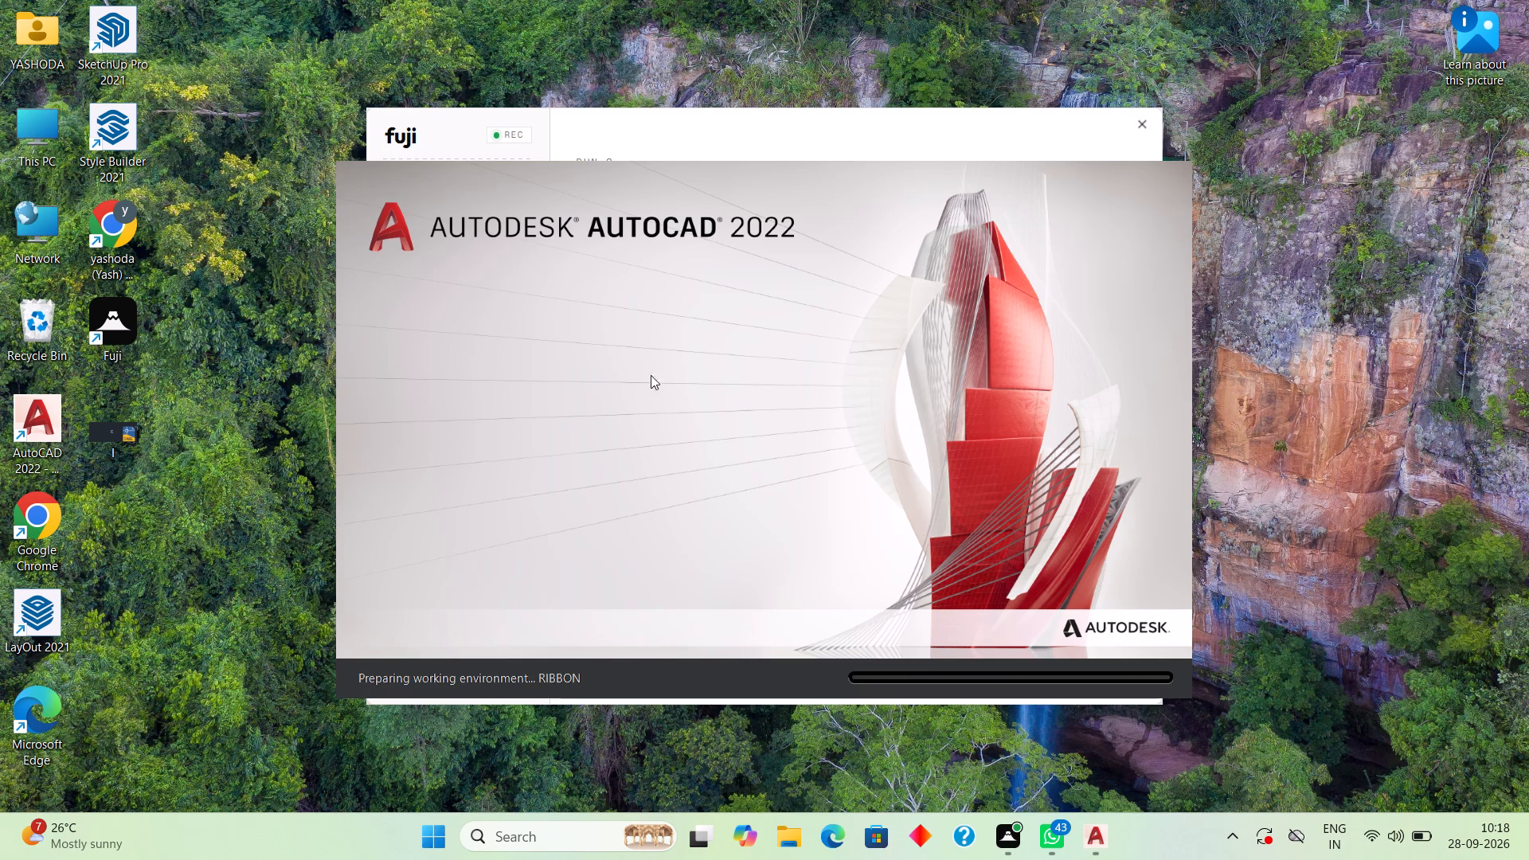
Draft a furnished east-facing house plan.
Start a new blank drawing.
{"action": "double_click", "coordinate": [646, 417]}
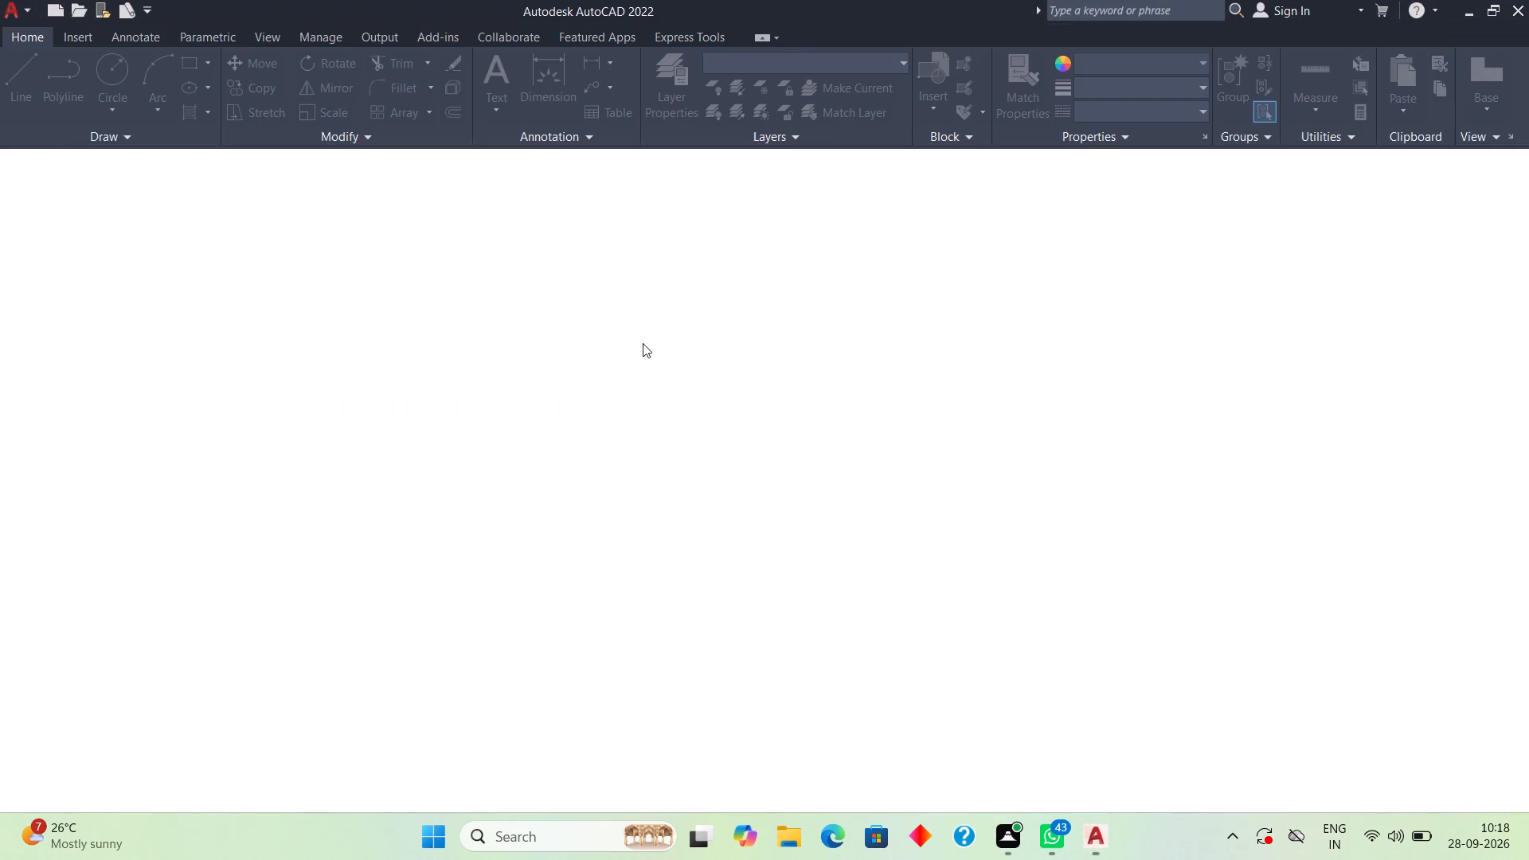
{"action": "scroll", "coordinate": [590, 378], "scroll_direction": "down", "scroll_amount": 5}
{"action": "scroll", "coordinate": [549, 400], "scroll_direction": "up", "scroll_amount": 5}
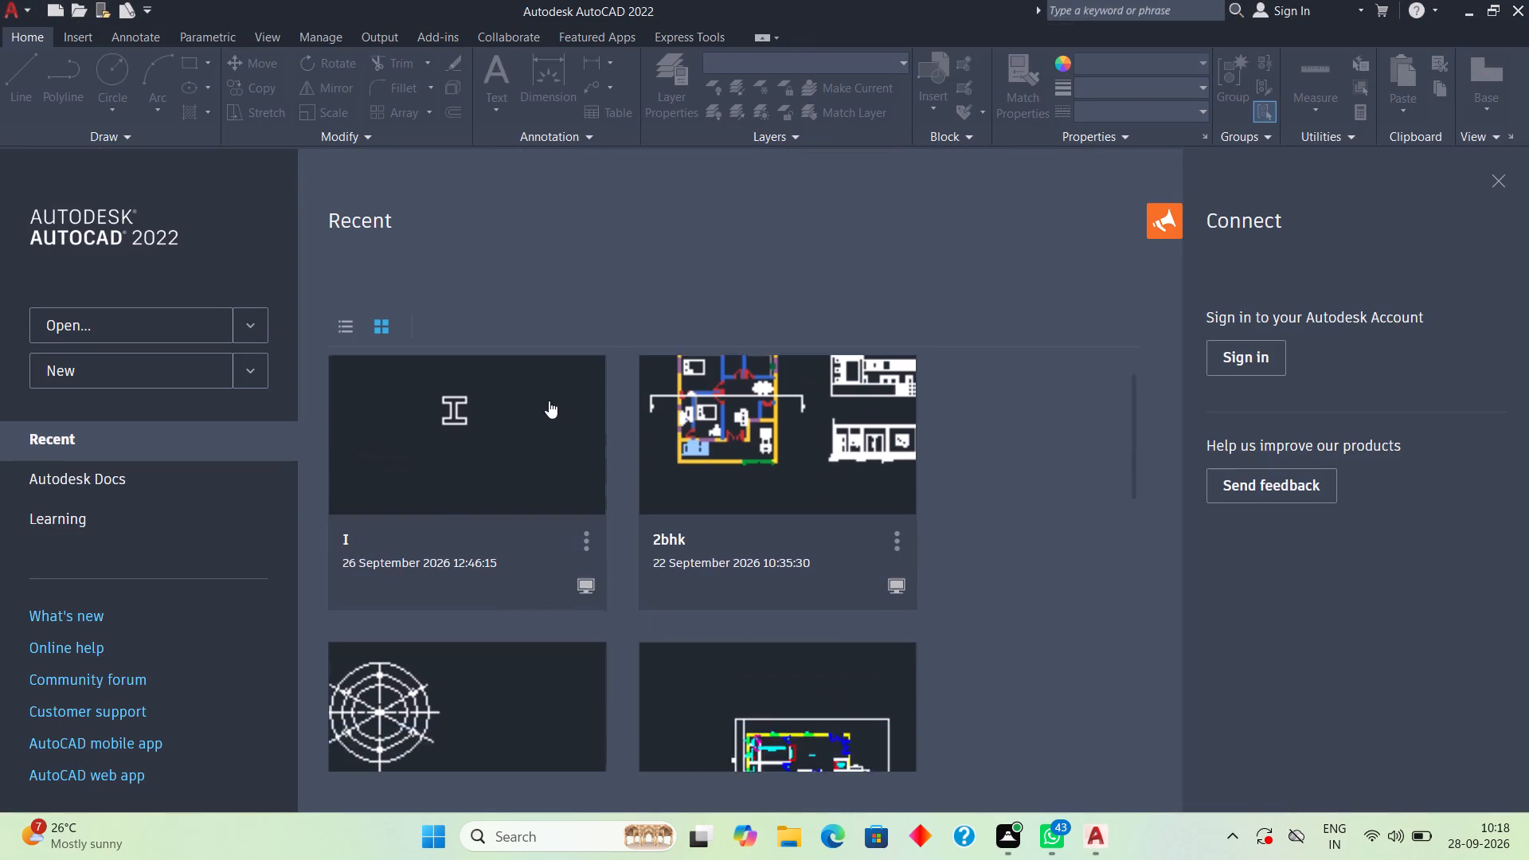
{"action": "scroll", "coordinate": [549, 401], "scroll_direction": "up", "scroll_amount": 7}
{"action": "left_click", "coordinate": [129, 360]}
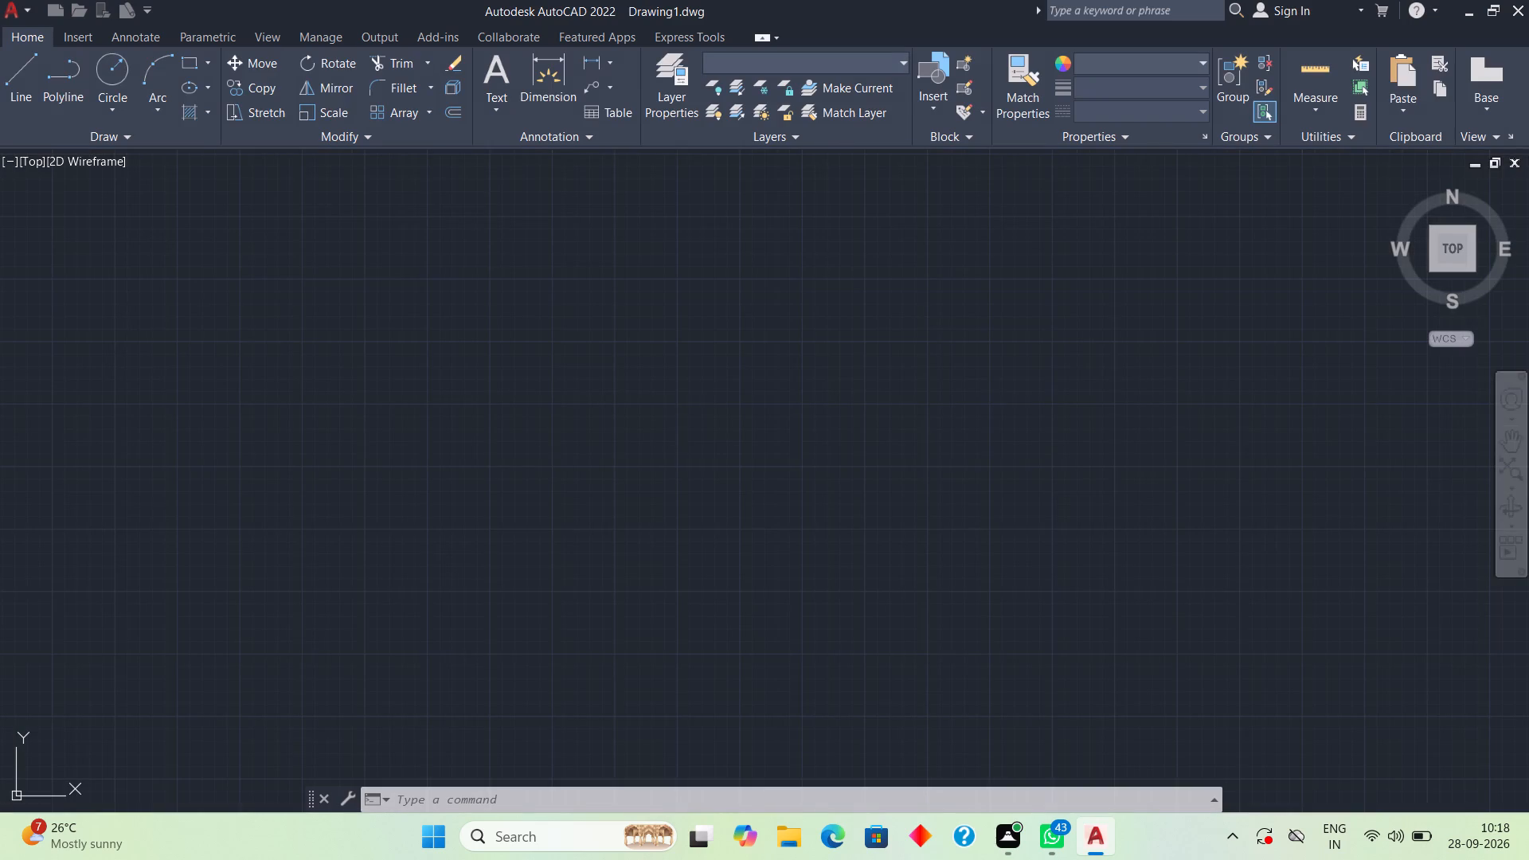
Modify the ISO-25 dimension style so its primary linear units use the Engineering format.
{"action": "scroll", "coordinate": [694, 415], "scroll_direction": "down", "scroll_amount": 2}
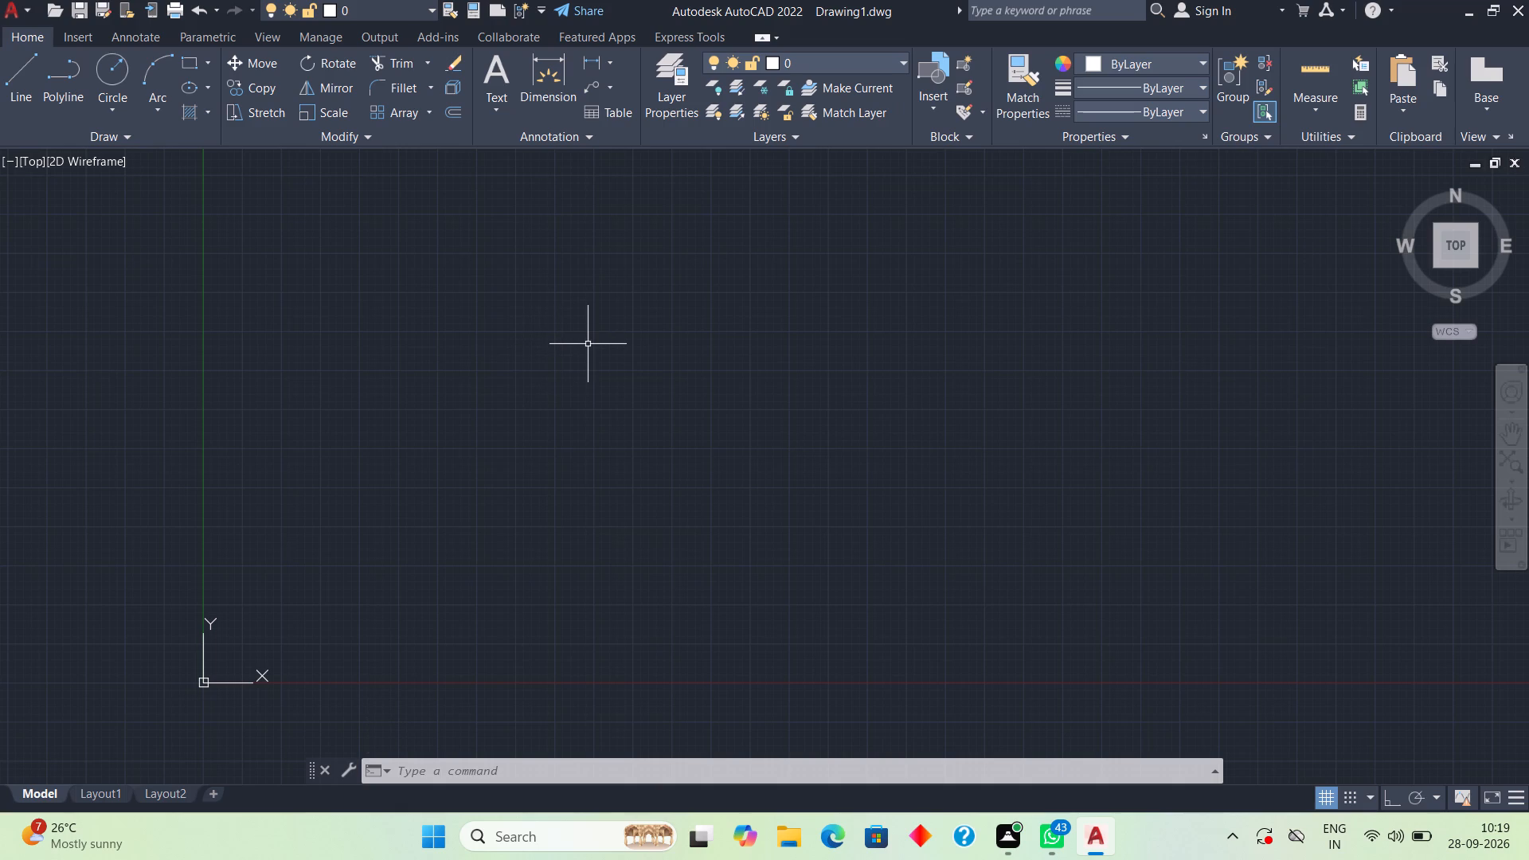
{"action": "type", "text": "di"}
{"action": "key", "text": "m"}
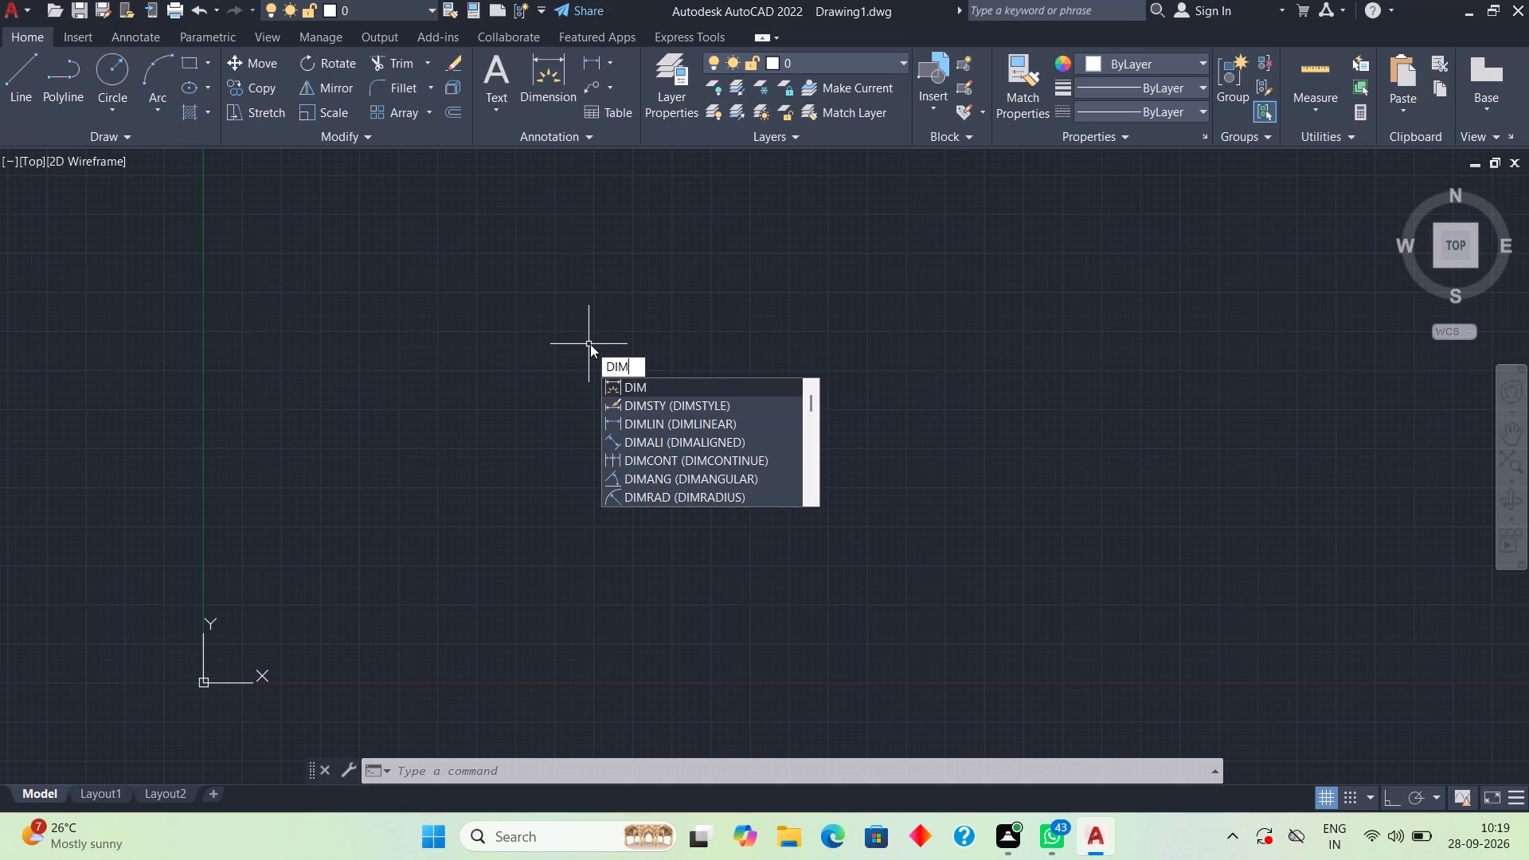
{"action": "key", "text": "BackSpace"}
{"action": "key", "text": "BackSpace"}
{"action": "key", "text": "Return"}
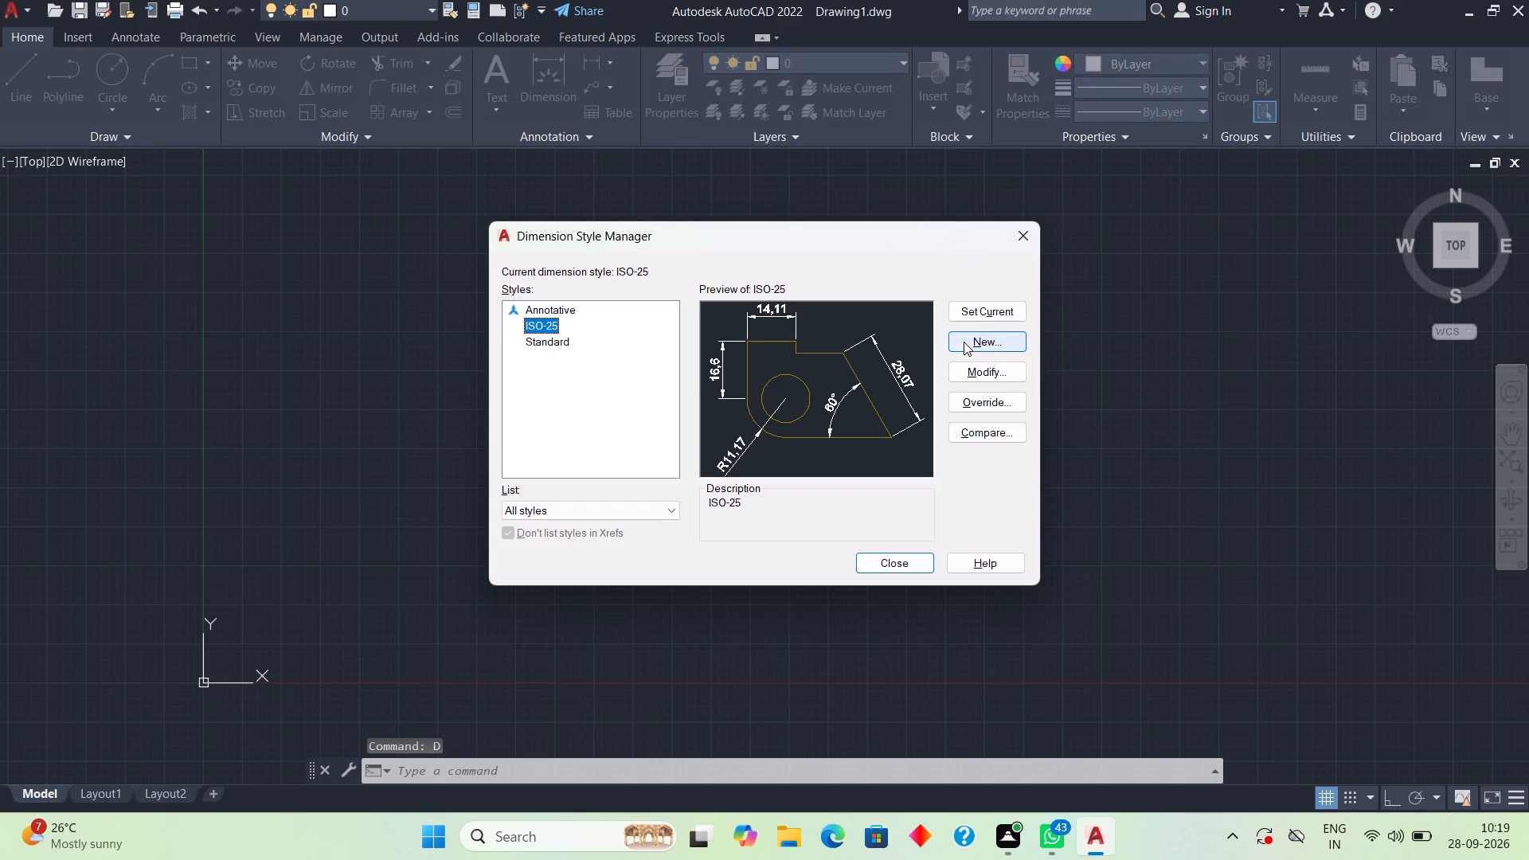
{"action": "left_click", "coordinate": [984, 377]}
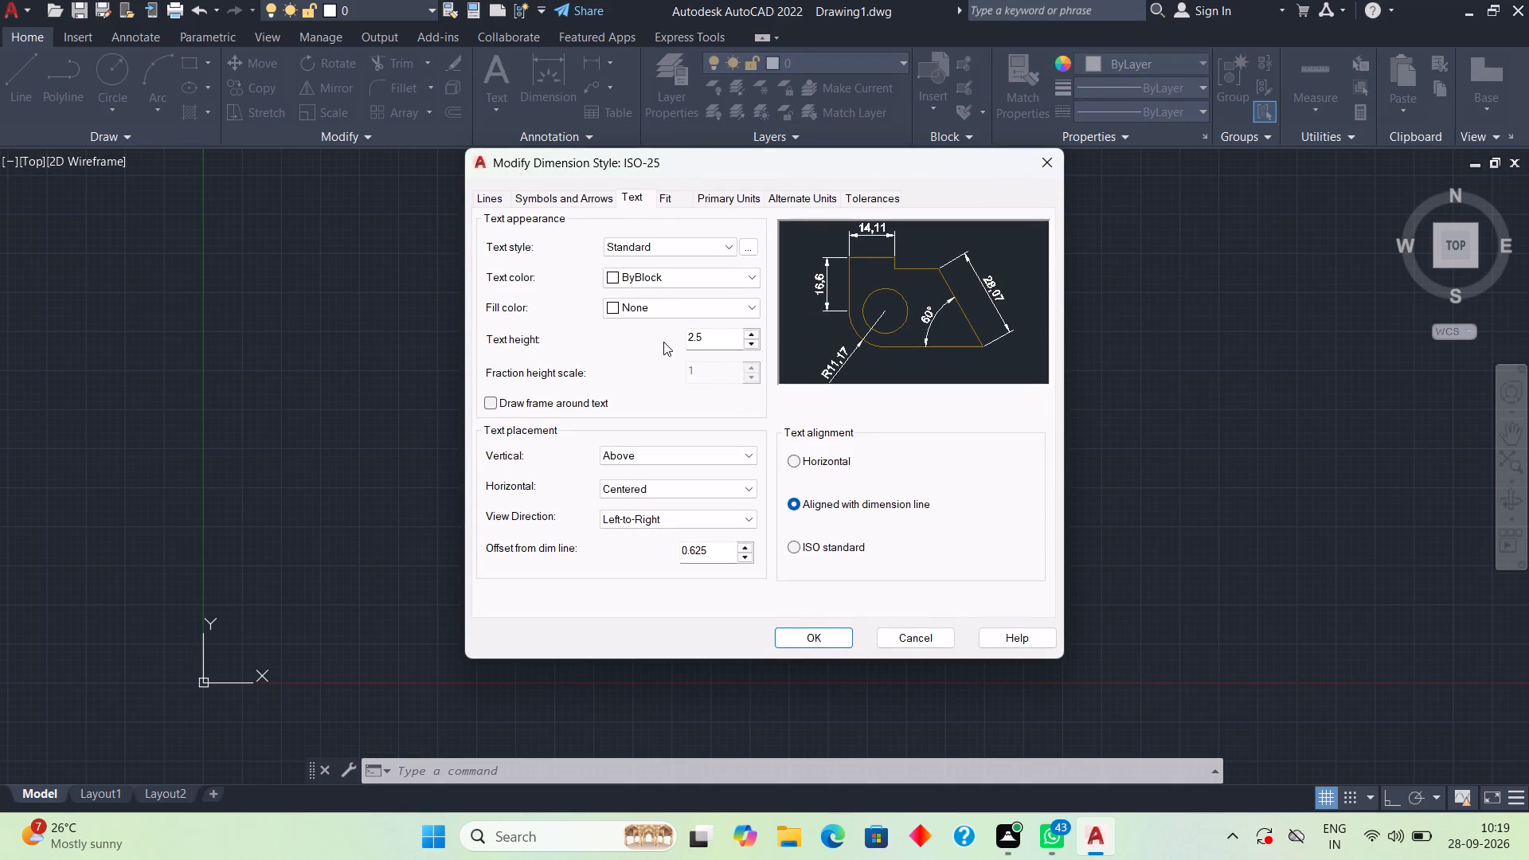
{"action": "left_click", "coordinate": [717, 197]}
{"action": "left_click", "coordinate": [678, 233]}
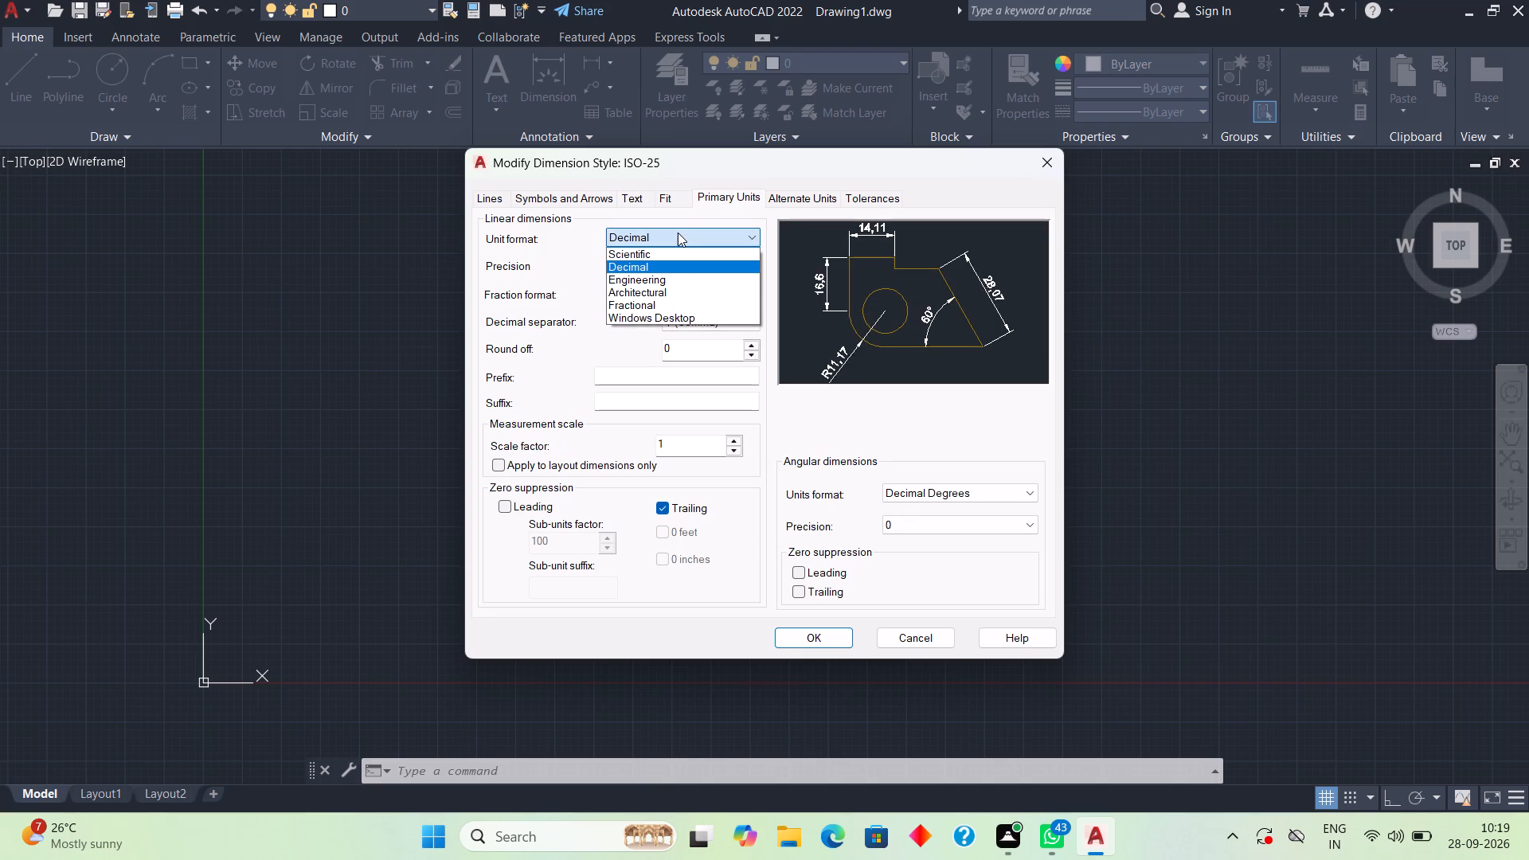
{"action": "left_click", "coordinate": [673, 276]}
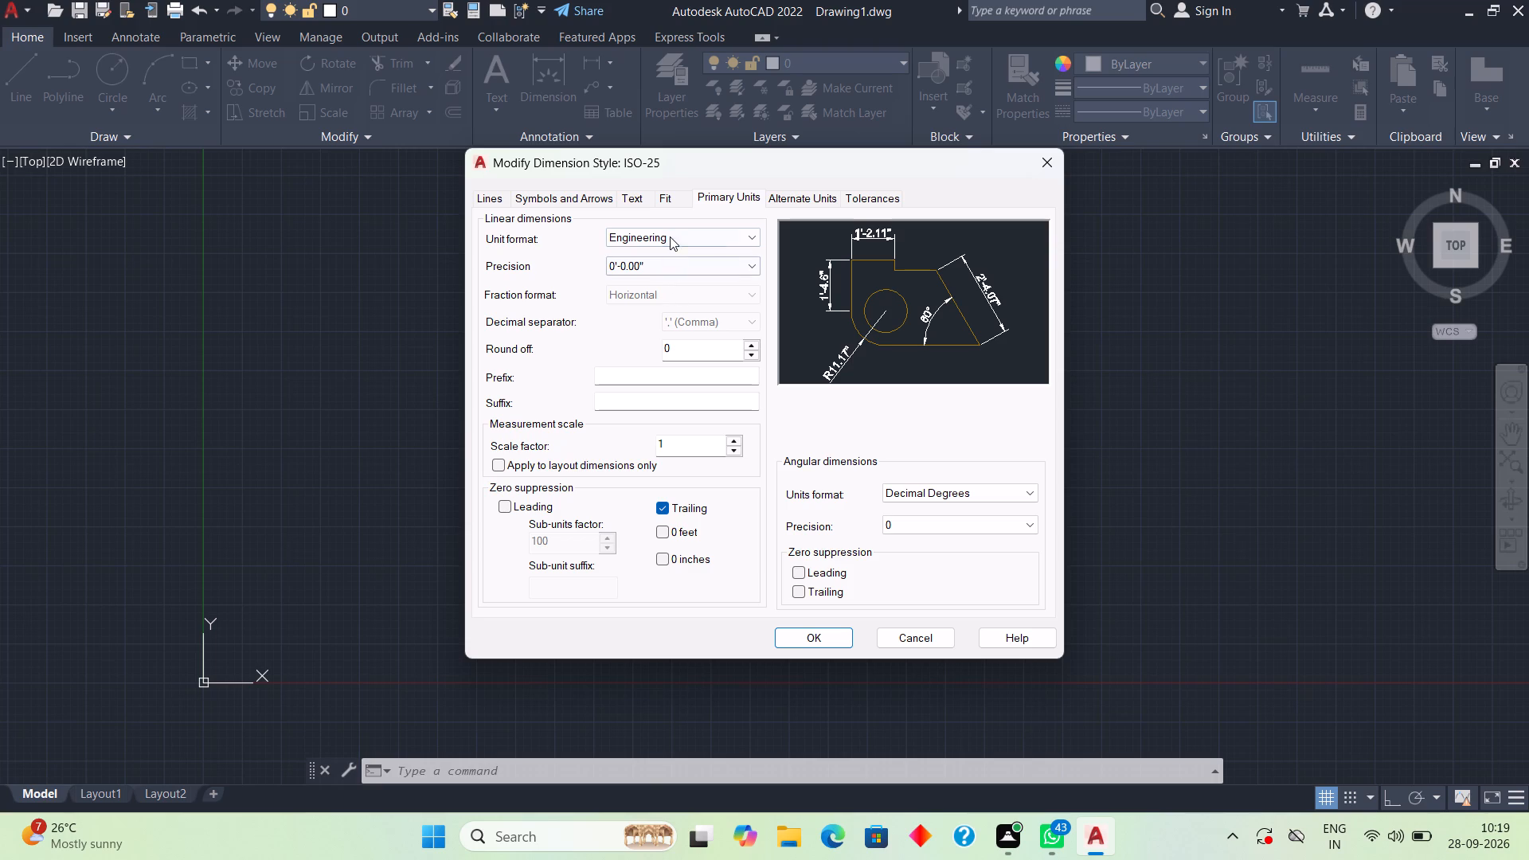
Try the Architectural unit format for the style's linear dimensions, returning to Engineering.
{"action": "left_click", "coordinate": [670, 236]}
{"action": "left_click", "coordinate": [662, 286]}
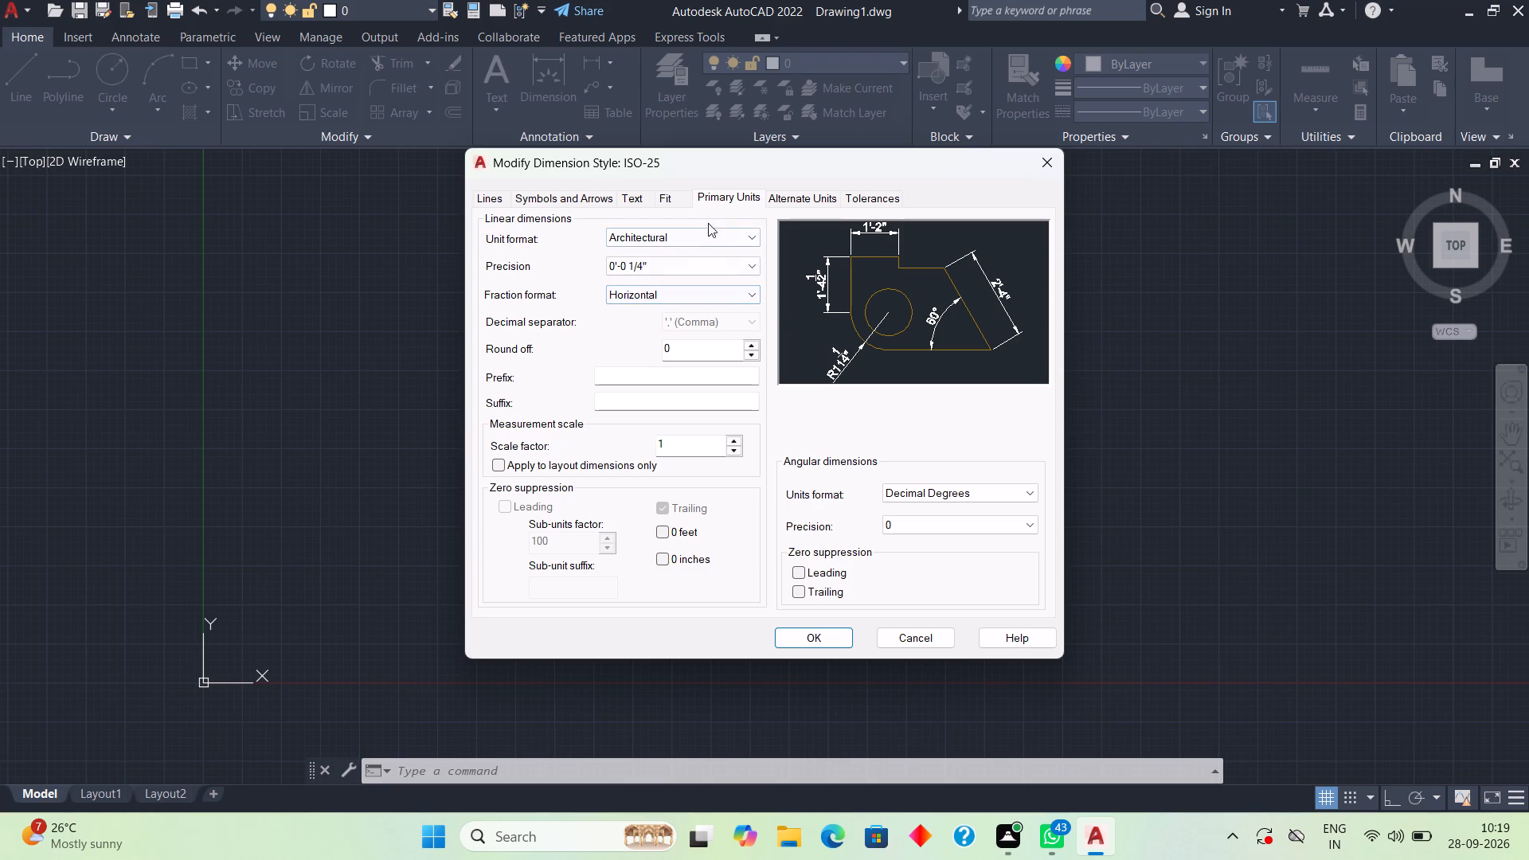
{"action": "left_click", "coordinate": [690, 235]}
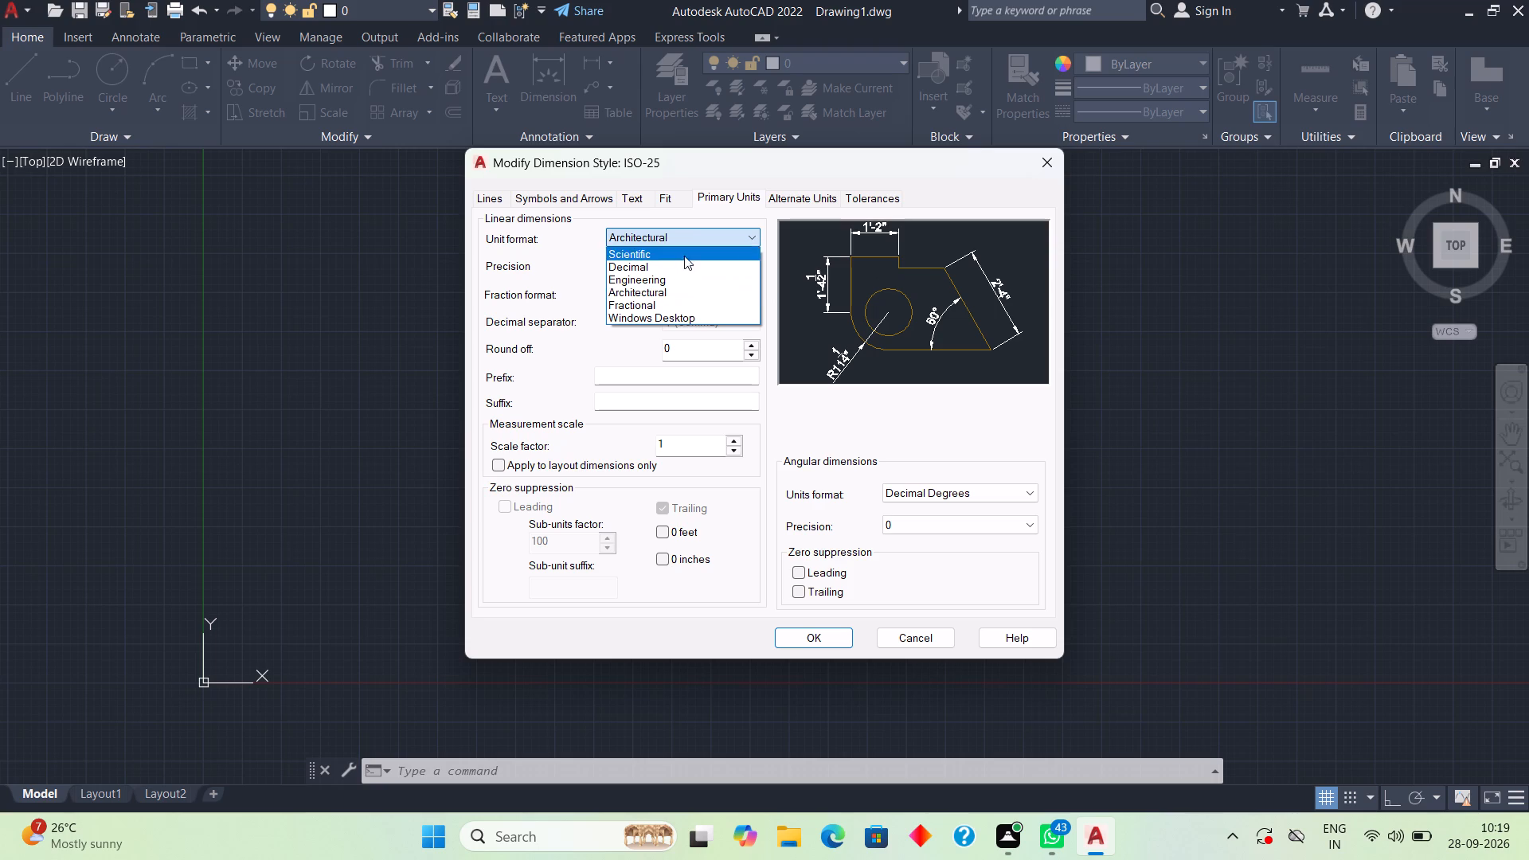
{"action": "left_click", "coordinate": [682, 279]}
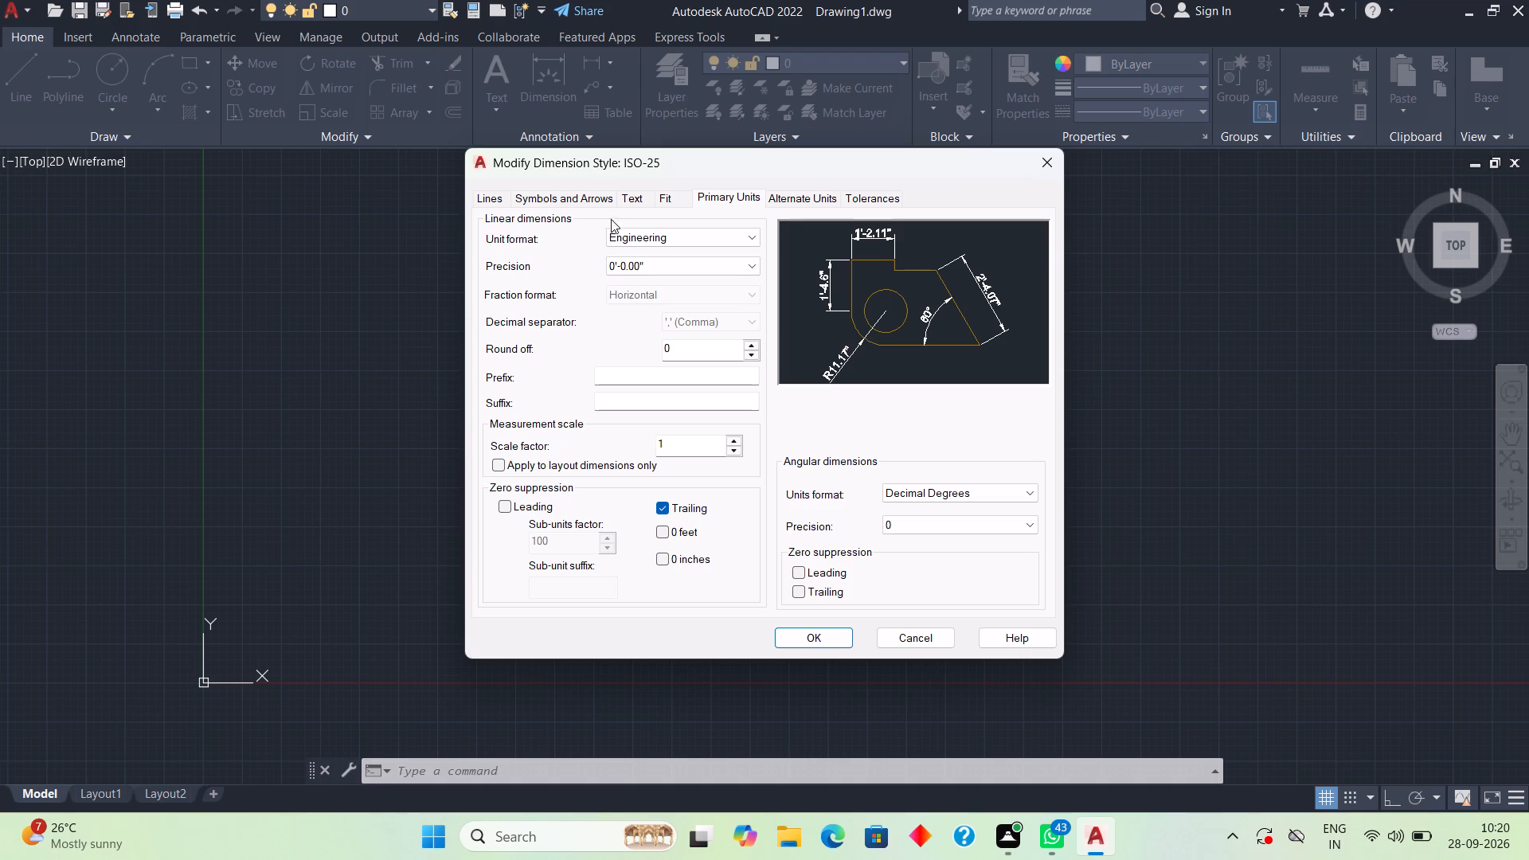
Set the ISO-25 dimension text height to 1 and accept the style modifications.
{"action": "left_click", "coordinate": [632, 202]}
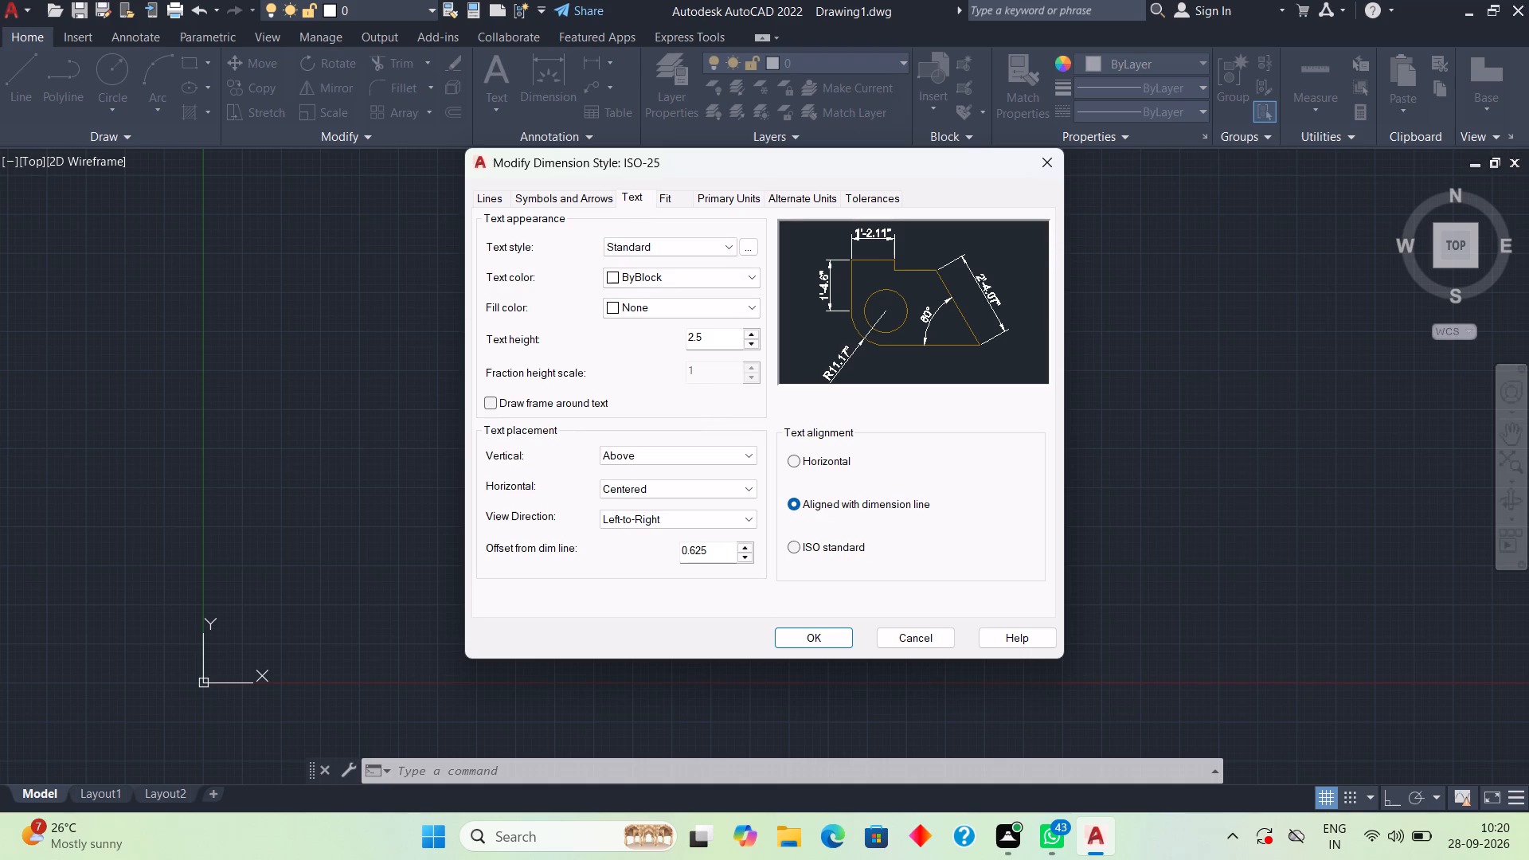
{"action": "left_click", "coordinate": [715, 338]}
{"action": "key", "text": "BackSpace"}
{"action": "key", "text": "BackSpace"}
{"action": "key", "text": "BackSpace"}
{"action": "type", "text": "1'"}
{"action": "key", "text": "Return"}
{"action": "left_click", "coordinate": [792, 631]}
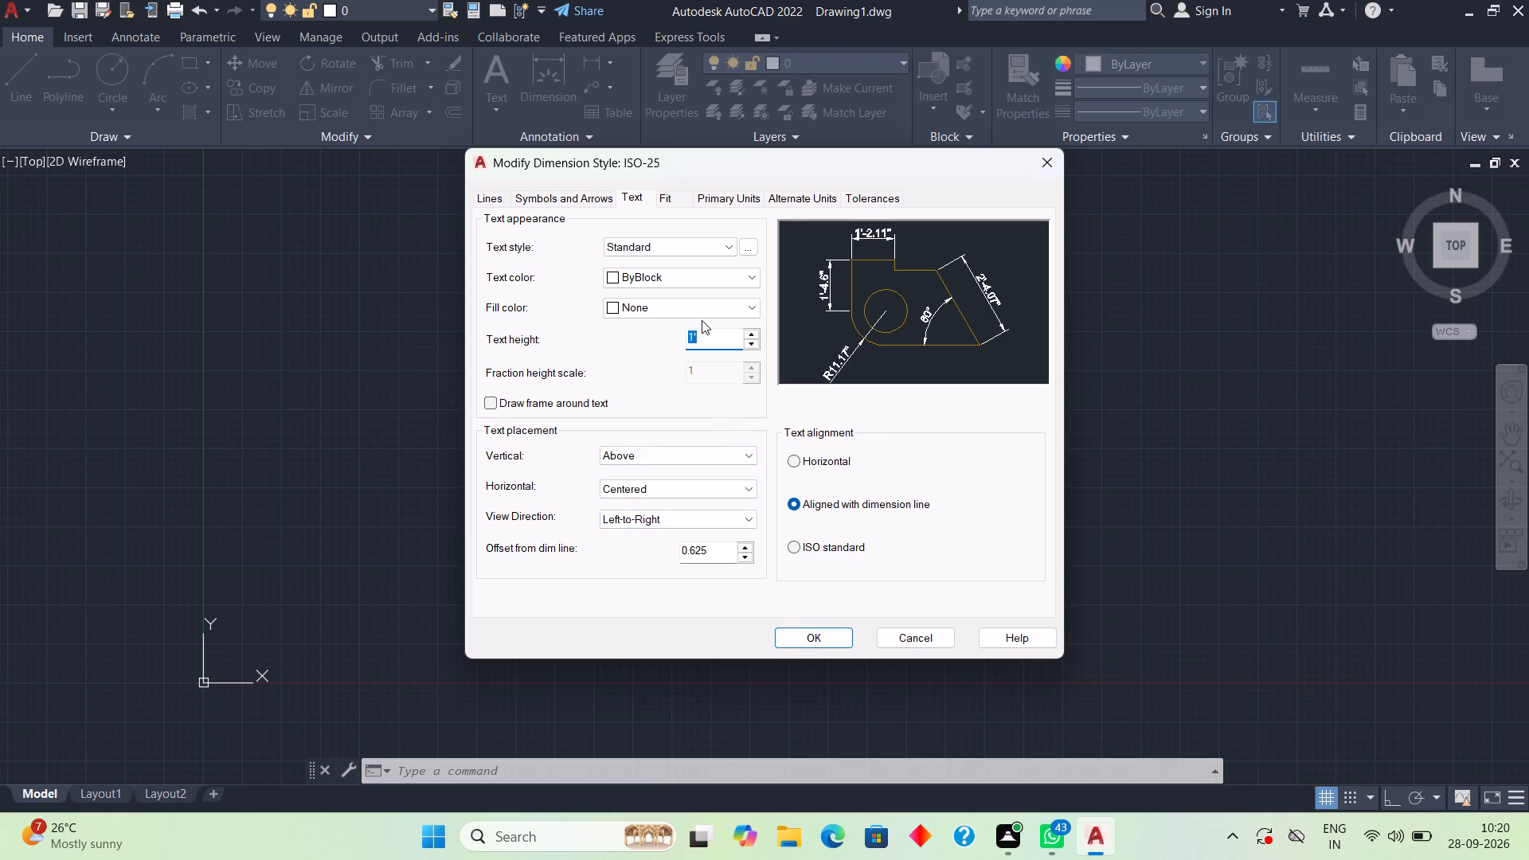
{"action": "left_click", "coordinate": [708, 333]}
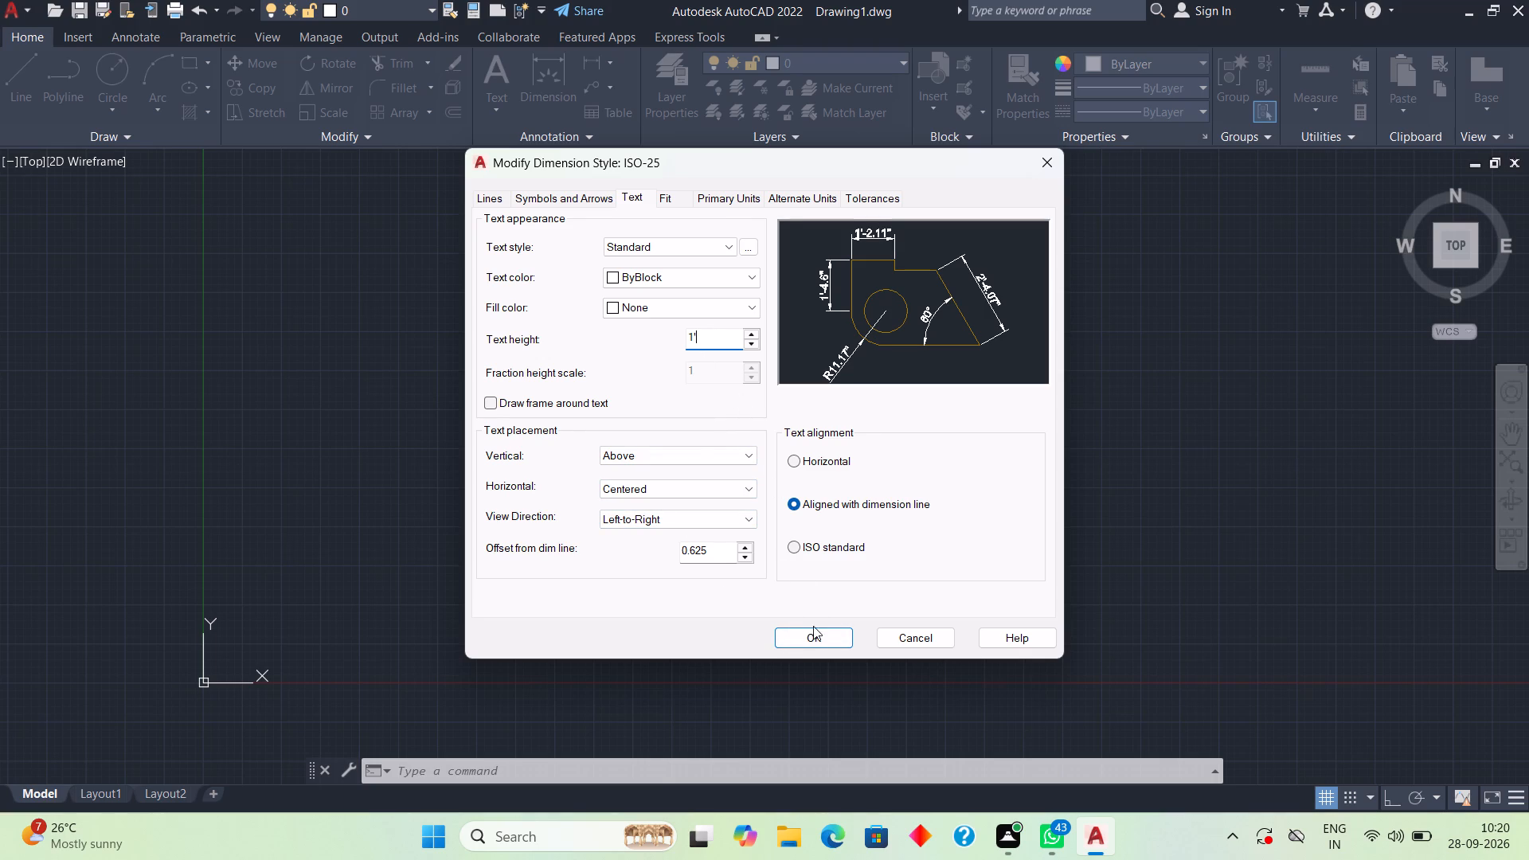
{"action": "left_click", "coordinate": [815, 634]}
{"action": "double_click", "coordinate": [812, 628]}
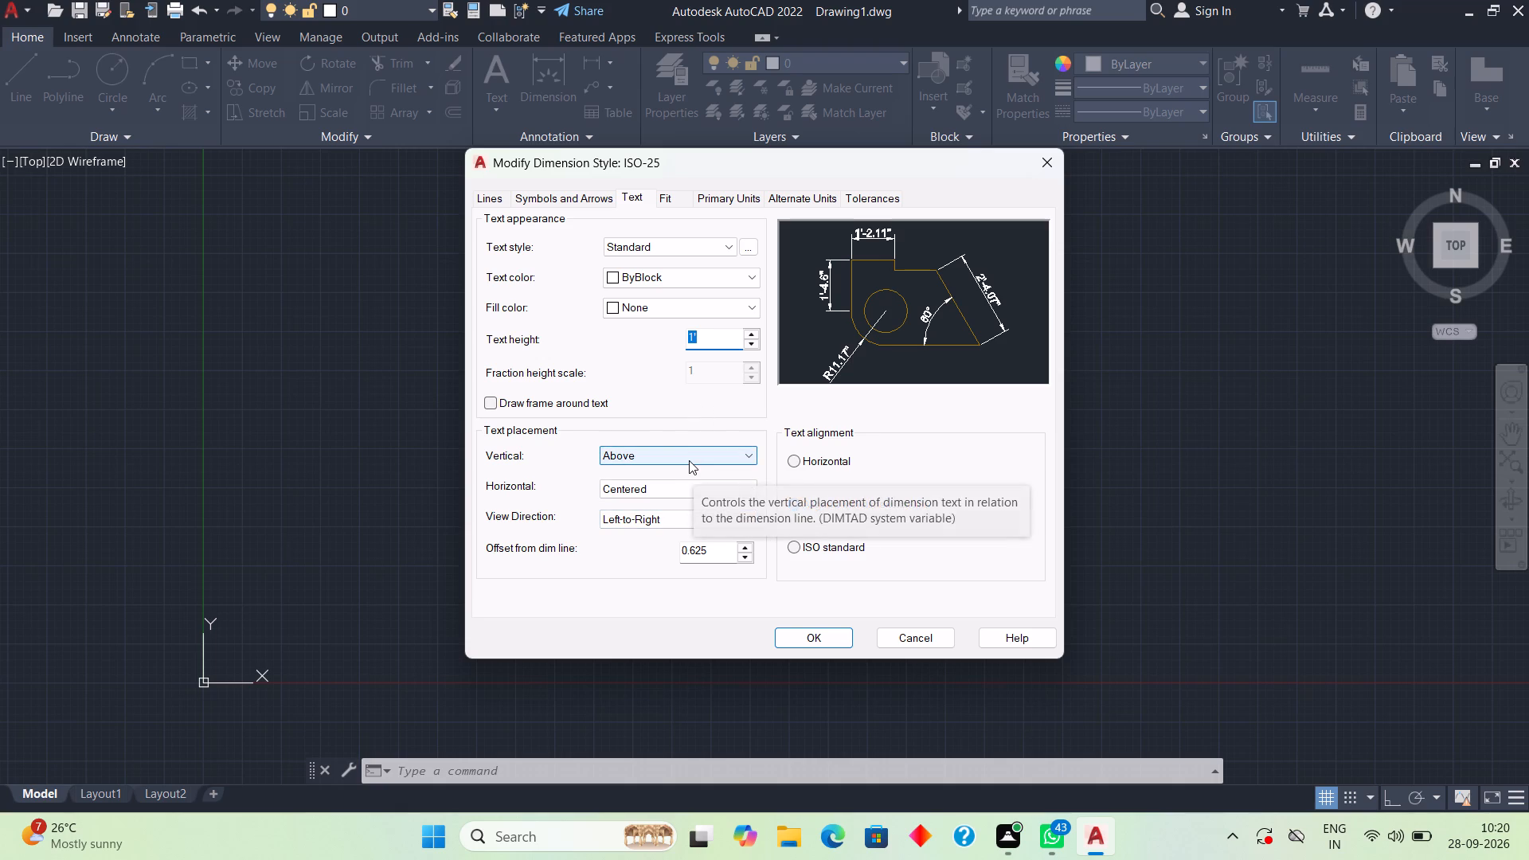
{"action": "left_click", "coordinate": [741, 338]}
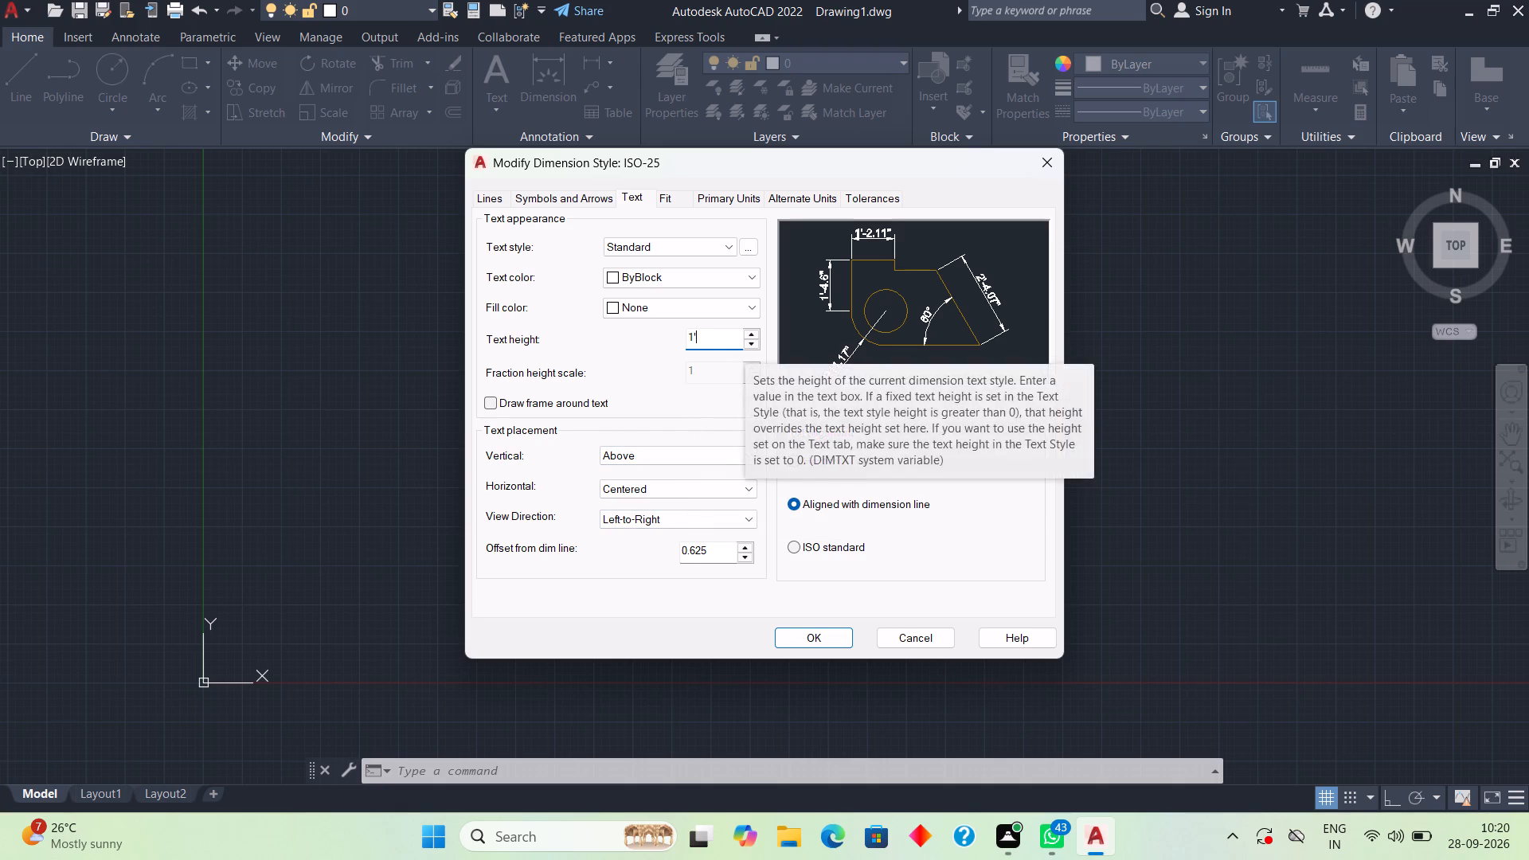
{"action": "key", "text": "BackSpace"}
{"action": "left_click", "coordinate": [824, 644]}
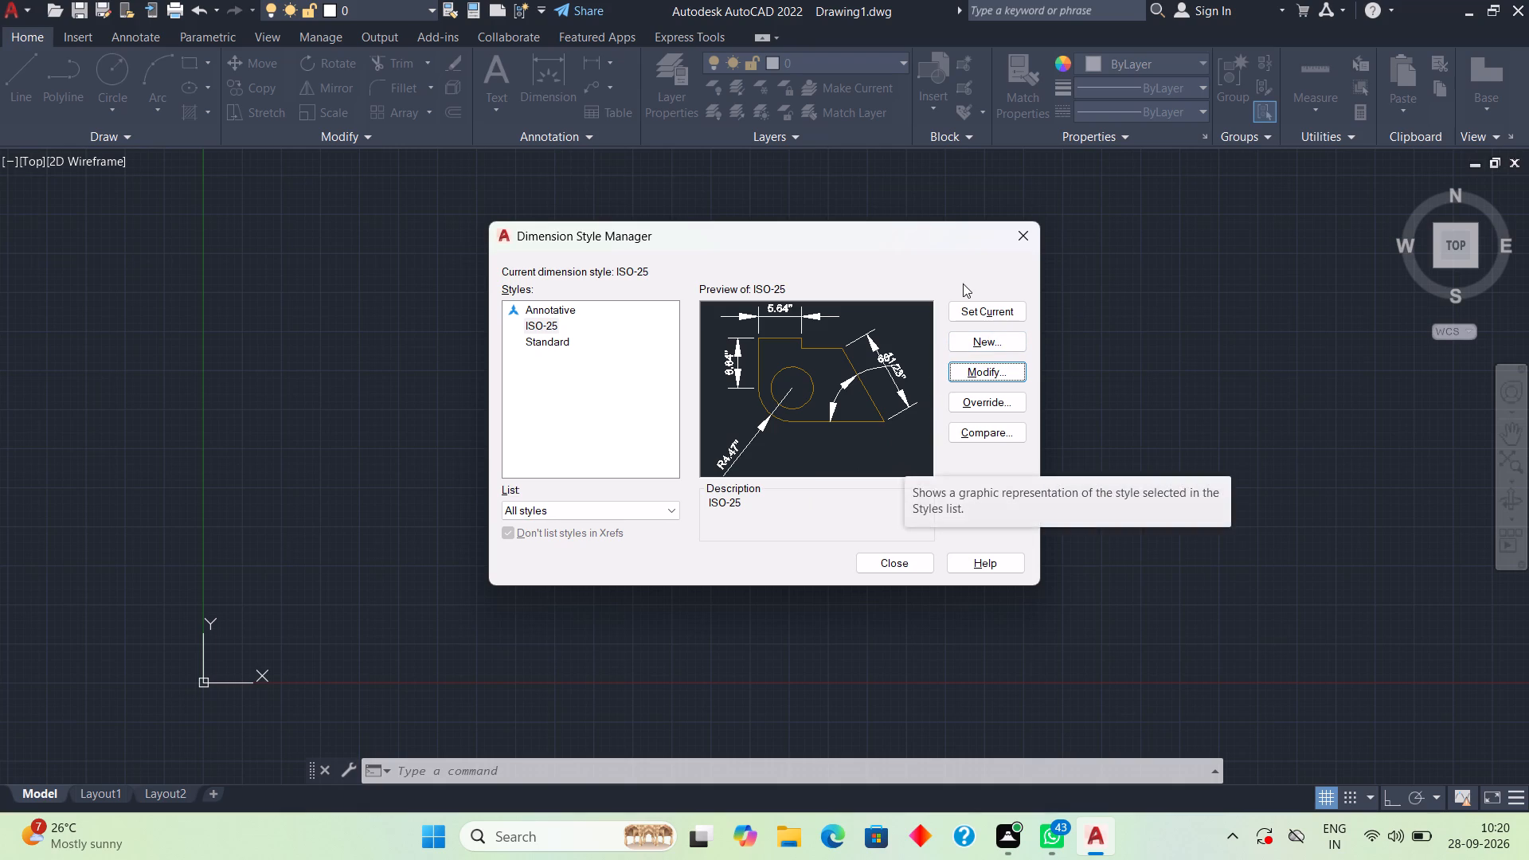
Make ISO-25 the current dimension style and close the Dimension Style Manager.
{"action": "left_click", "coordinate": [997, 313]}
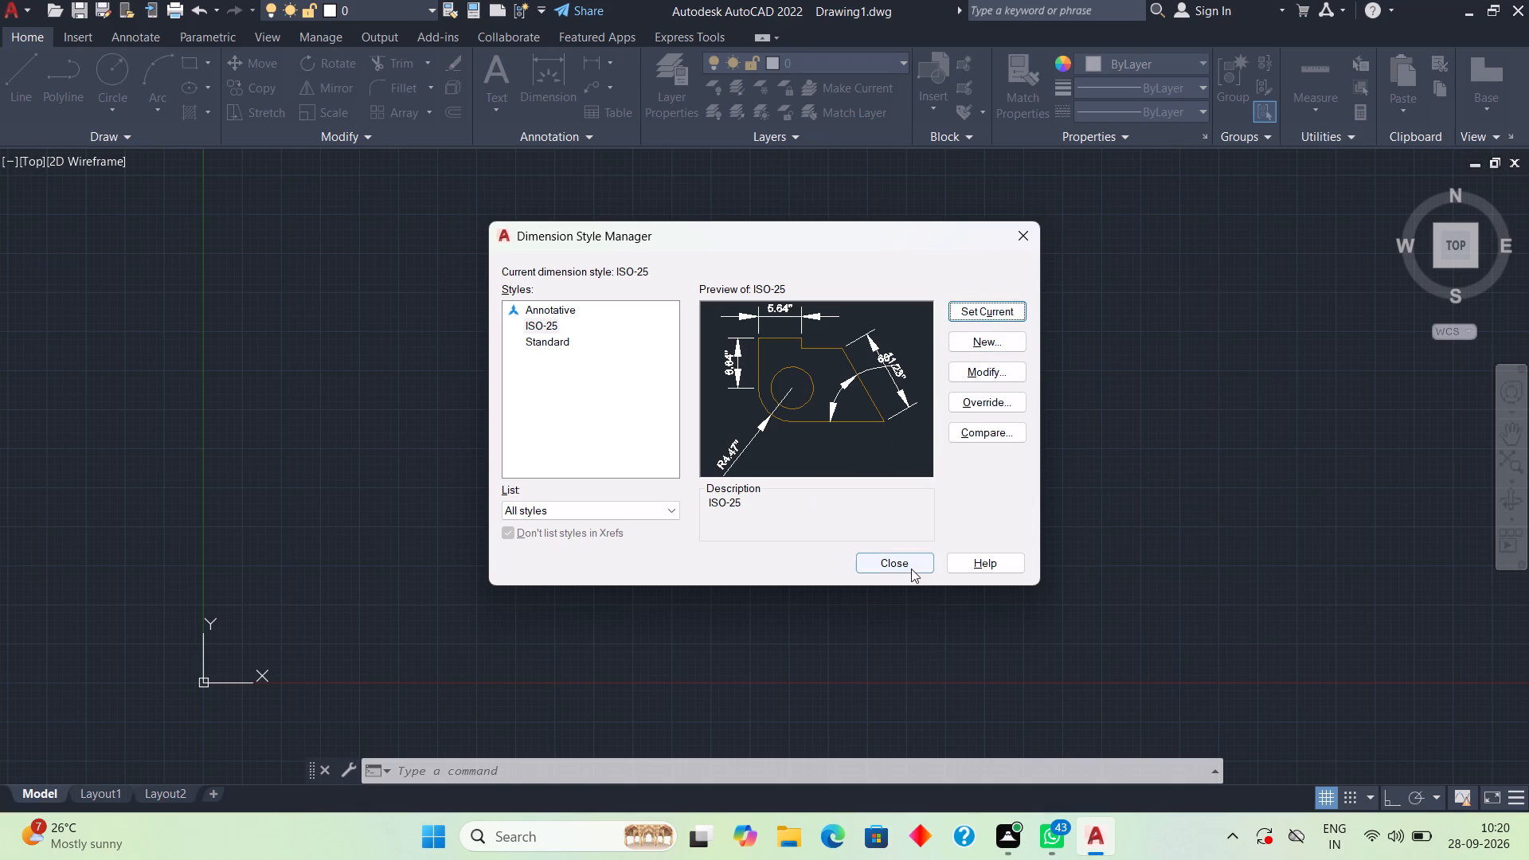
{"action": "left_click", "coordinate": [911, 569]}
Configure the drawing units to Engineering length type with an insertion scale of inches.
{"action": "key", "text": "u"}
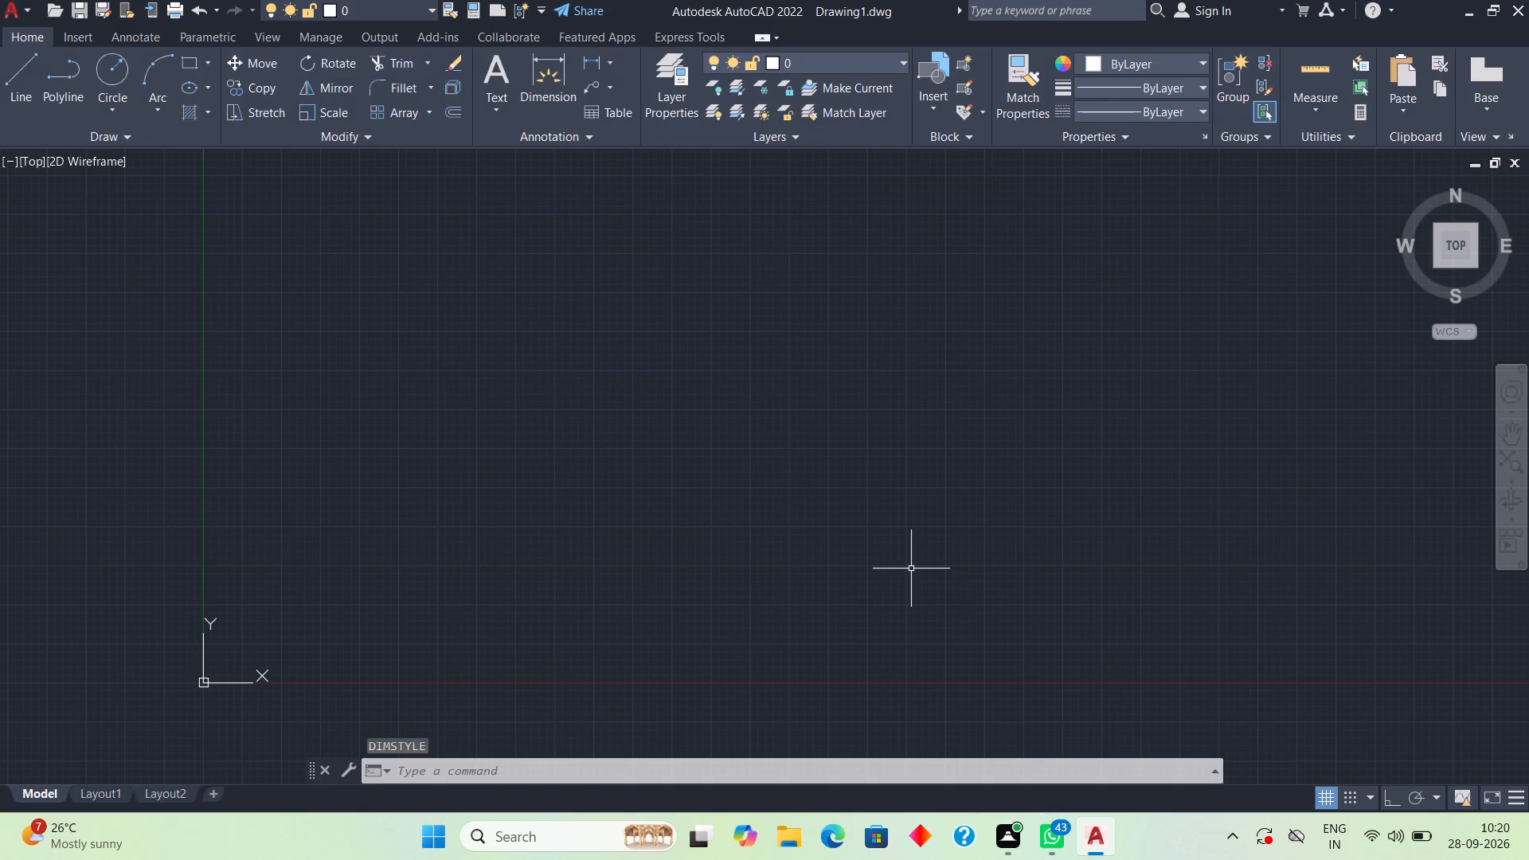
{"action": "key", "text": "n"}
{"action": "key", "text": "space"}
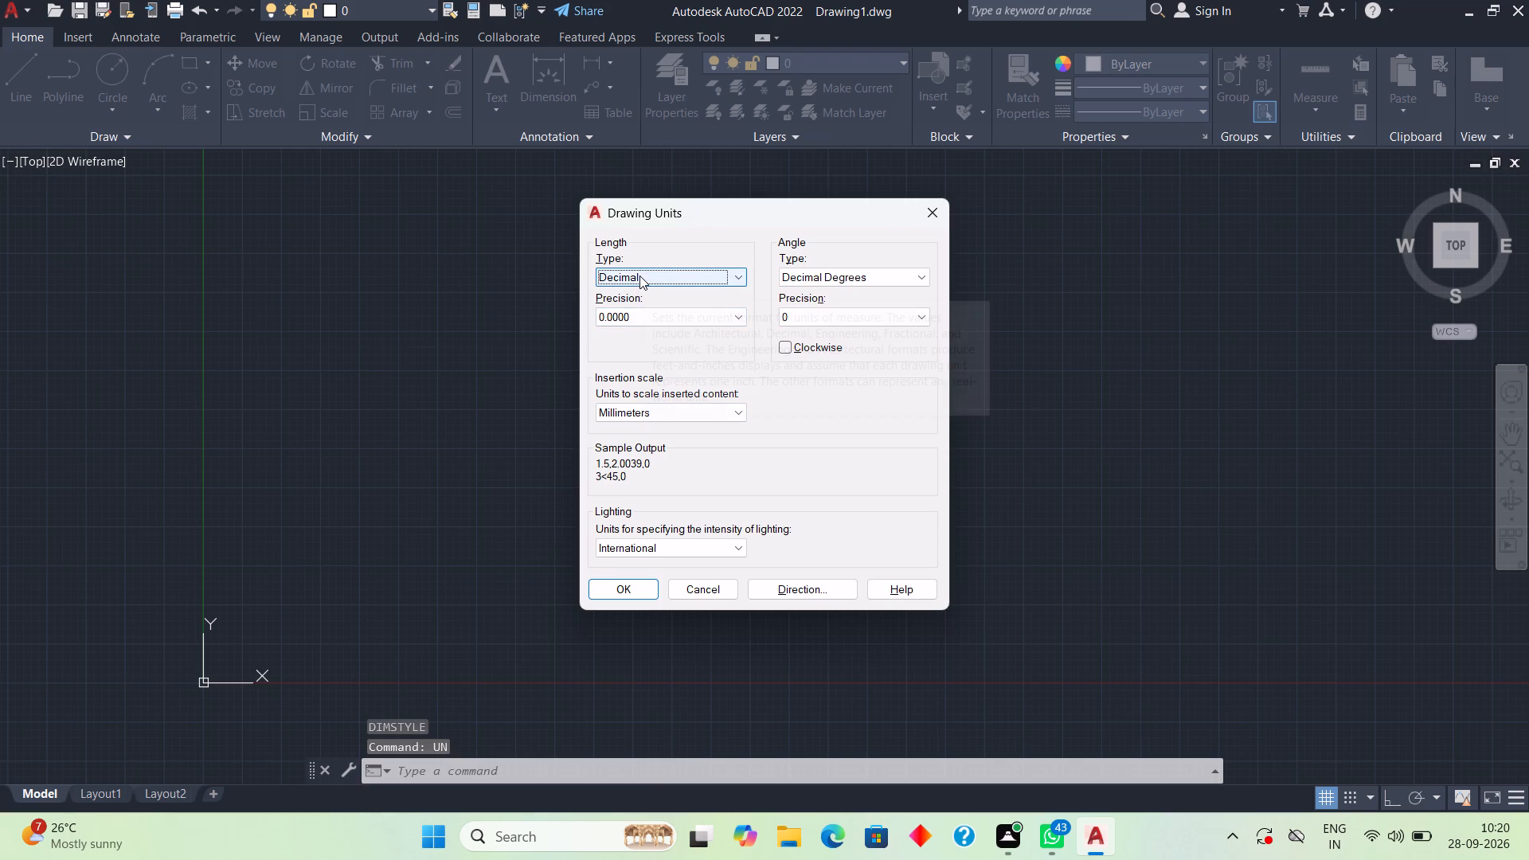
{"action": "left_click", "coordinate": [639, 276]}
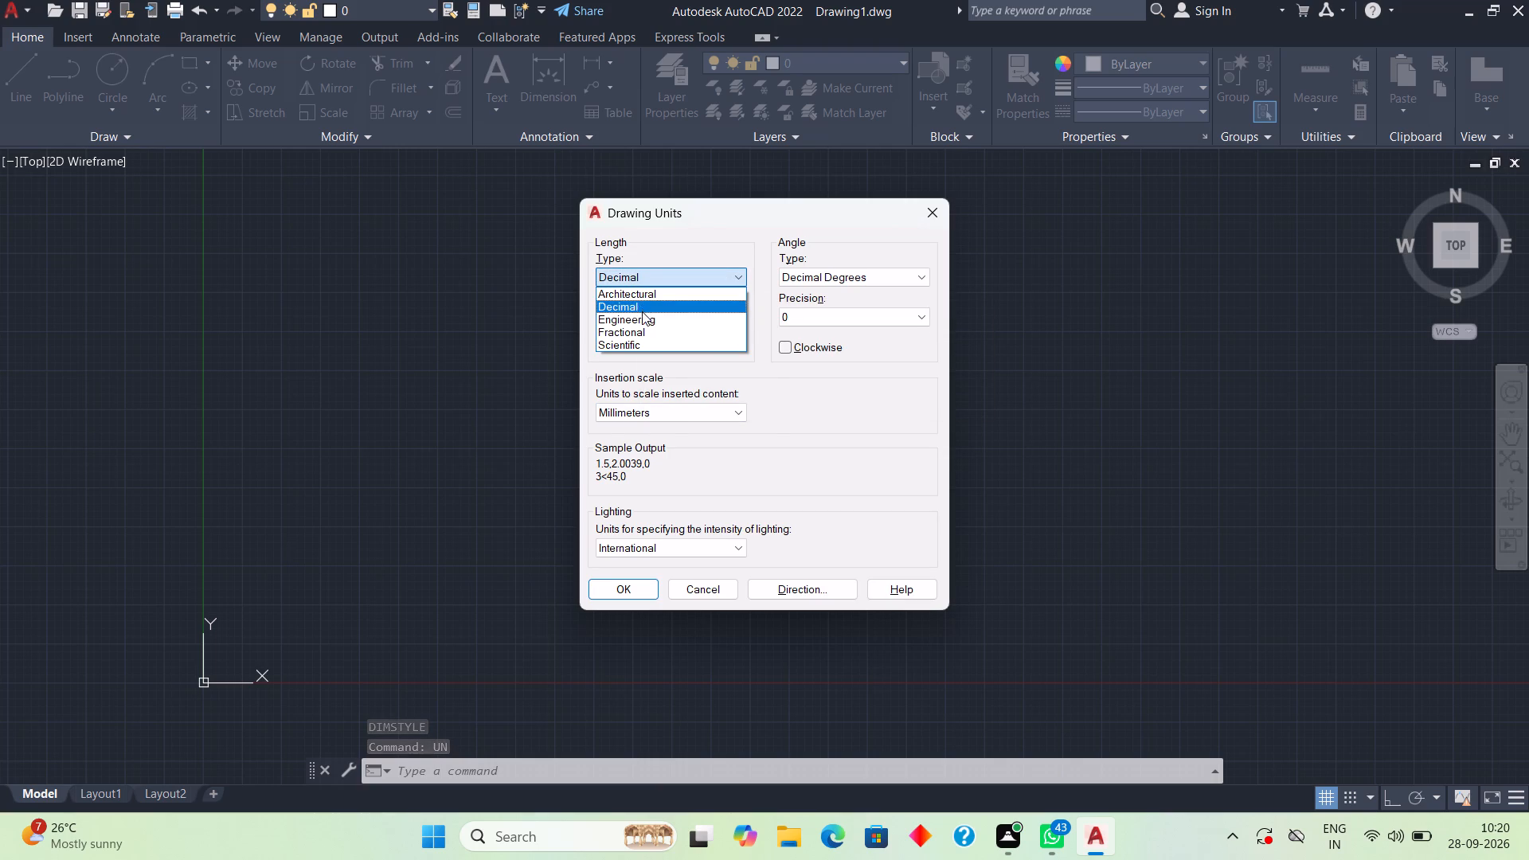
{"action": "left_click", "coordinate": [644, 316]}
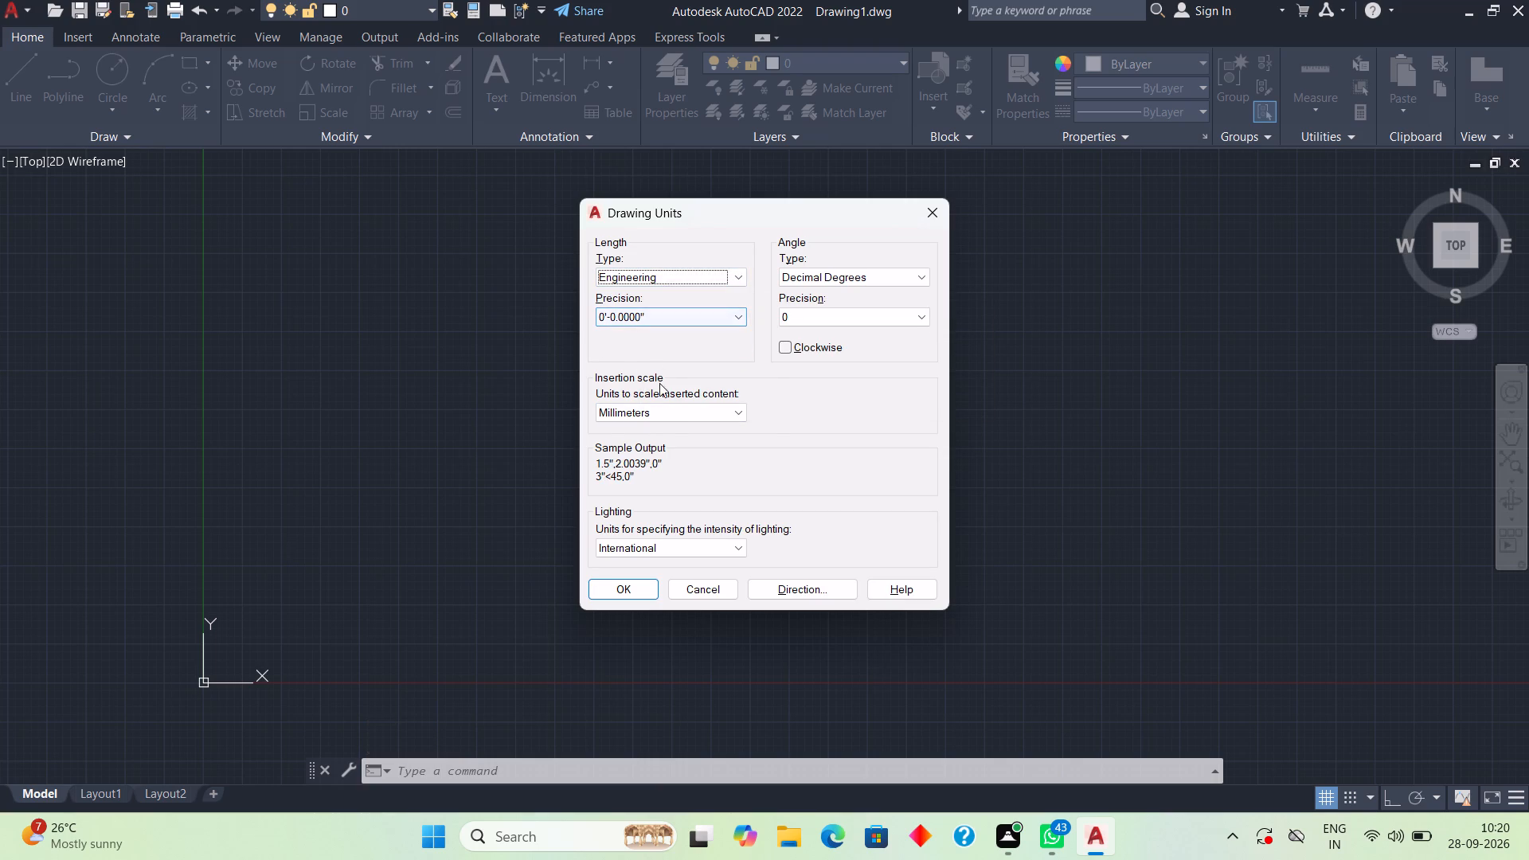
{"action": "left_click", "coordinate": [664, 412]}
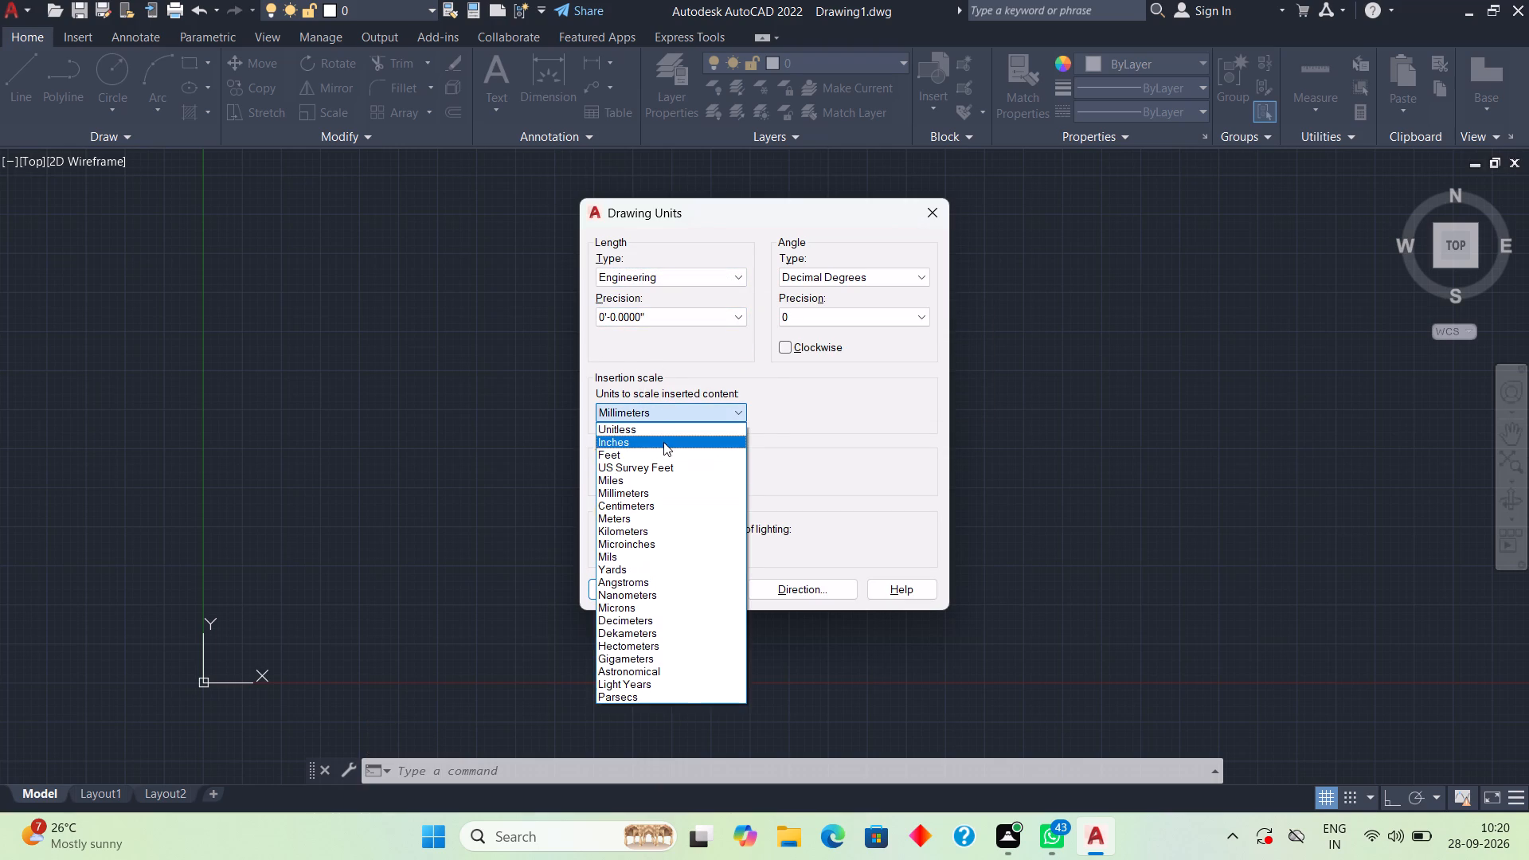
{"action": "left_click", "coordinate": [663, 442]}
{"action": "left_click", "coordinate": [631, 592]}
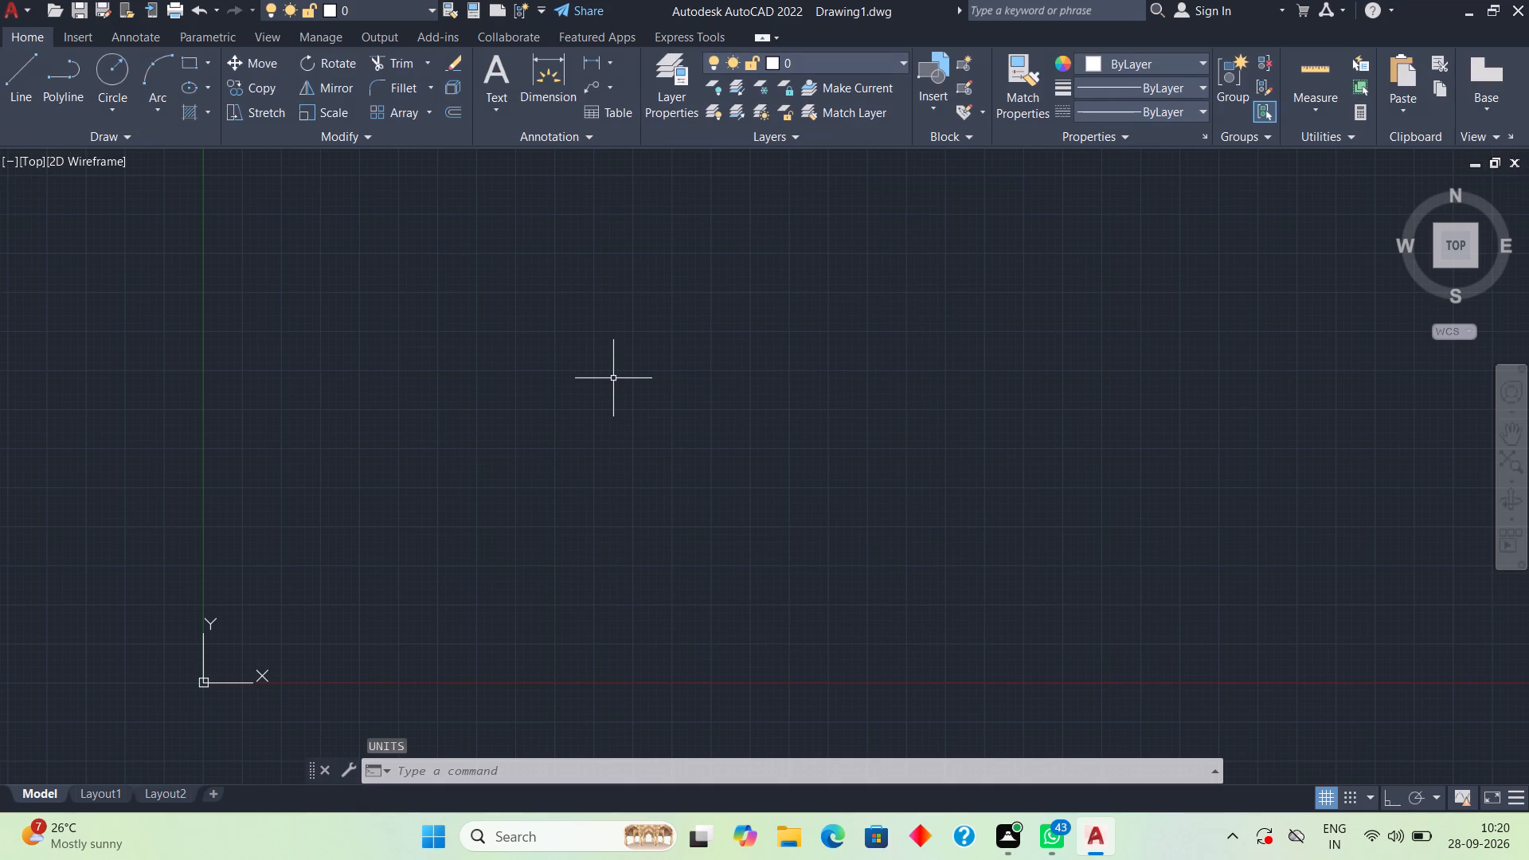
Draw a rectangle with length 30' and width 45'9" in the empty drawing area.
{"action": "type", "text": "rec"}
{"action": "key", "text": "space"}
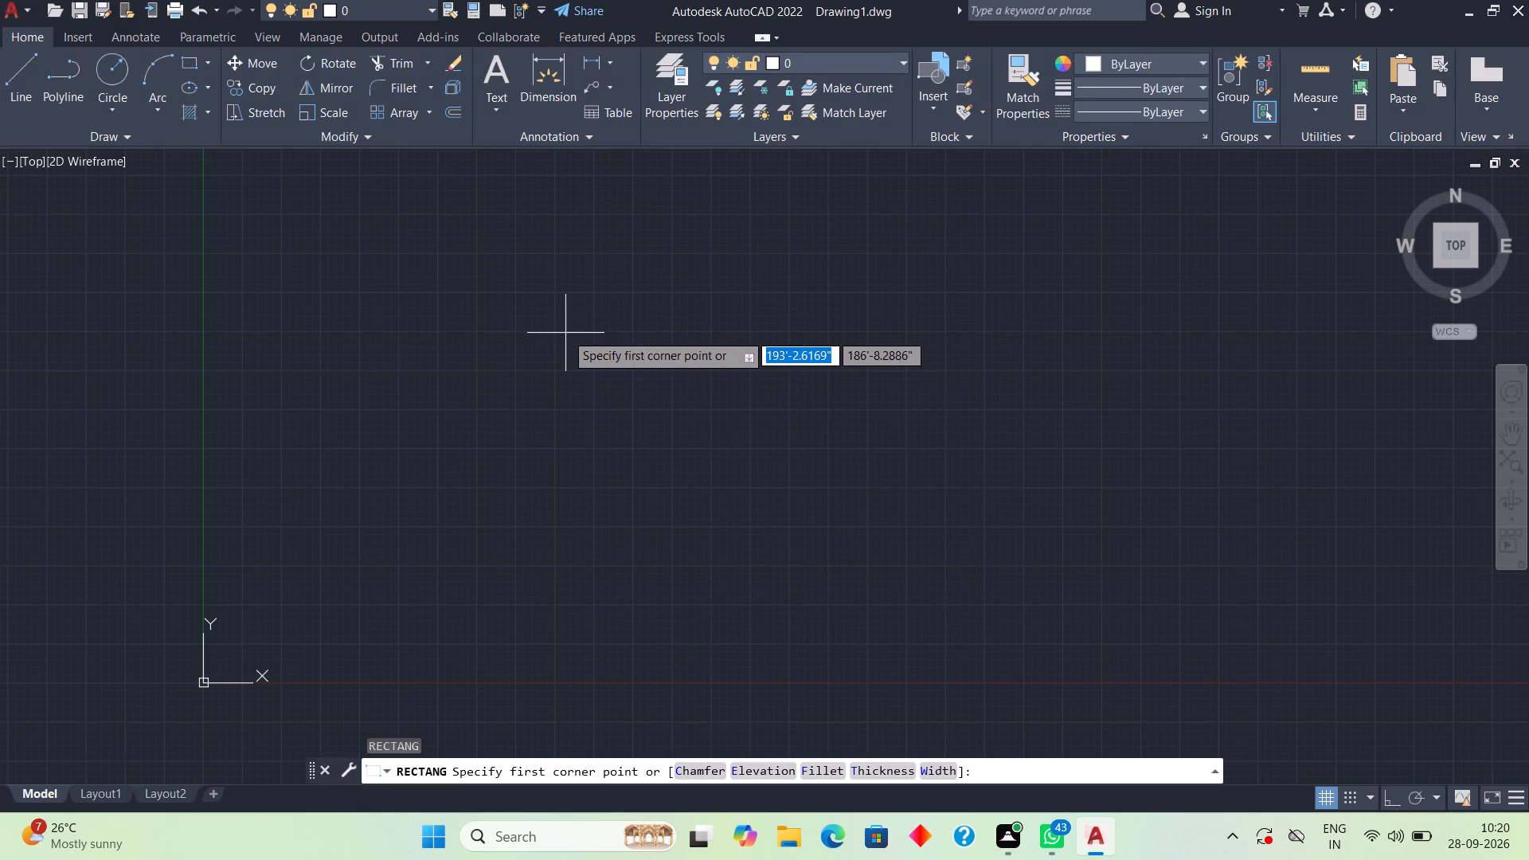
{"action": "left_click", "coordinate": [565, 333]}
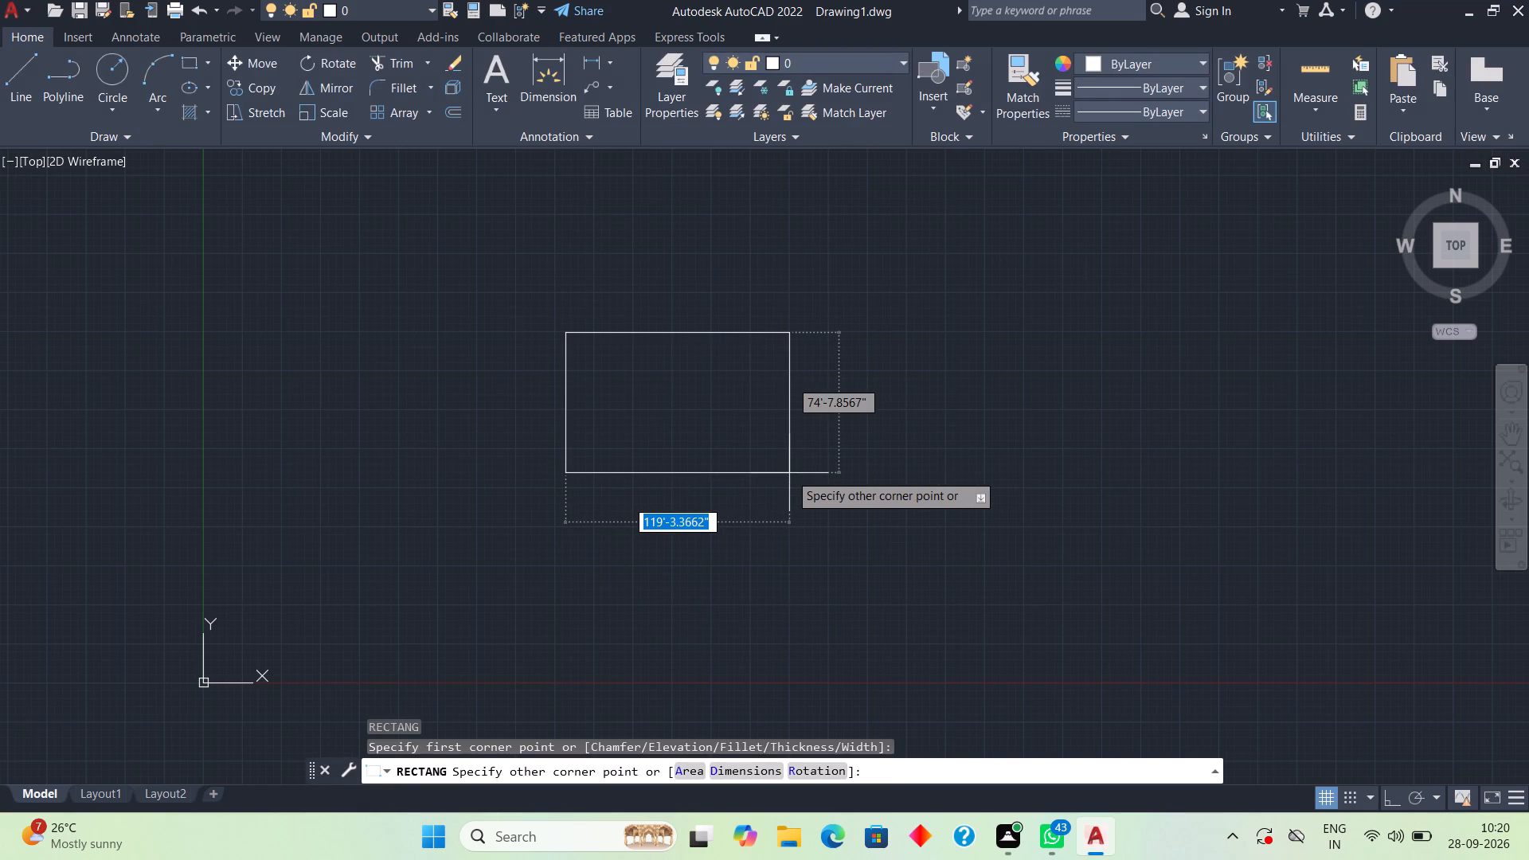
{"action": "type", "text": "d"}
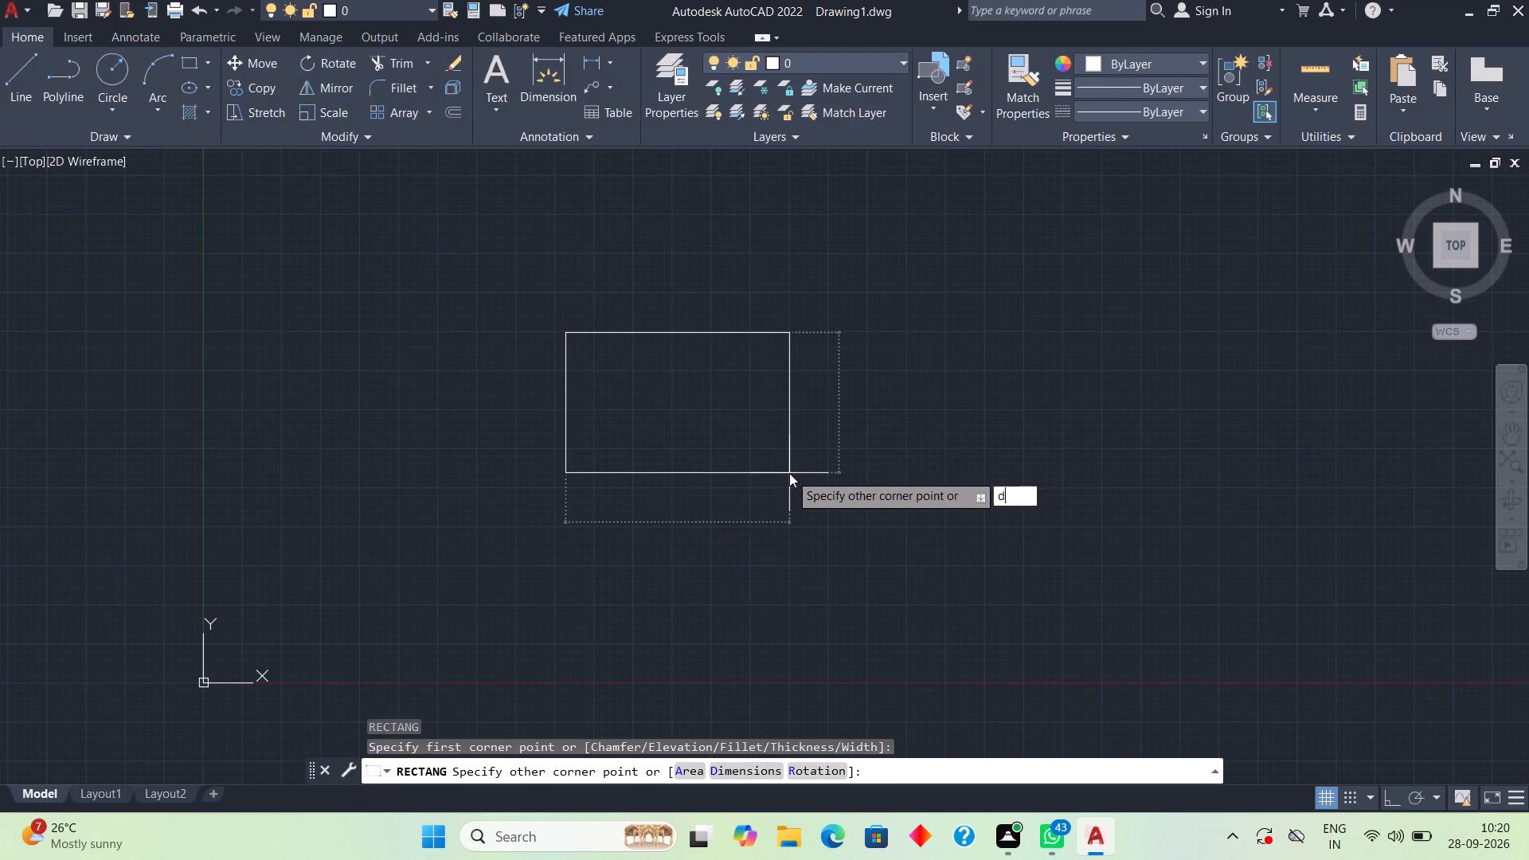
{"action": "key", "text": "space"}
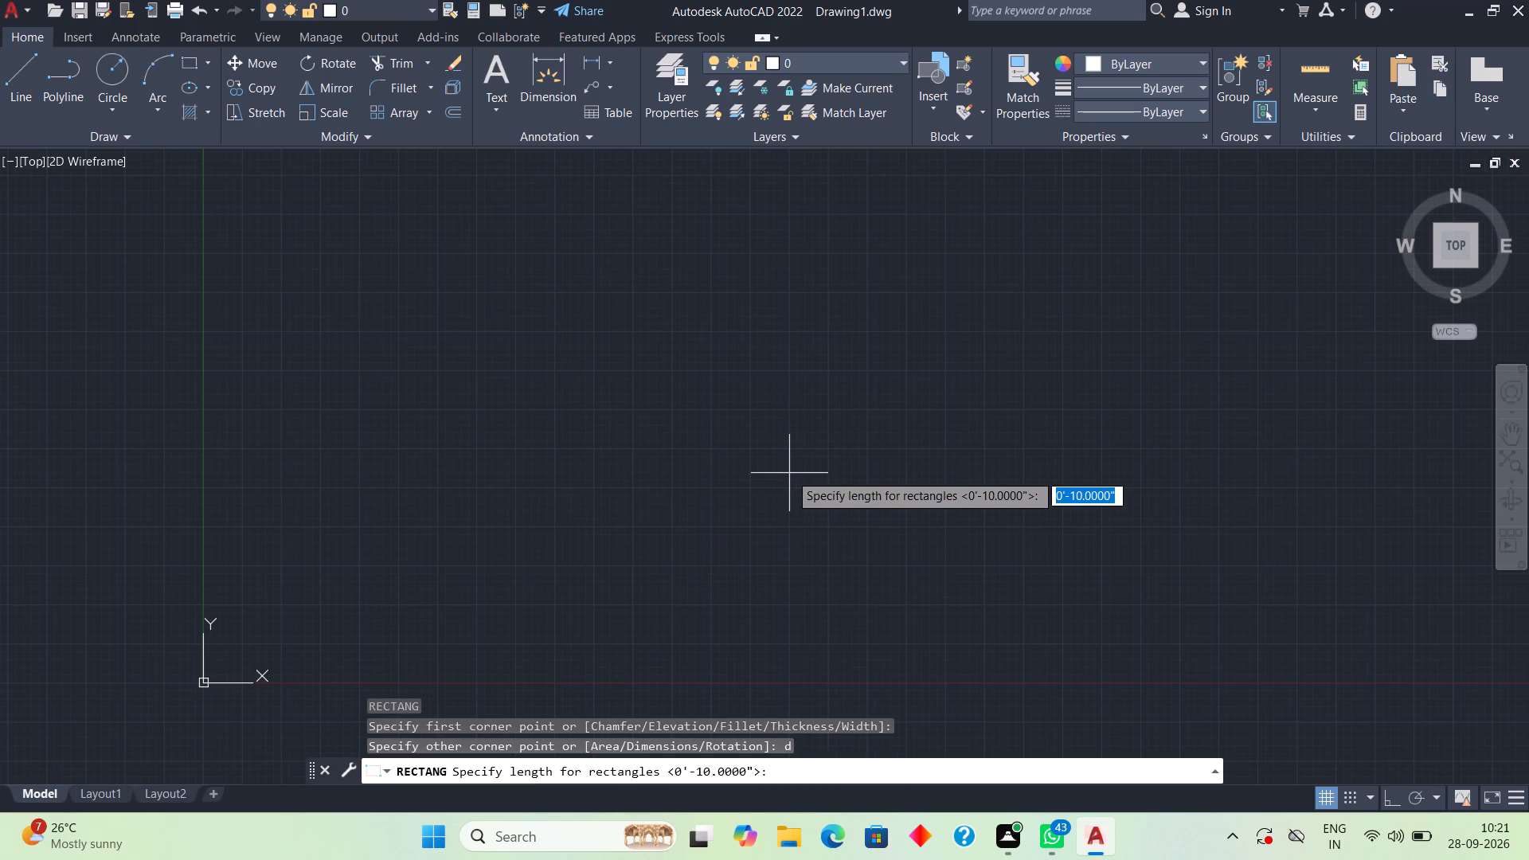
{"action": "type", "text": "30'"}
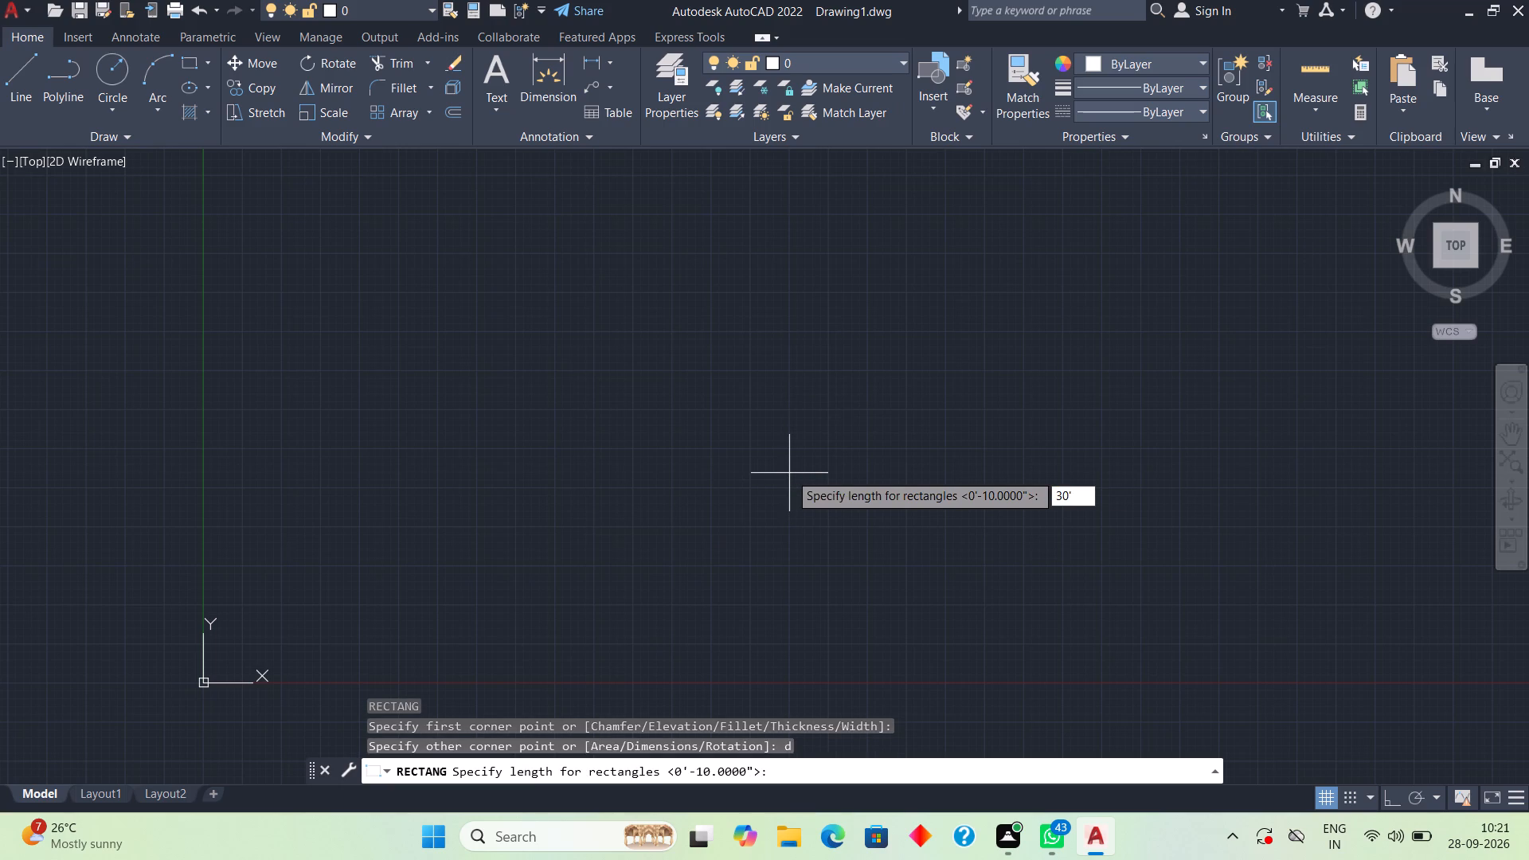
{"action": "key", "text": "Return"}
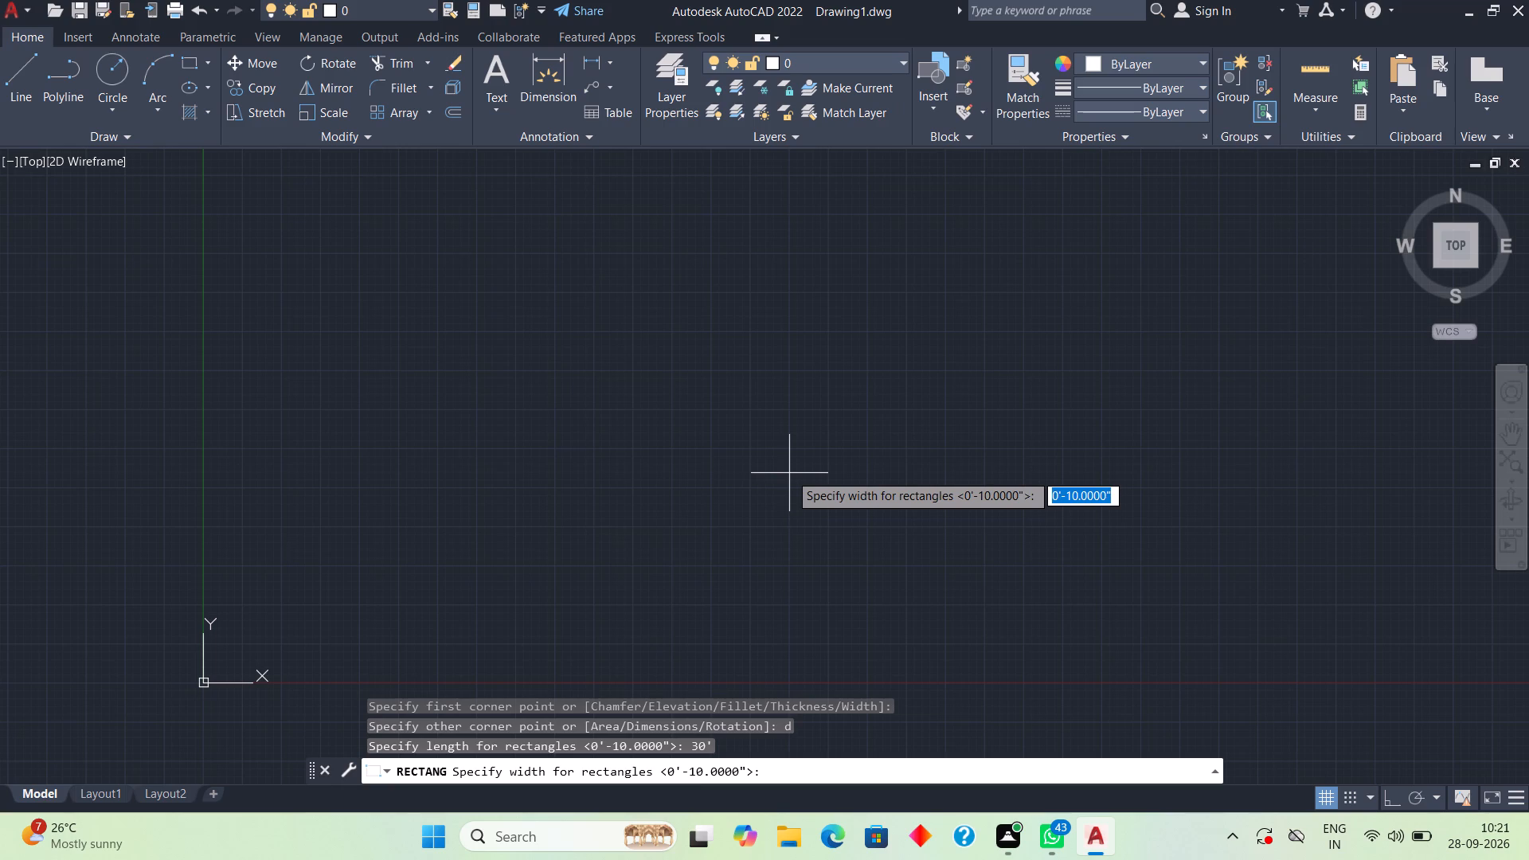
{"action": "type", "text": "45"}
{"action": "key", "text": "apostrophe"}
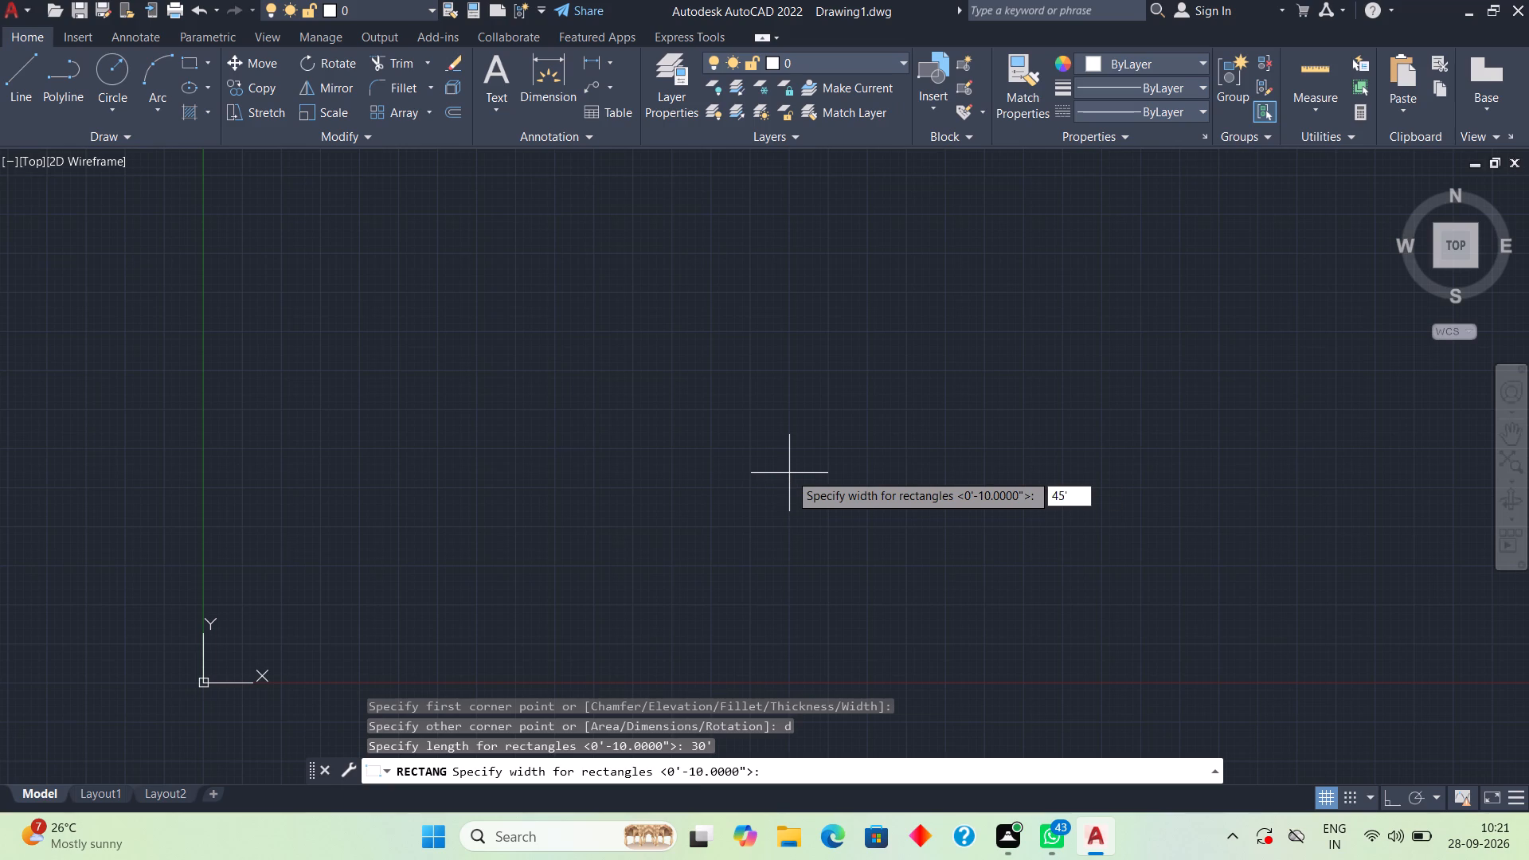
{"action": "type", "text": "9\""}
{"action": "key", "text": "Return"}
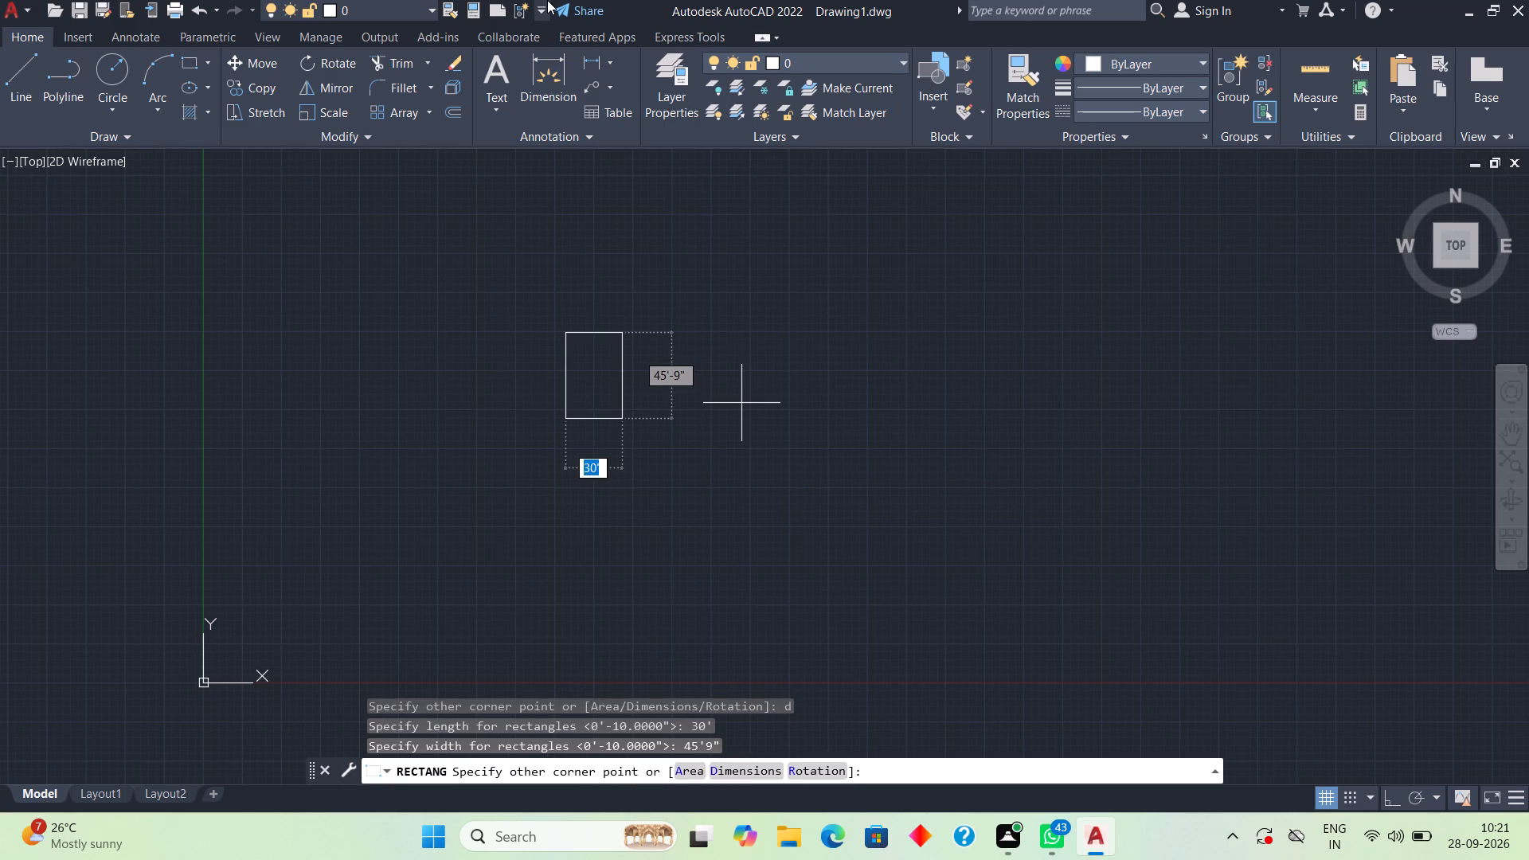
{"action": "left_click", "coordinate": [548, 14]}
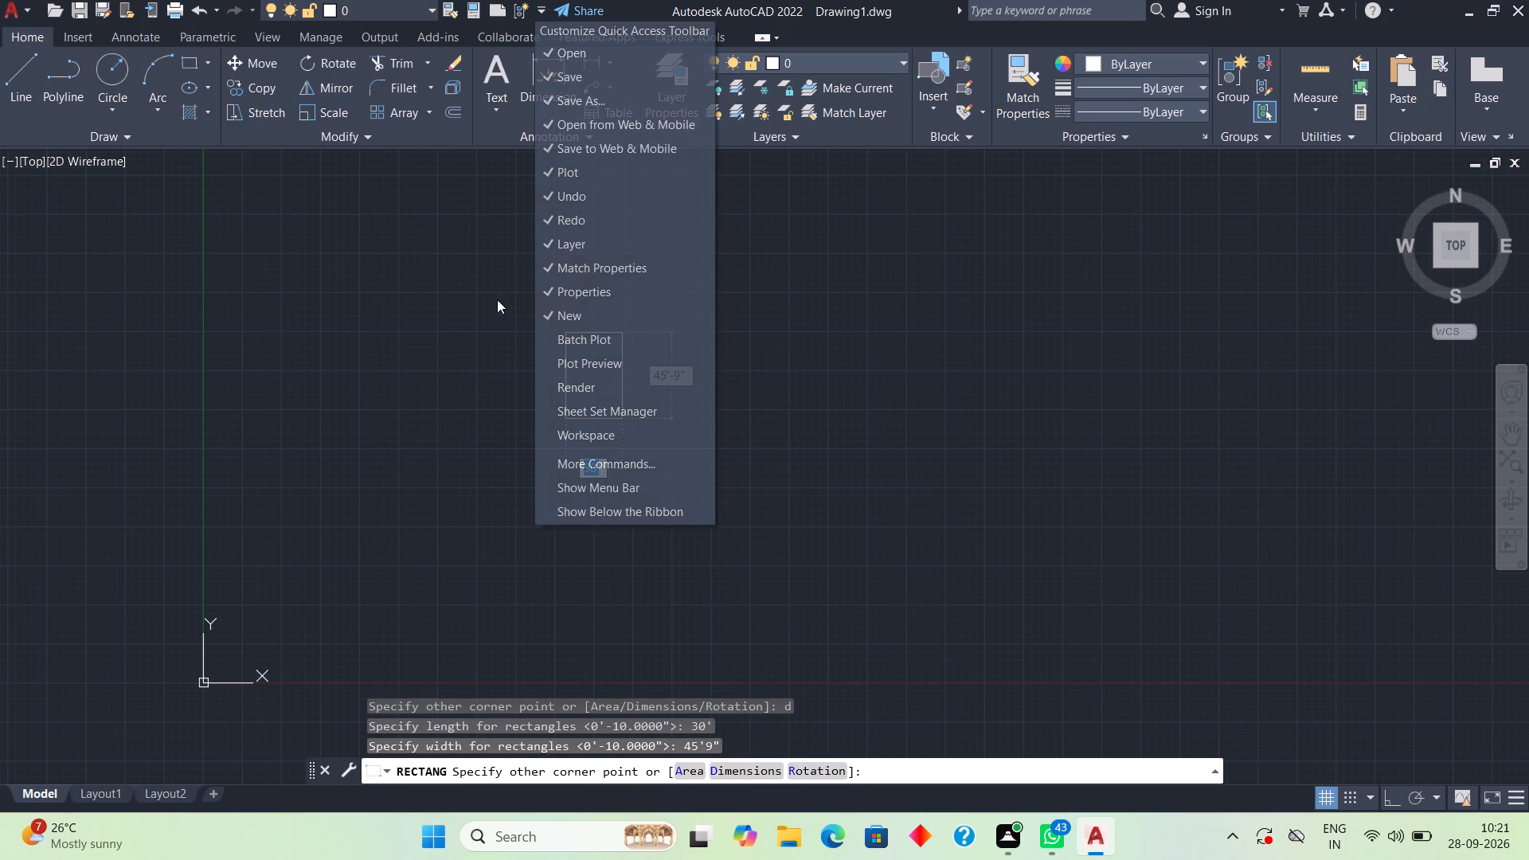
{"action": "left_click", "coordinate": [464, 345]}
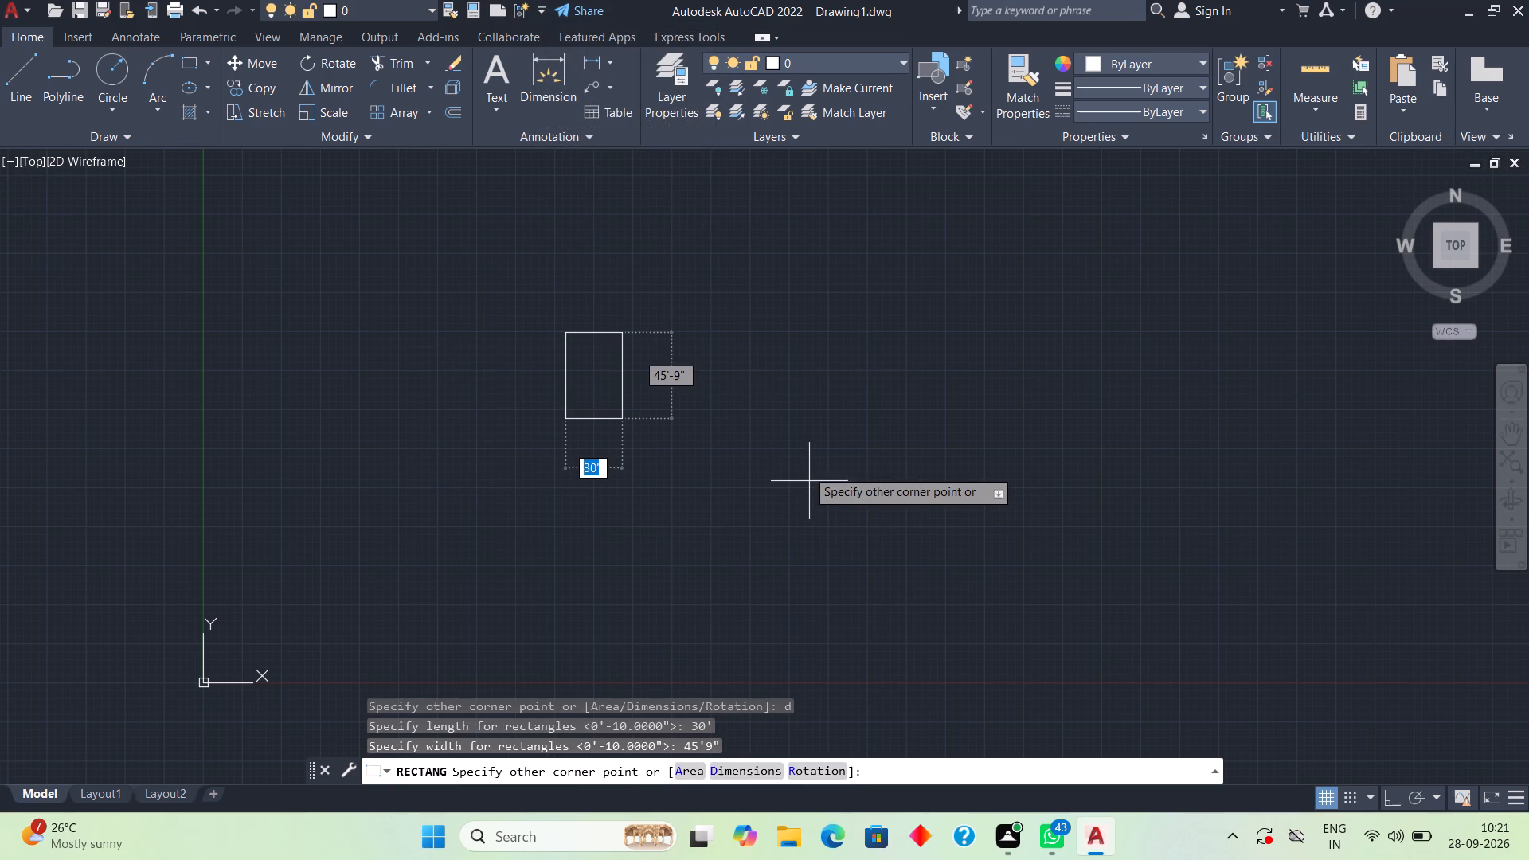
{"action": "left_click", "coordinate": [802, 469]}
Explode the 30' by 45'9" rectangle into separate lines.
{"action": "scroll", "coordinate": [584, 339], "scroll_direction": "up", "scroll_amount": 4}
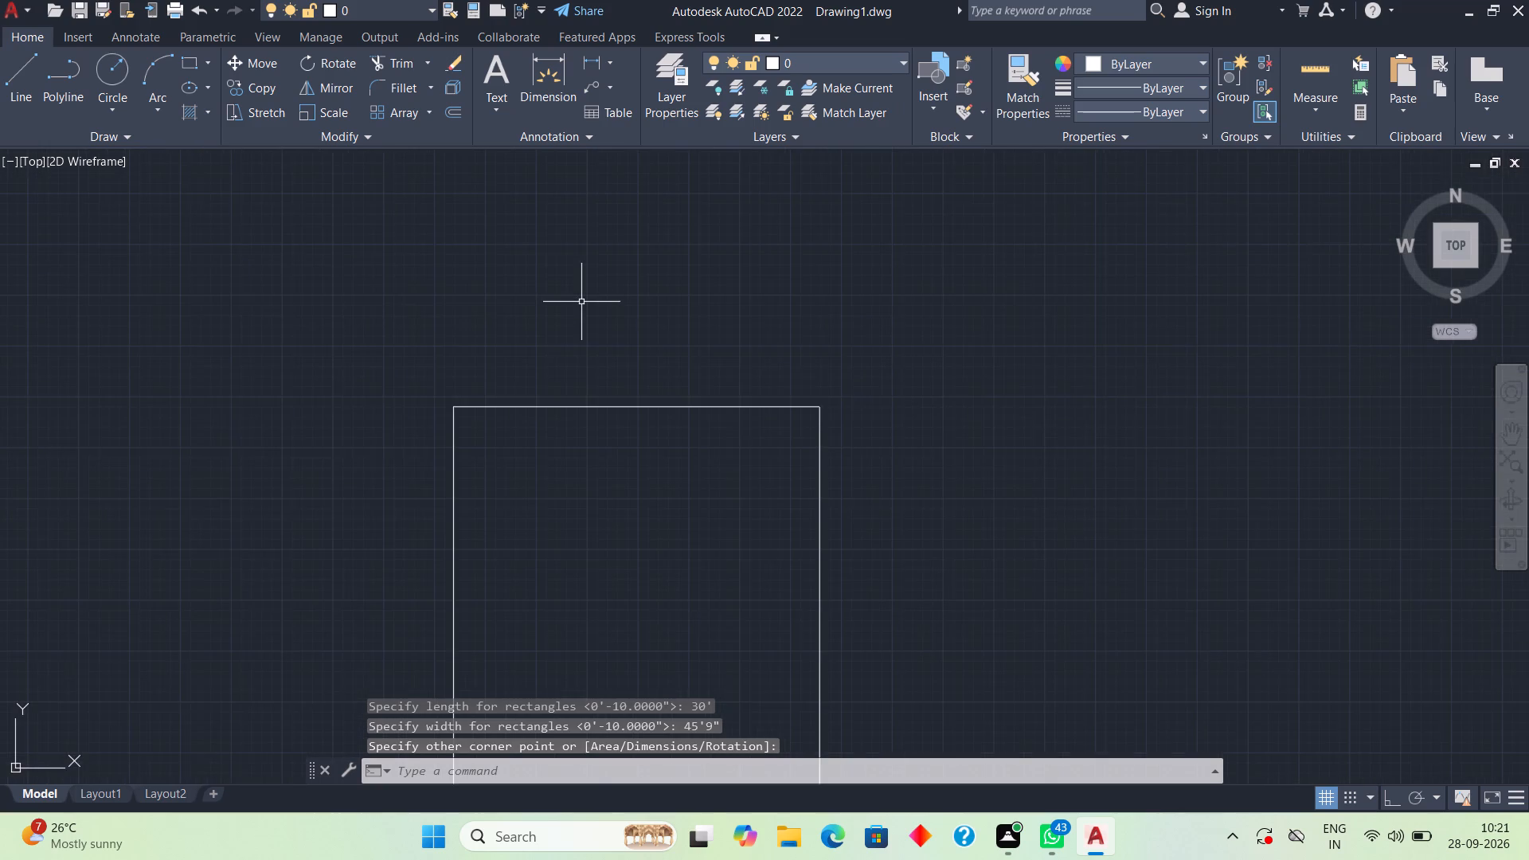
{"action": "scroll", "coordinate": [582, 301], "scroll_direction": "down", "scroll_amount": 5}
{"action": "scroll", "coordinate": [589, 301], "scroll_direction": "up", "scroll_amount": 4}
{"action": "scroll", "coordinate": [596, 312], "scroll_direction": "down", "scroll_amount": 1}
{"action": "middle_click_drag", "start_coordinate": [611, 313], "coordinate": [764, 272]}
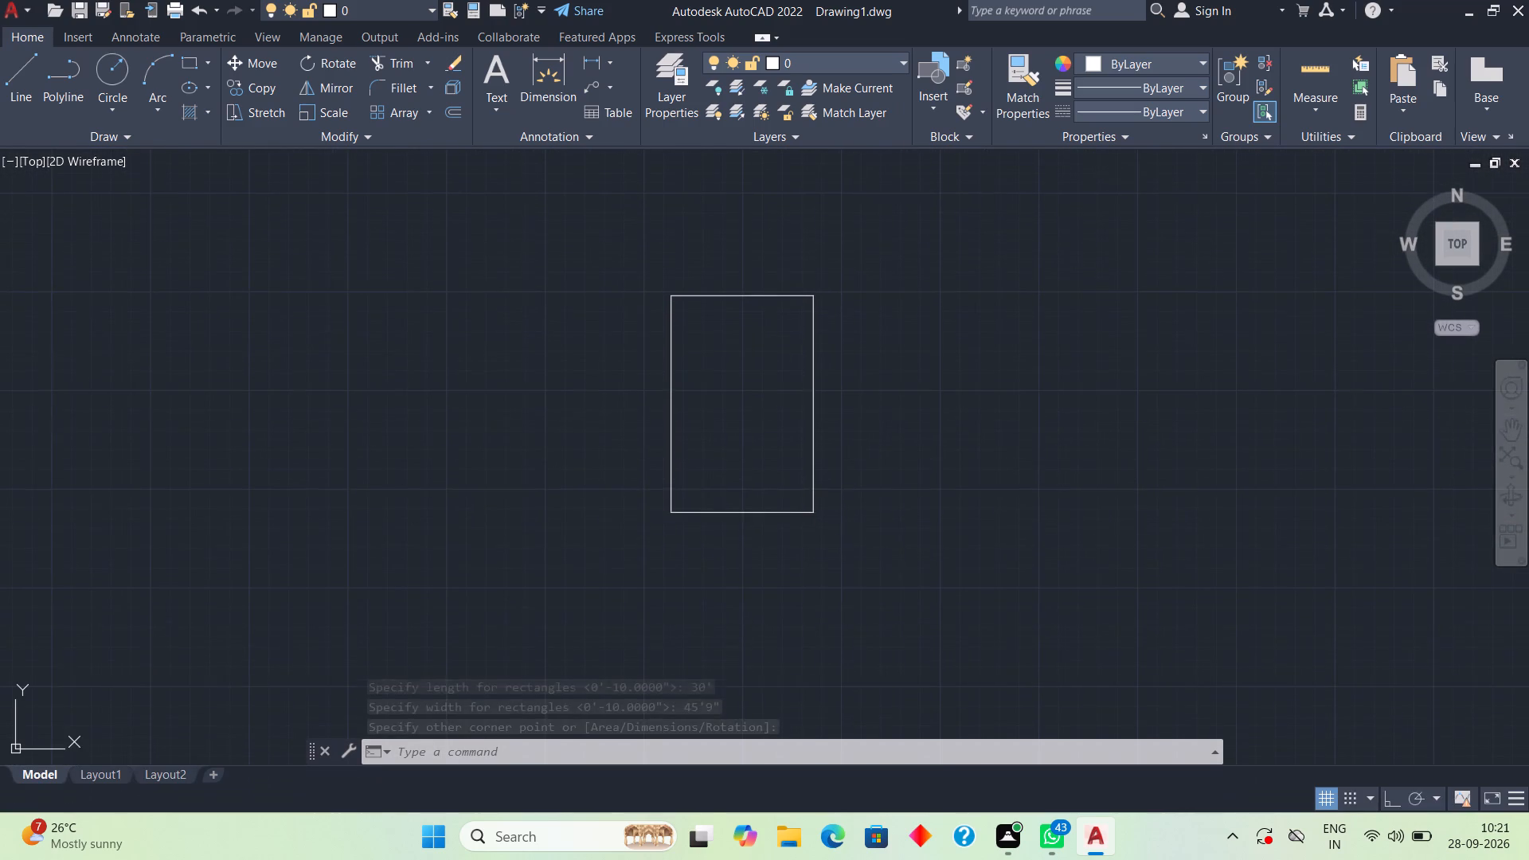
{"action": "scroll", "coordinate": [802, 580], "scroll_direction": "down", "scroll_amount": 2}
{"action": "scroll", "coordinate": [780, 510], "scroll_direction": "up", "scroll_amount": 3}
{"action": "scroll", "coordinate": [780, 510], "scroll_direction": "down", "scroll_amount": 1}
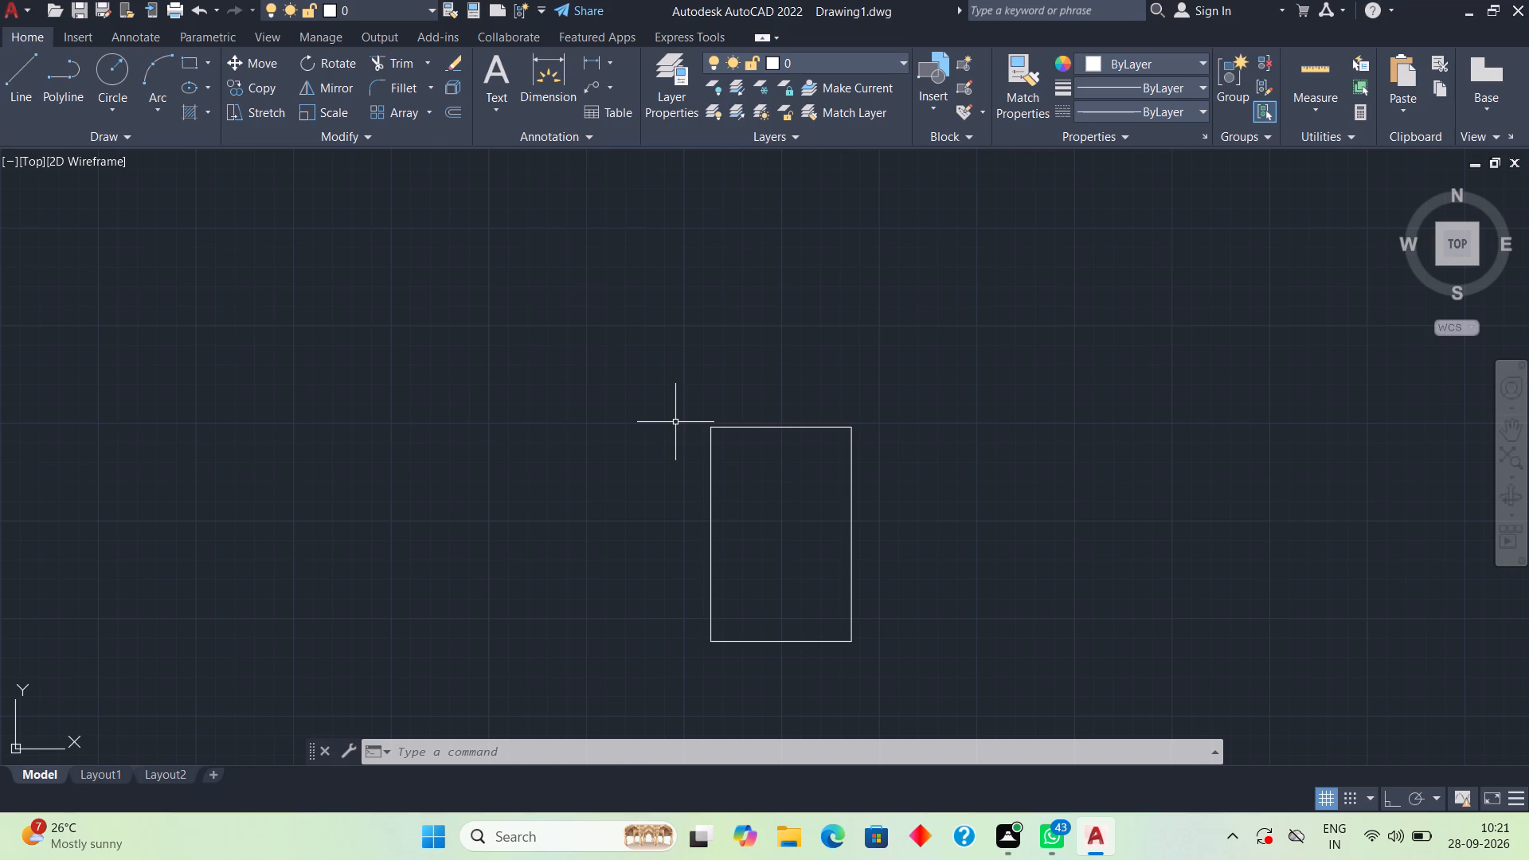
{"action": "left_click", "coordinate": [700, 396]}
{"action": "left_click", "coordinate": [882, 663]}
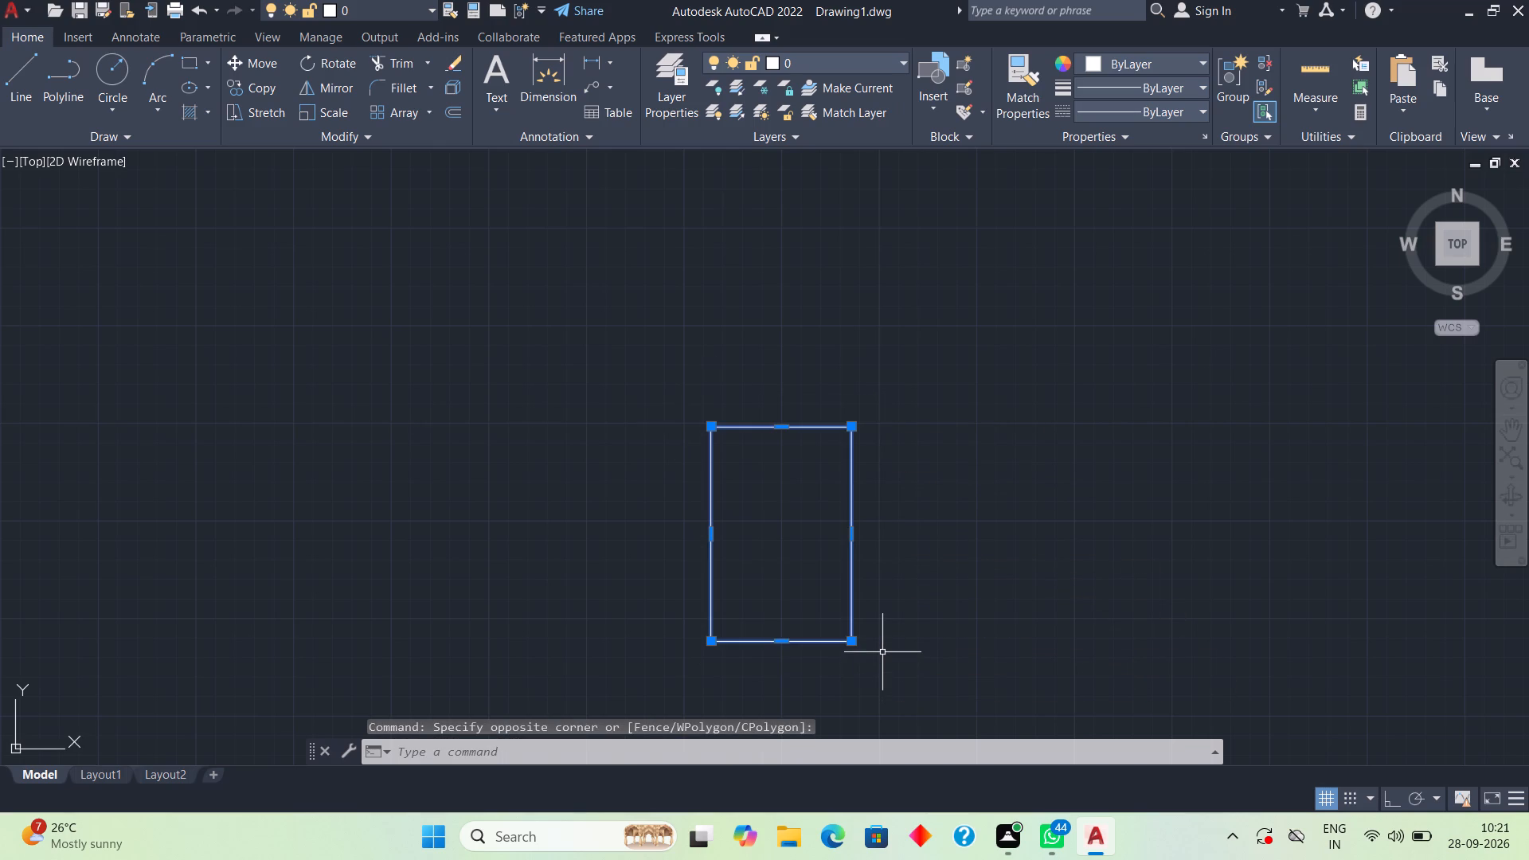
{"action": "key", "text": "e"}
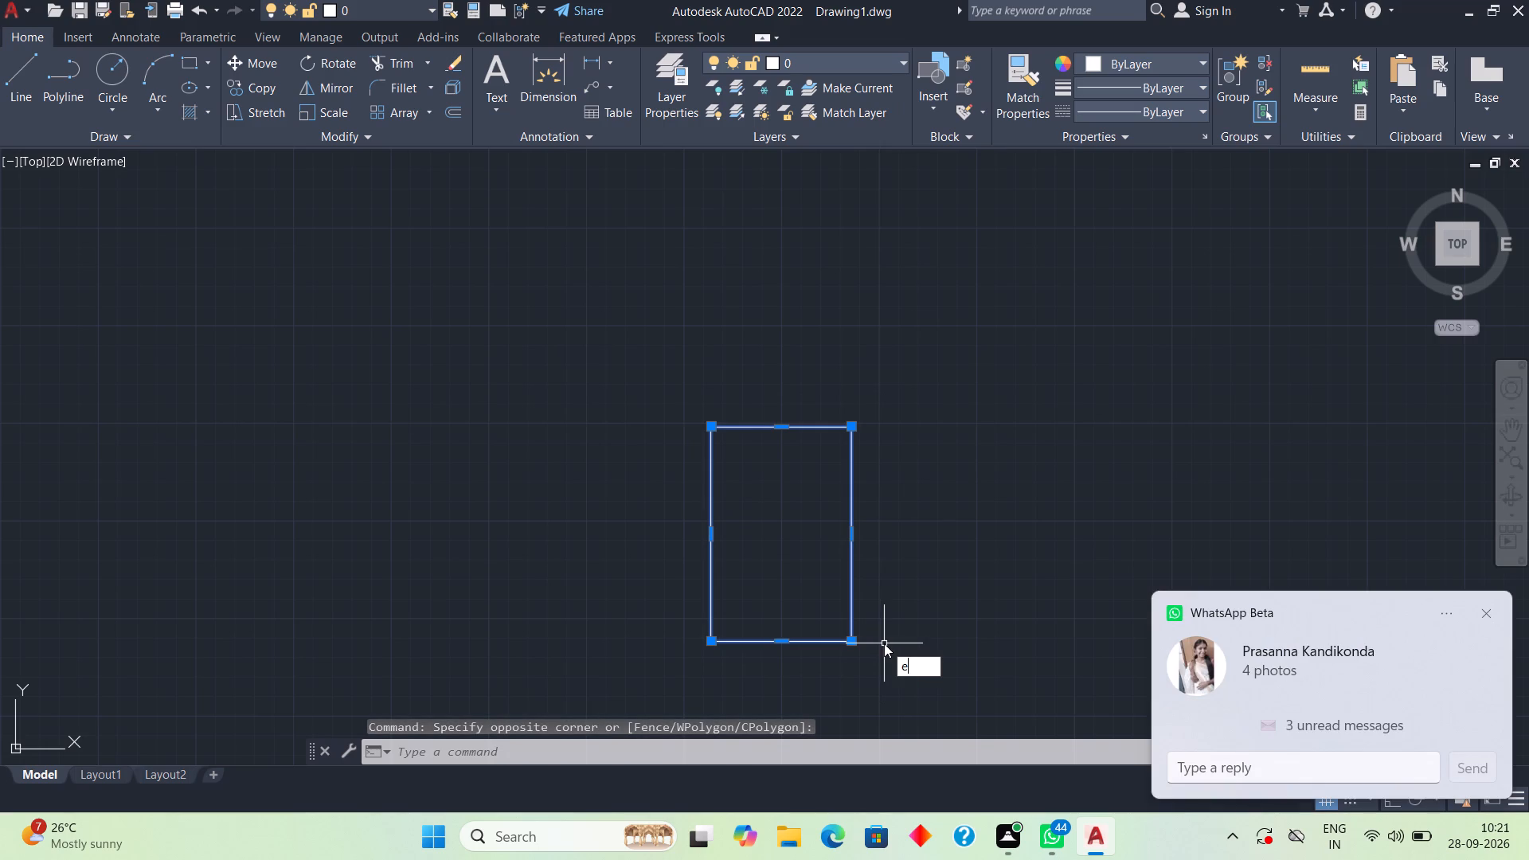
{"action": "key", "text": "x"}
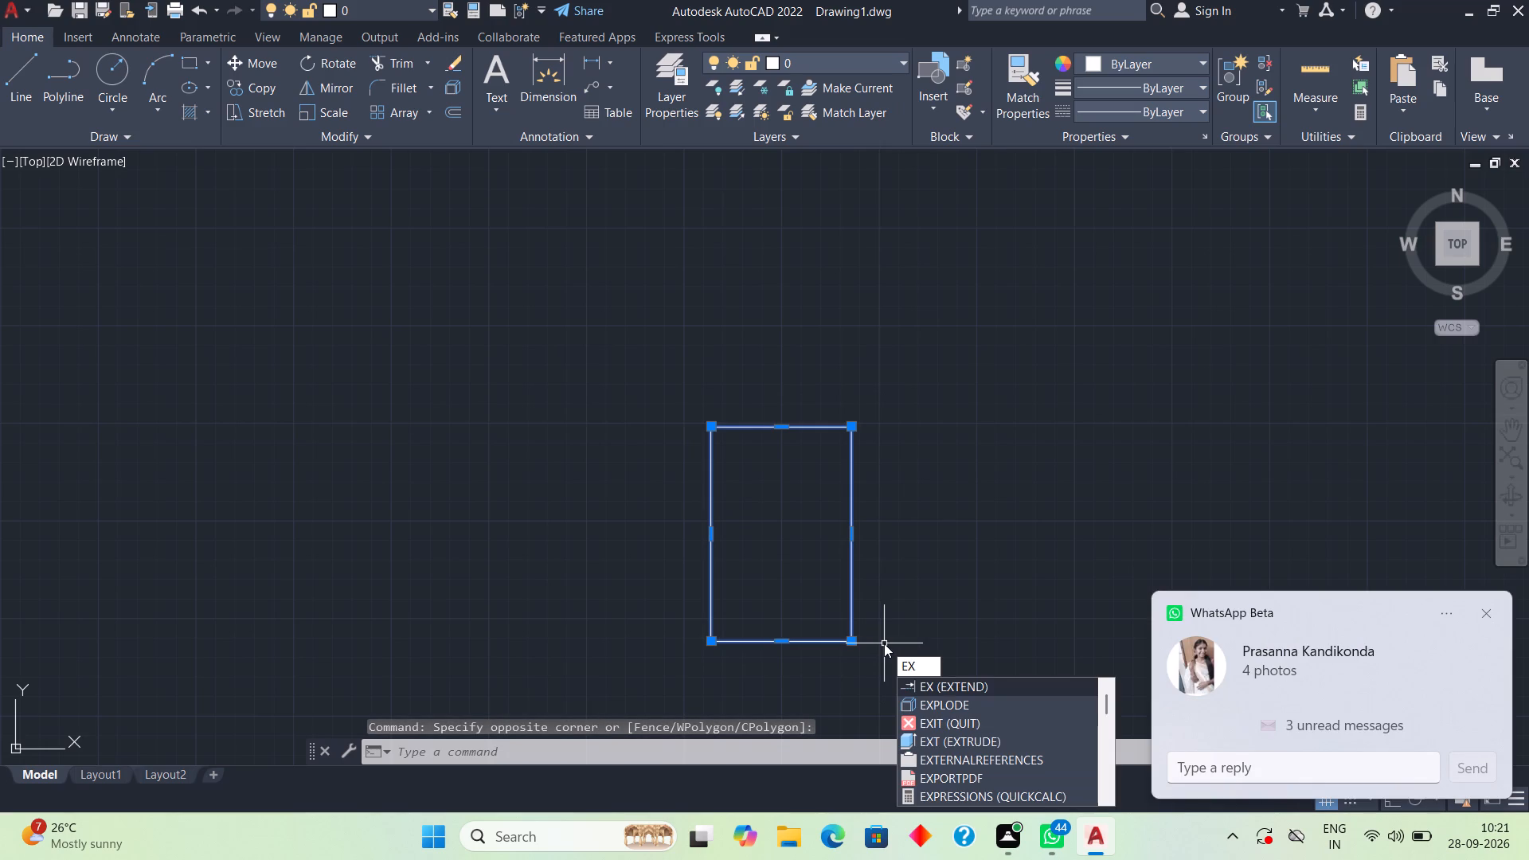
{"action": "left_click", "coordinate": [921, 698]}
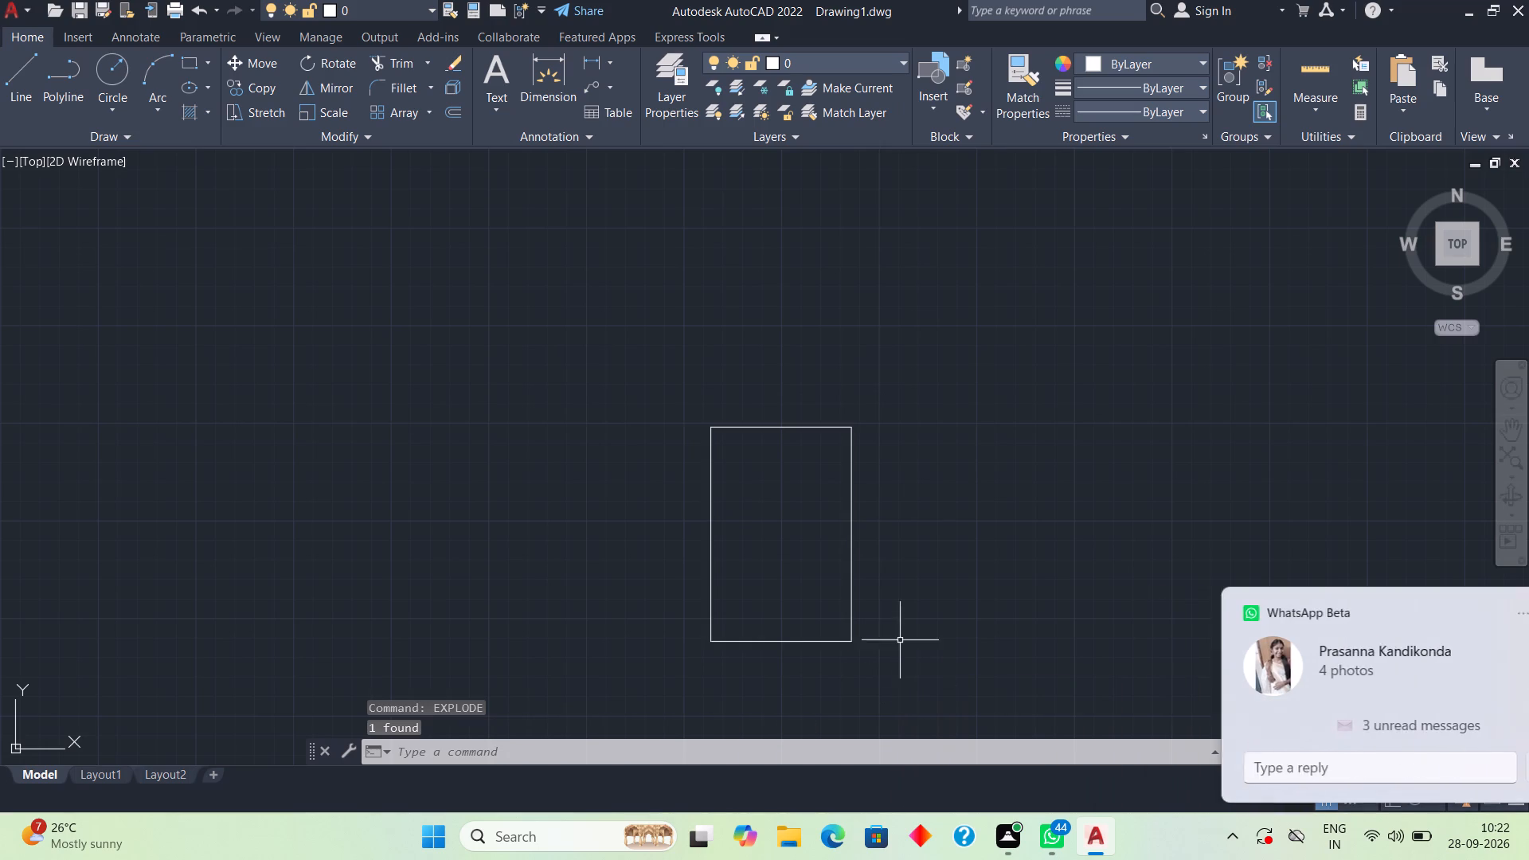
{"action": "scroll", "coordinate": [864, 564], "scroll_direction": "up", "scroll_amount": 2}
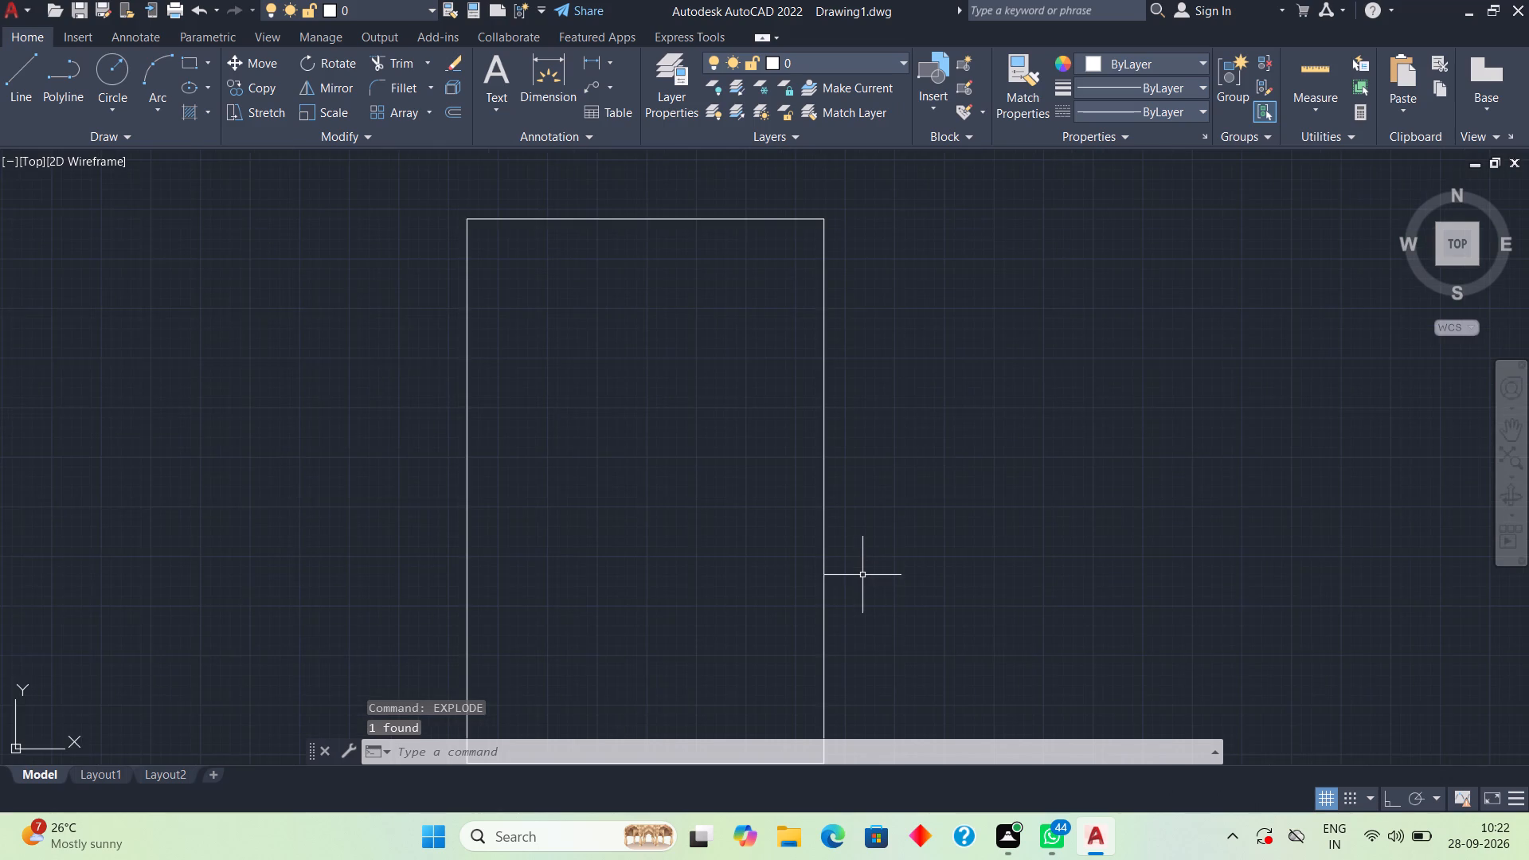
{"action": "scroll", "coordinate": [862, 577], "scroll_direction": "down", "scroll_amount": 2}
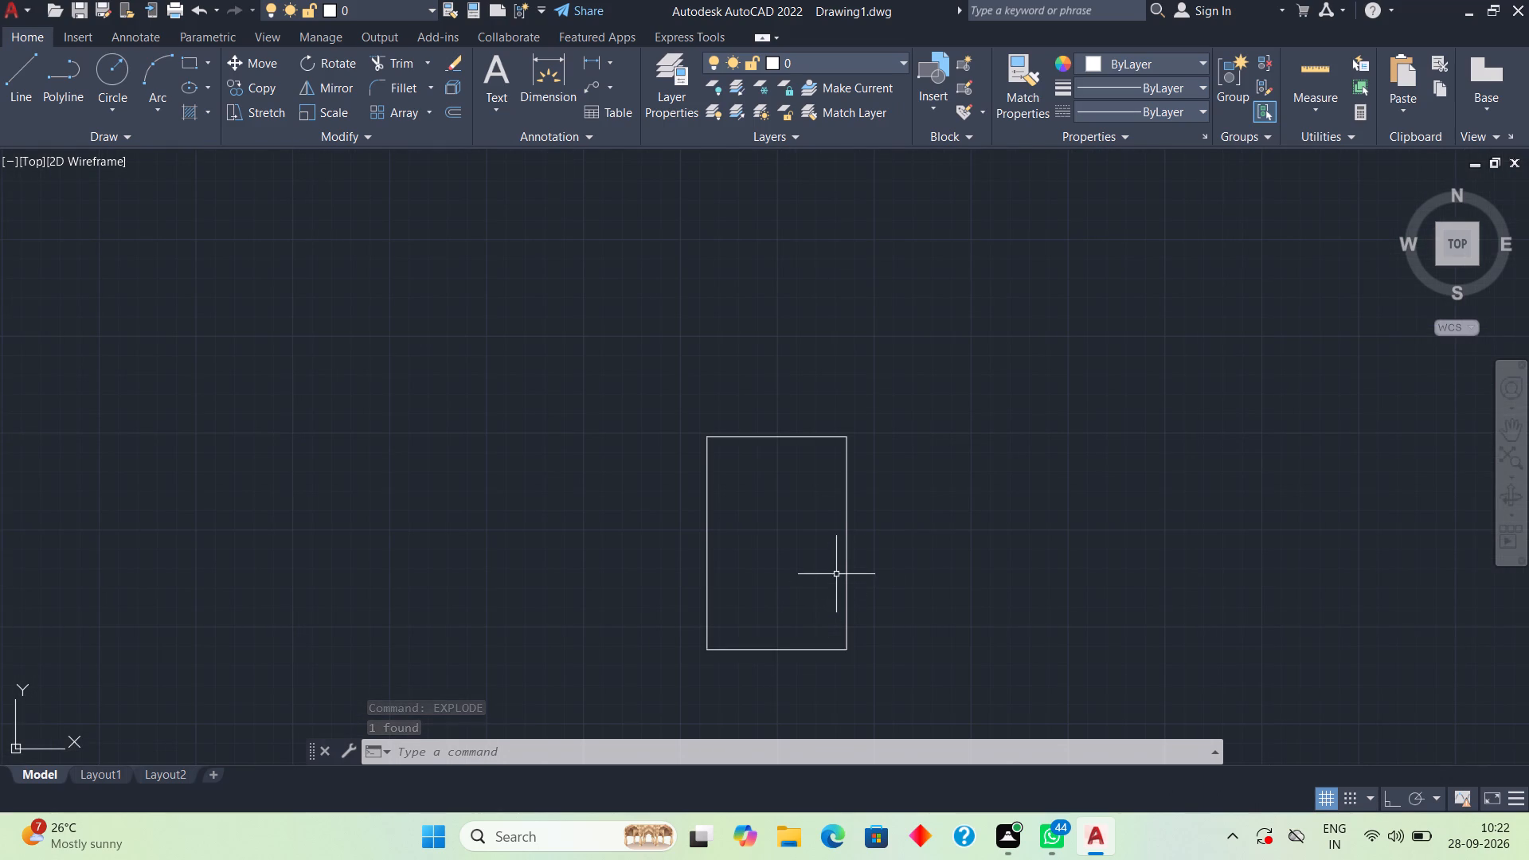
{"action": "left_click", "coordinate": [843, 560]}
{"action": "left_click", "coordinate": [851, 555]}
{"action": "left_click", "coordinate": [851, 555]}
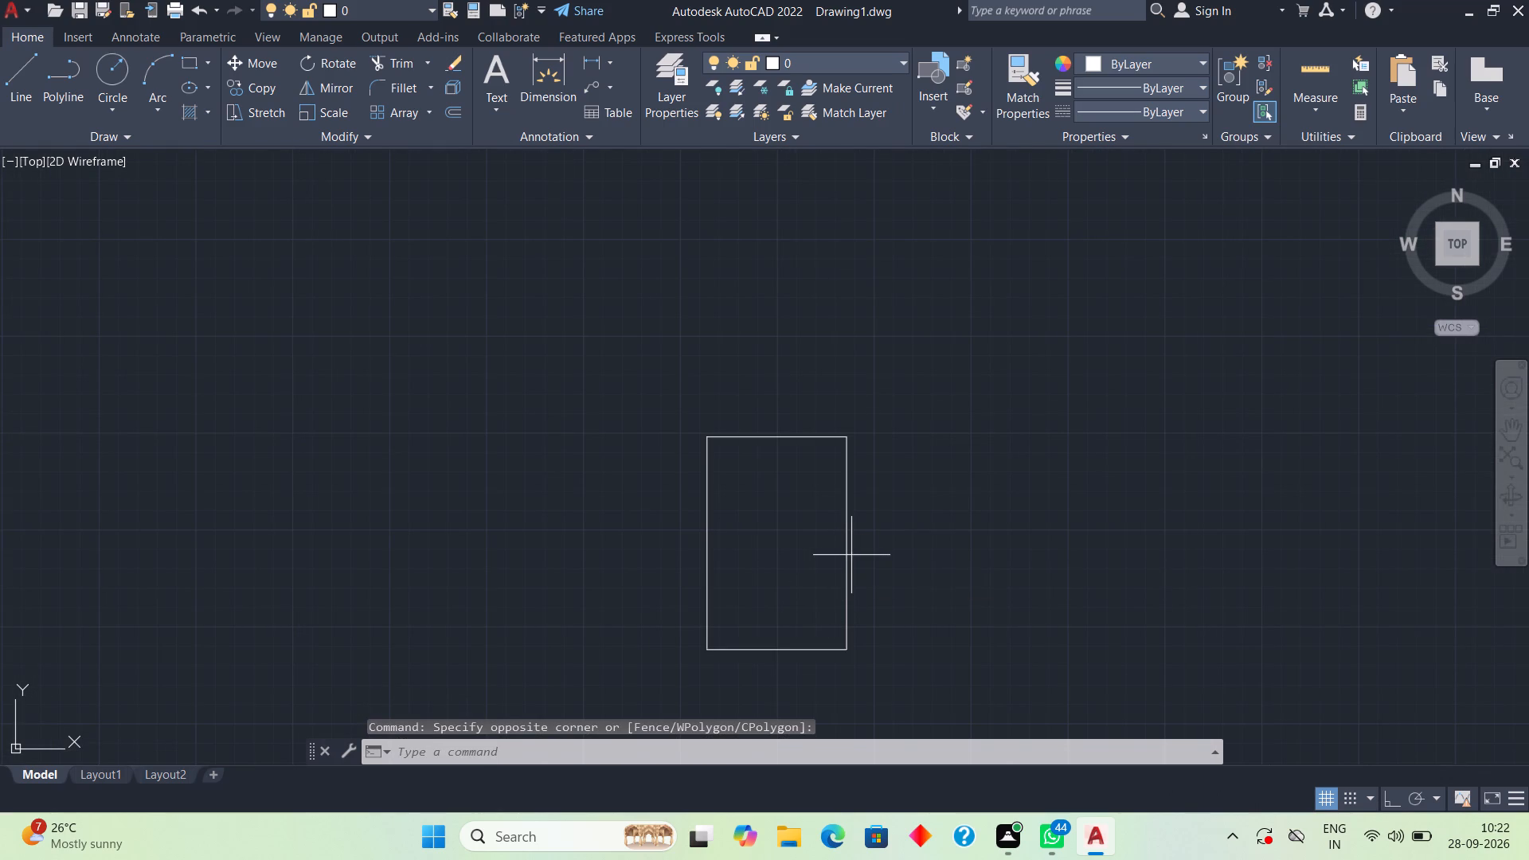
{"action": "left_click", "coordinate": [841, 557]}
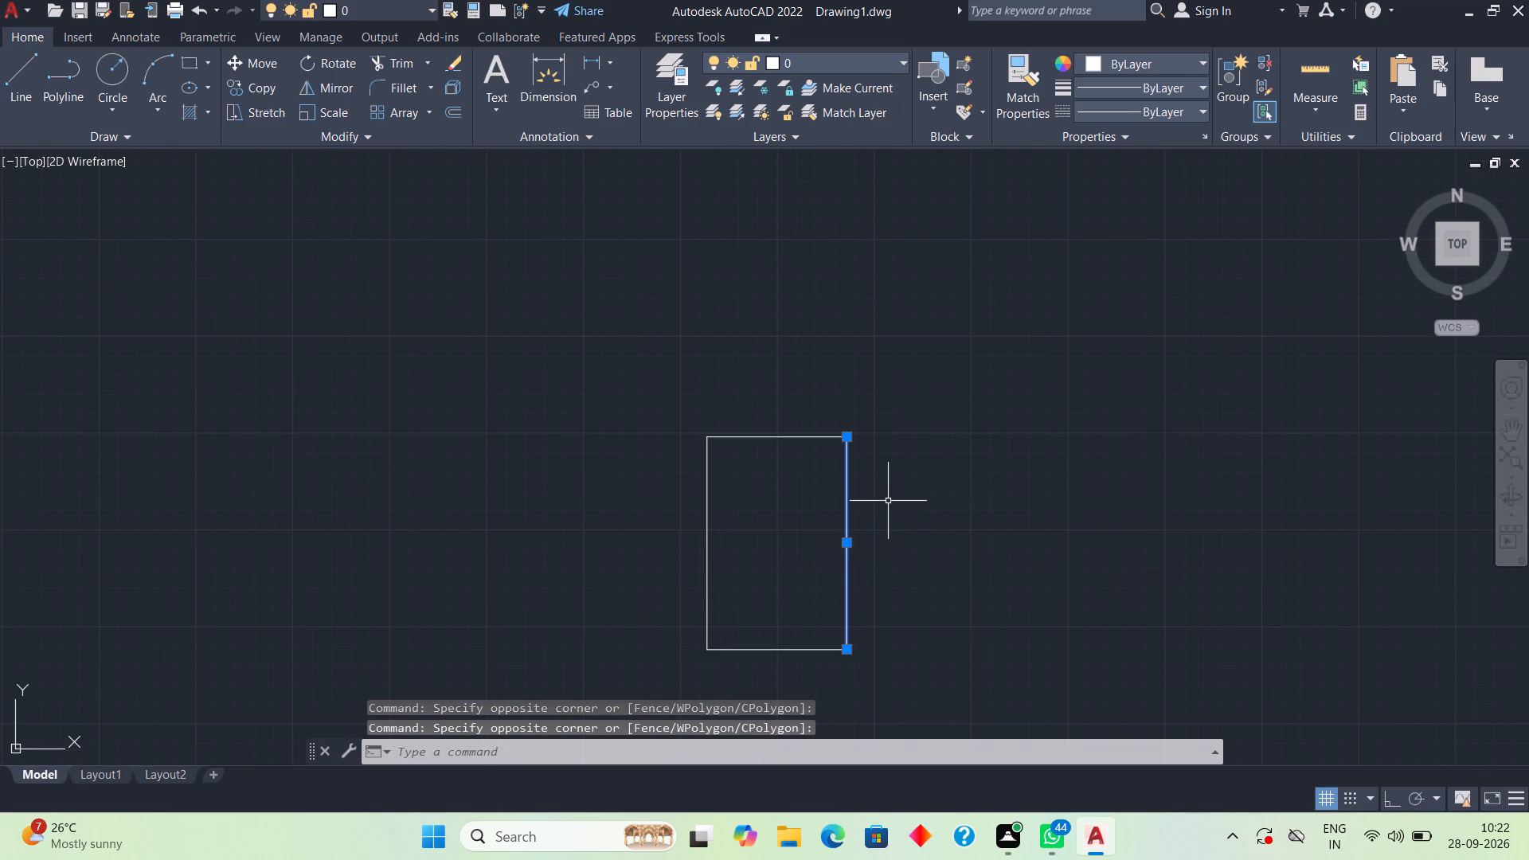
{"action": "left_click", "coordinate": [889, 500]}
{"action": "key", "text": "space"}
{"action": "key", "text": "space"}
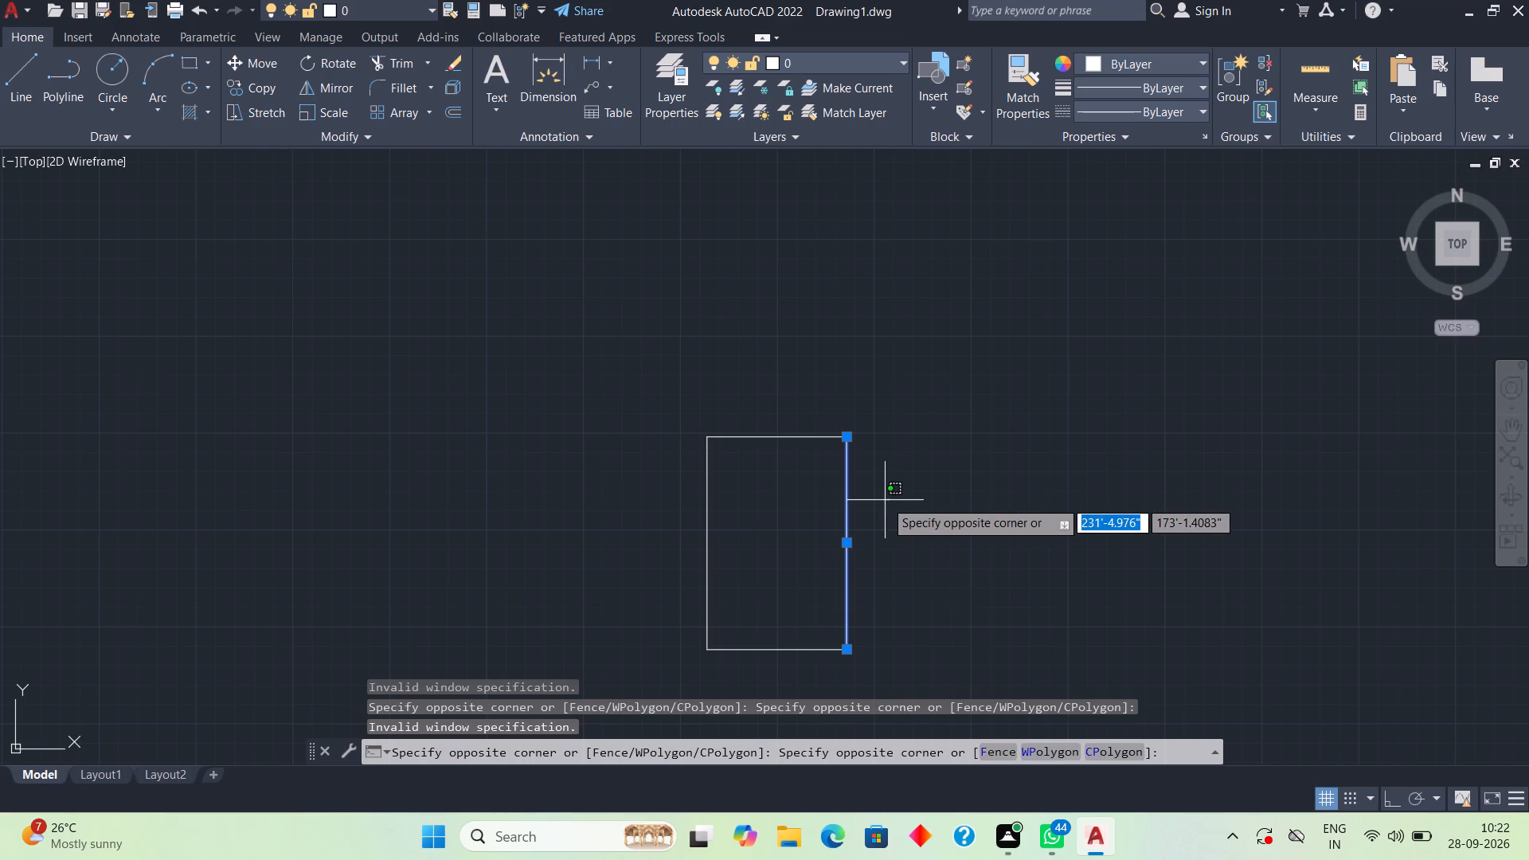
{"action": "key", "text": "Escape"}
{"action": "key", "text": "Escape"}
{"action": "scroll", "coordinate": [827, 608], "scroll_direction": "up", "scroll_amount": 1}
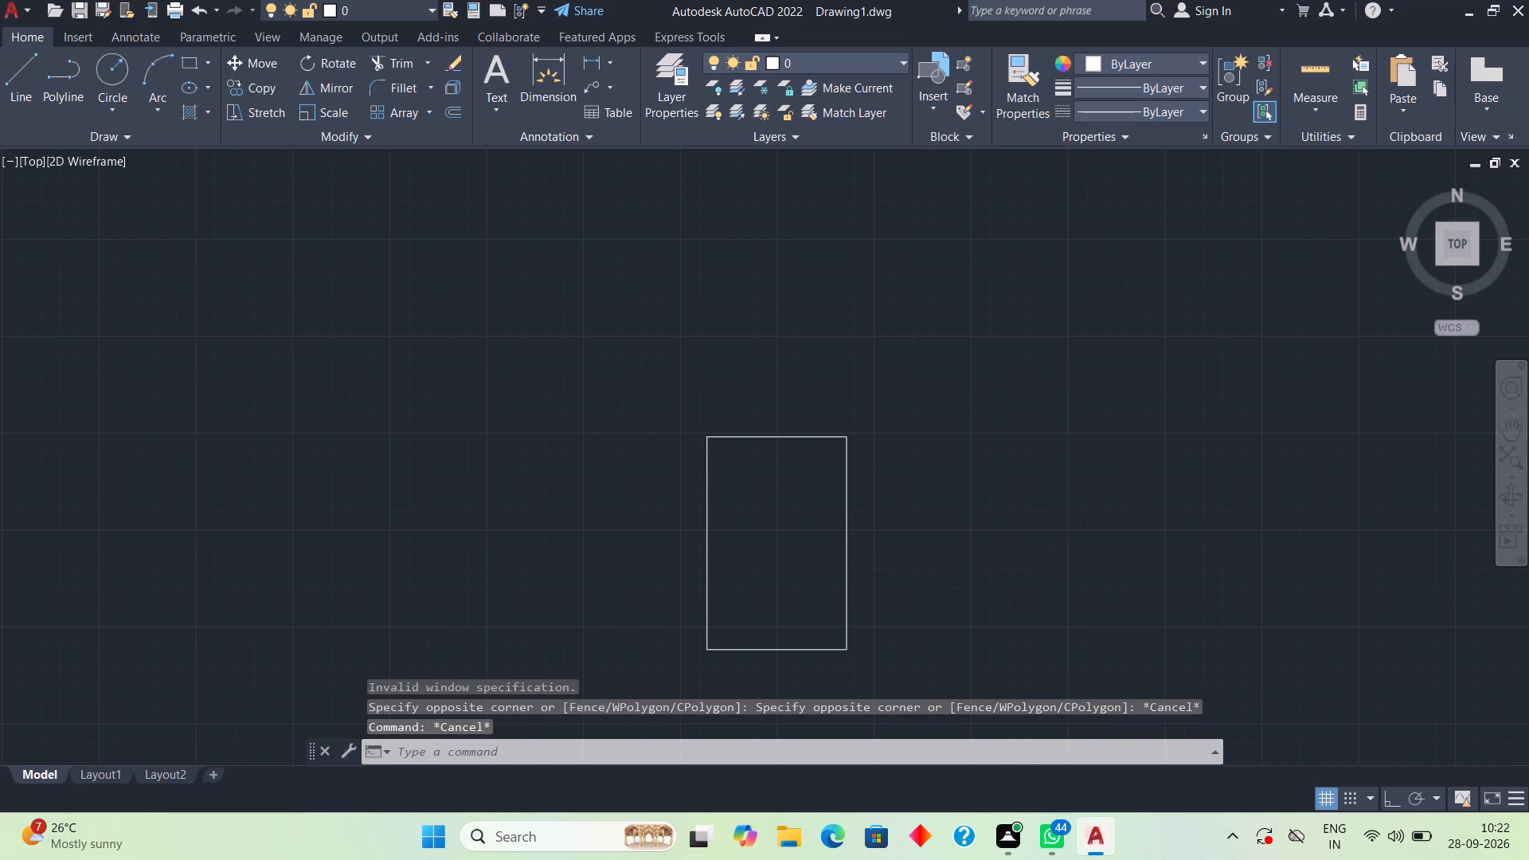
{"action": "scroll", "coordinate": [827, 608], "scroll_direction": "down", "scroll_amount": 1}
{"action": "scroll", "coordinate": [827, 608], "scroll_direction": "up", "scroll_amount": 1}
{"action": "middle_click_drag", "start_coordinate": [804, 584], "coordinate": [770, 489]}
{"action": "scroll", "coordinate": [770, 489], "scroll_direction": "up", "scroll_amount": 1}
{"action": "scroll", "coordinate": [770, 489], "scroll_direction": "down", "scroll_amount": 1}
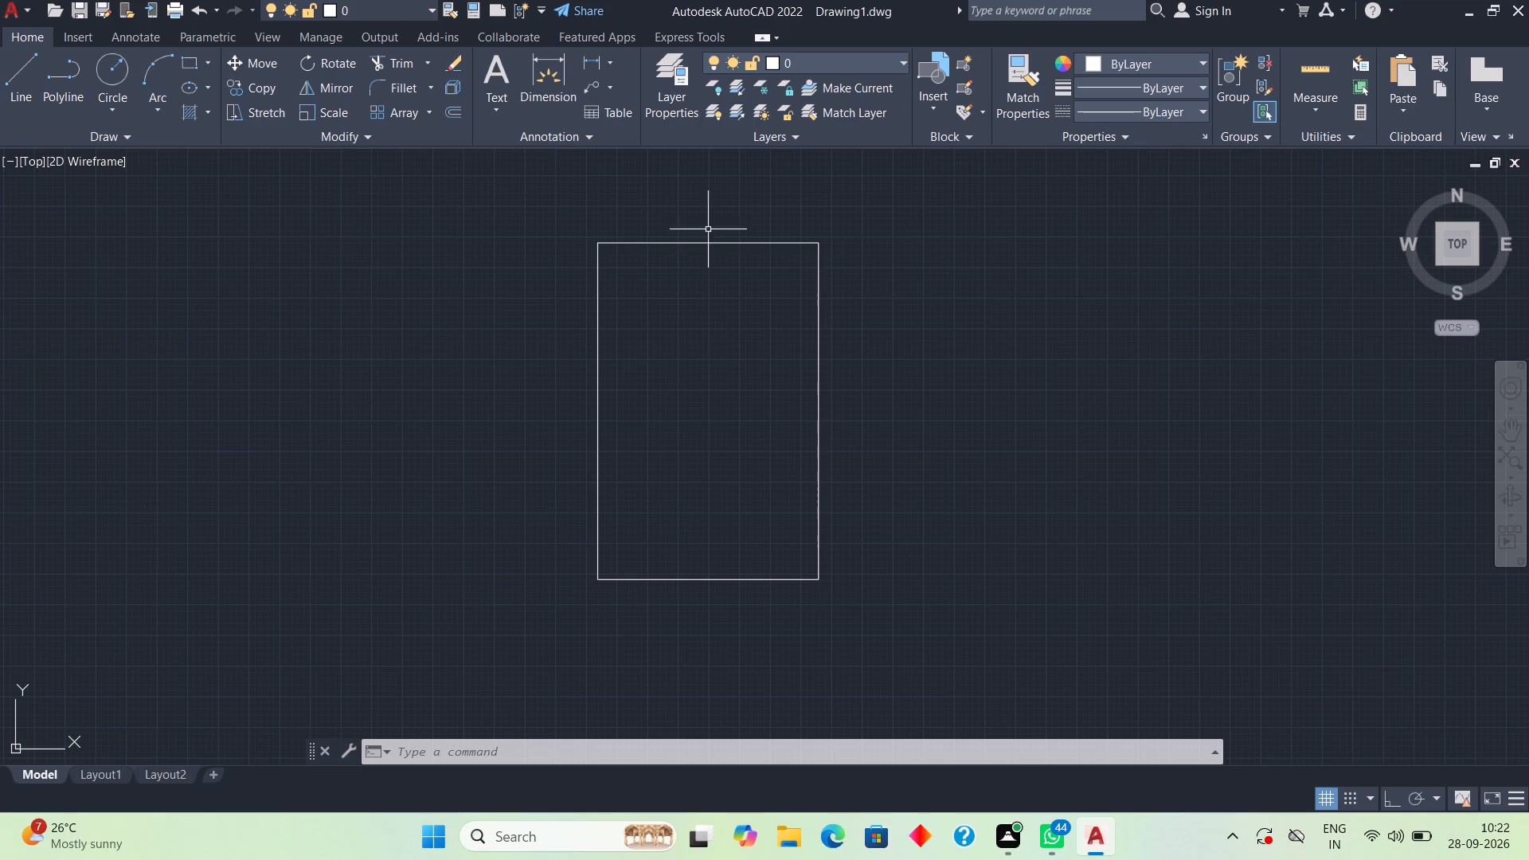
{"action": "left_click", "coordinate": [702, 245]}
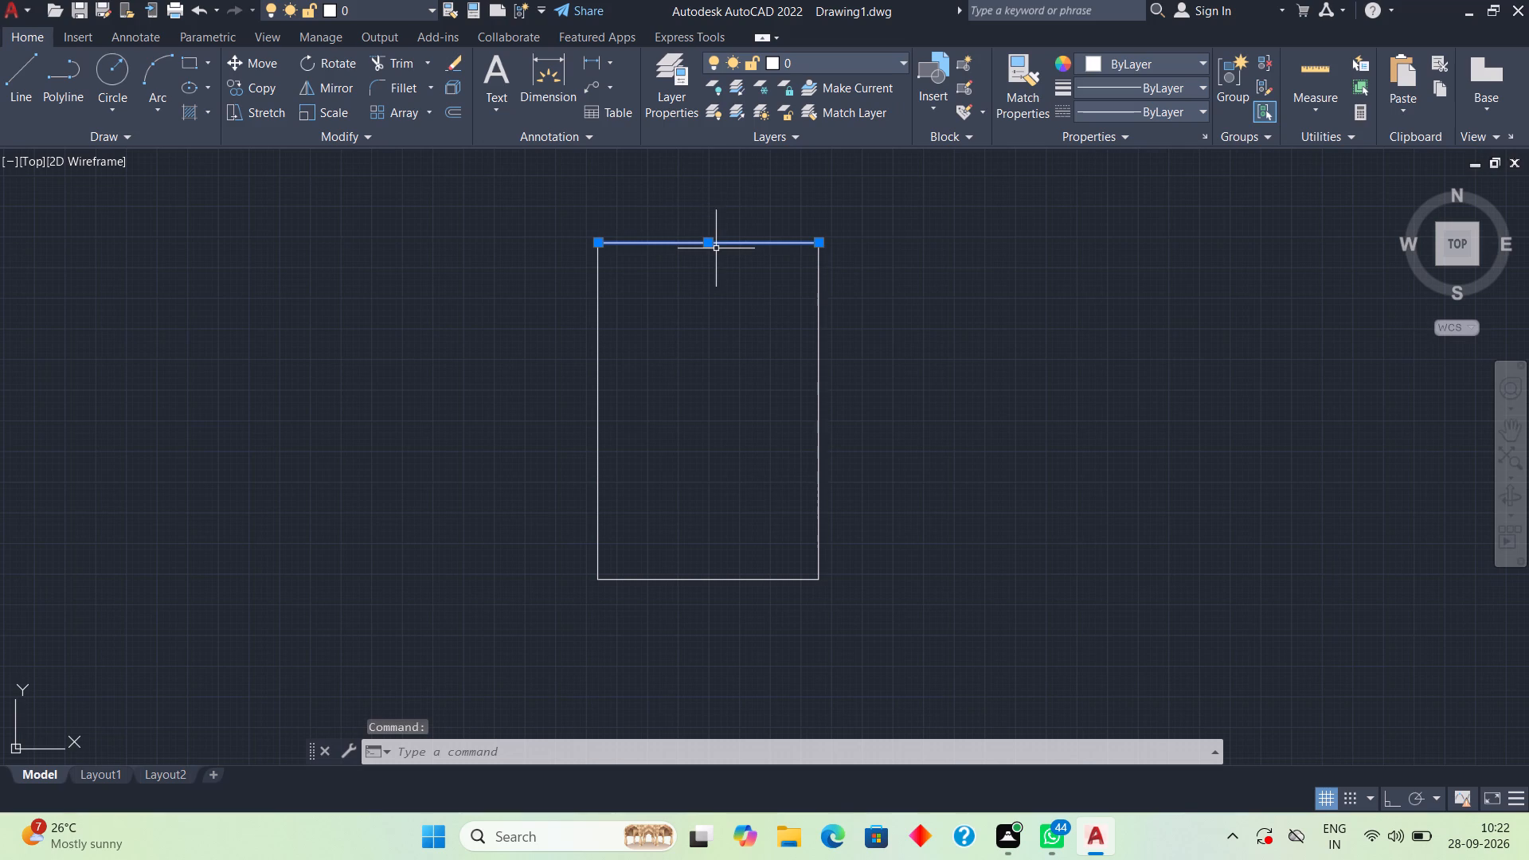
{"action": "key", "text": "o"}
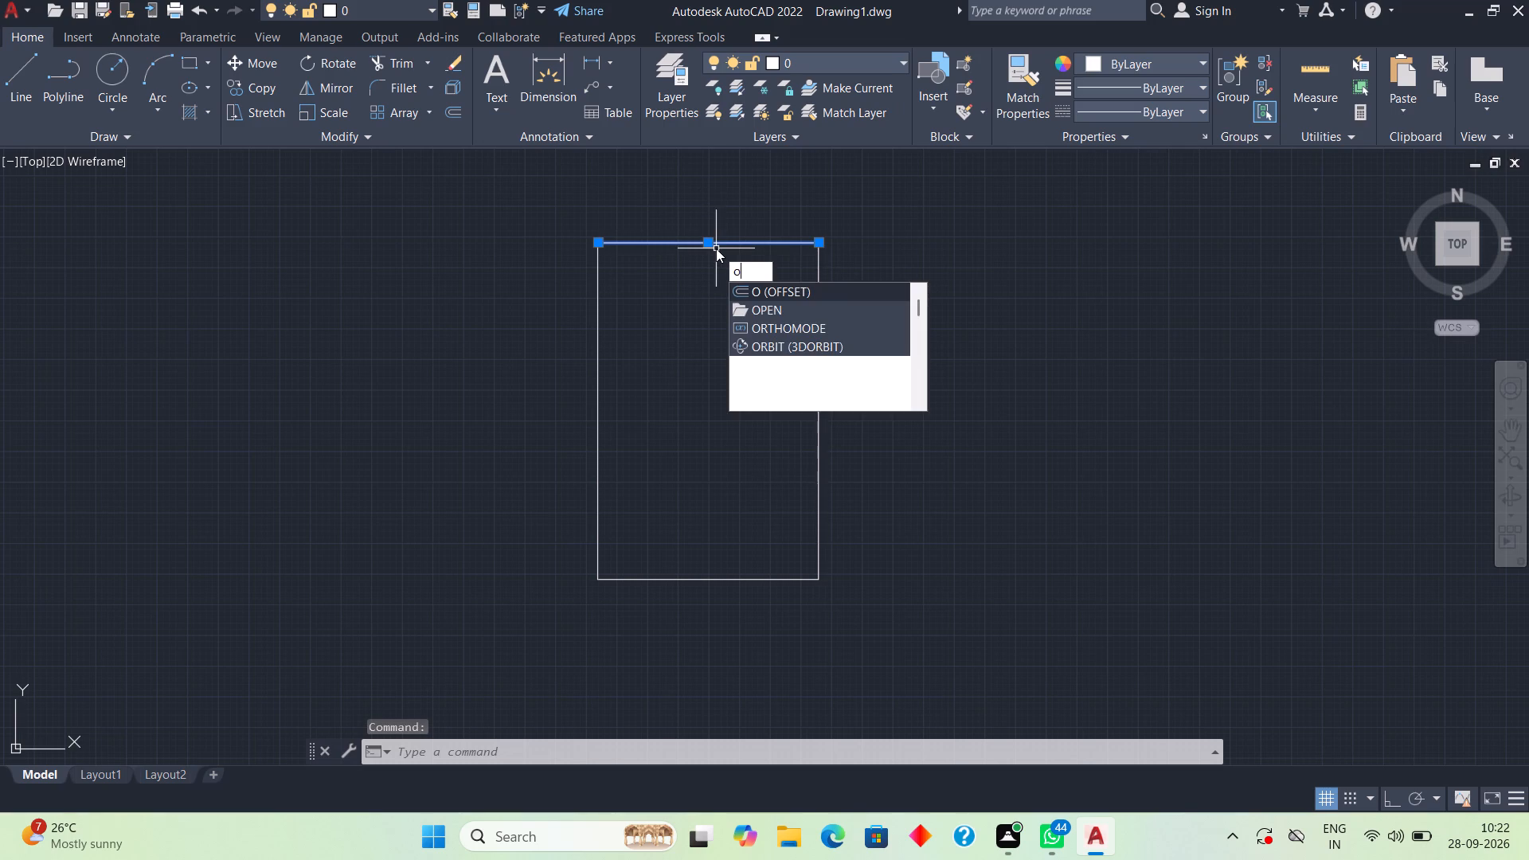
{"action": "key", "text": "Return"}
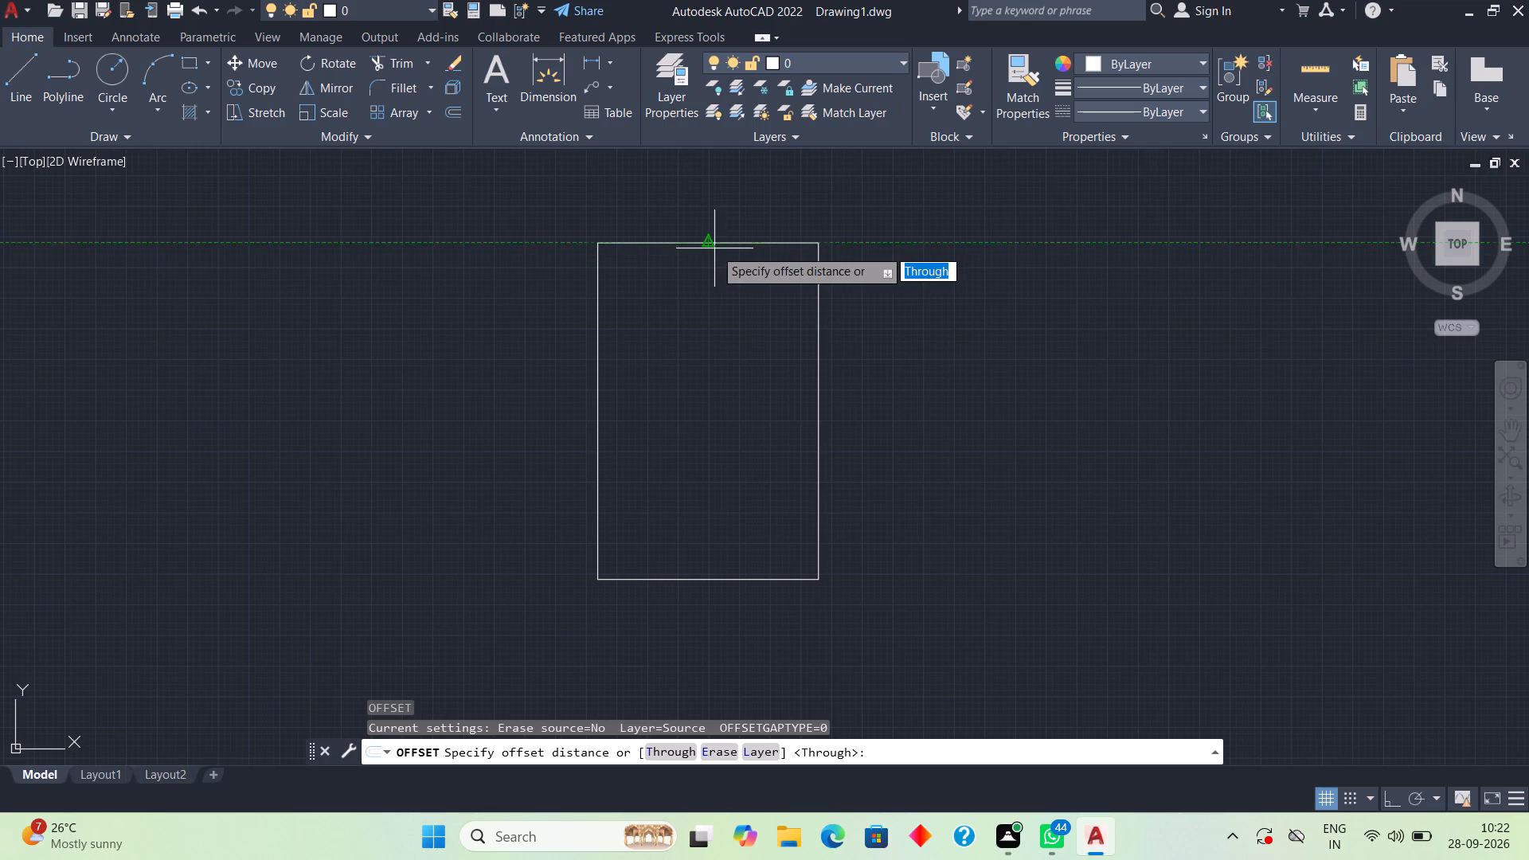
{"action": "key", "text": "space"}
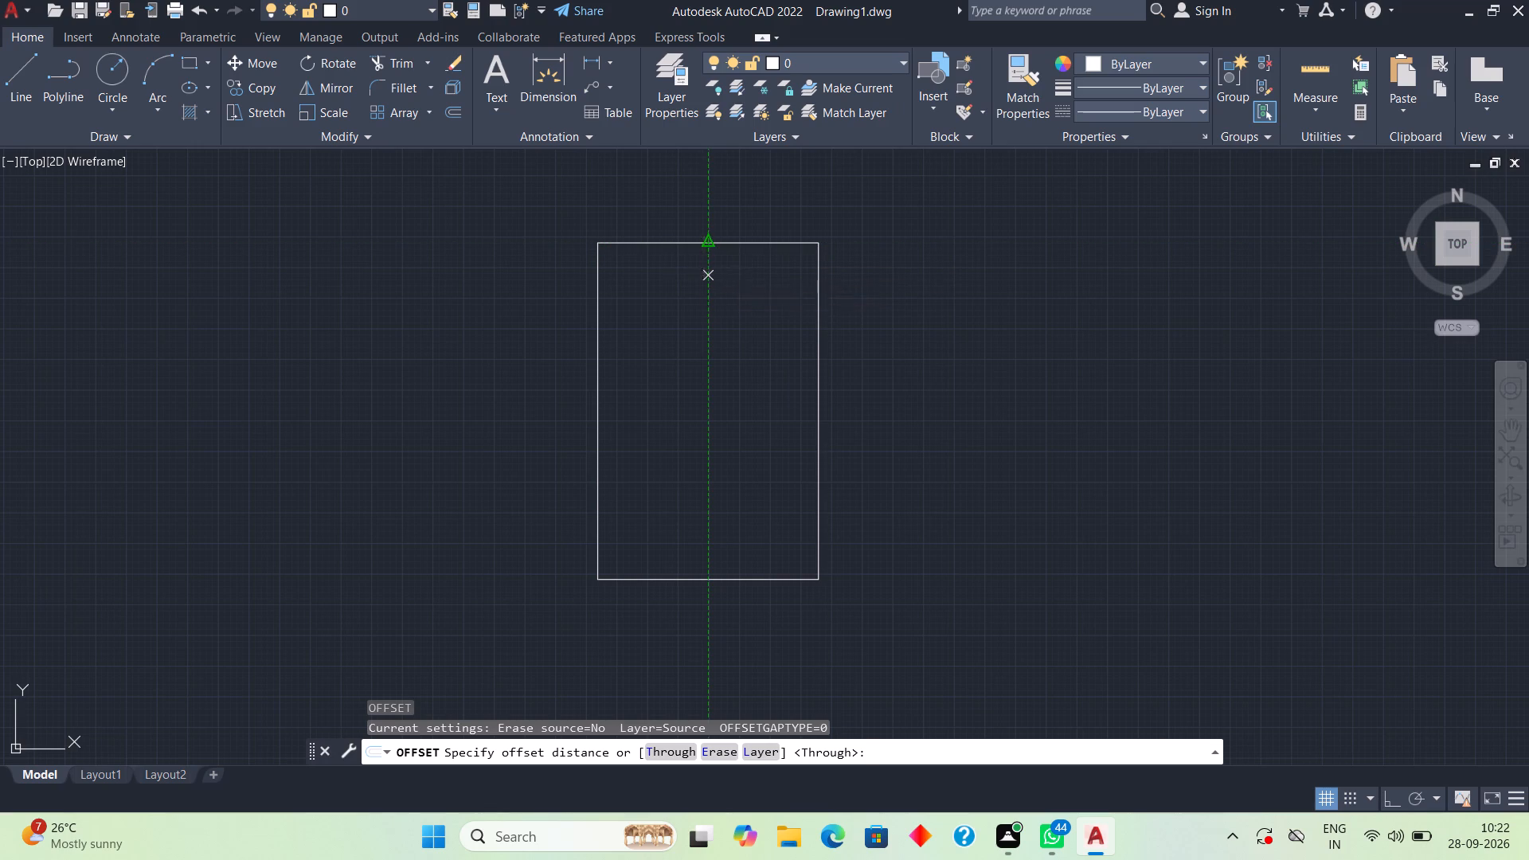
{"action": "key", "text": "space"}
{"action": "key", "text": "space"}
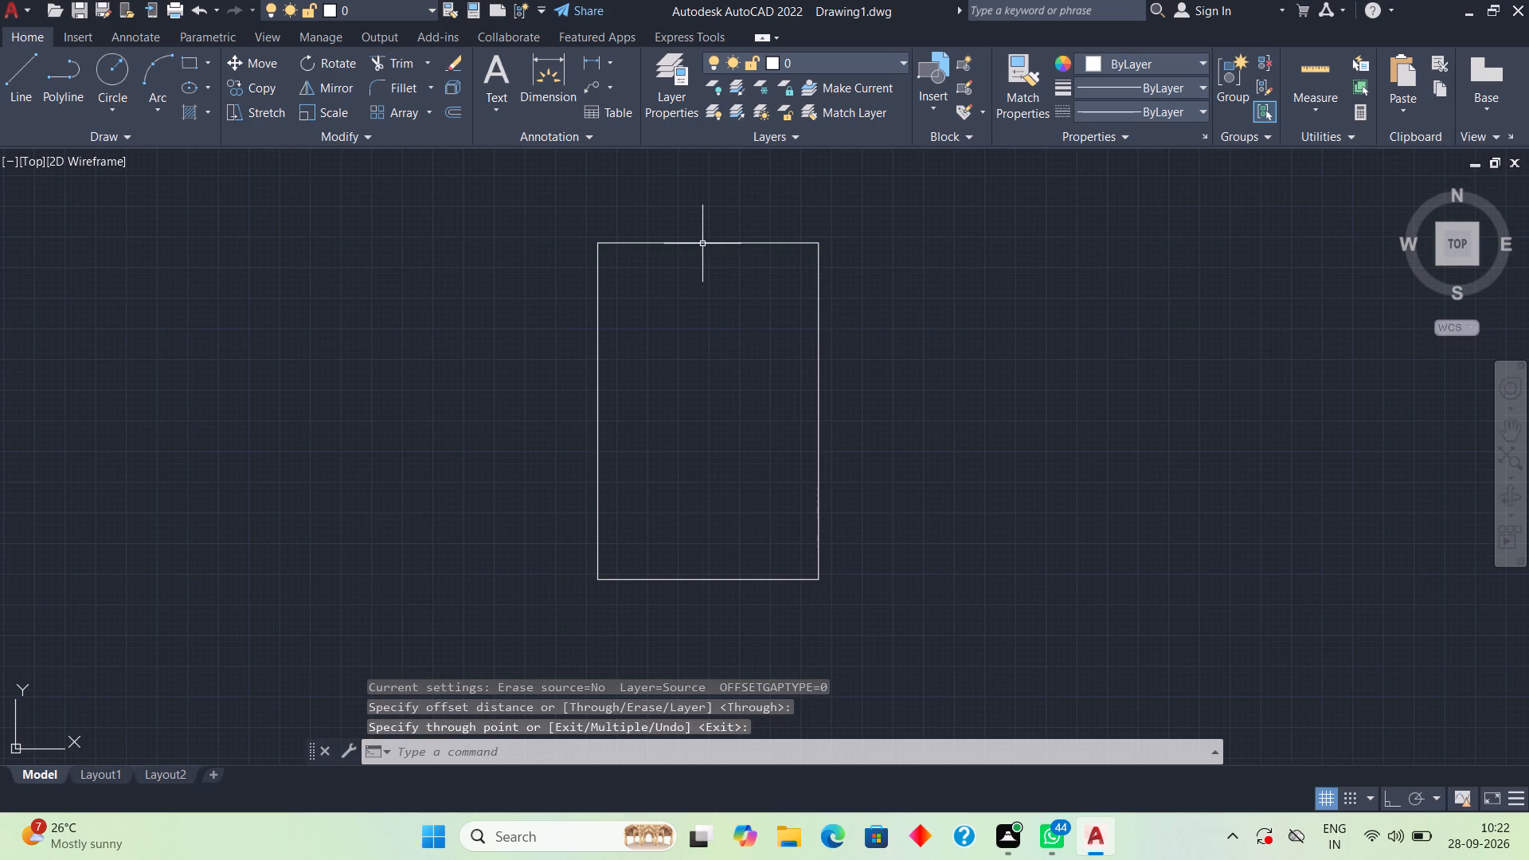
Offset the outline's upper horizontal line using the Through option.
{"action": "key", "text": "space"}
{"action": "left_click", "coordinate": [726, 243]}
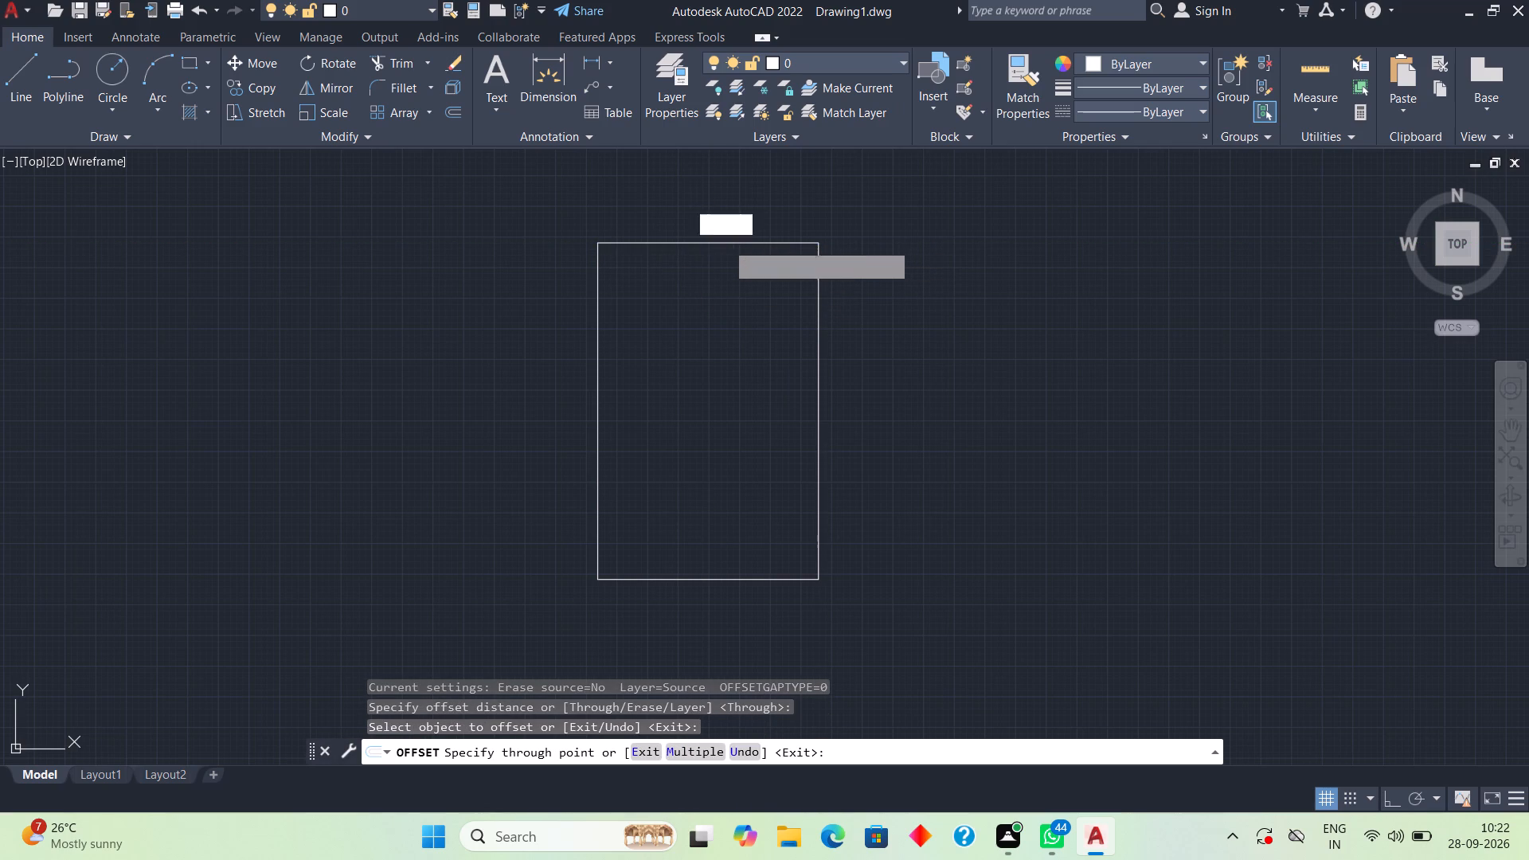
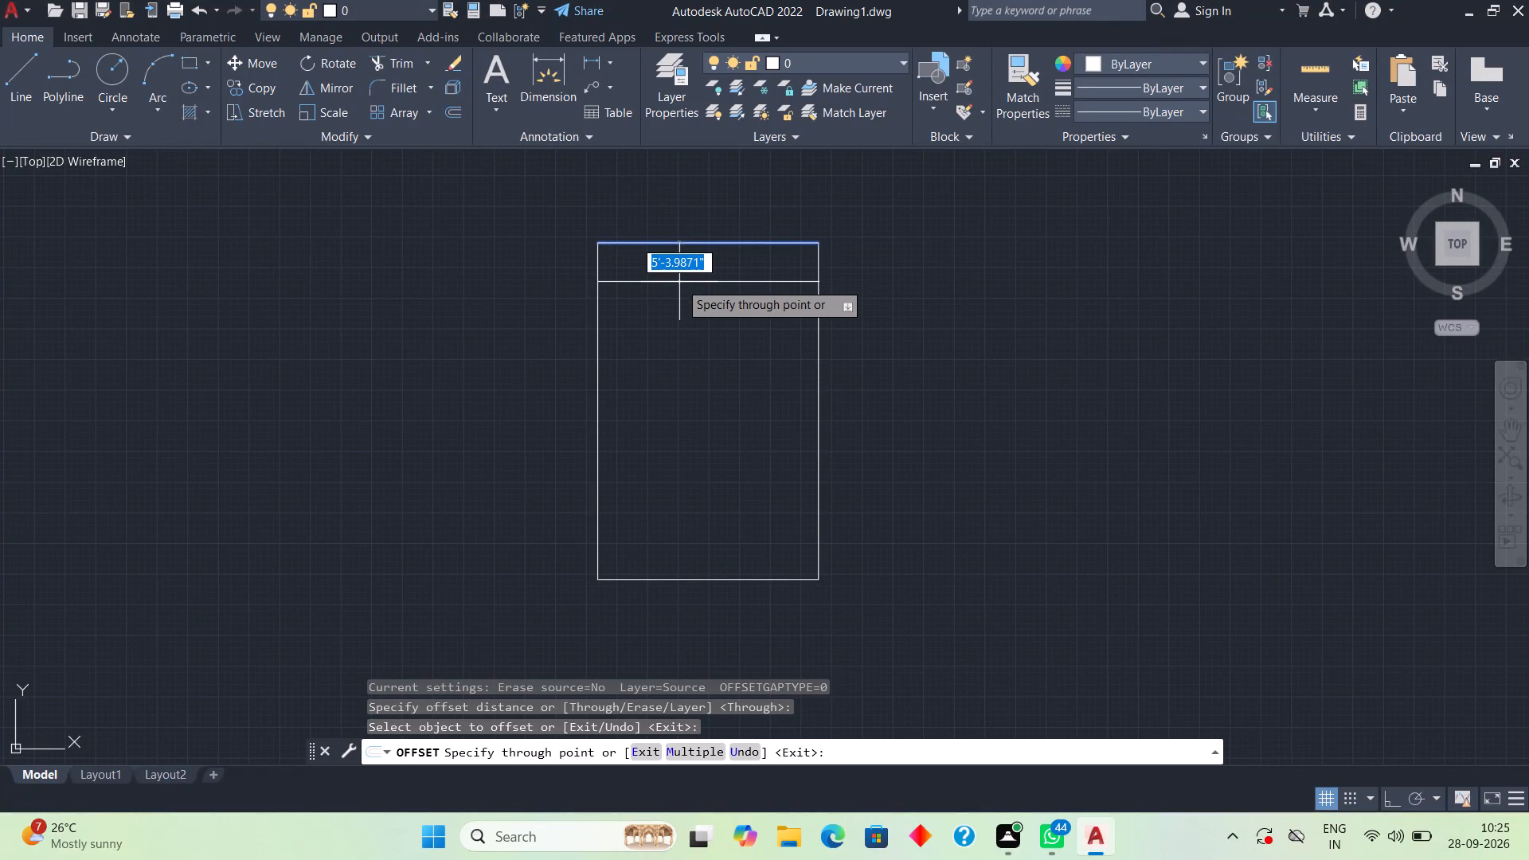
Place the offset copy of the outline's upper horizontal line 9" inside the outline.
{"action": "type", "text": "9\""}
{"action": "key", "text": "Return"}
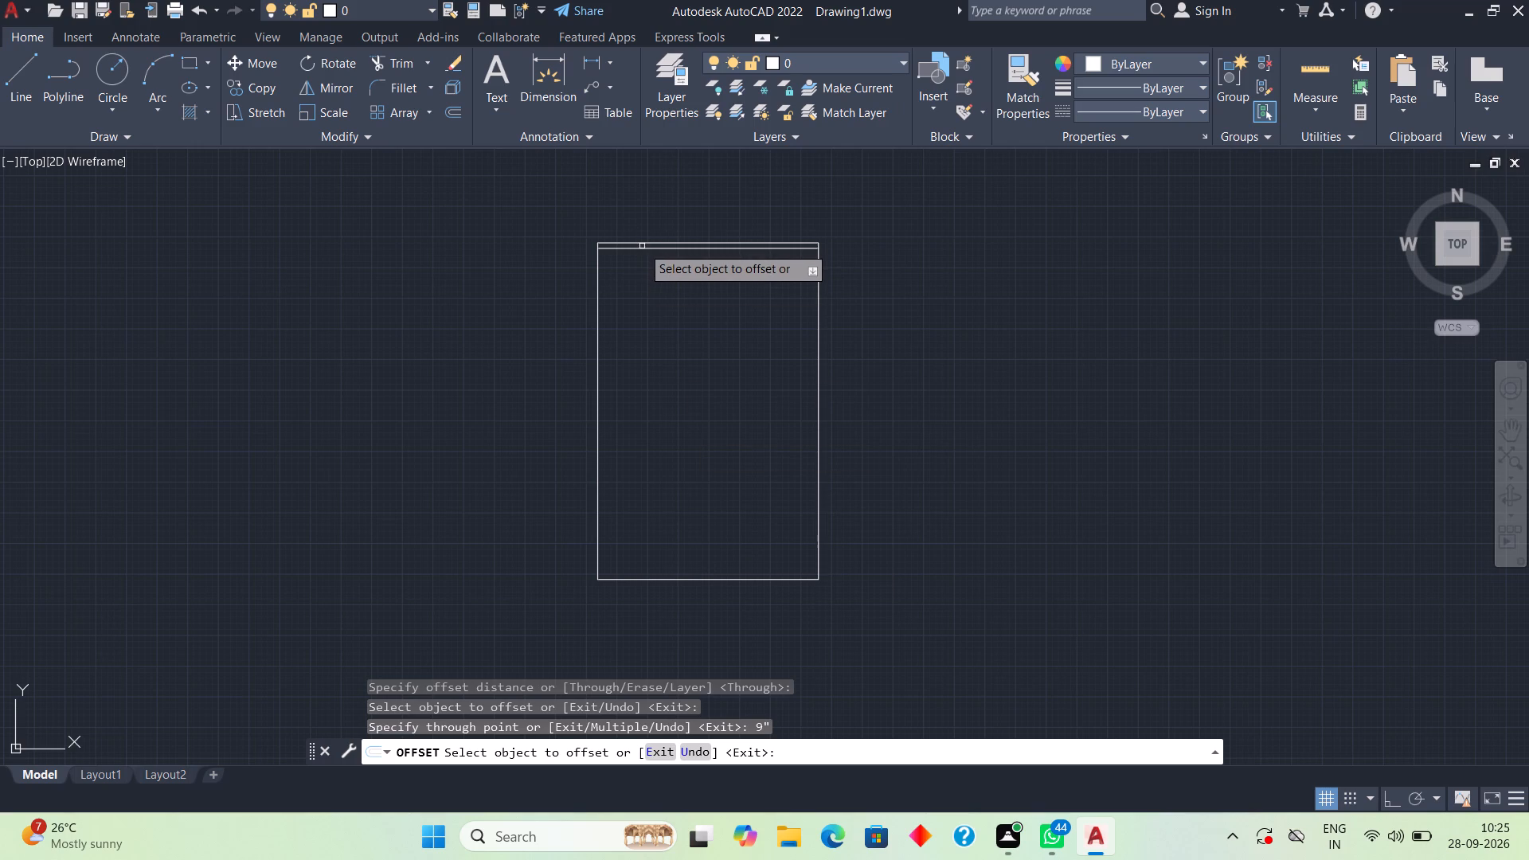
Offset the outline's left vertical line toward the inside of the outline.
{"action": "left_click", "coordinate": [596, 323]}
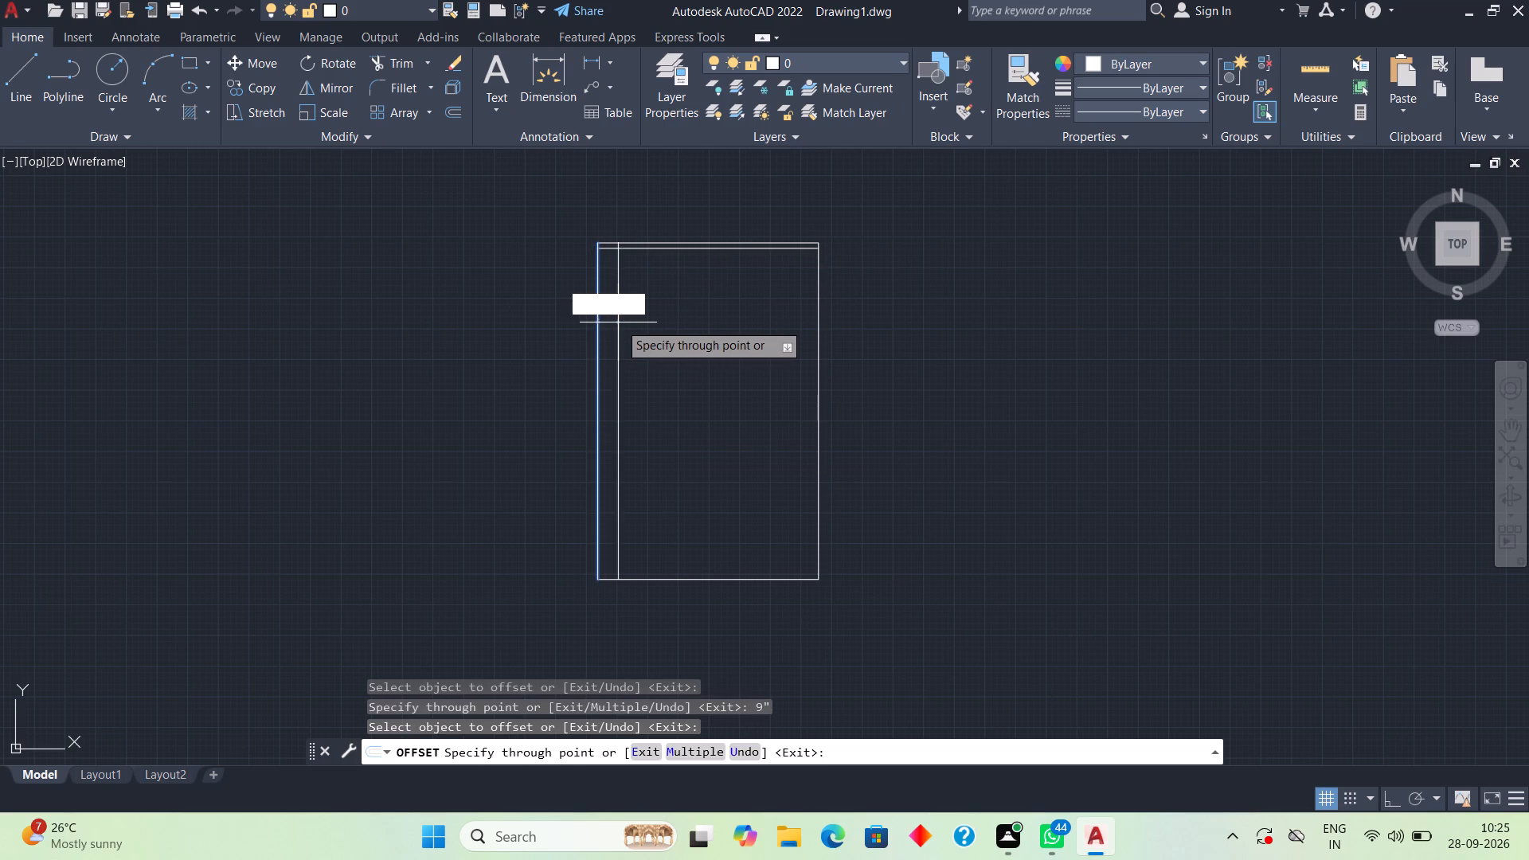
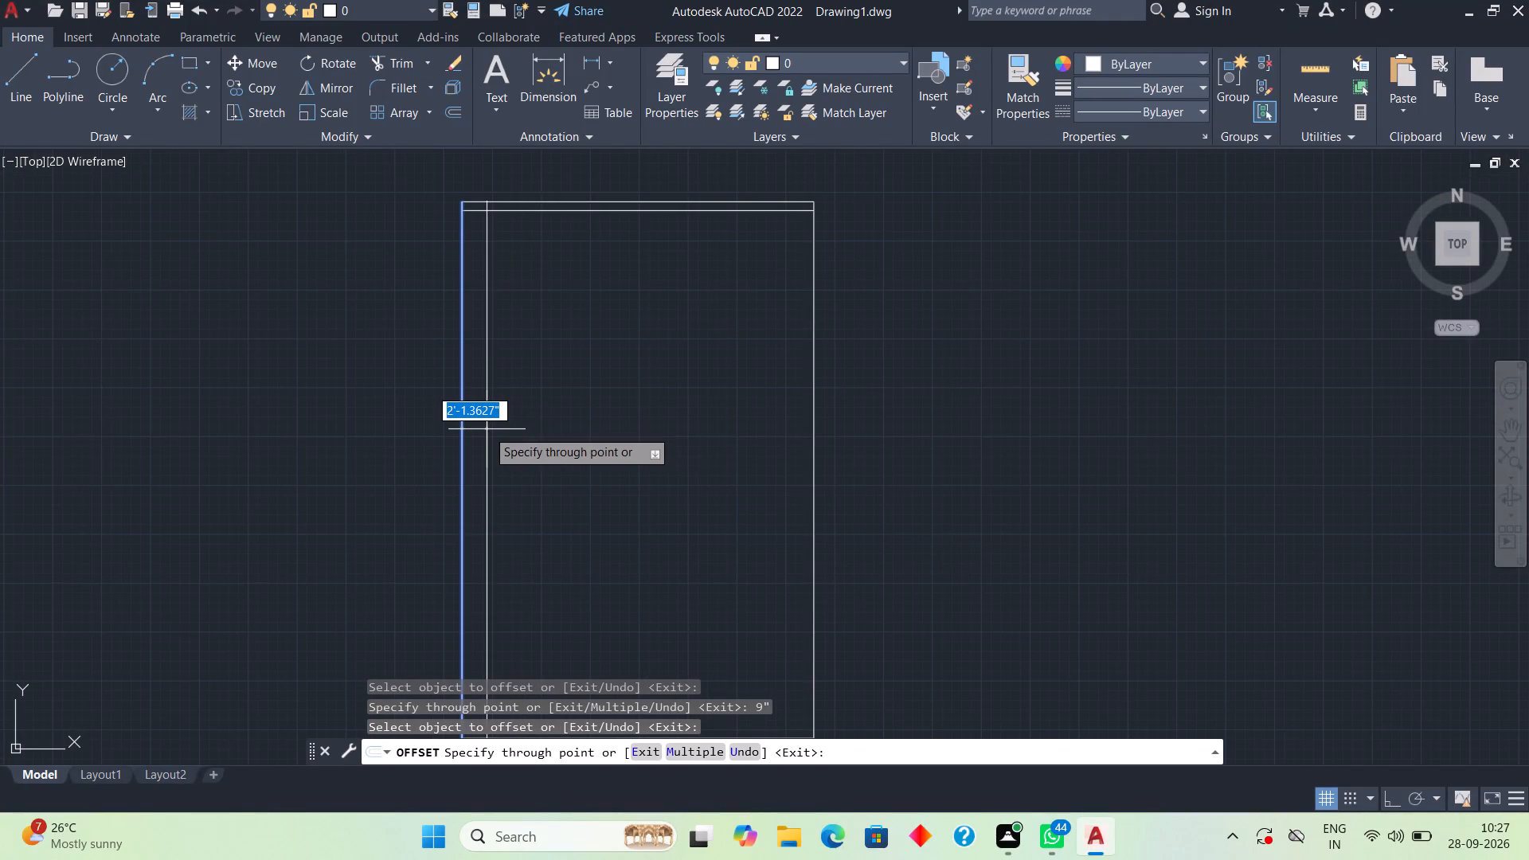
Place the offset copy of the outline's left vertical line 9" inside the outline.
{"action": "type", "text": "9\""}
{"action": "key", "text": "Return"}
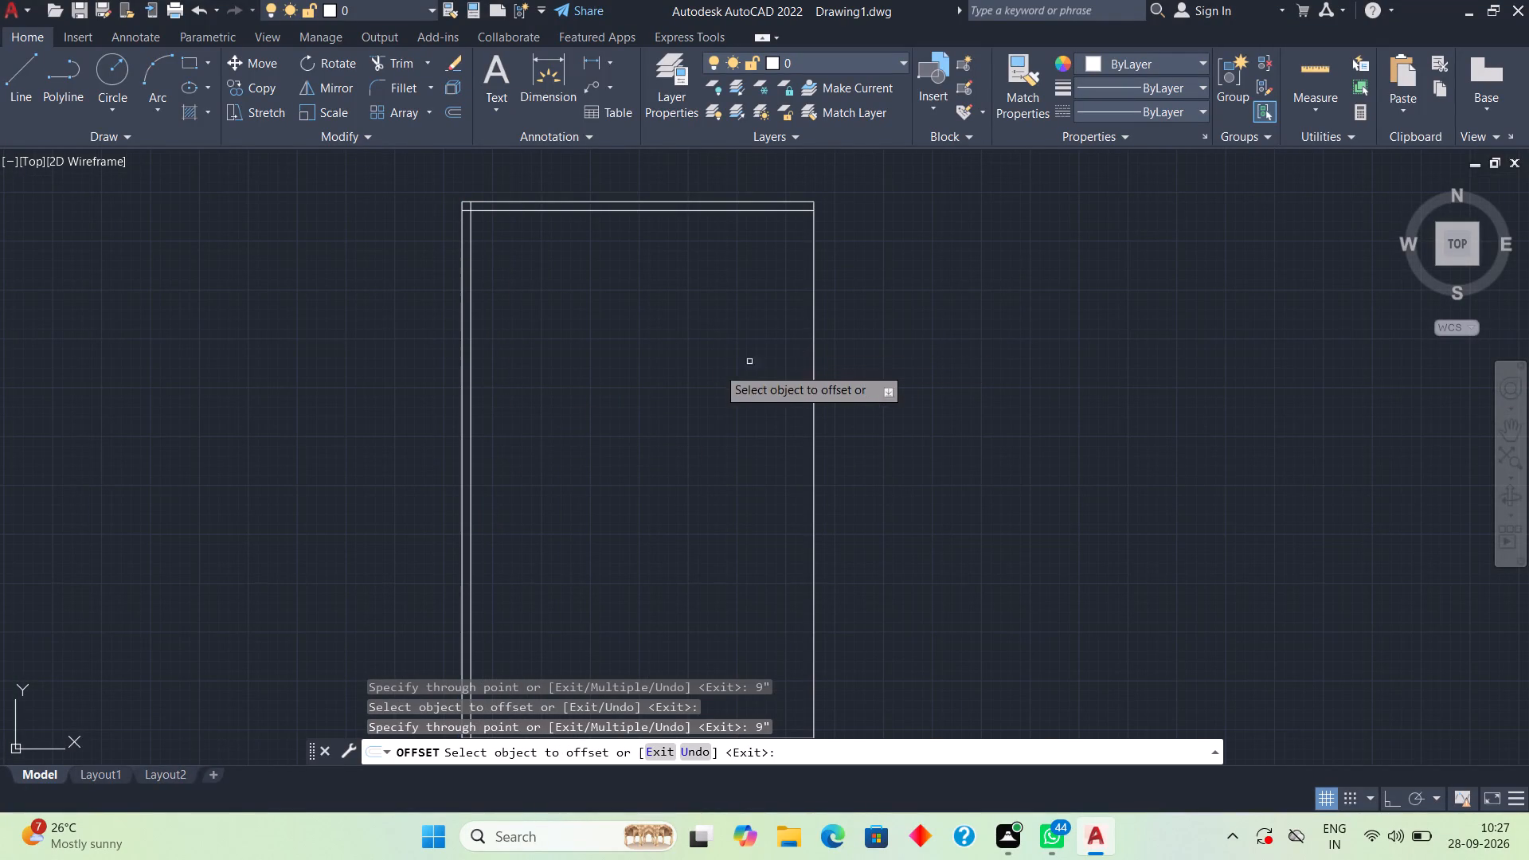
Form a vertical partition wall by offsetting the left wall's inner line 17' inward and that copy a further 9" rightward.
{"action": "left_click", "coordinate": [470, 333]}
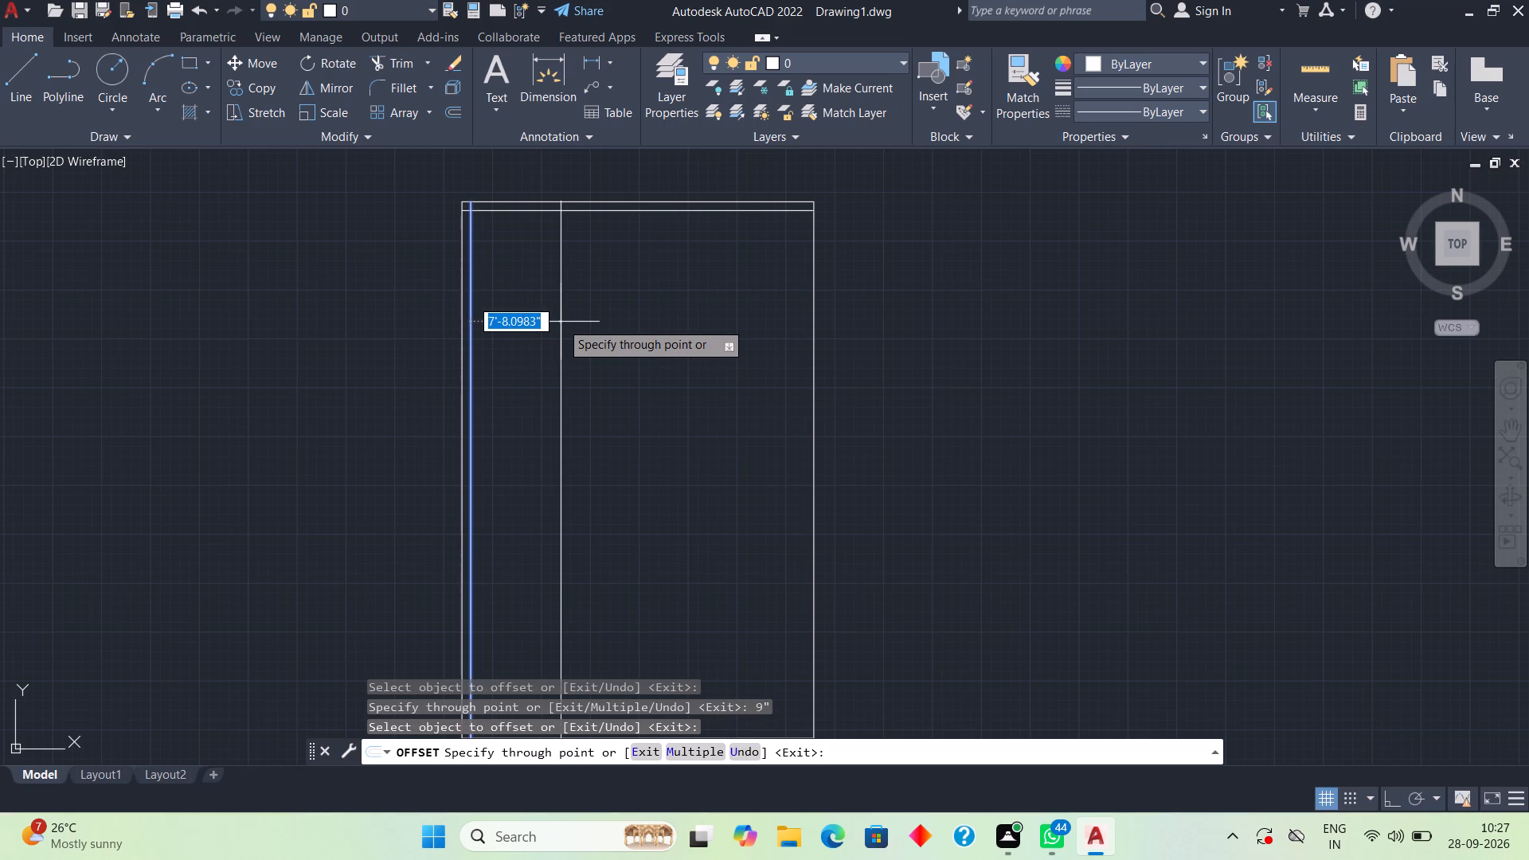
{"action": "type", "text": "17'"}
{"action": "key", "text": "Return"}
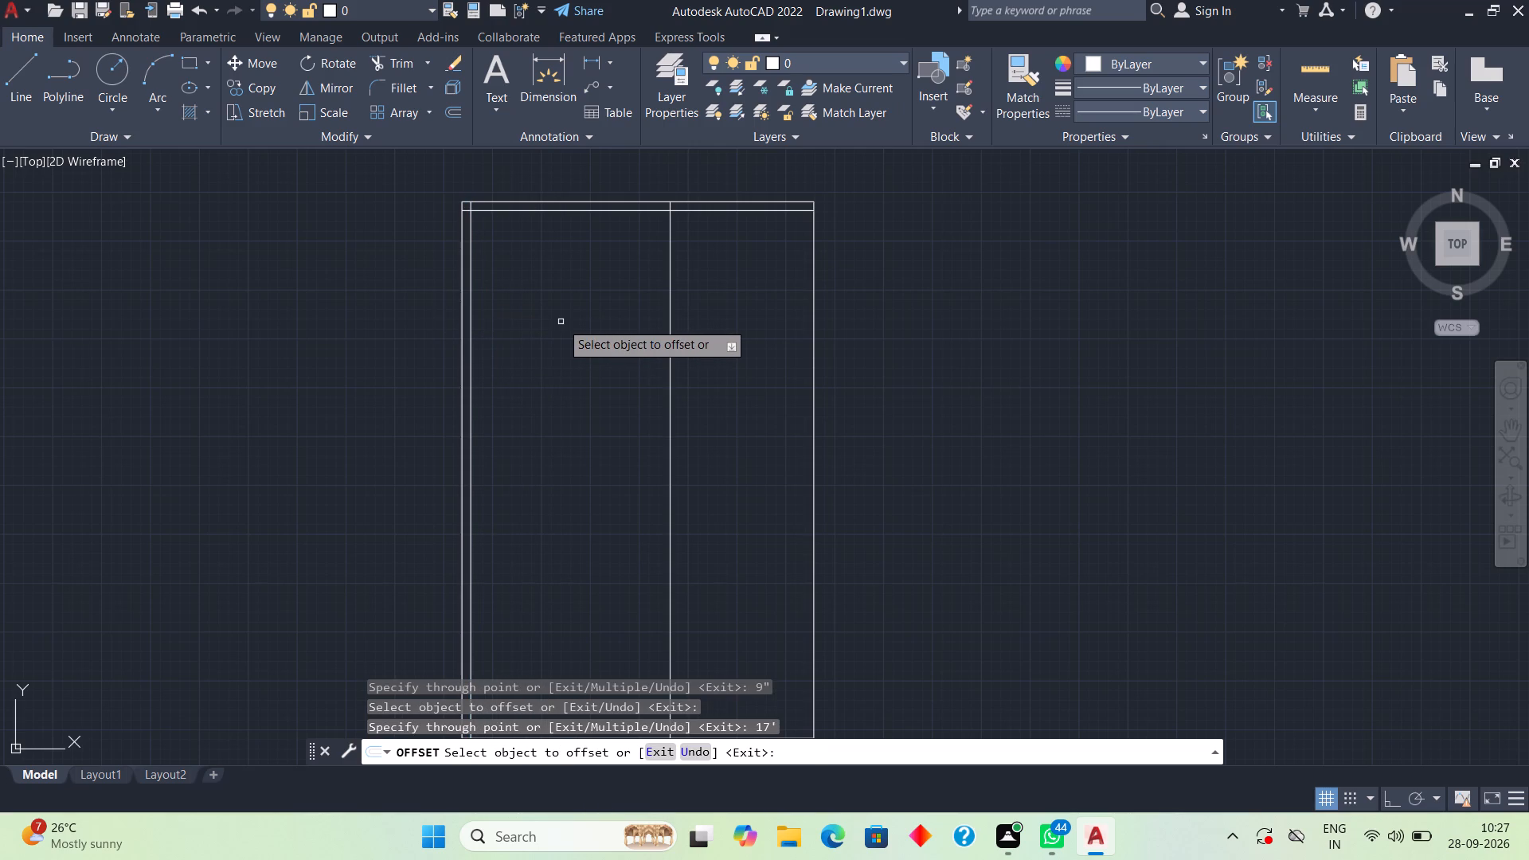
{"action": "left_click", "coordinate": [669, 285]}
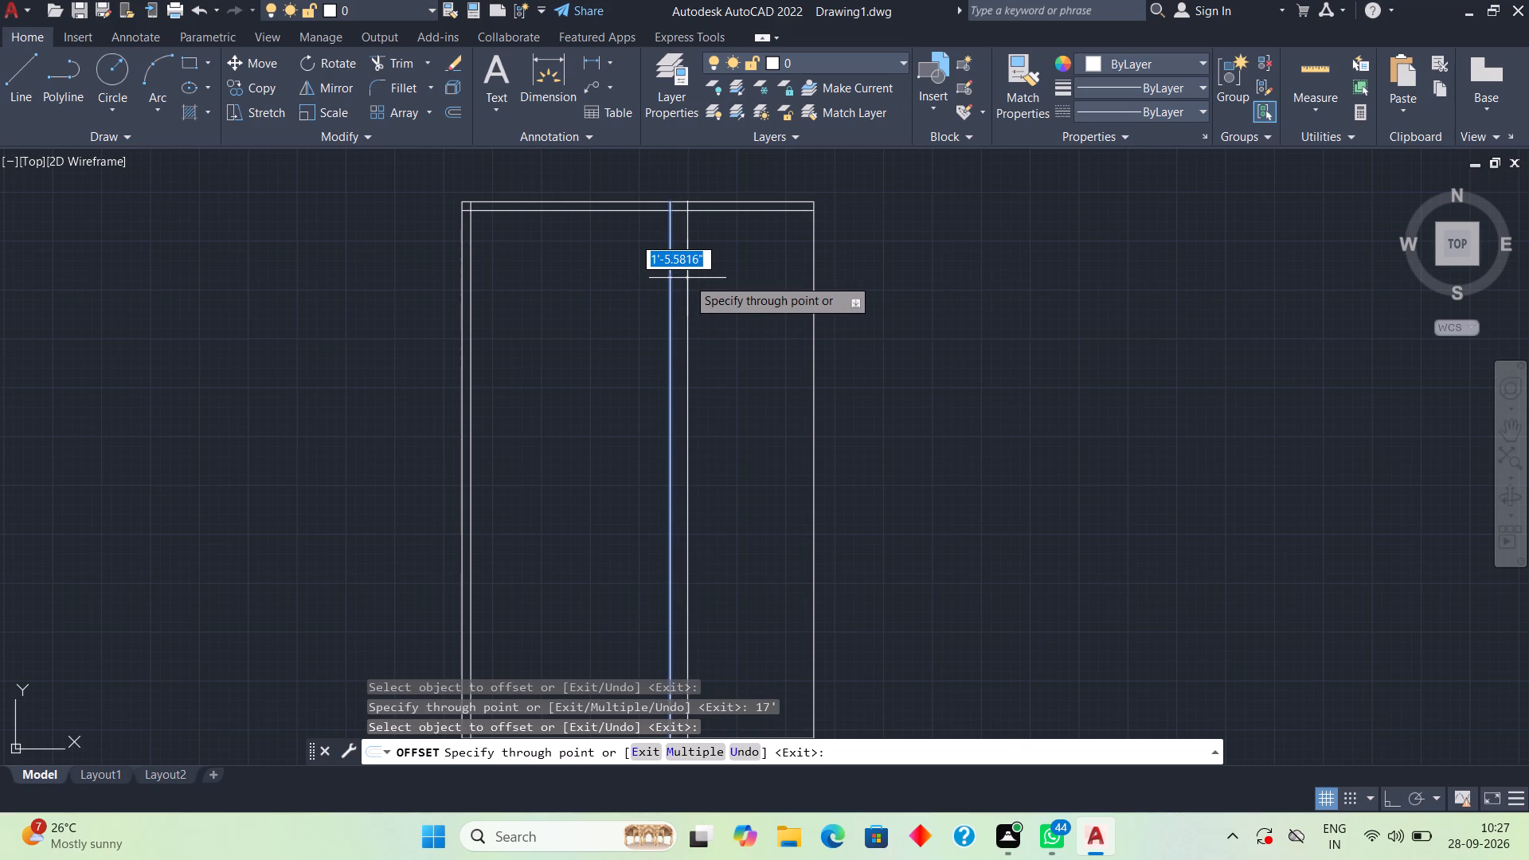
{"action": "type", "text": "9\""}
{"action": "key", "text": "Return"}
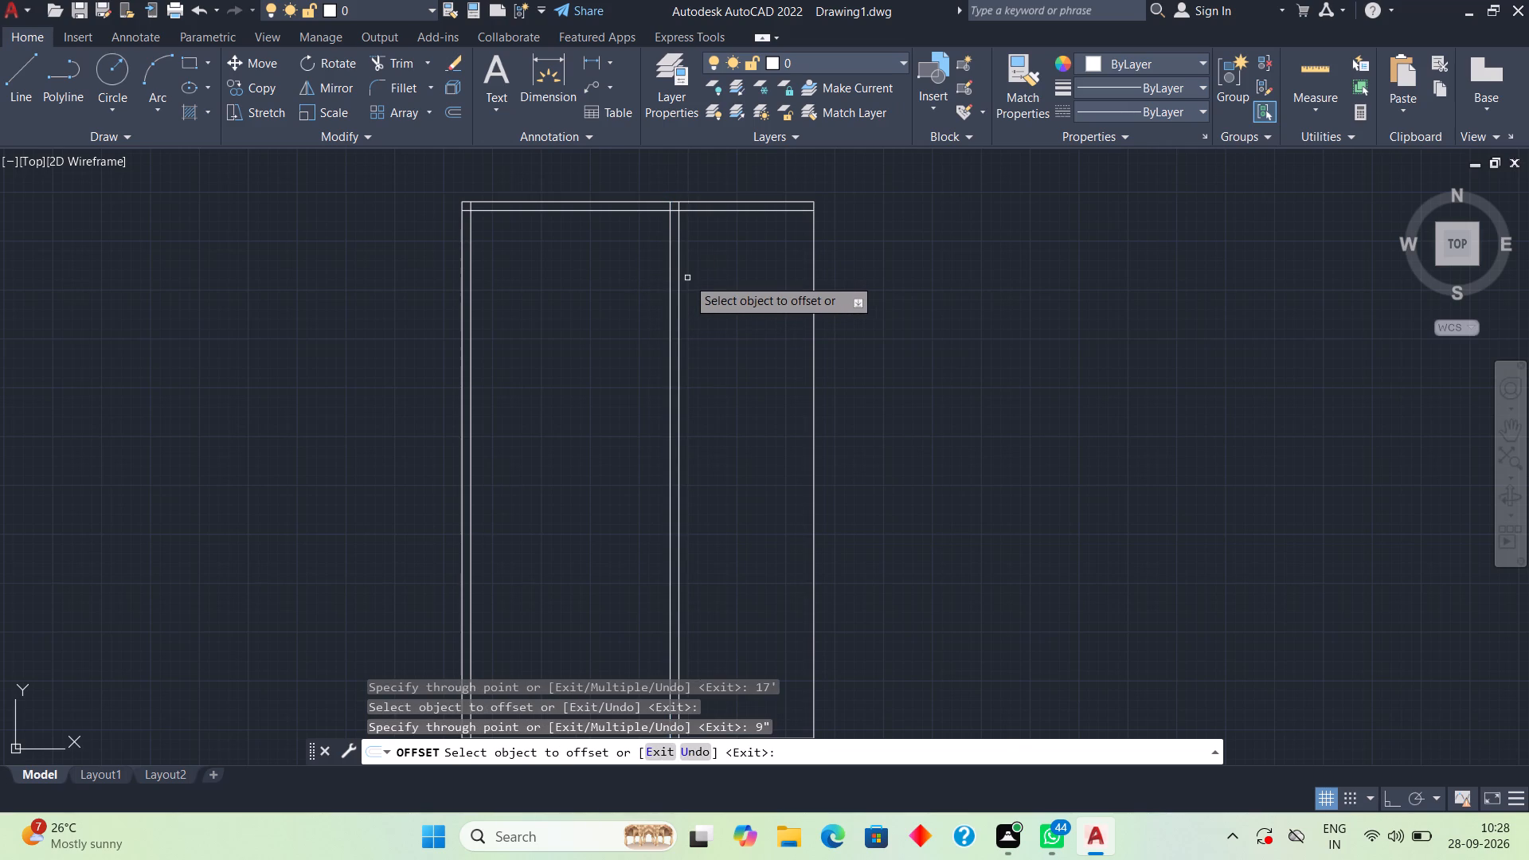
Offset the partition wall's right line 10'9" toward the outline's right edge.
{"action": "left_click", "coordinate": [681, 330]}
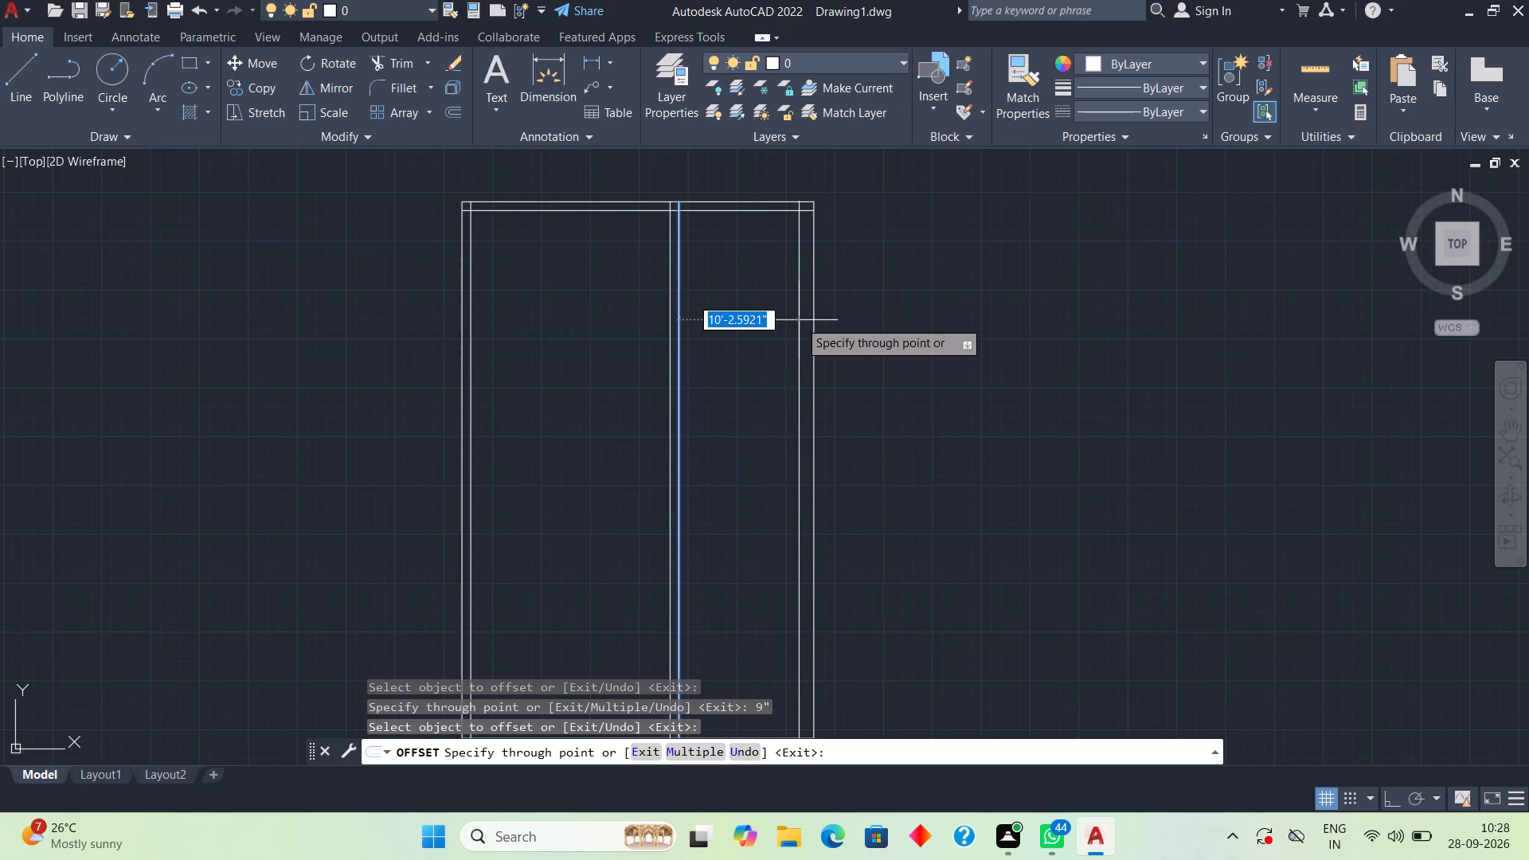
{"action": "type", "text": "10'"}
{"action": "type", "text": "9\""}
{"action": "key", "text": "Return"}
Check the right wall's thickness with a trial dimension between its inner and outer lines at the upper corner, without placing it.
{"action": "scroll", "coordinate": [799, 320], "scroll_direction": "up", "scroll_amount": 4}
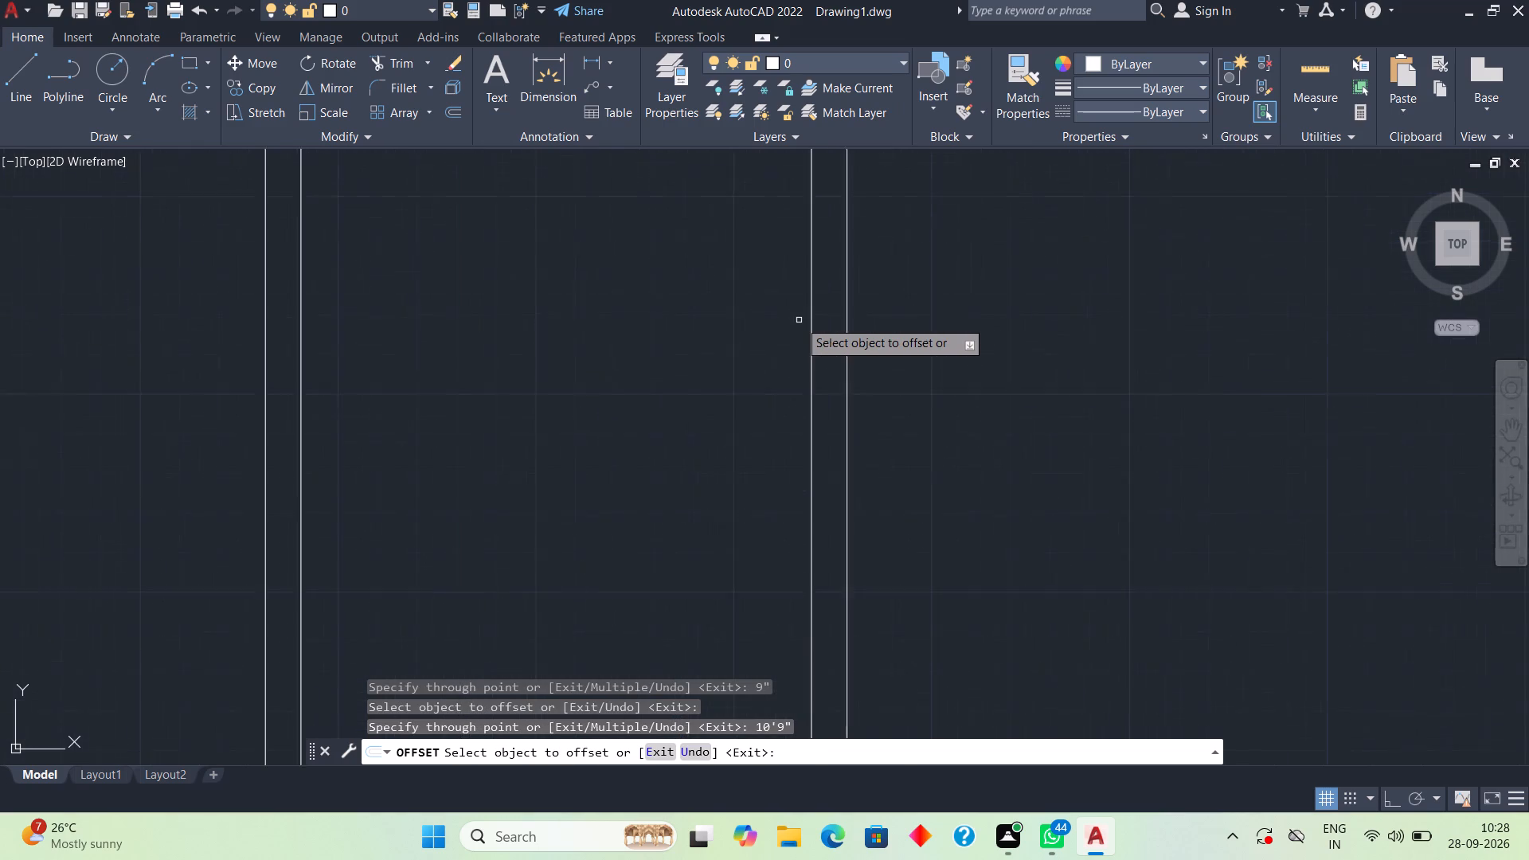
{"action": "scroll", "coordinate": [799, 320], "scroll_direction": "up", "scroll_amount": 4}
{"action": "scroll", "coordinate": [808, 319], "scroll_direction": "down", "scroll_amount": 3}
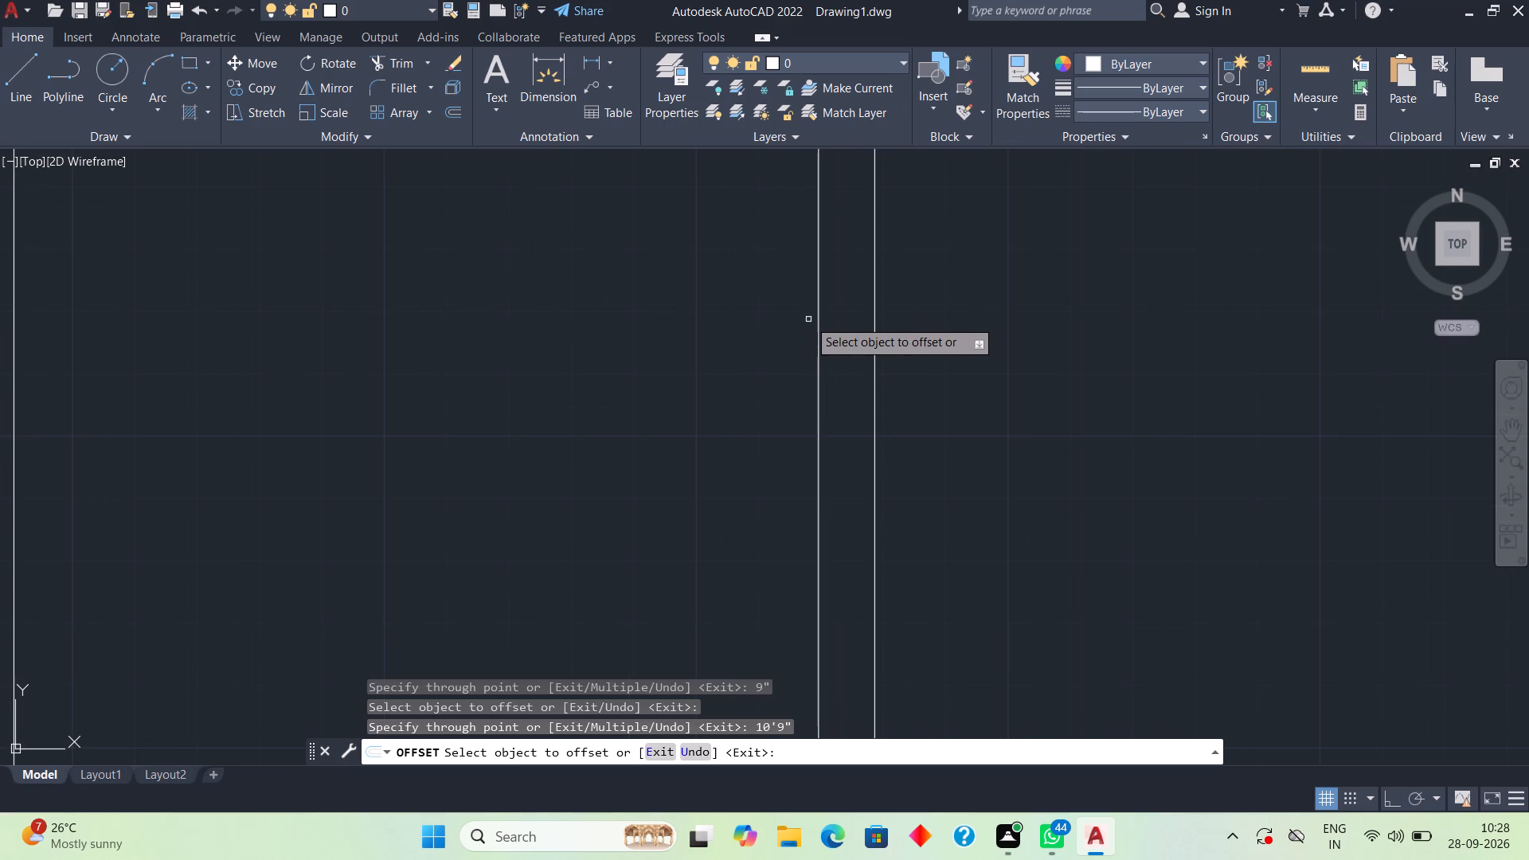
{"action": "left_click", "coordinate": [552, 92]}
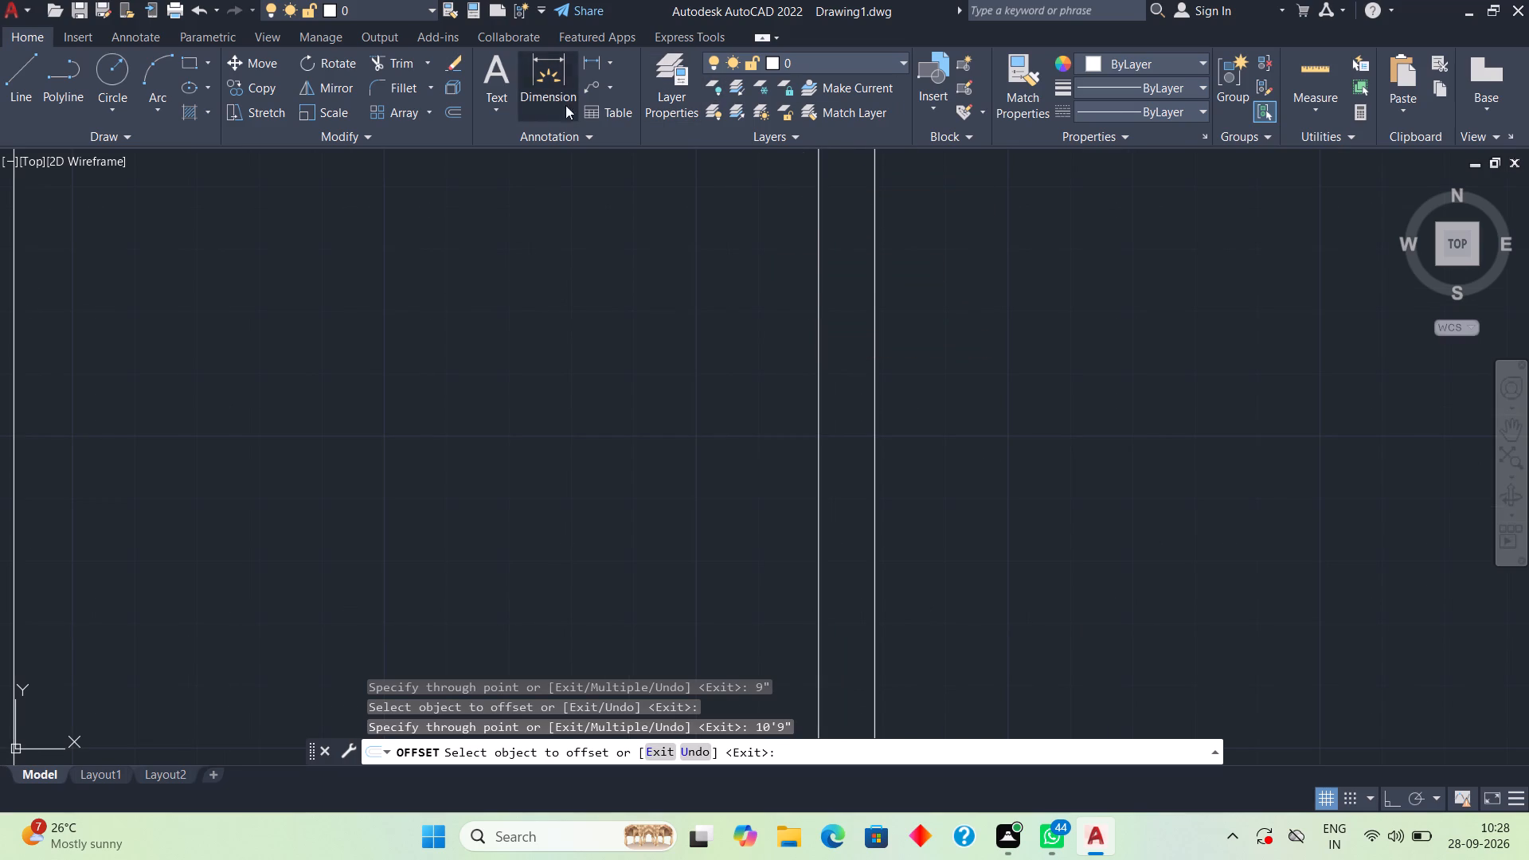
{"action": "scroll", "coordinate": [878, 367], "scroll_direction": "down", "scroll_amount": 6}
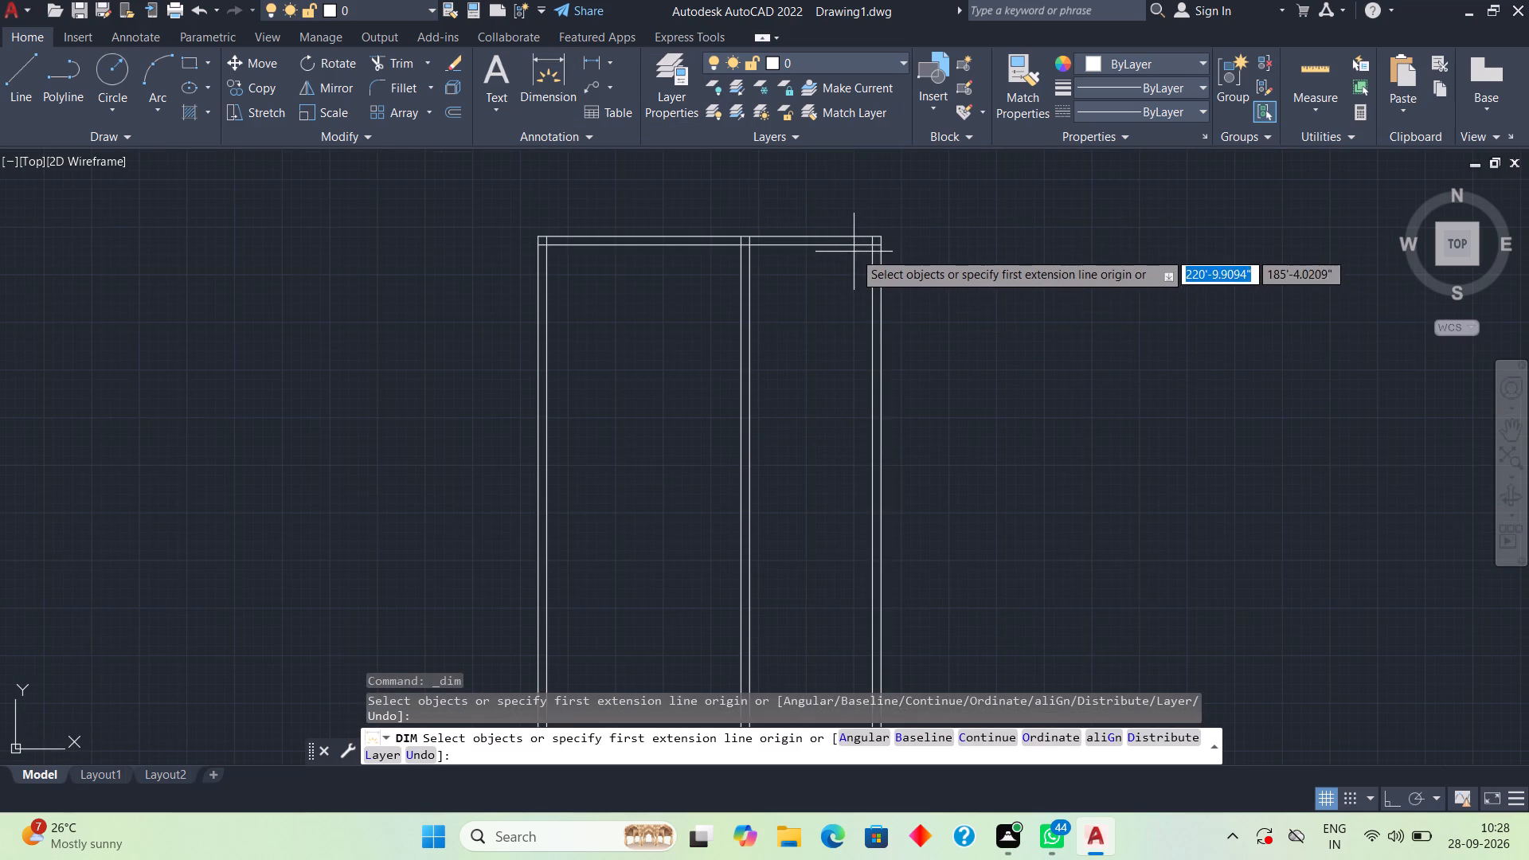
{"action": "scroll", "coordinate": [856, 251], "scroll_direction": "up", "scroll_amount": 7}
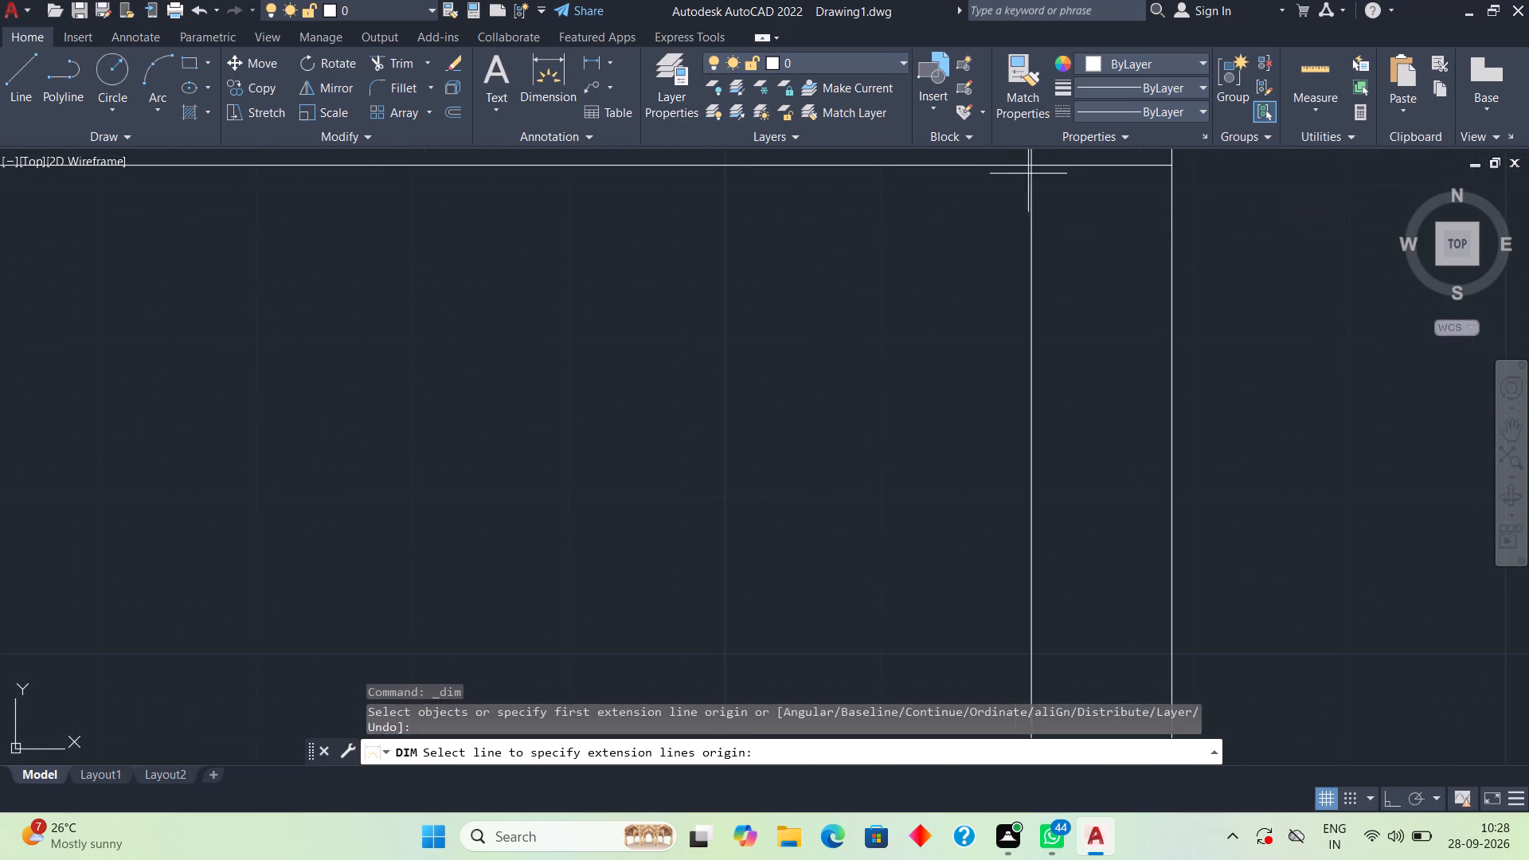
{"action": "left_click", "coordinate": [557, 76]}
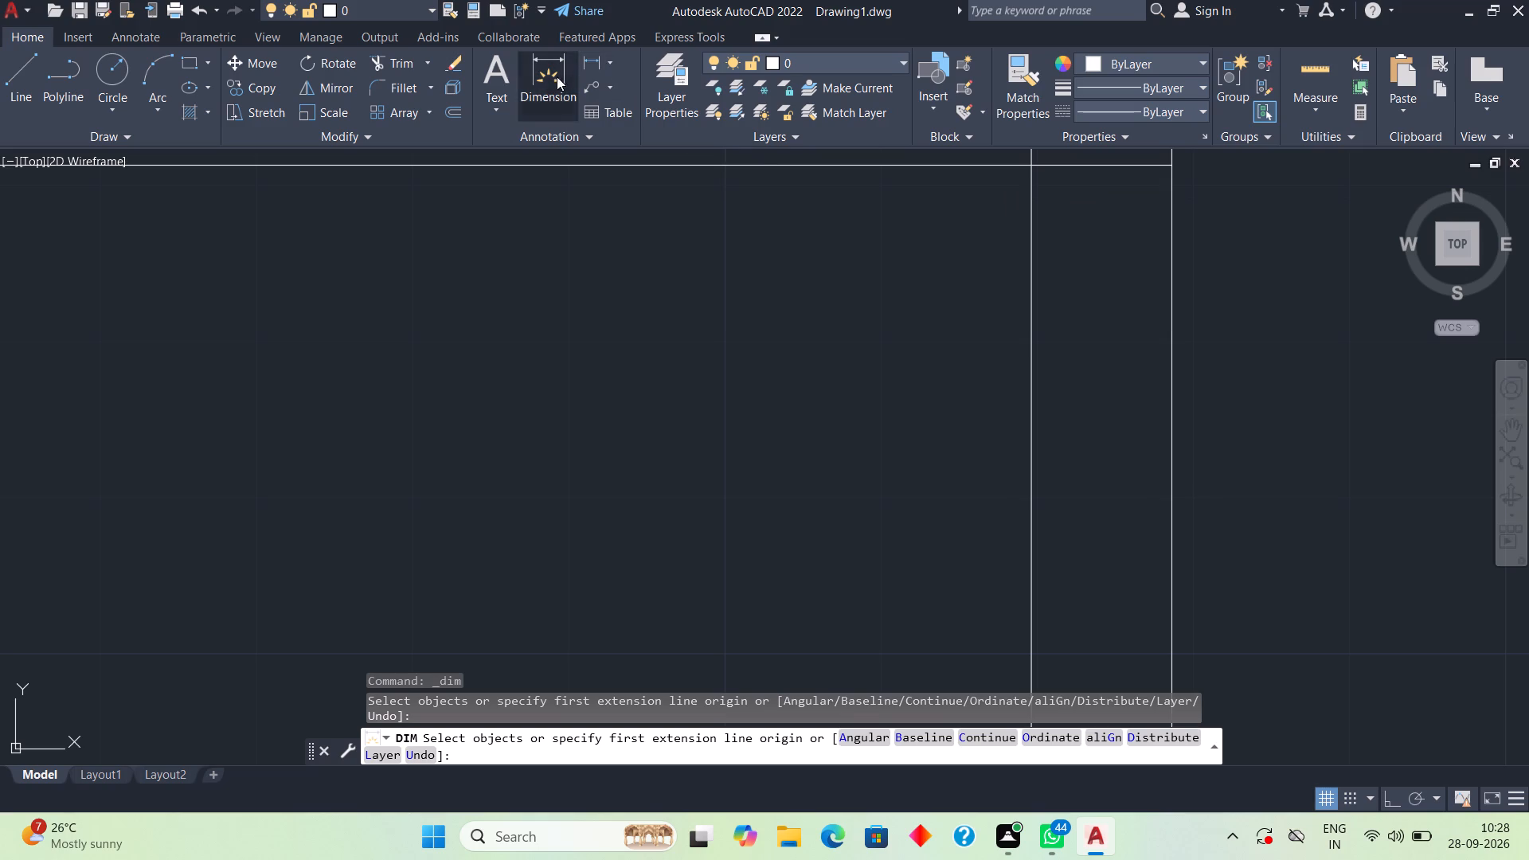
{"action": "scroll", "coordinate": [724, 575], "scroll_direction": "down", "scroll_amount": 4}
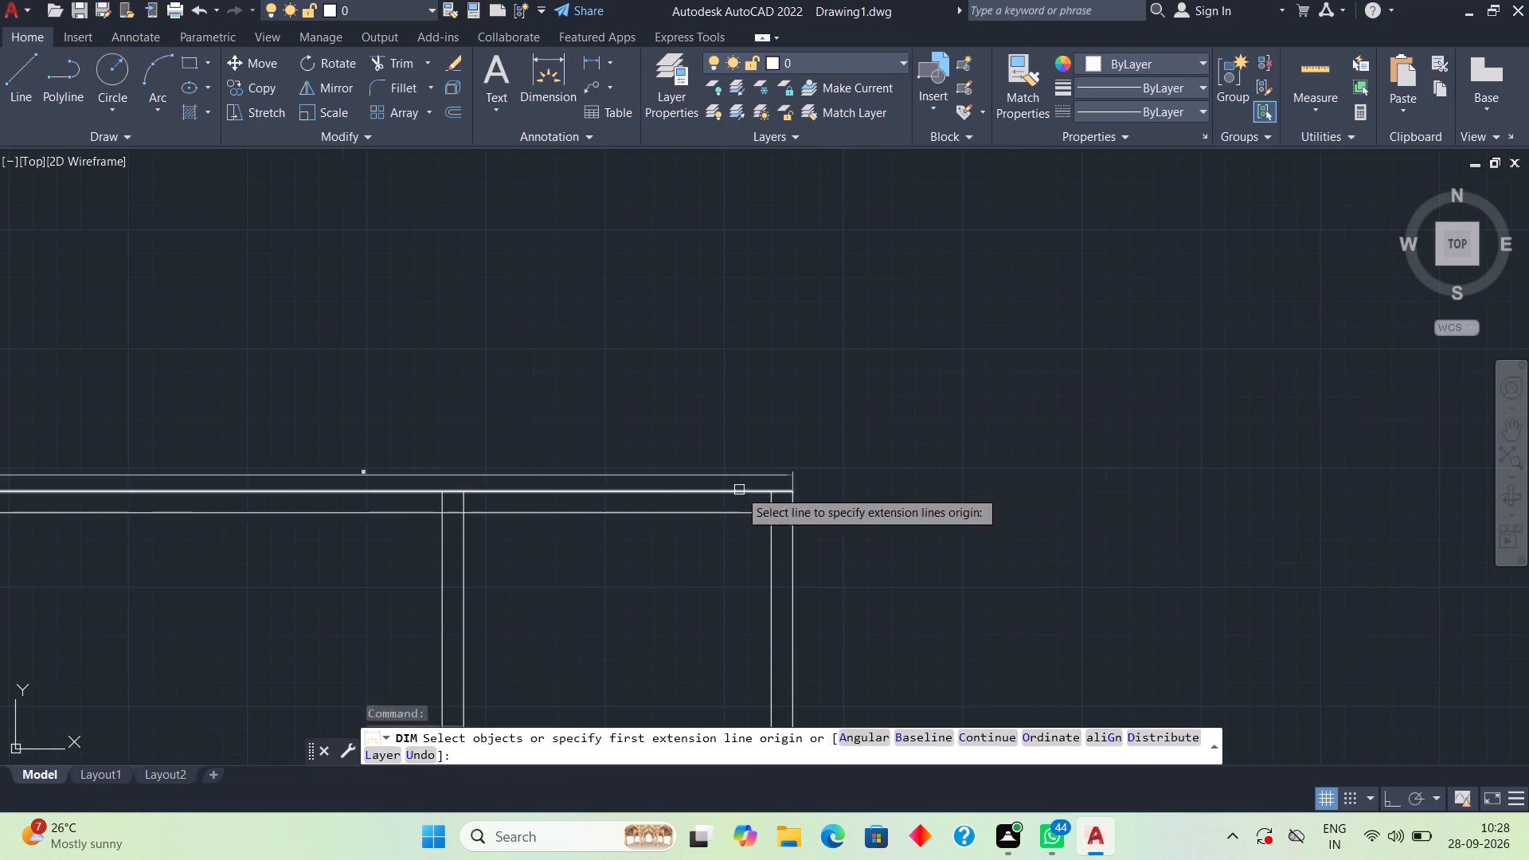
{"action": "scroll", "coordinate": [739, 490], "scroll_direction": "up", "scroll_amount": 2}
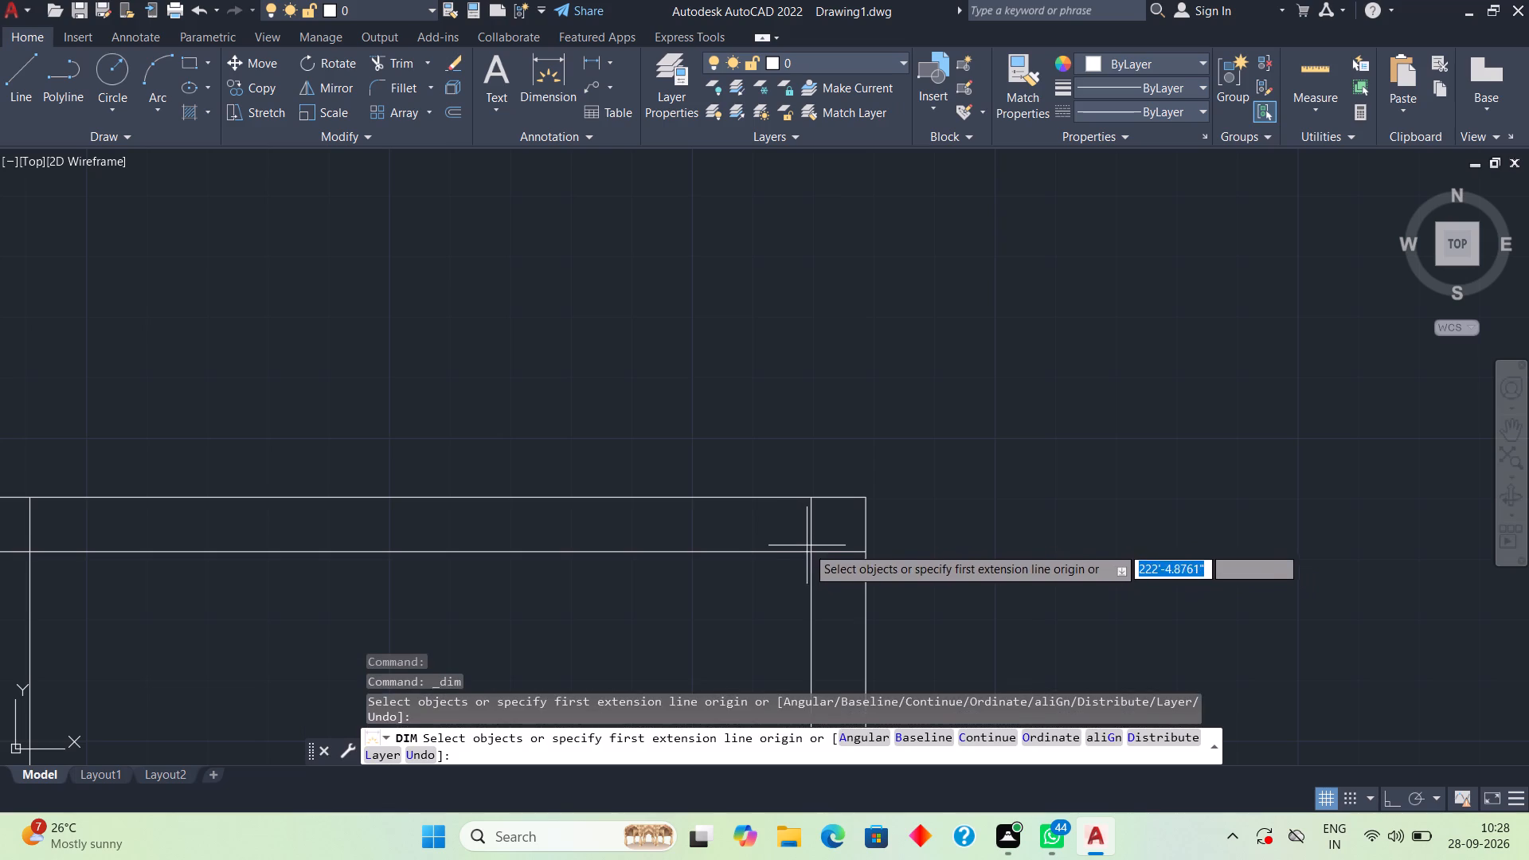
{"action": "left_click", "coordinate": [811, 551]}
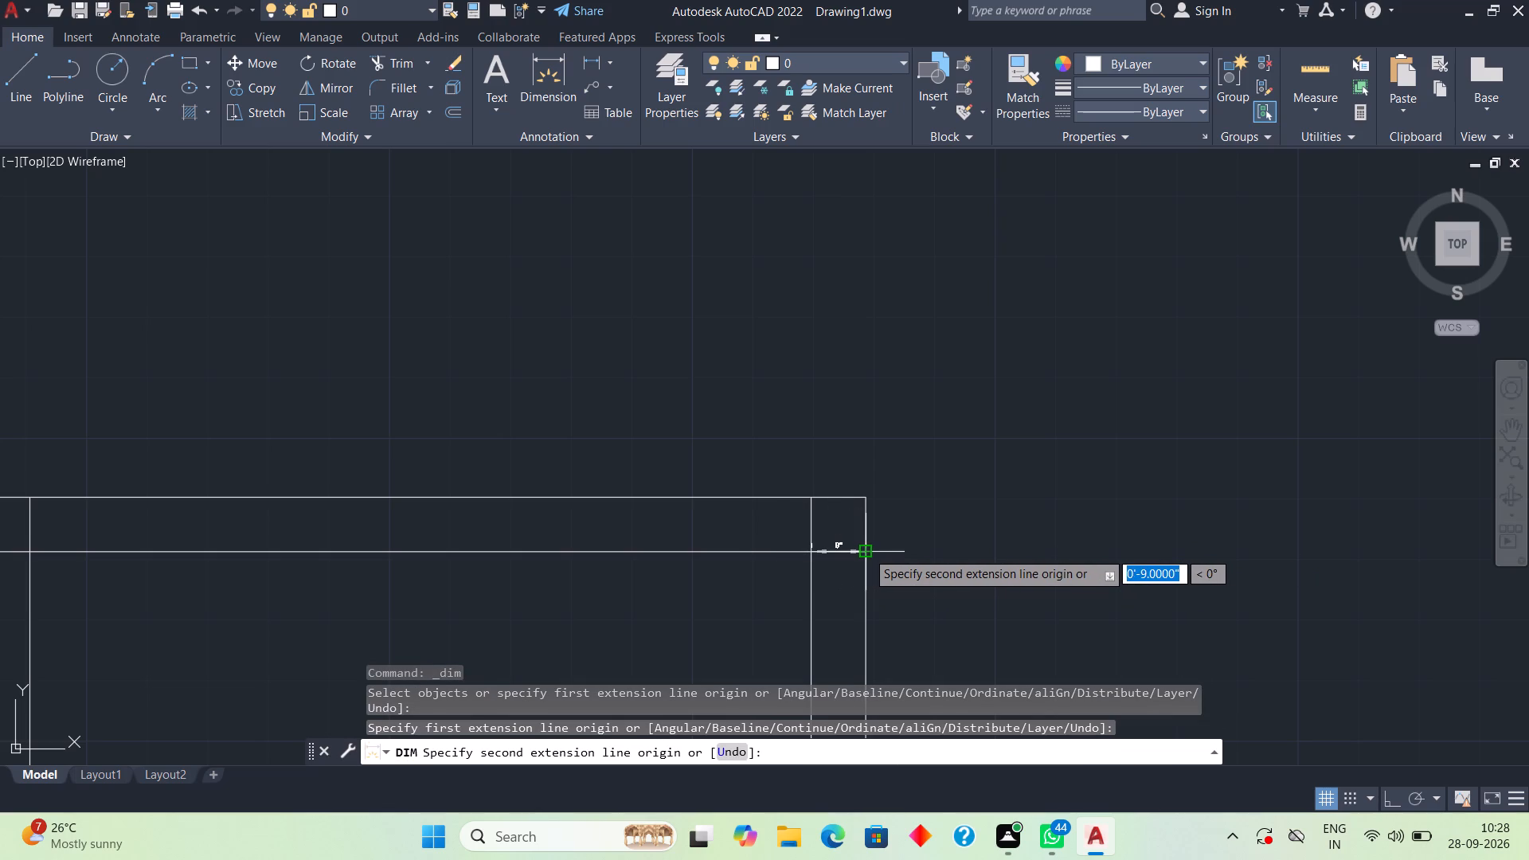
{"action": "scroll", "coordinate": [866, 548], "scroll_direction": "up", "scroll_amount": 3}
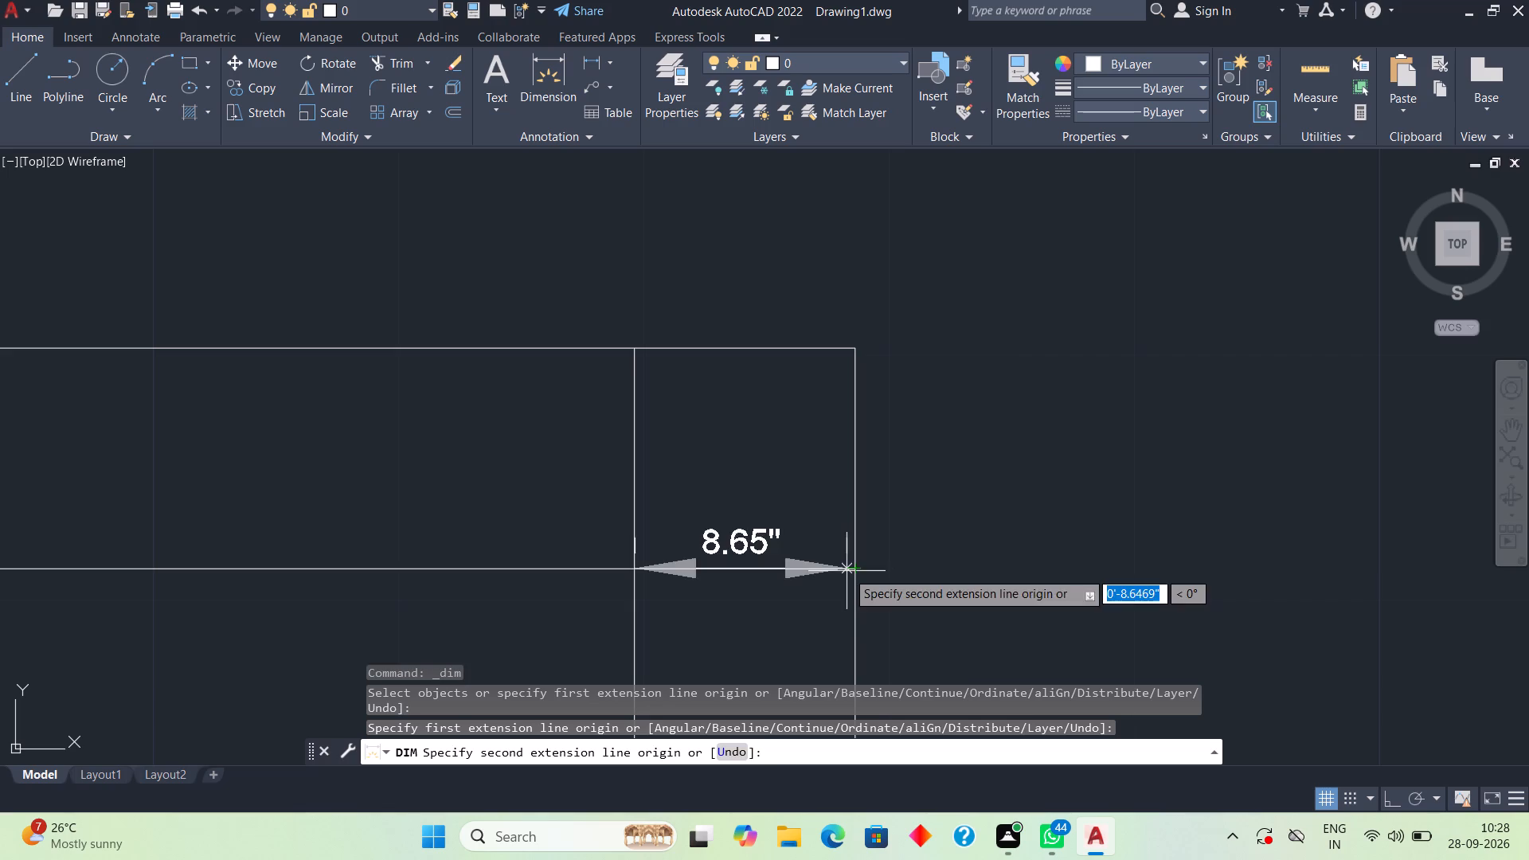
{"action": "key", "text": "space"}
Offset the upper wall's inner horizontal line 16' downward.
{"action": "scroll", "coordinate": [862, 566], "scroll_direction": "down", "scroll_amount": 6}
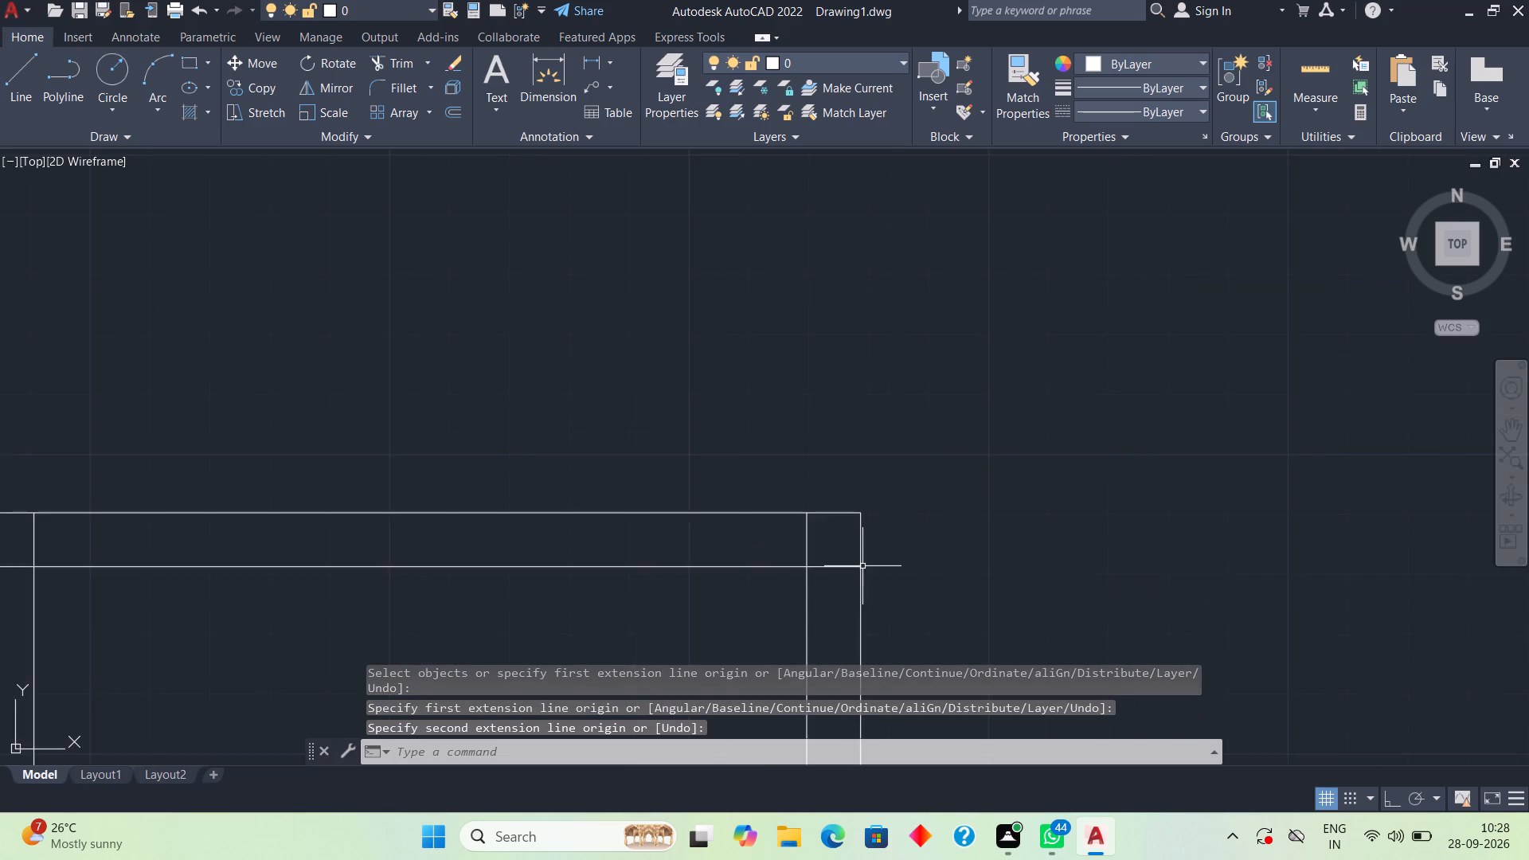
{"action": "scroll", "coordinate": [851, 554], "scroll_direction": "down", "scroll_amount": 8}
{"action": "middle_click_drag", "start_coordinate": [802, 620], "coordinate": [796, 557]}
{"action": "scroll", "coordinate": [797, 548], "scroll_direction": "up", "scroll_amount": 5}
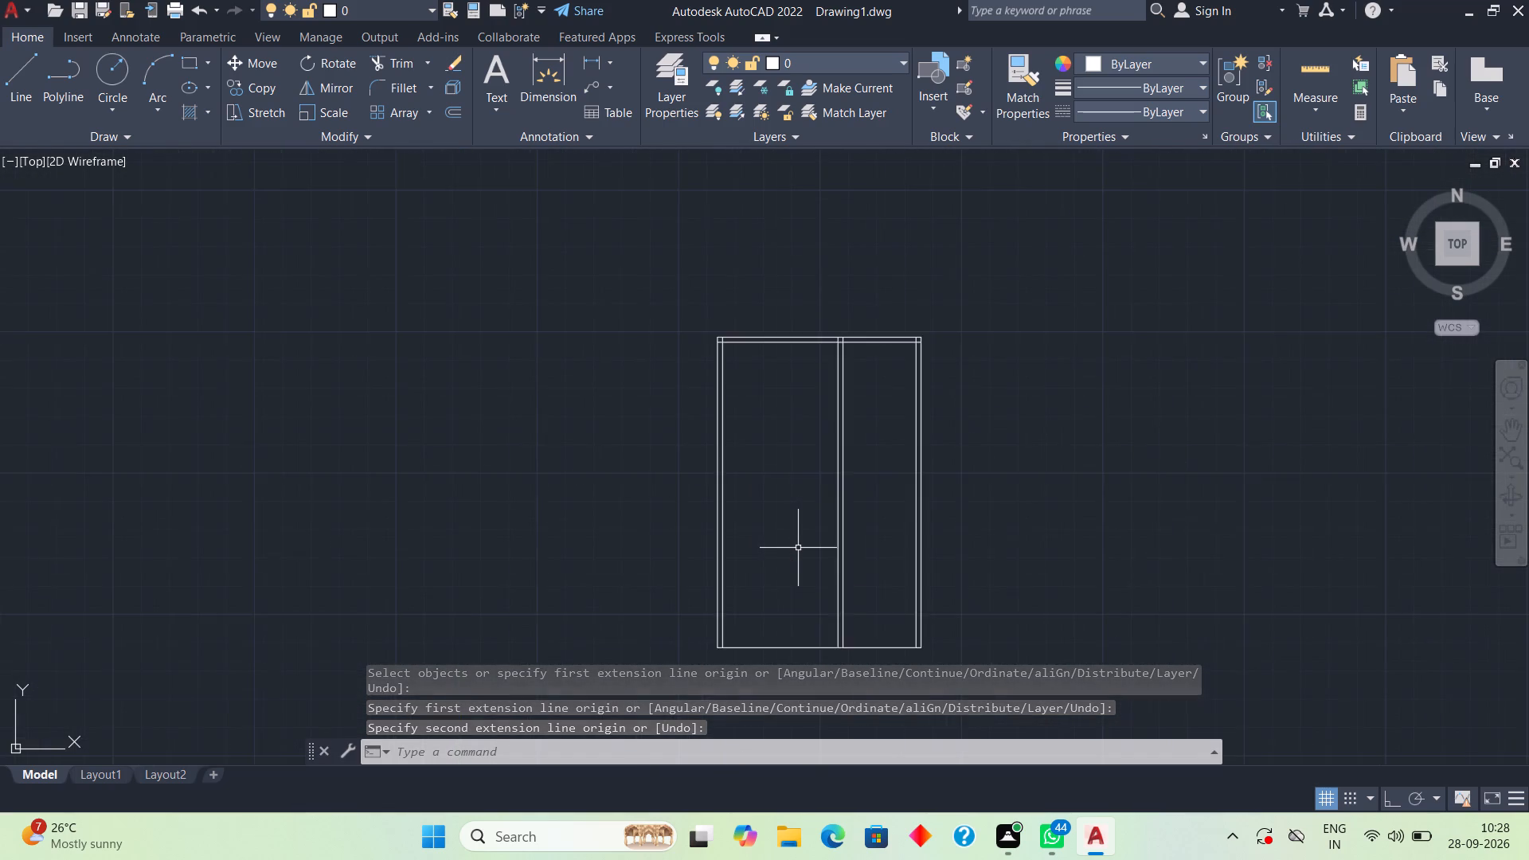
{"action": "scroll", "coordinate": [799, 548], "scroll_direction": "up", "scroll_amount": 1}
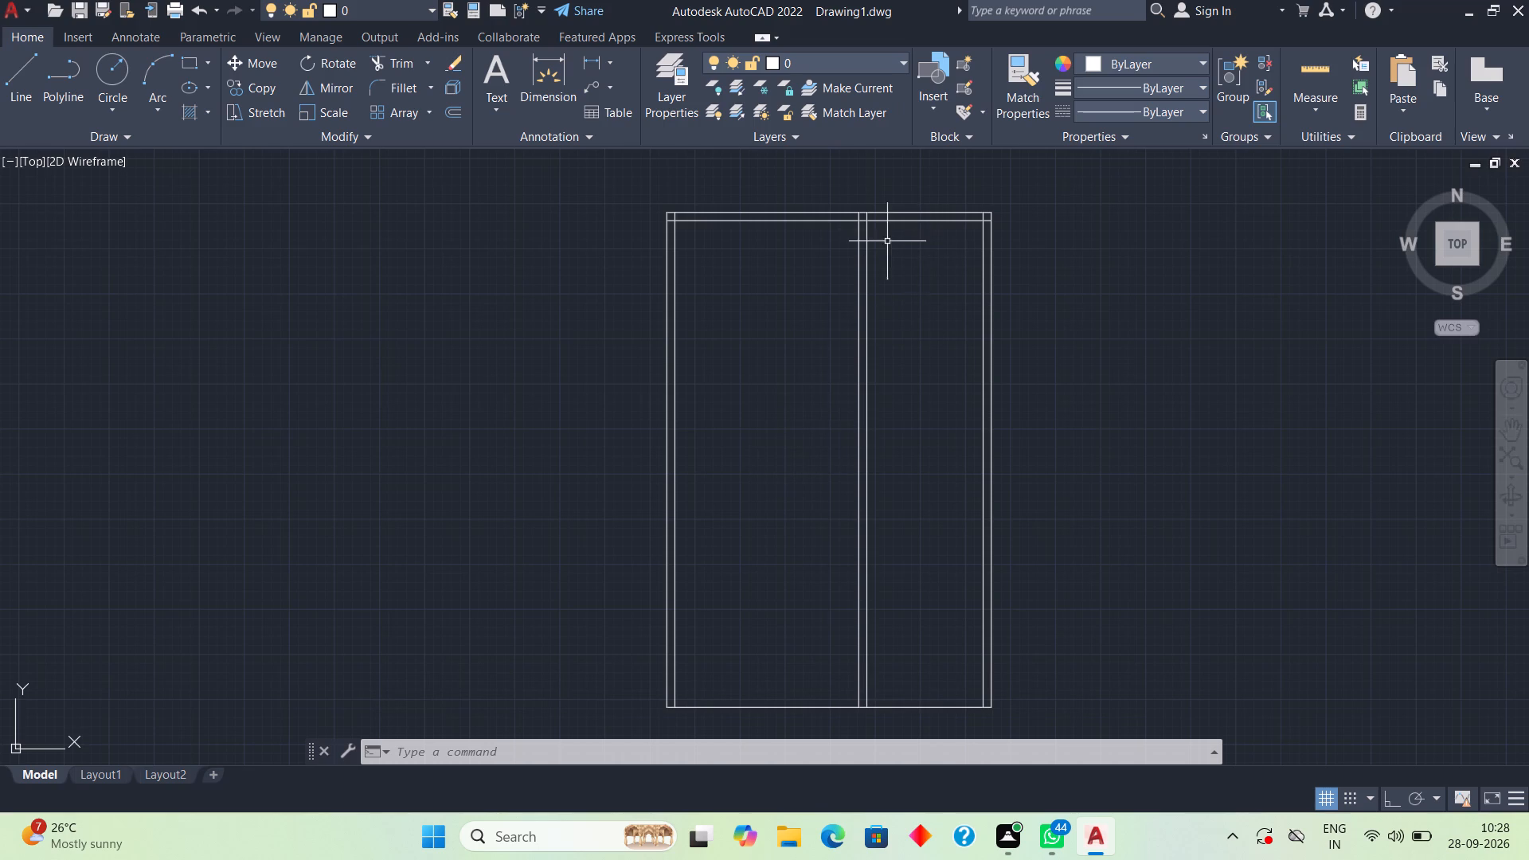
{"action": "scroll", "coordinate": [861, 166], "scroll_direction": "up", "scroll_amount": 1}
{"action": "scroll", "coordinate": [893, 225], "scroll_direction": "up", "scroll_amount": 1}
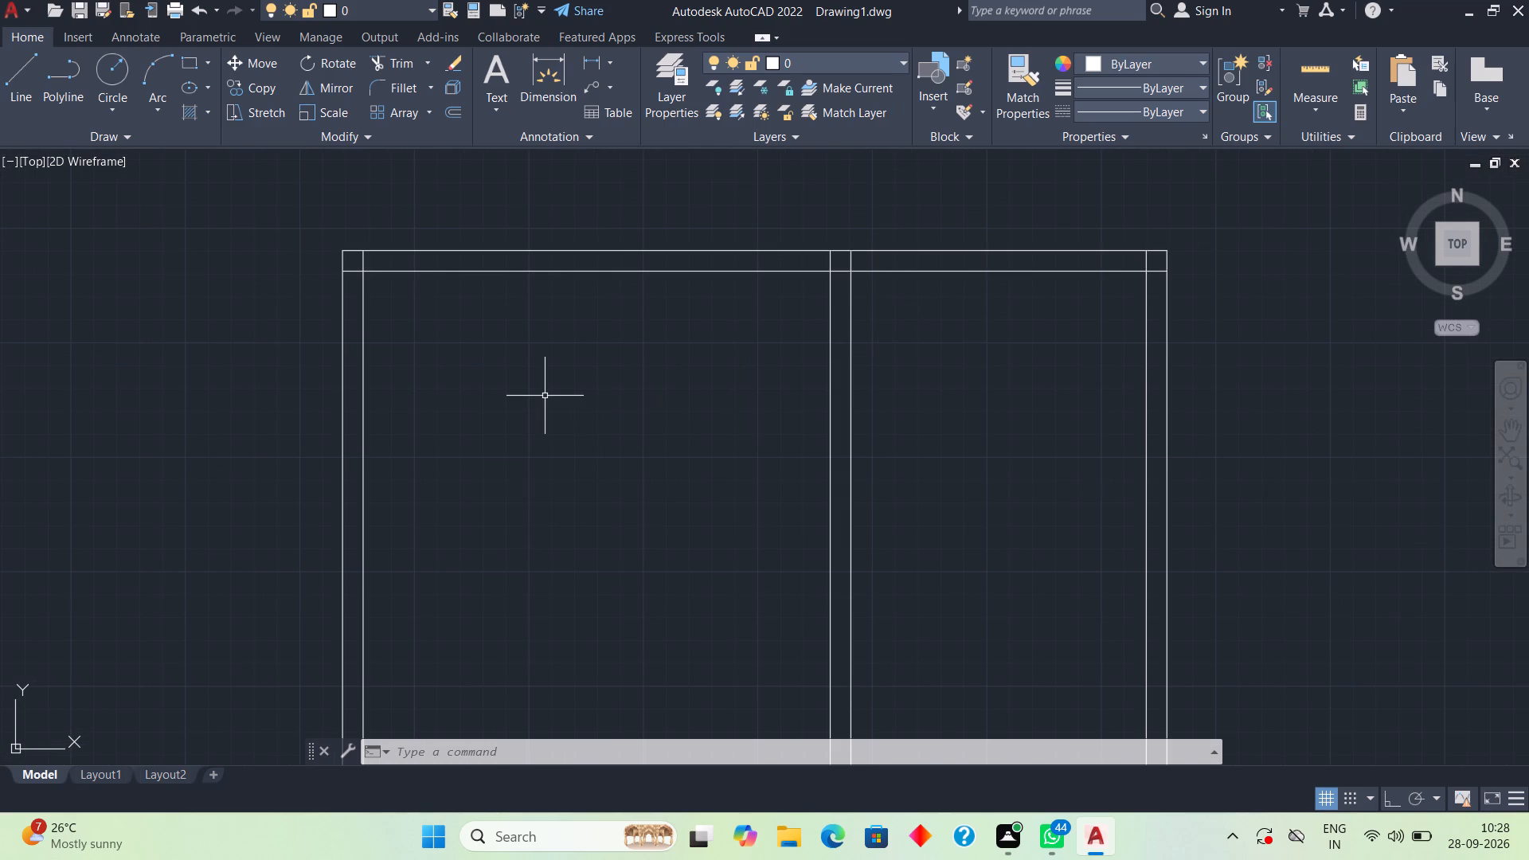
{"action": "type", "text": "o"}
{"action": "key", "text": "space"}
{"action": "key", "text": "space"}
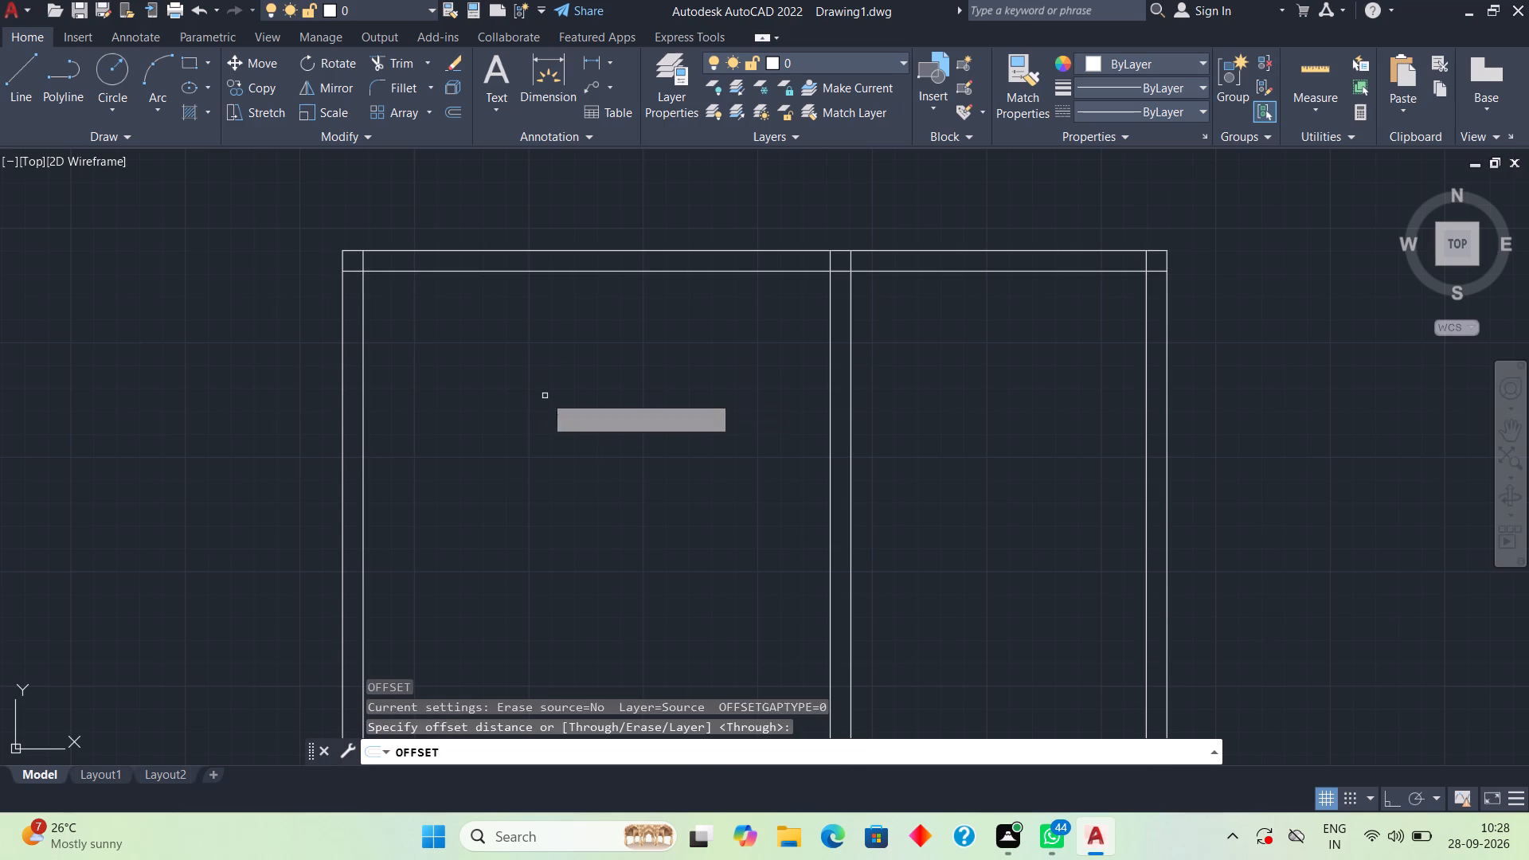
{"action": "left_click", "coordinate": [557, 271]}
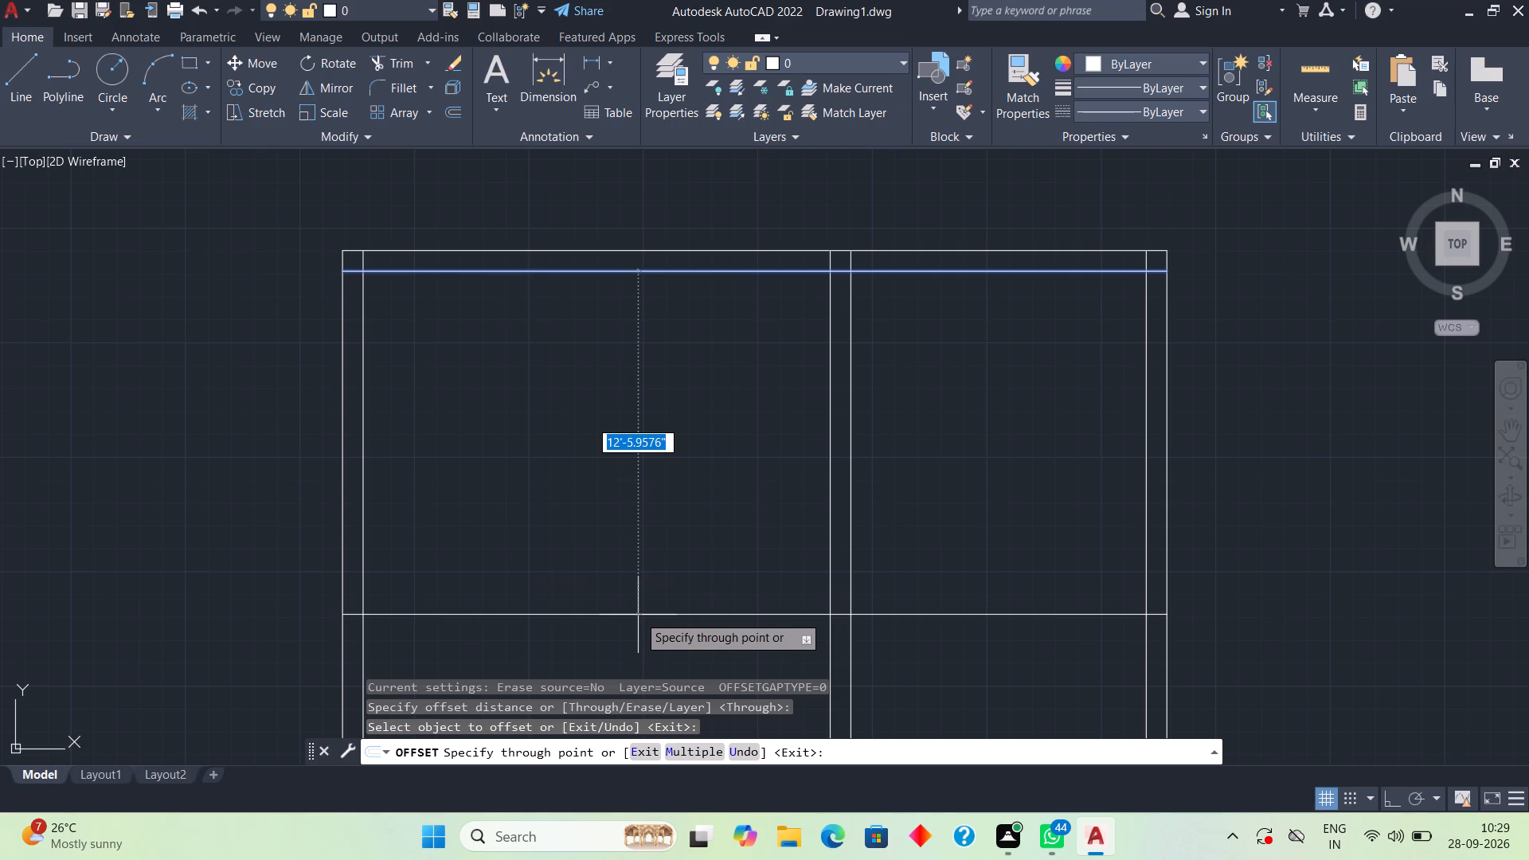
{"action": "key", "text": "1"}
{"action": "type", "text": "6'"}
{"action": "key", "text": "Return"}
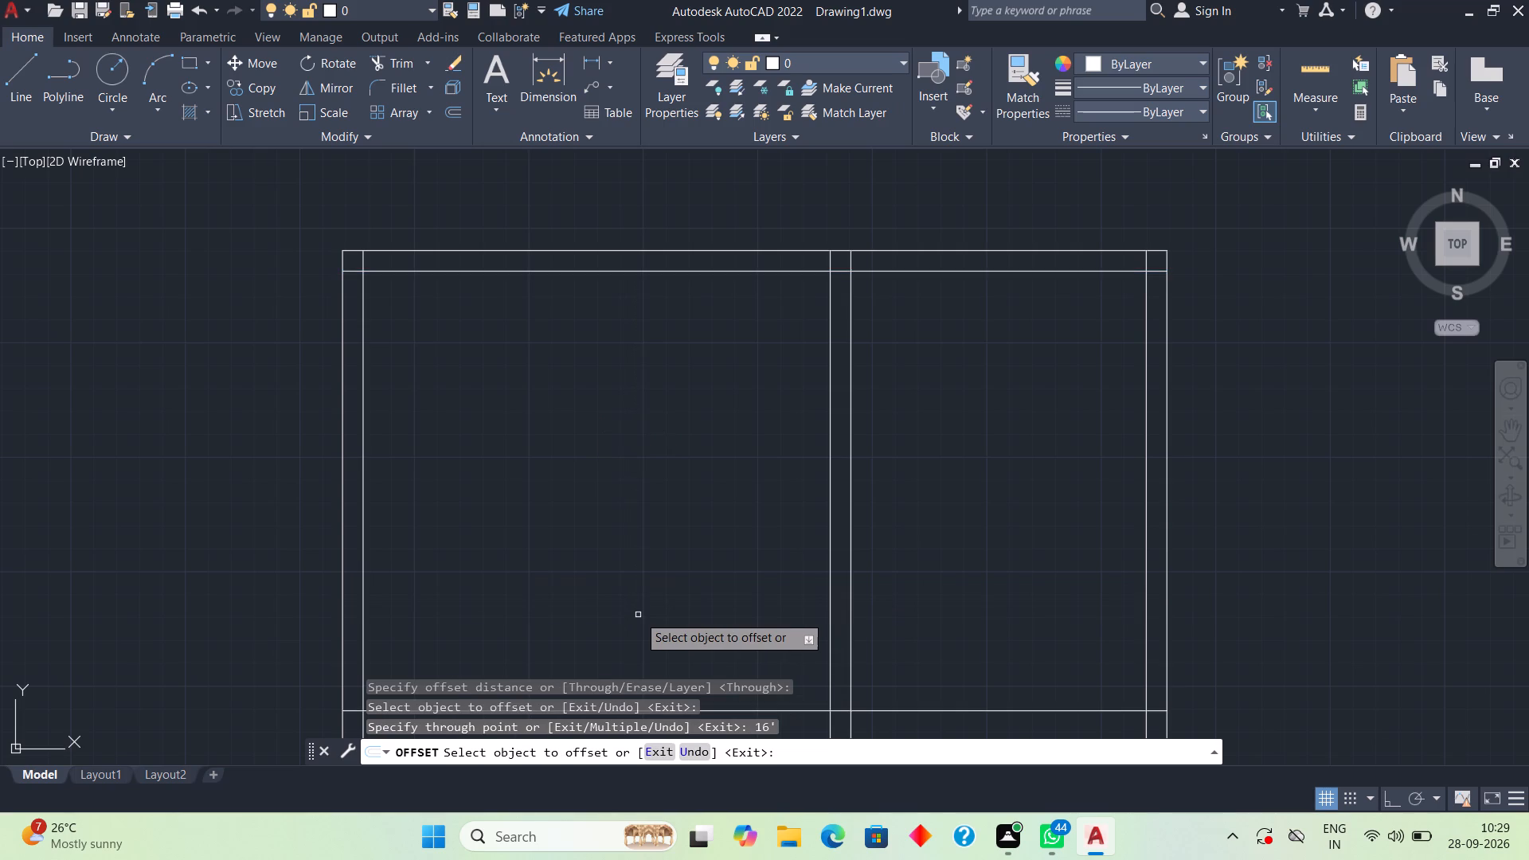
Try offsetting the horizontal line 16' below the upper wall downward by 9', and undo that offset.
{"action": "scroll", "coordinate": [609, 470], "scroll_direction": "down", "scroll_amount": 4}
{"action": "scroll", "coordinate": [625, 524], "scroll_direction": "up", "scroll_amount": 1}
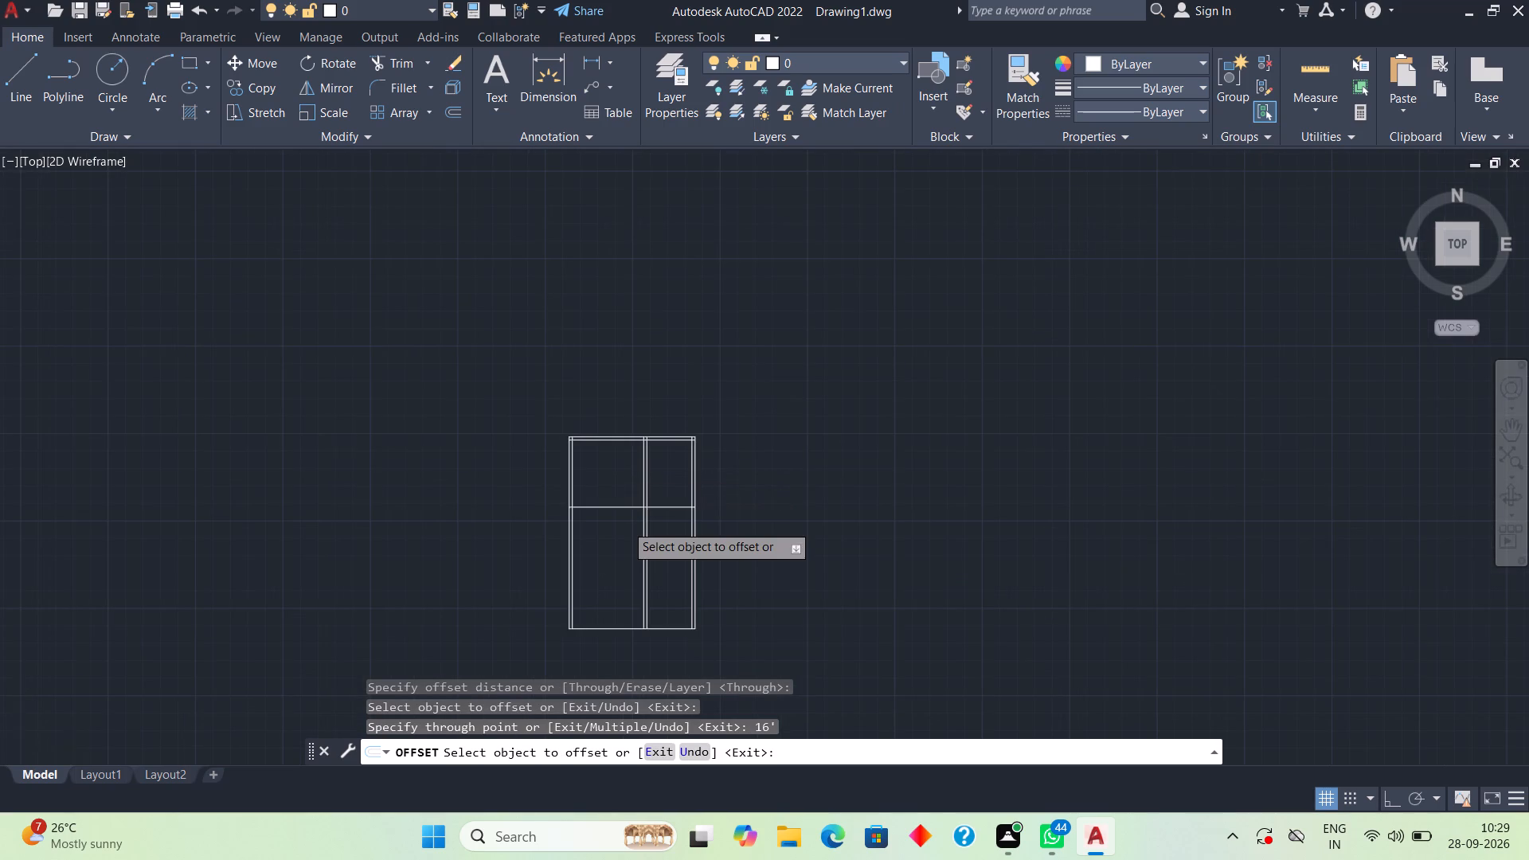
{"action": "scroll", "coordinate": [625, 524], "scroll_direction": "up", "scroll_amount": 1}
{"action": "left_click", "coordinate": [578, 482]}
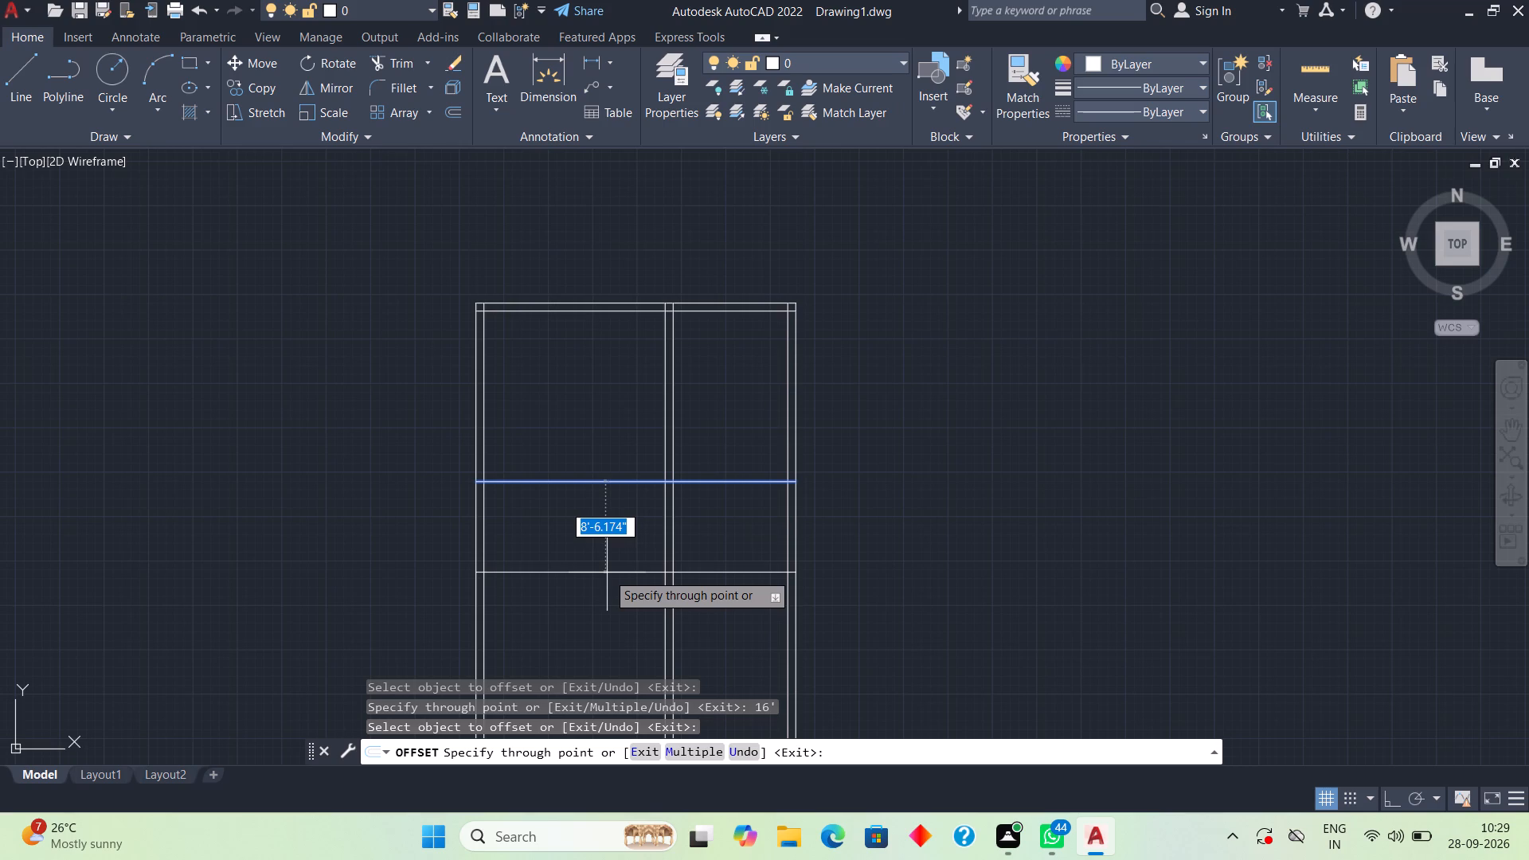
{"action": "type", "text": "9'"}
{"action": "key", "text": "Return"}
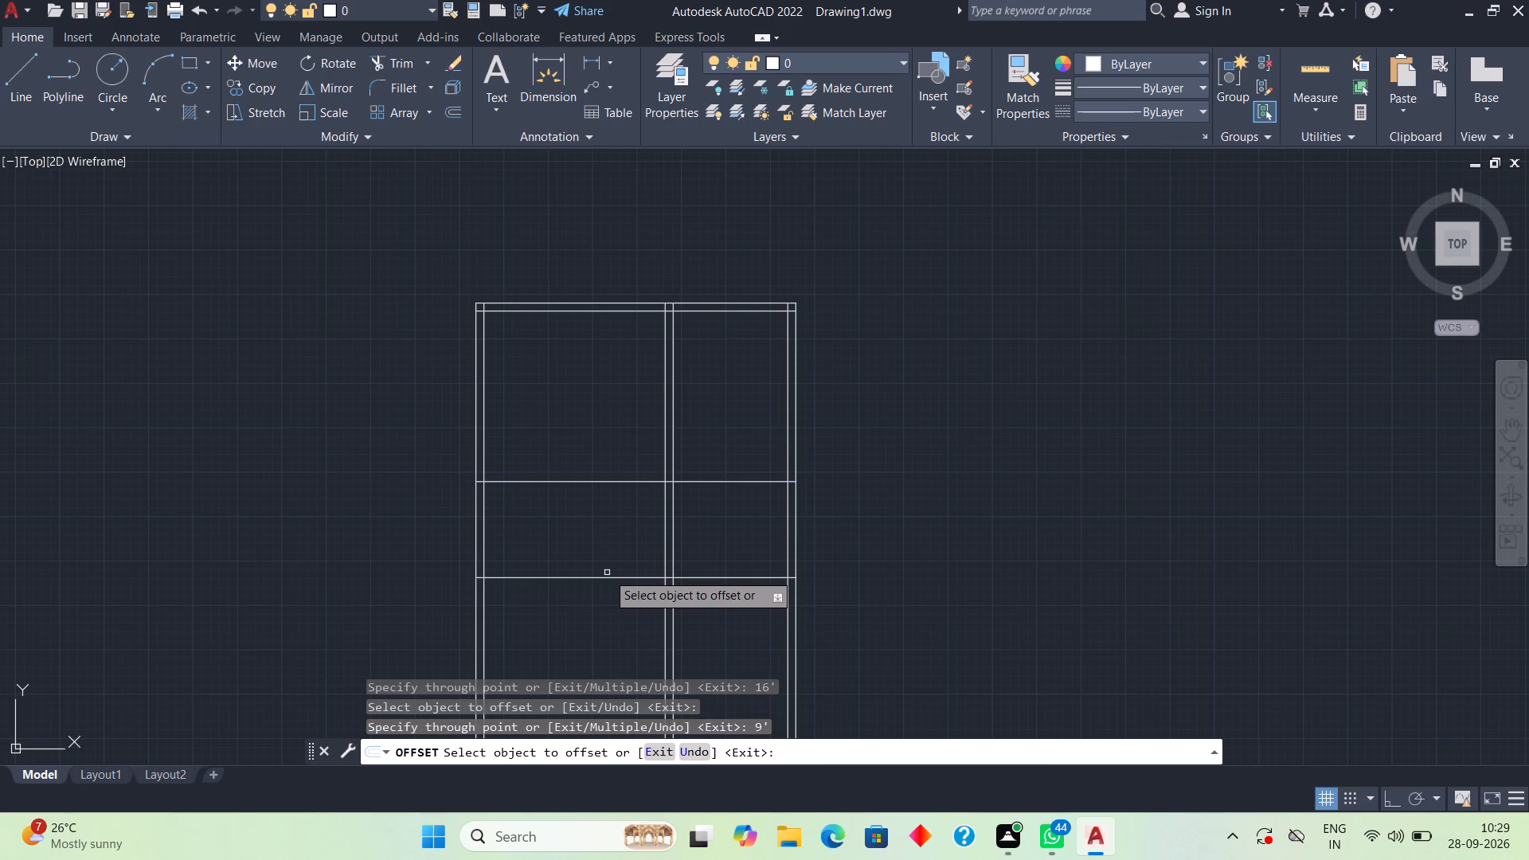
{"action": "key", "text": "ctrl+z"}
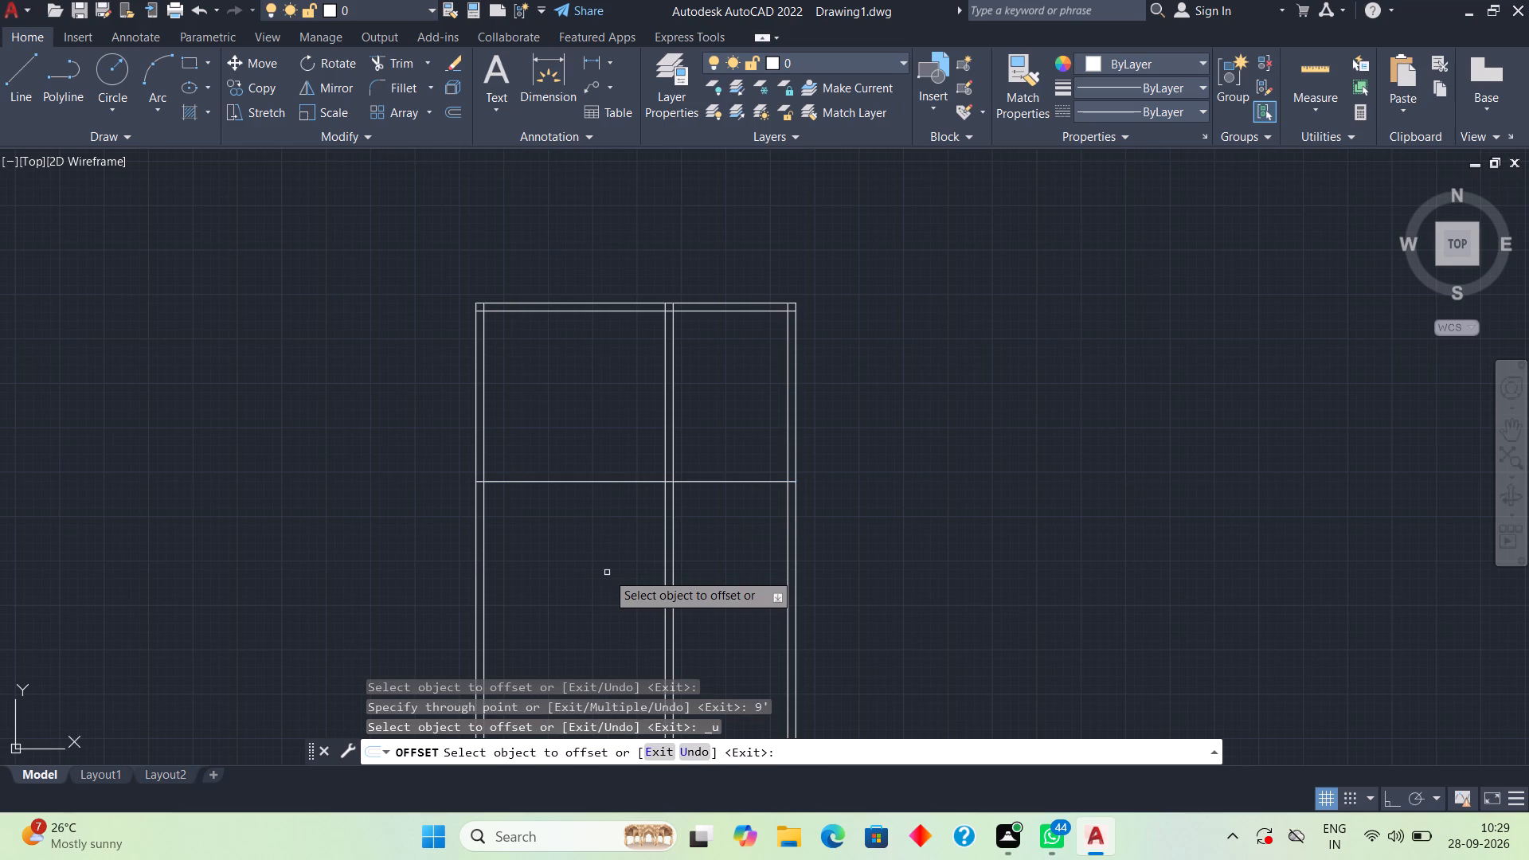
Offset the horizontal line 16' below the upper wall downward by 9" to form a cross wall.
{"action": "left_click", "coordinate": [586, 481]}
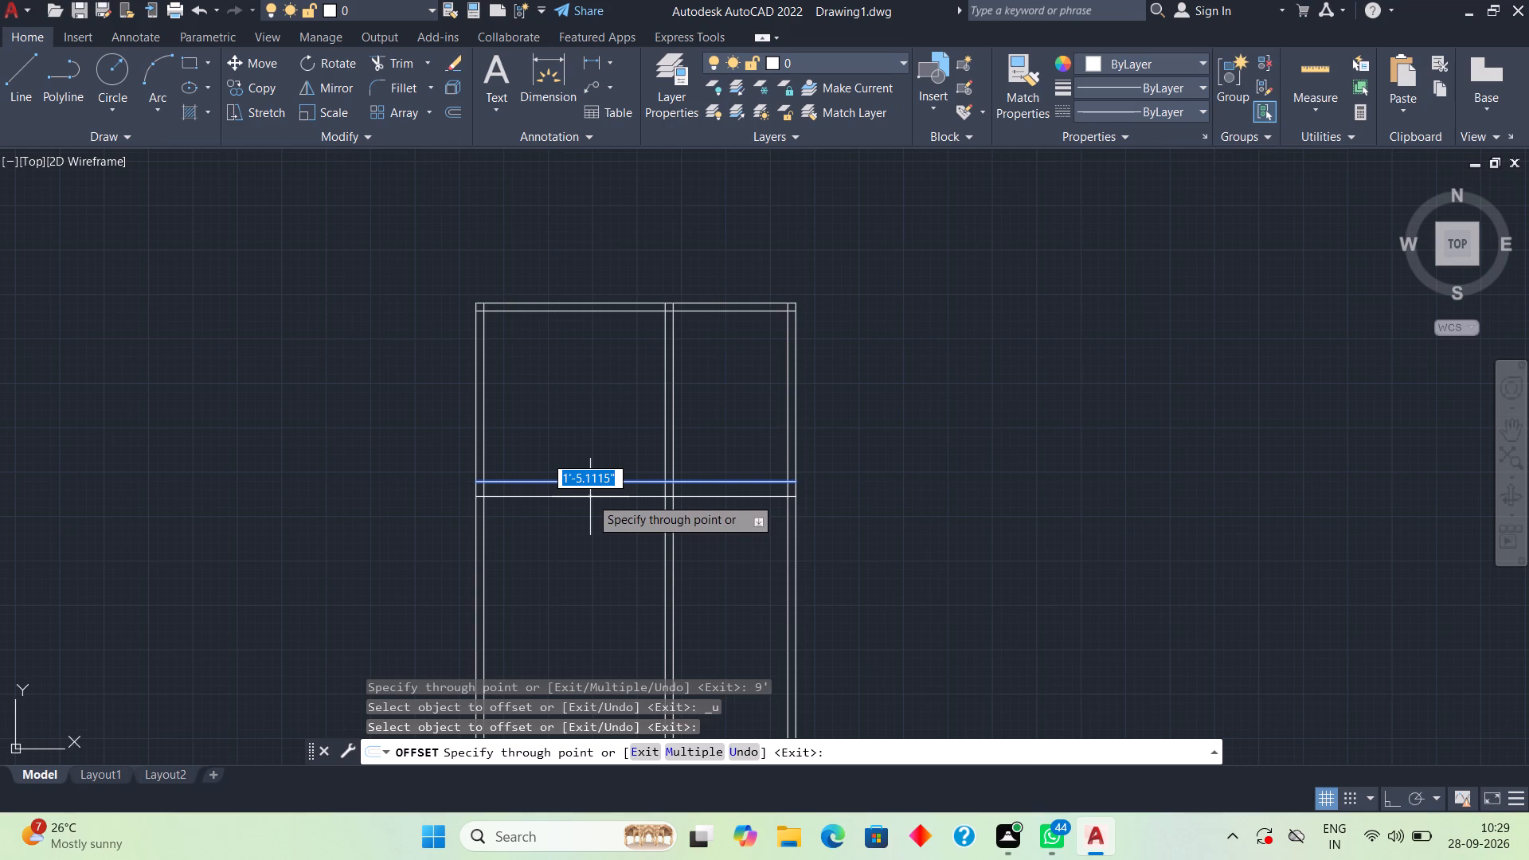
{"action": "type", "text": "9\""}
{"action": "key", "text": "Return"}
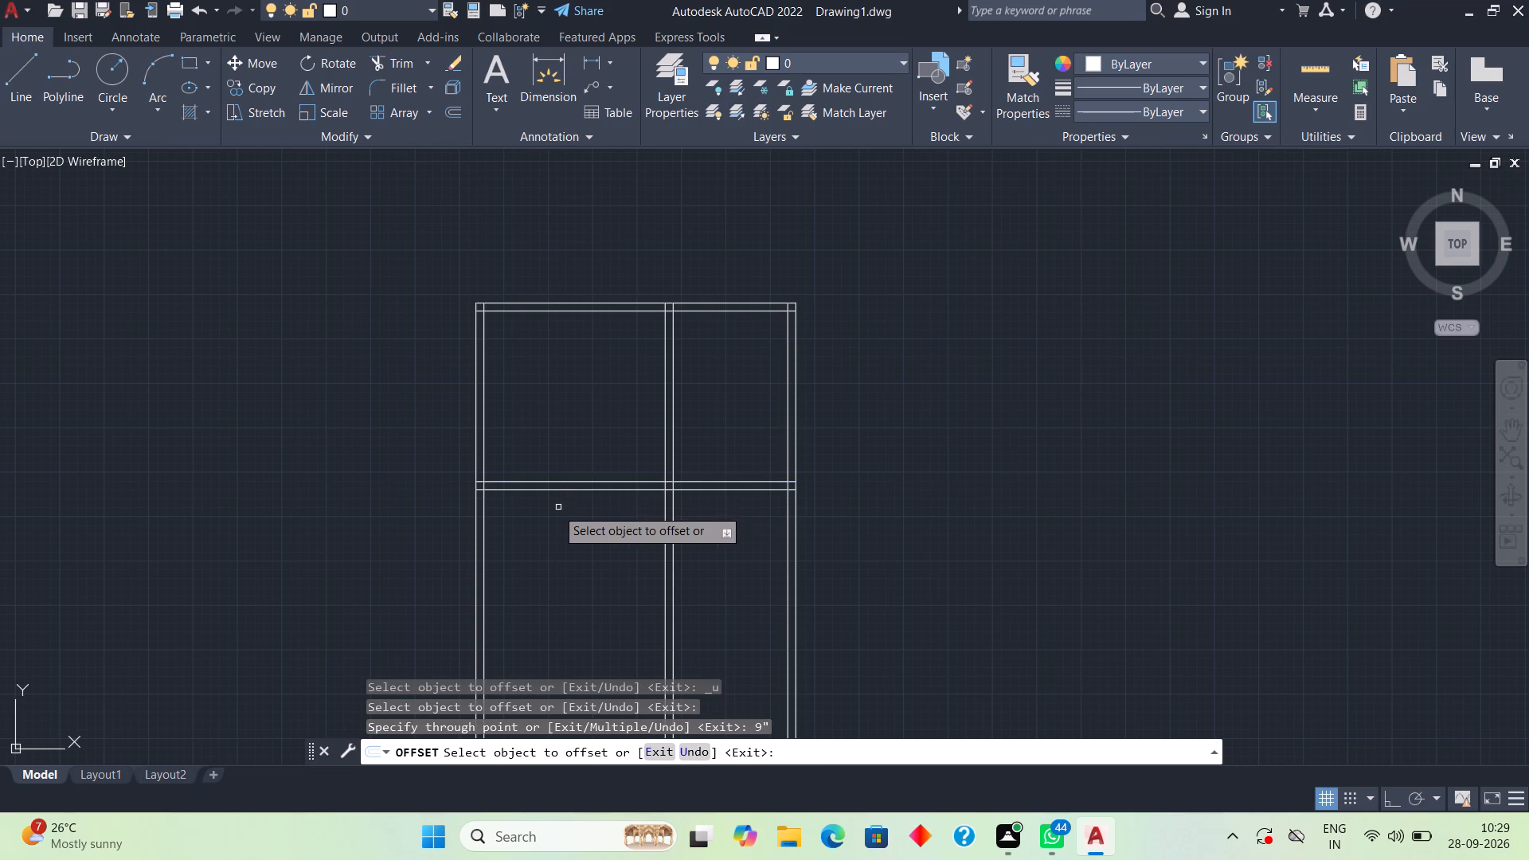
Form a second cross wall by offsetting the upper wall's inner line 4'6" downward and the lower cross wall's upper line 11' upward.
{"action": "left_click", "coordinate": [718, 310]}
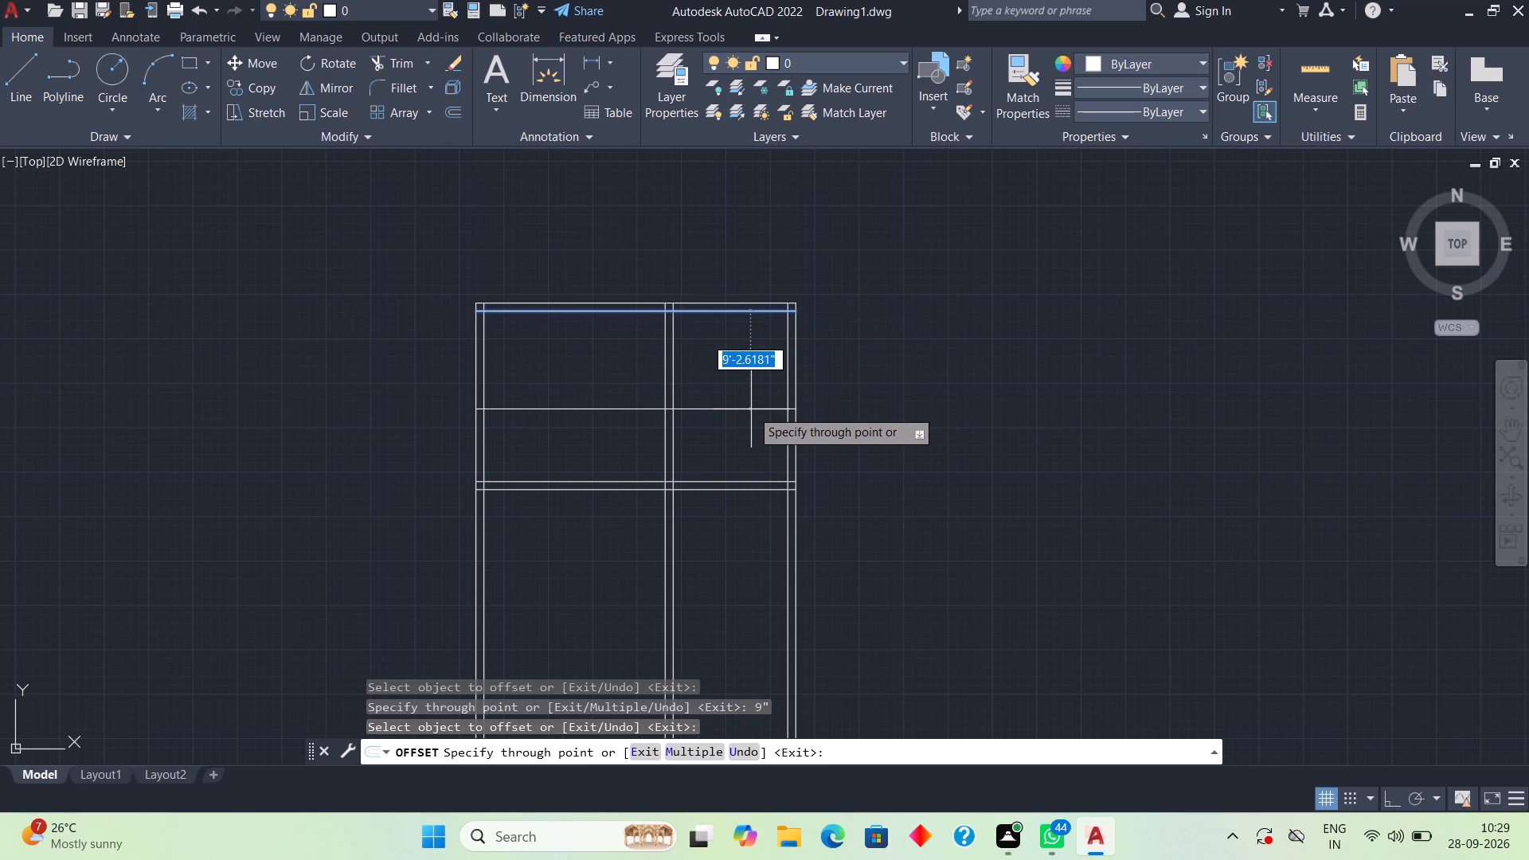
{"action": "type", "text": "4'6\""}
{"action": "key", "text": "Return"}
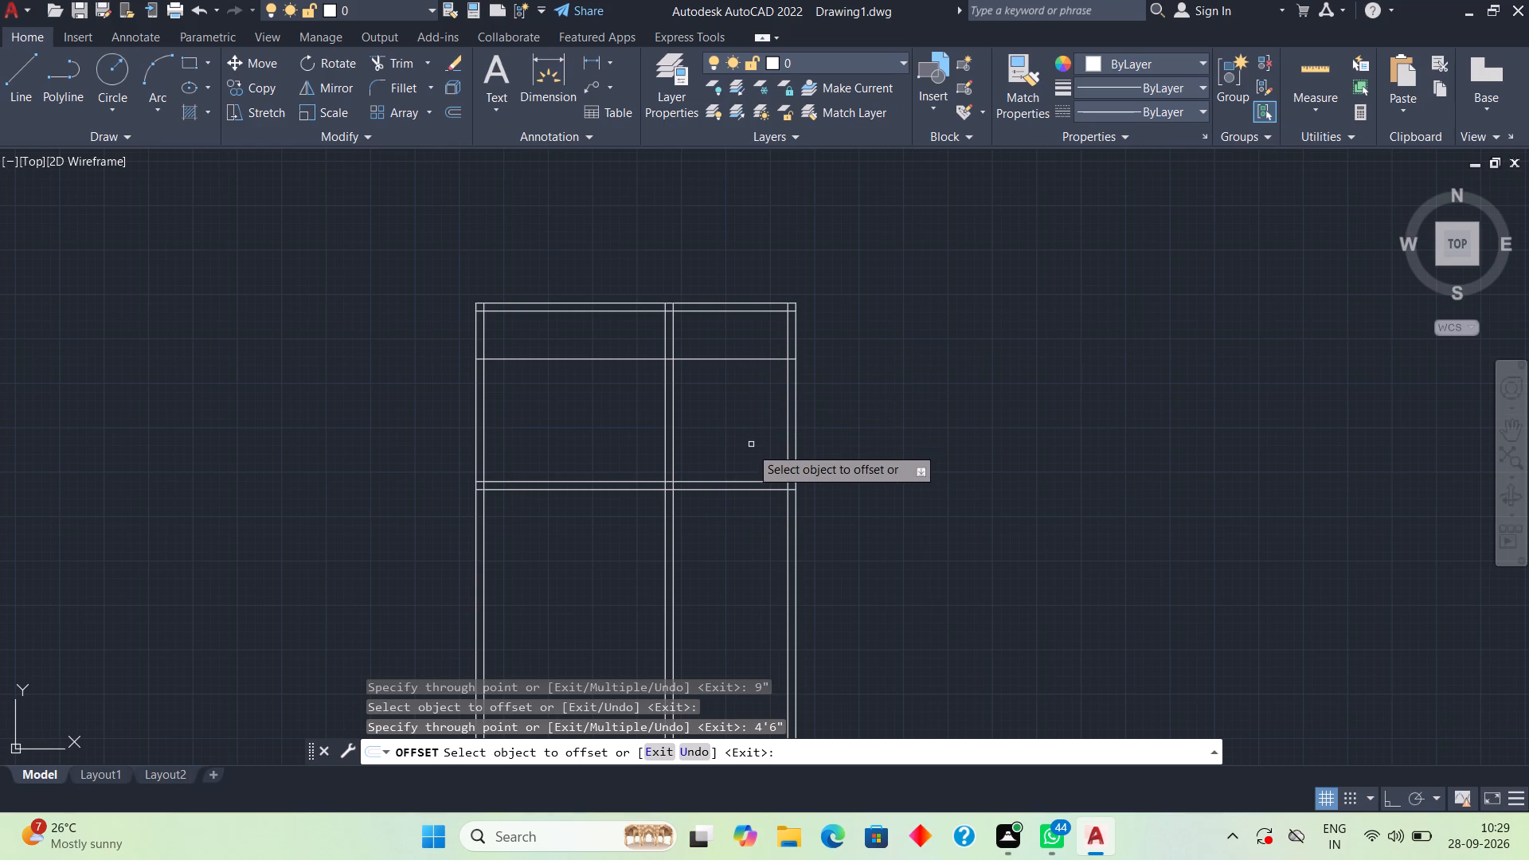
{"action": "left_click", "coordinate": [745, 480]}
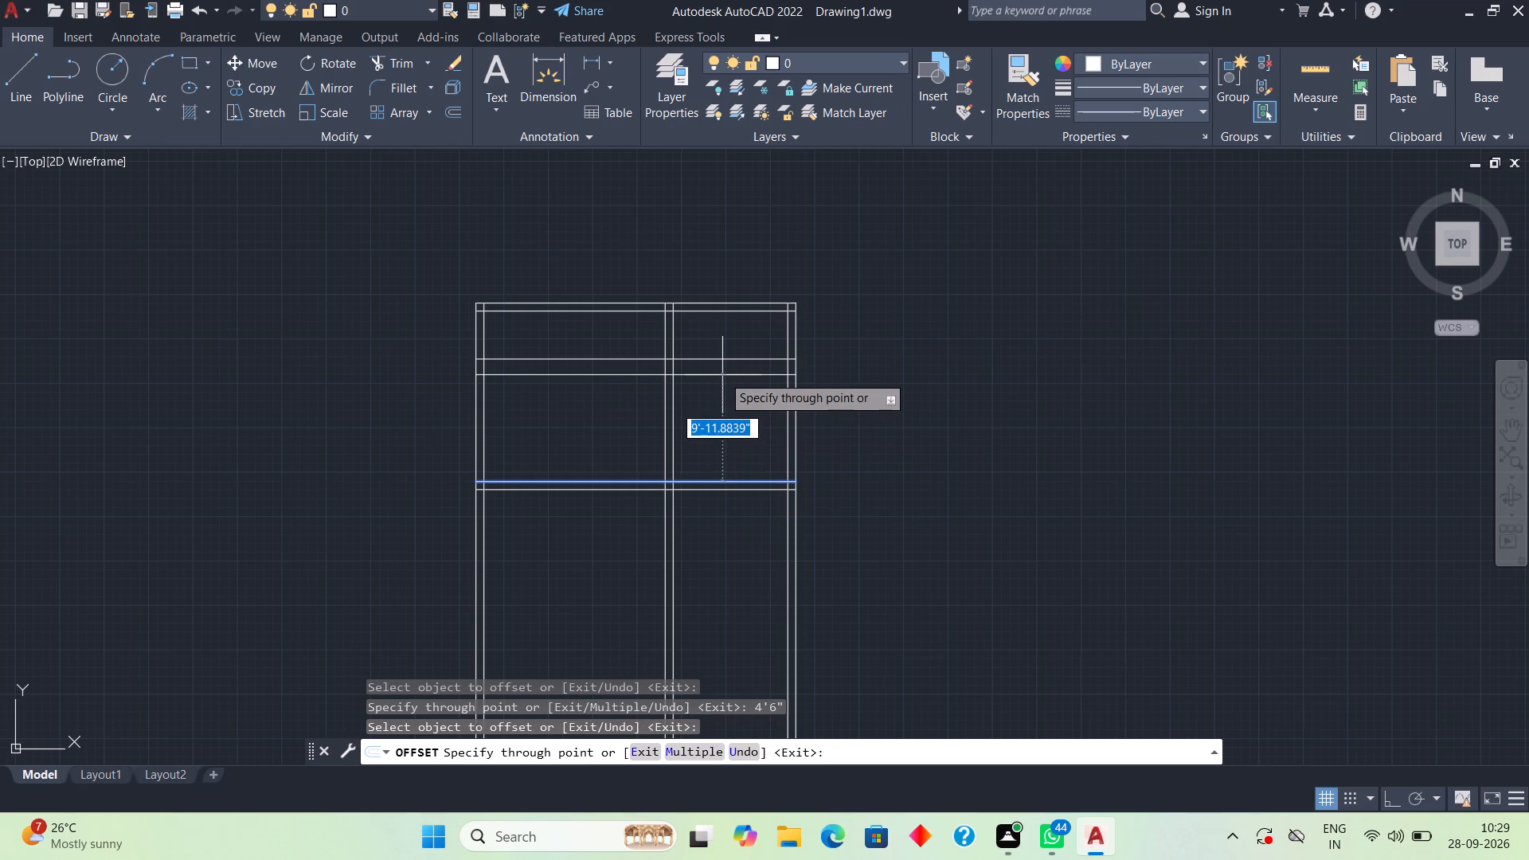
{"action": "type", "text": "11'"}
{"action": "key", "text": "Return"}
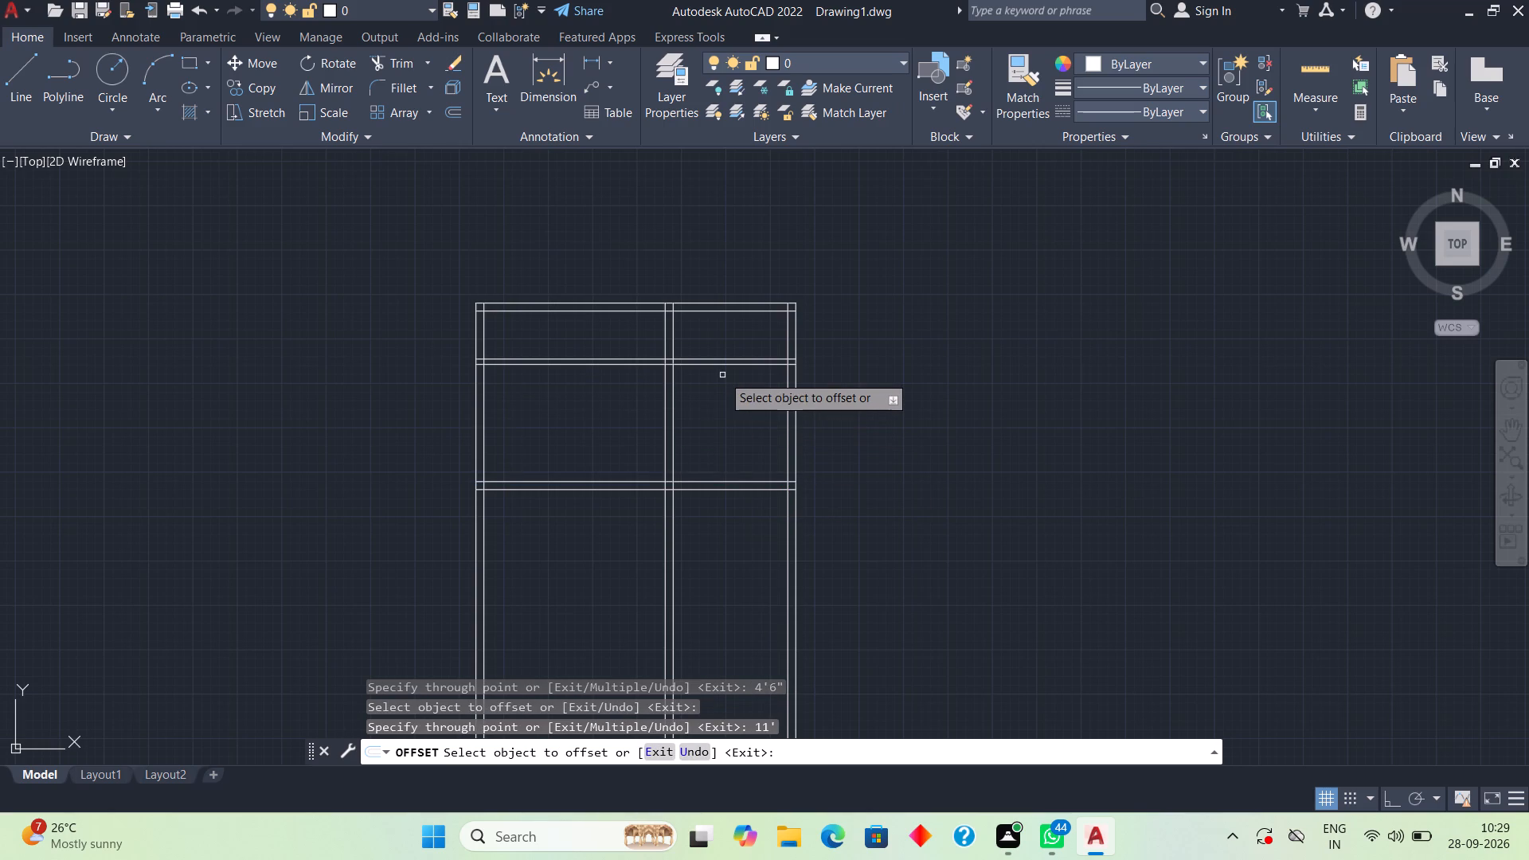
{"action": "scroll", "coordinate": [712, 350], "scroll_direction": "up", "scroll_amount": 4}
{"action": "scroll", "coordinate": [739, 381], "scroll_direction": "down", "scroll_amount": 2}
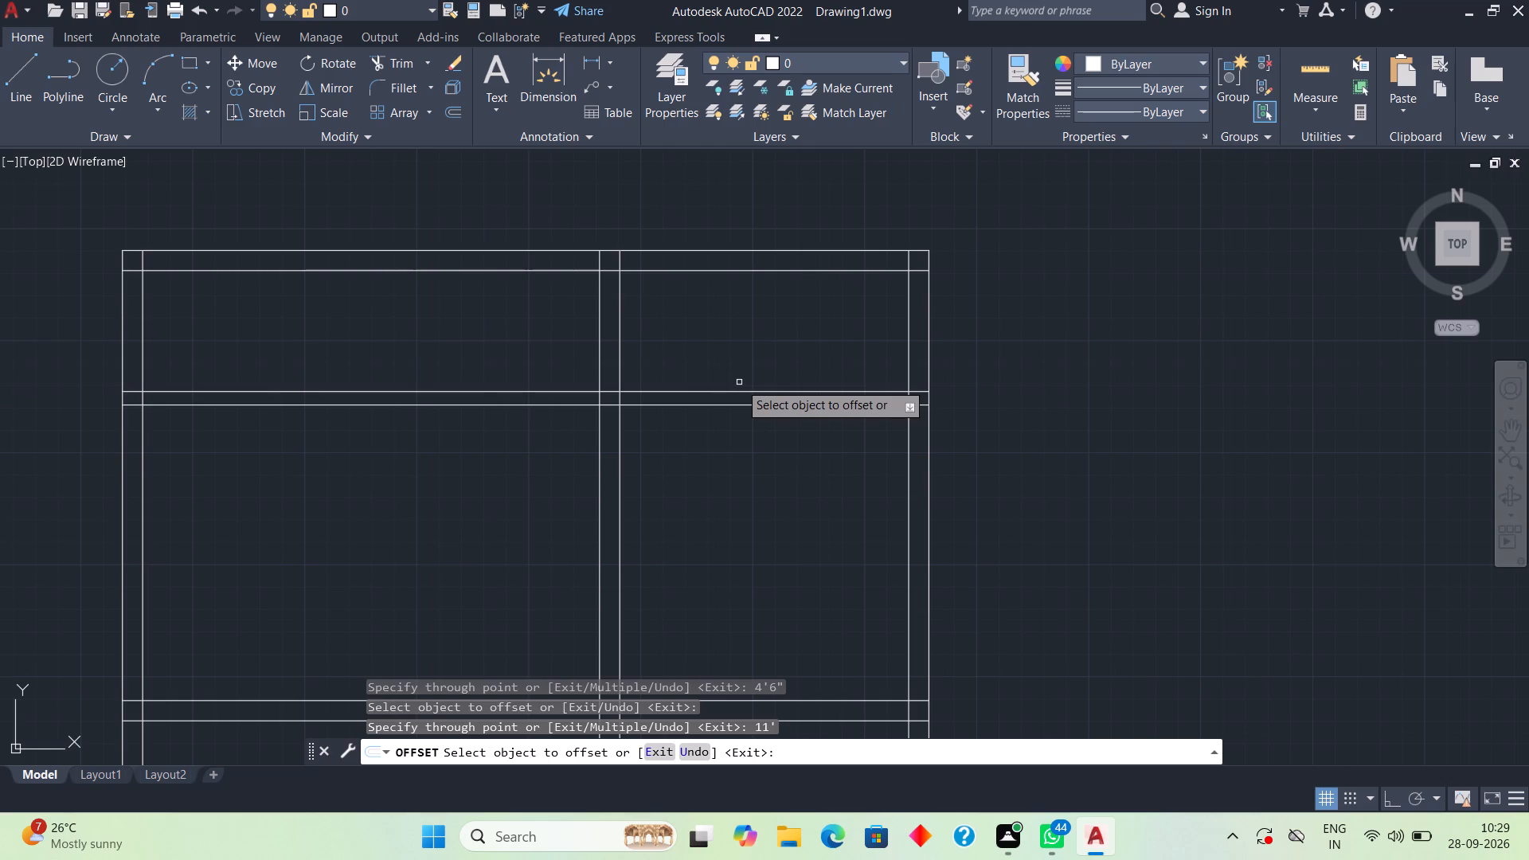
{"action": "key", "text": "space"}
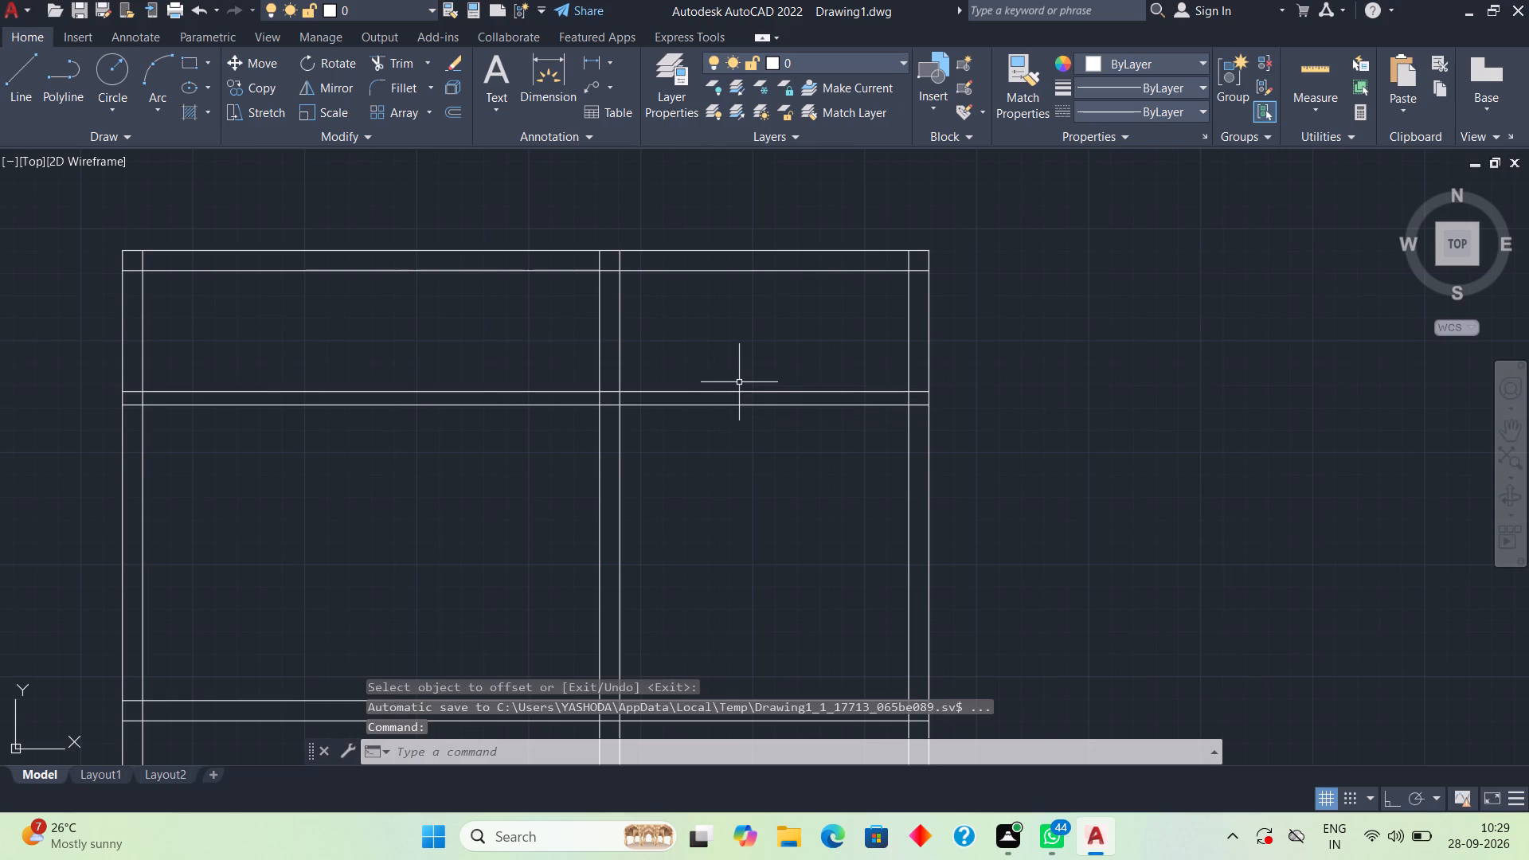
Measure the upper cross wall's thickness near the right outer wall with a trial dimension, without placing it.
{"action": "left_click", "coordinate": [534, 80]}
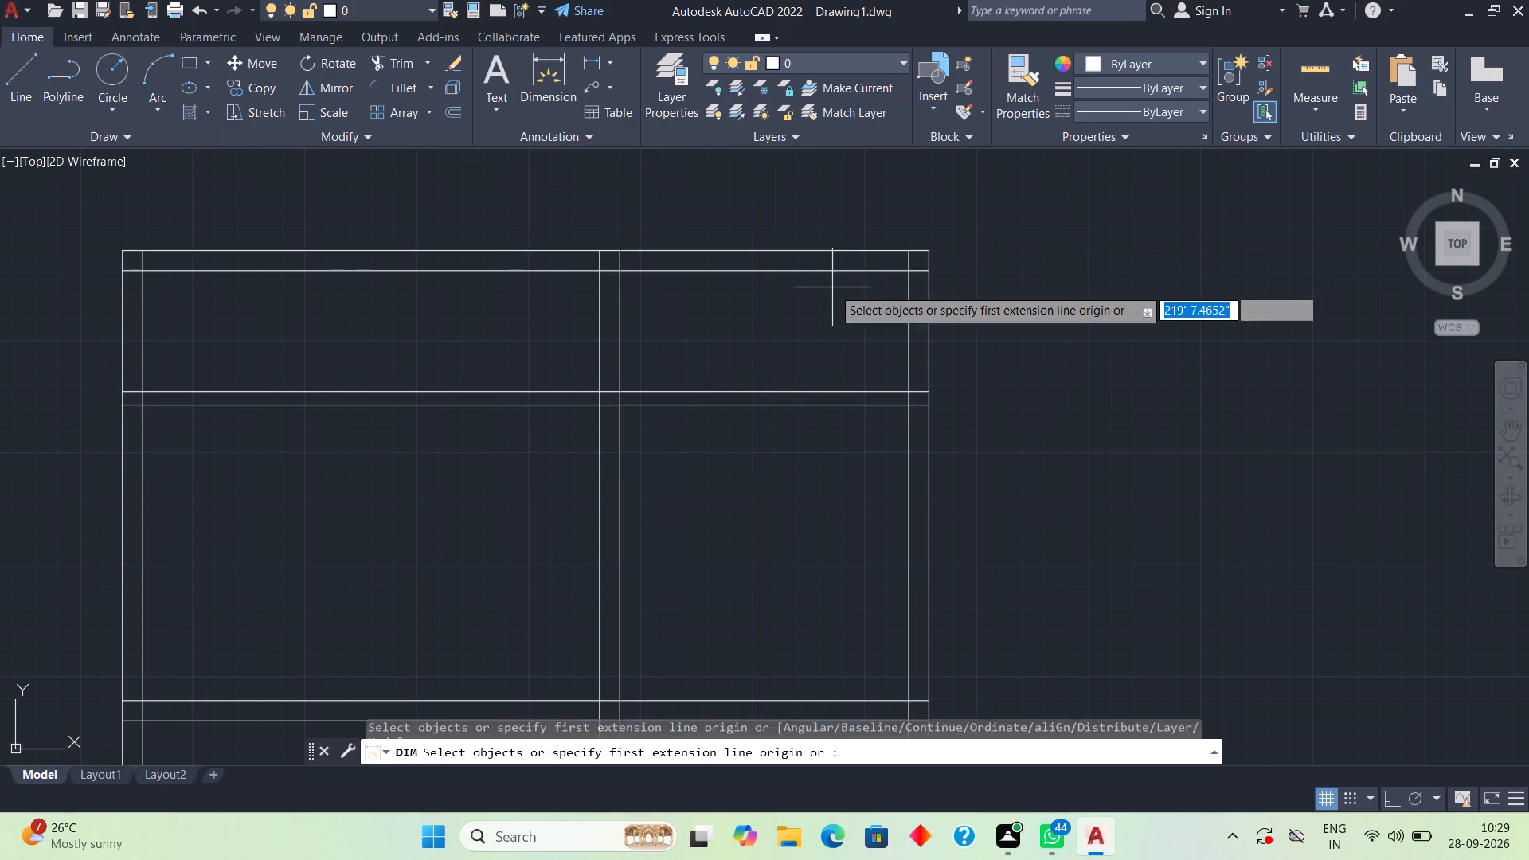
{"action": "scroll", "coordinate": [831, 302], "scroll_direction": "up", "scroll_amount": 3}
{"action": "scroll", "coordinate": [833, 306], "scroll_direction": "down", "scroll_amount": 2}
{"action": "scroll", "coordinate": [1116, 455], "scroll_direction": "up", "scroll_amount": 2}
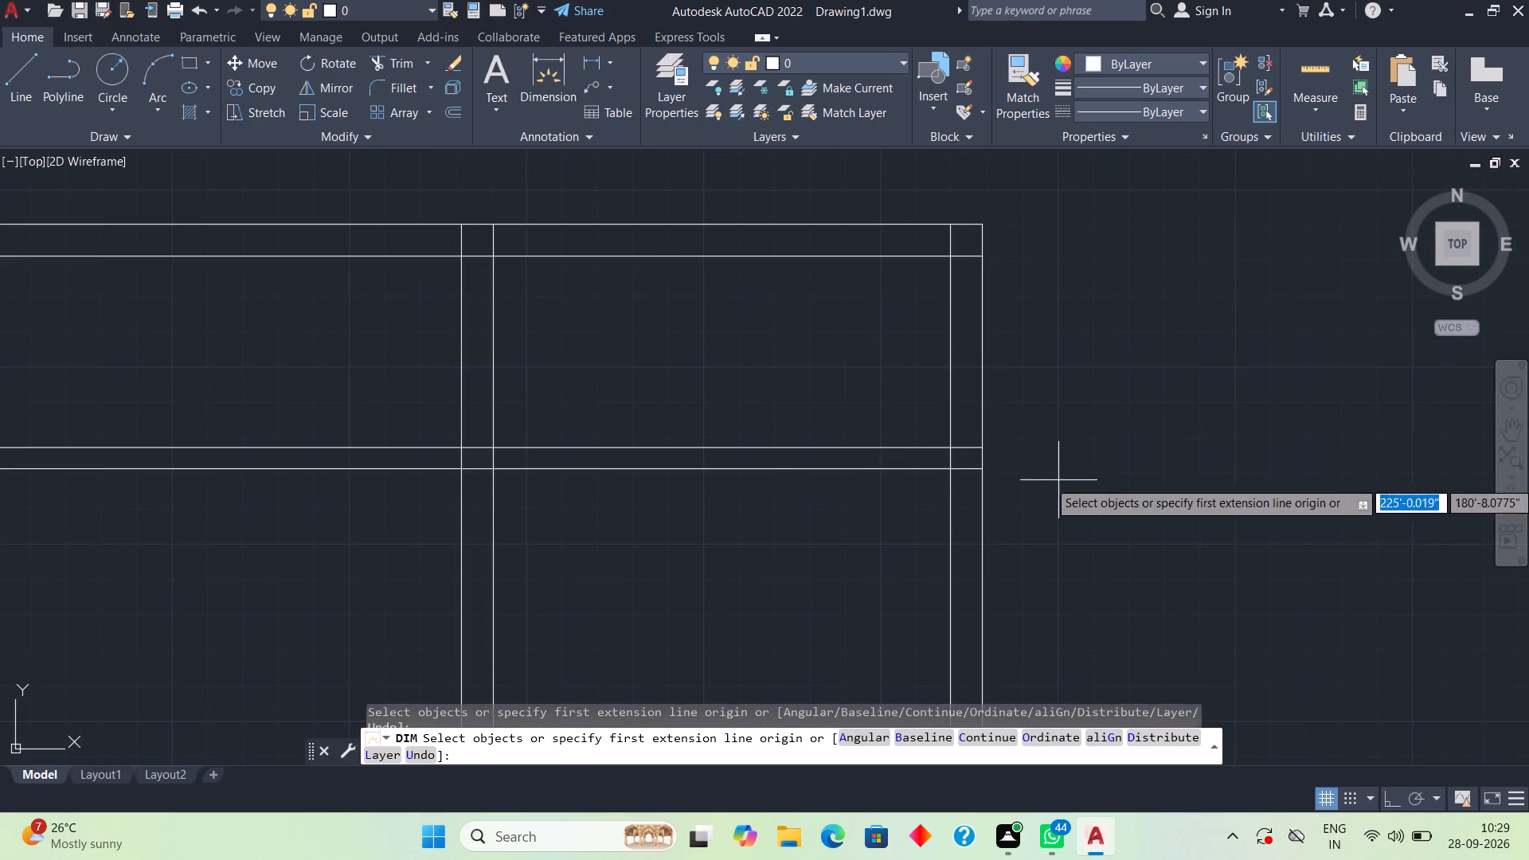
{"action": "scroll", "coordinate": [965, 453], "scroll_direction": "up", "scroll_amount": 2}
{"action": "left_click", "coordinate": [921, 436]}
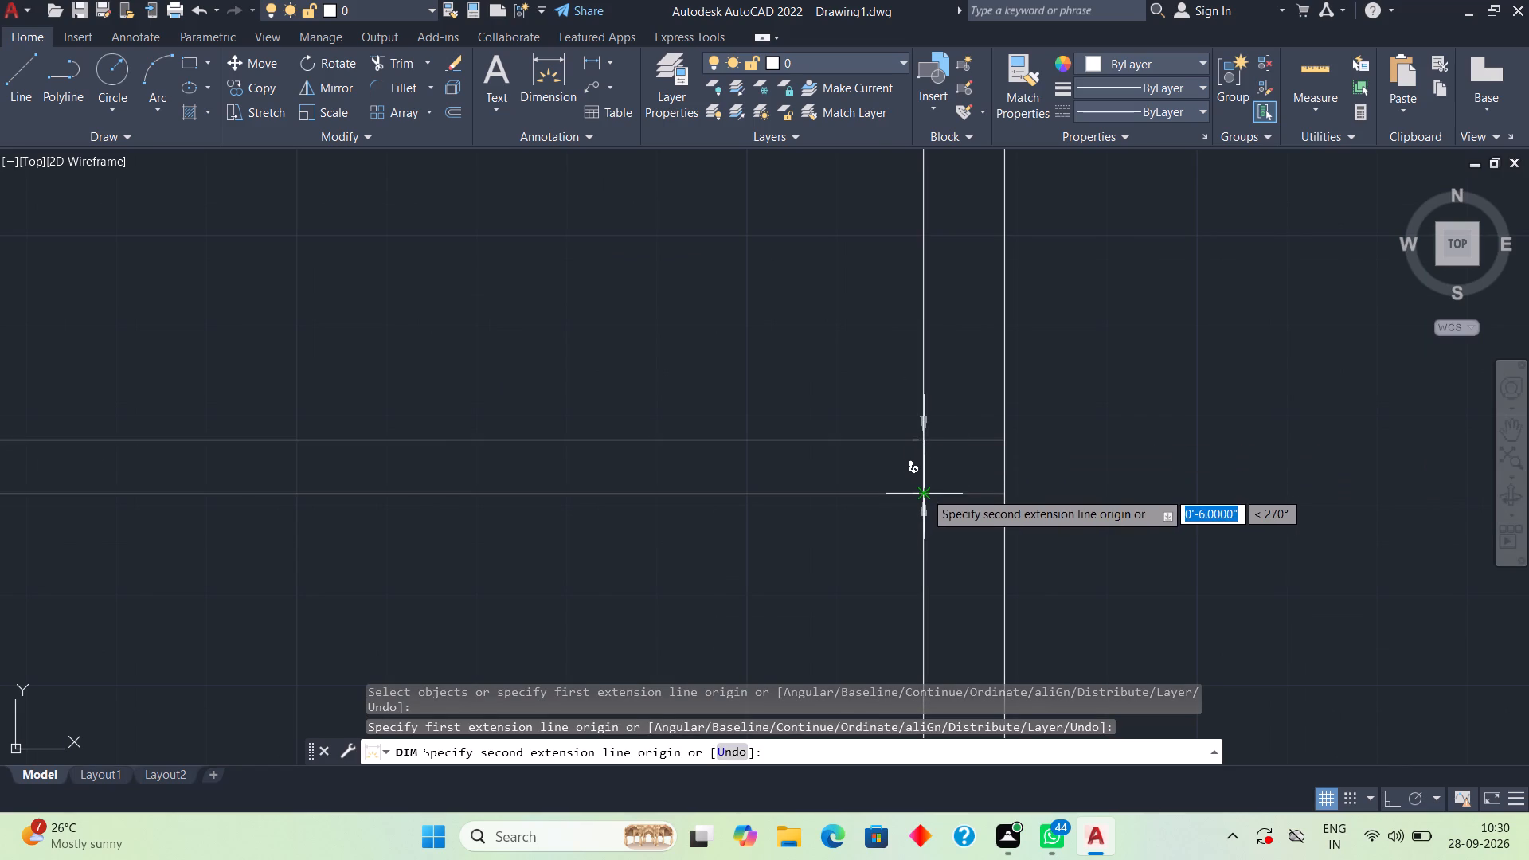
{"action": "left_click", "coordinate": [925, 491]}
{"action": "scroll", "coordinate": [1179, 460], "scroll_direction": "up", "scroll_amount": 4}
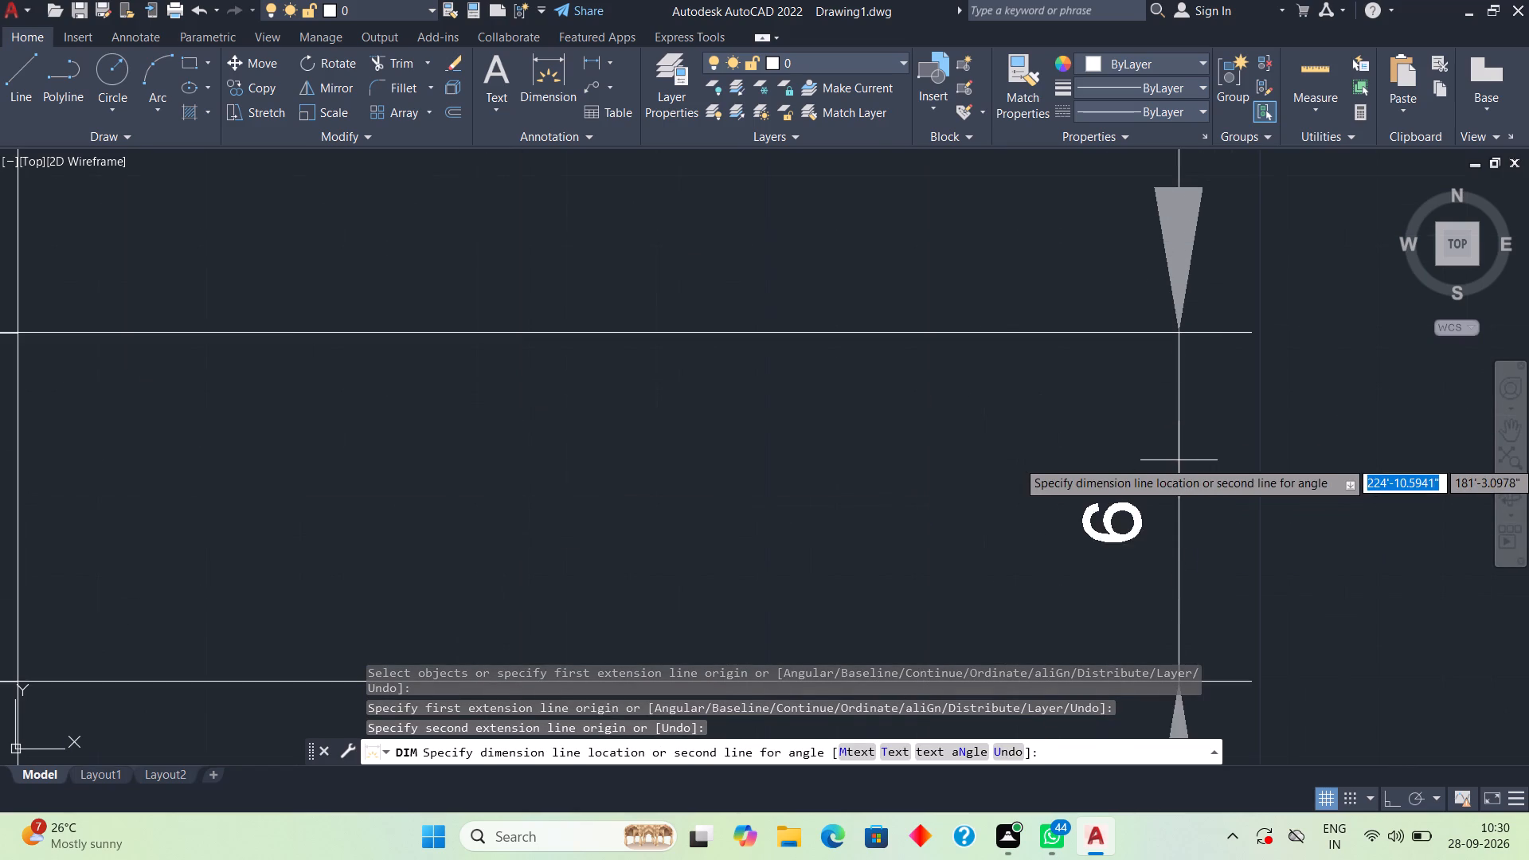
{"action": "scroll", "coordinate": [1179, 460], "scroll_direction": "down", "scroll_amount": 5}
{"action": "key", "text": "space"}
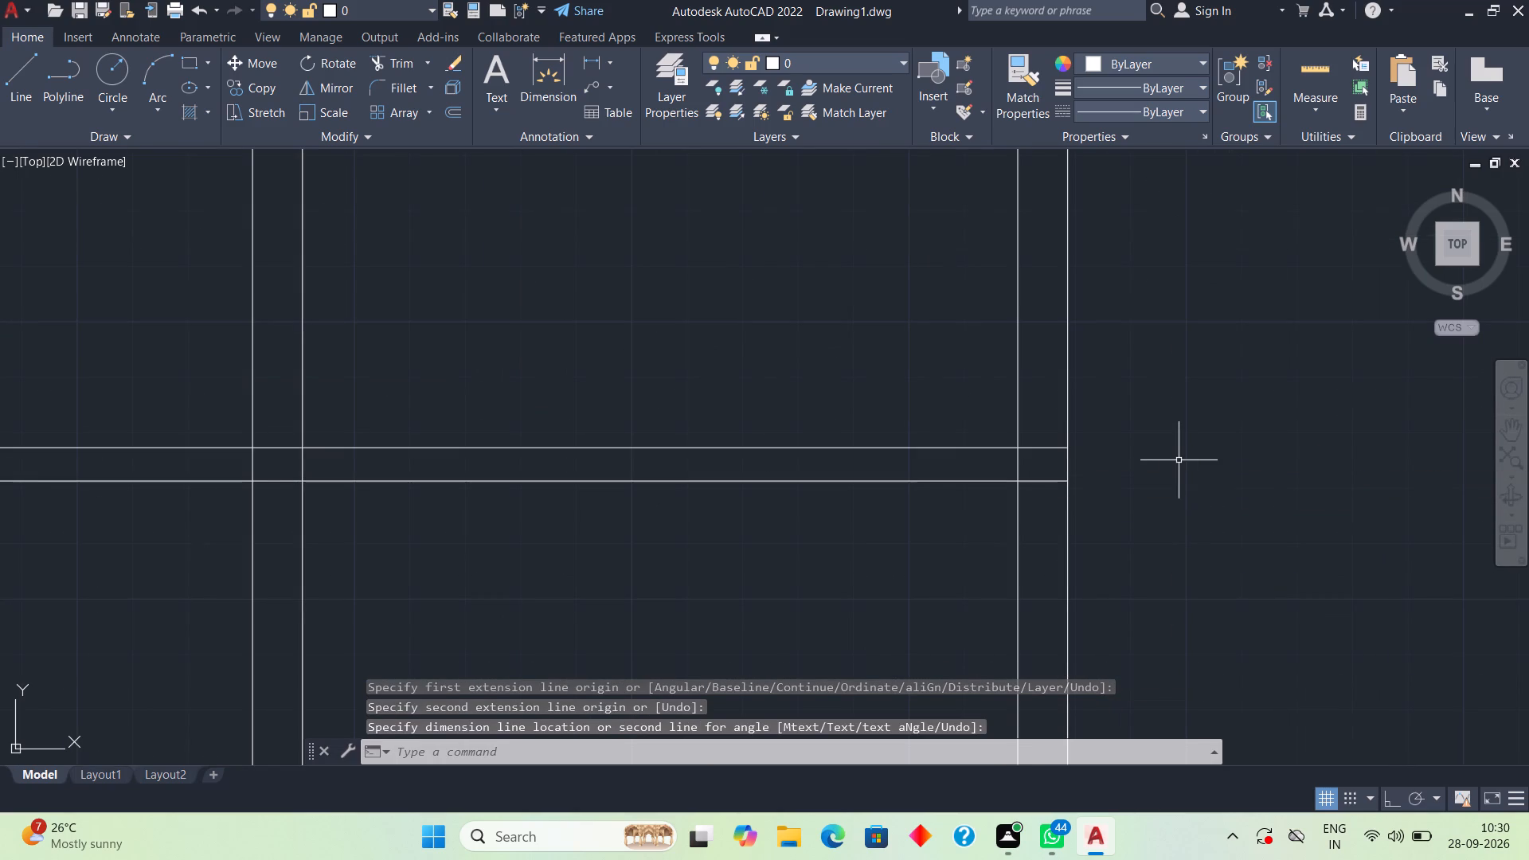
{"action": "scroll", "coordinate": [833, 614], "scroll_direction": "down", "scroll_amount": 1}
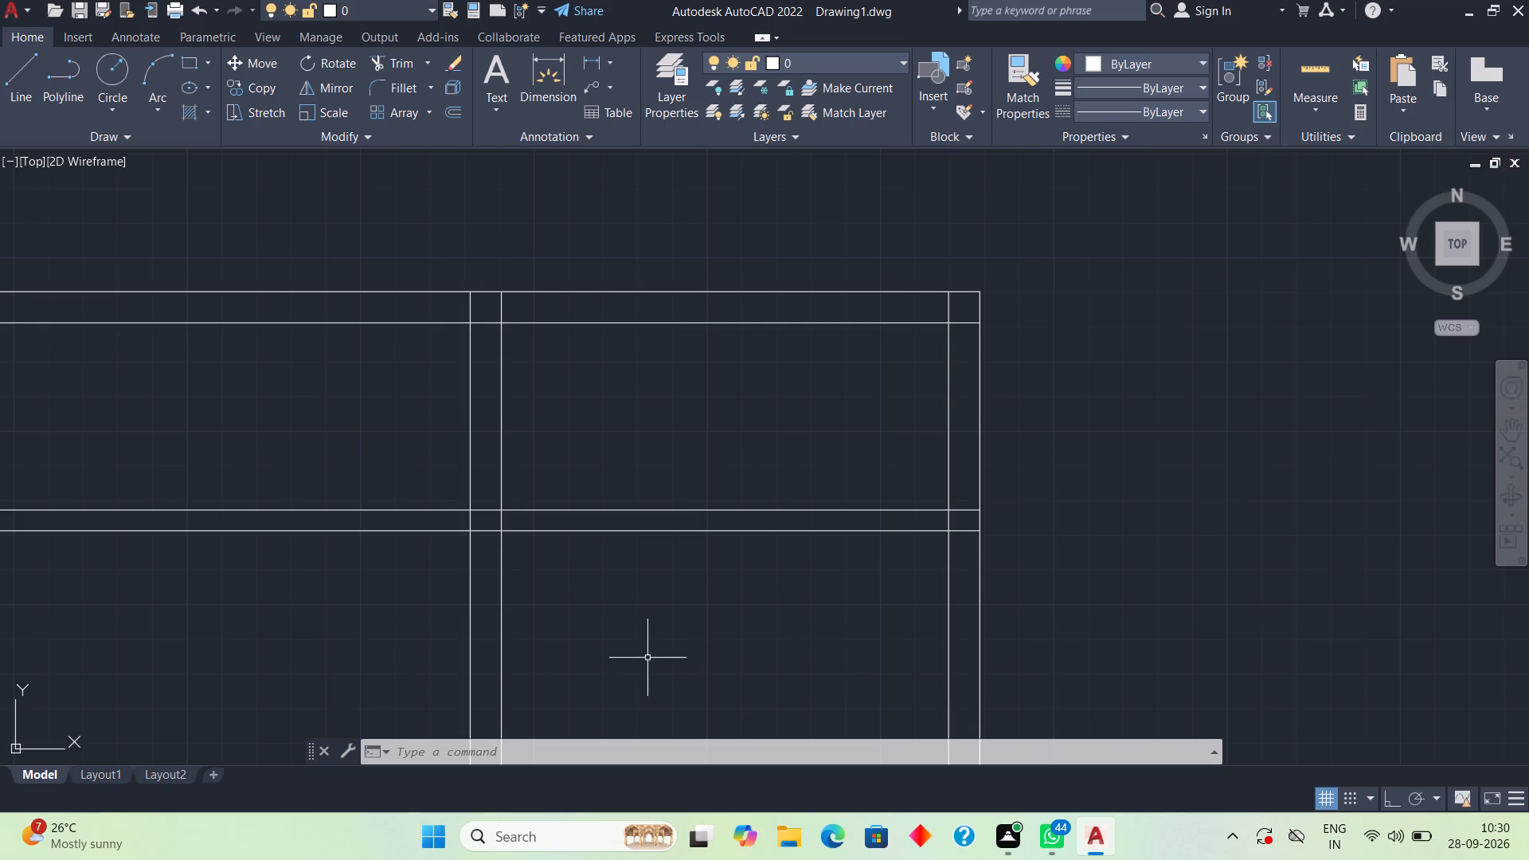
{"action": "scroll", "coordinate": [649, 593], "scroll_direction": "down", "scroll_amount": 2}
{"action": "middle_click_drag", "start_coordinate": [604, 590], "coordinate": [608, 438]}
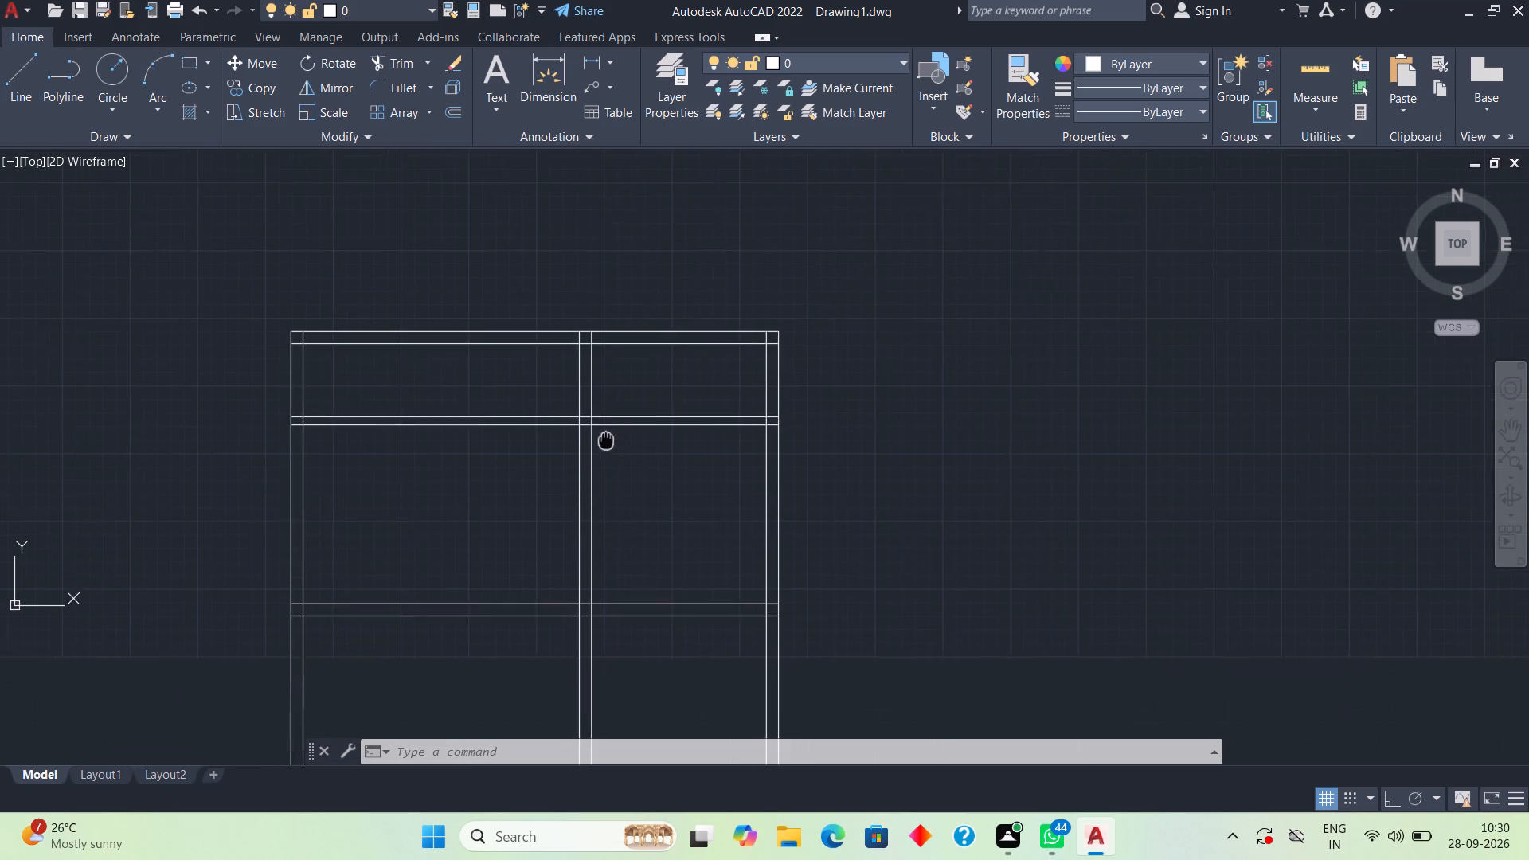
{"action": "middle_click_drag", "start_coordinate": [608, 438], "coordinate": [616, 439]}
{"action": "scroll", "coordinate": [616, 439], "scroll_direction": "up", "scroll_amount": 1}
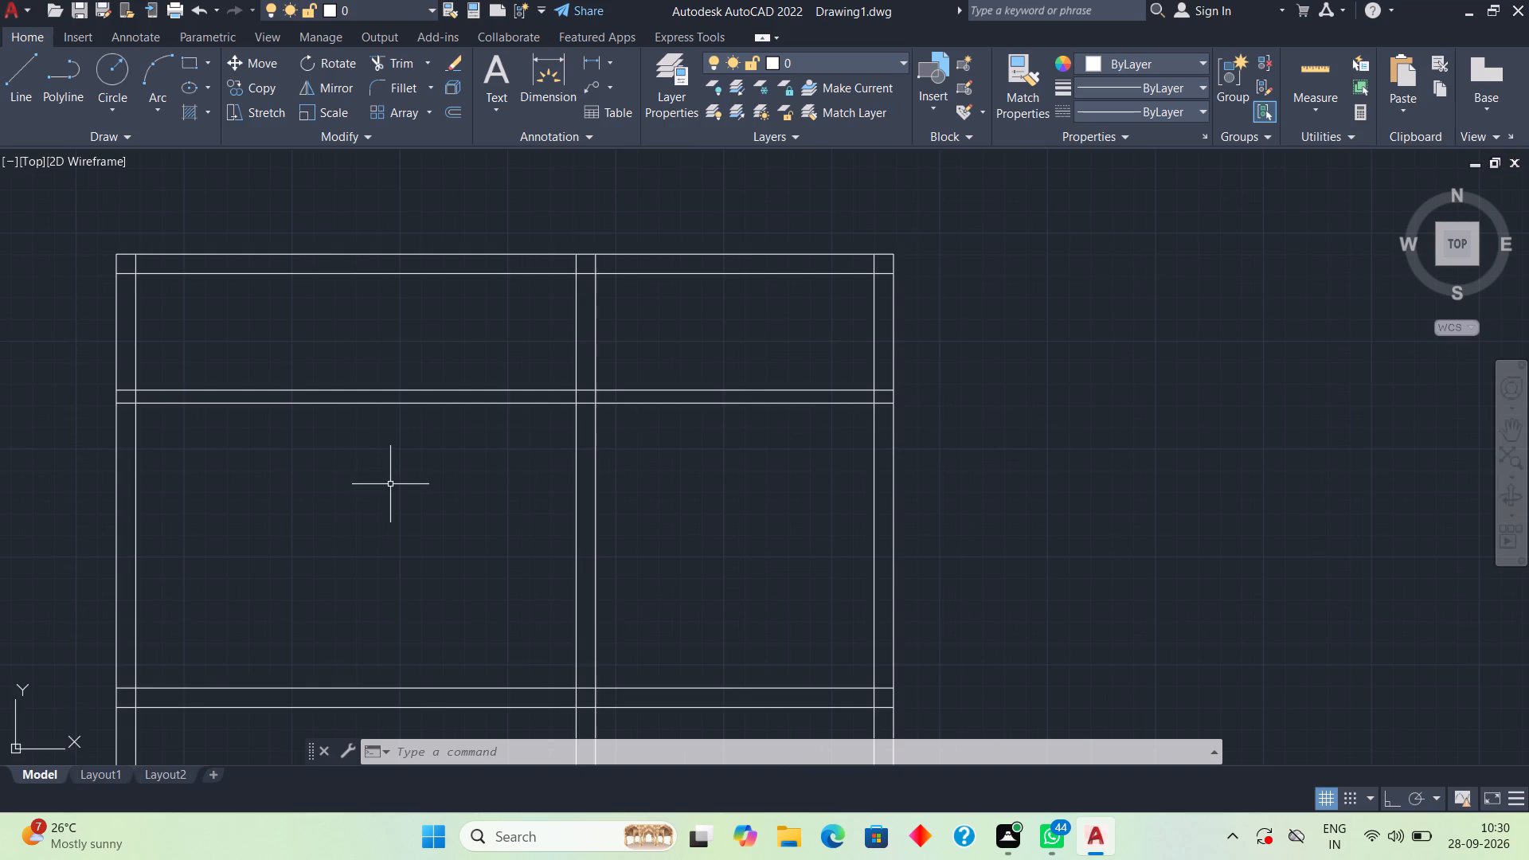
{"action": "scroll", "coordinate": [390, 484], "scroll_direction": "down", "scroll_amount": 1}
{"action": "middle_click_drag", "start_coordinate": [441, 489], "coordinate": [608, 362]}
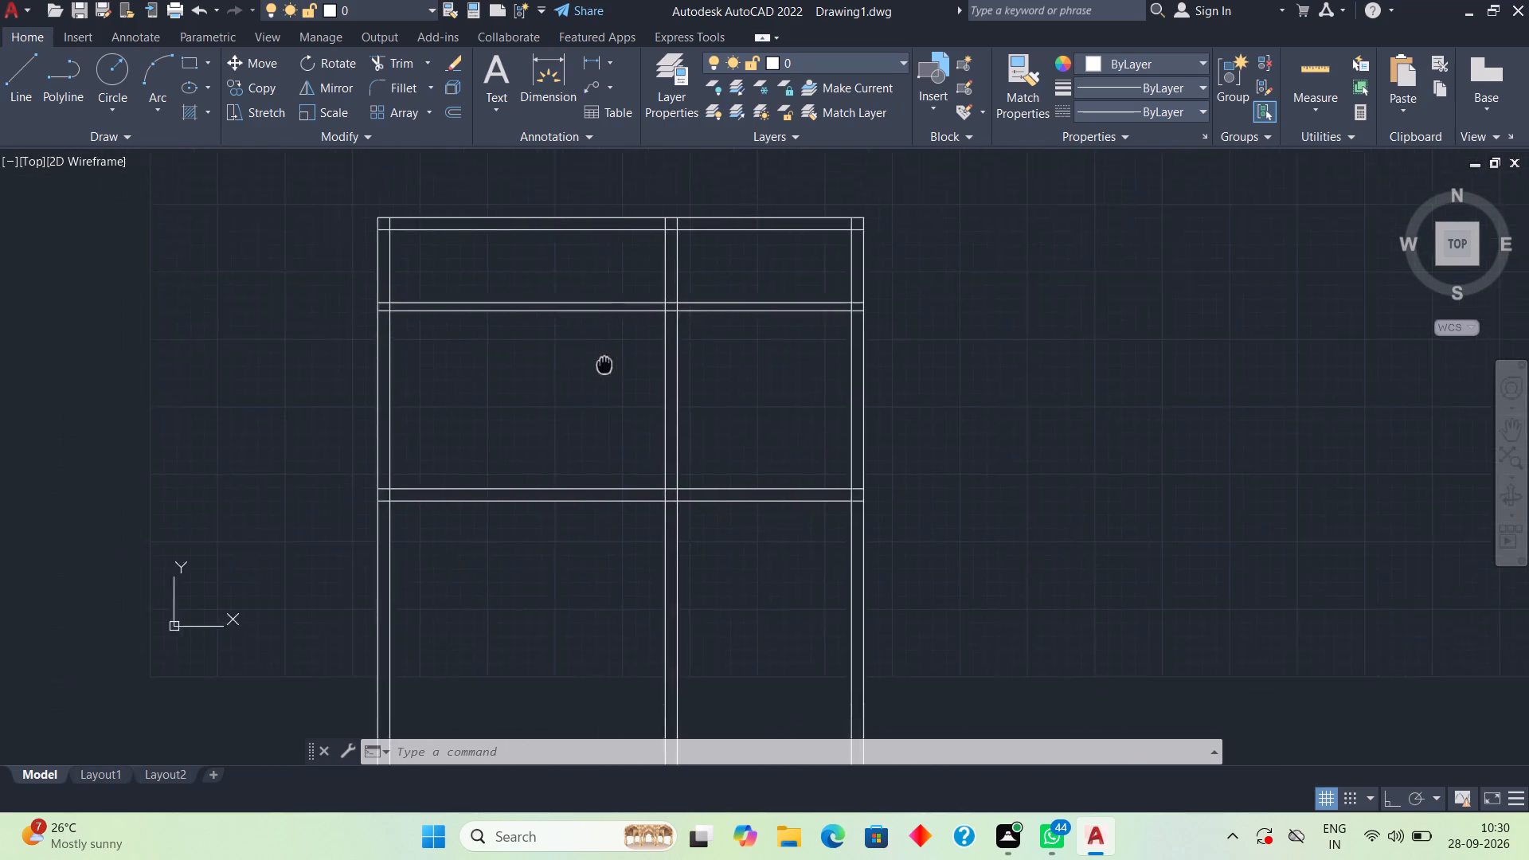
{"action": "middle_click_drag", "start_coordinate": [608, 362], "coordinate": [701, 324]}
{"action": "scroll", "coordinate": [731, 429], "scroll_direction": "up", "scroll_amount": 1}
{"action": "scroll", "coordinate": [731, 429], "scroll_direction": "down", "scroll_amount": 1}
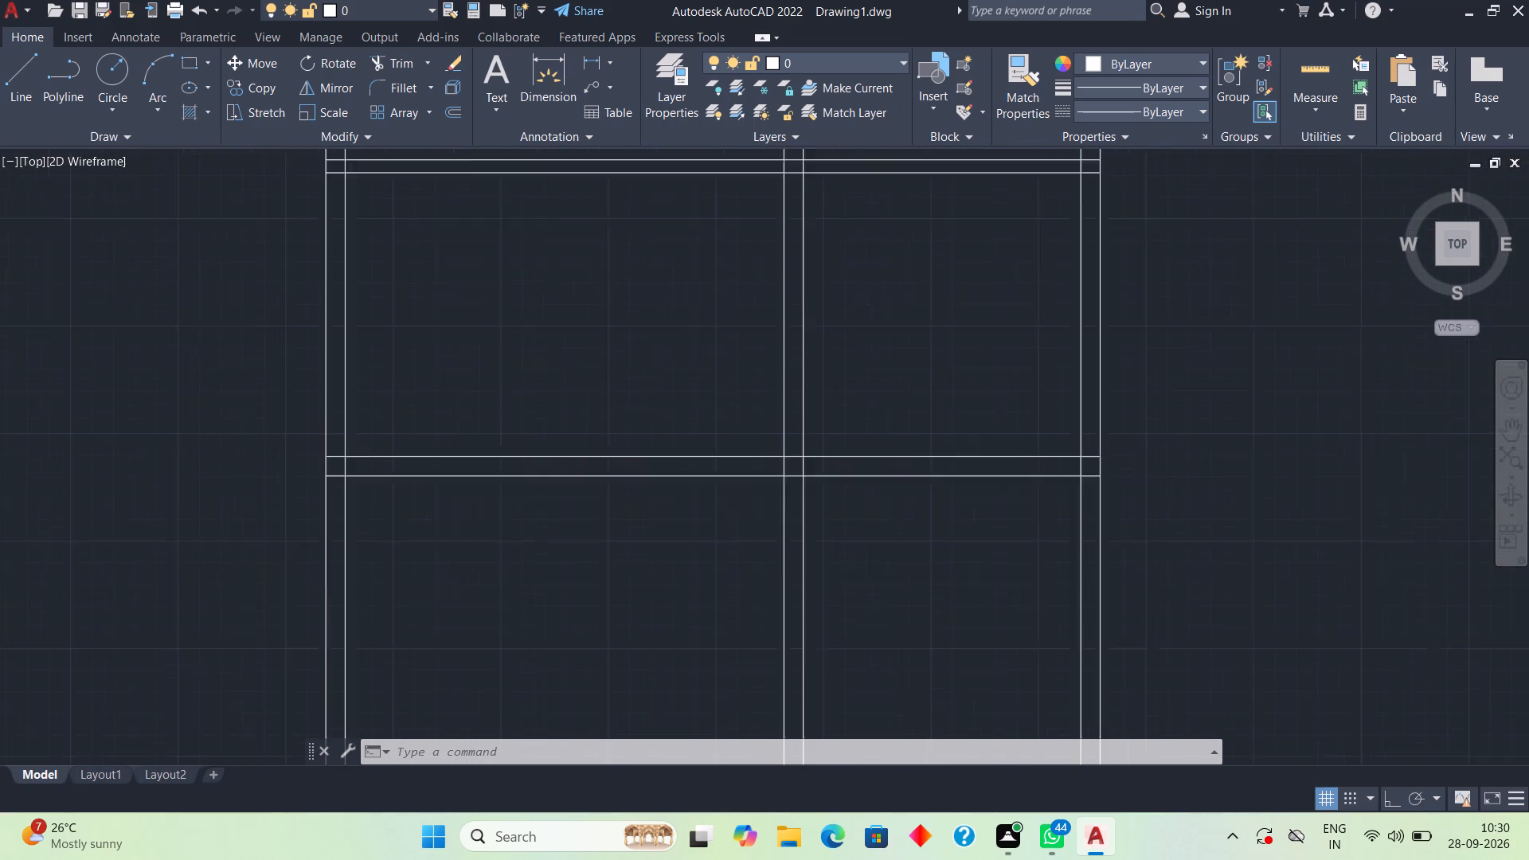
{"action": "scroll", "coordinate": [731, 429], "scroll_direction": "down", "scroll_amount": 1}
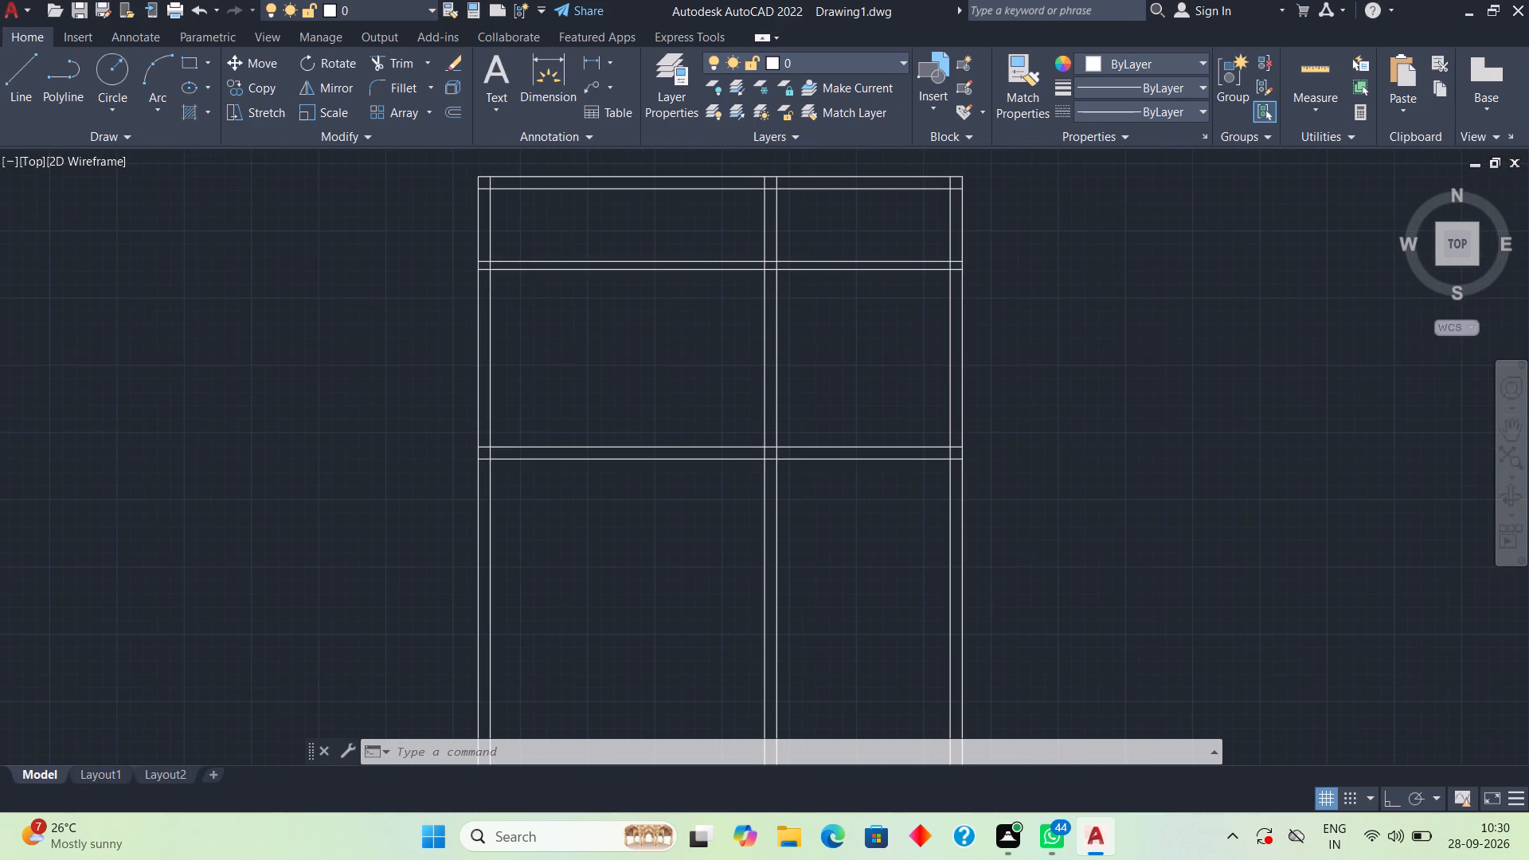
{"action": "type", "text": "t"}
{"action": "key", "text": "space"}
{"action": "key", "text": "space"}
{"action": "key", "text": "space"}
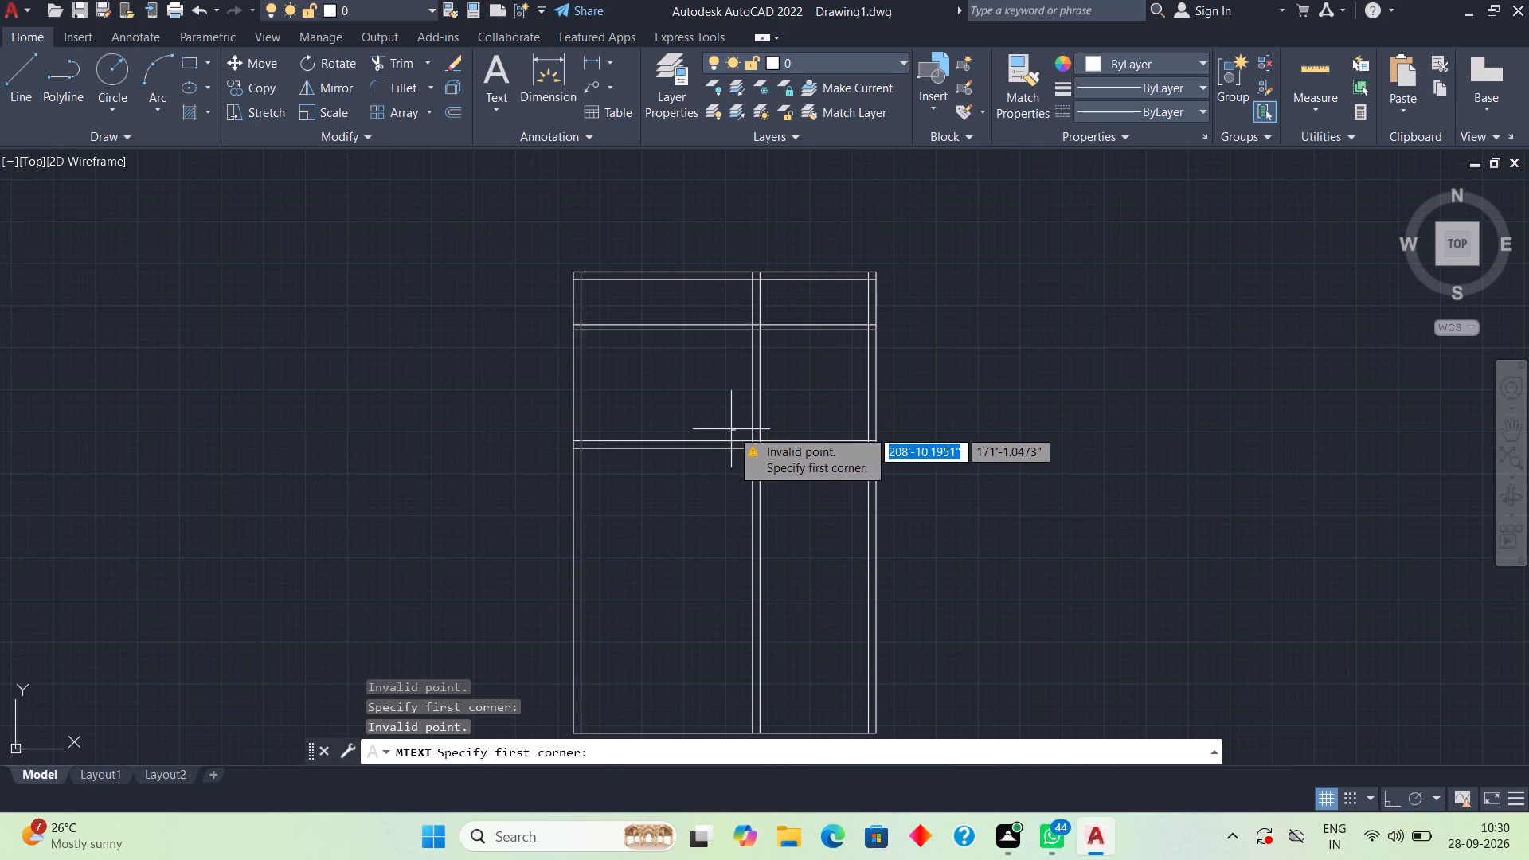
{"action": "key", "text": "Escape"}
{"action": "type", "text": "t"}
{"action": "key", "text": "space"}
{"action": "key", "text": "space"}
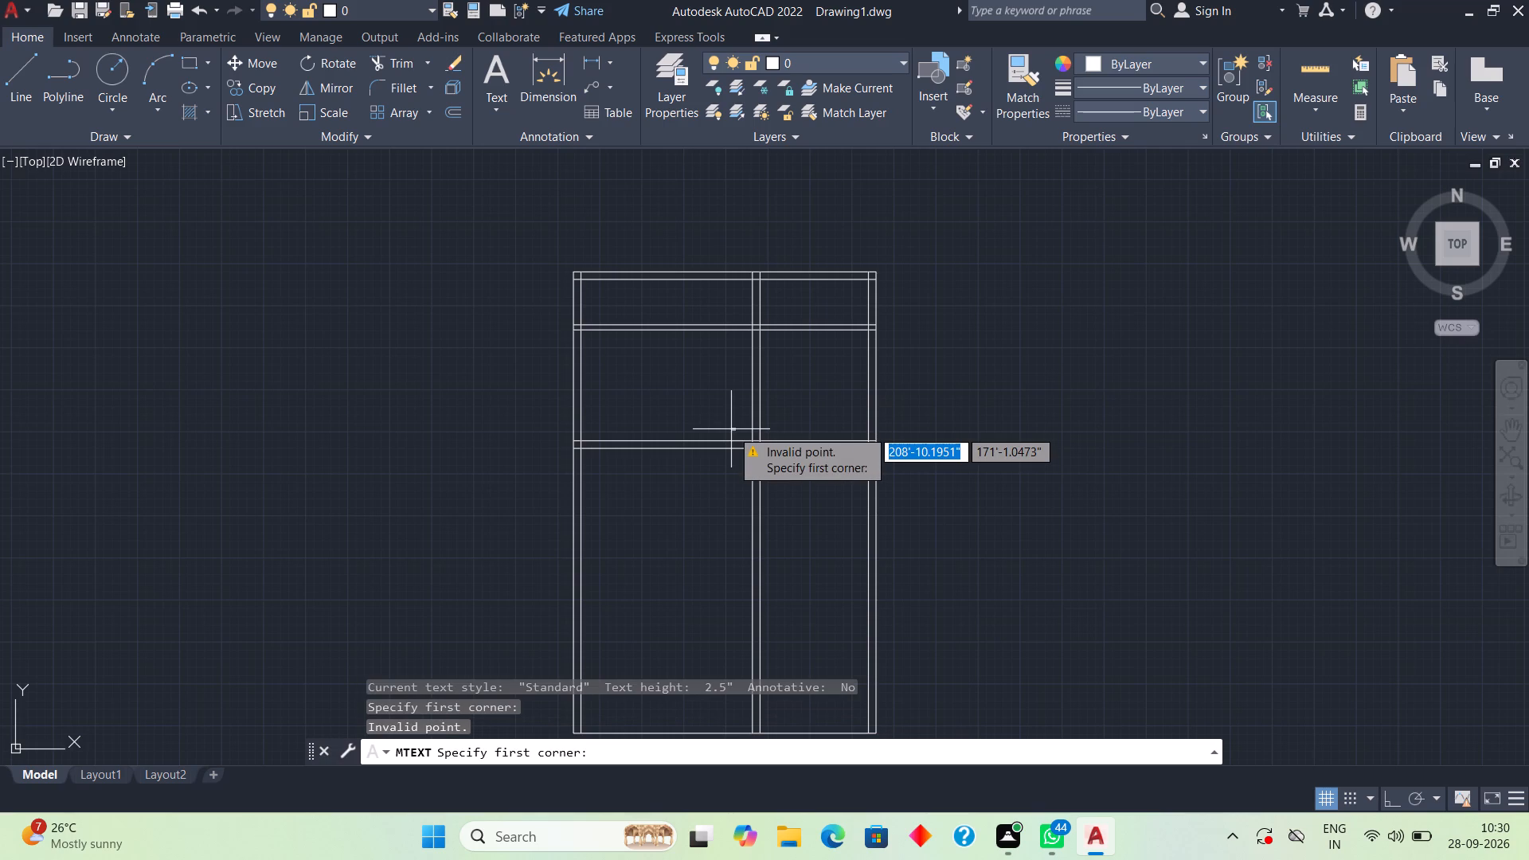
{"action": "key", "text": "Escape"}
Trim away the upper cross wall's two lines across the left room, including their short remnants inside the left outer wall.
{"action": "type", "text": "tr"}
{"action": "key", "text": "space"}
{"action": "key", "text": "space"}
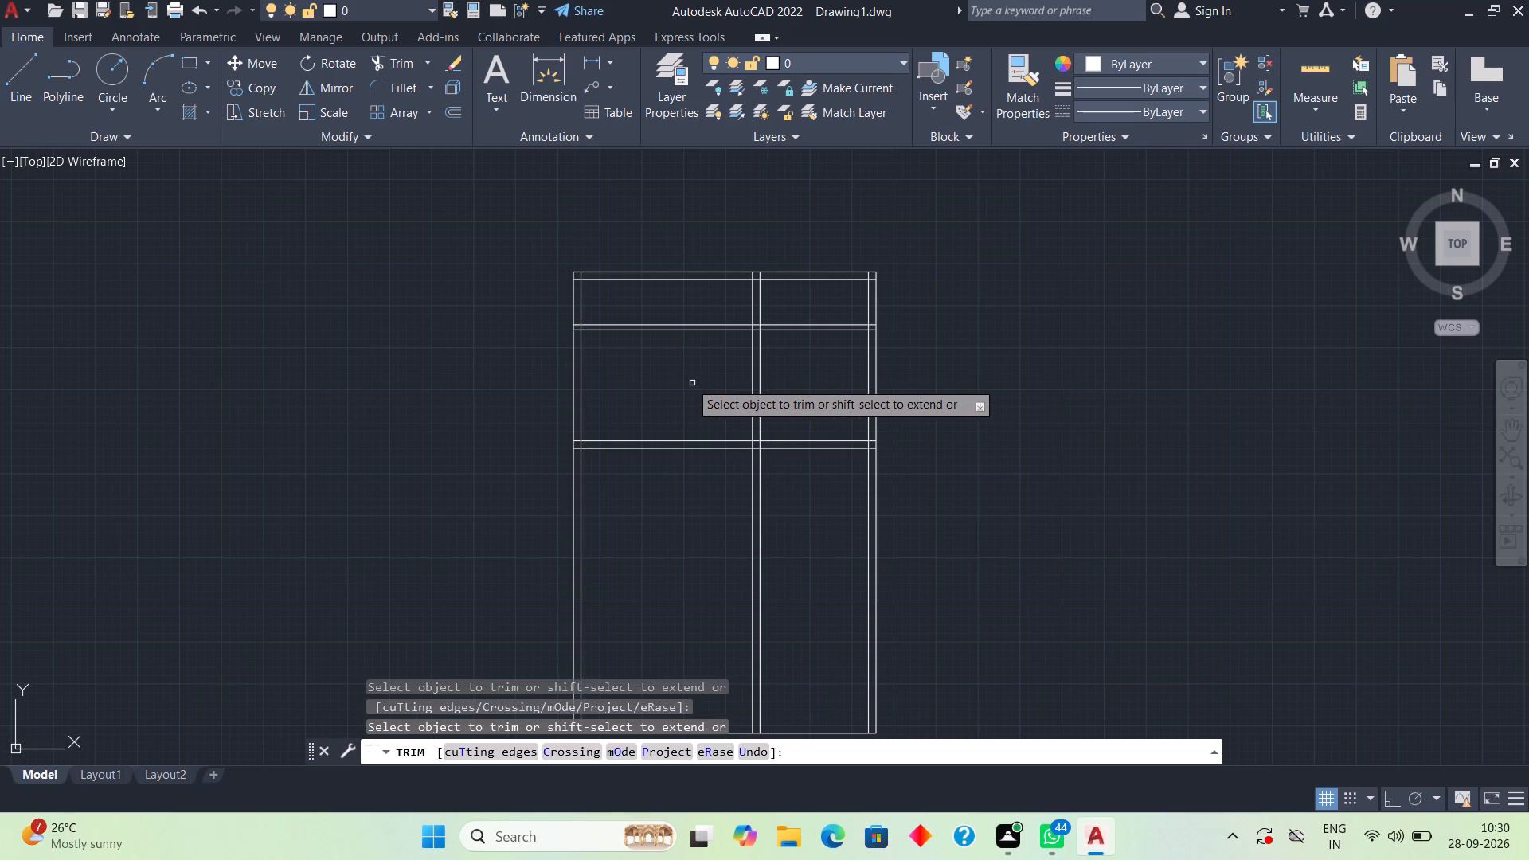
{"action": "left_click_drag", "start_coordinate": [686, 360], "coordinate": [655, 302]}
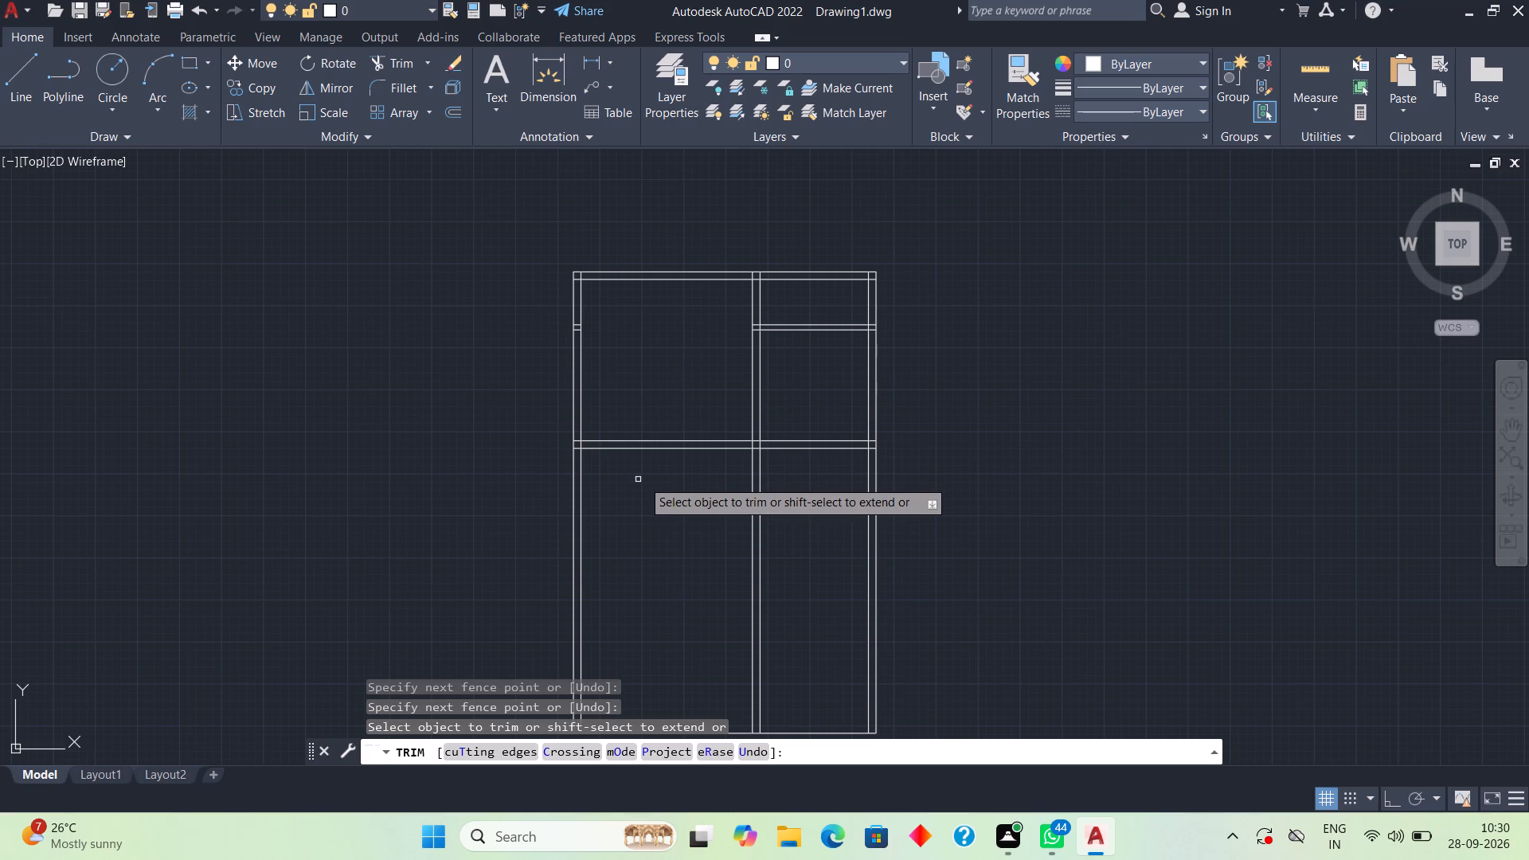
{"action": "scroll", "coordinate": [567, 334], "scroll_direction": "up", "scroll_amount": 2}
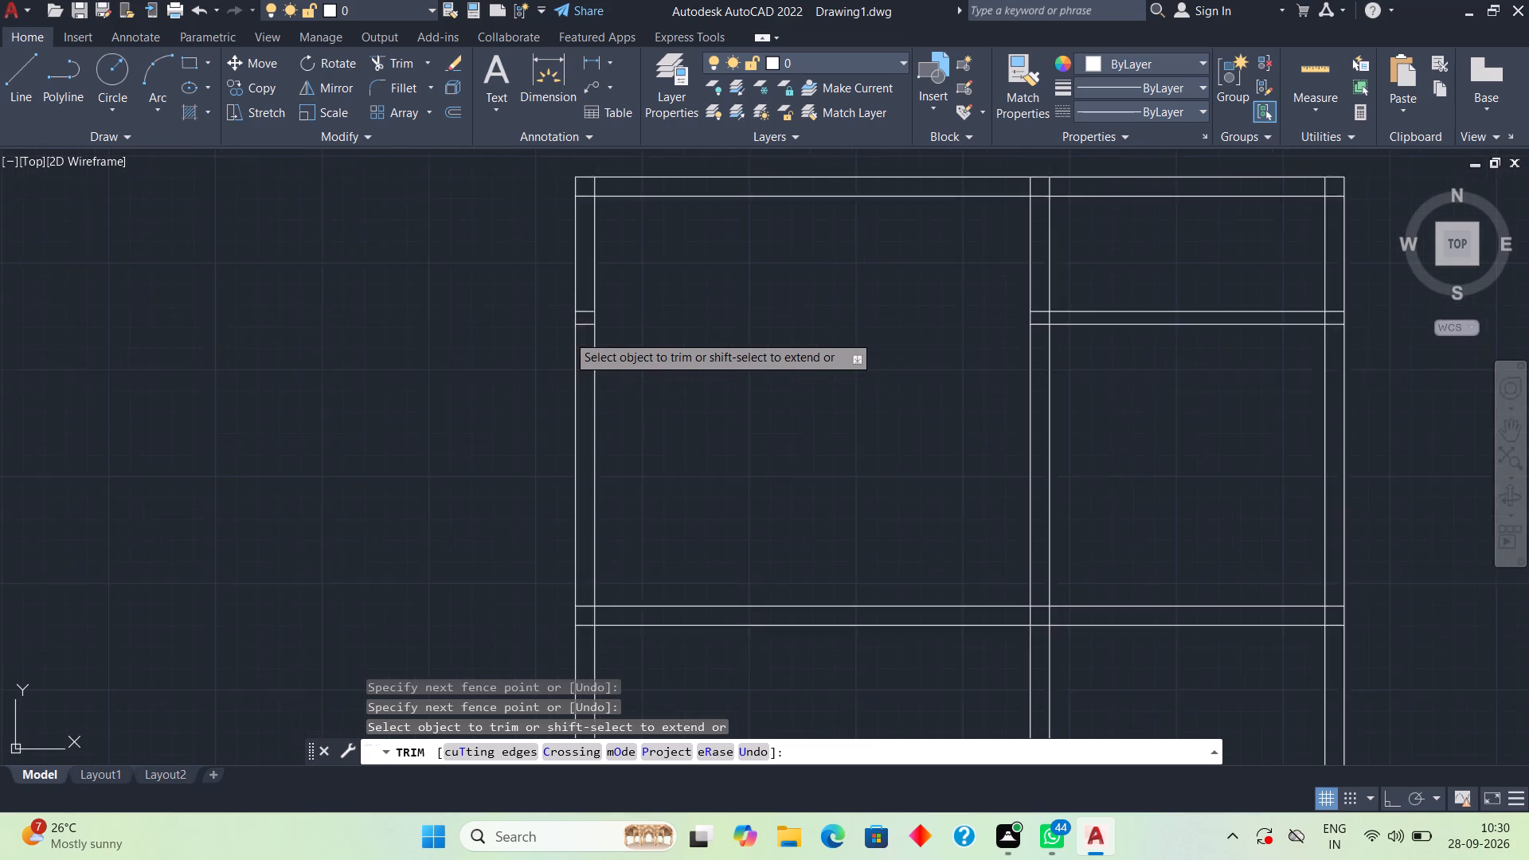
{"action": "scroll", "coordinate": [567, 334], "scroll_direction": "up", "scroll_amount": 2}
{"action": "left_click", "coordinate": [602, 260]}
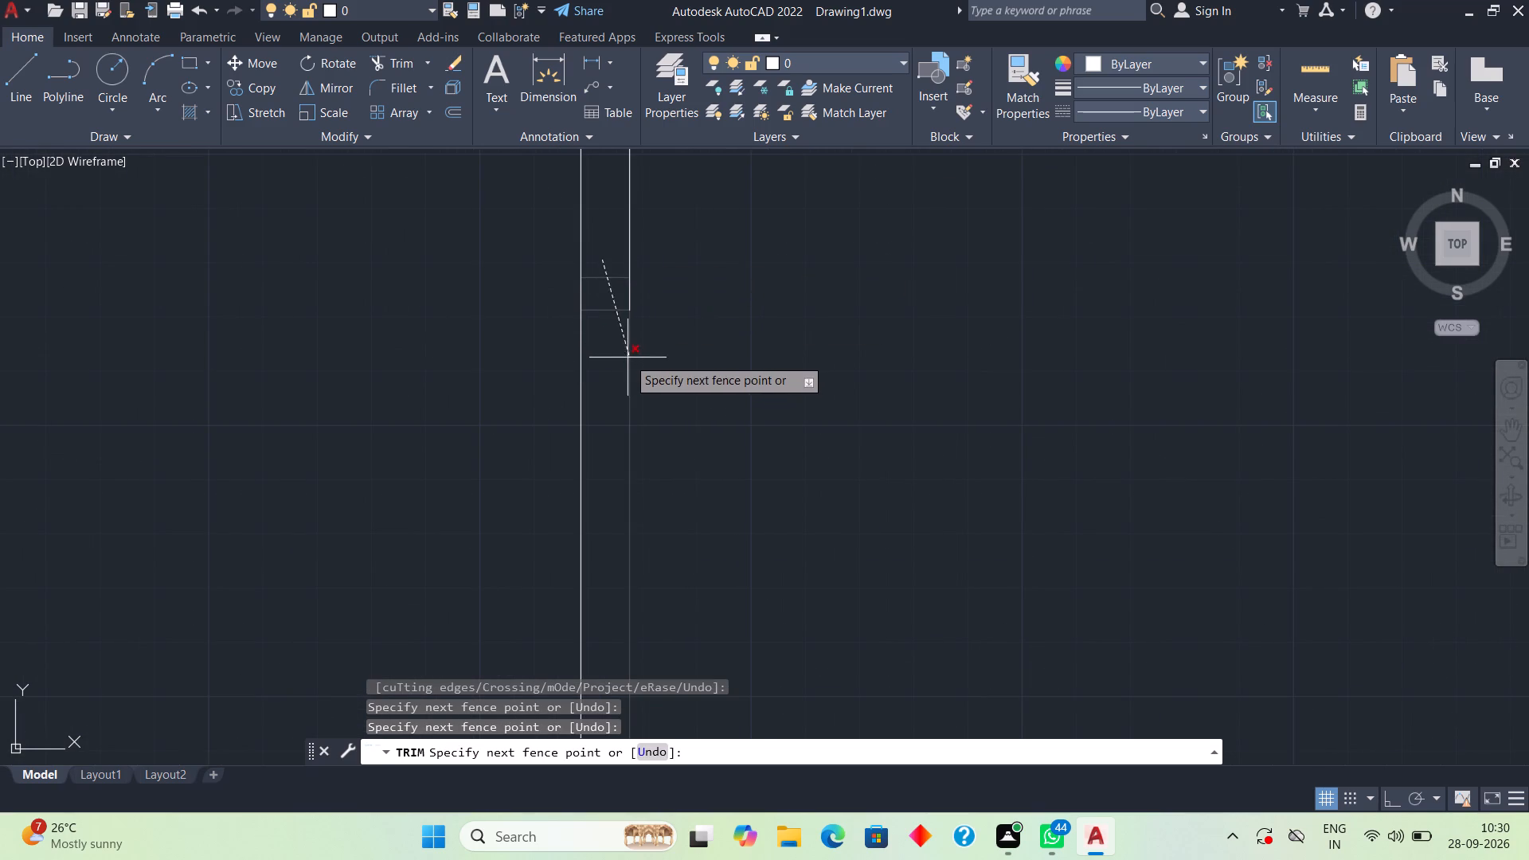
{"action": "left_click", "coordinate": [608, 365]}
{"action": "scroll", "coordinate": [608, 365], "scroll_direction": "down", "scroll_amount": 7}
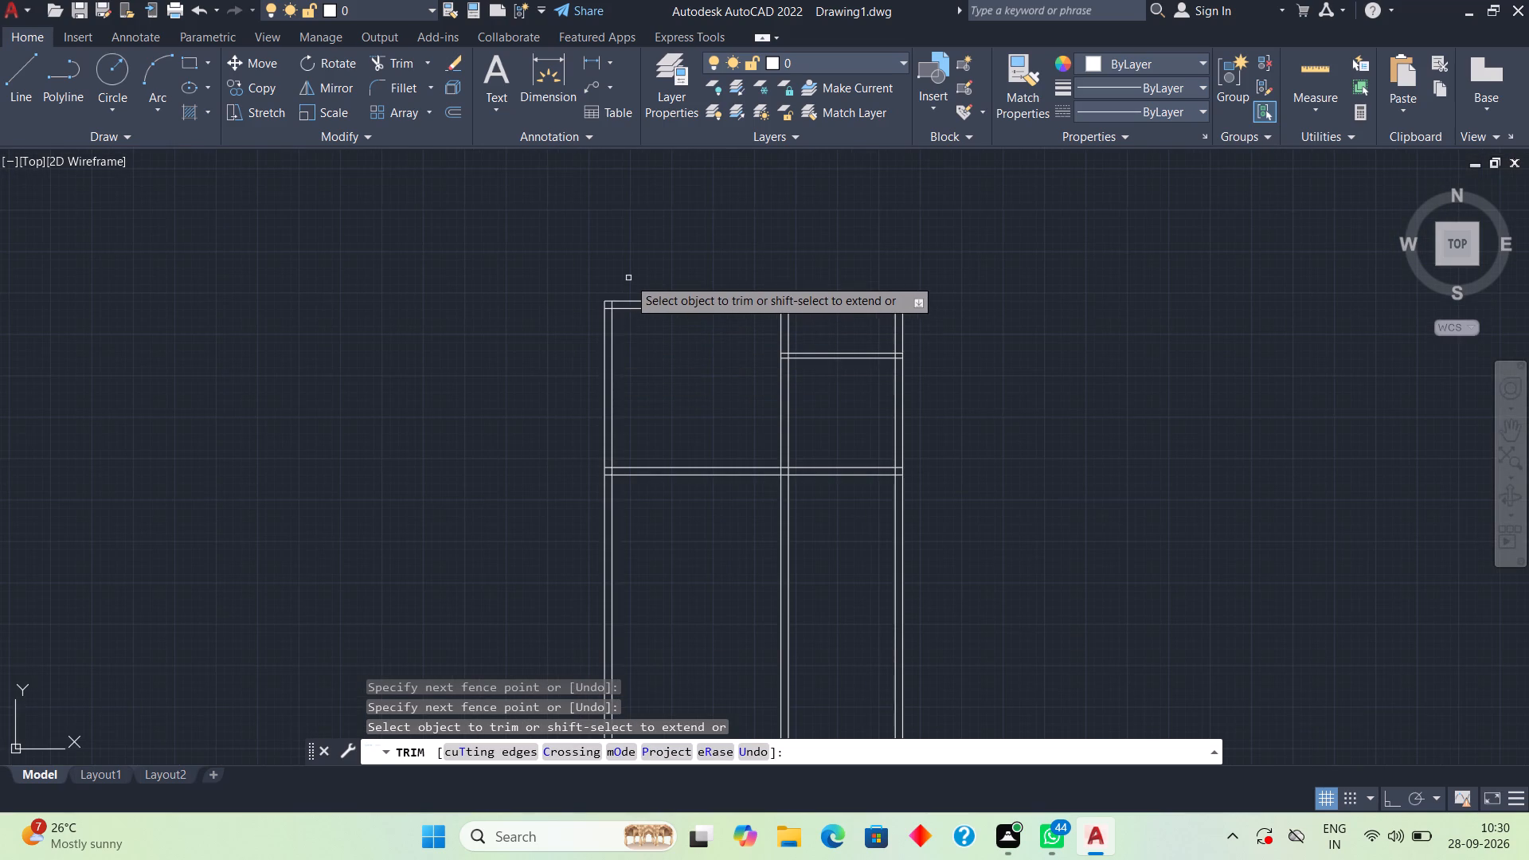
Trim the overlapping inner wall line ends at the upper-left corner of the outer walls.
{"action": "scroll", "coordinate": [628, 278], "scroll_direction": "up", "scroll_amount": 3}
{"action": "left_click", "coordinate": [527, 393]}
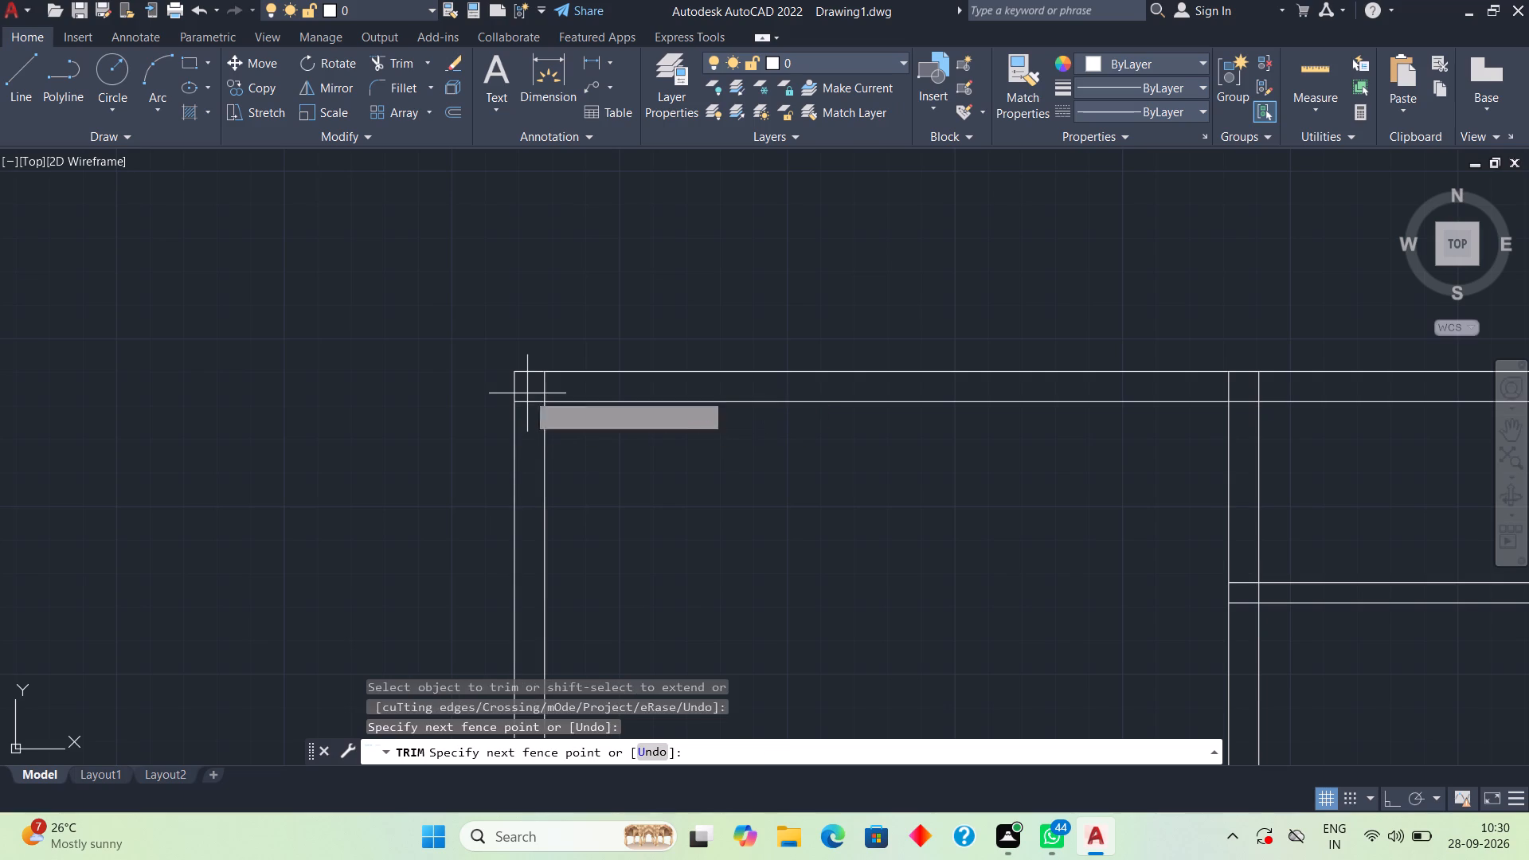
{"action": "left_click", "coordinate": [528, 414]}
{"action": "left_click", "coordinate": [528, 385]}
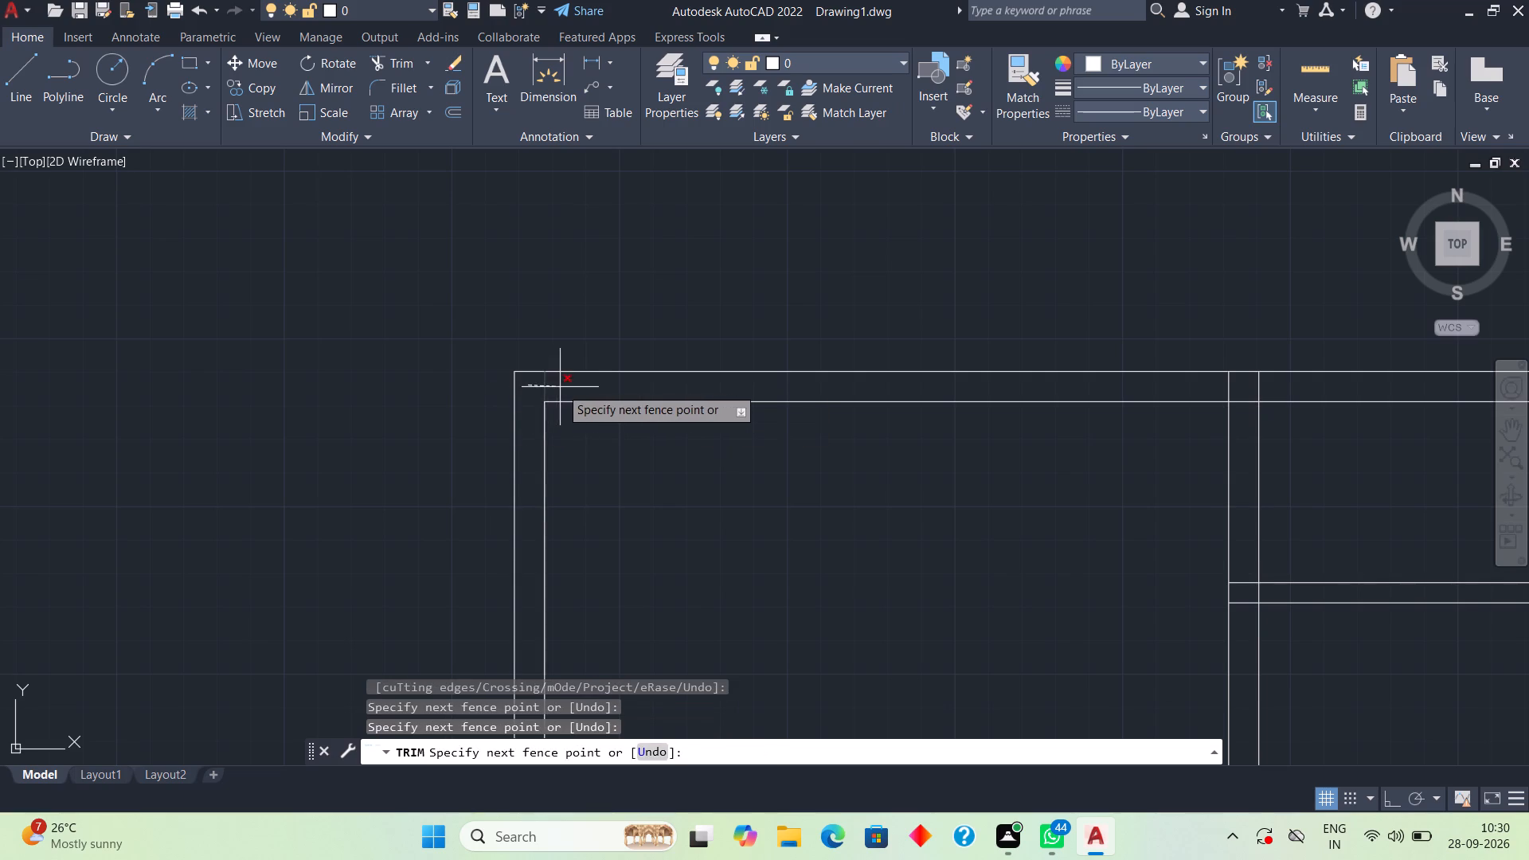
{"action": "left_click", "coordinate": [560, 387]}
{"action": "scroll", "coordinate": [1234, 304], "scroll_direction": "down", "scroll_amount": 4}
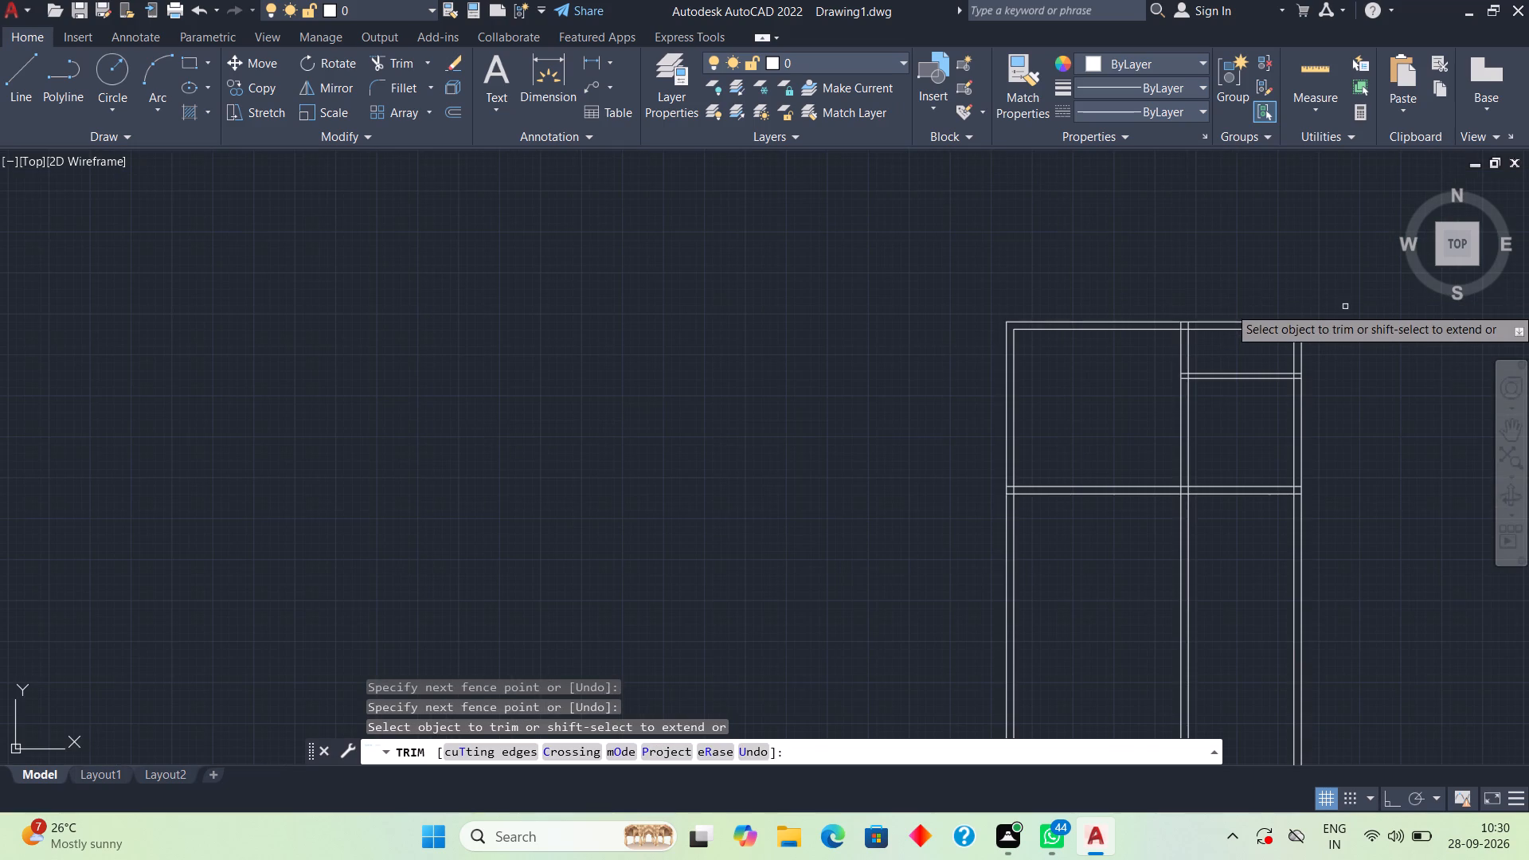
Trim the overlapping line segments where the vertical partition and the right outer wall meet the upper wall.
{"action": "scroll", "coordinate": [1346, 307], "scroll_direction": "up", "scroll_amount": 3}
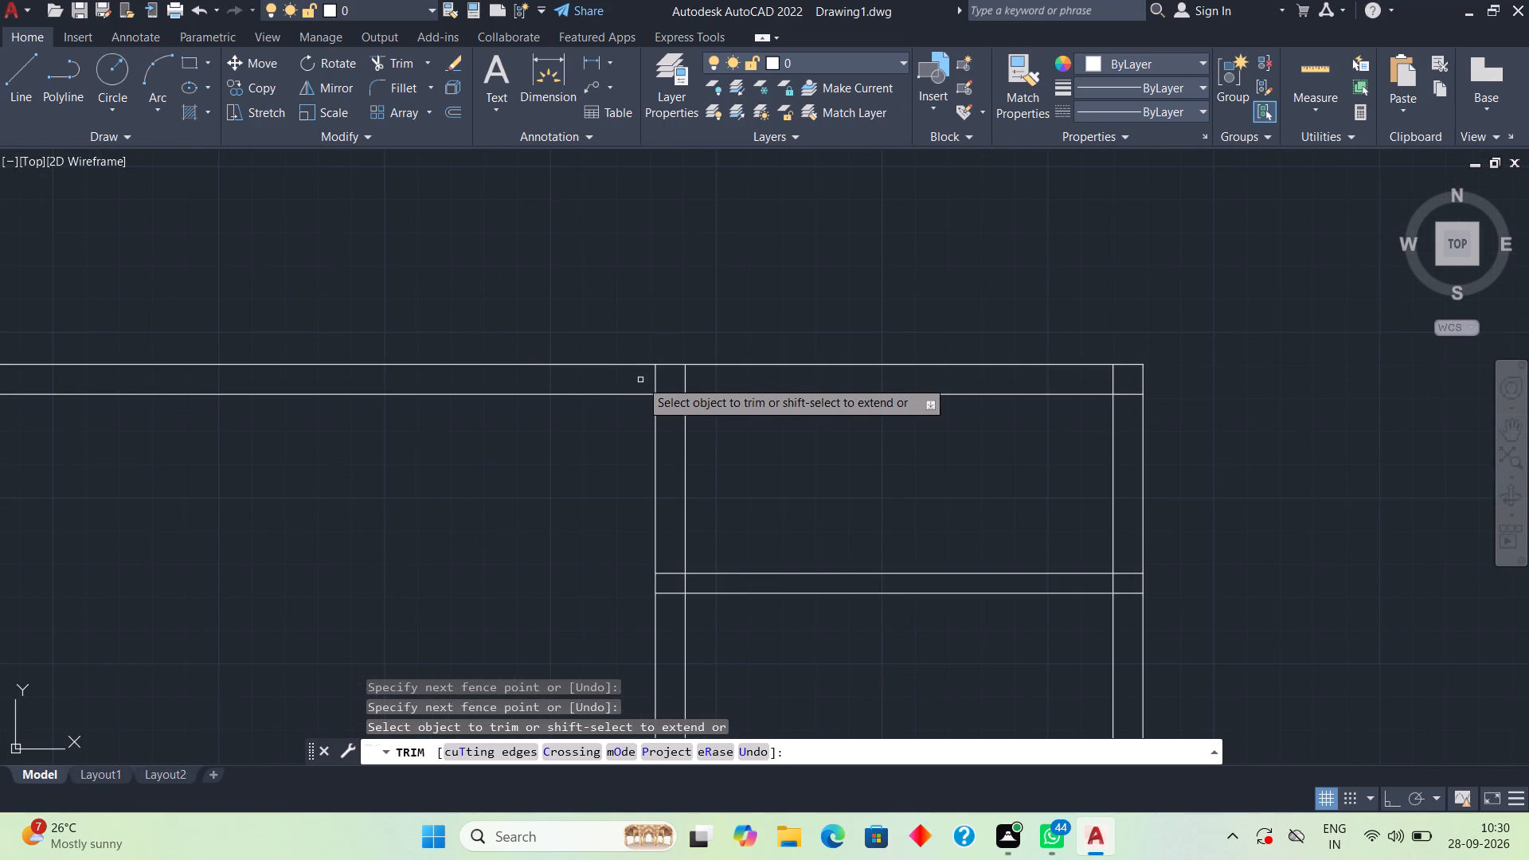
{"action": "left_click_drag", "start_coordinate": [640, 380], "coordinate": [654, 381]}
{"action": "left_click_drag", "start_coordinate": [666, 382], "coordinate": [691, 382]}
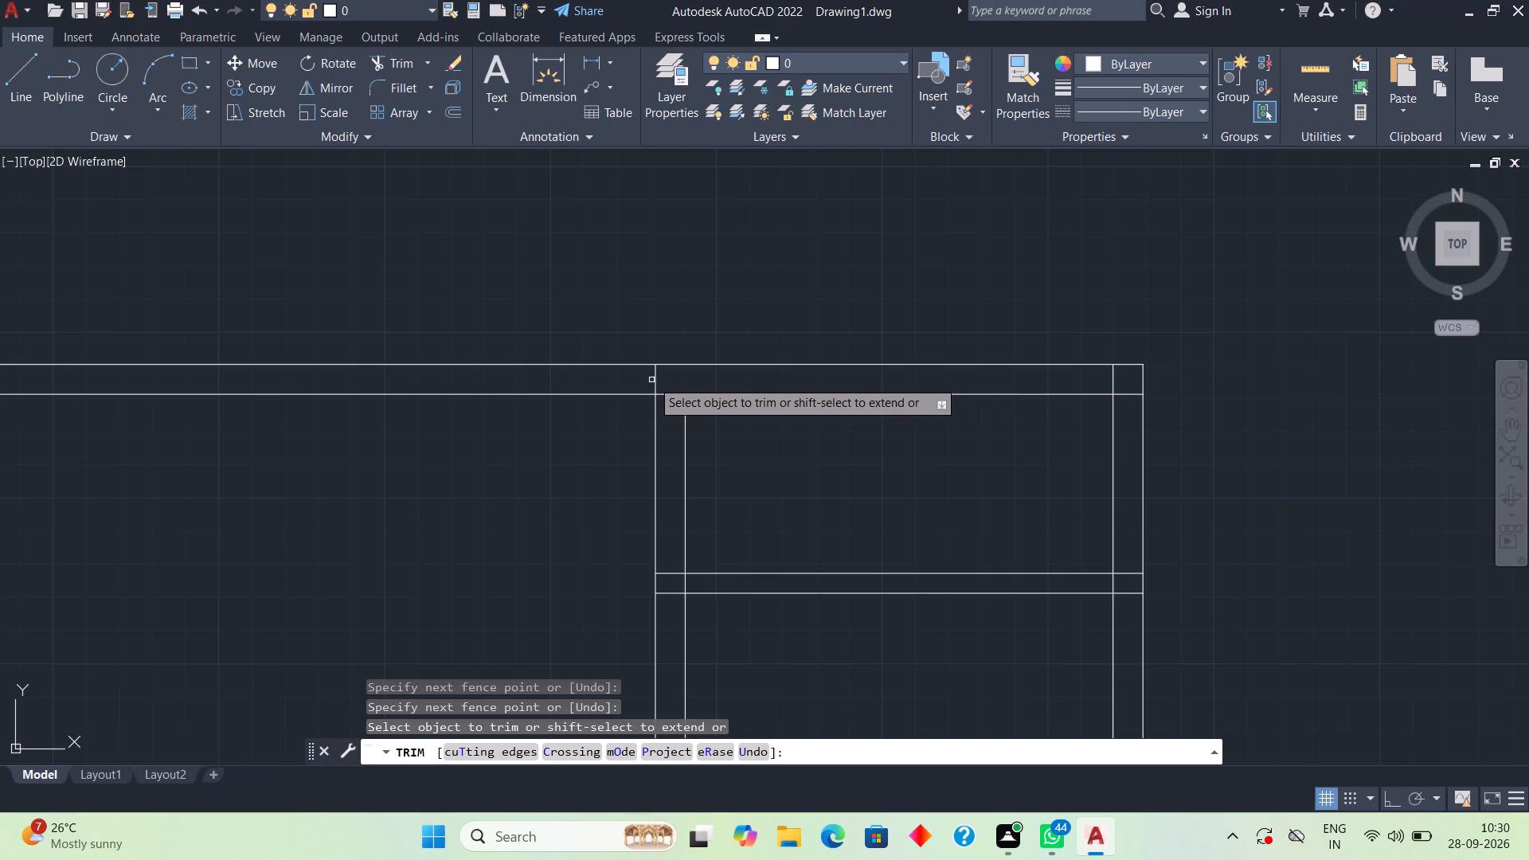
{"action": "left_click", "coordinate": [655, 381]}
{"action": "left_click", "coordinate": [664, 395]}
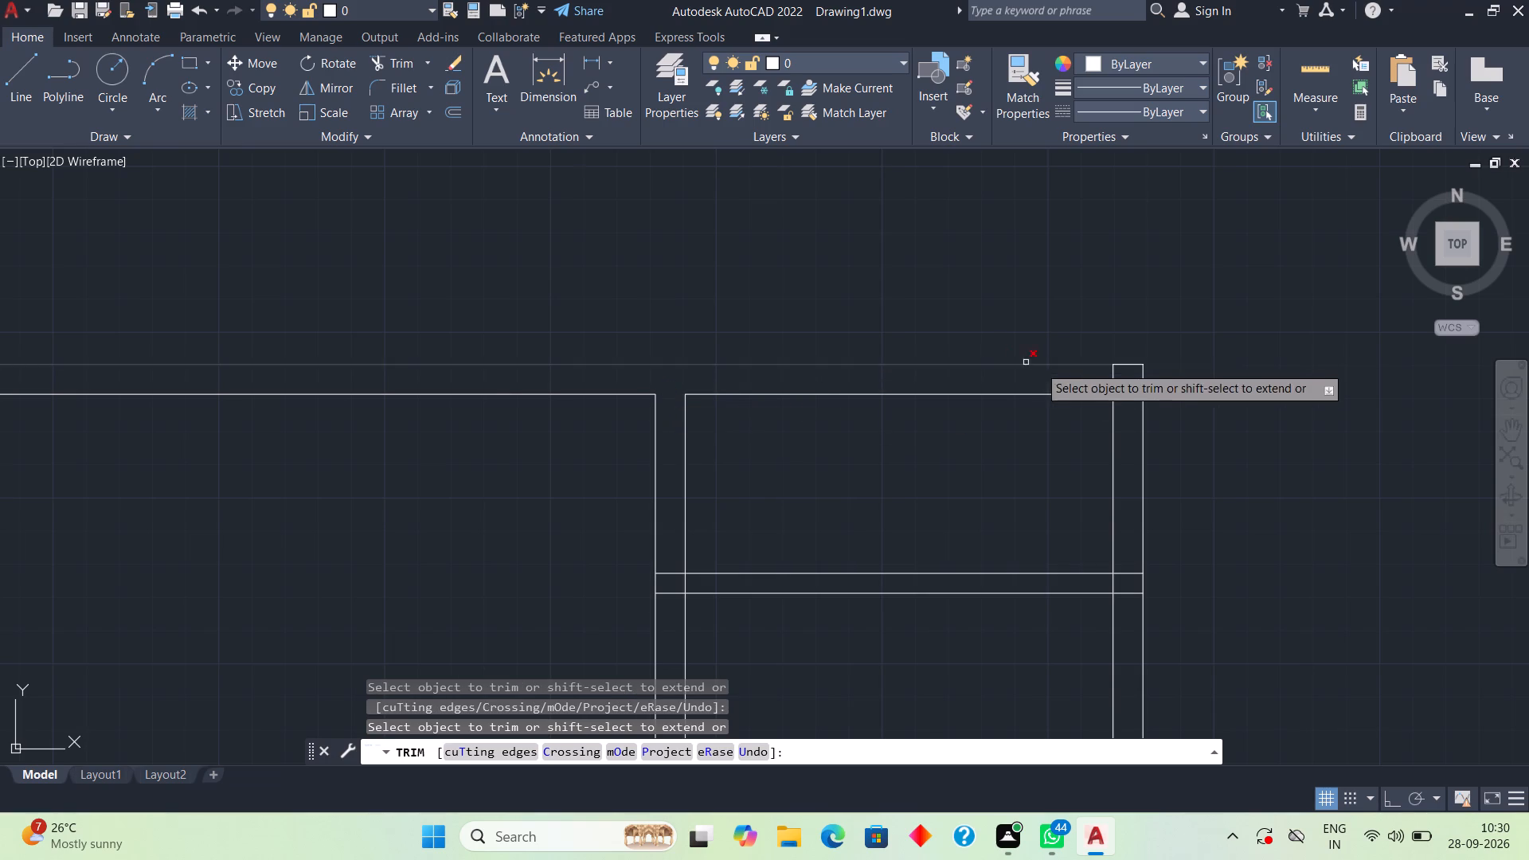
{"action": "left_click", "coordinate": [1111, 384]}
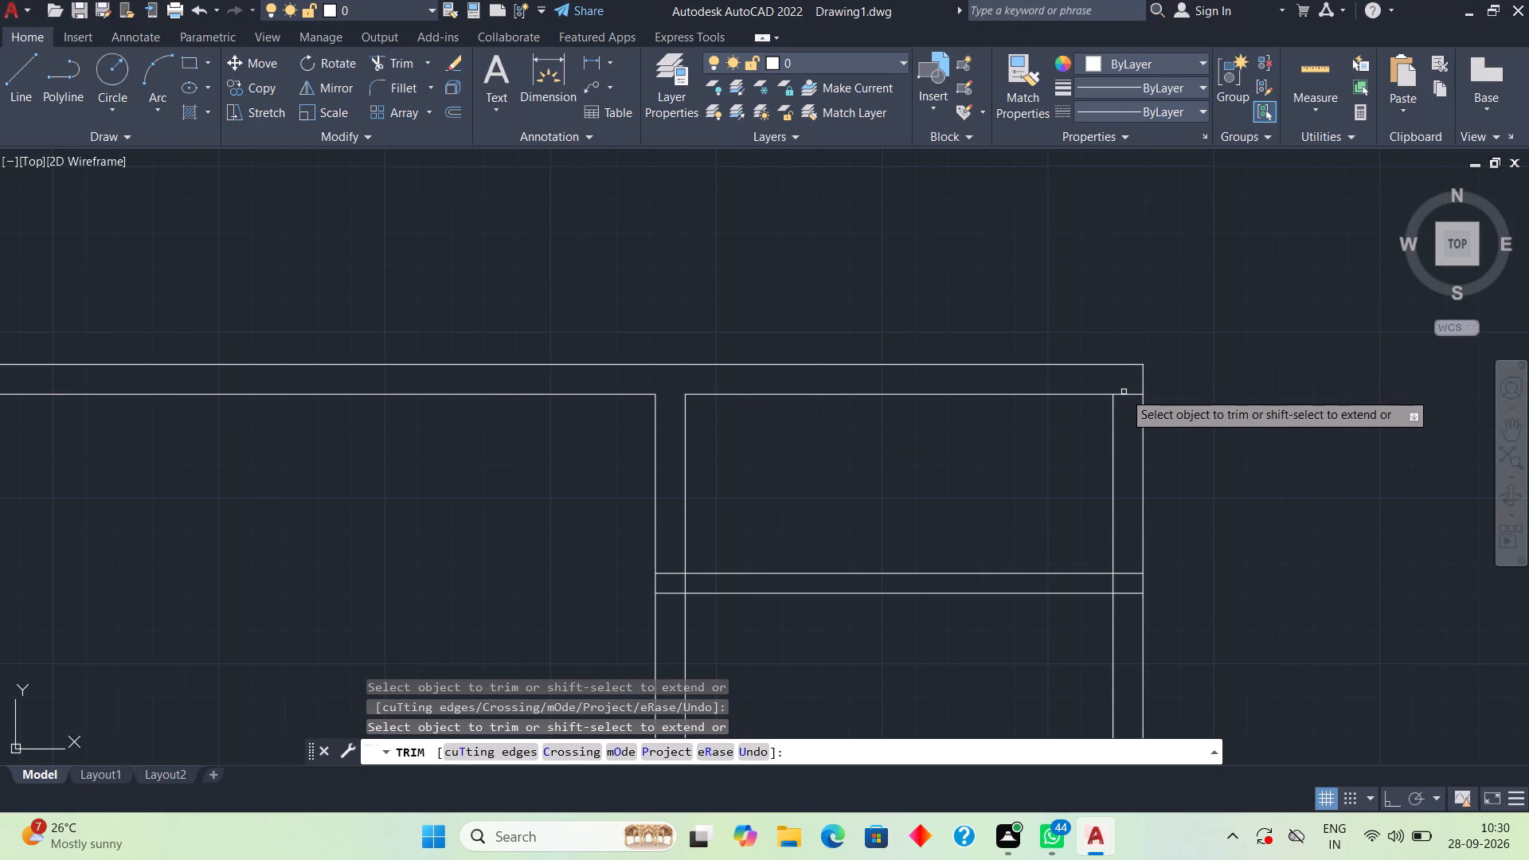
{"action": "left_click", "coordinate": [1125, 395]}
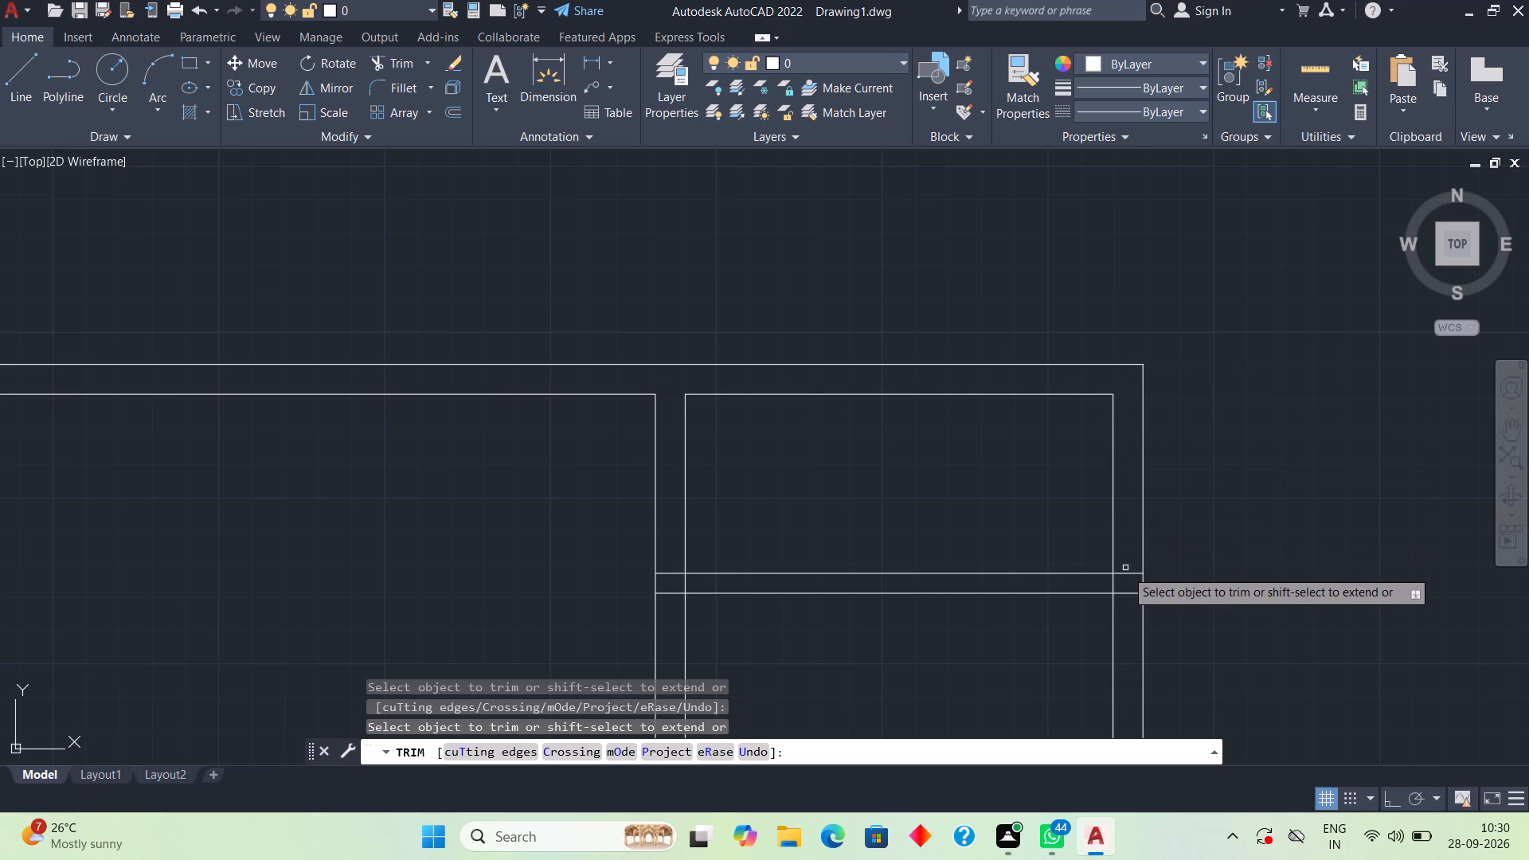
Trim the overlapping line segments at both ends of the upper cross wall, where it meets the right outer wall and the vertical partition.
{"action": "left_click", "coordinate": [1125, 573]}
{"action": "left_click_drag", "start_coordinate": [1125, 590], "coordinate": [1125, 596]}
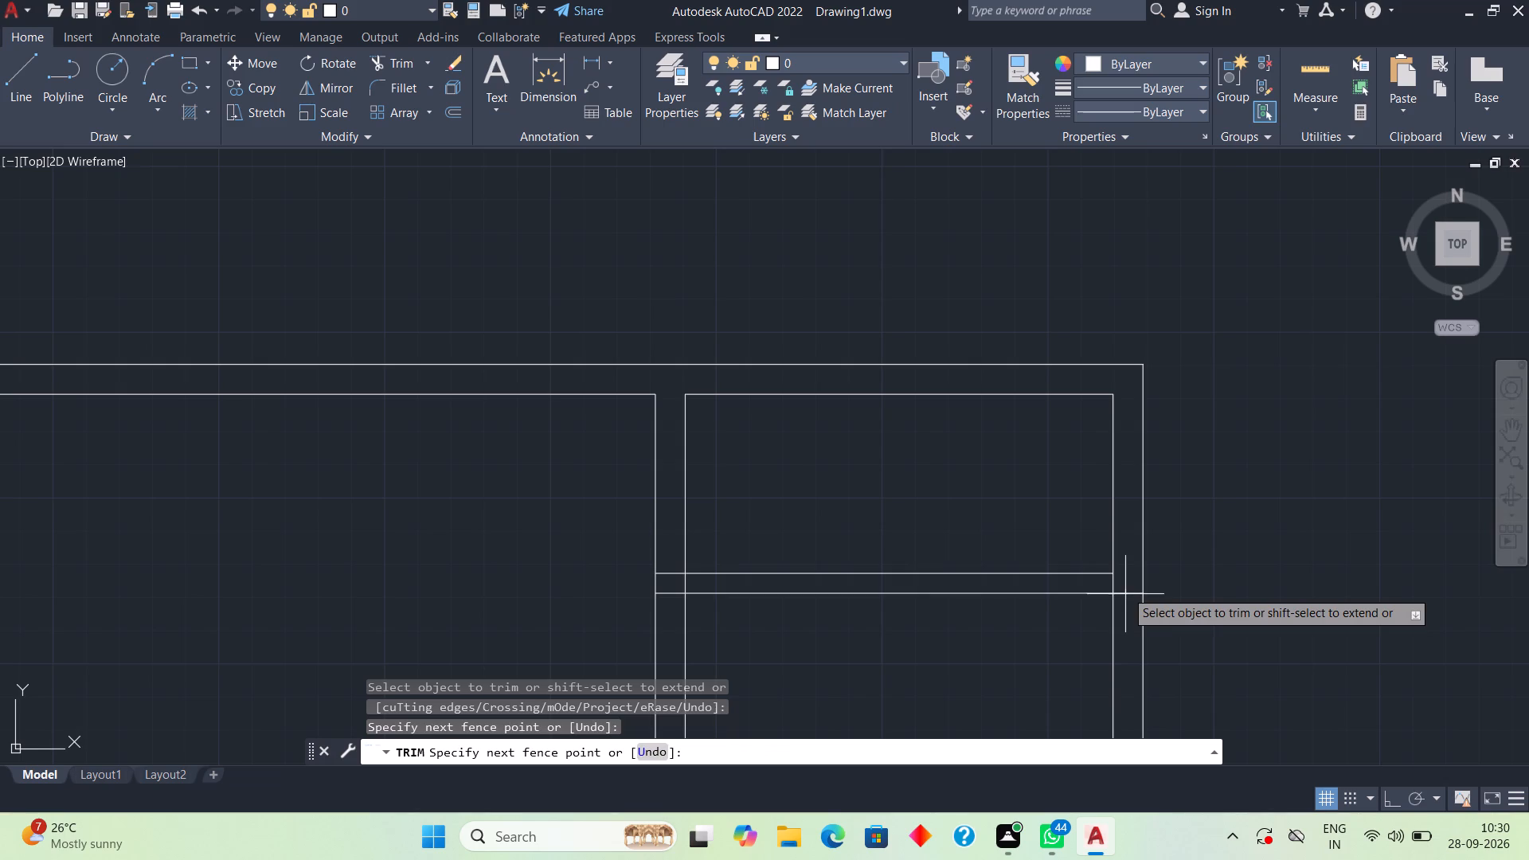
{"action": "left_click_drag", "start_coordinate": [1125, 596], "coordinate": [1125, 601]}
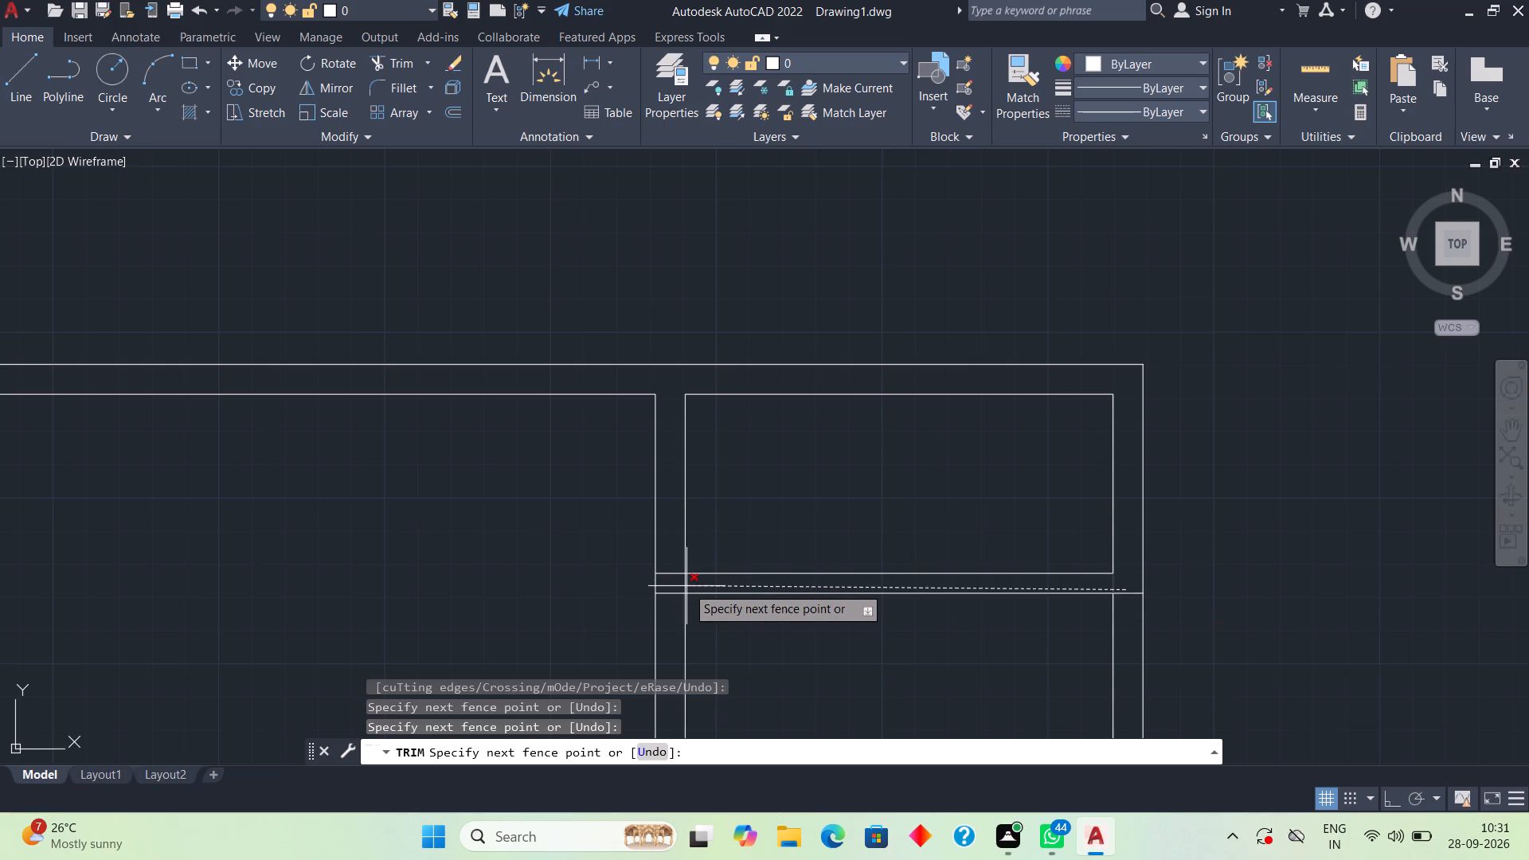
{"action": "left_click", "coordinate": [678, 584]}
{"action": "left_click_drag", "start_coordinate": [671, 568], "coordinate": [671, 584]}
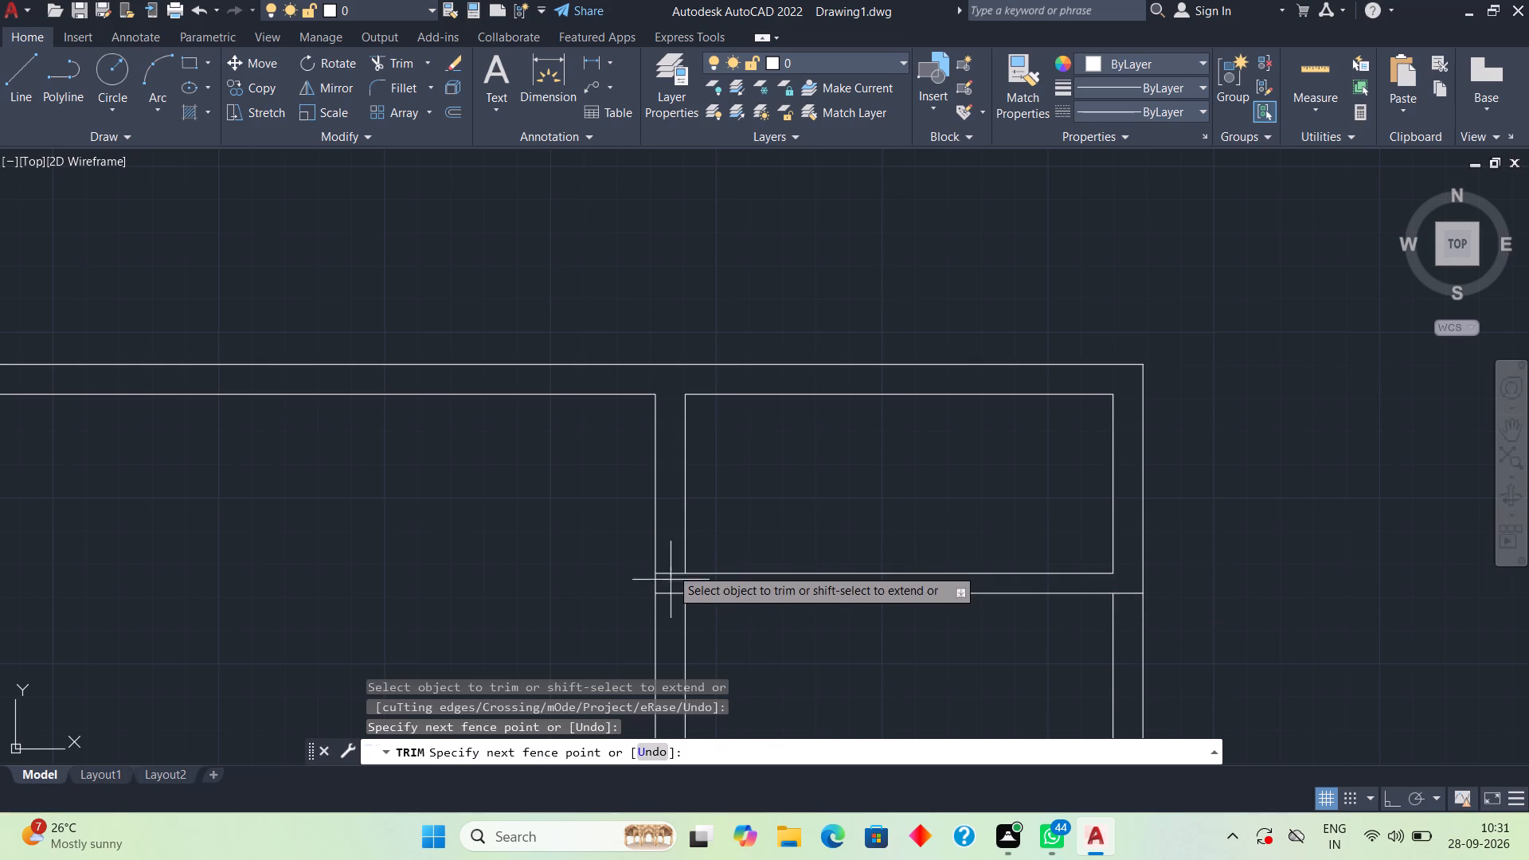
{"action": "left_click_drag", "start_coordinate": [671, 584], "coordinate": [673, 608]}
{"action": "scroll", "coordinate": [674, 603], "scroll_direction": "down", "scroll_amount": 2}
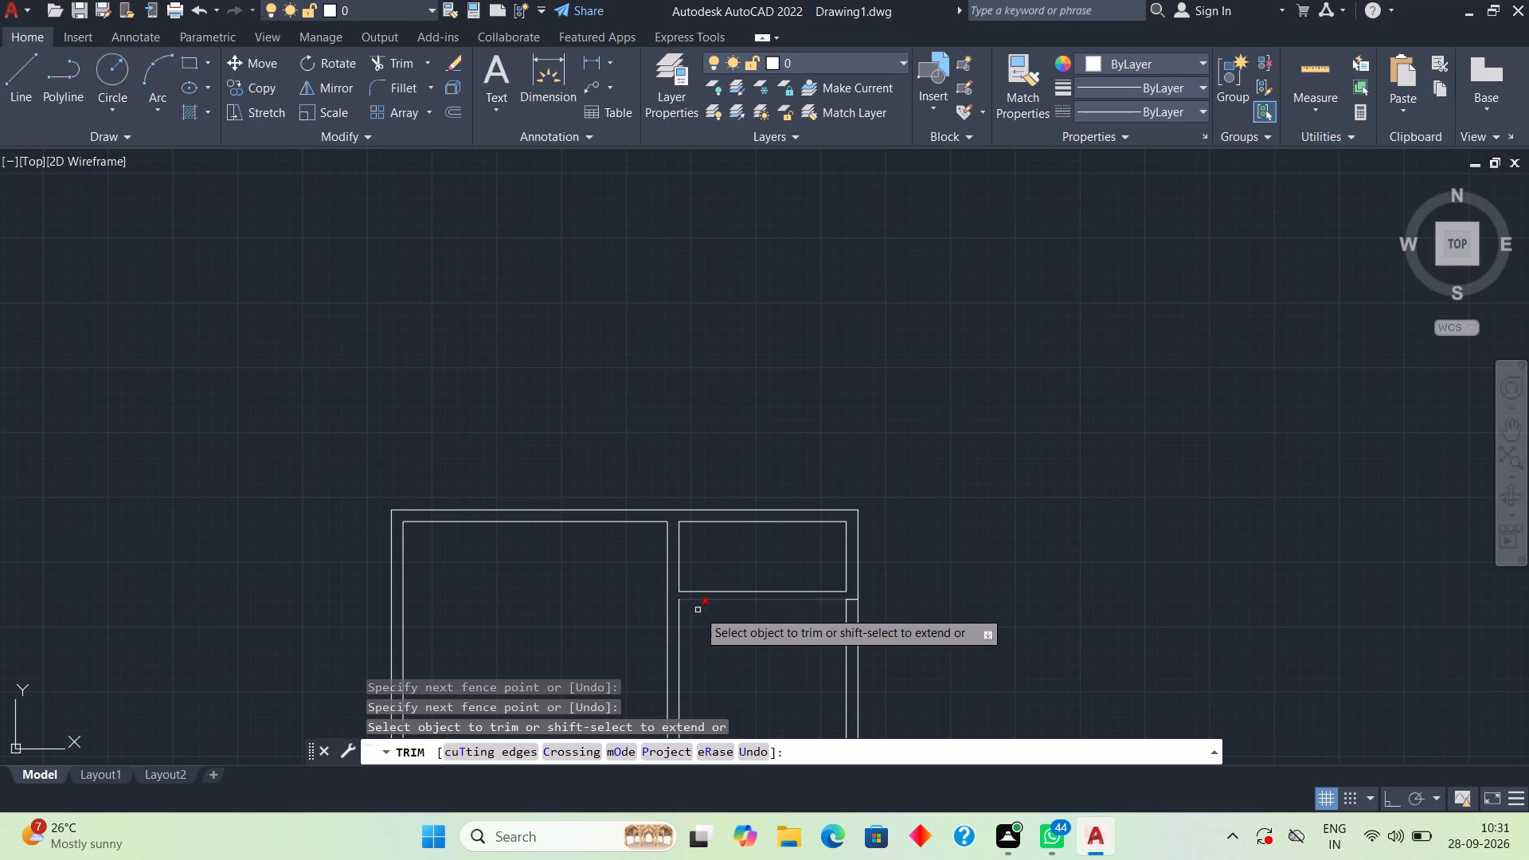
{"action": "scroll", "coordinate": [858, 593], "scroll_direction": "up", "scroll_amount": 2}
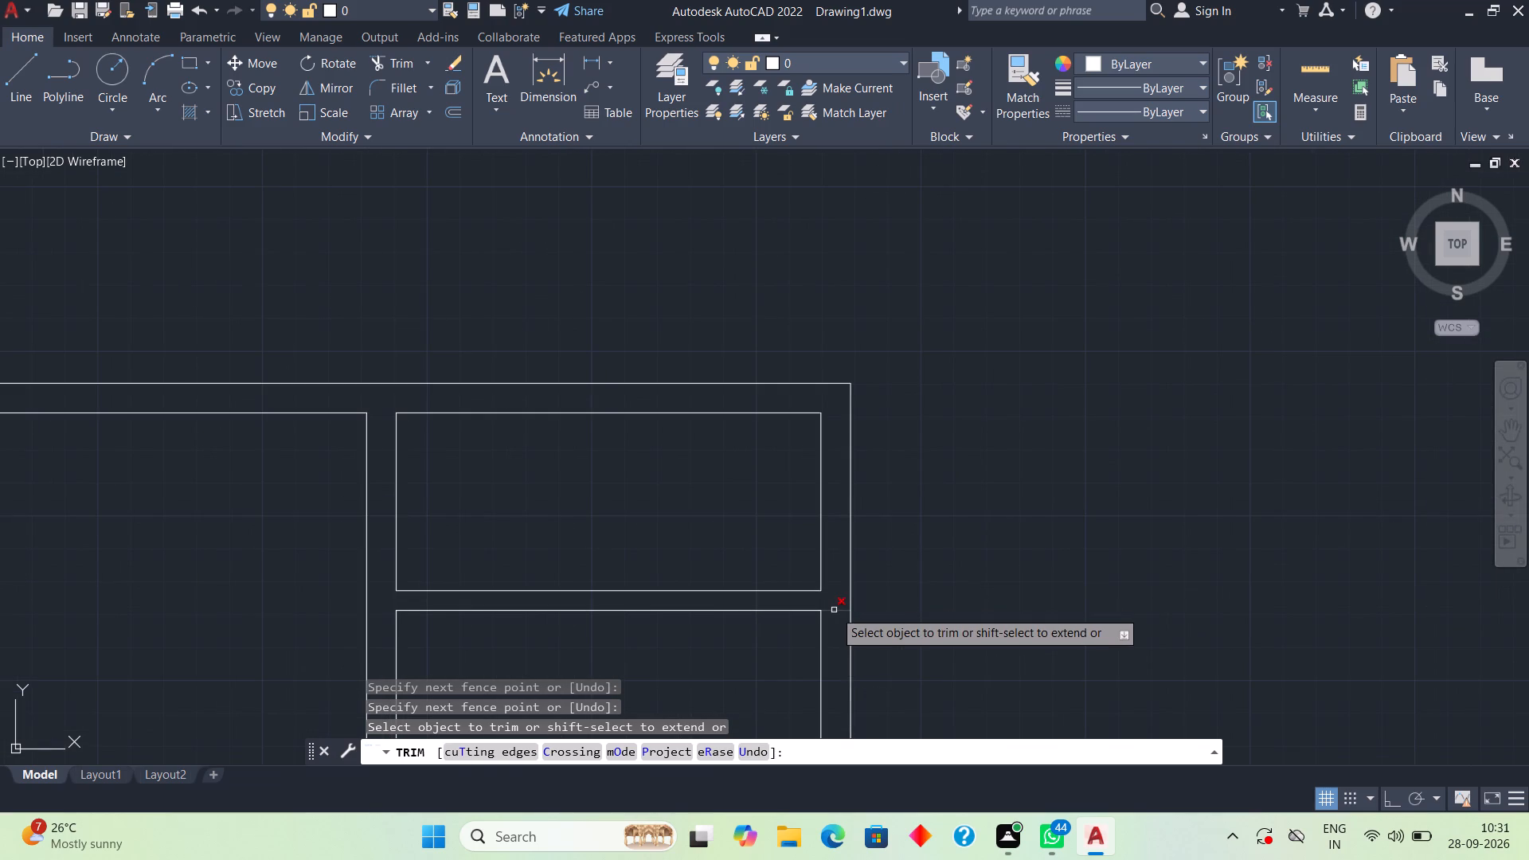
{"action": "left_click_drag", "start_coordinate": [835, 624], "coordinate": [835, 616]}
{"action": "left_click", "coordinate": [833, 596]}
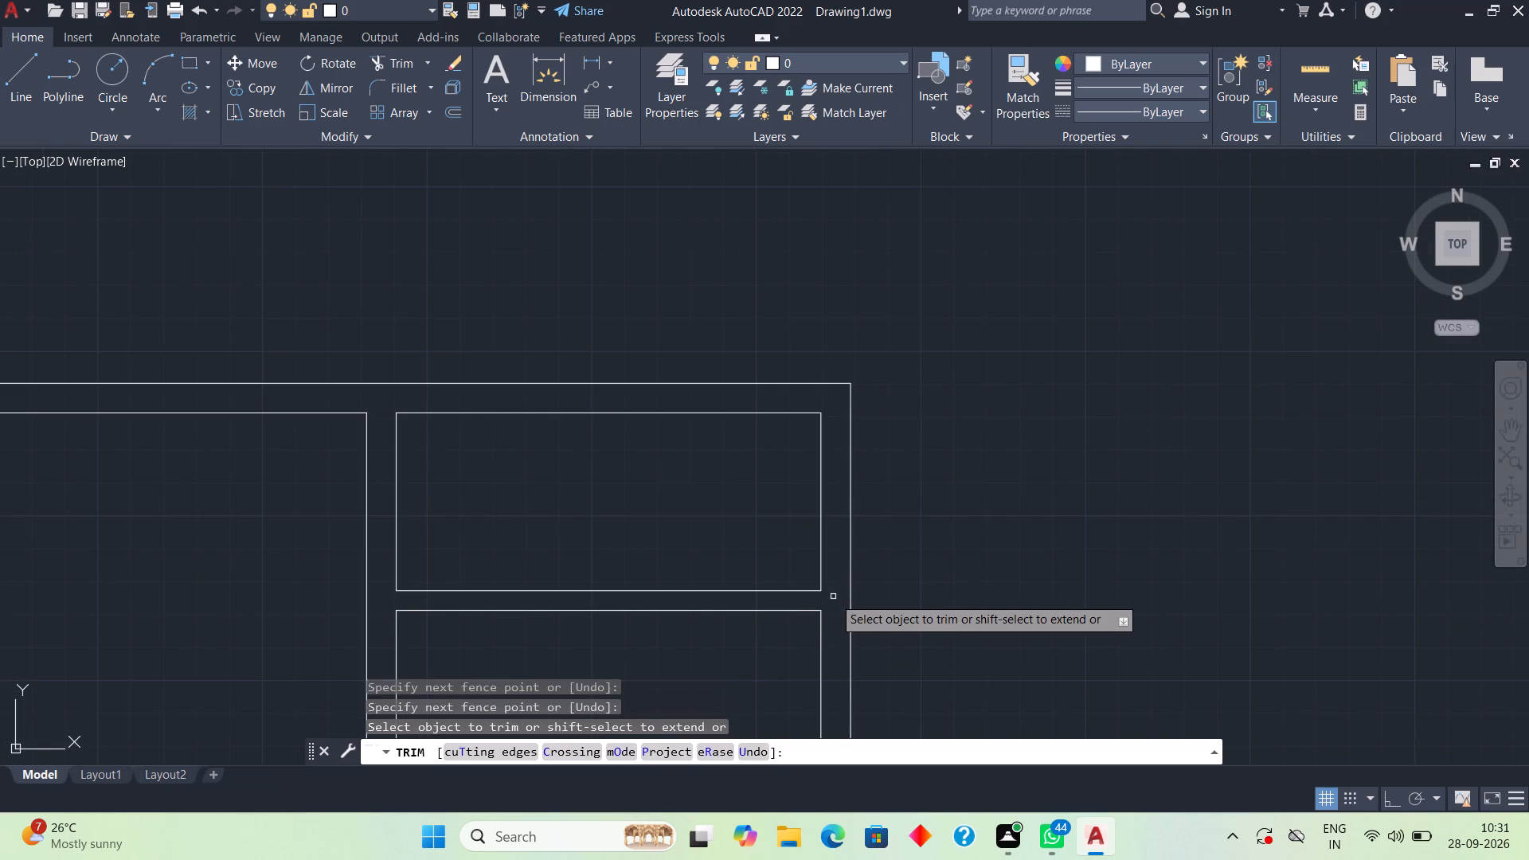
Trim the overlapping line segments where the middle cross wall meets the left outer wall and crosses the vertical partition.
{"action": "scroll", "coordinate": [833, 596], "scroll_direction": "down", "scroll_amount": 3}
{"action": "middle_click_drag", "start_coordinate": [752, 593], "coordinate": [756, 344]}
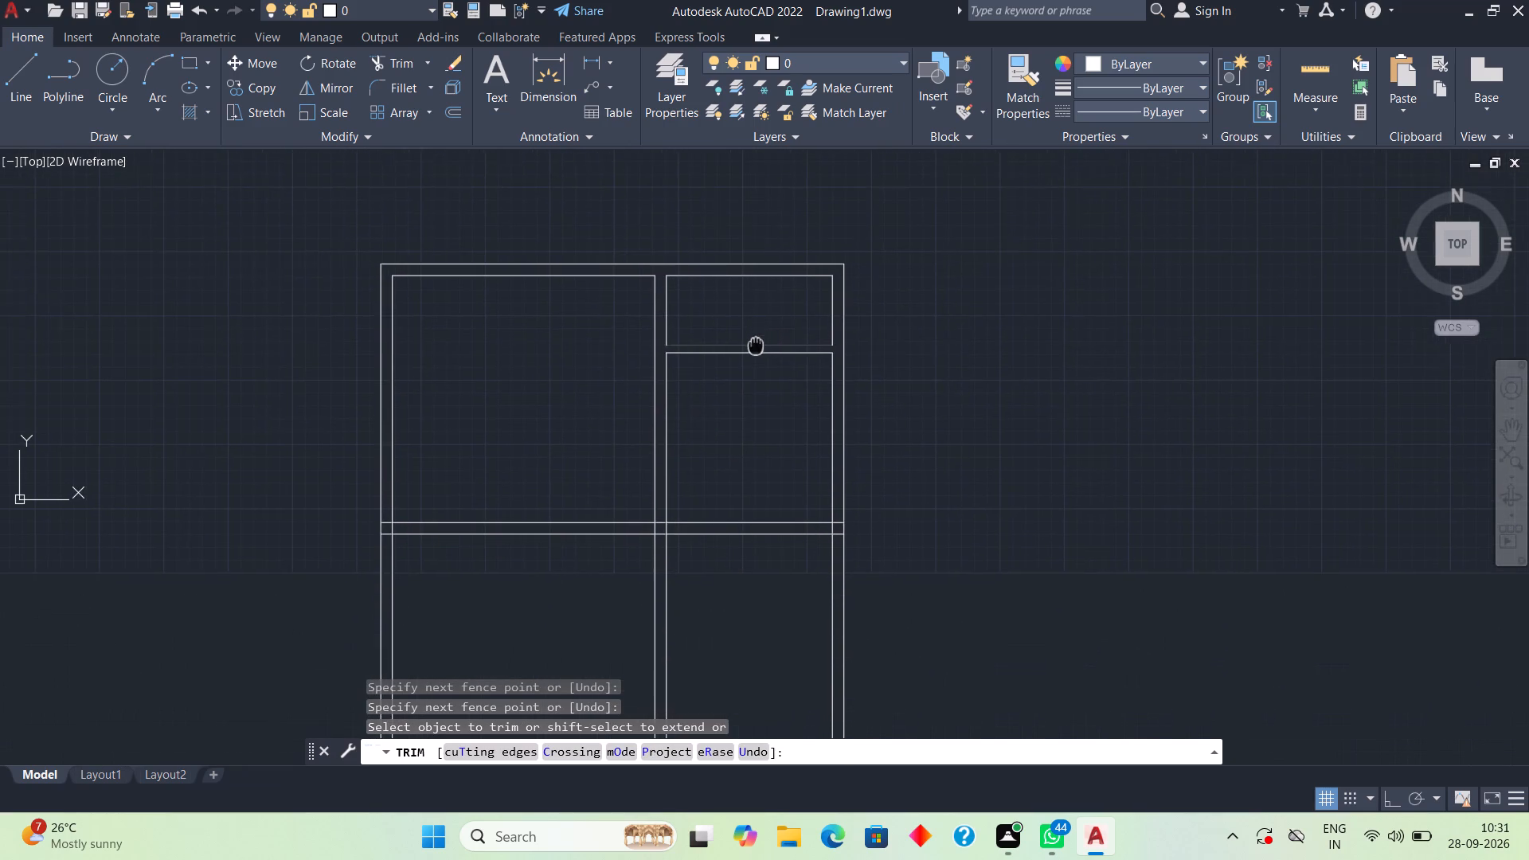
{"action": "middle_click_drag", "start_coordinate": [756, 344], "coordinate": [760, 339]}
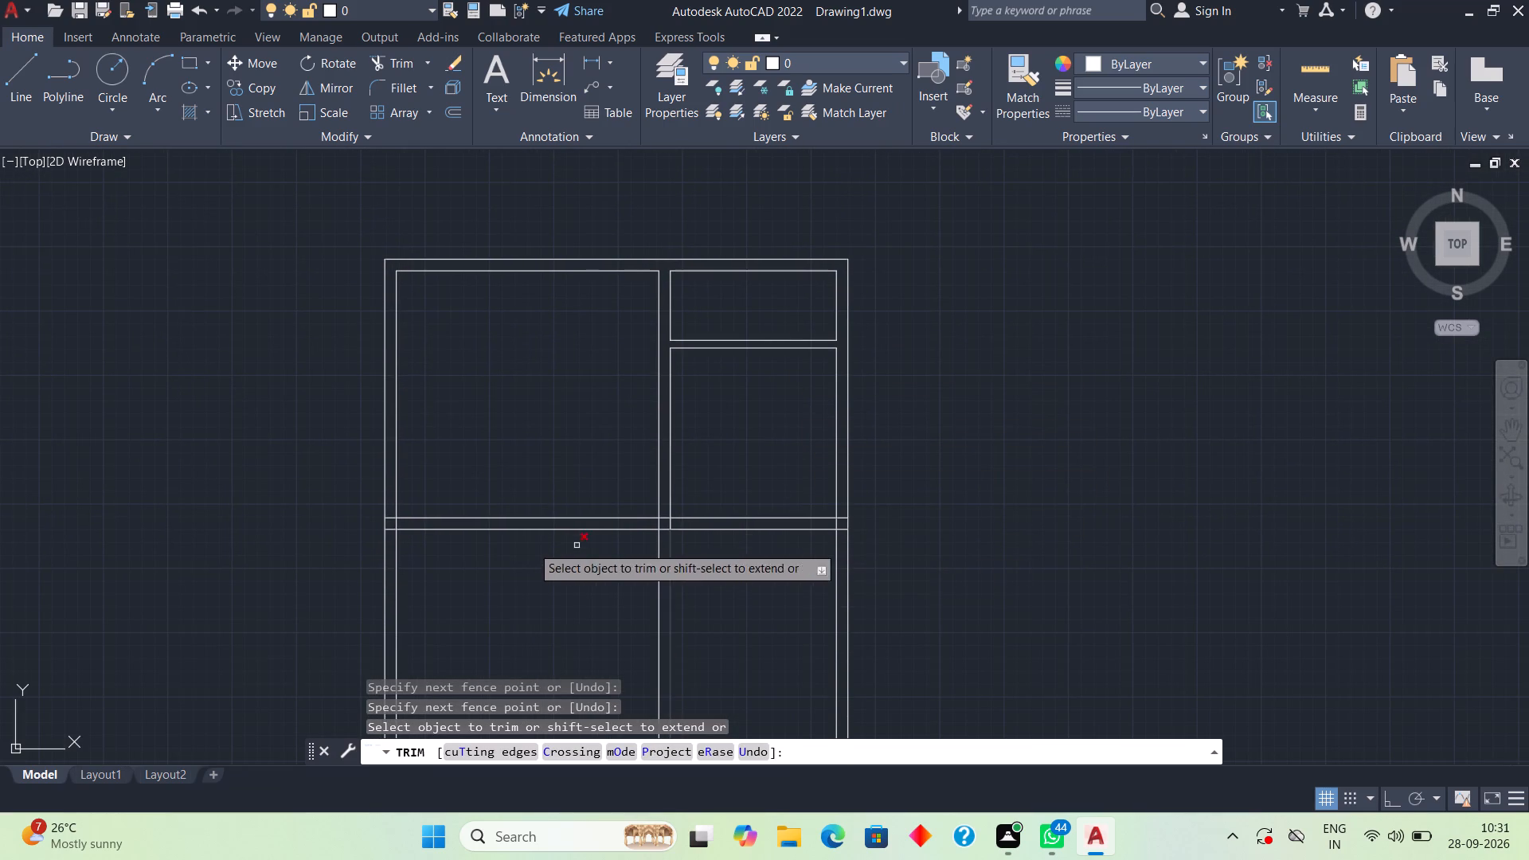
{"action": "scroll", "coordinate": [385, 512], "scroll_direction": "up", "scroll_amount": 2}
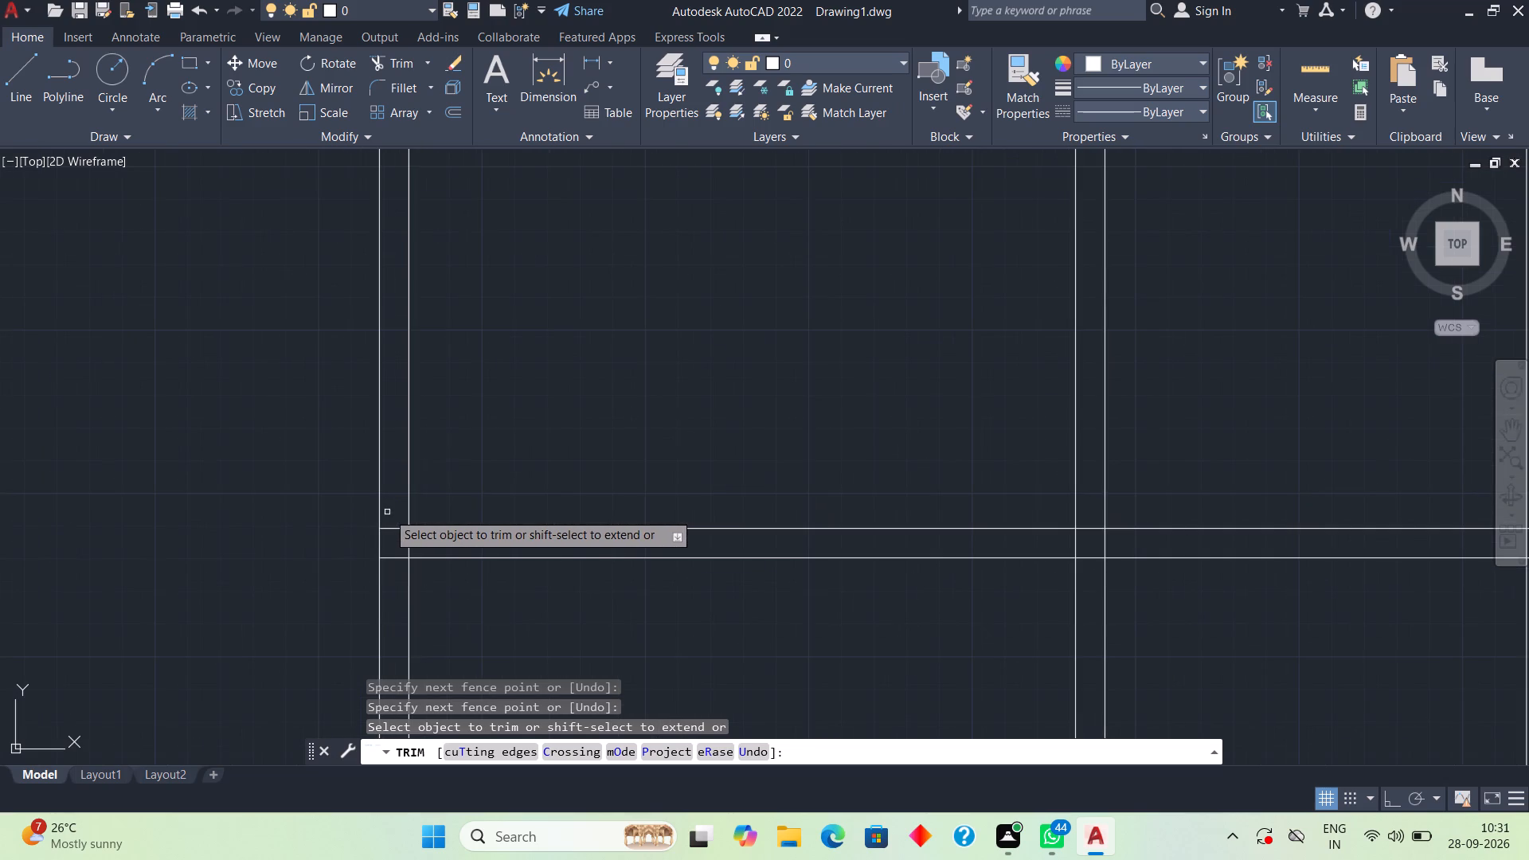
{"action": "left_click_drag", "start_coordinate": [391, 510], "coordinate": [396, 565]}
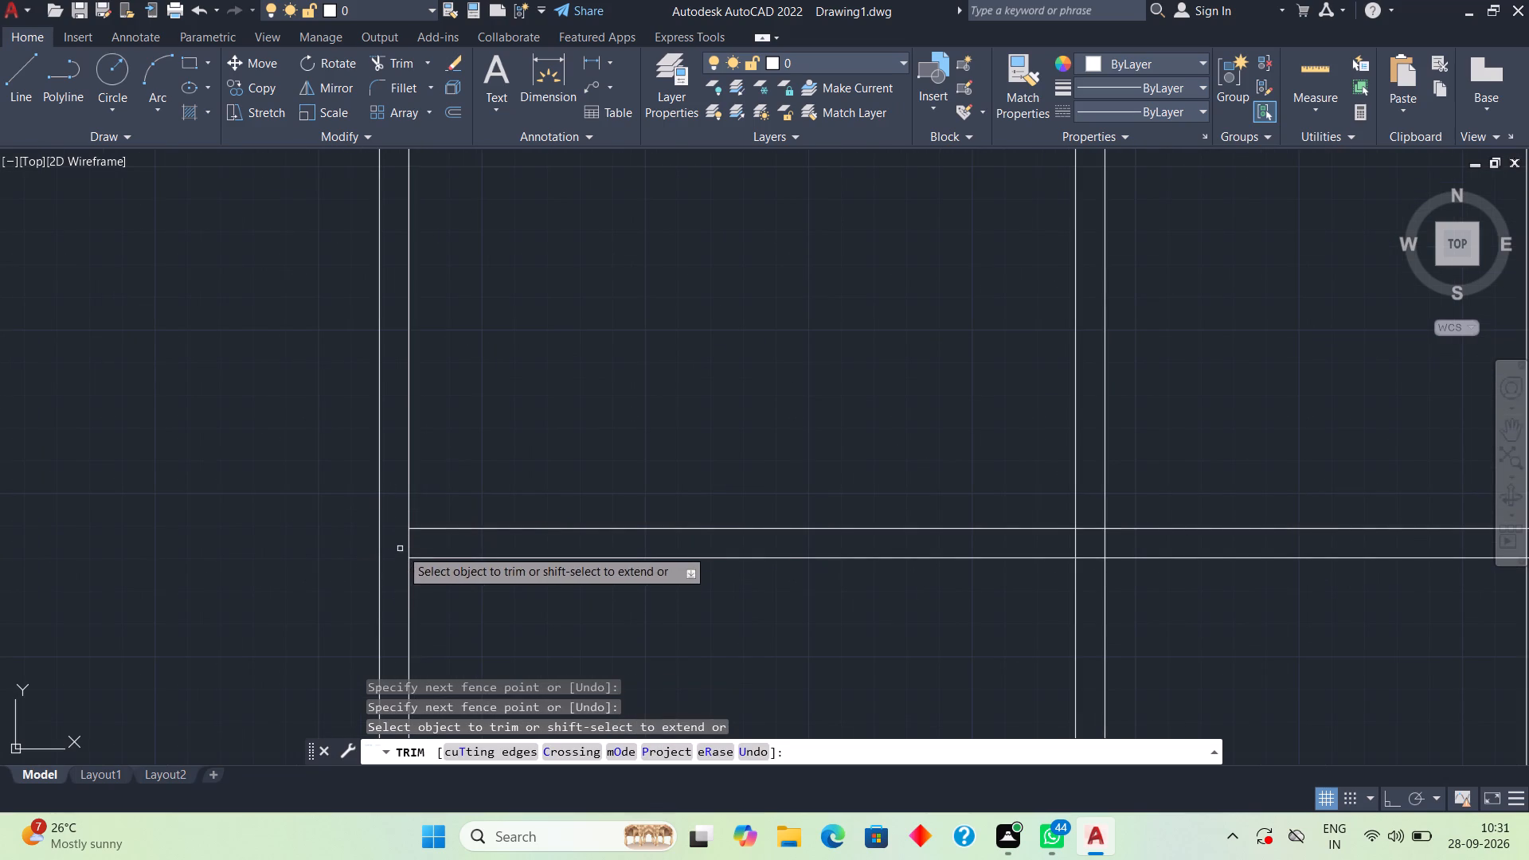
{"action": "left_click_drag", "start_coordinate": [401, 549], "coordinate": [423, 545]}
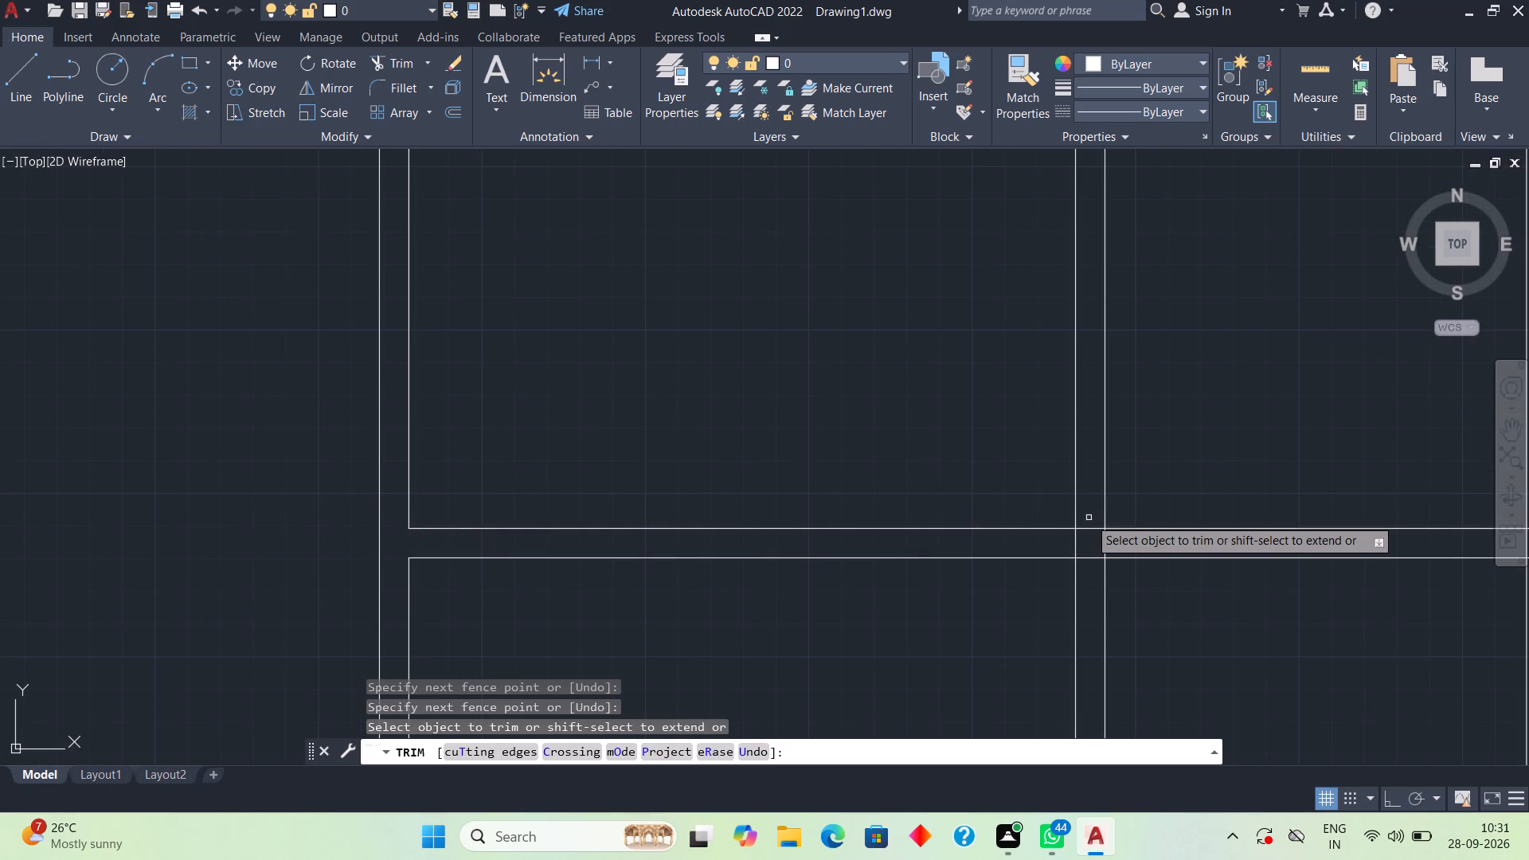
{"action": "left_click_drag", "start_coordinate": [1089, 517], "coordinate": [1086, 580]}
{"action": "left_click_drag", "start_coordinate": [1060, 549], "coordinate": [1116, 538]}
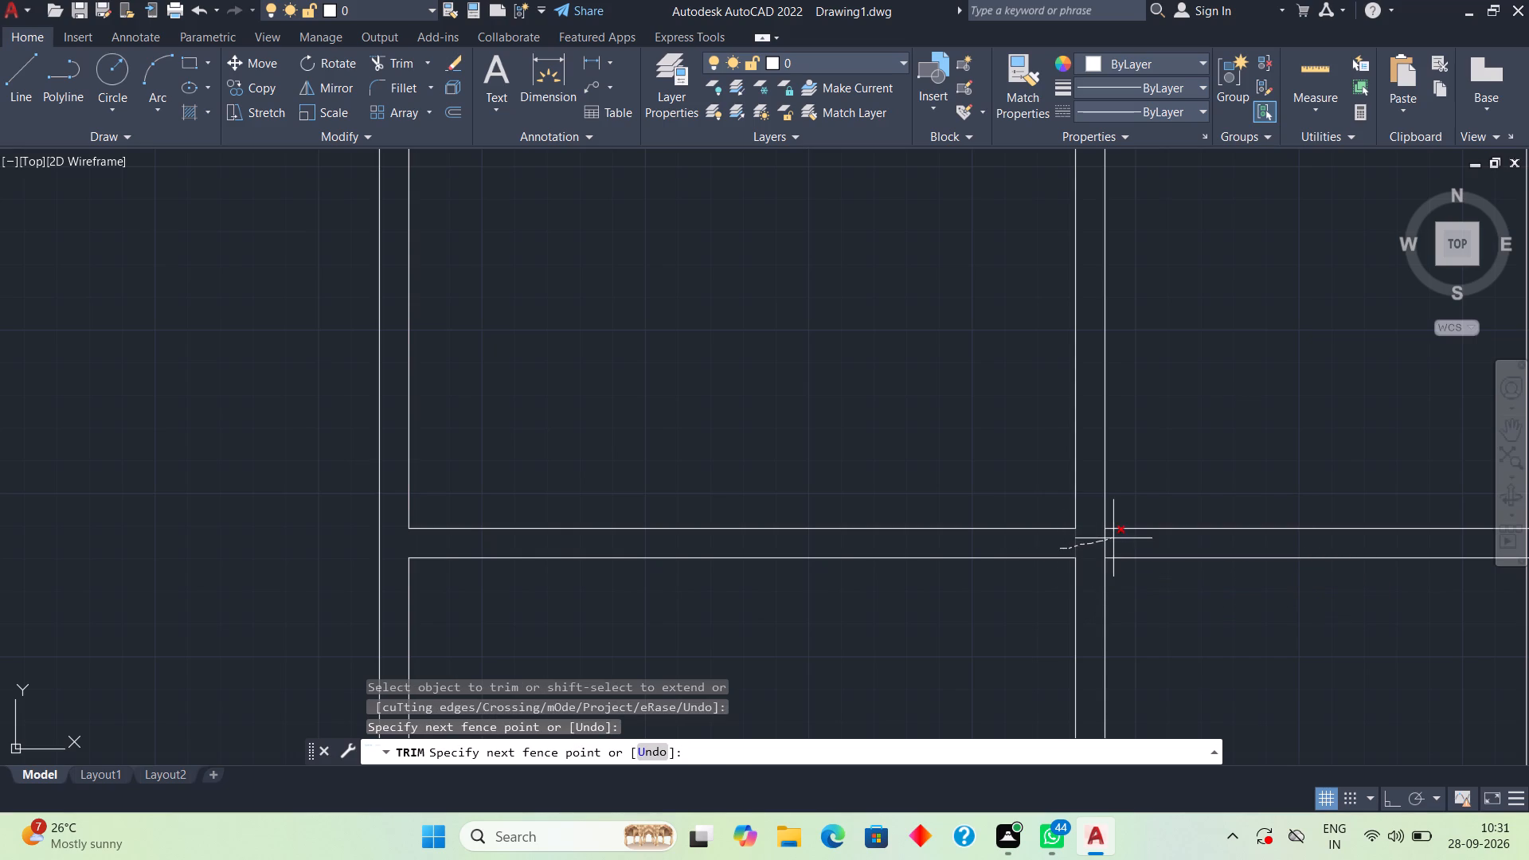
{"action": "left_click_drag", "start_coordinate": [1116, 538], "coordinate": [1119, 539]}
Trim the overlapping line segments where the middle cross wall meets the right outer wall, and finish trimming.
{"action": "scroll", "coordinate": [1077, 543], "scroll_direction": "down", "scroll_amount": 3}
{"action": "scroll", "coordinate": [1269, 536], "scroll_direction": "up", "scroll_amount": 3}
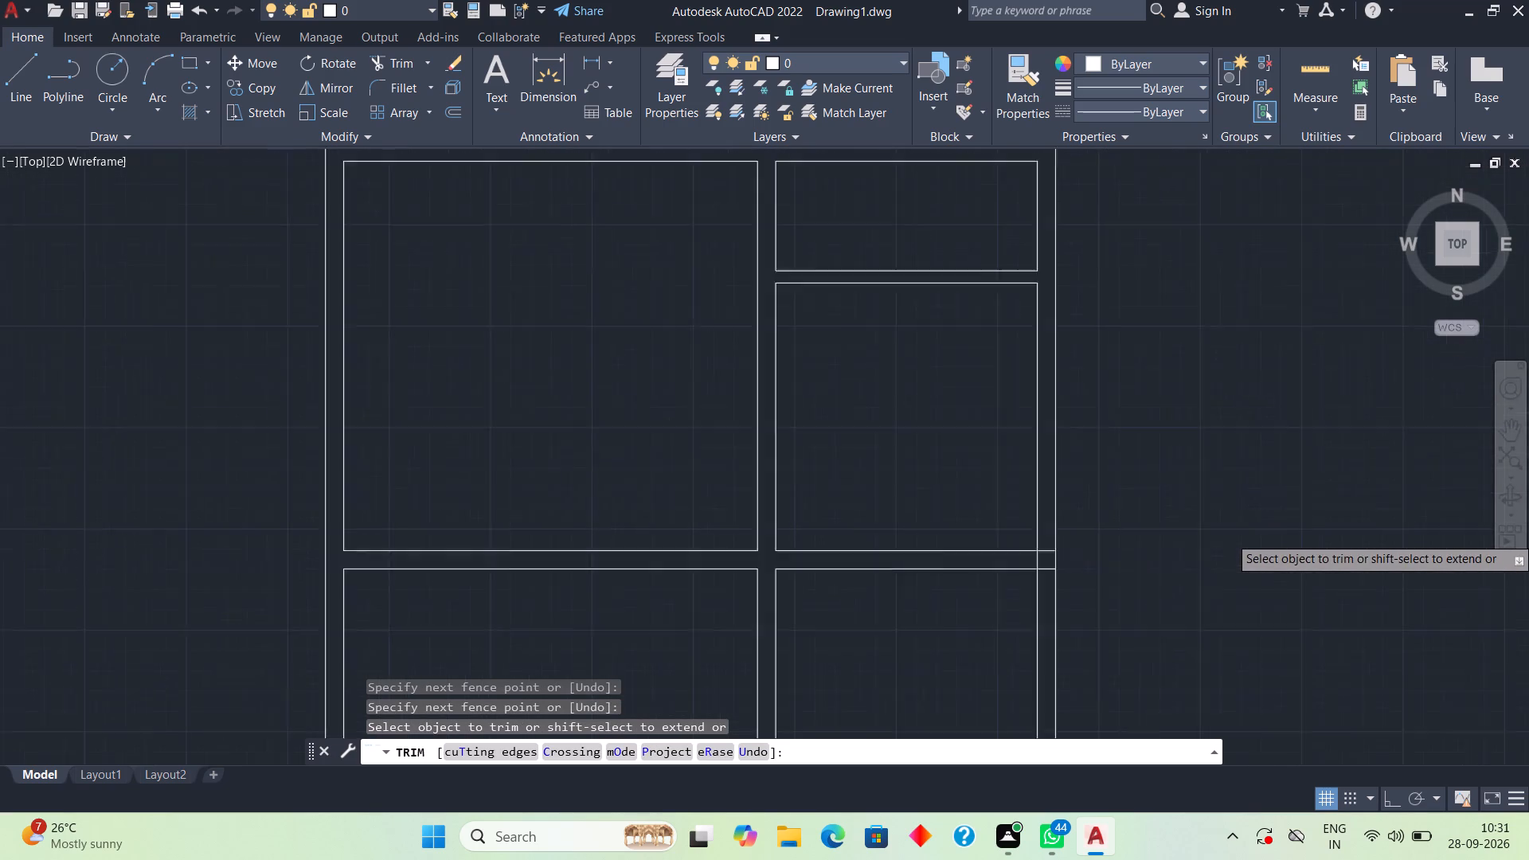
{"action": "left_click_drag", "start_coordinate": [909, 545], "coordinate": [915, 598]}
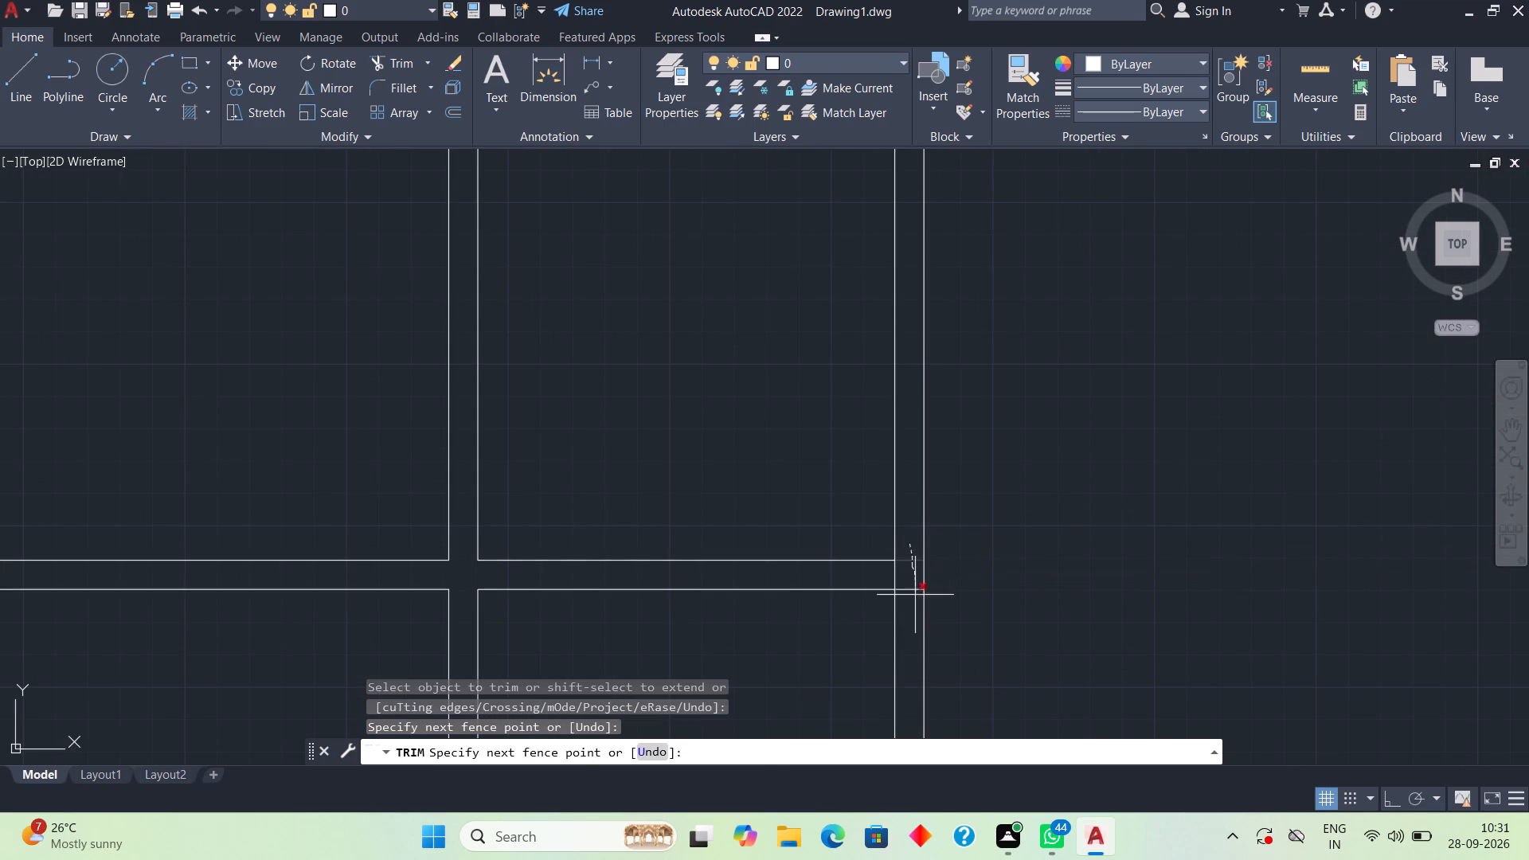
{"action": "left_click_drag", "start_coordinate": [915, 598], "coordinate": [913, 602]}
{"action": "left_click_drag", "start_coordinate": [901, 571], "coordinate": [893, 579]}
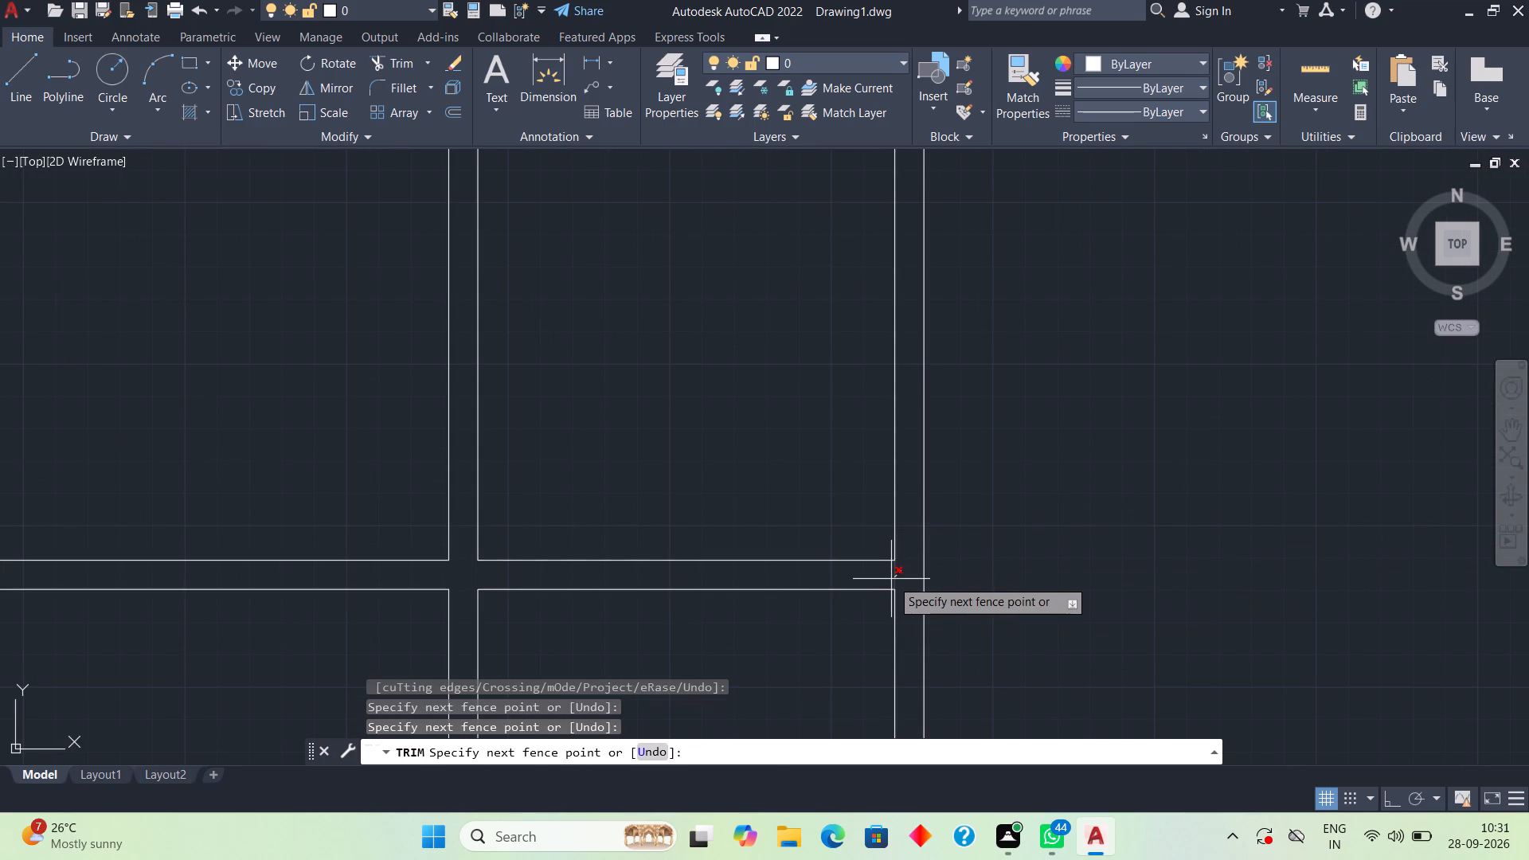
{"action": "left_click", "coordinate": [891, 576]}
{"action": "scroll", "coordinate": [908, 561], "scroll_direction": "down", "scroll_amount": 5}
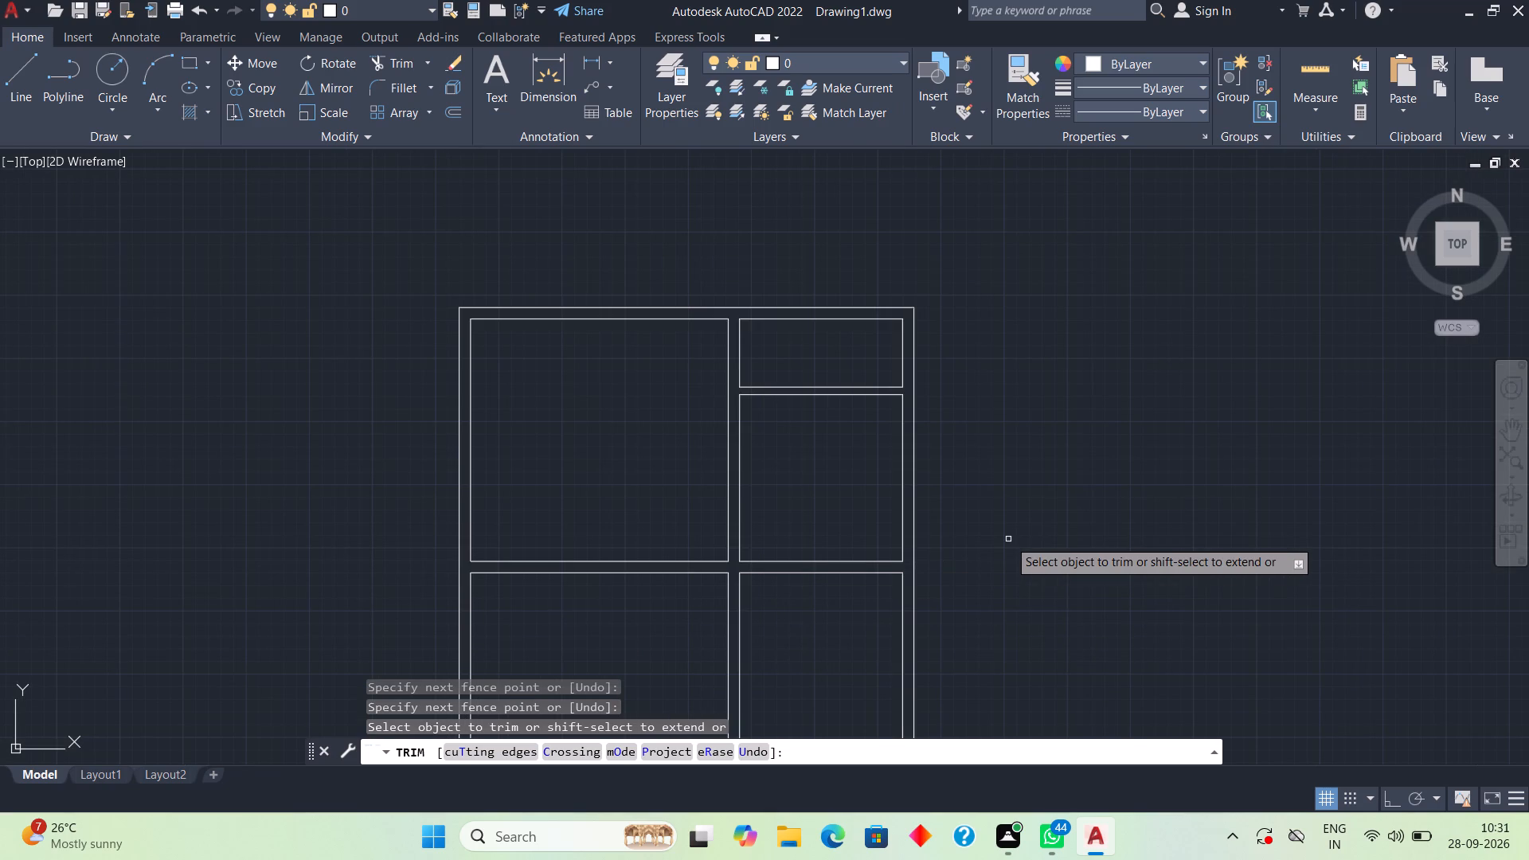
{"action": "key", "text": "space"}
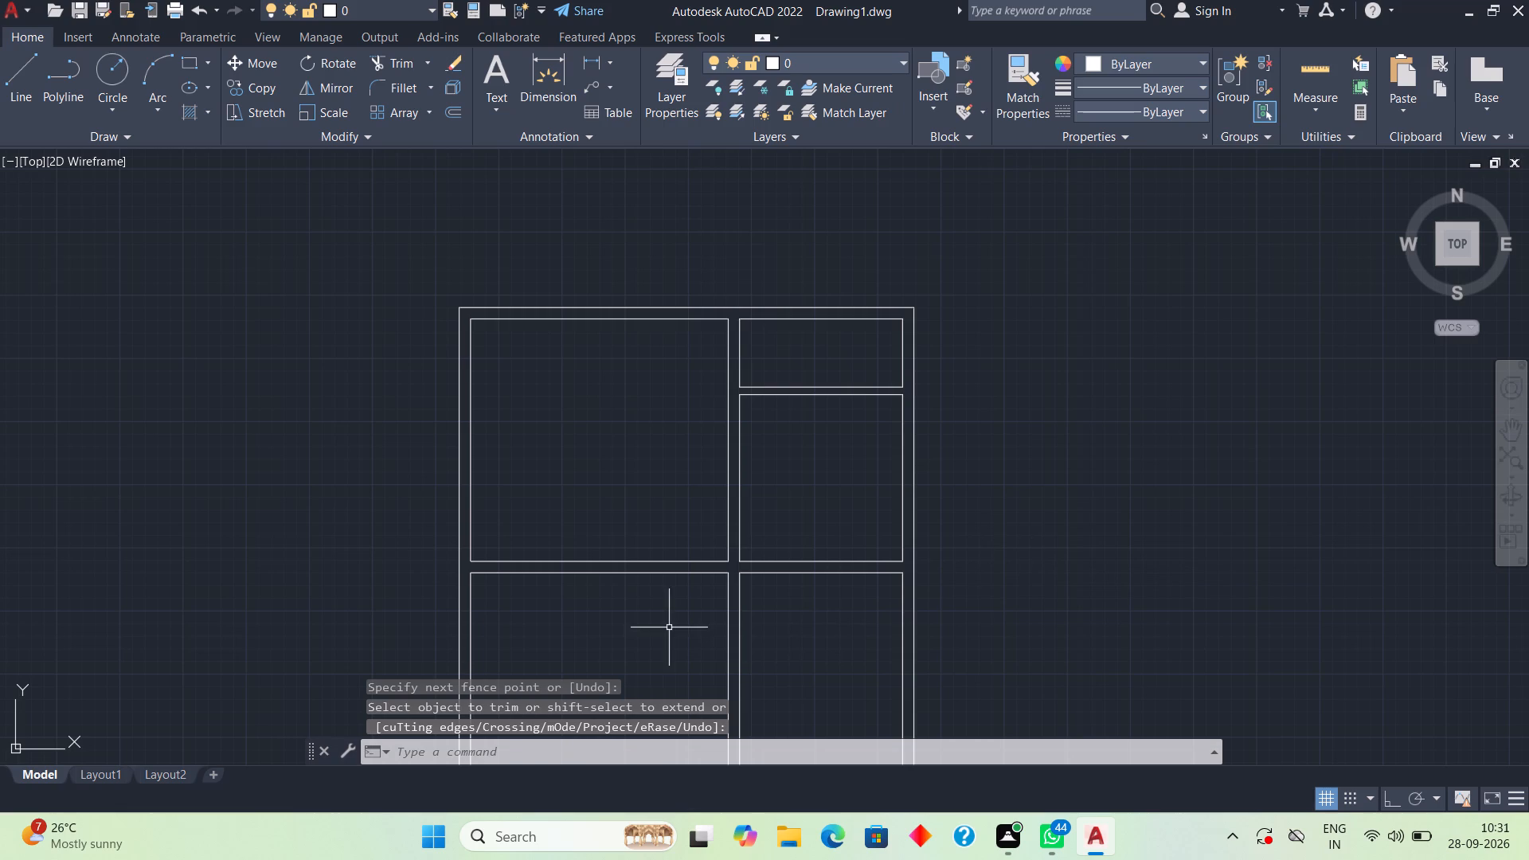
Offset the middle cross wall's lower line 10' downward in the lower-left room.
{"action": "middle_click_drag", "start_coordinate": [576, 681], "coordinate": [587, 591]}
{"action": "middle_click_drag", "start_coordinate": [703, 636], "coordinate": [687, 364]}
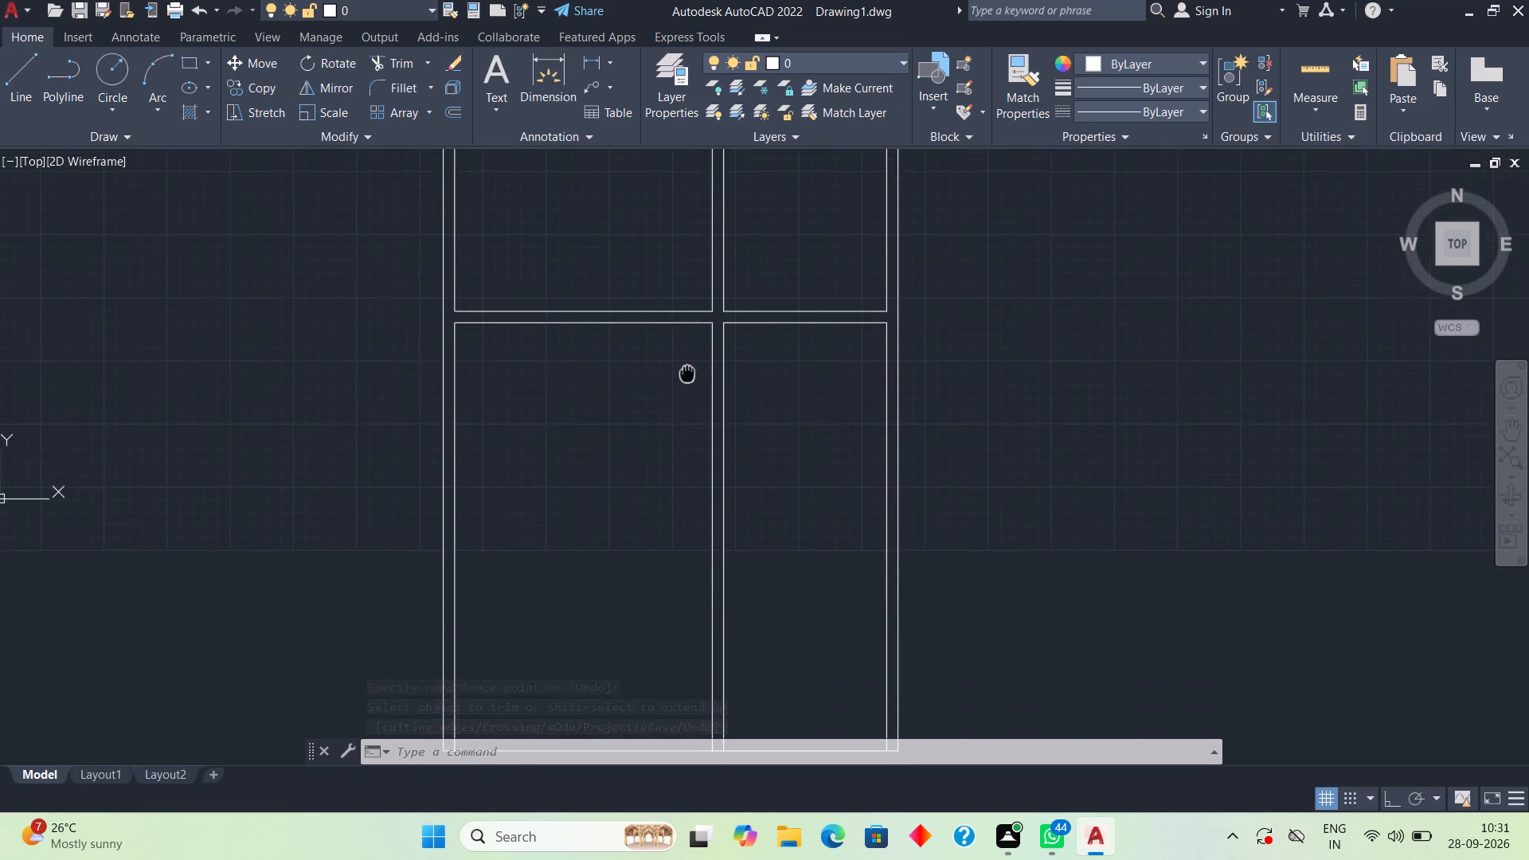
{"action": "middle_click_drag", "start_coordinate": [687, 364], "coordinate": [686, 343]}
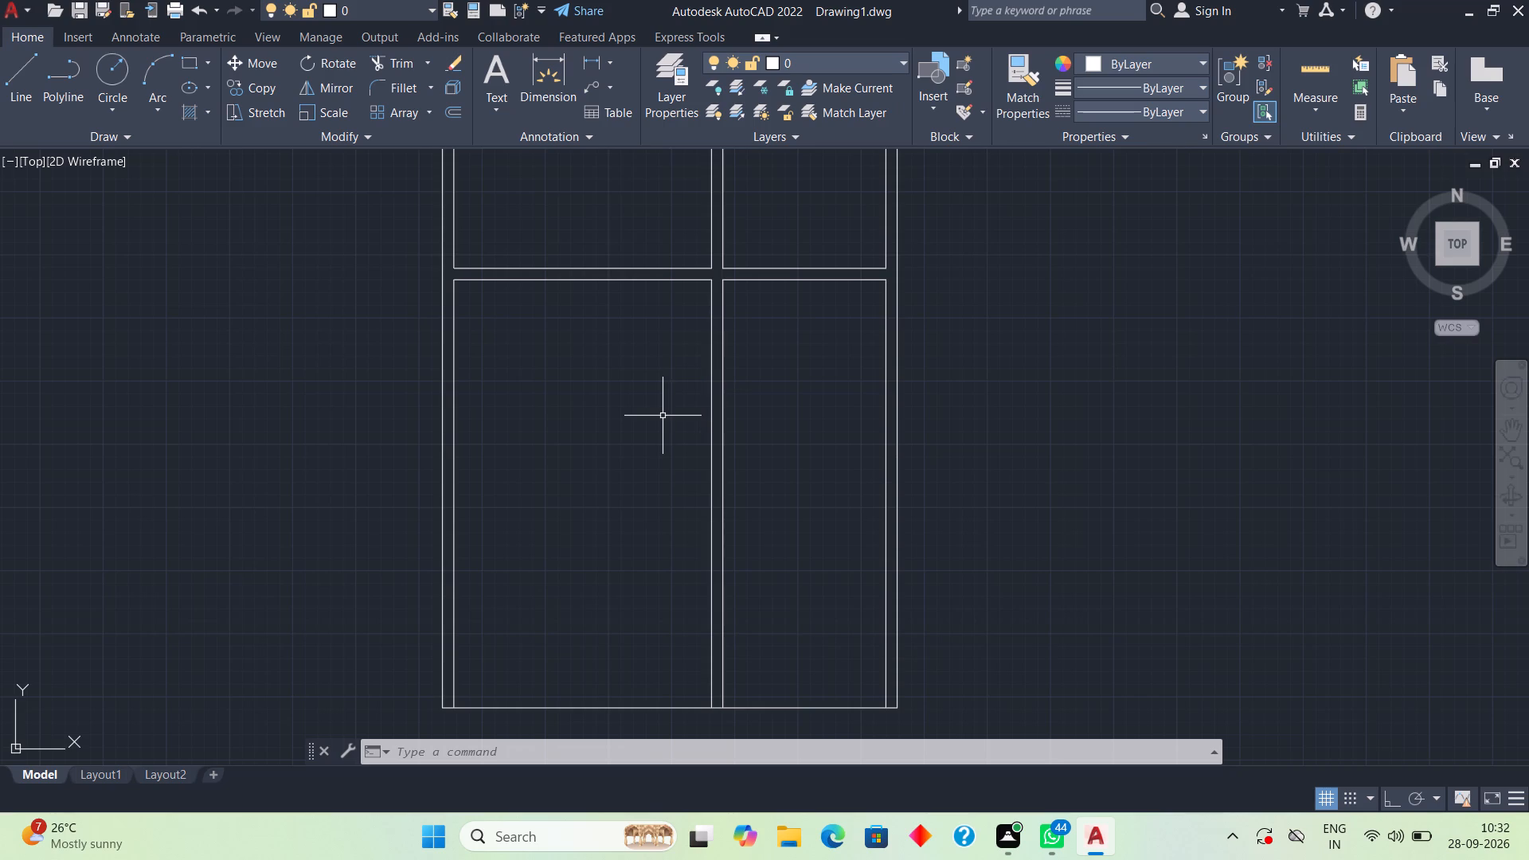
{"action": "type", "text": "o"}
{"action": "key", "text": "space"}
{"action": "key", "text": "space"}
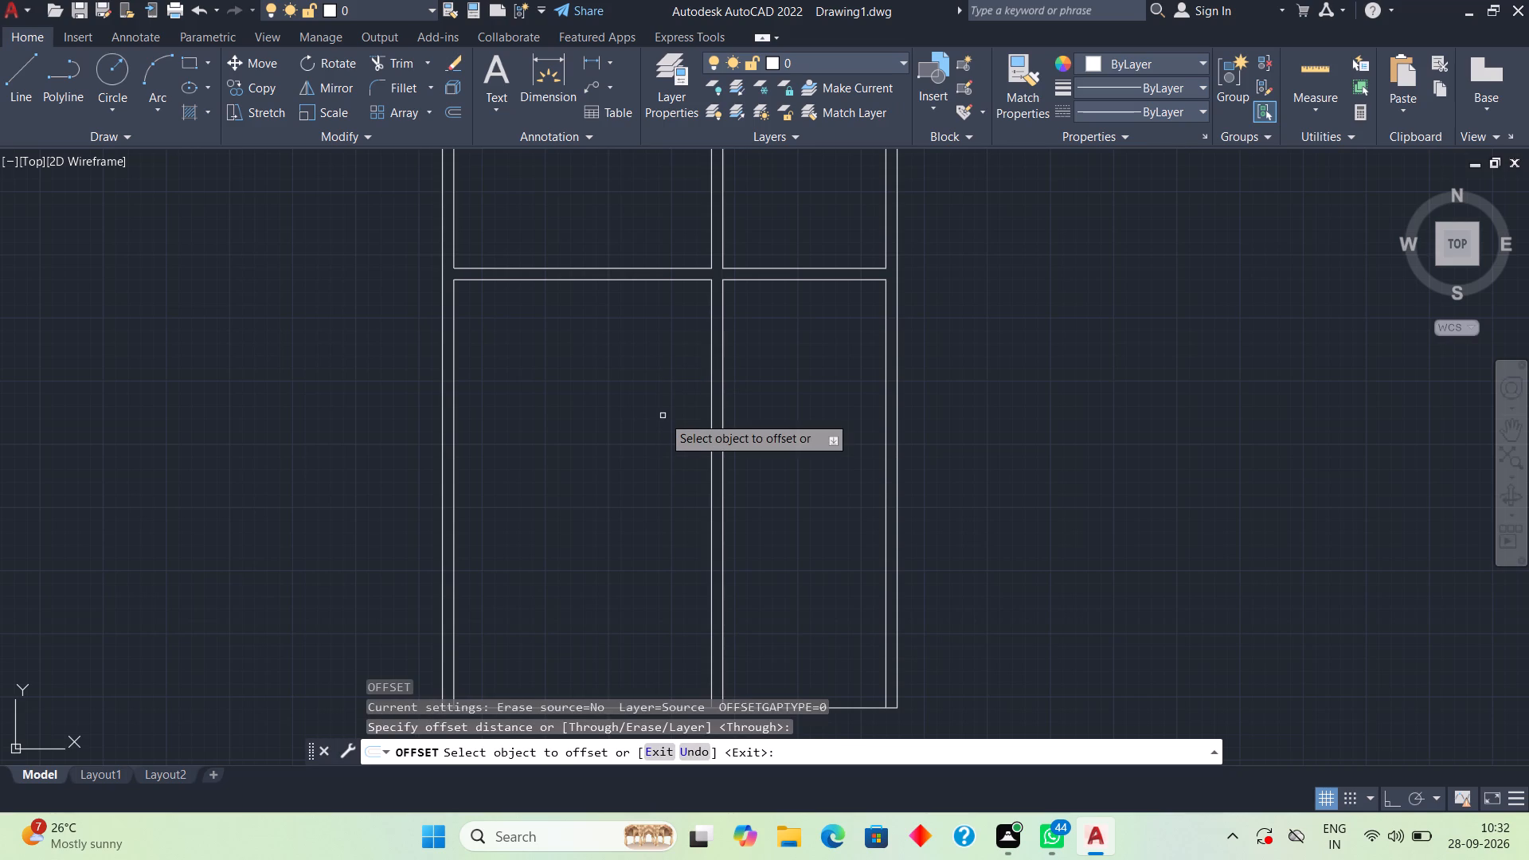
{"action": "left_click", "coordinate": [502, 279]}
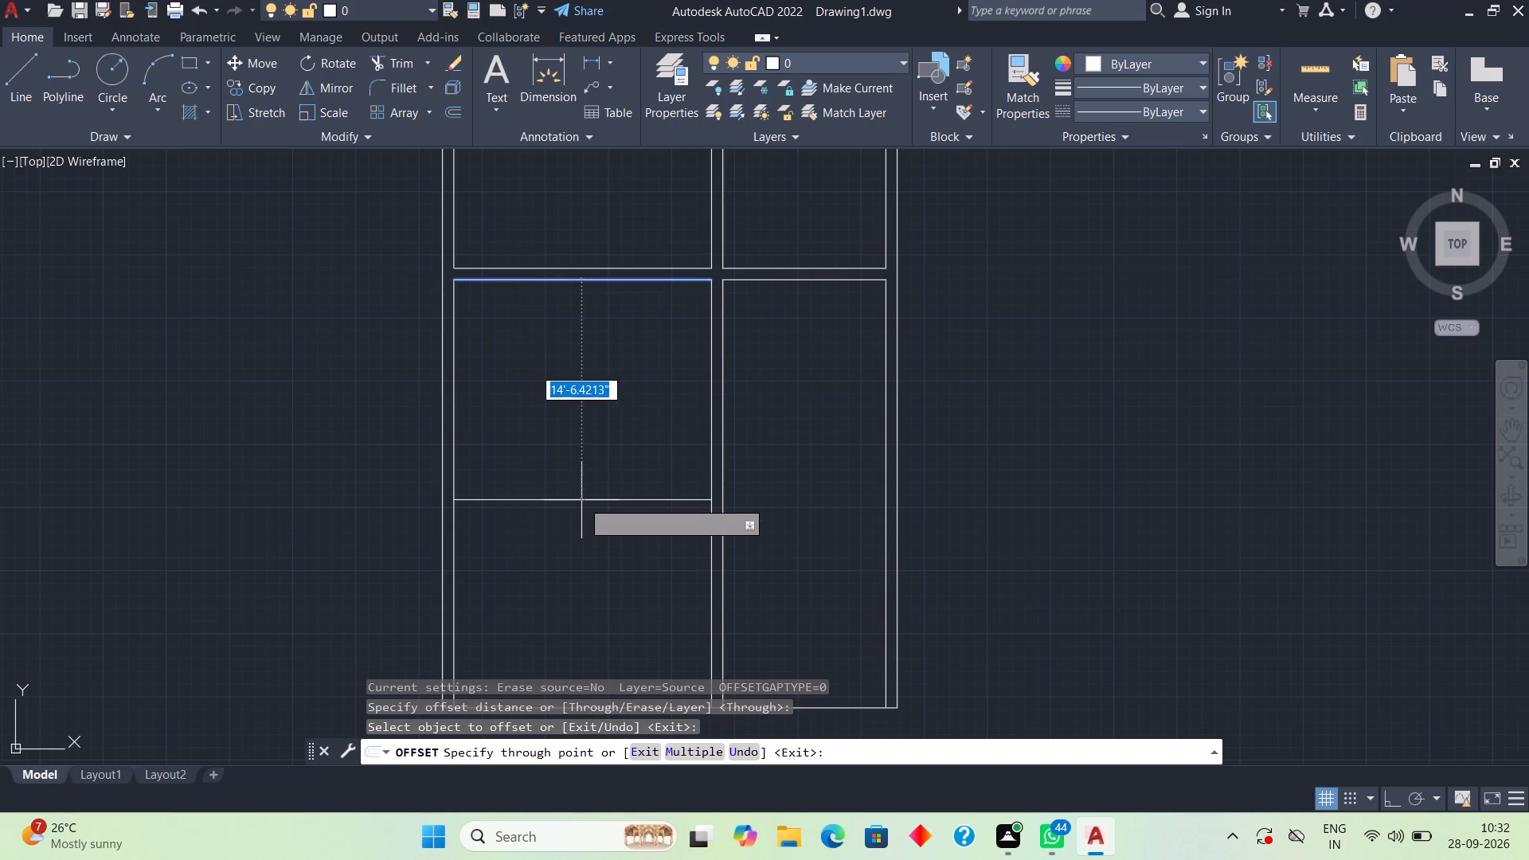
{"action": "key", "text": "1"}
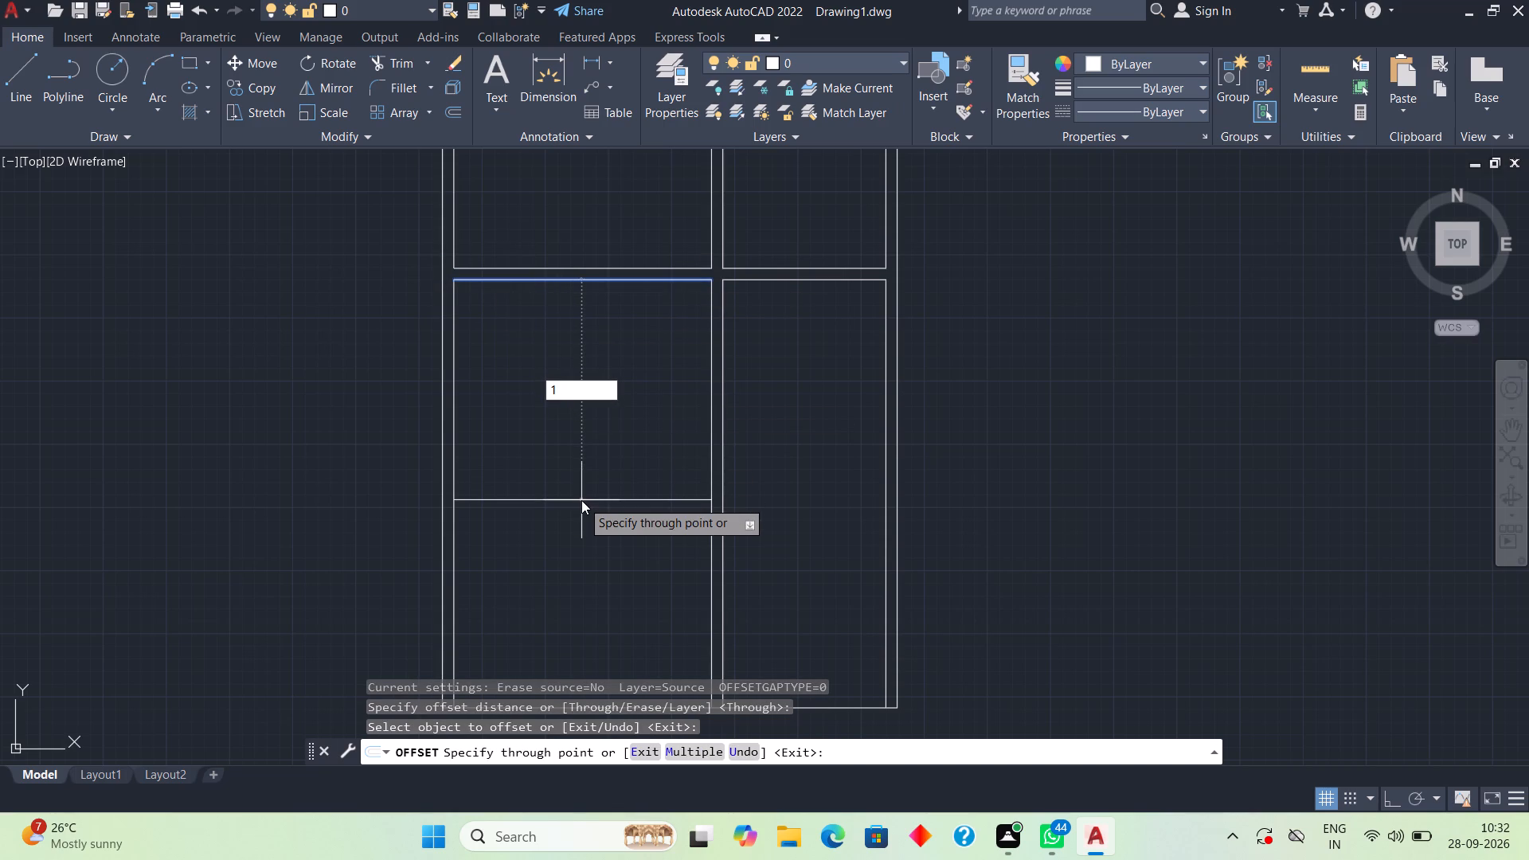
{"action": "key", "text": "0"}
{"action": "key", "text": "apostrophe"}
{"action": "key", "text": "Return"}
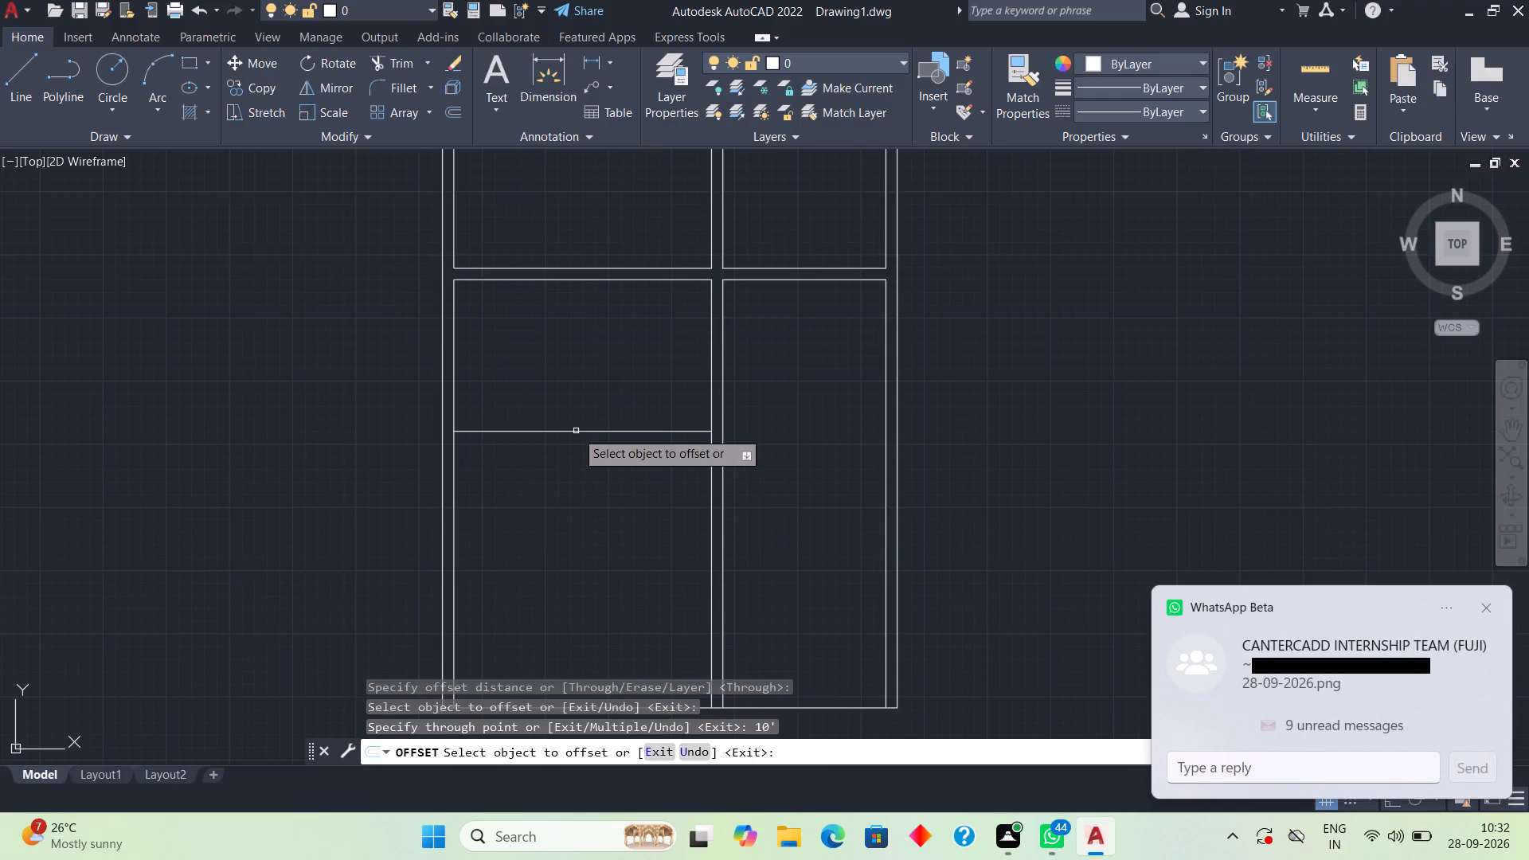
Offset the left outer wall's inner line 11' to the right inside the lower-left room.
{"action": "left_click", "coordinate": [455, 378]}
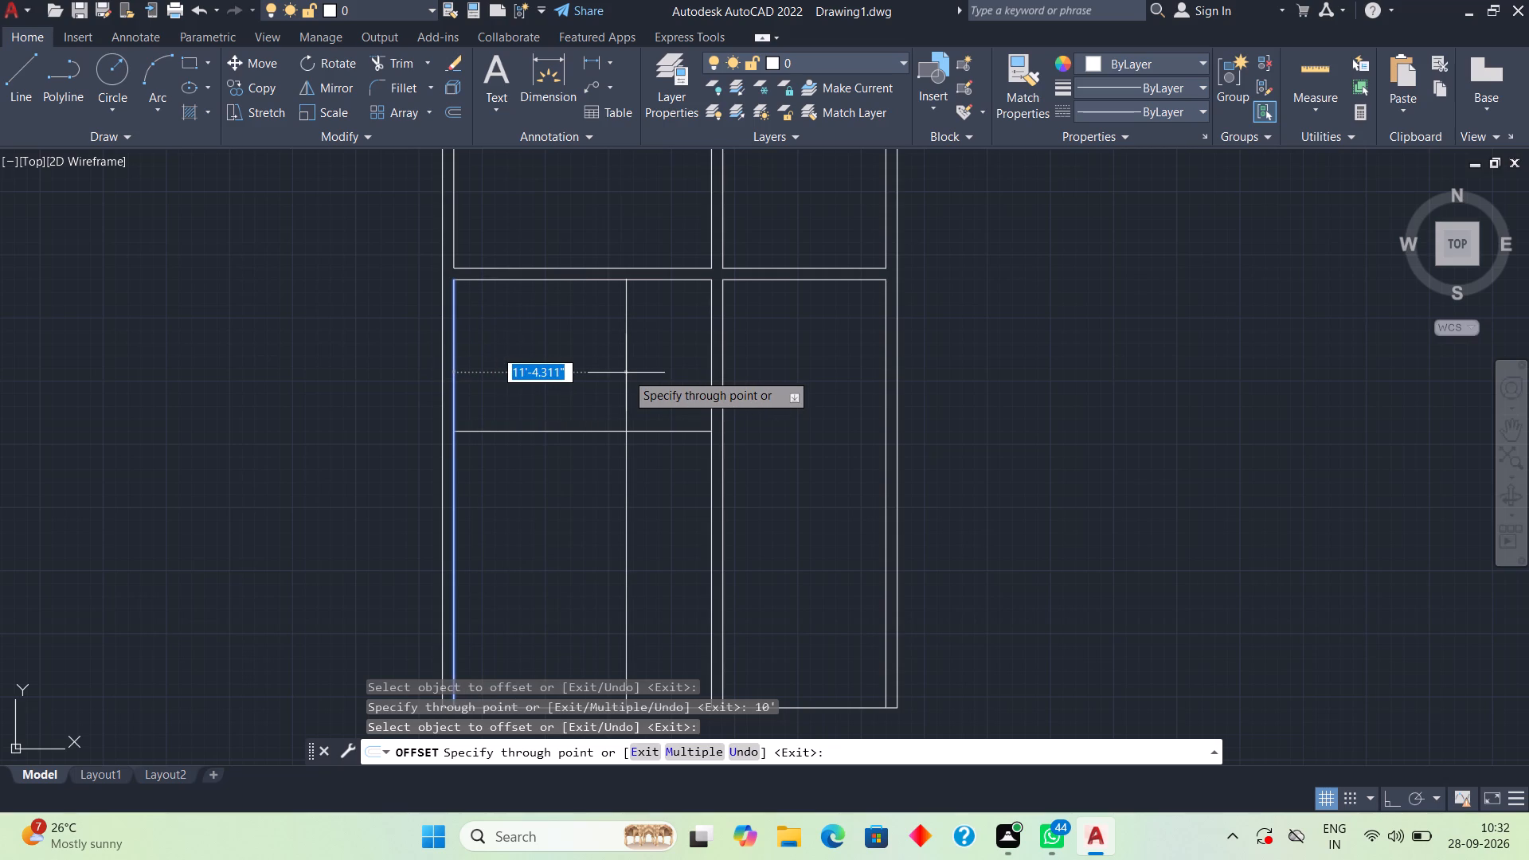
{"action": "type", "text": "11'"}
{"action": "key", "text": "Return"}
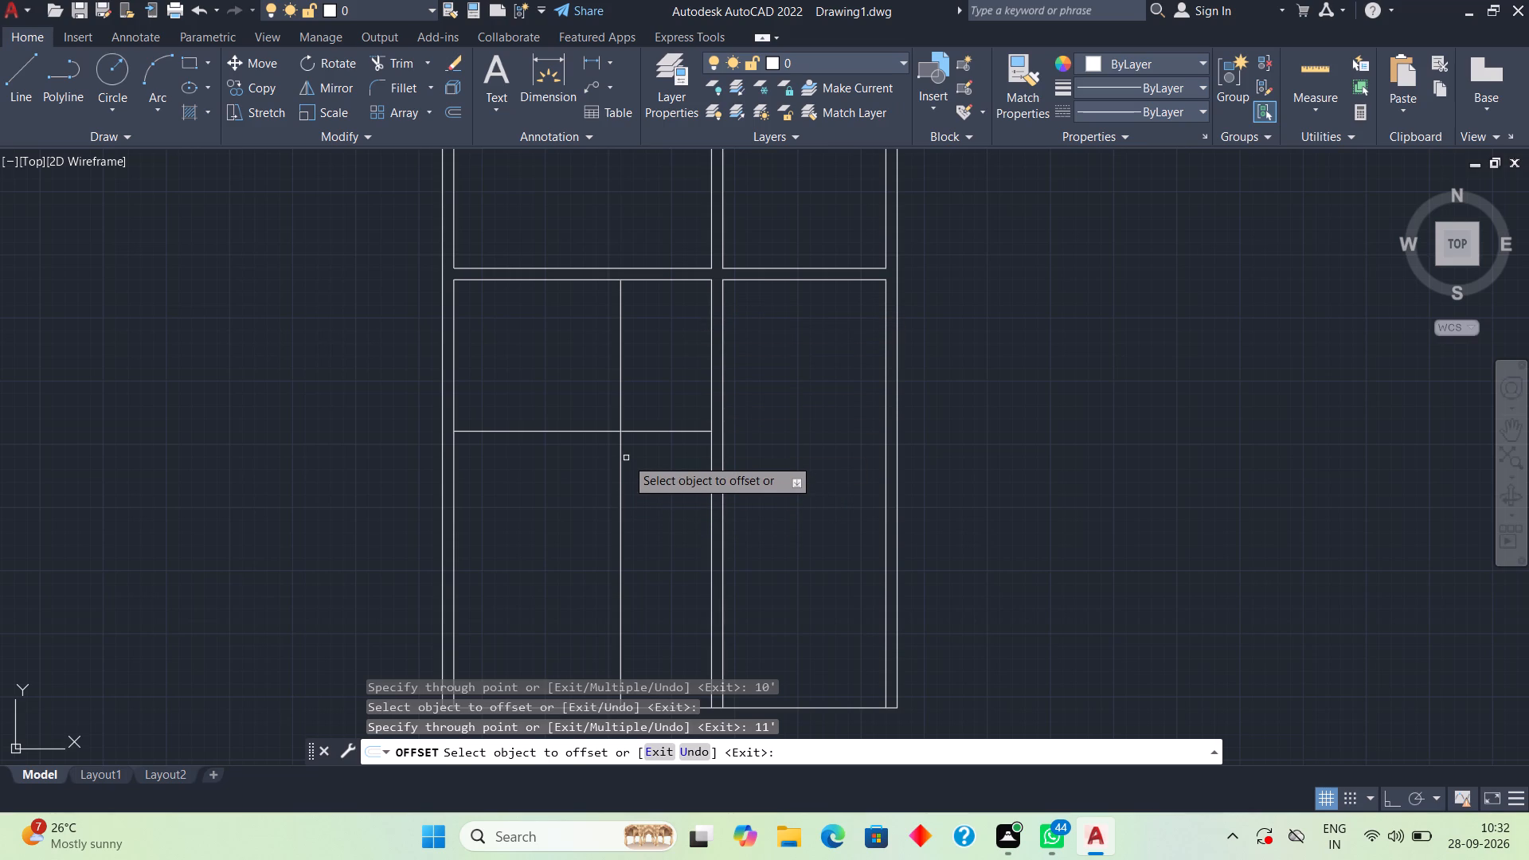
Offset the new horizontal line across the lower-left room to form a partition wall.
{"action": "left_click", "coordinate": [557, 432]}
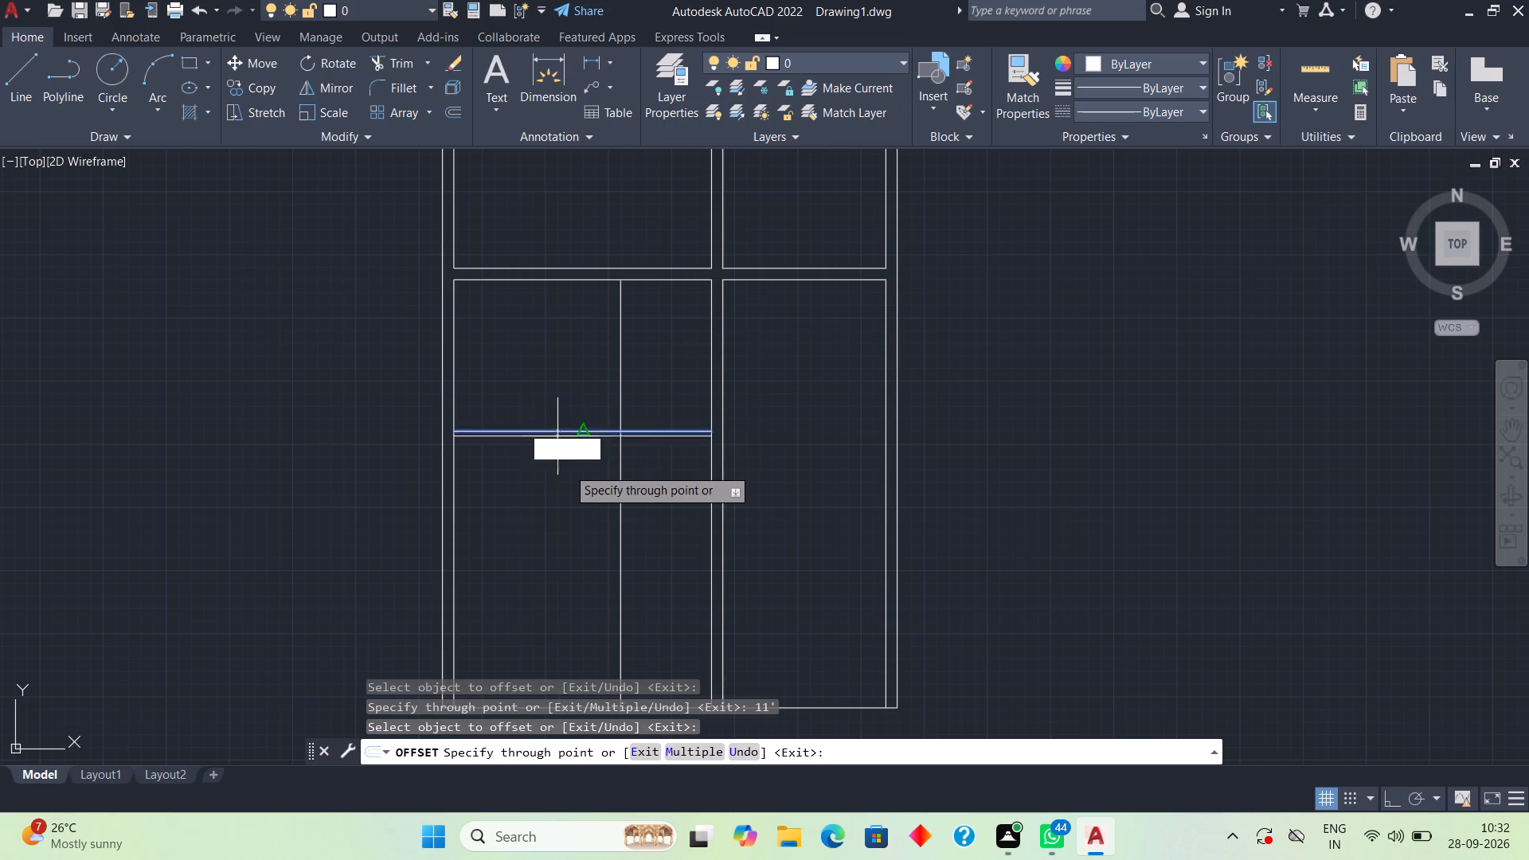
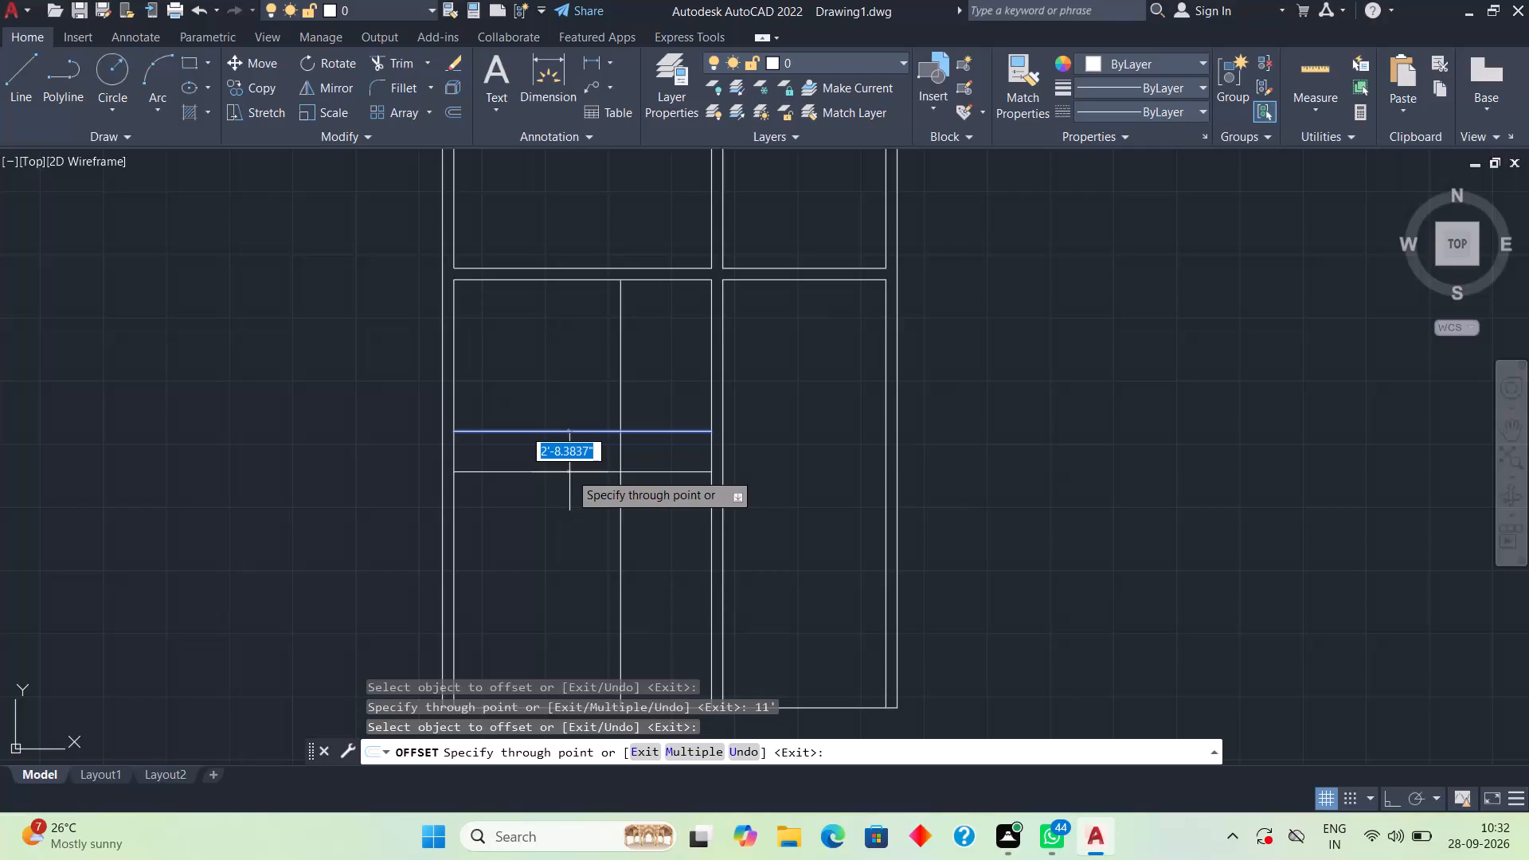
Trim away both central wall lines below the middle cross wall and the partition line's overhang past the 11' vertical line.
{"action": "key", "text": "Escape"}
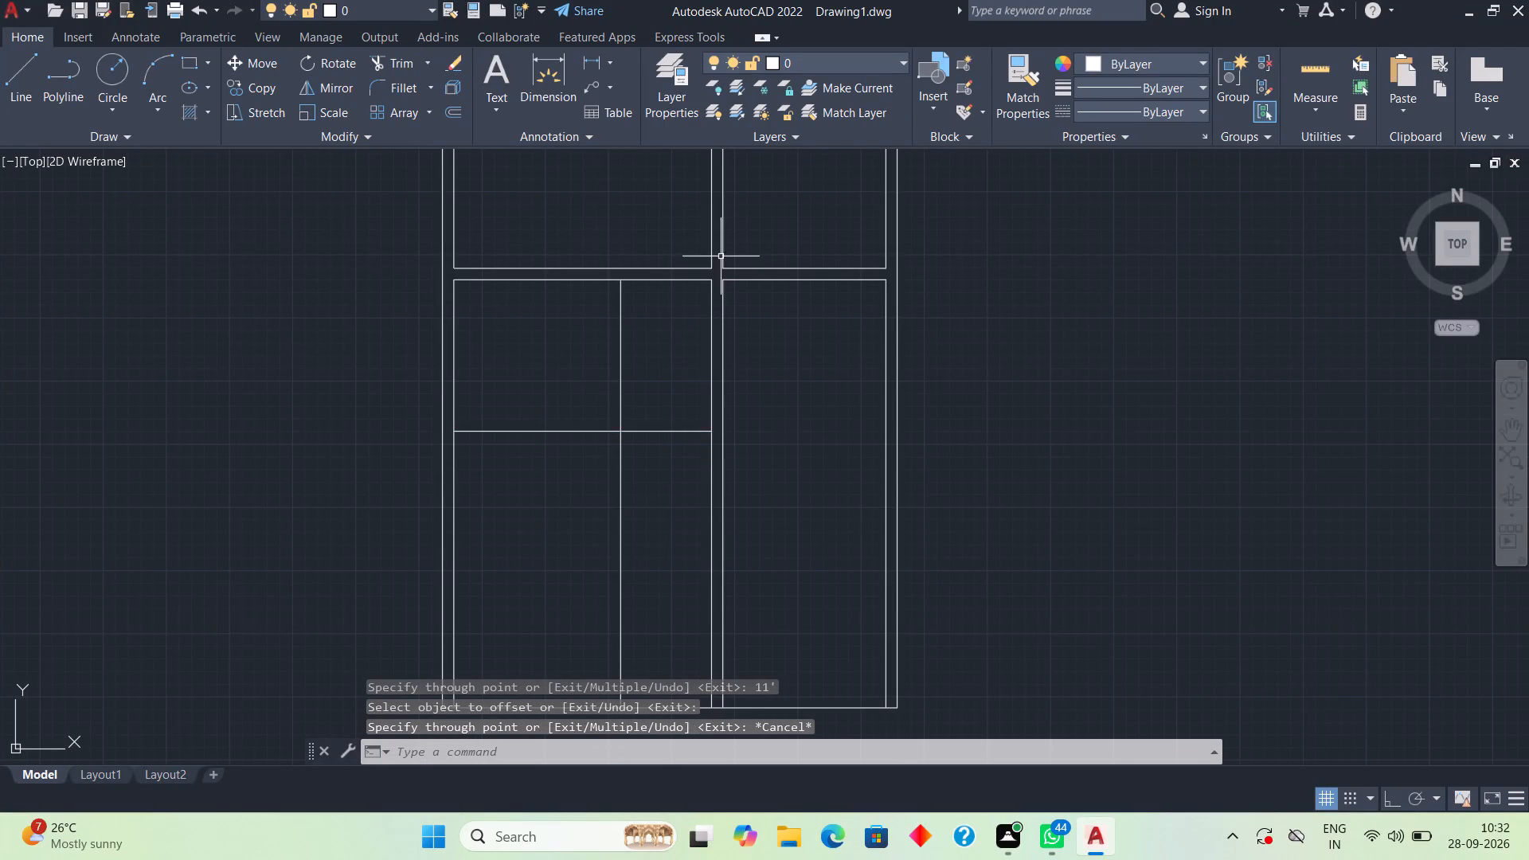
{"action": "type", "text": "tr"}
{"action": "key", "text": "space"}
{"action": "key", "text": "space"}
{"action": "left_click_drag", "start_coordinate": [709, 347], "coordinate": [727, 345]}
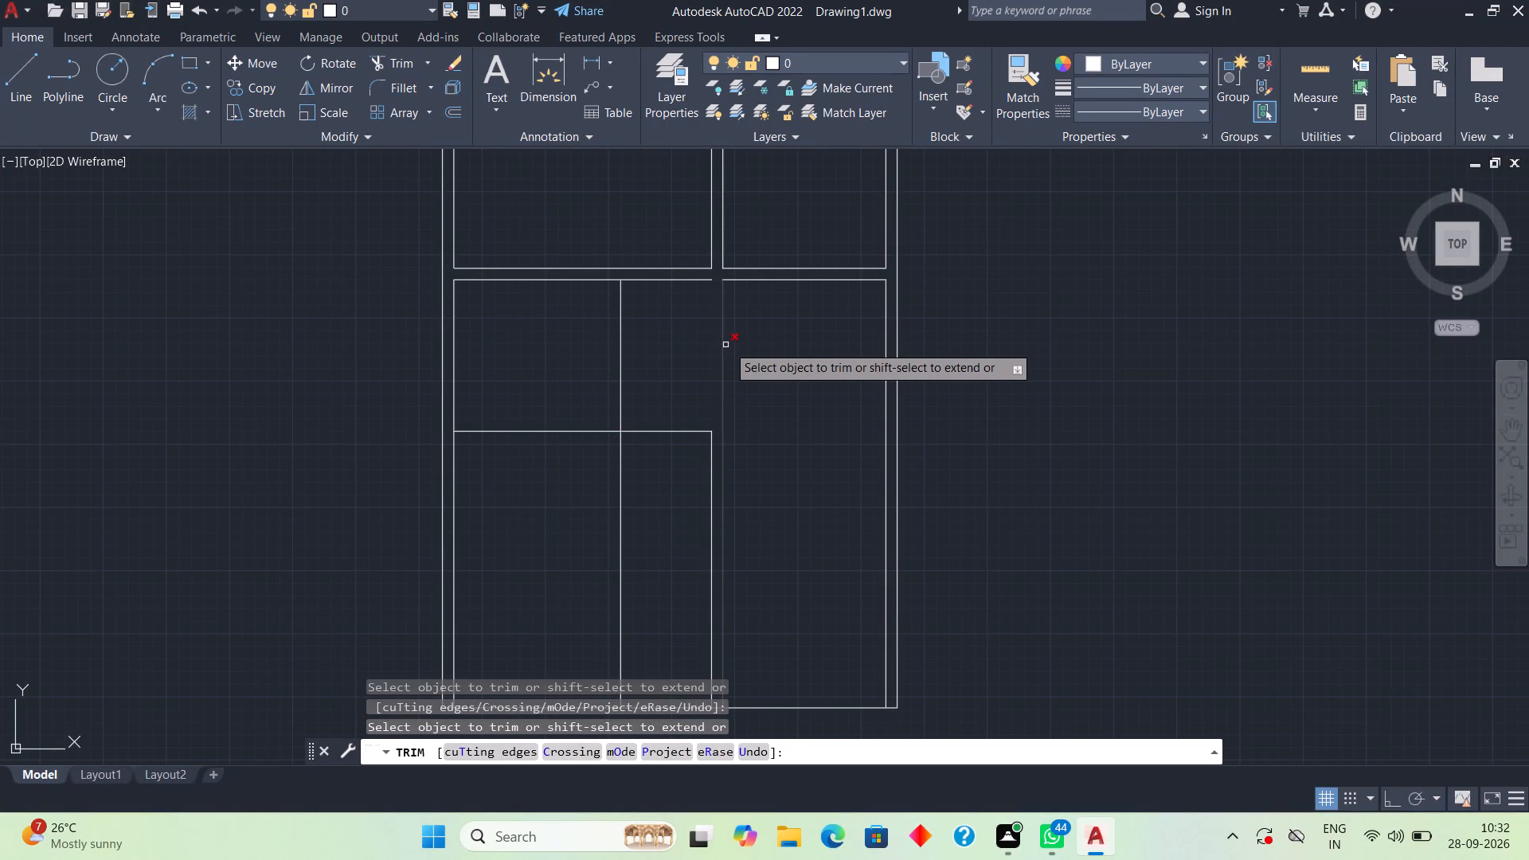
{"action": "left_click_drag", "start_coordinate": [727, 345], "coordinate": [729, 345]}
{"action": "left_click_drag", "start_coordinate": [730, 346], "coordinate": [714, 359]}
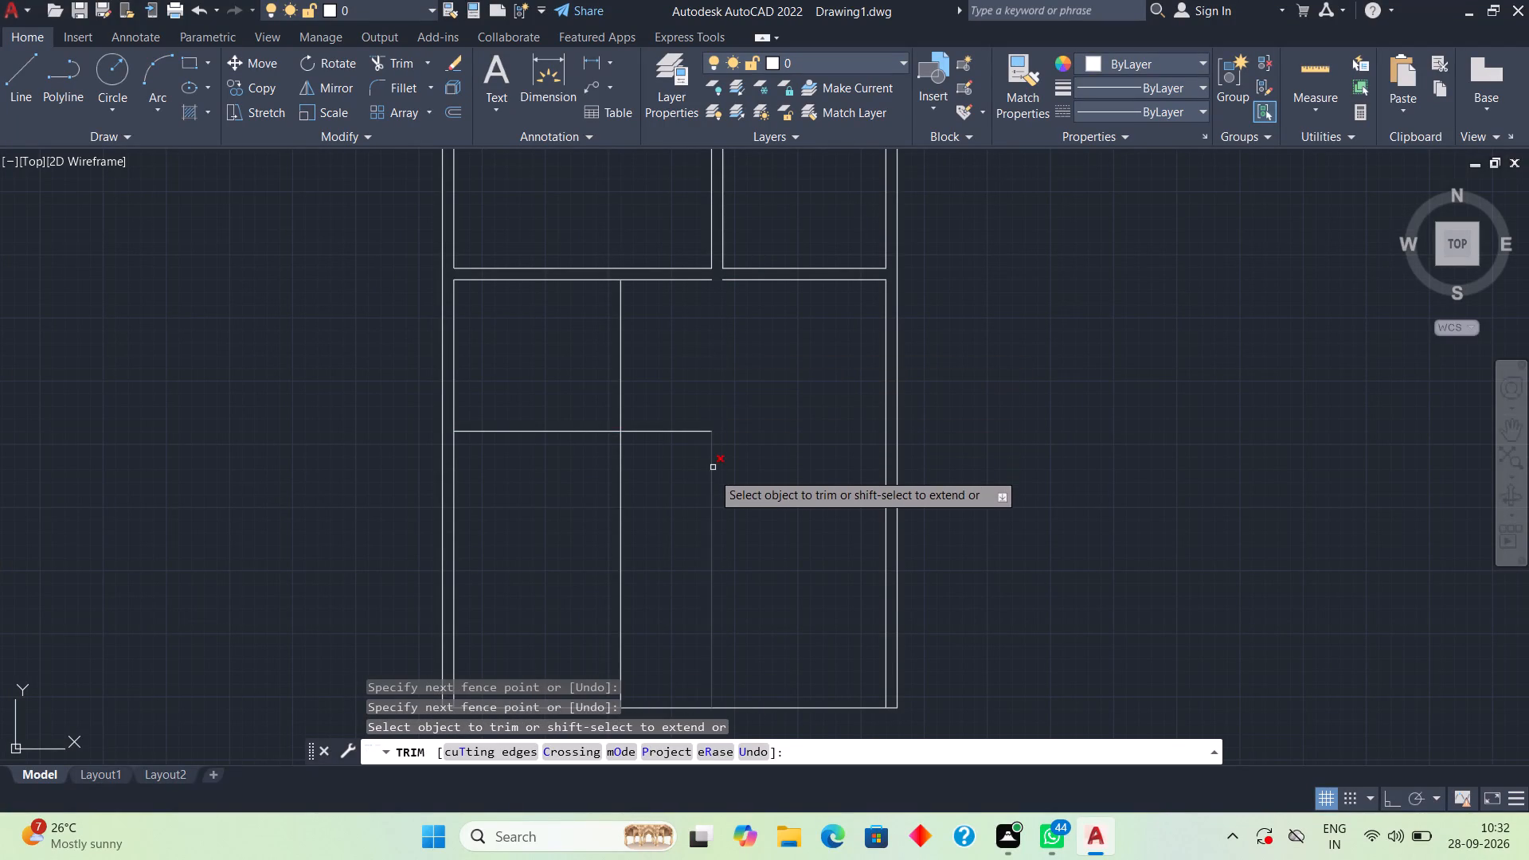
{"action": "left_click", "coordinate": [712, 472]}
{"action": "left_click_drag", "start_coordinate": [682, 416], "coordinate": [688, 447]}
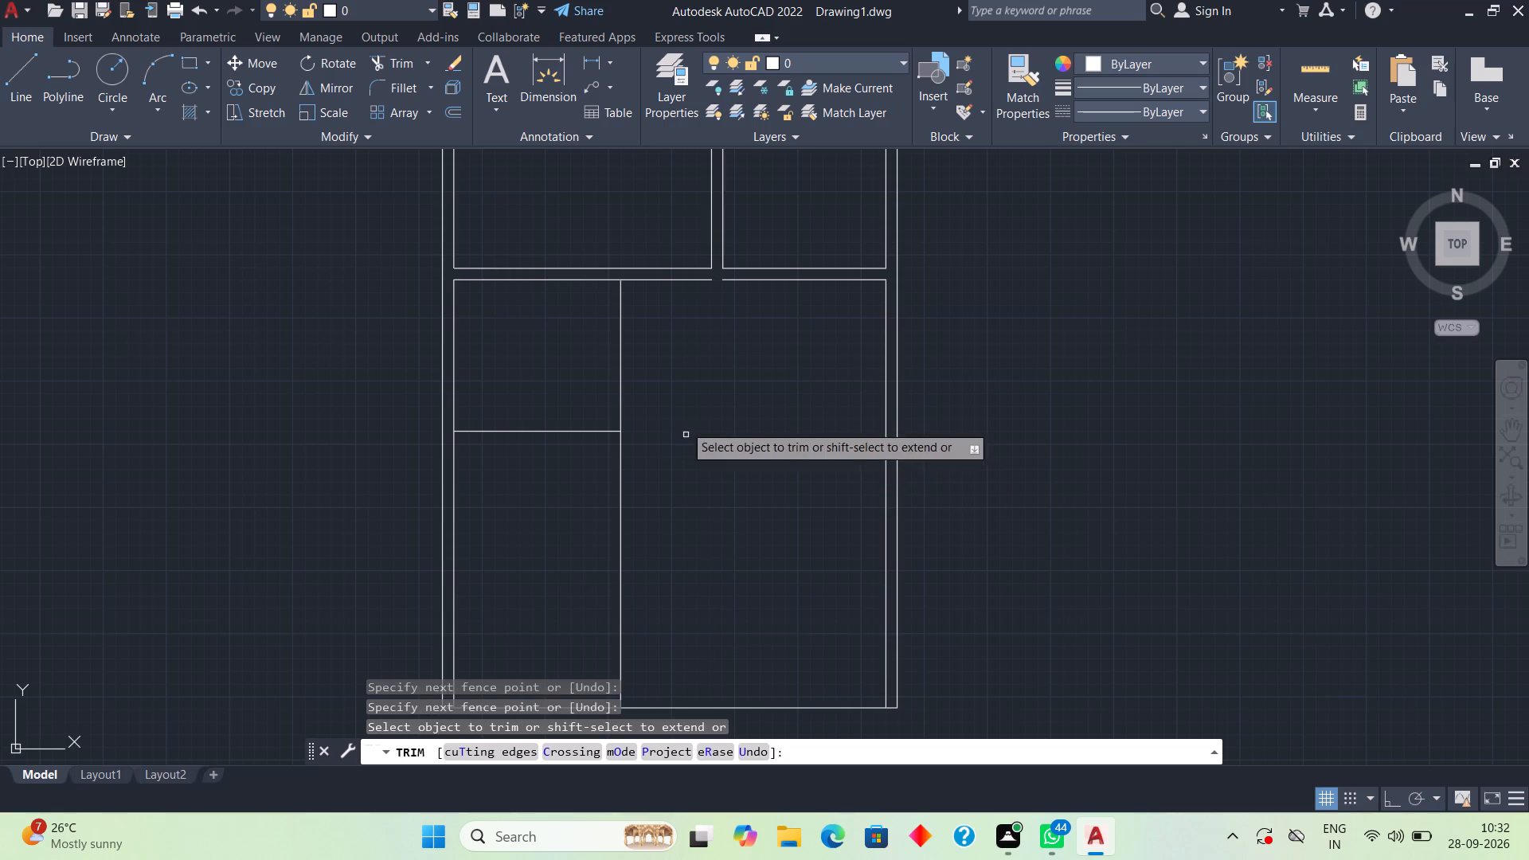
{"action": "key", "text": "space"}
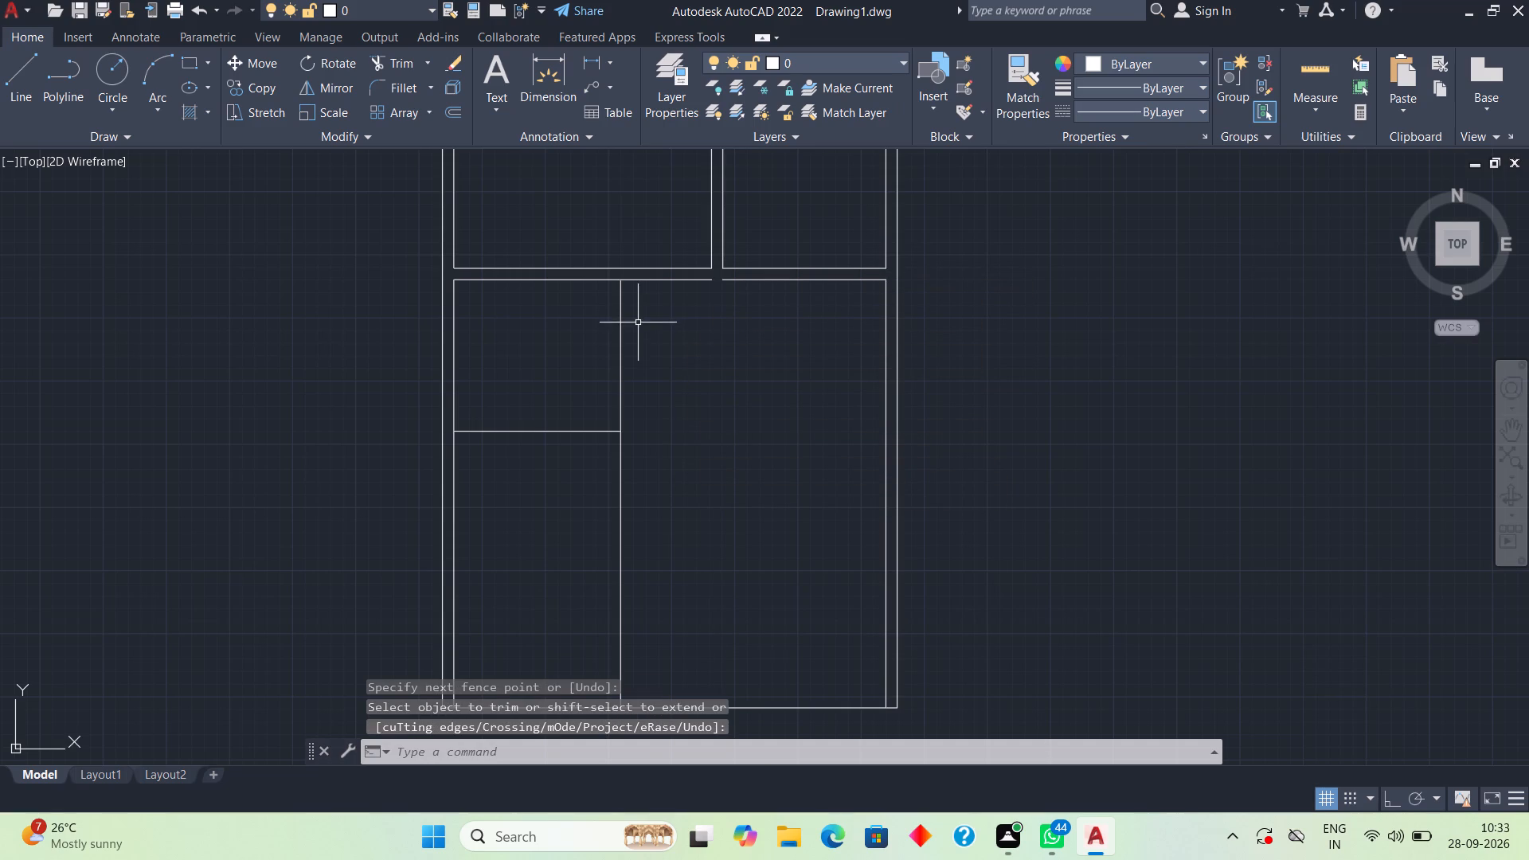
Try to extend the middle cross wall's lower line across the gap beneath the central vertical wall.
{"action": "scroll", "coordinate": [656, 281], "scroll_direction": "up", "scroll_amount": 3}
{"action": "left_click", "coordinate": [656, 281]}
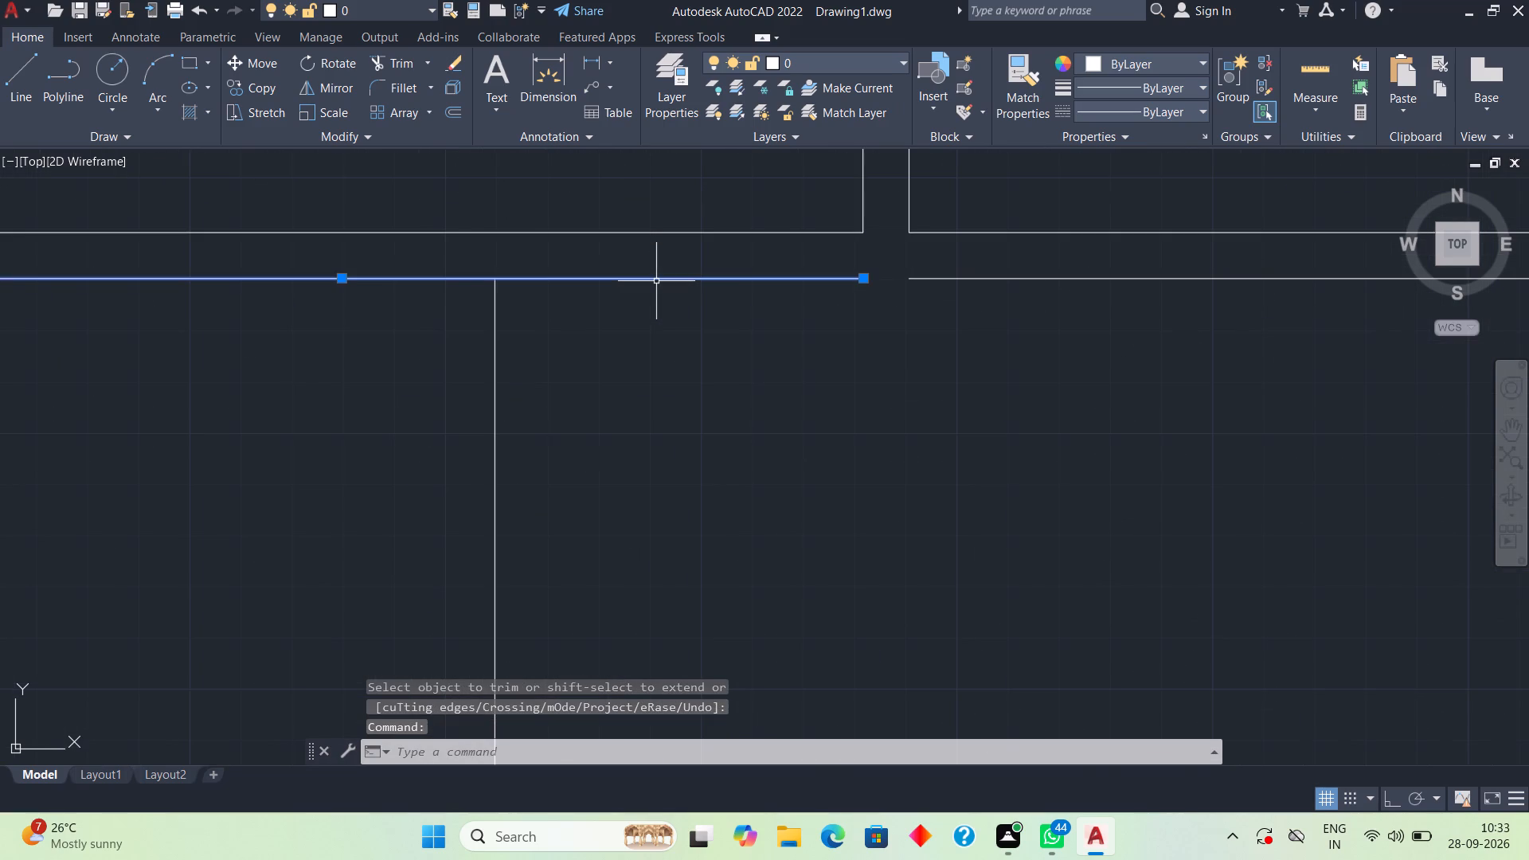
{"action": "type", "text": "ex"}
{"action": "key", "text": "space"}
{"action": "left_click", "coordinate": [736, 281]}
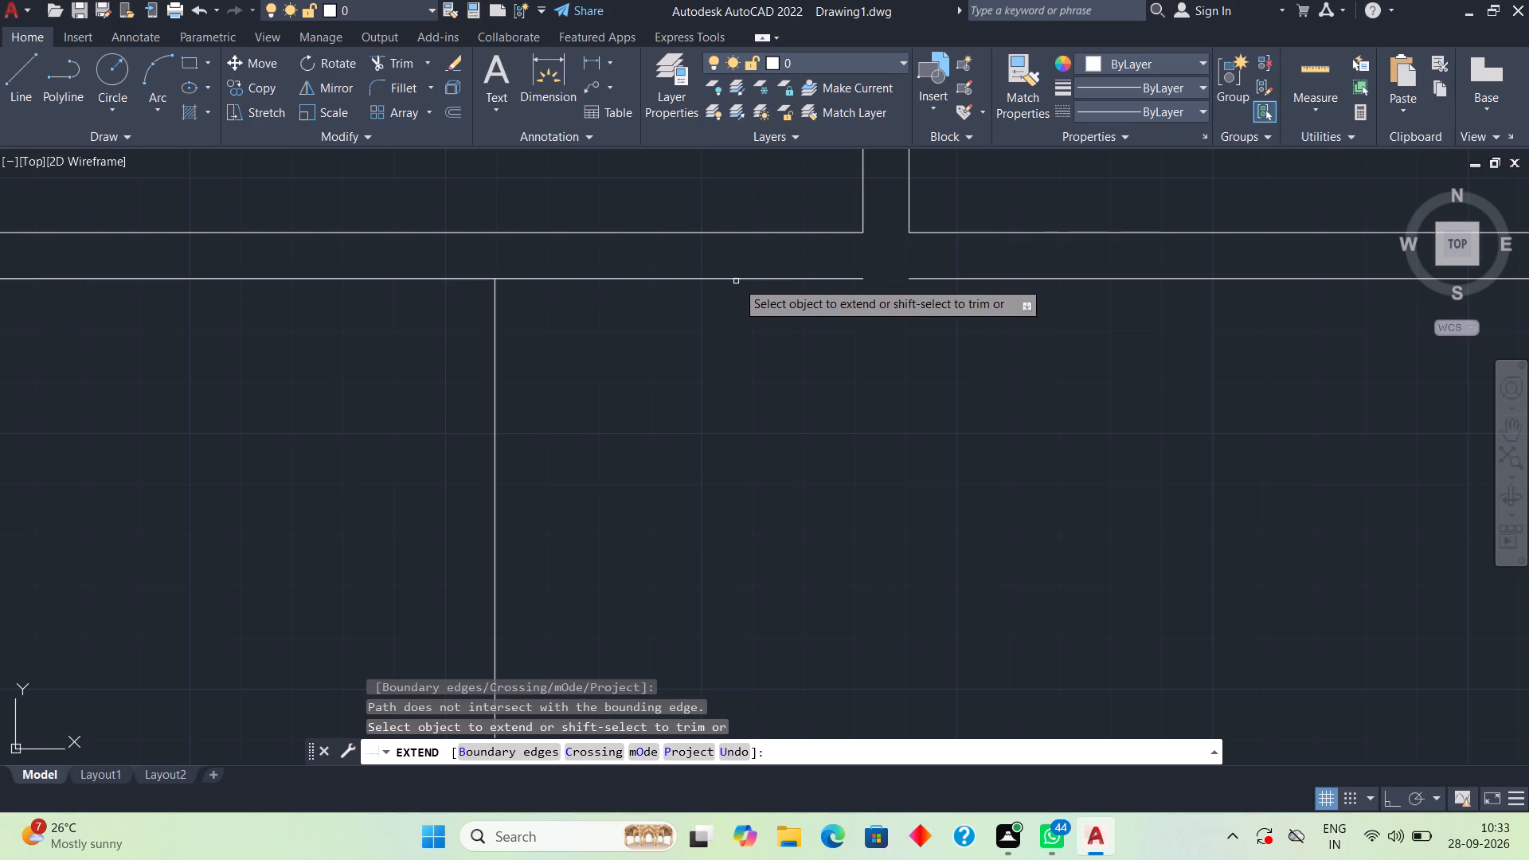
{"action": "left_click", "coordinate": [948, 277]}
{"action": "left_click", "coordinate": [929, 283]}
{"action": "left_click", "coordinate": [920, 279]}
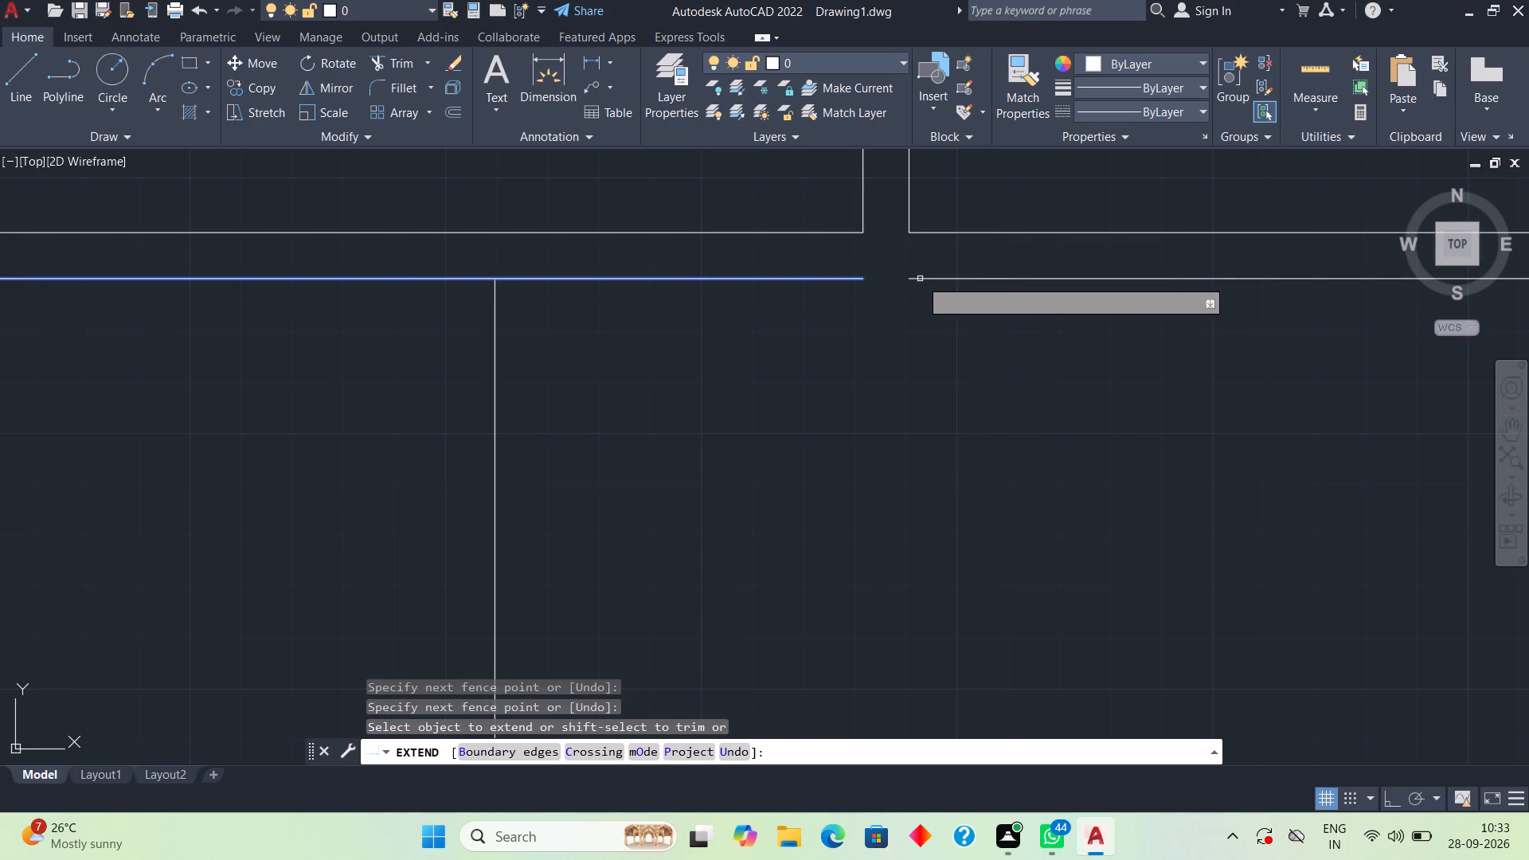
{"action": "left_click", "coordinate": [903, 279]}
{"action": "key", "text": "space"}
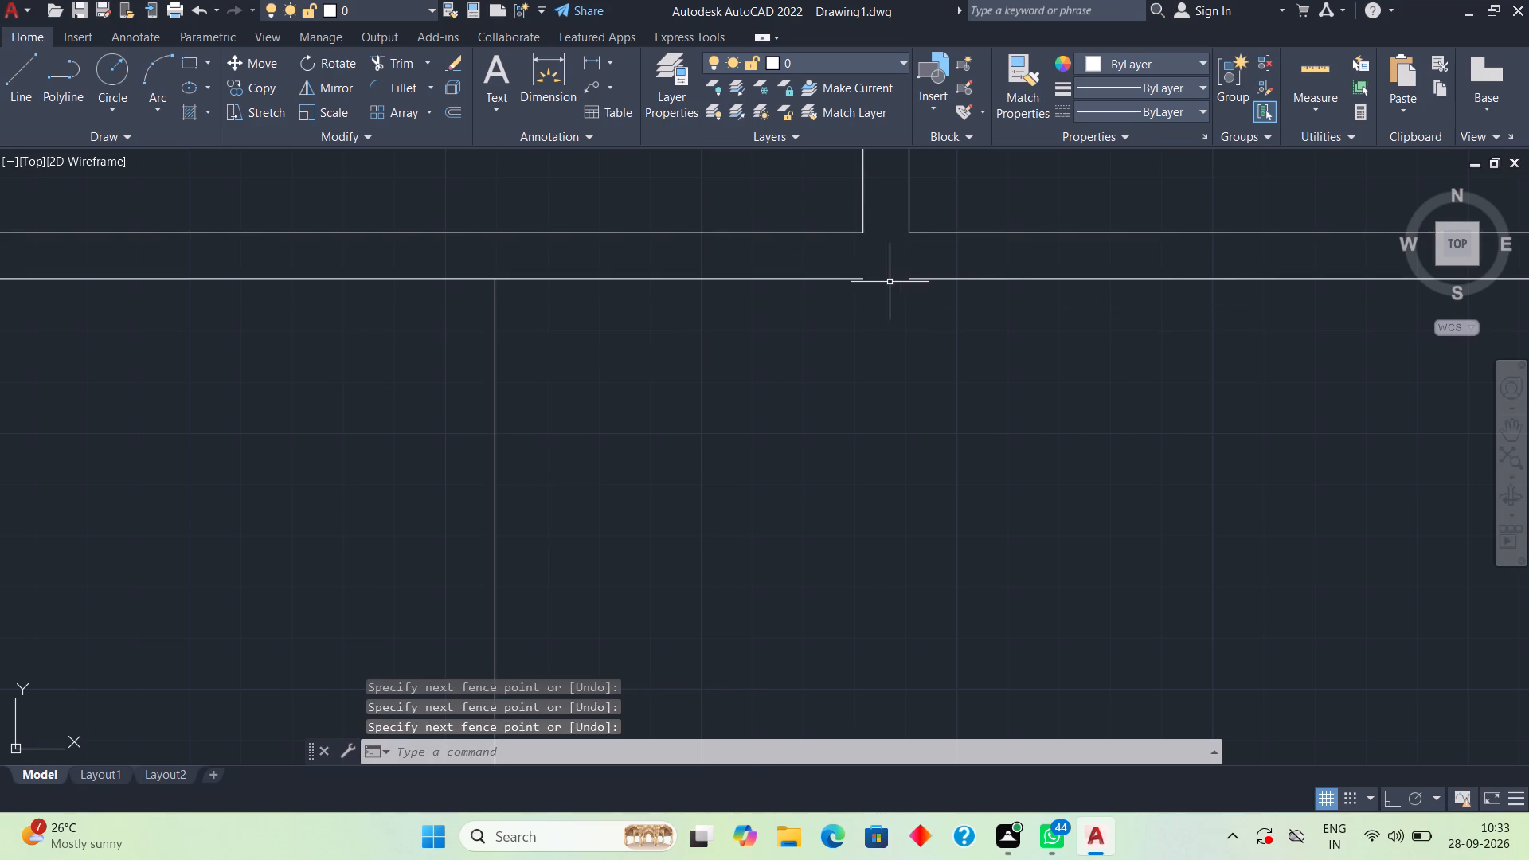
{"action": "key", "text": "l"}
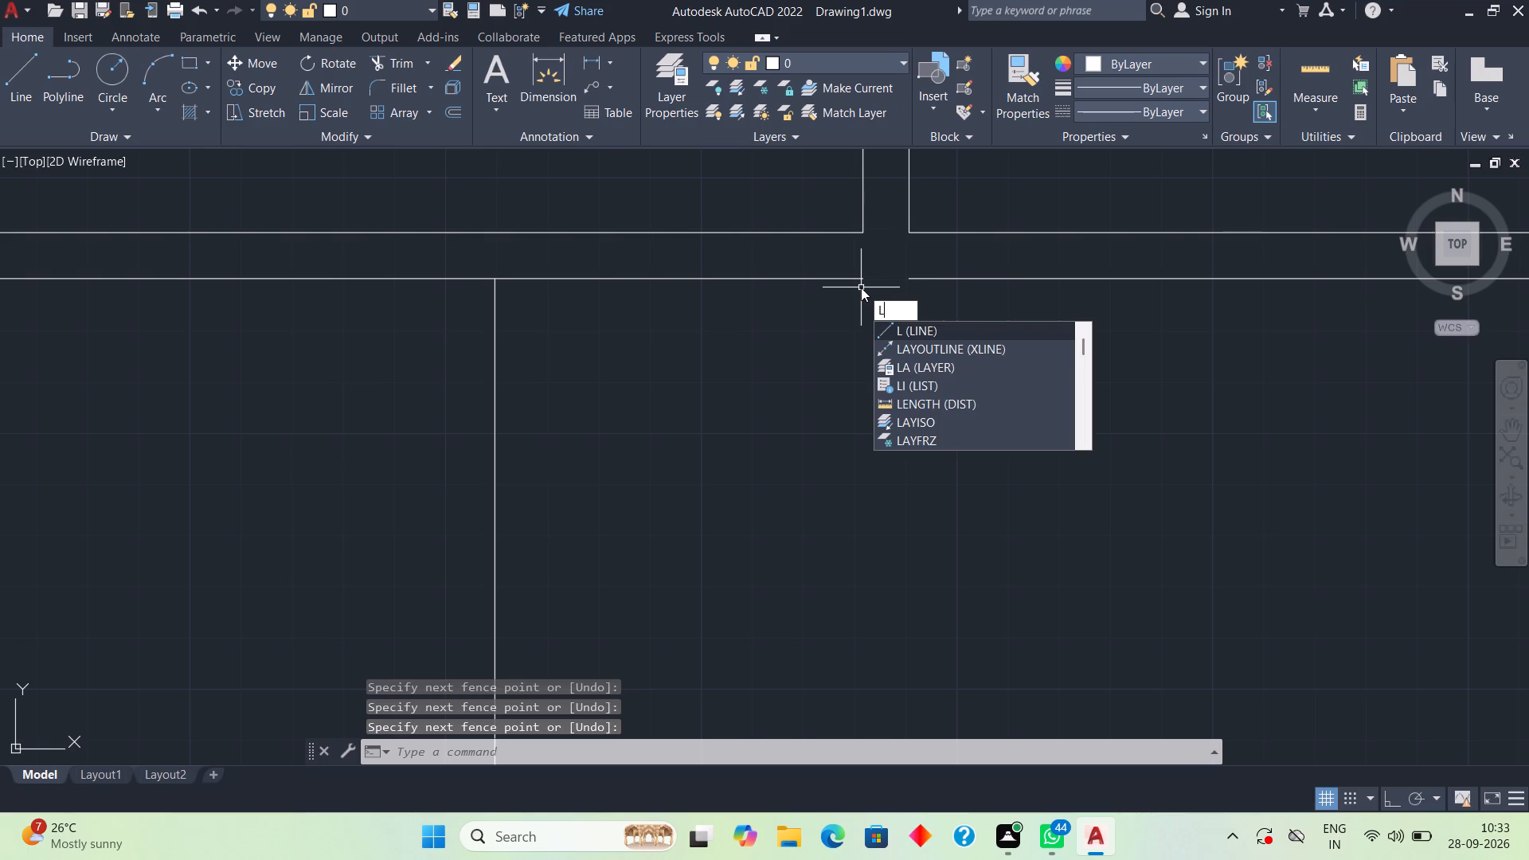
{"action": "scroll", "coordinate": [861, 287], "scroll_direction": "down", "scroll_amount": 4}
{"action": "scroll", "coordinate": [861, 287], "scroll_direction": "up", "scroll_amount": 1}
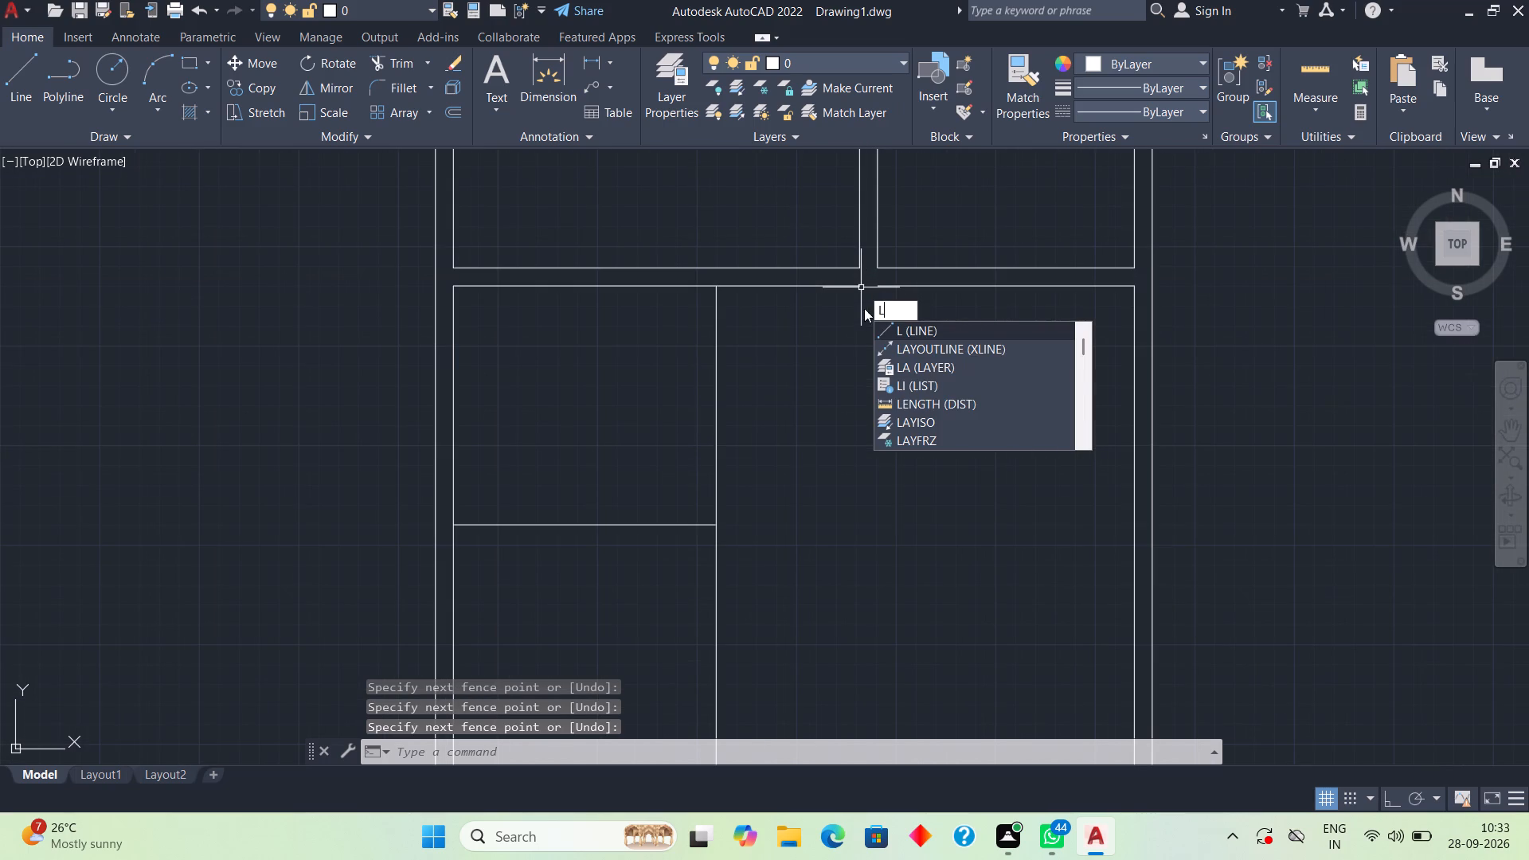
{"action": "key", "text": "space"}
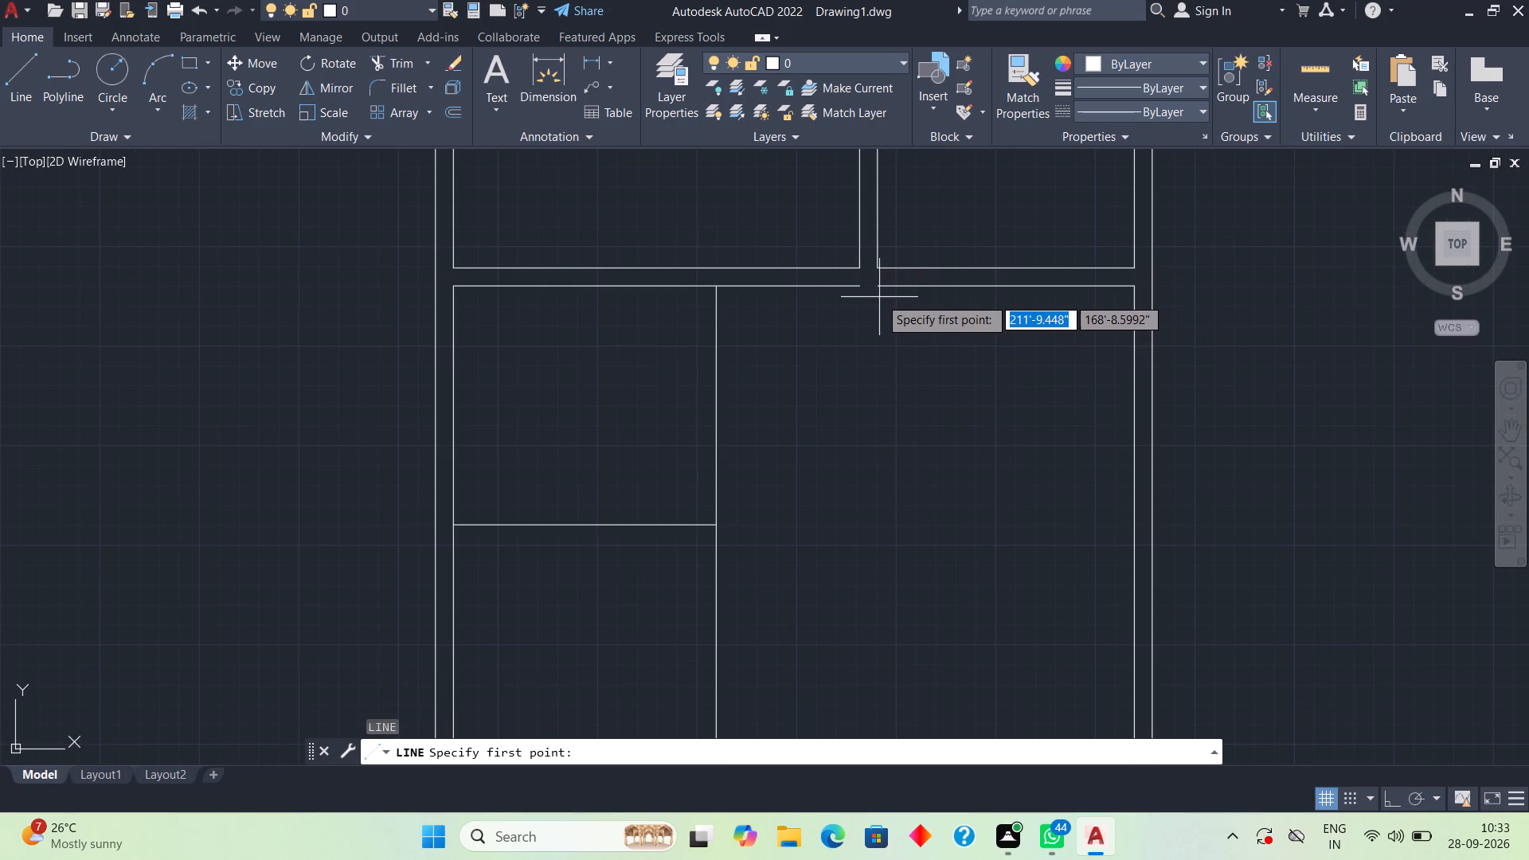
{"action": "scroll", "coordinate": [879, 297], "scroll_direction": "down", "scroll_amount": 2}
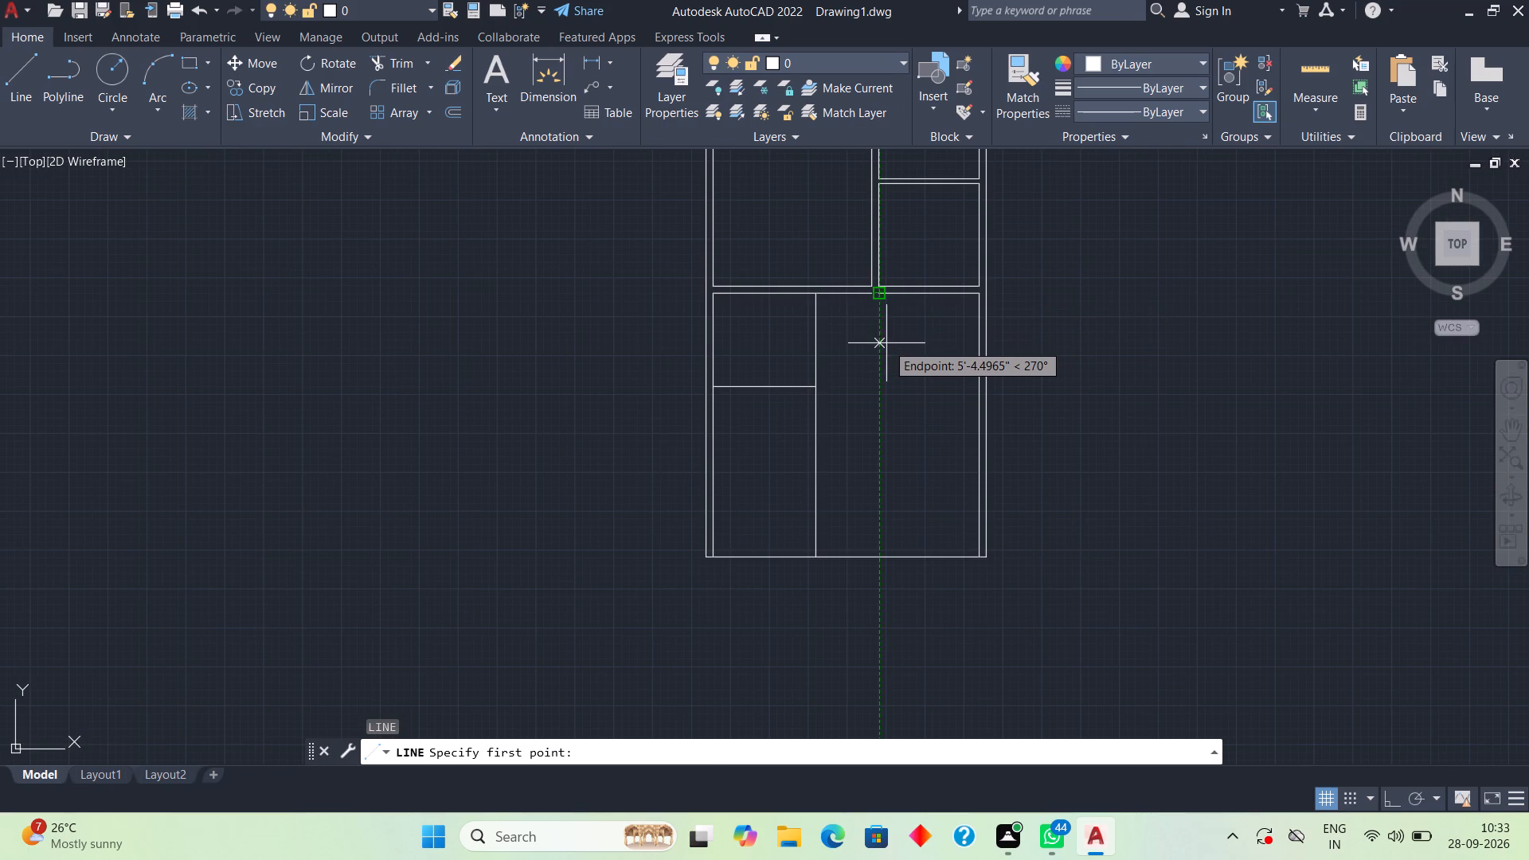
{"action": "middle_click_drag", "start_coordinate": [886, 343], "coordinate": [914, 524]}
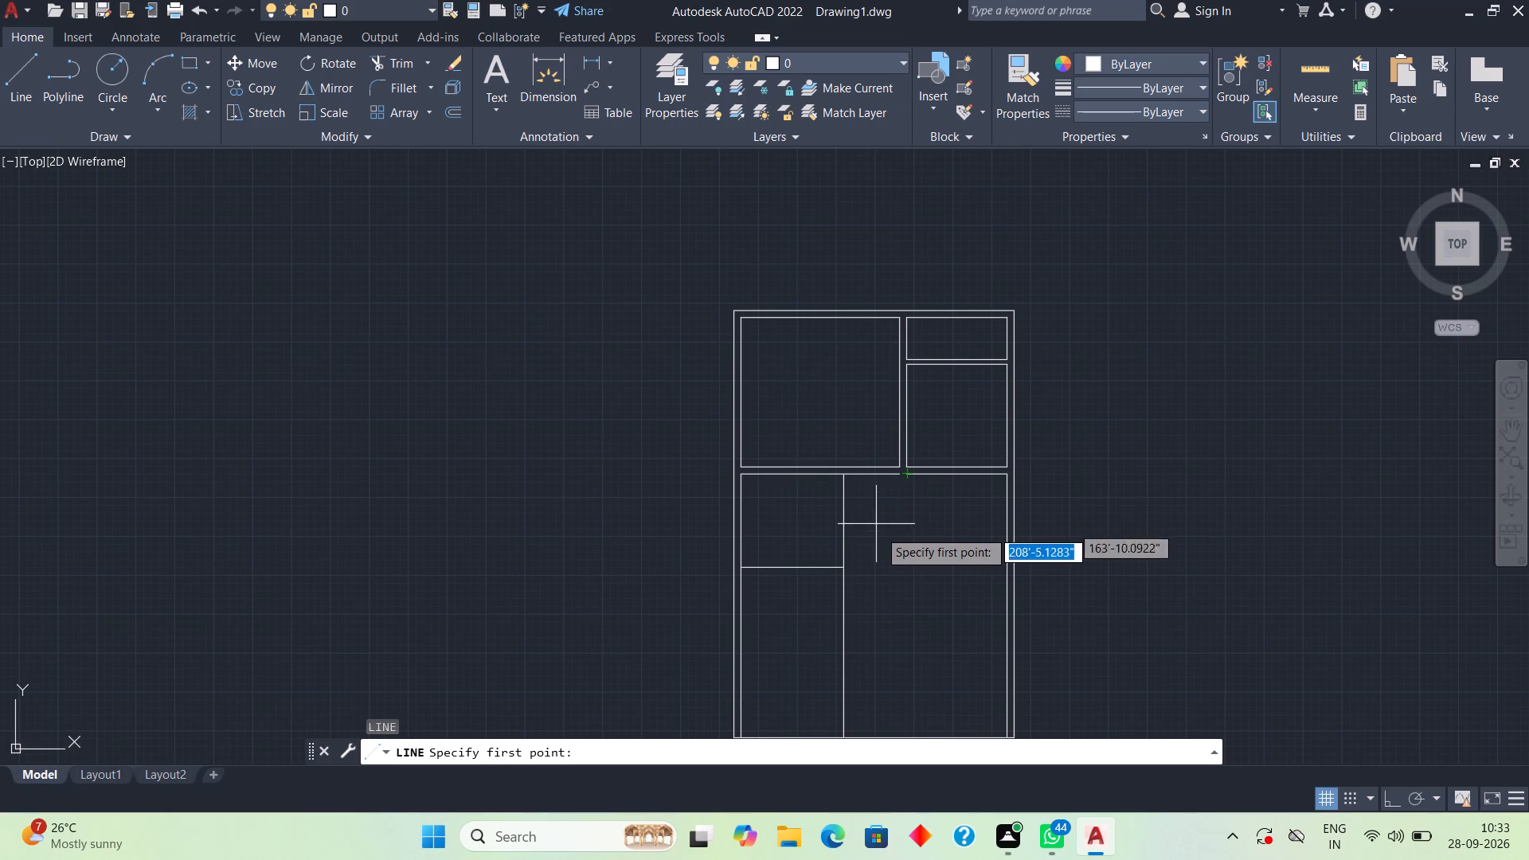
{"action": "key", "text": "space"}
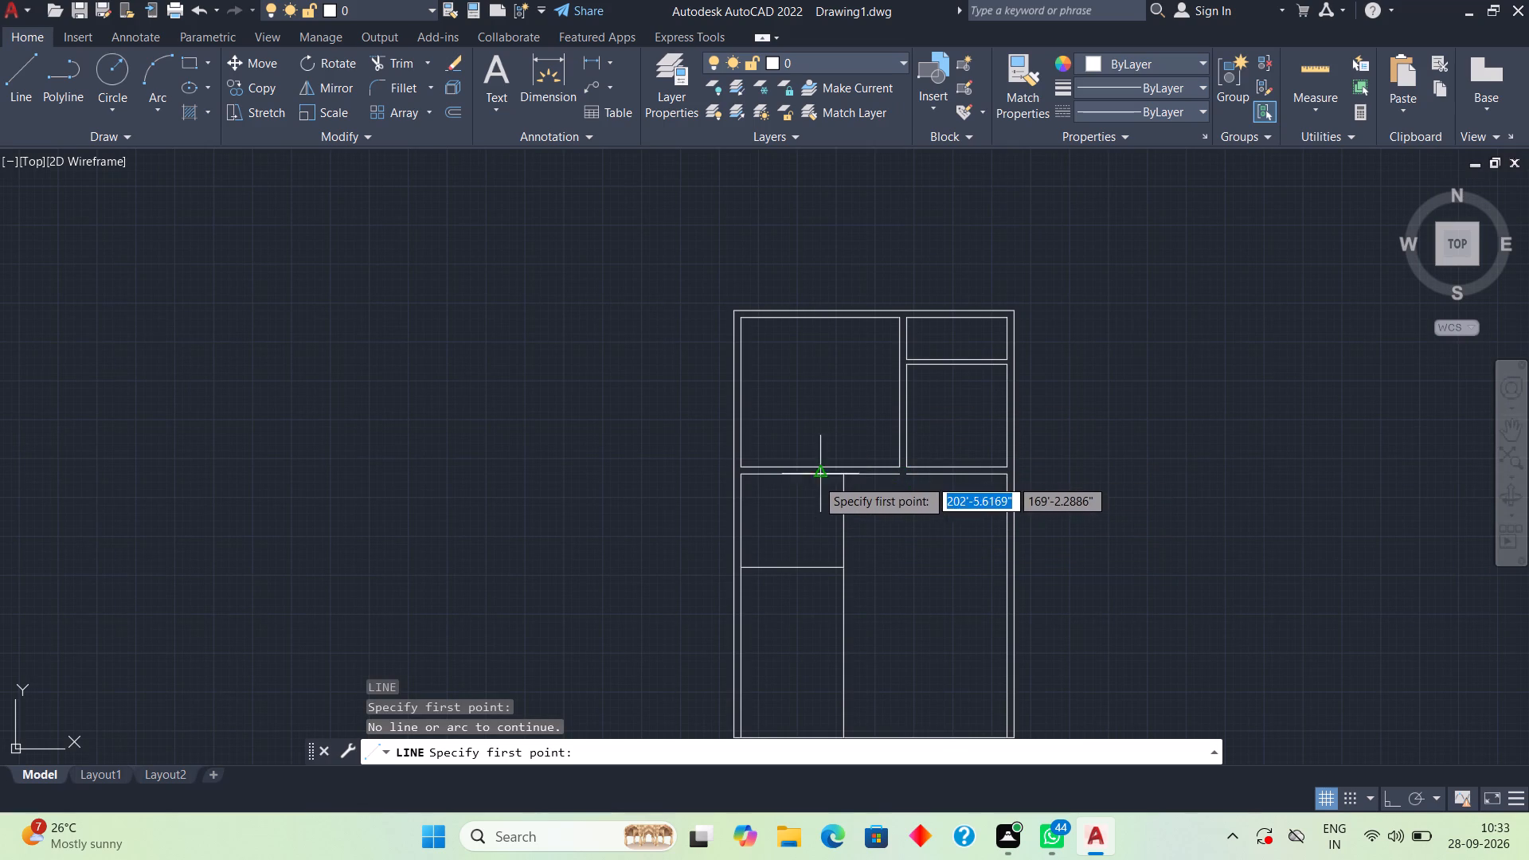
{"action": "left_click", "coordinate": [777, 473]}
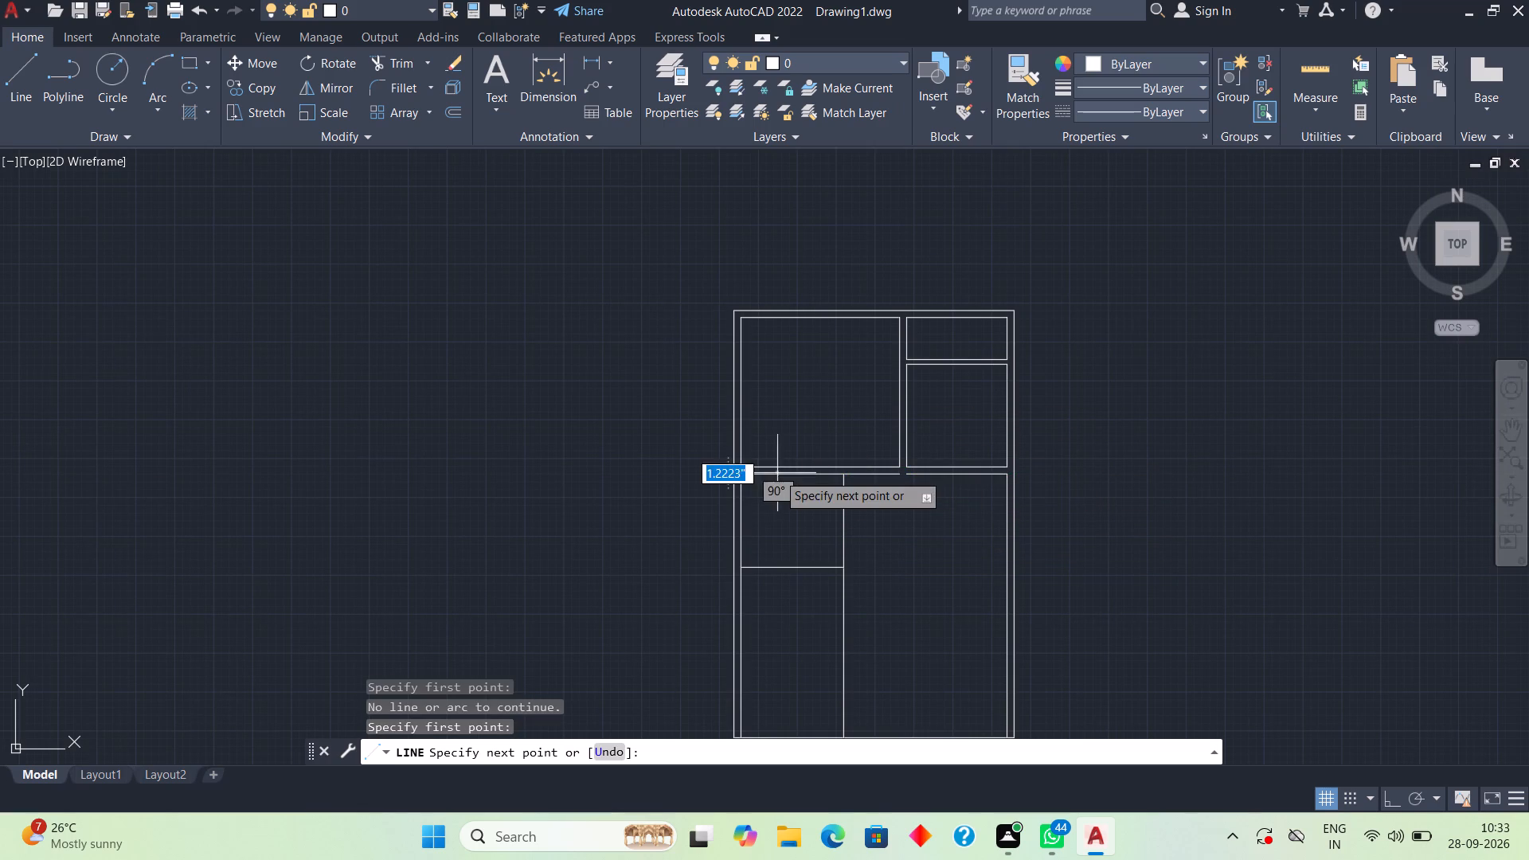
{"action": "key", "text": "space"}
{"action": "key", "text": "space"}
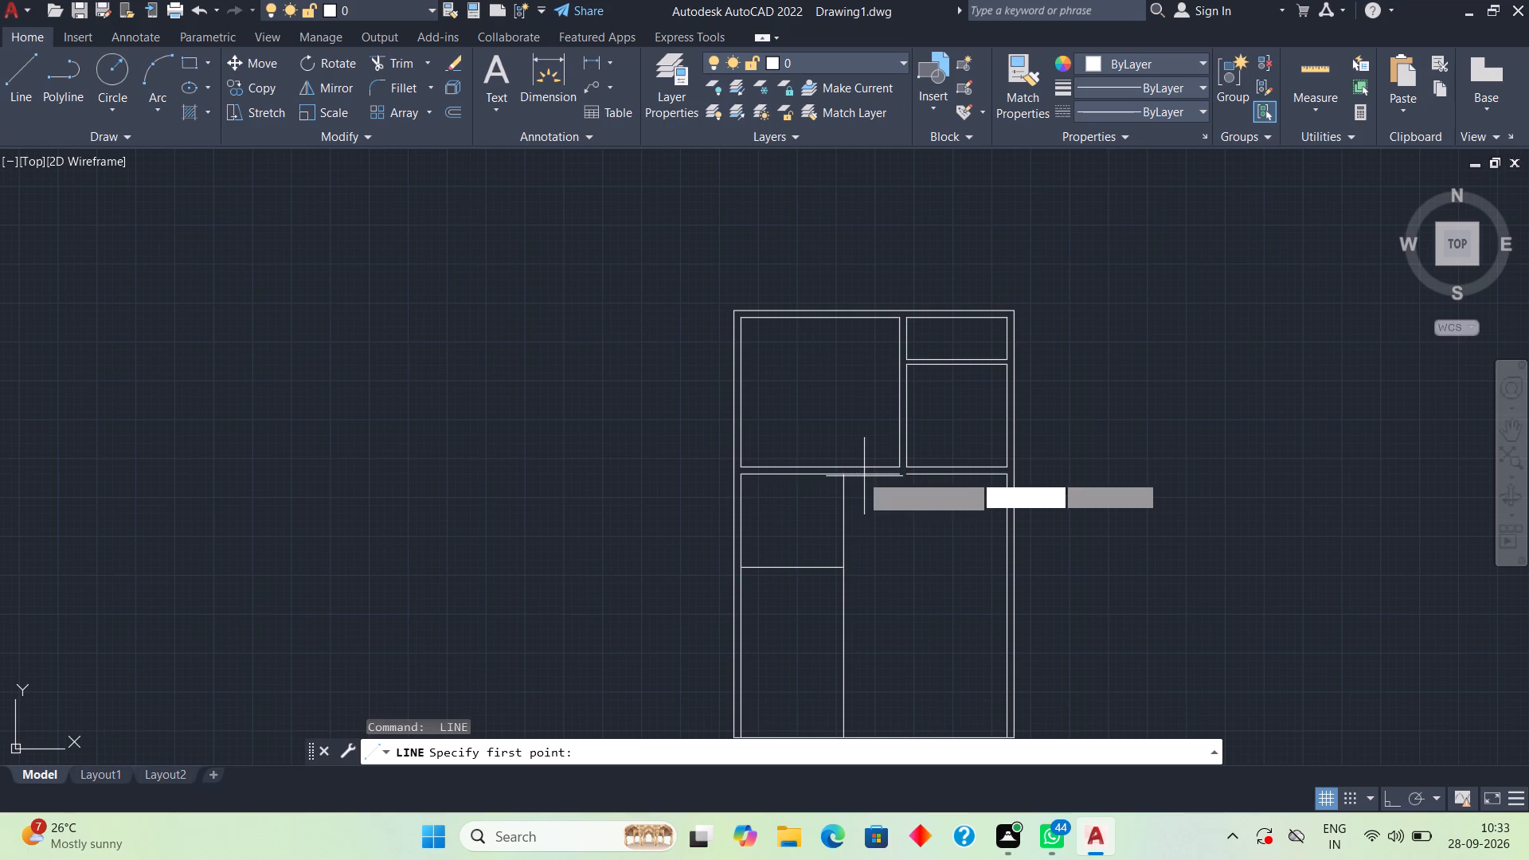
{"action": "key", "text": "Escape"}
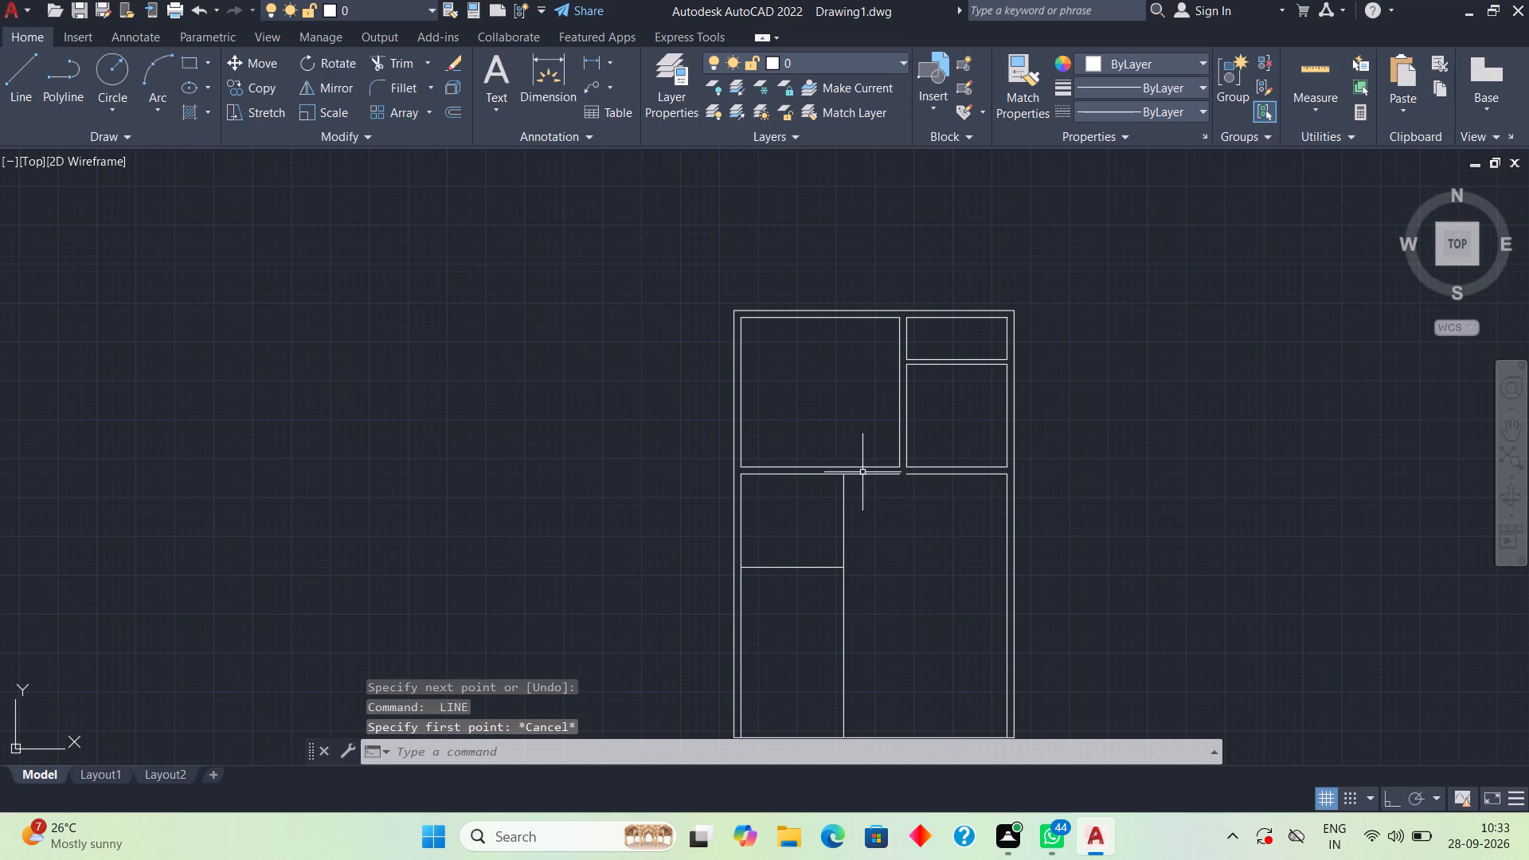
Erase the two separate segments forming the middle cross wall's lower line.
{"action": "left_click", "coordinate": [865, 475]}
{"action": "key", "text": "Delete"}
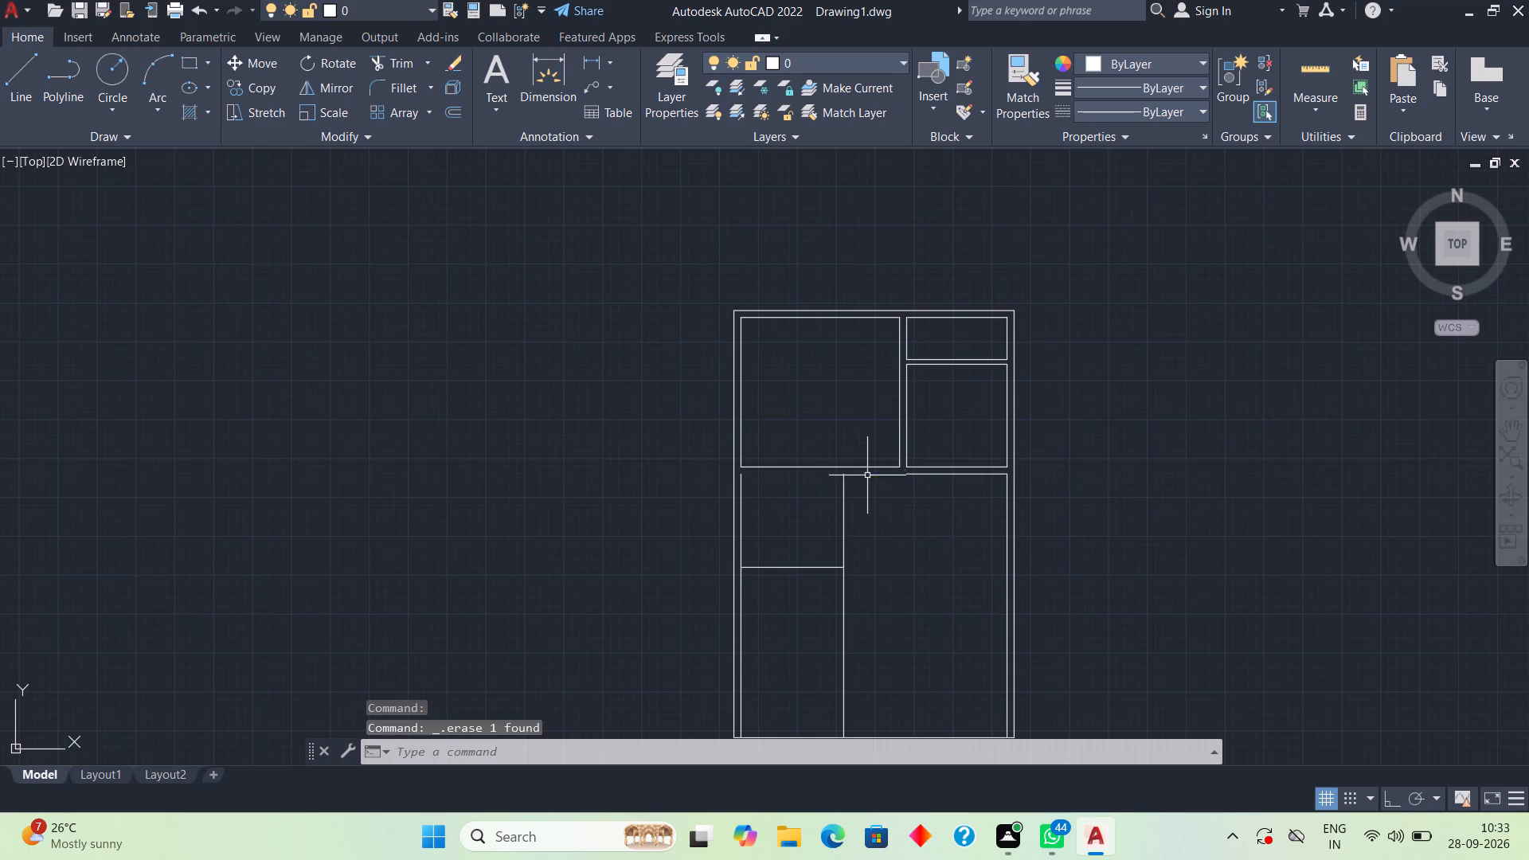
{"action": "left_click", "coordinate": [919, 476]}
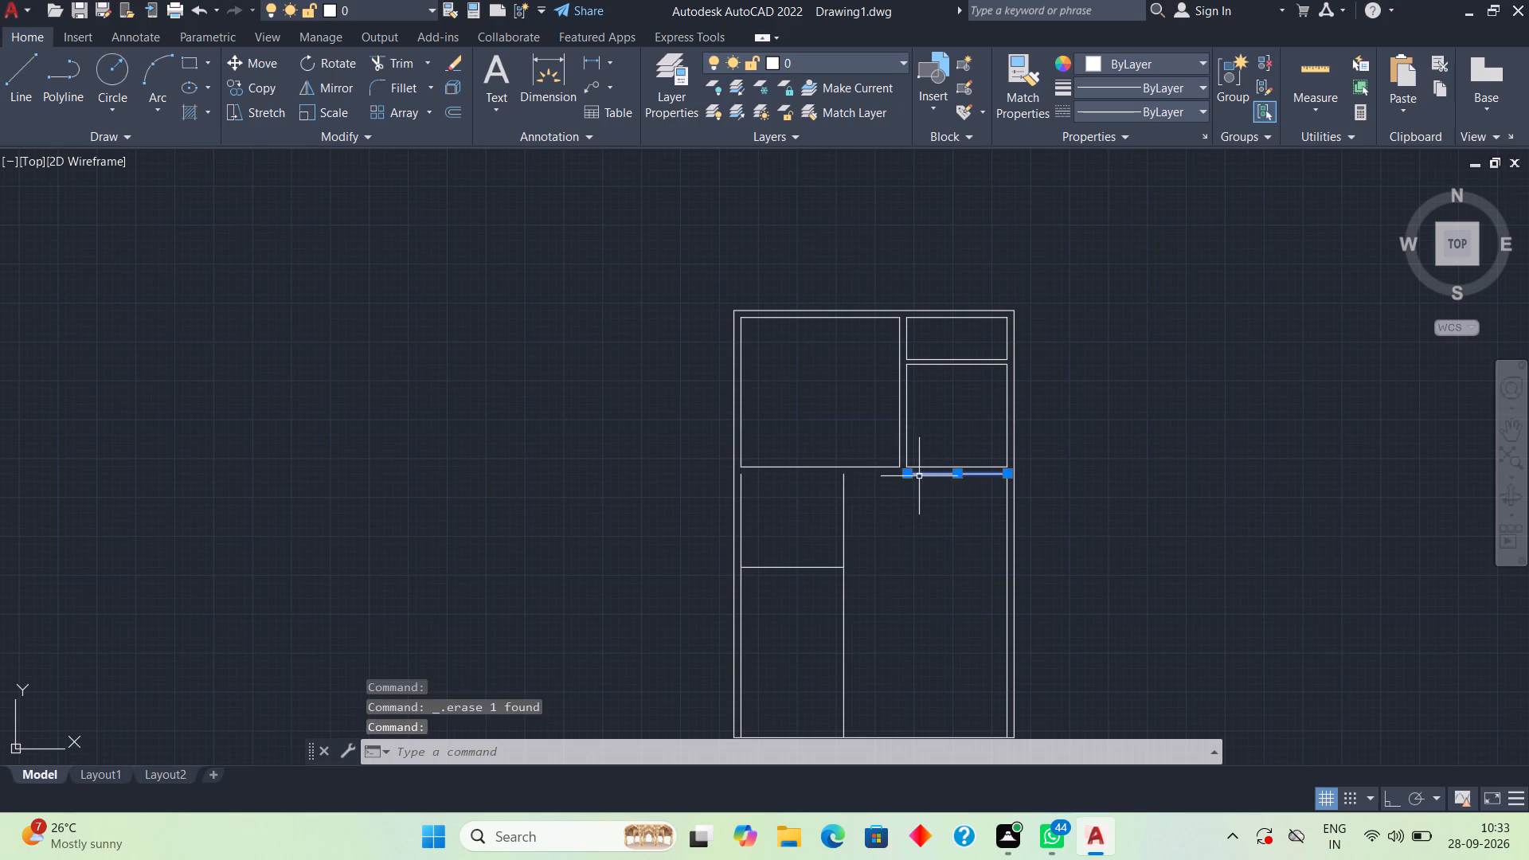
{"action": "key", "text": "Delete"}
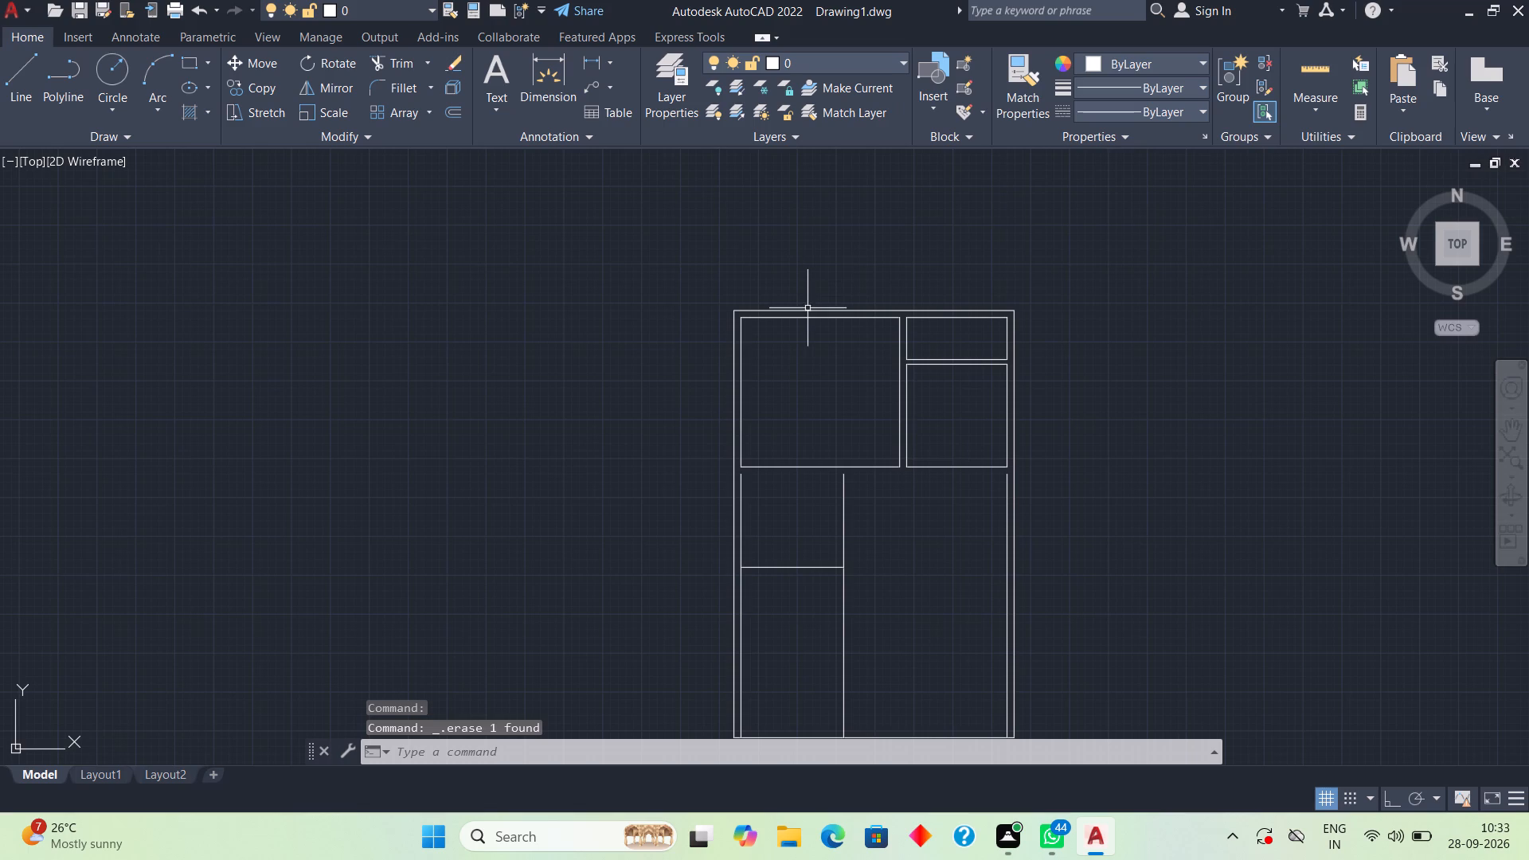
Offset the plan's outermost top line through the upper endpoint of the lower-left room's inner wall line as the cross wall's full-width lower line.
{"action": "type", "text": "o"}
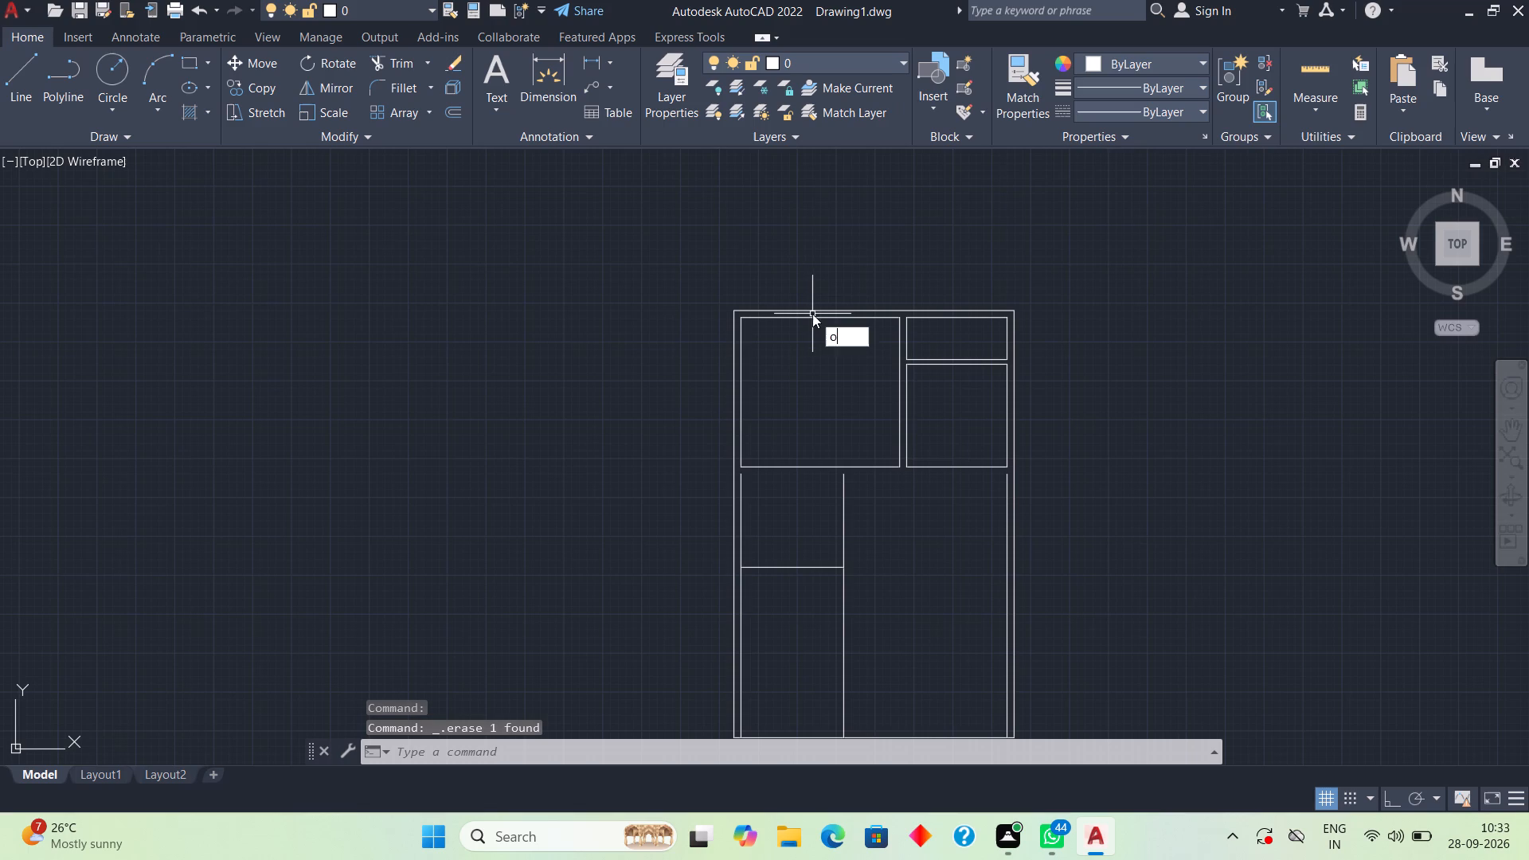
{"action": "key", "text": "space"}
{"action": "key", "text": "space"}
{"action": "left_click", "coordinate": [815, 311]}
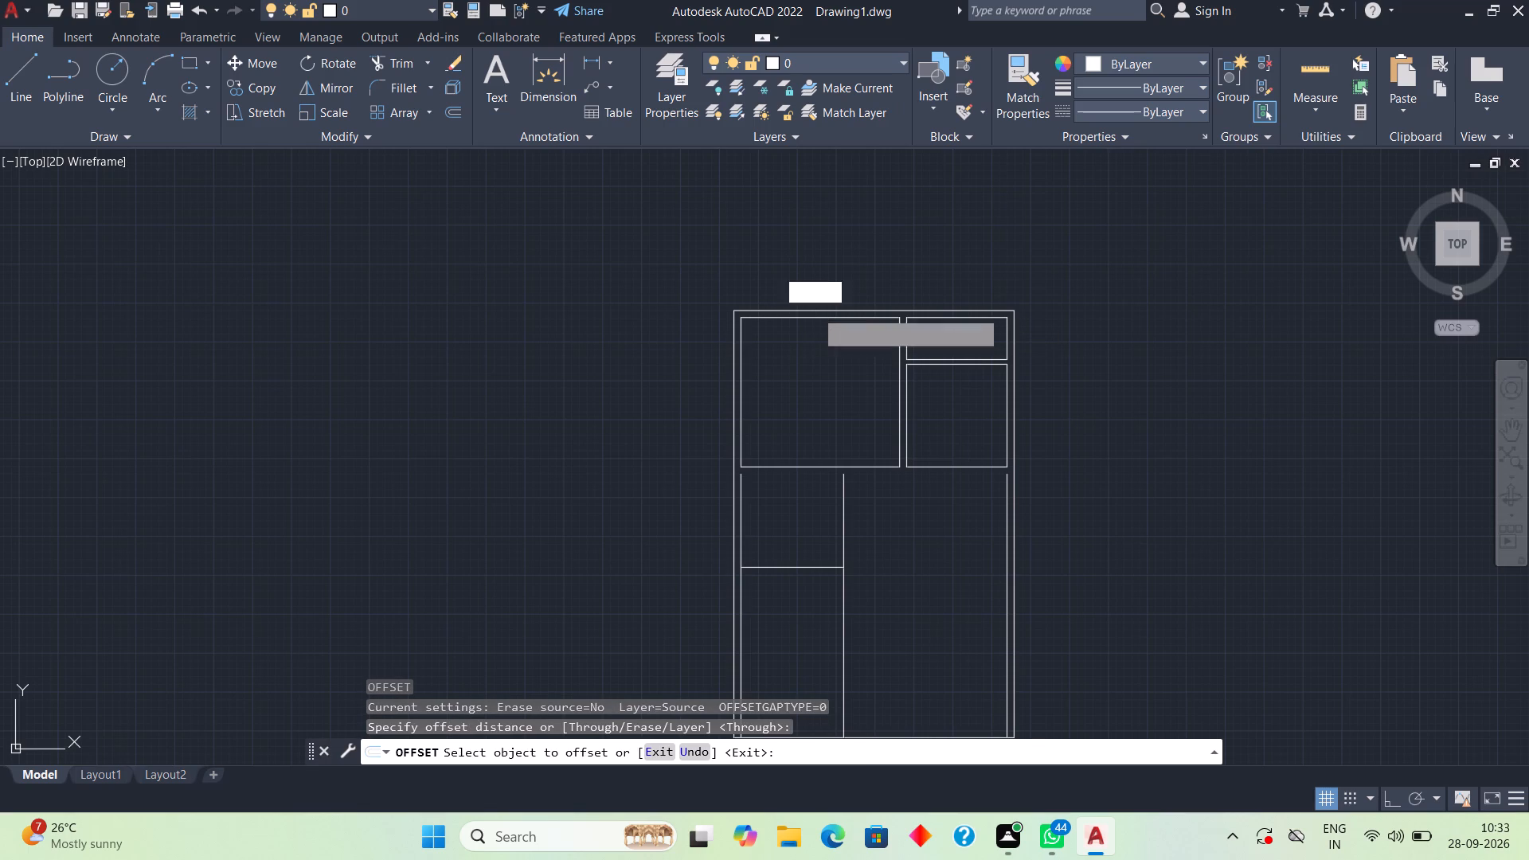
{"action": "scroll", "coordinate": [739, 480], "scroll_direction": "up", "scroll_amount": 4}
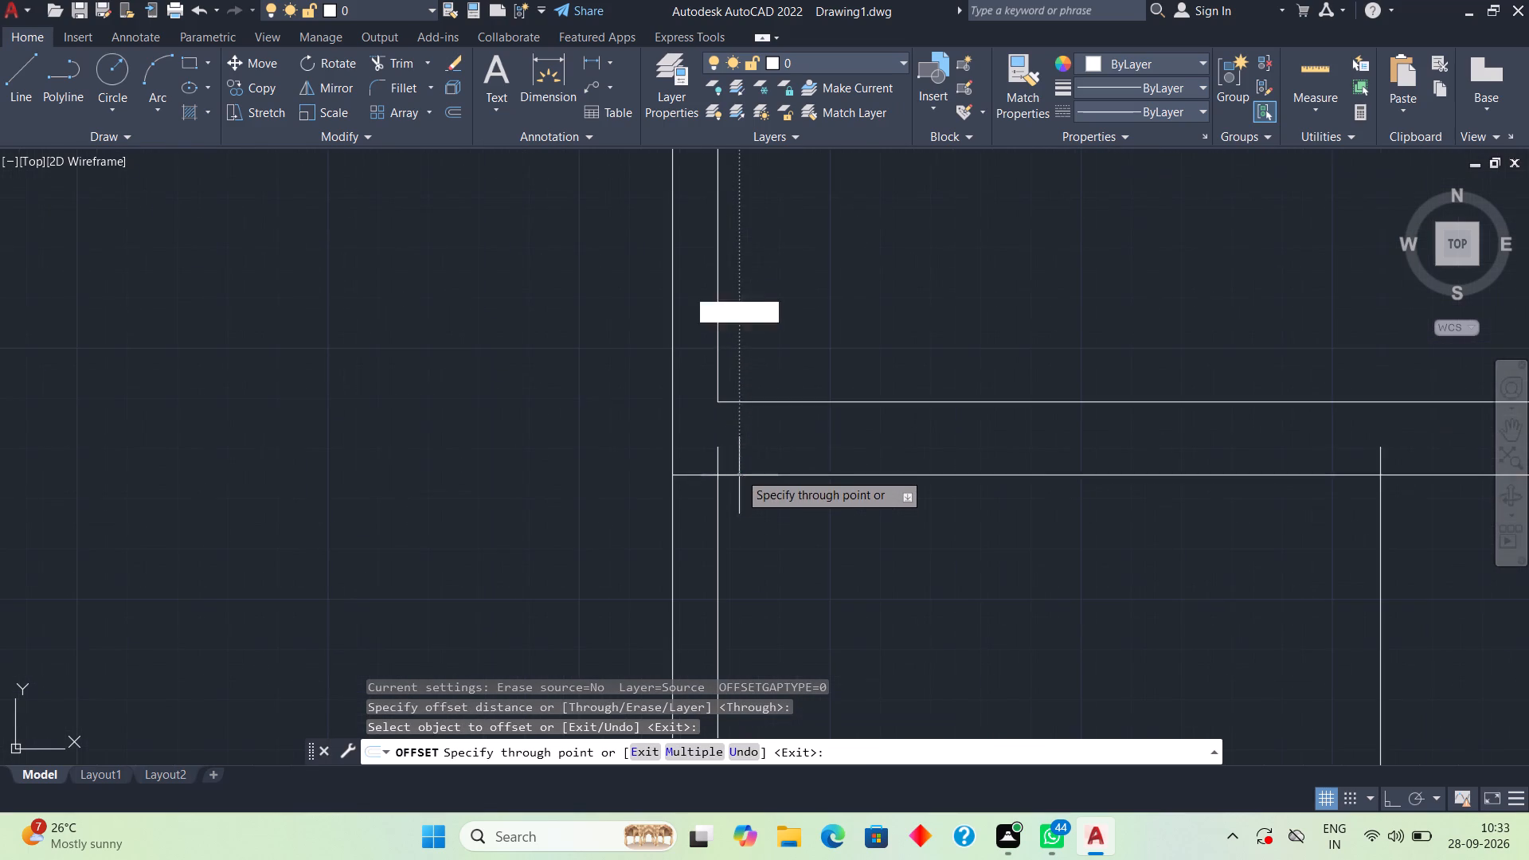
{"action": "left_click", "coordinate": [715, 448]}
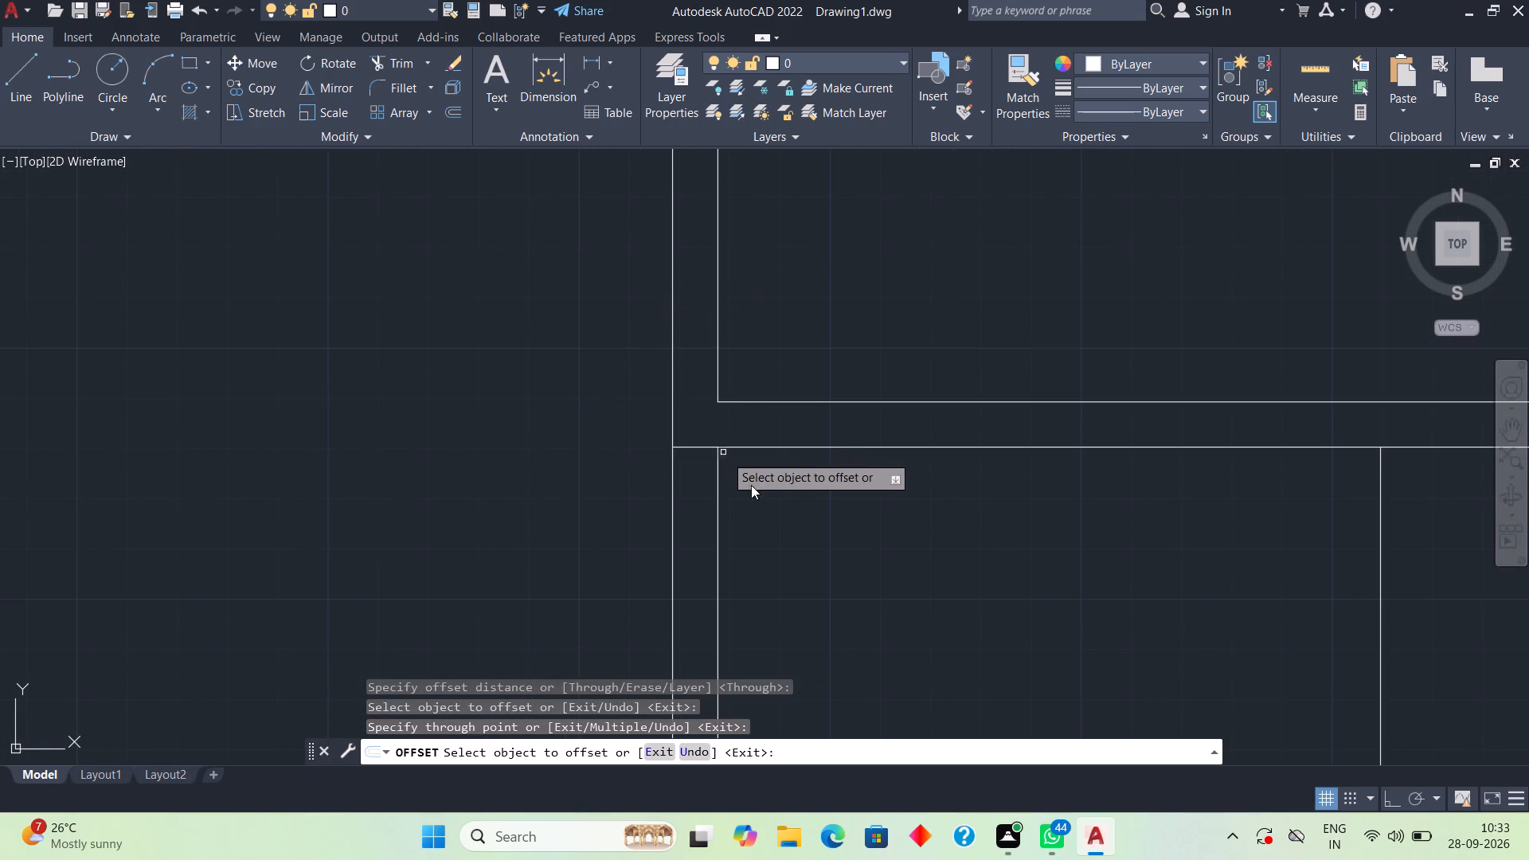
{"action": "key", "text": "space"}
Offset the middle cross wall's new lower line 20'6" downward across the full width of the plan.
{"action": "scroll", "coordinate": [831, 562], "scroll_direction": "down", "scroll_amount": 4}
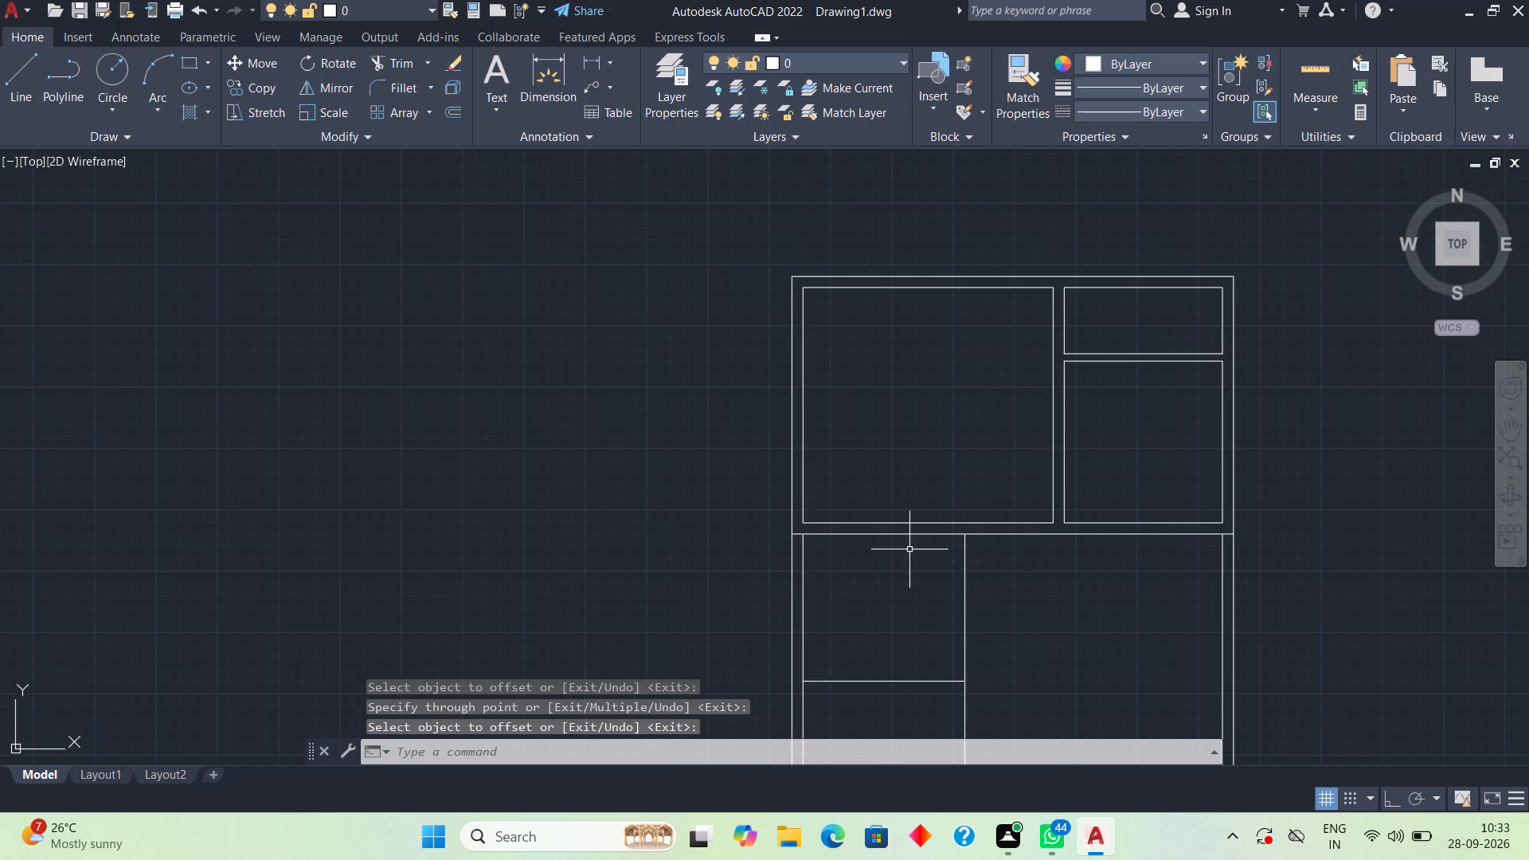
{"action": "middle_click_drag", "start_coordinate": [1039, 568], "coordinate": [875, 342]}
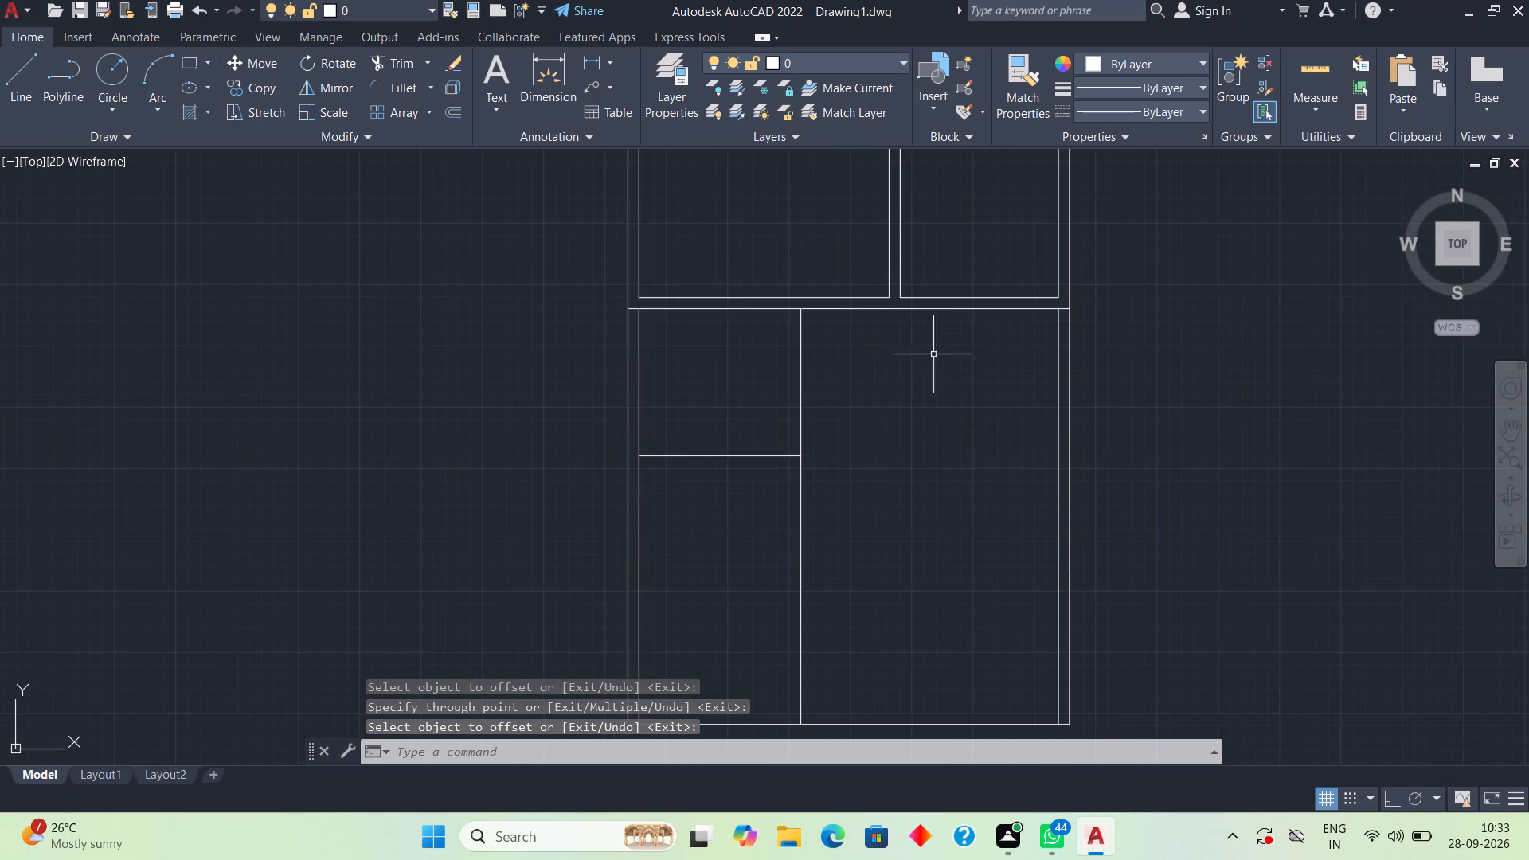
{"action": "key", "text": "o"}
{"action": "key", "text": "space"}
{"action": "key", "text": "space"}
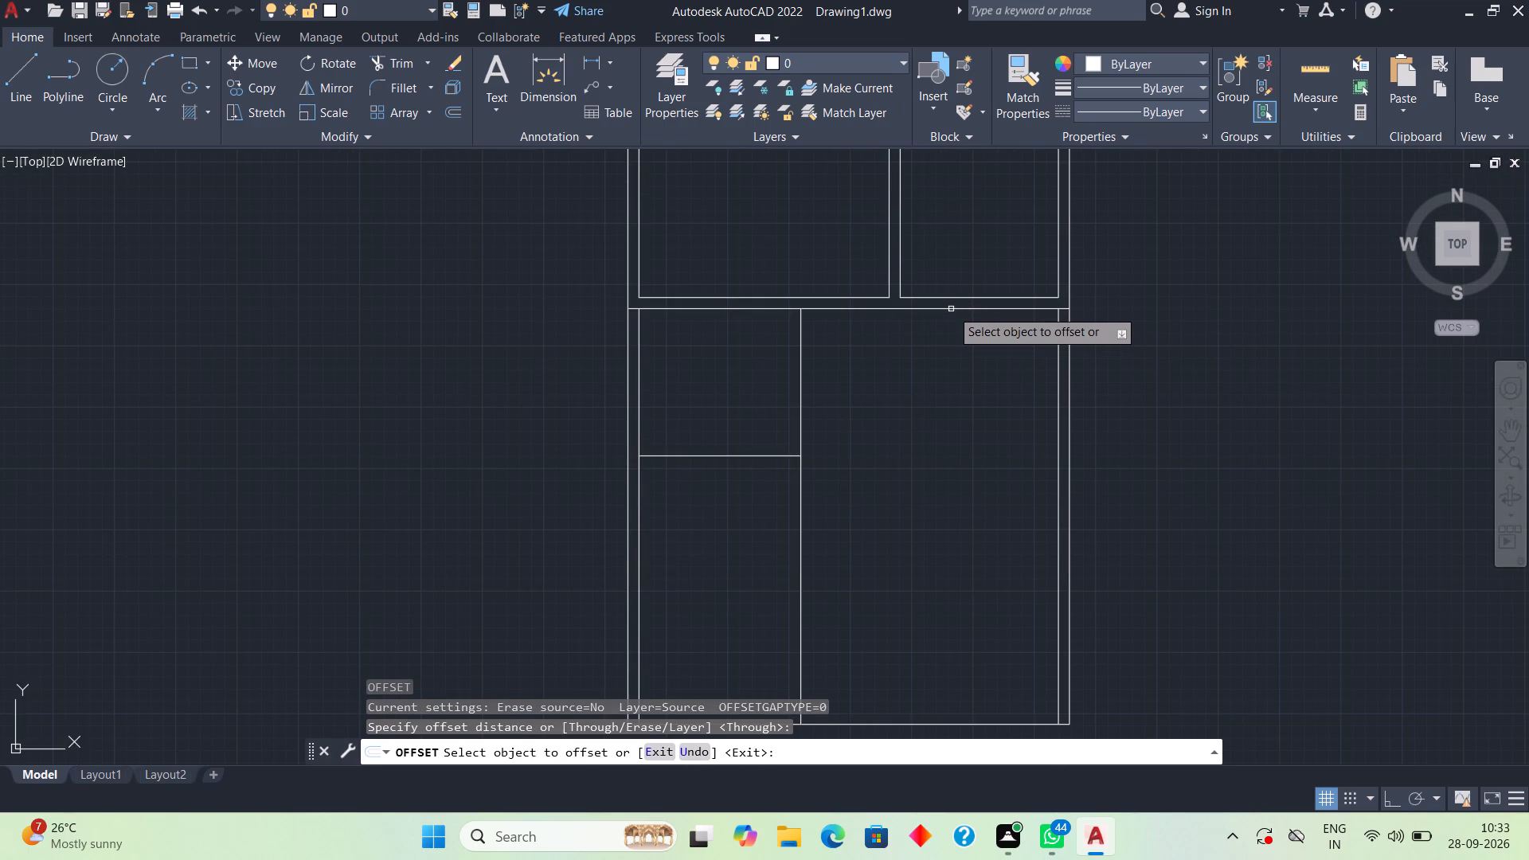
{"action": "left_click", "coordinate": [951, 308]}
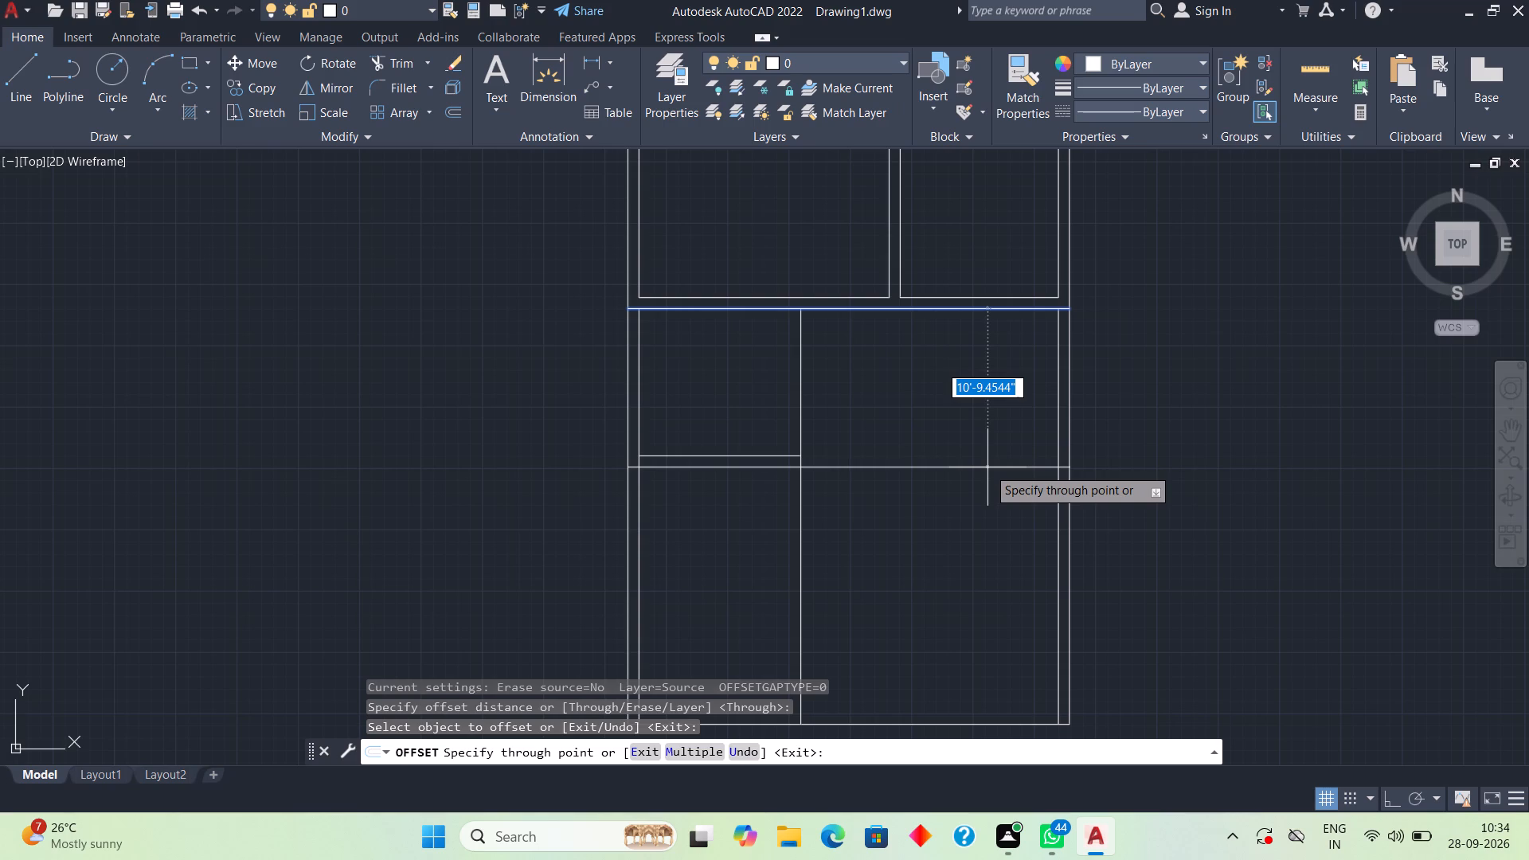
{"action": "type", "text": "20'"}
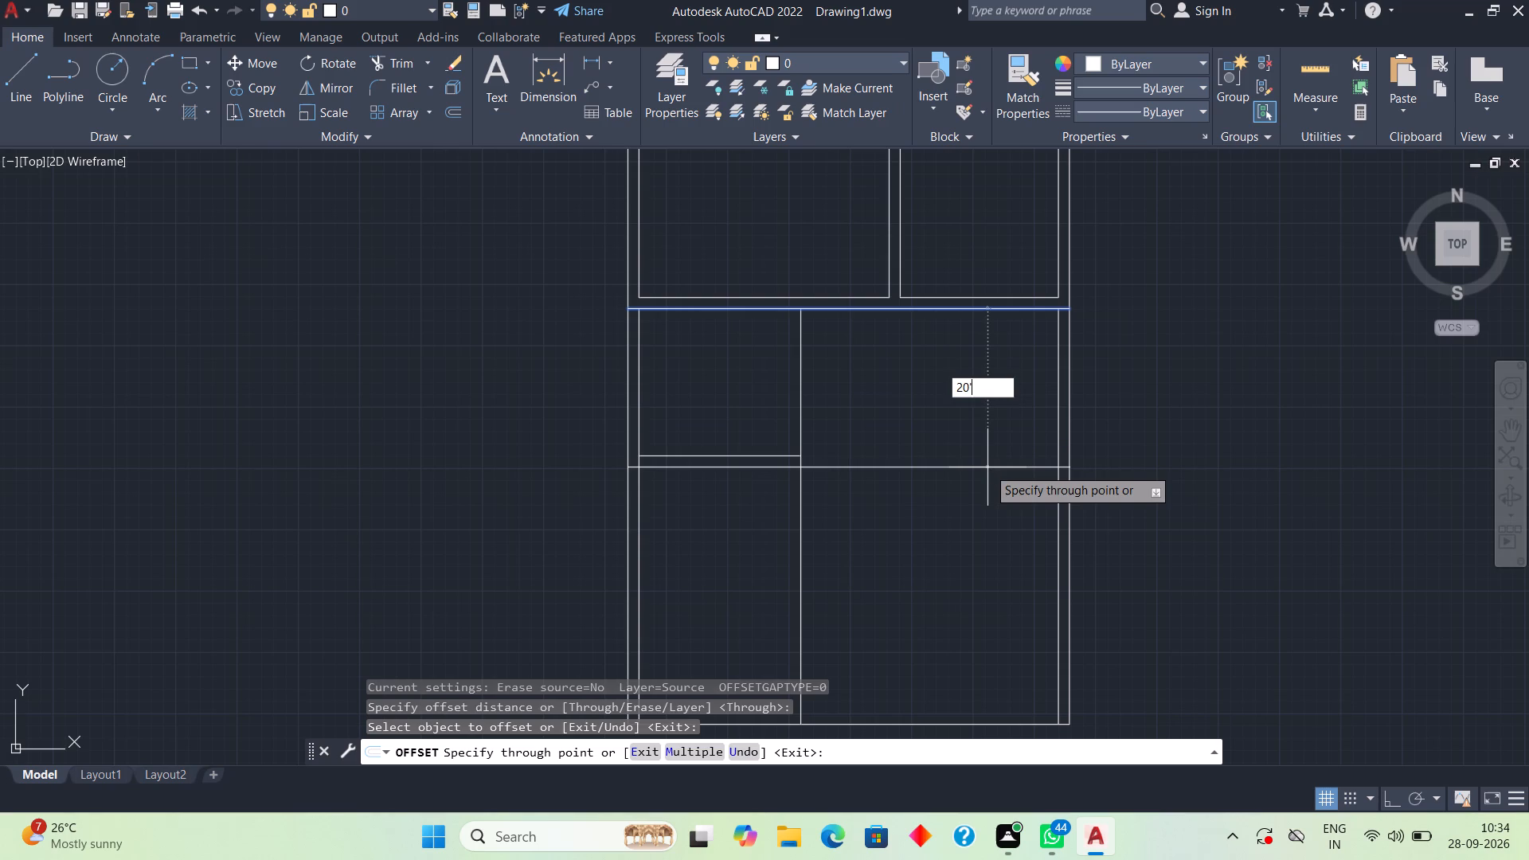
{"action": "key", "text": "6"}
{"action": "key", "text": "shift+quotedbl"}
{"action": "key", "text": "Return"}
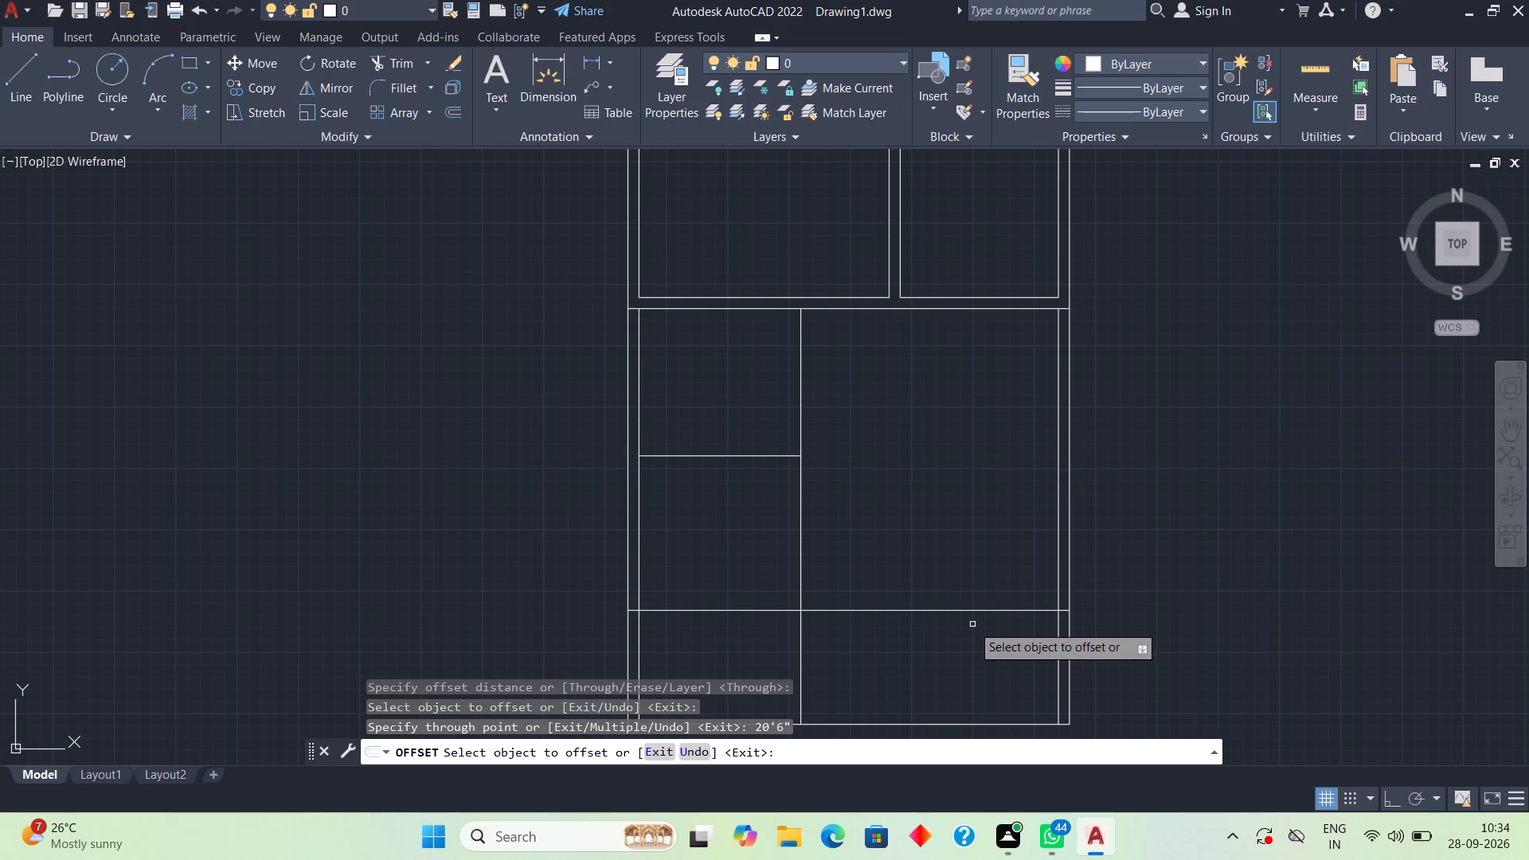
Offset the full-width line 20'6" below the middle cross wall 9" downward as the lower cross wall's second face.
{"action": "left_click", "coordinate": [952, 612]}
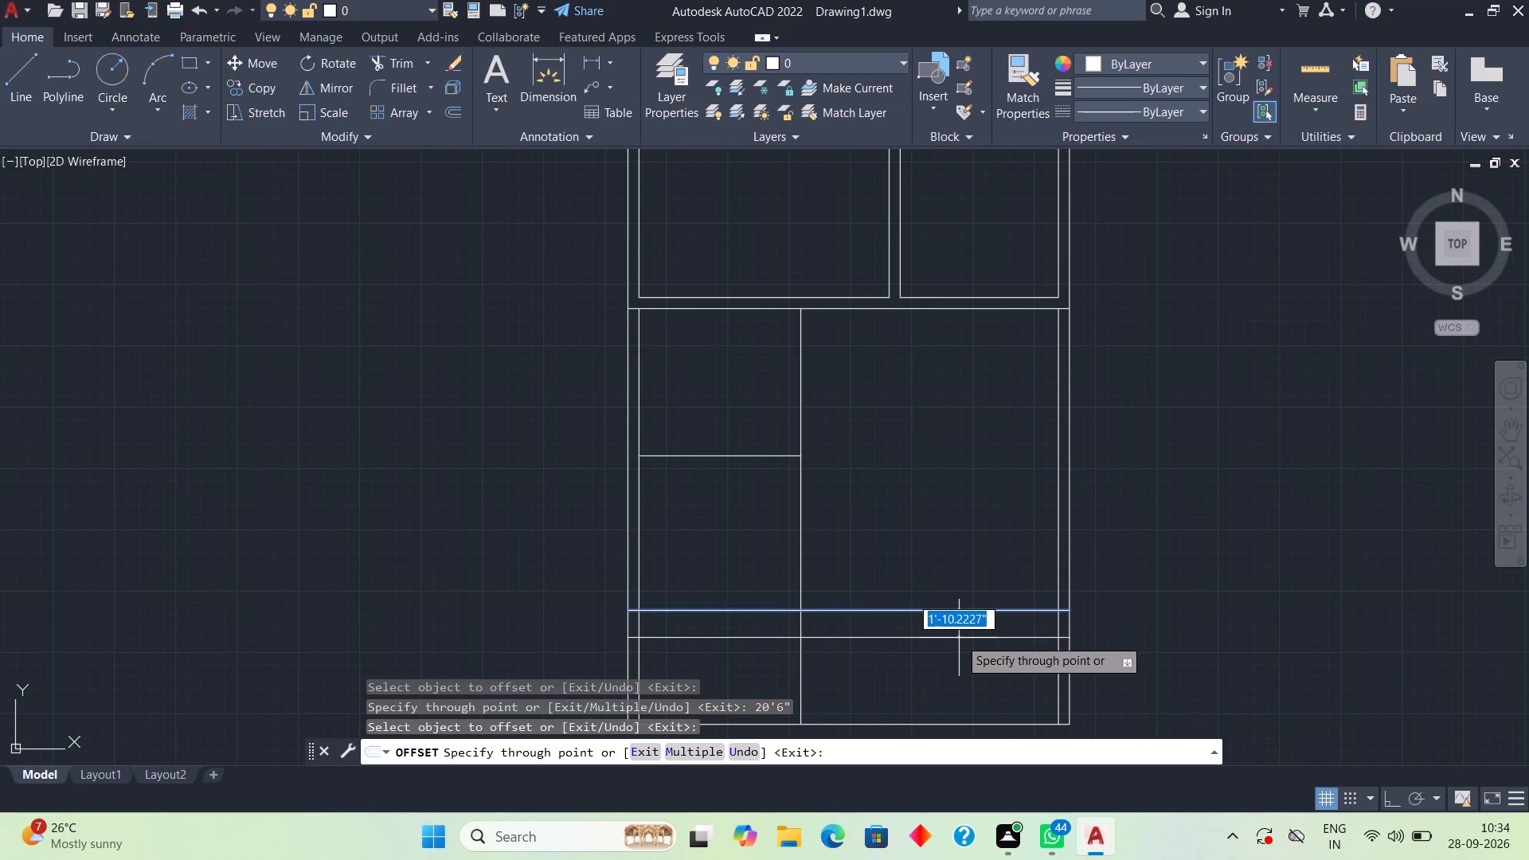
{"action": "type", "text": "9\""}
{"action": "key", "text": "Return"}
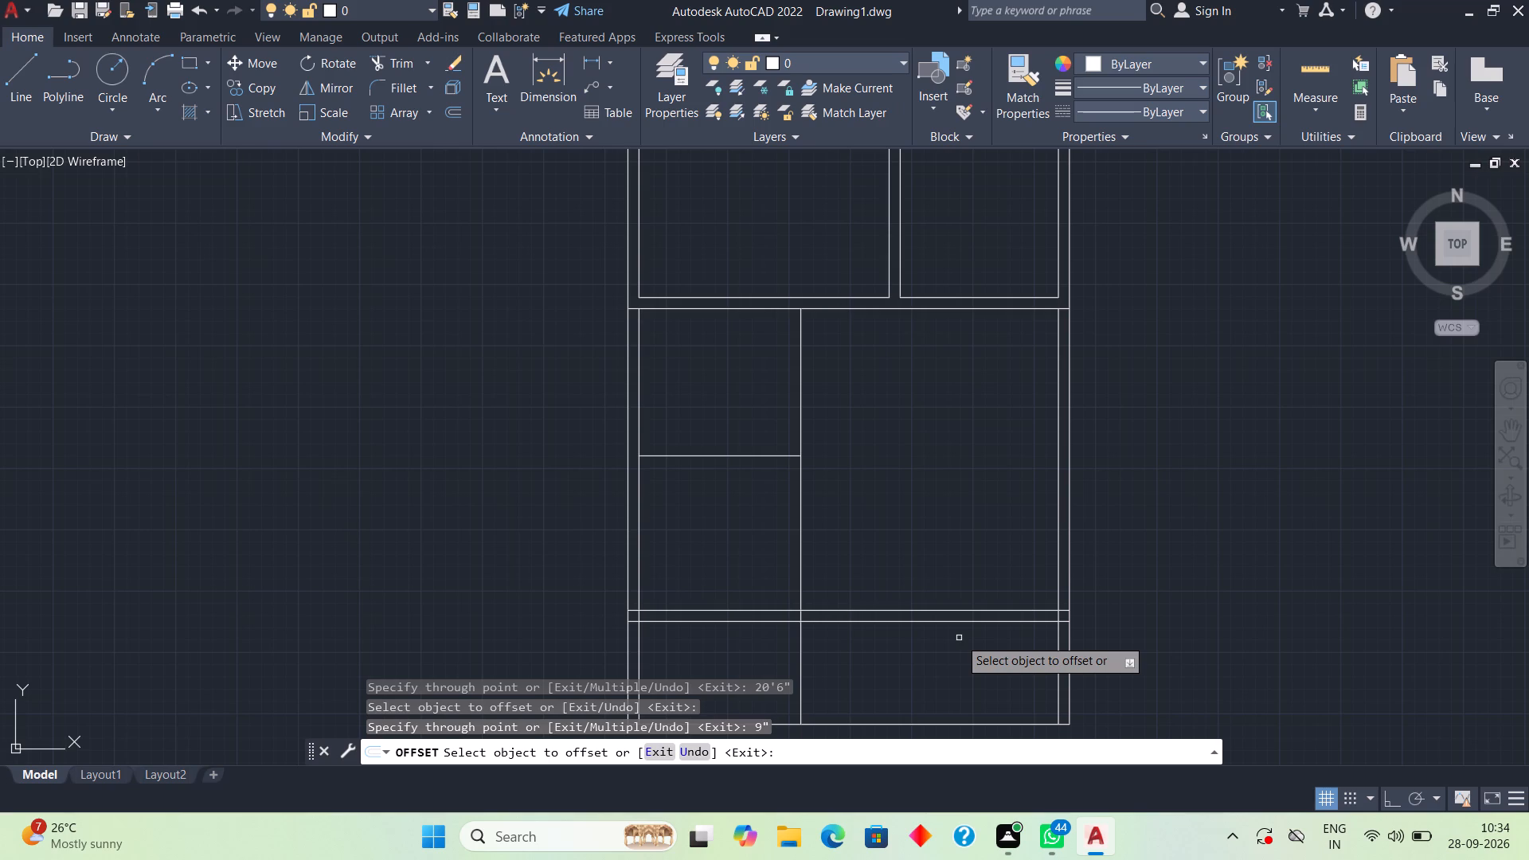
Offset the lower cross wall's upper line 10' upward, just below the existing left-room partition line.
{"action": "middle_click_drag", "start_coordinate": [777, 637], "coordinate": [729, 557]}
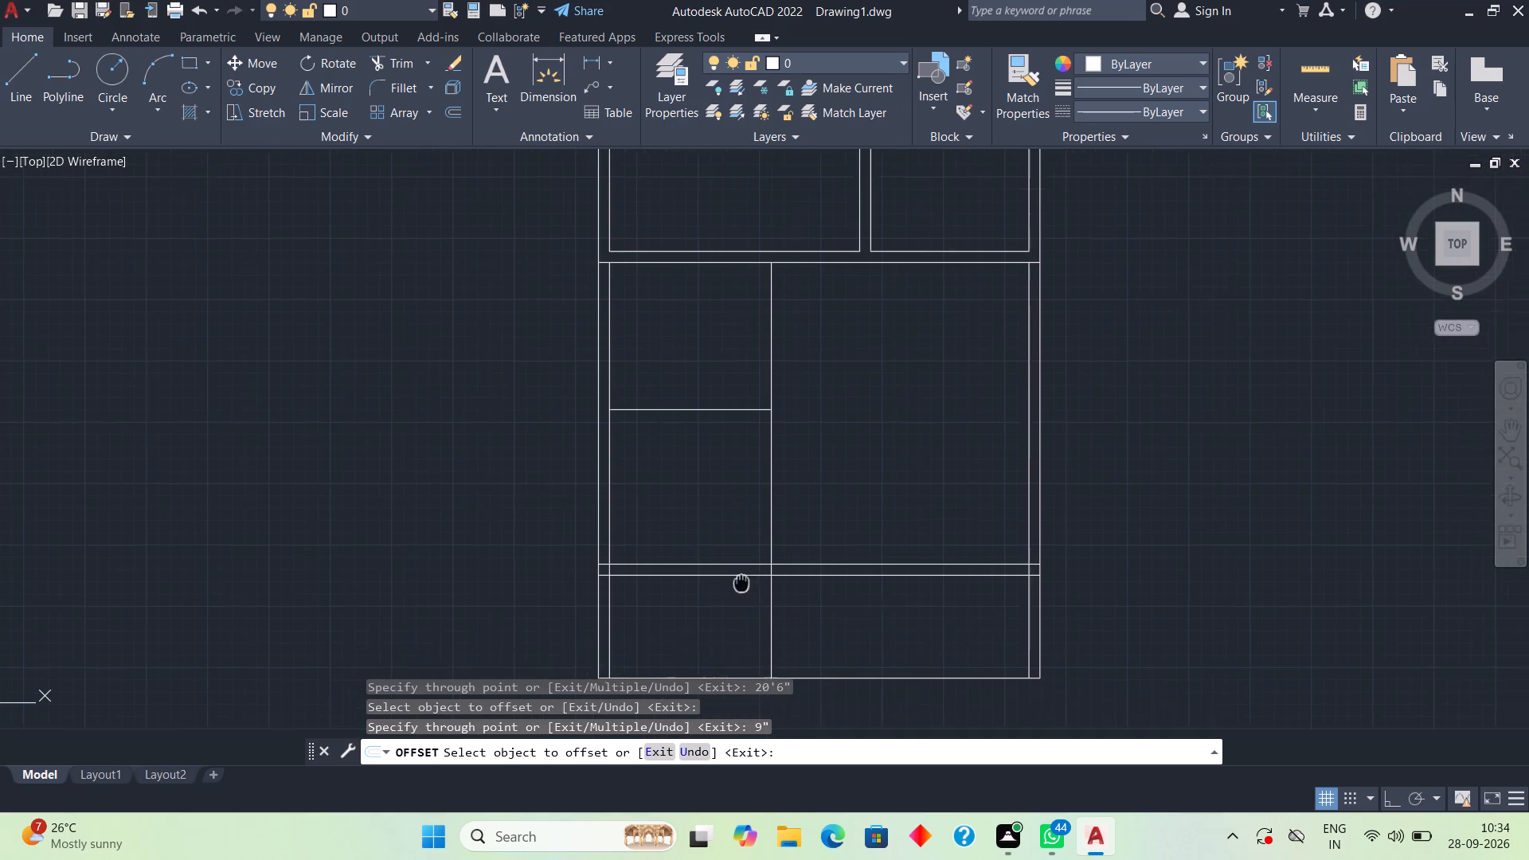
{"action": "middle_click_drag", "start_coordinate": [729, 557], "coordinate": [725, 553]}
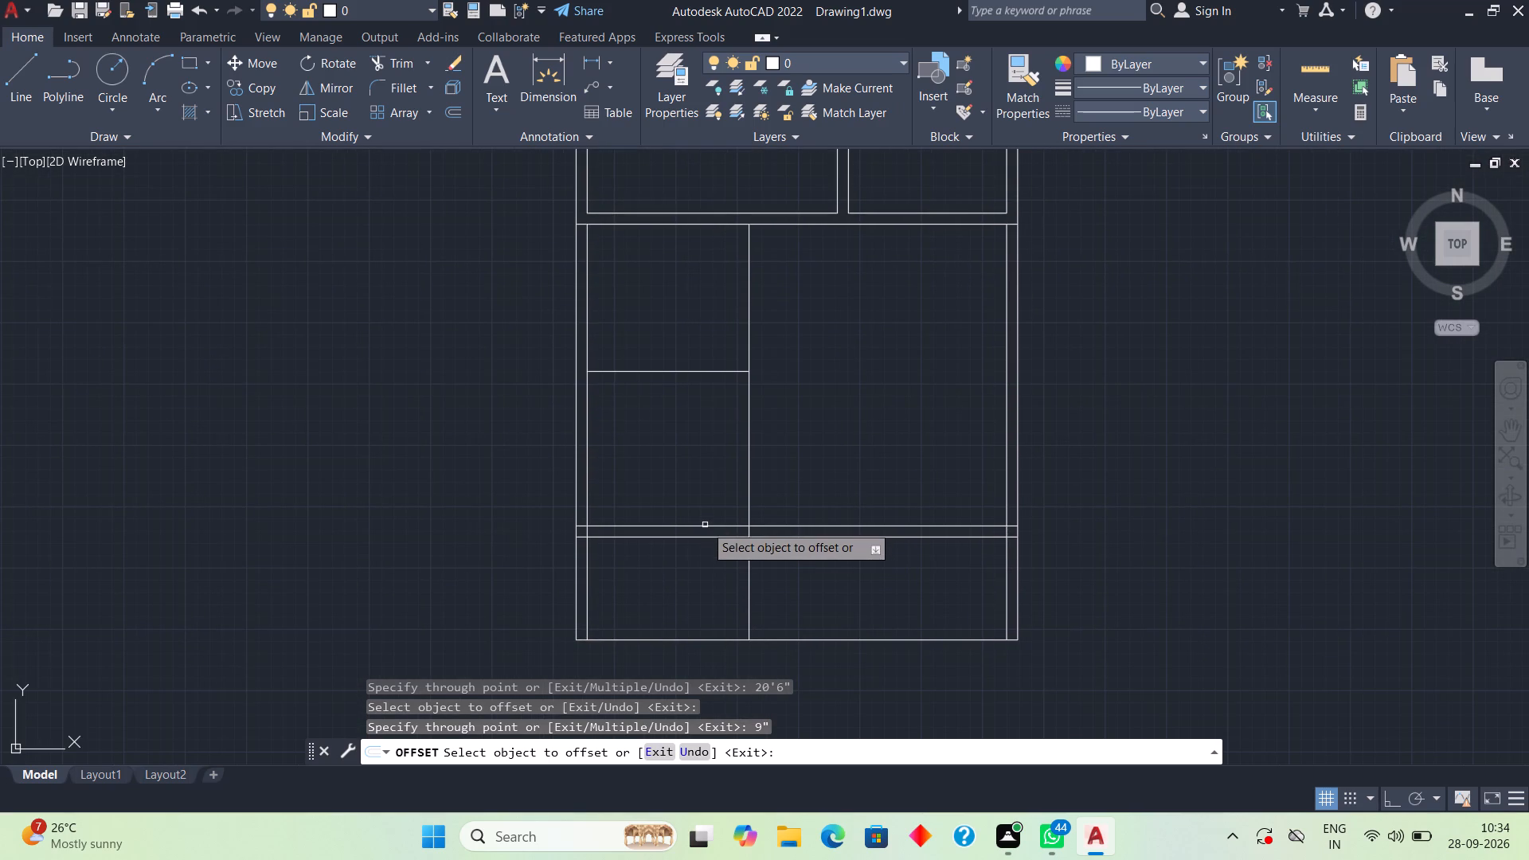
{"action": "left_click", "coordinate": [706, 525]}
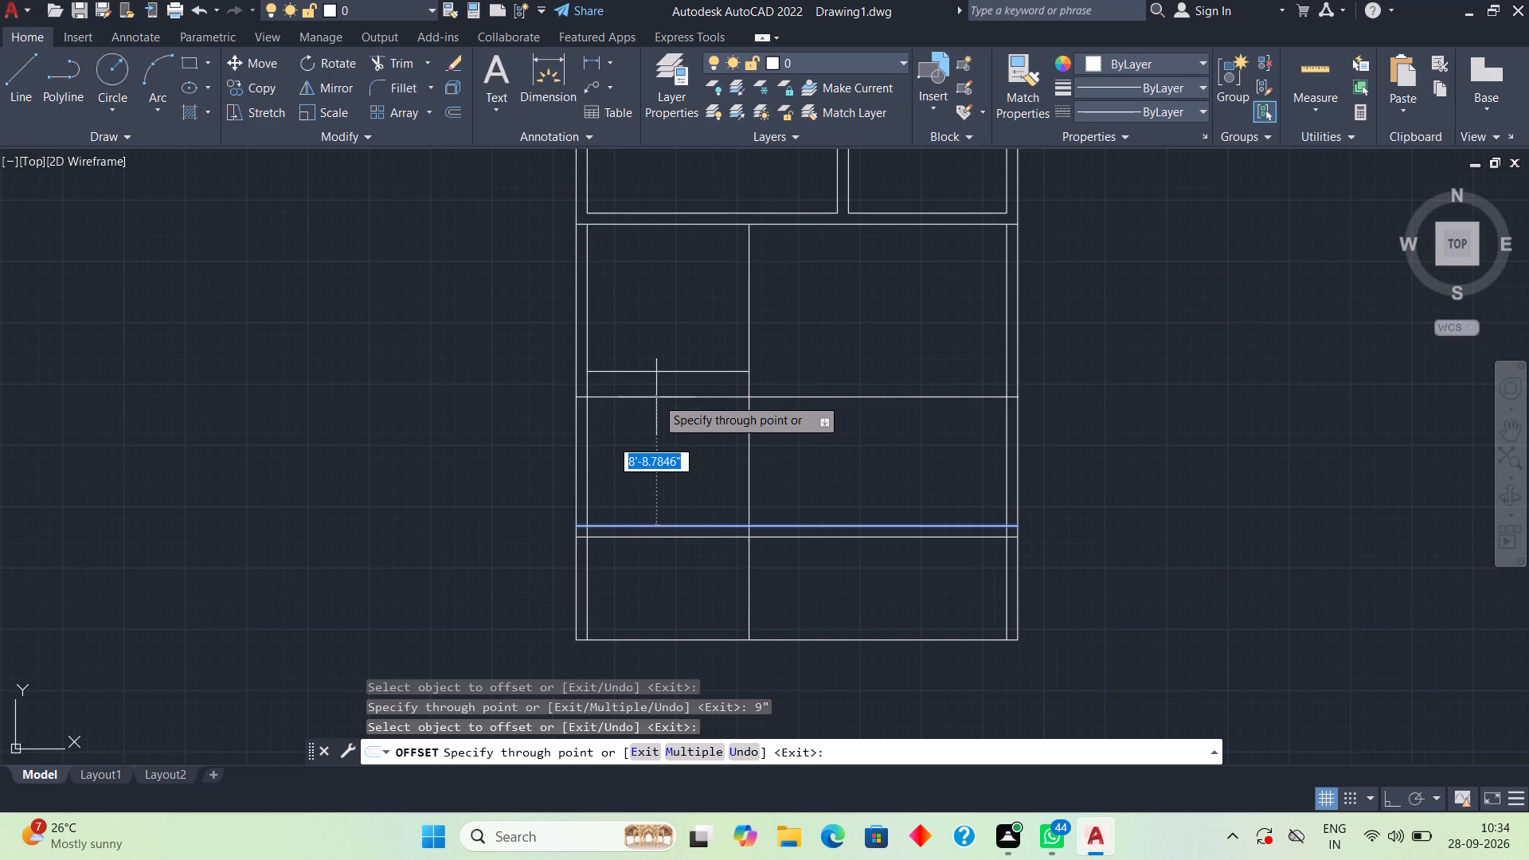
{"action": "type", "text": "10'"}
{"action": "key", "text": "Return"}
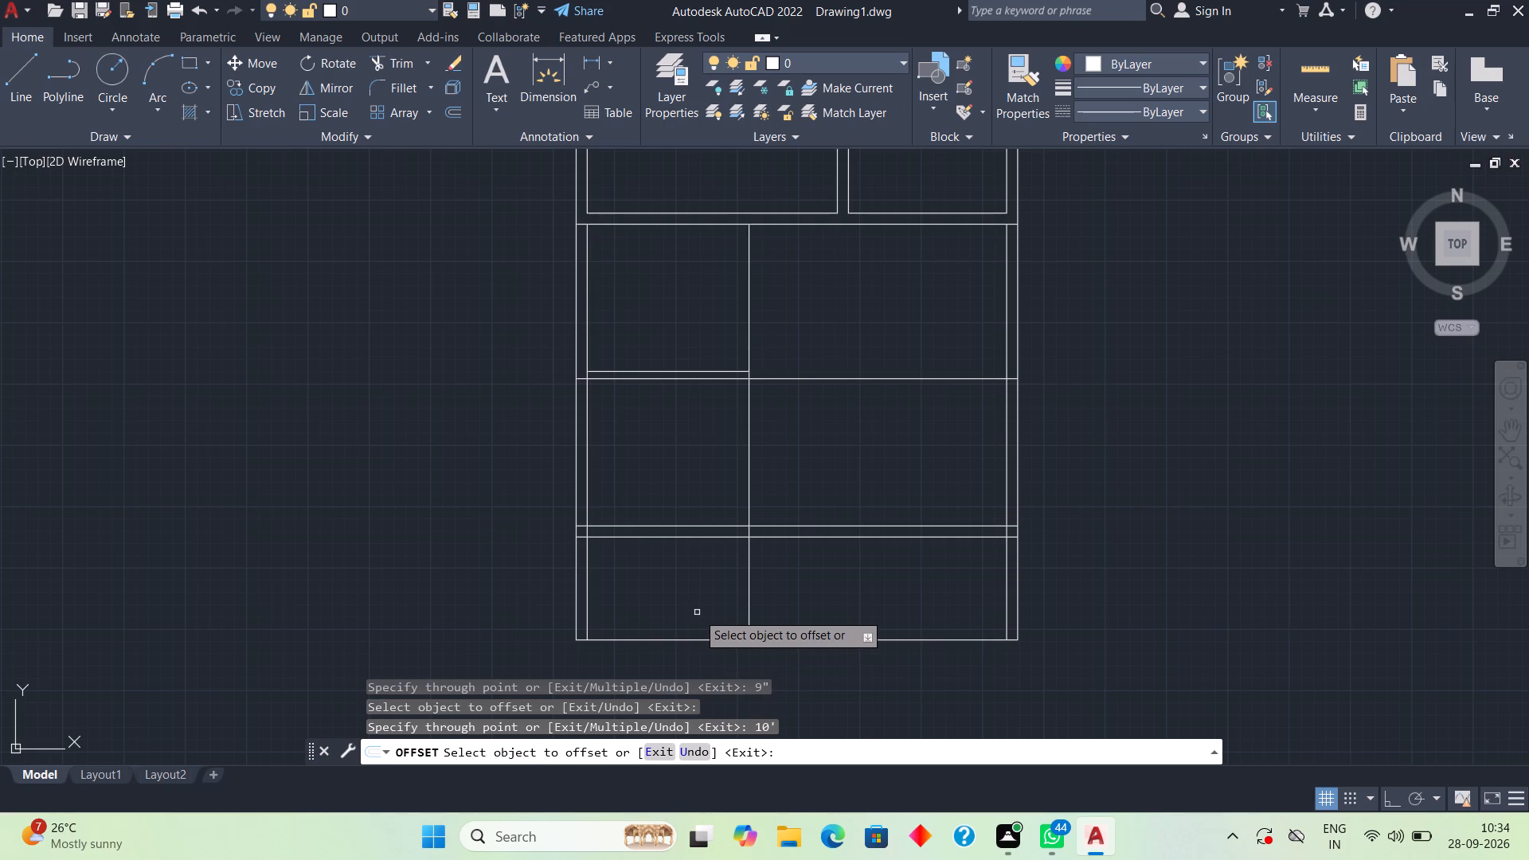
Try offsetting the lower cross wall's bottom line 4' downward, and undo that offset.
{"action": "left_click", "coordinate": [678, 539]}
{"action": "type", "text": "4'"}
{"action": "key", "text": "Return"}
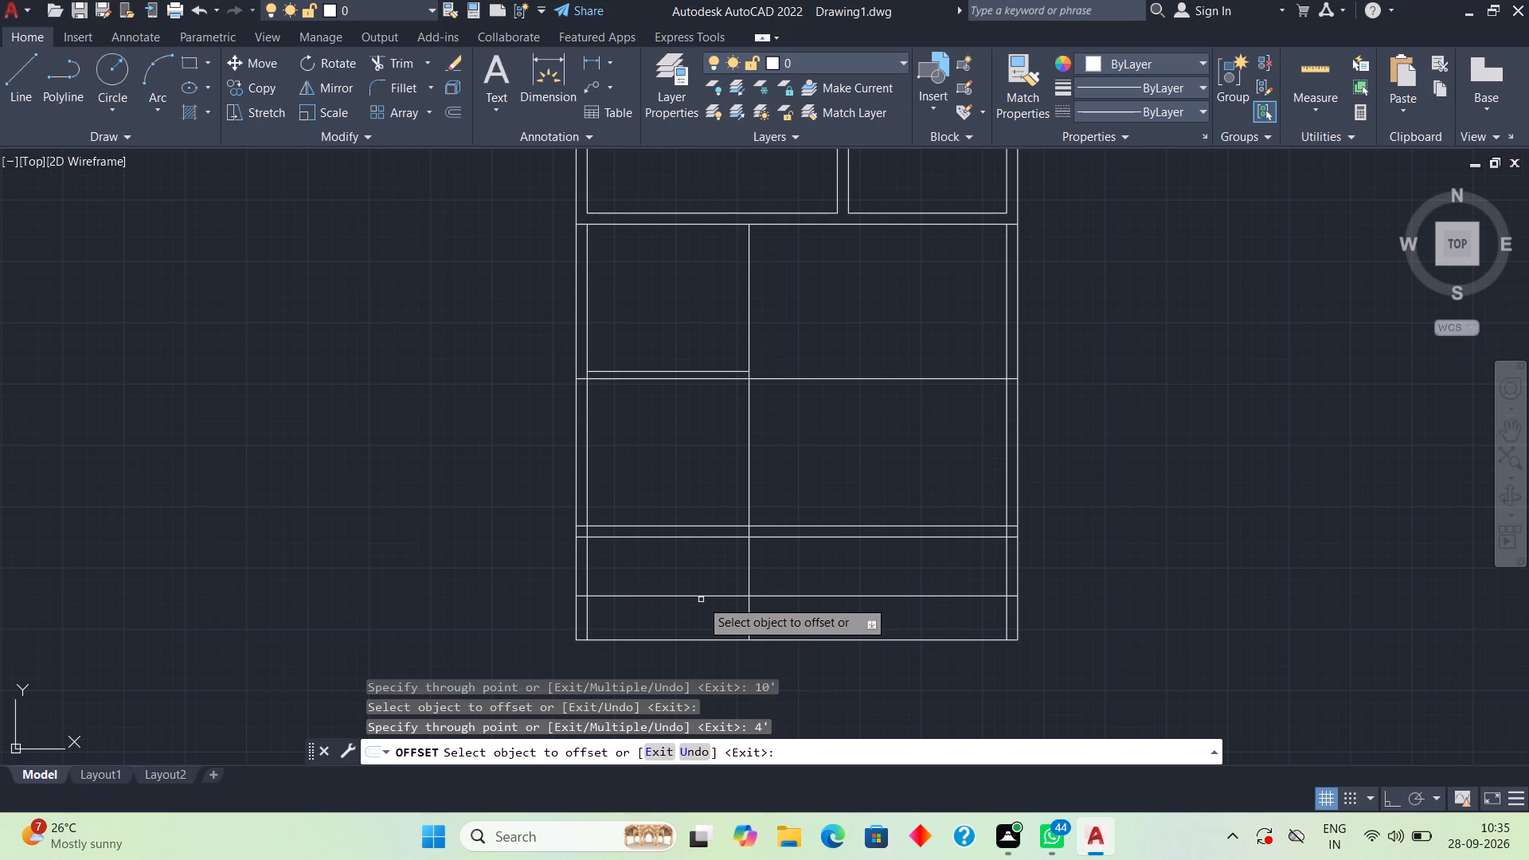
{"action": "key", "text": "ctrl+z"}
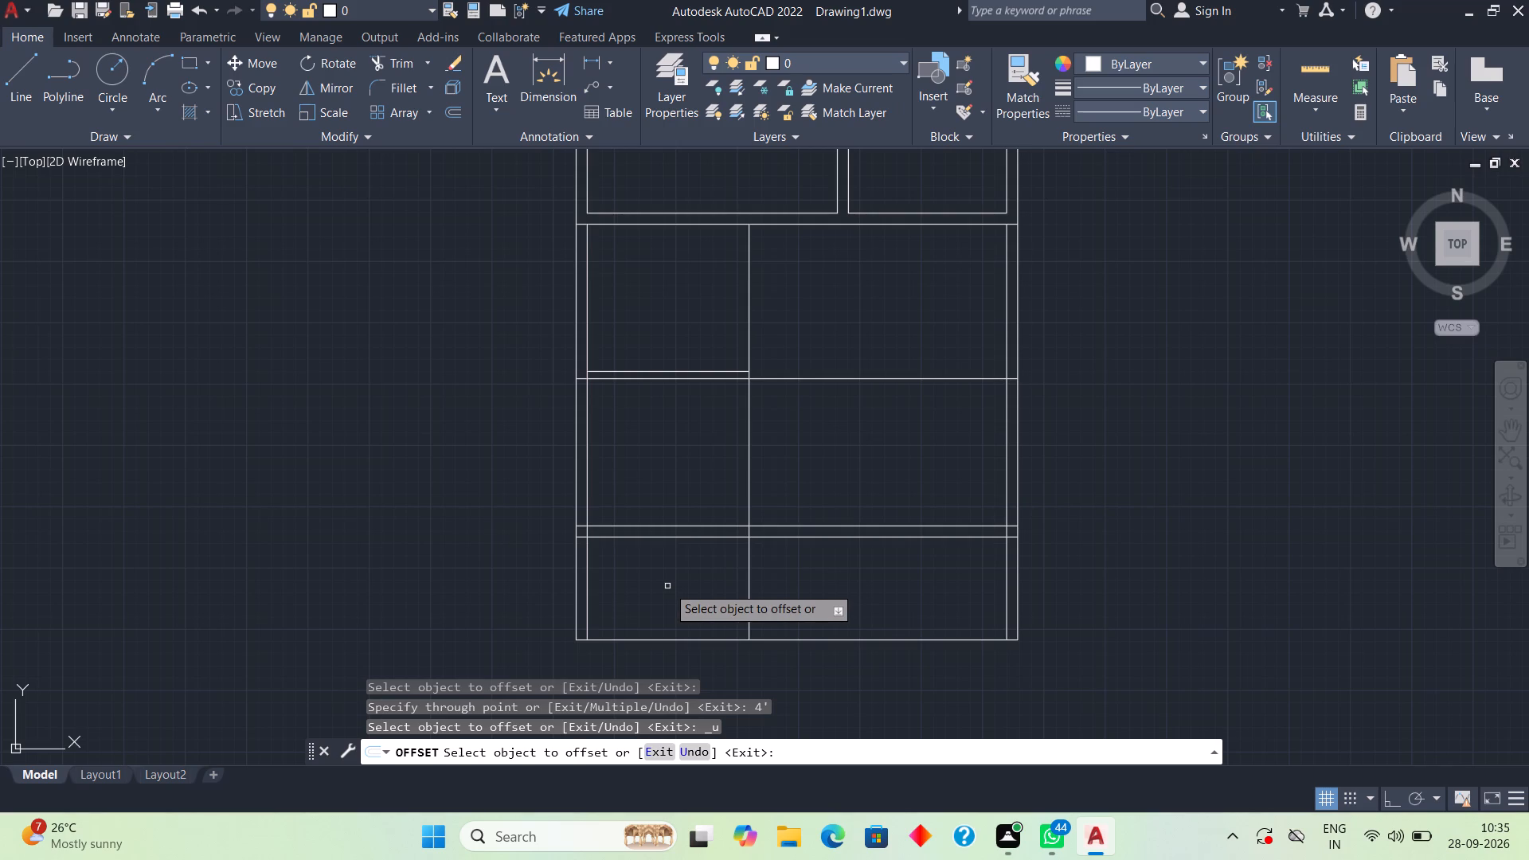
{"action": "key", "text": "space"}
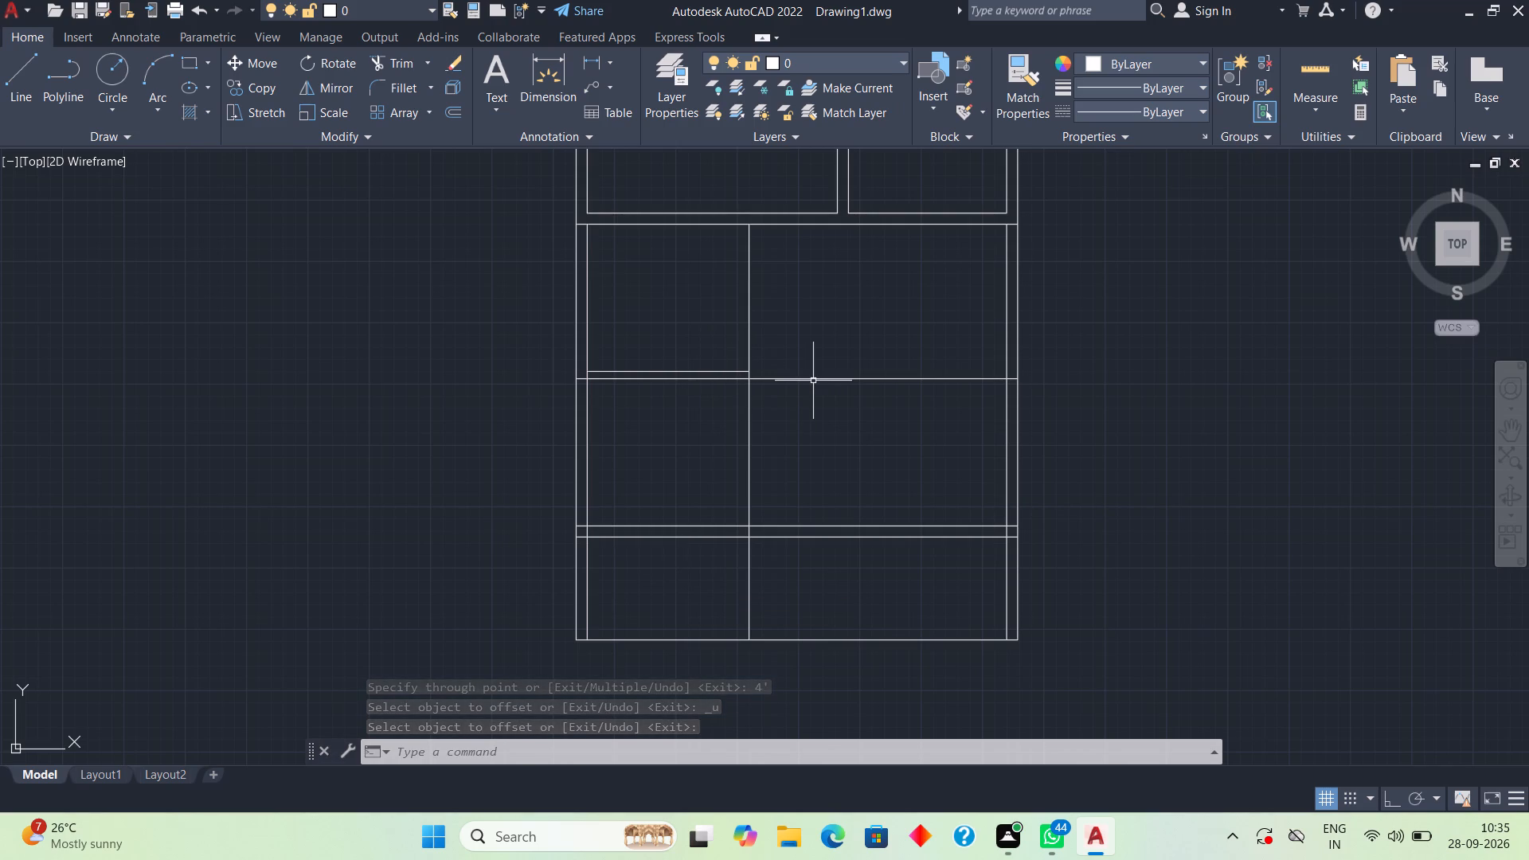
Trim the partition's new lower line from the large right room and from inside the right outer wall.
{"action": "key", "text": "t"}
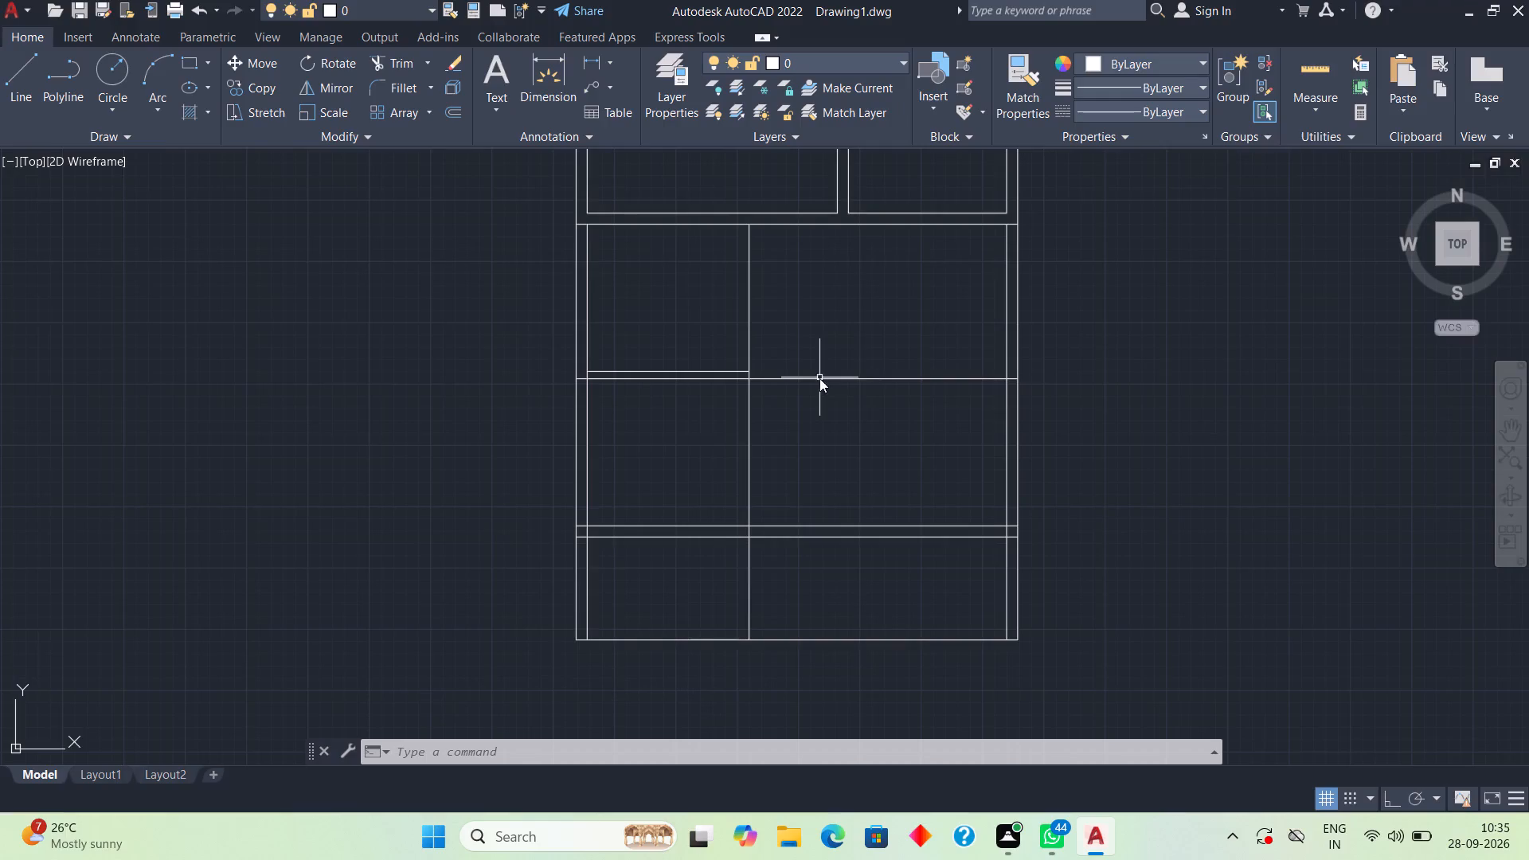
{"action": "key", "text": "r"}
{"action": "key", "text": "space"}
{"action": "key", "text": "space"}
{"action": "left_click", "coordinate": [820, 379]}
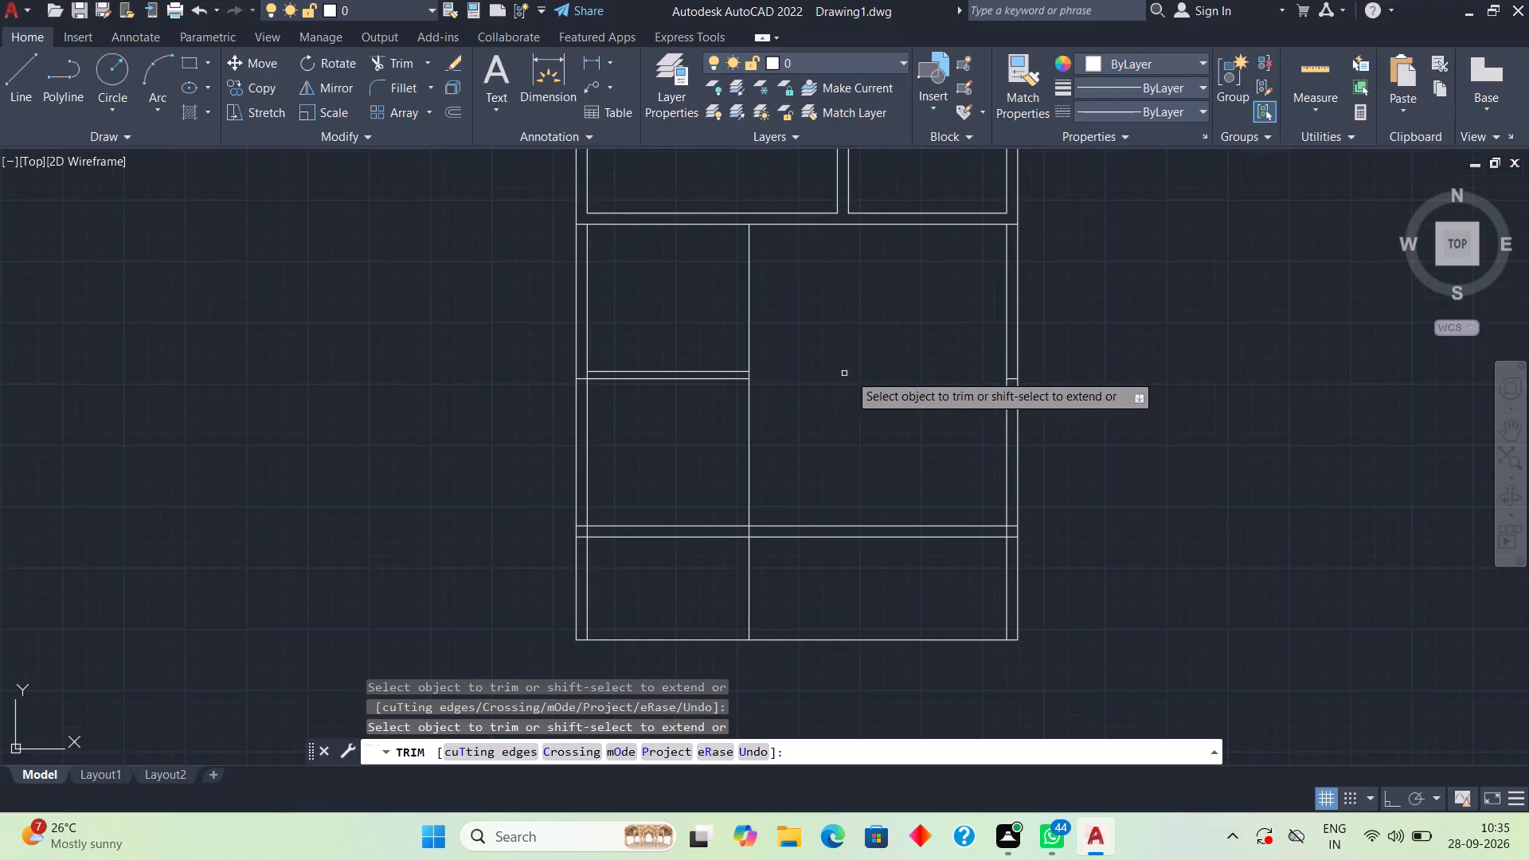
{"action": "scroll", "coordinate": [1028, 378], "scroll_direction": "up", "scroll_amount": 4}
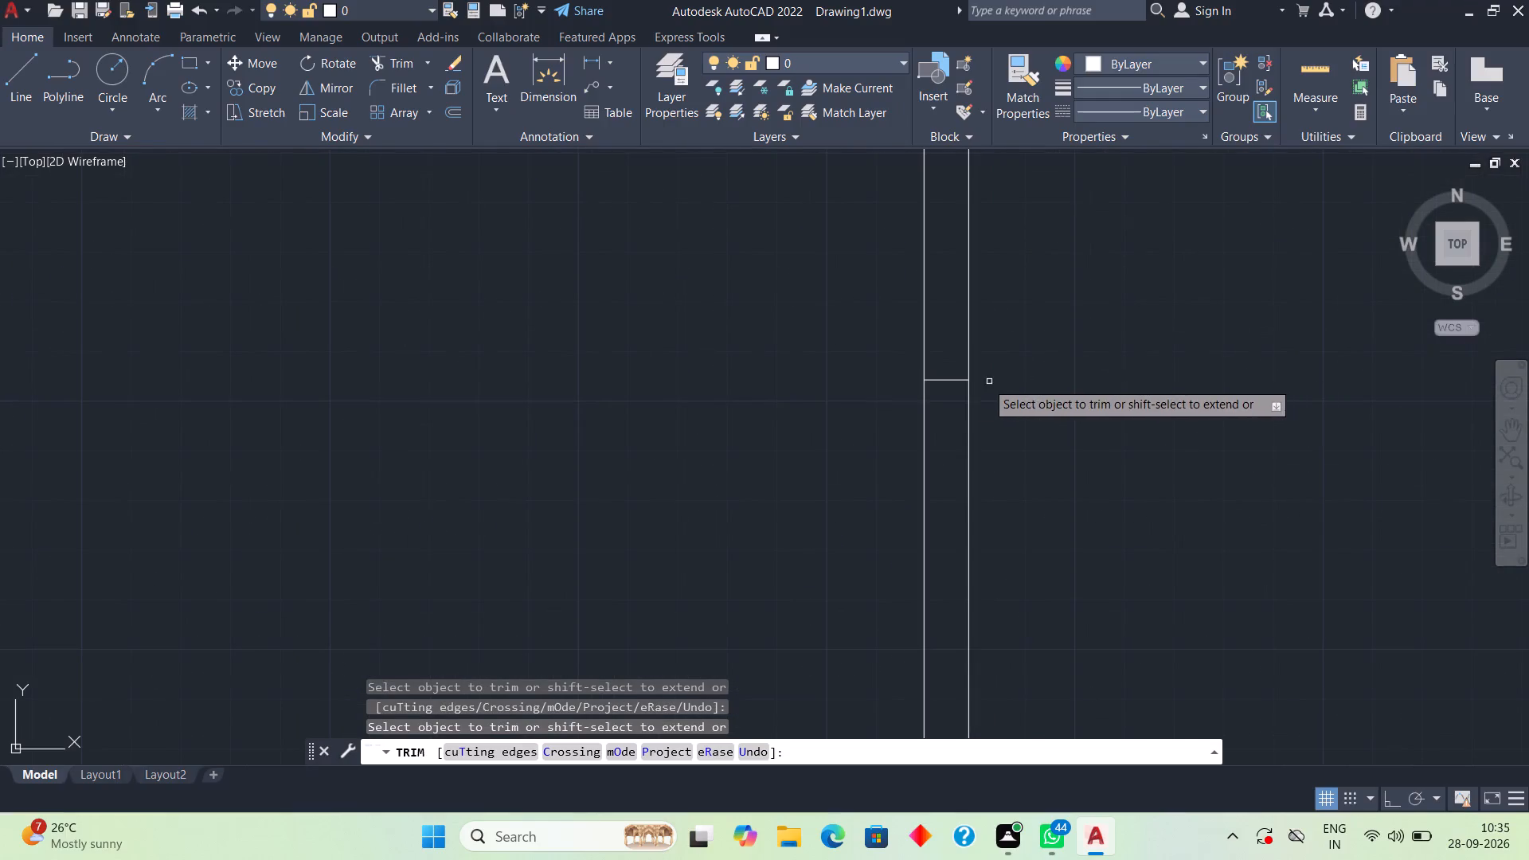
{"action": "left_click", "coordinate": [948, 382]}
{"action": "scroll", "coordinate": [946, 383], "scroll_direction": "down", "scroll_amount": 7}
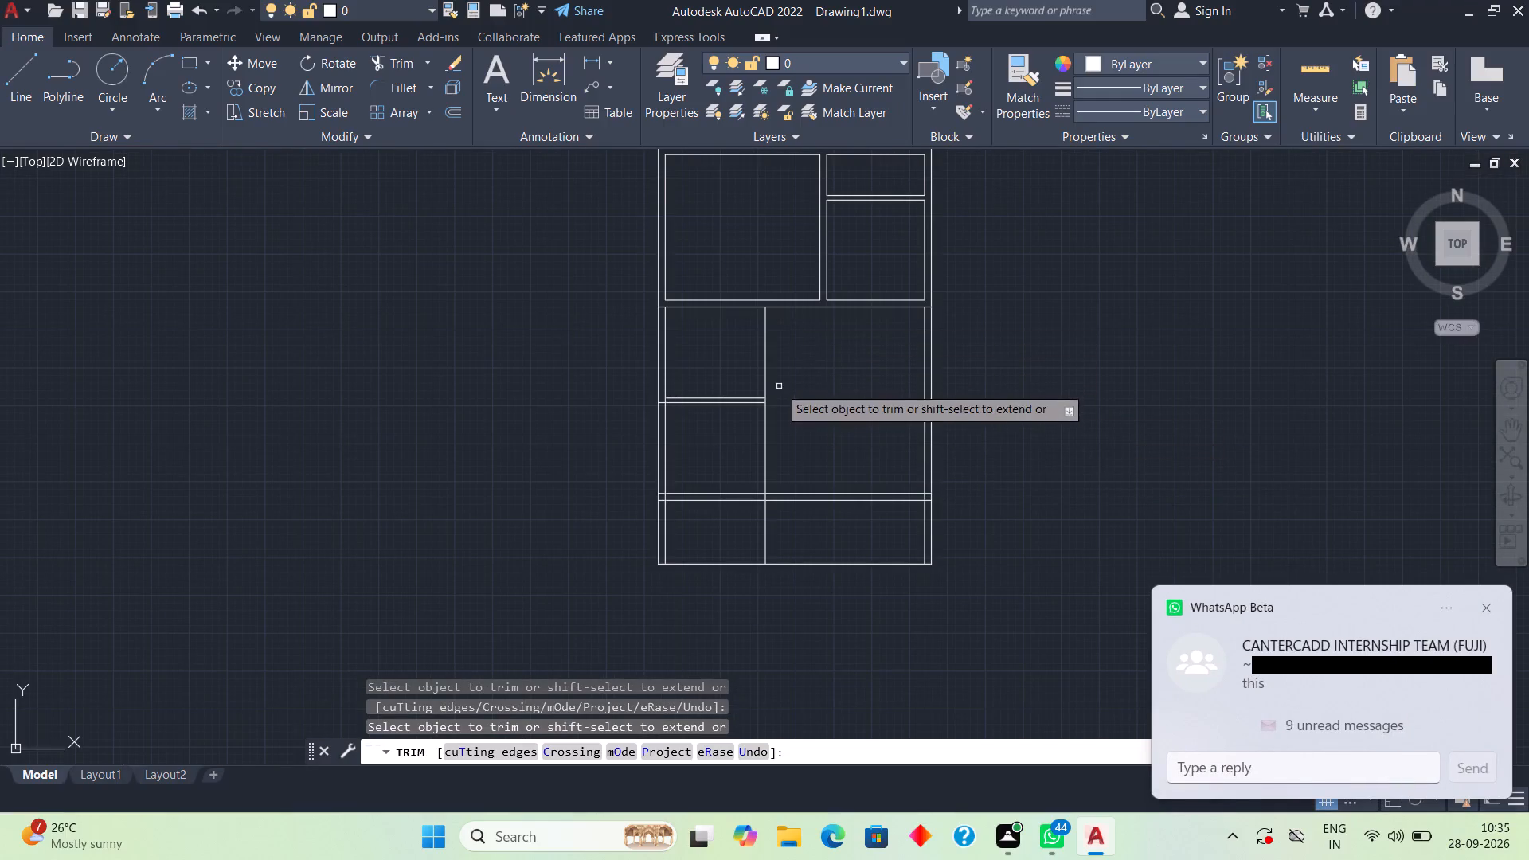
{"action": "key", "text": "space"}
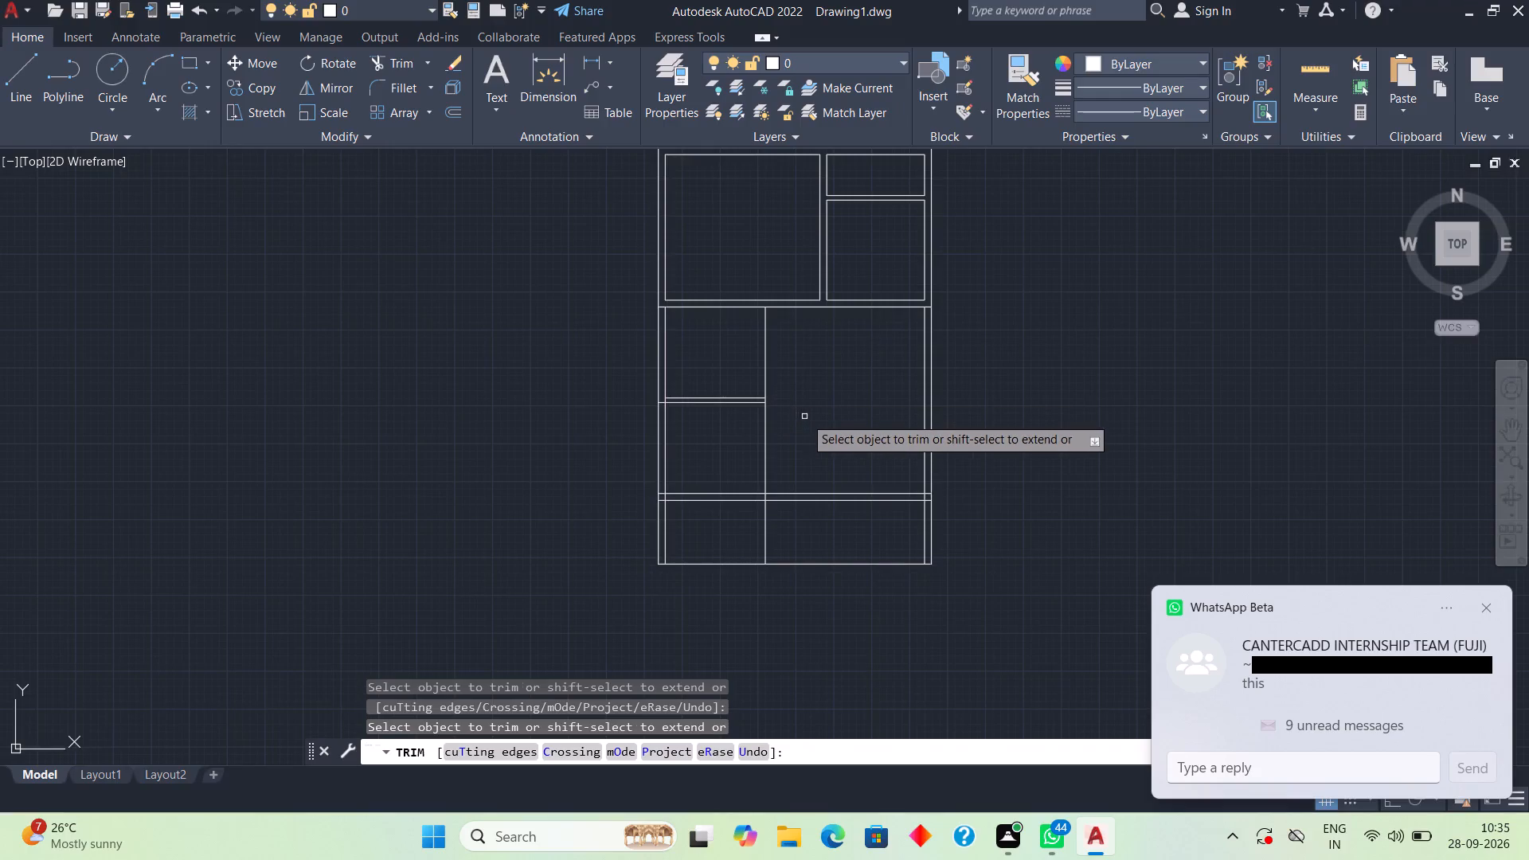
Offset the lower half's central vertical line 9" to the right to form the dividing wall.
{"action": "type", "text": "o"}
{"action": "key", "text": "space"}
{"action": "key", "text": "space"}
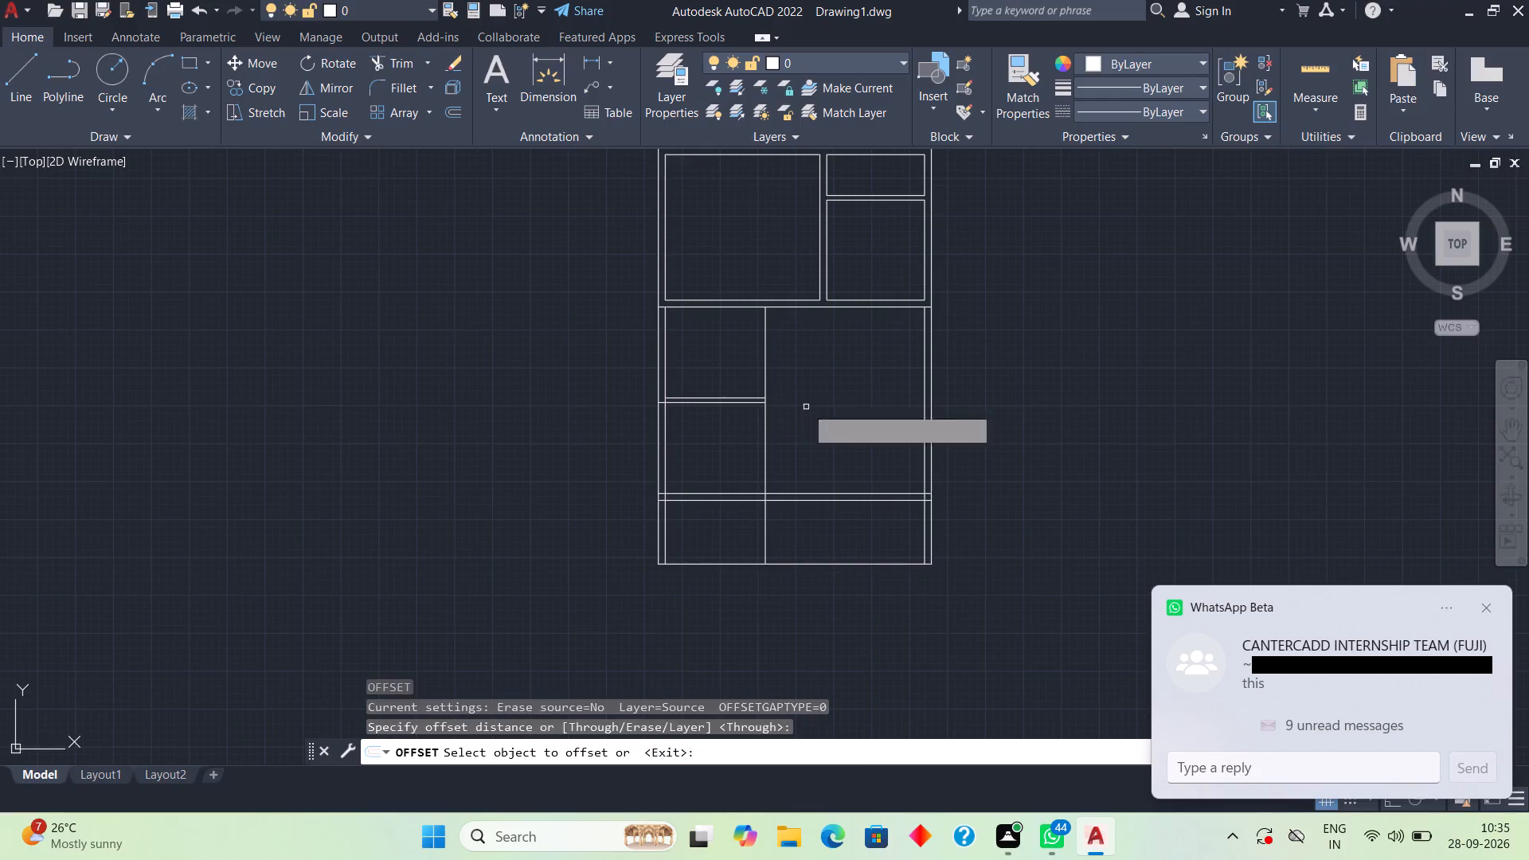
{"action": "left_click", "coordinate": [764, 457]}
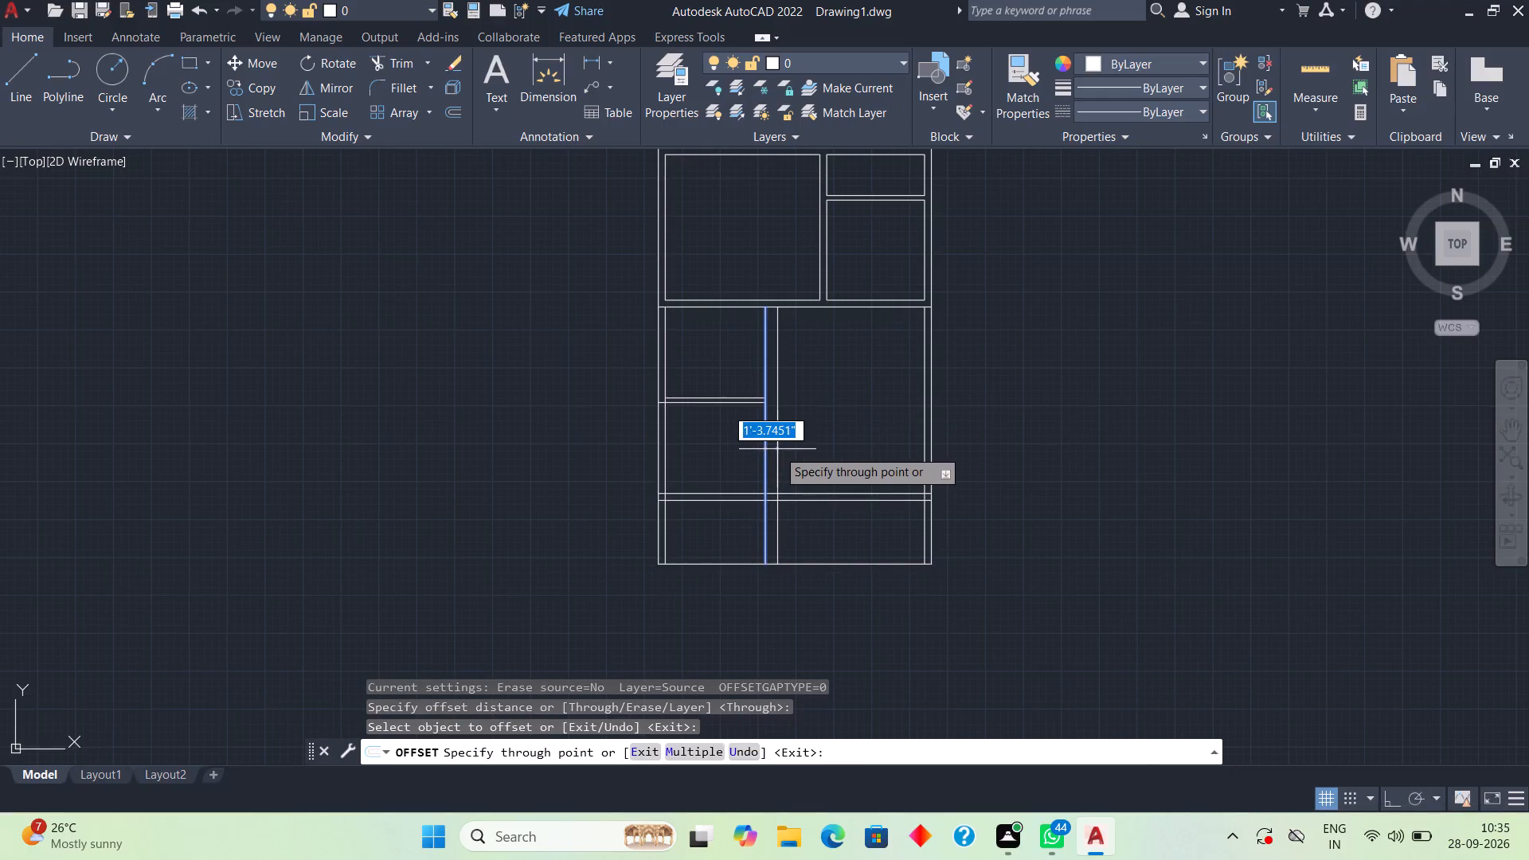
{"action": "type", "text": "9\""}
{"action": "key", "text": "Return"}
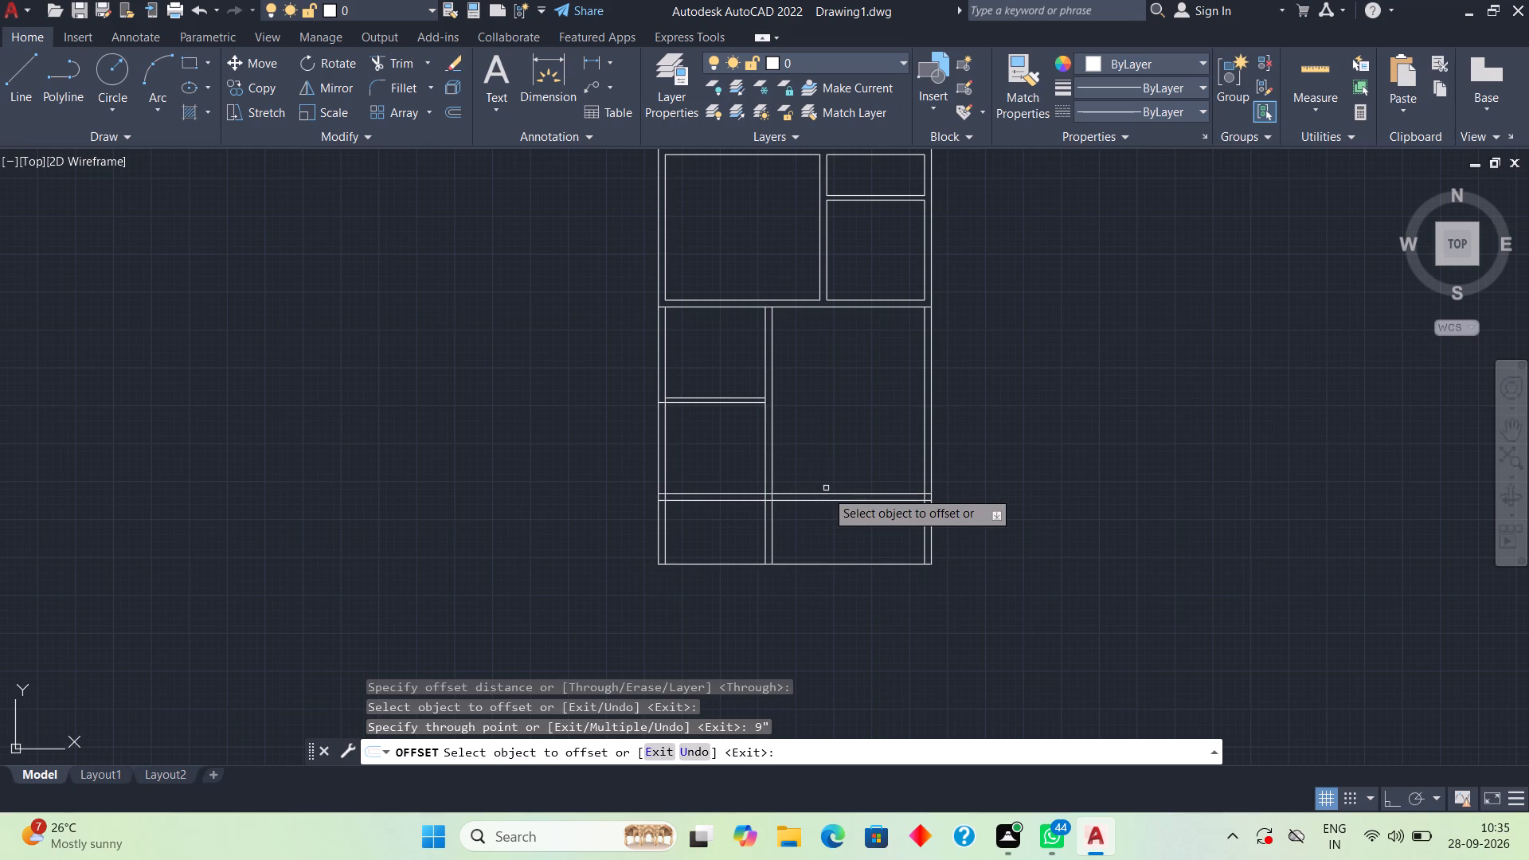
{"action": "key", "text": "space"}
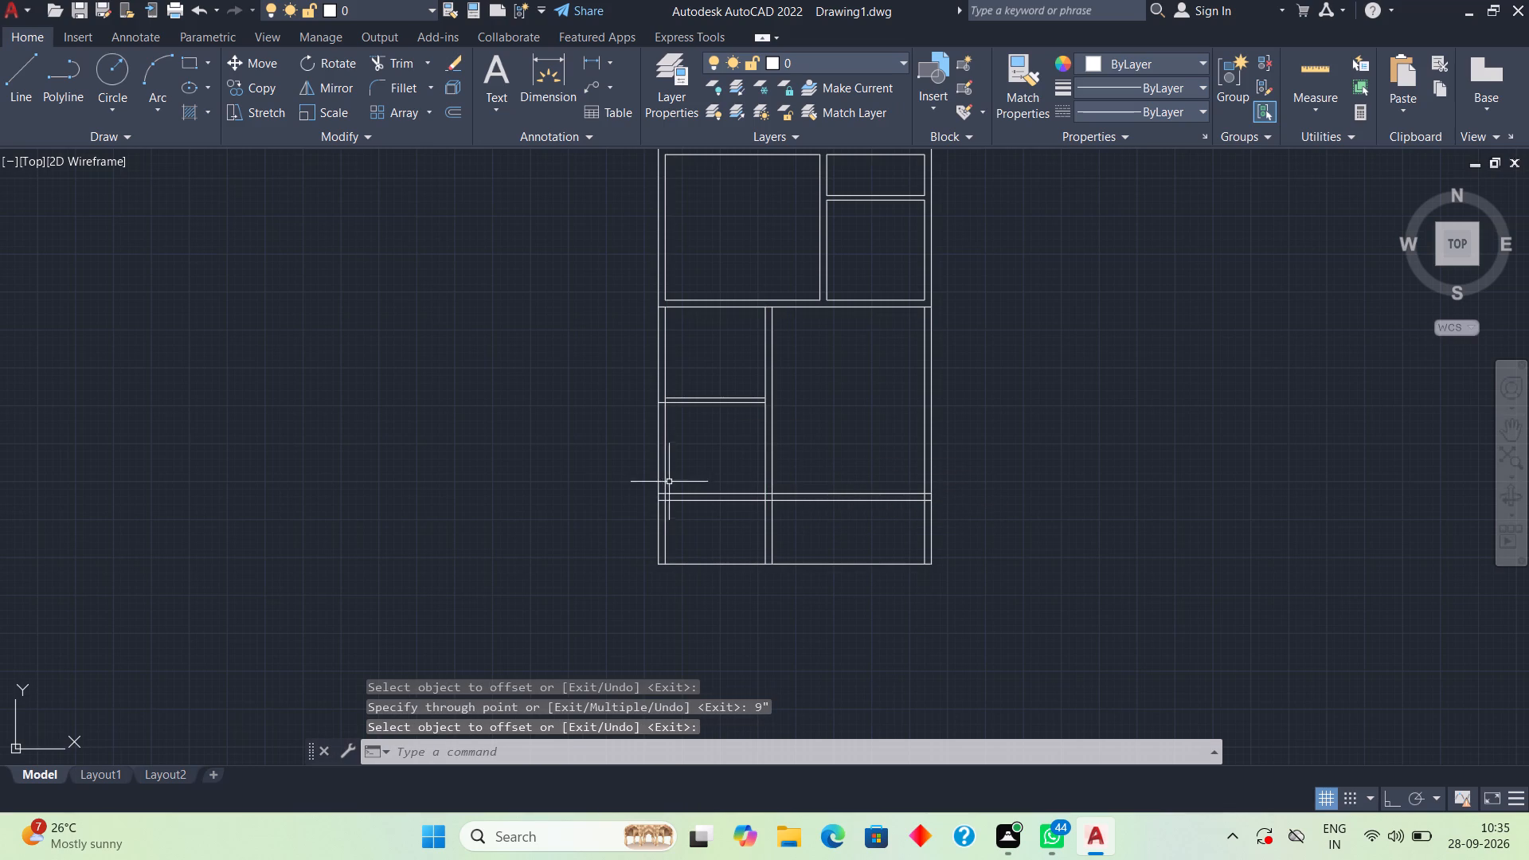
Trim the ends of the middle cross wall's lower line from inside the right and left outer walls.
{"action": "scroll", "coordinate": [671, 483], "scroll_direction": "up", "scroll_amount": 1}
{"action": "scroll", "coordinate": [671, 483], "scroll_direction": "down", "scroll_amount": 1}
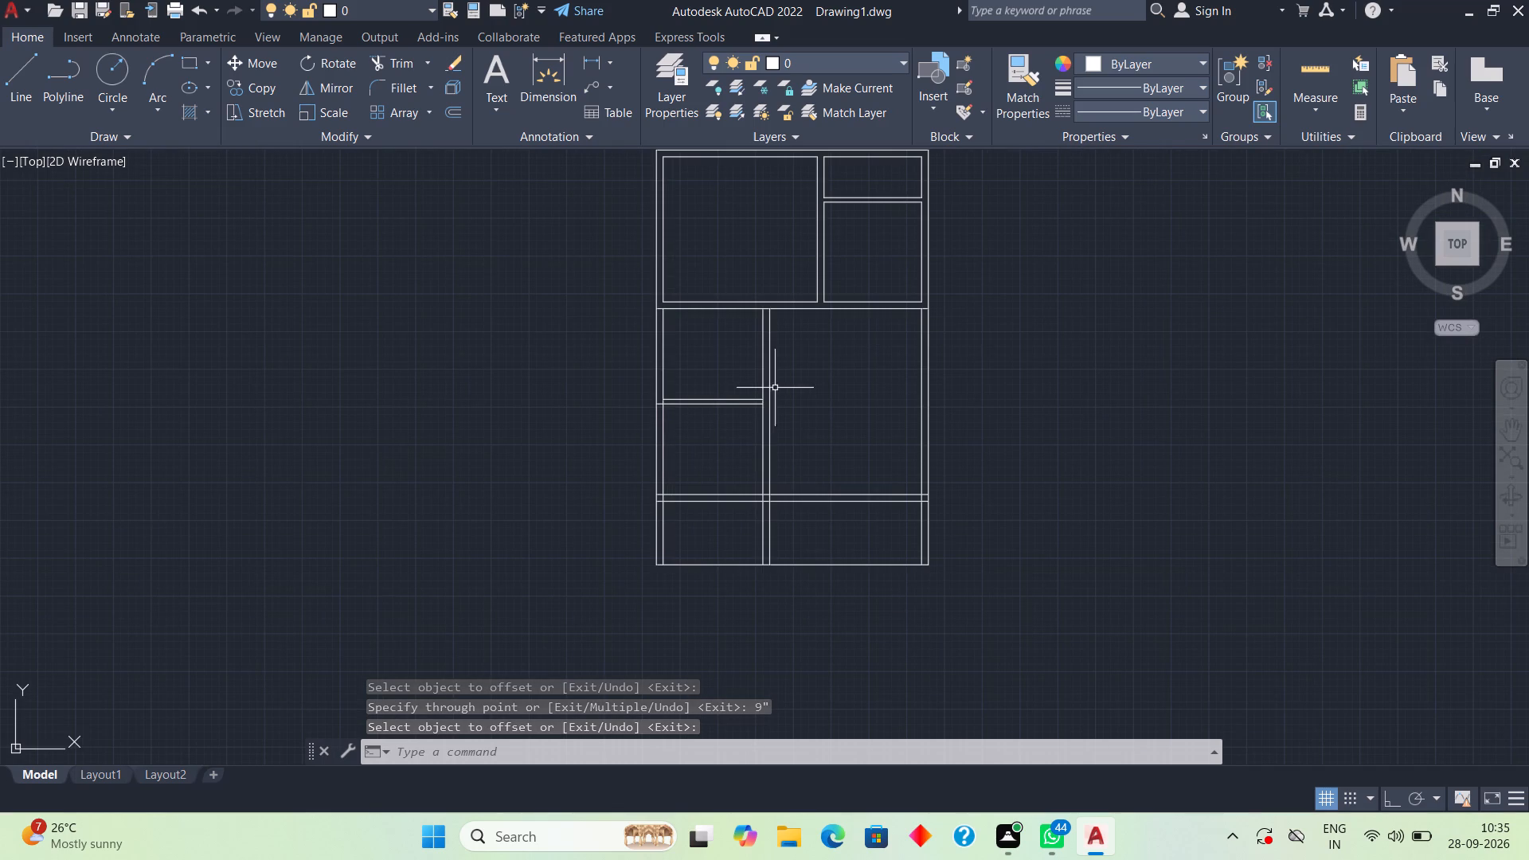
{"action": "middle_click_drag", "start_coordinate": [912, 279], "coordinate": [915, 418]}
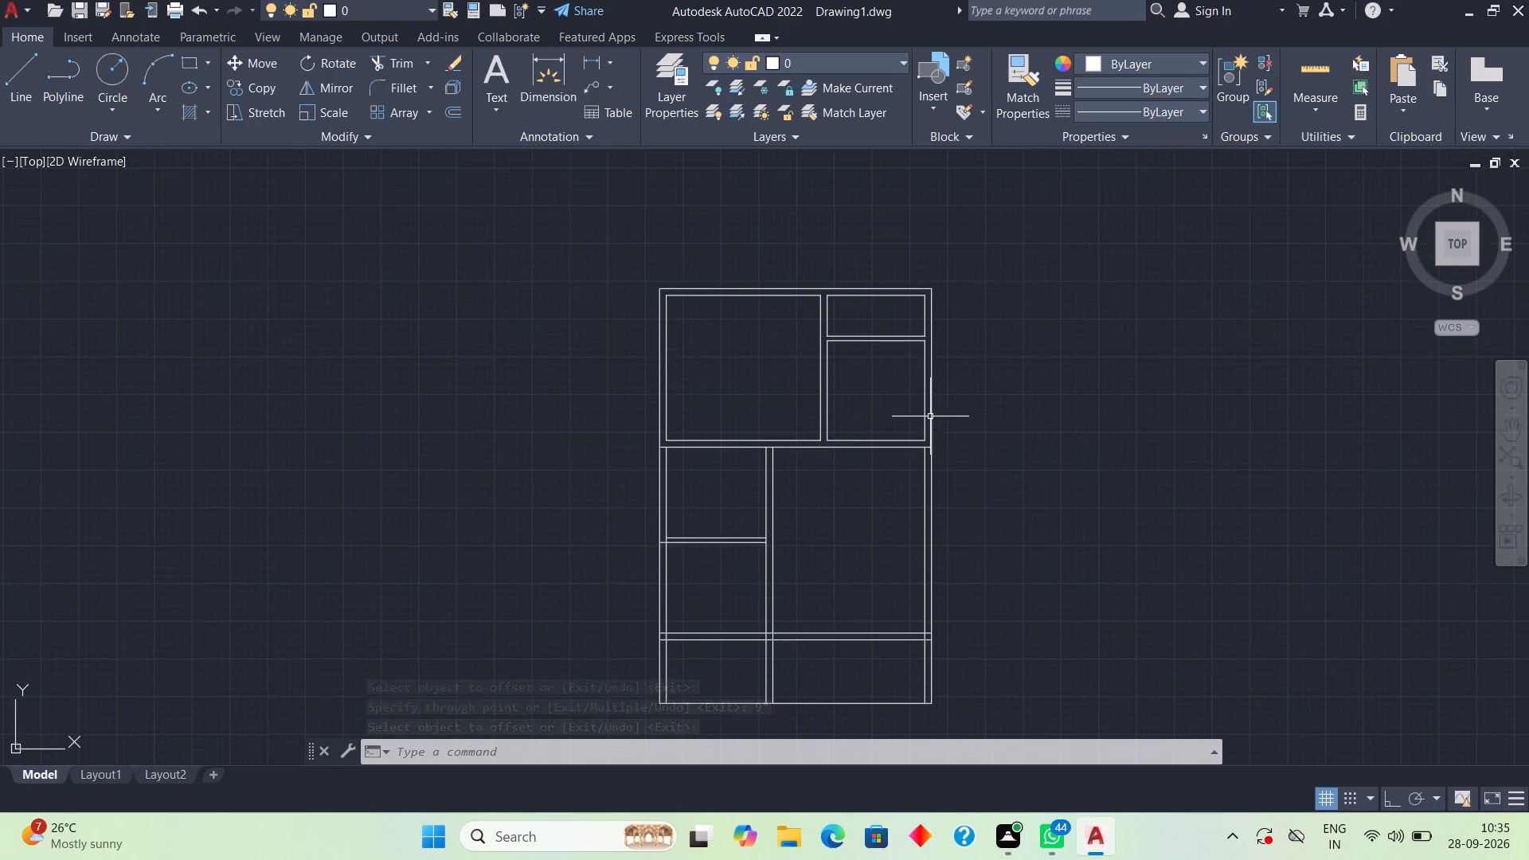
{"action": "scroll", "coordinate": [930, 416], "scroll_direction": "up", "scroll_amount": 2}
{"action": "type", "text": "tr"}
{"action": "key", "text": "space"}
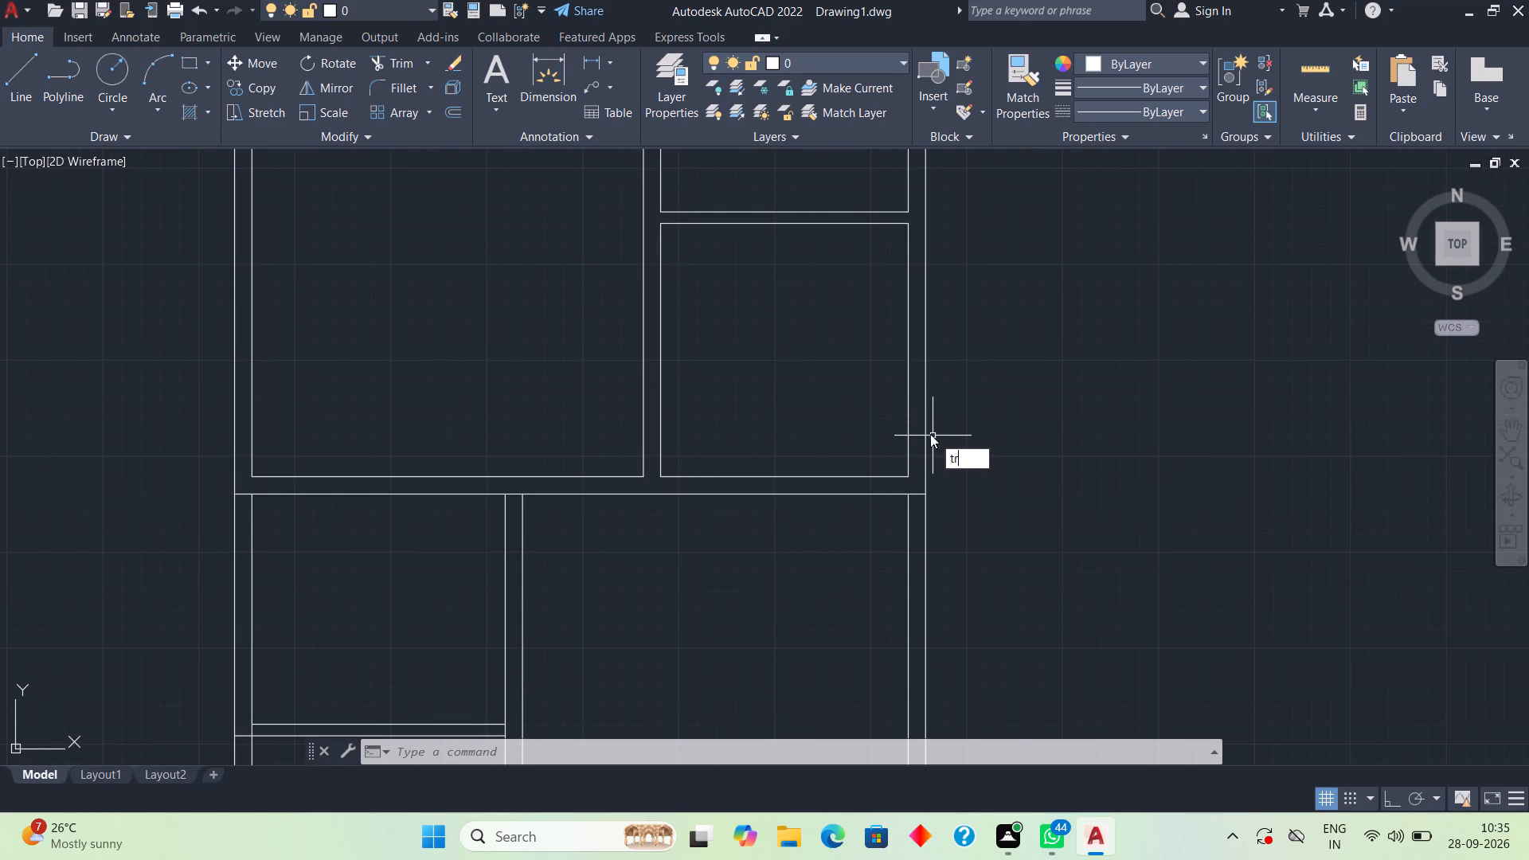
{"action": "left_click", "coordinate": [917, 495]}
{"action": "scroll", "coordinate": [815, 550], "scroll_direction": "down", "scroll_amount": 3}
{"action": "middle_click_drag", "start_coordinate": [741, 595], "coordinate": [687, 487]}
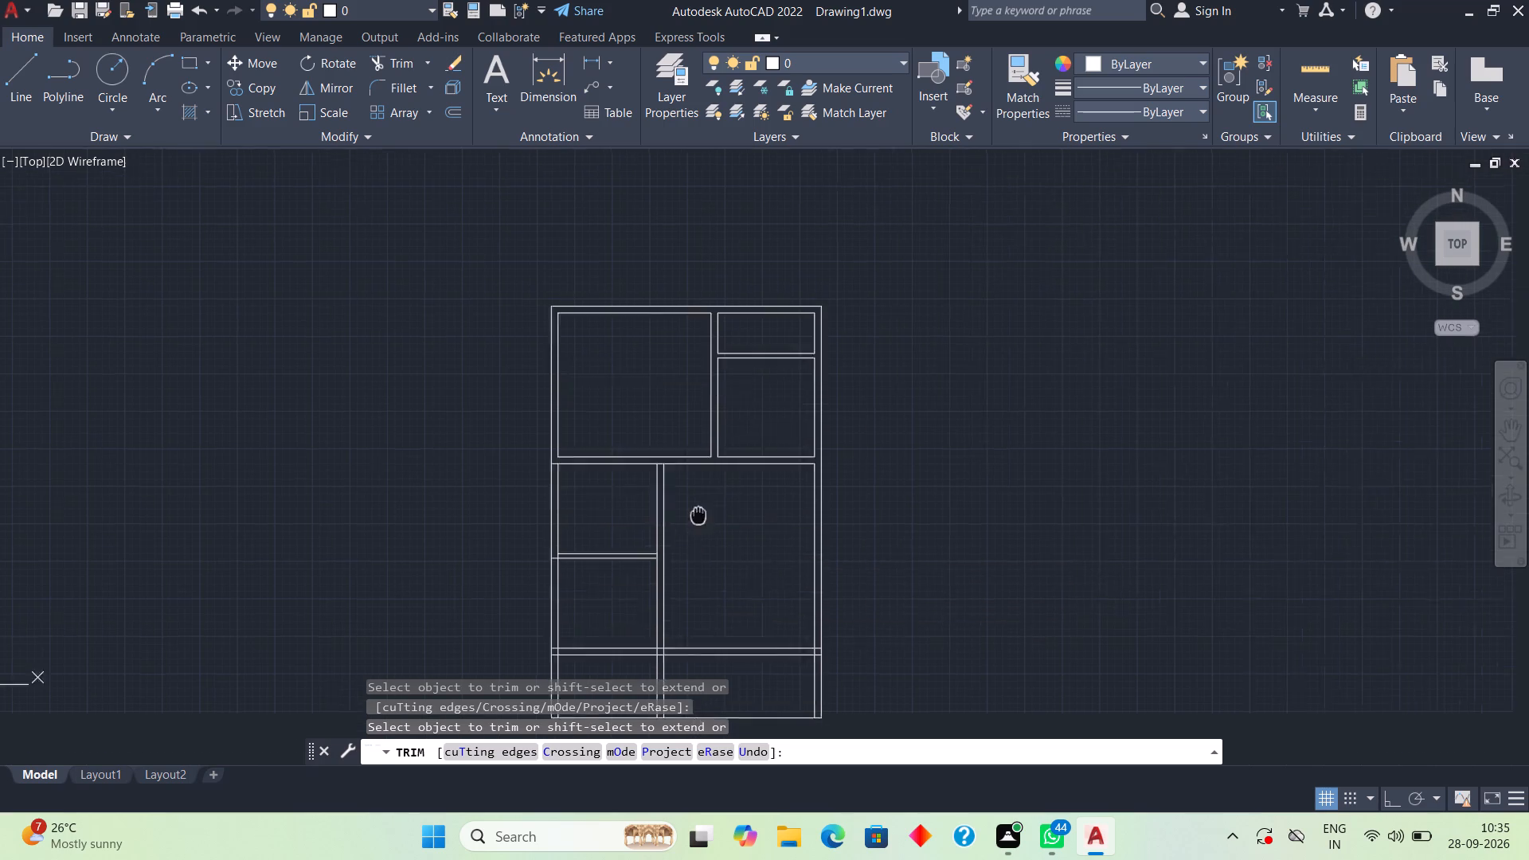
{"action": "middle_click_drag", "start_coordinate": [687, 487], "coordinate": [672, 449]}
{"action": "scroll", "coordinate": [517, 387], "scroll_direction": "up", "scroll_amount": 2}
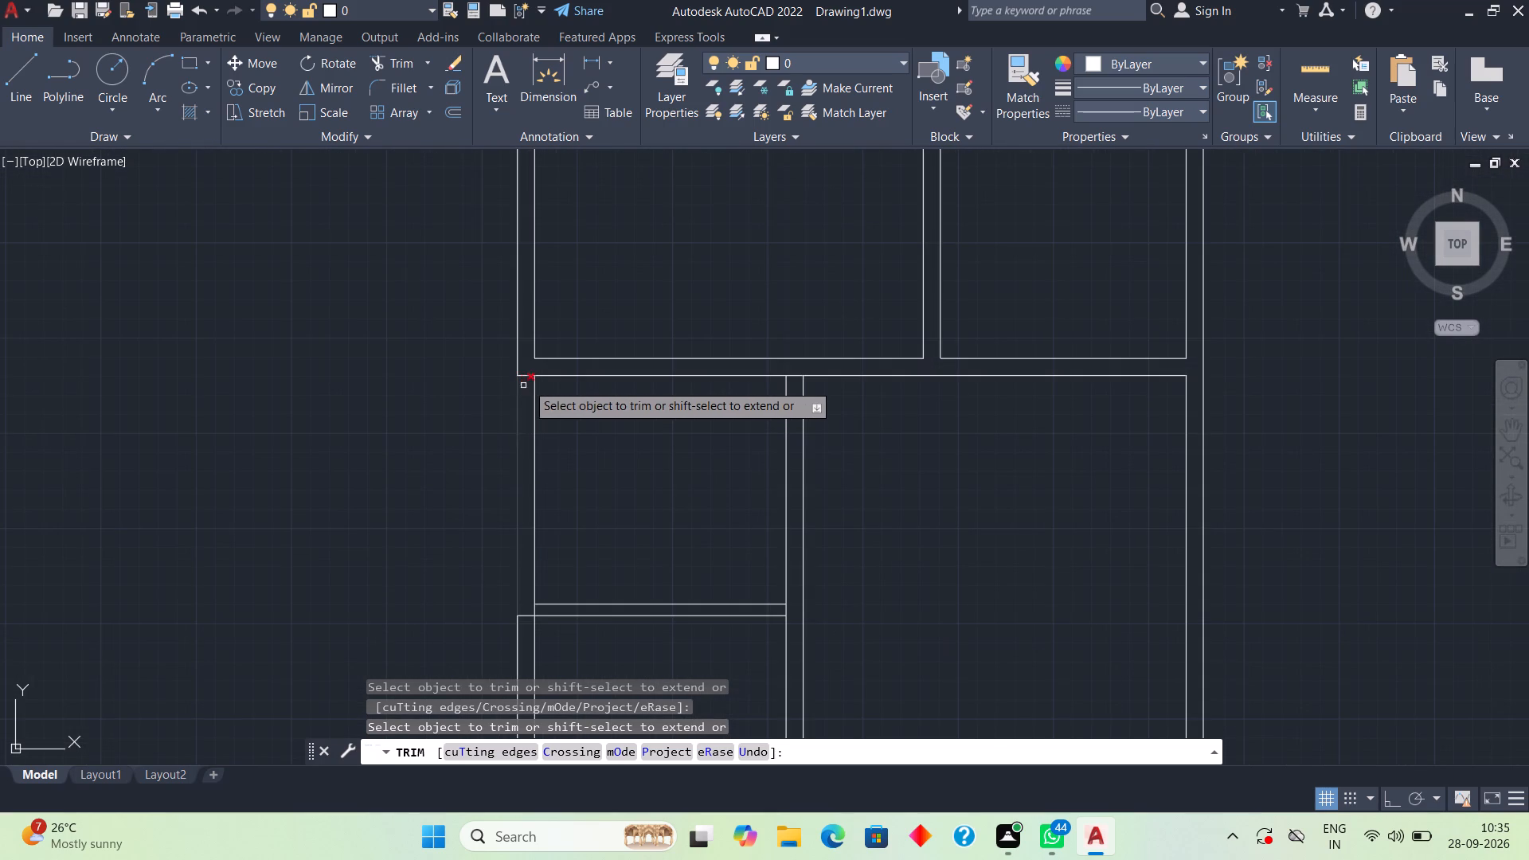
{"action": "left_click", "coordinate": [527, 377]}
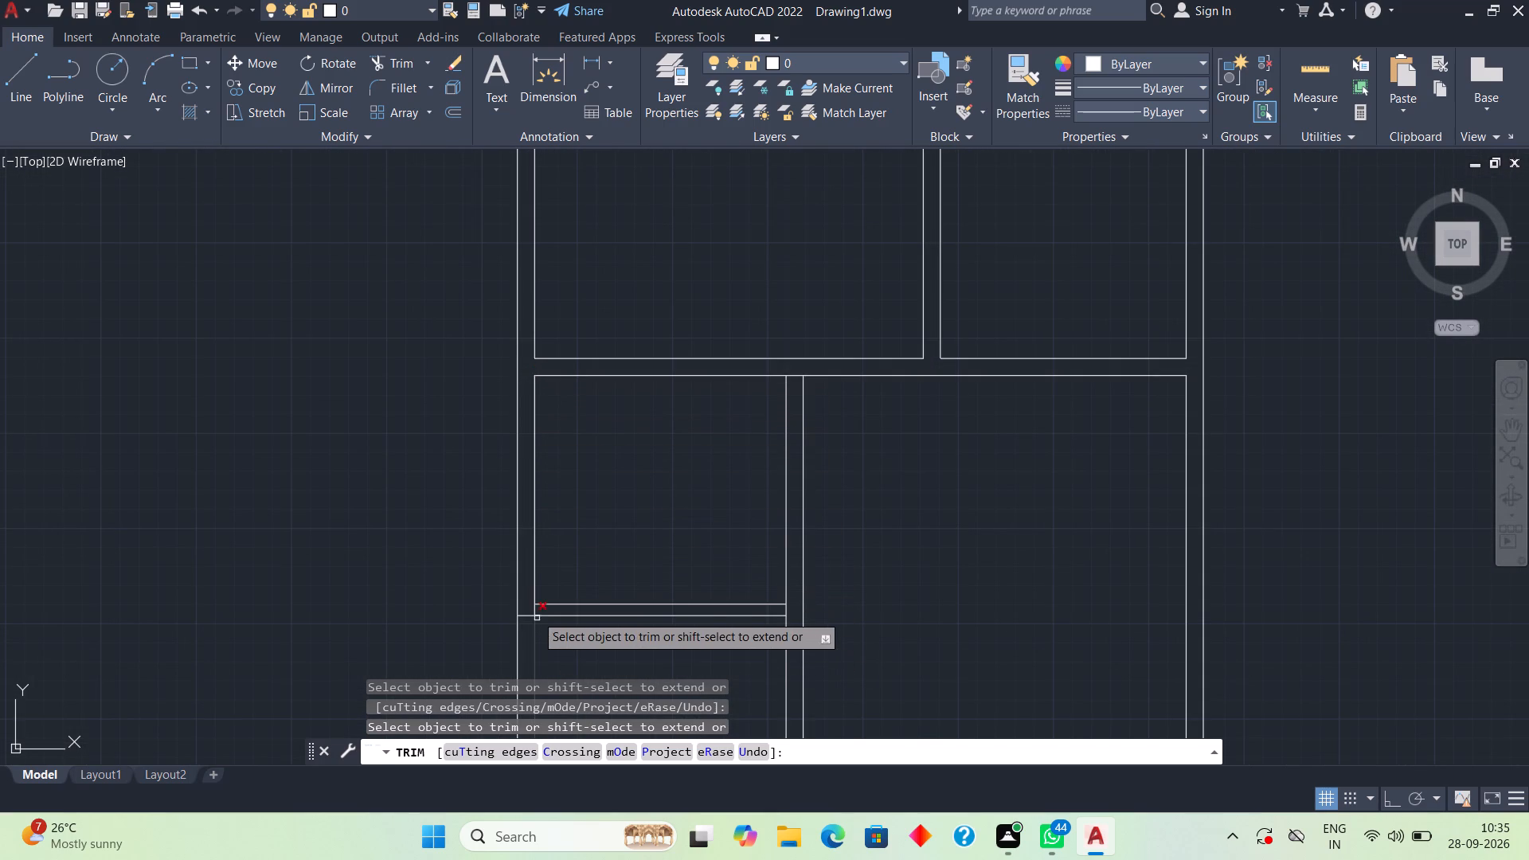
Trim the left-room partition's lower line inside the left outer wall and that wall's inner line across the partition thickness.
{"action": "left_click", "coordinate": [527, 616]}
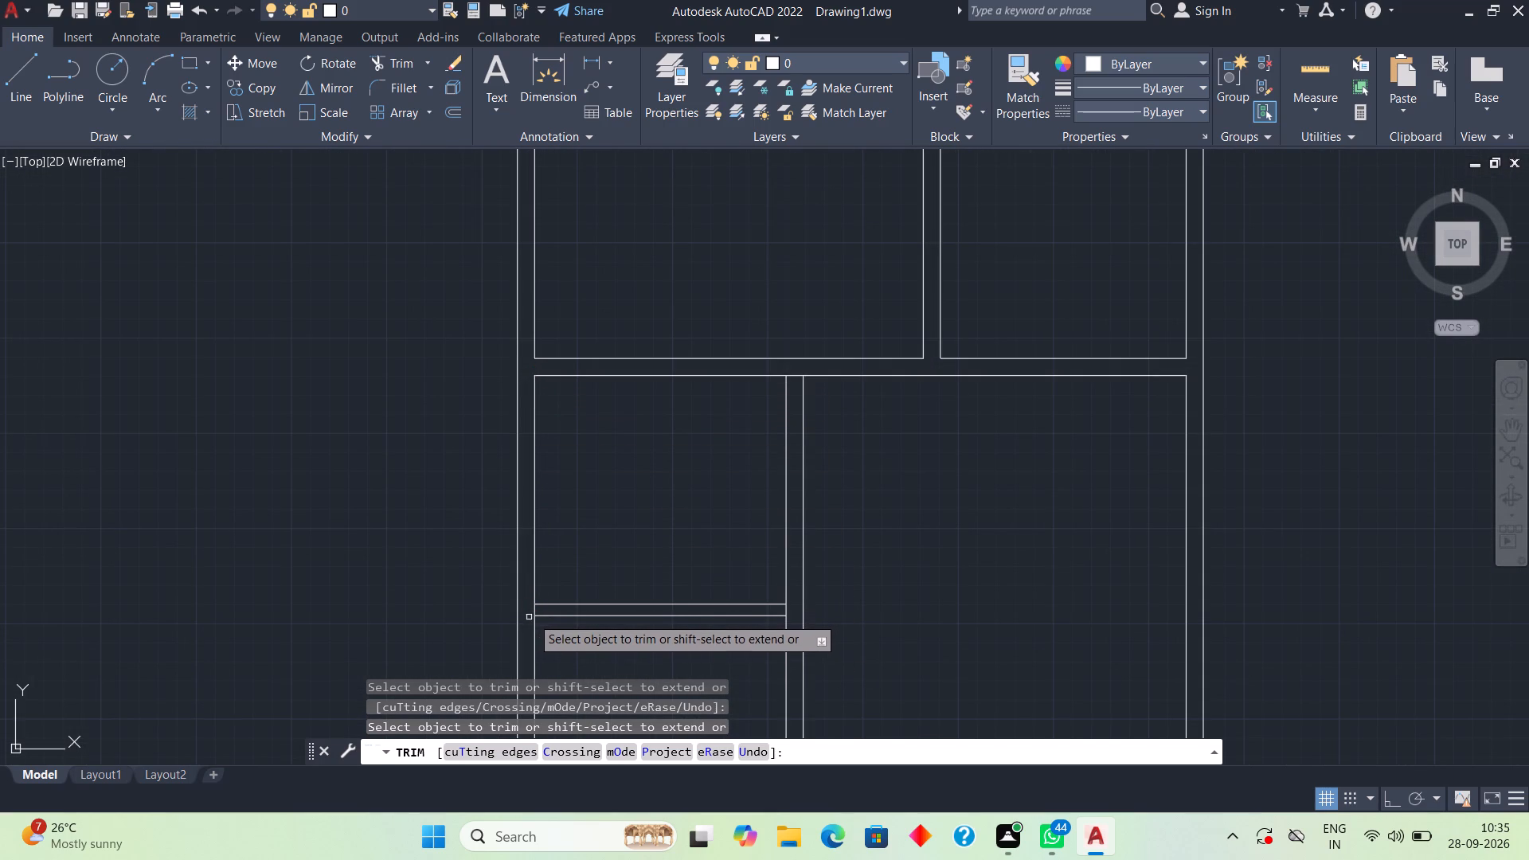
{"action": "left_click", "coordinate": [534, 612]}
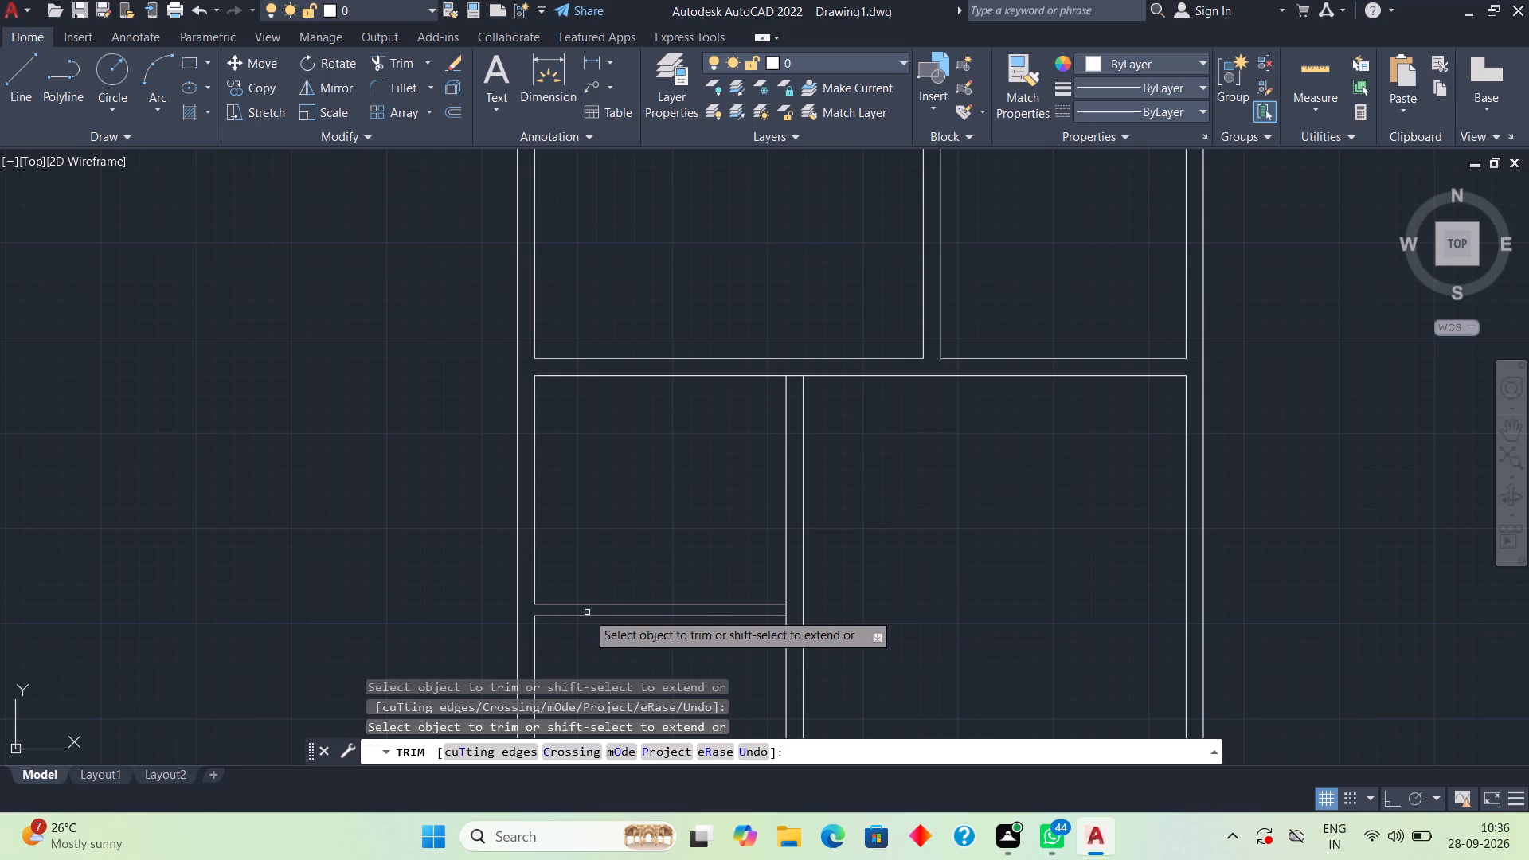
Trim both lower cross wall lines inside the left outer wall and that wall's inner line across the cross wall.
{"action": "scroll", "coordinate": [588, 613], "scroll_direction": "down", "scroll_amount": 3}
{"action": "middle_click_drag", "start_coordinate": [593, 633], "coordinate": [555, 493]}
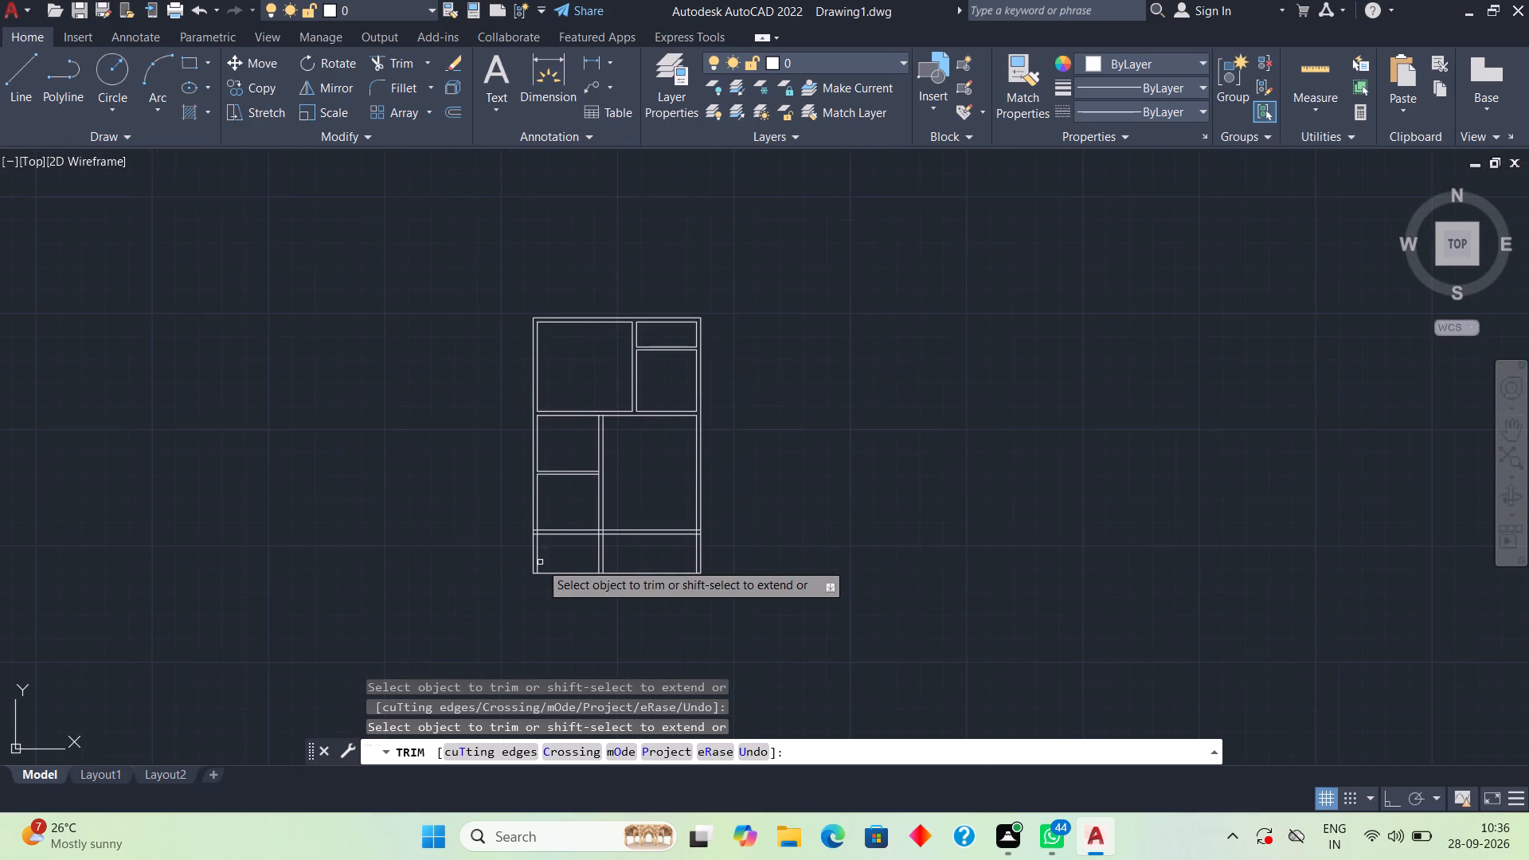
{"action": "scroll", "coordinate": [540, 562], "scroll_direction": "up", "scroll_amount": 3}
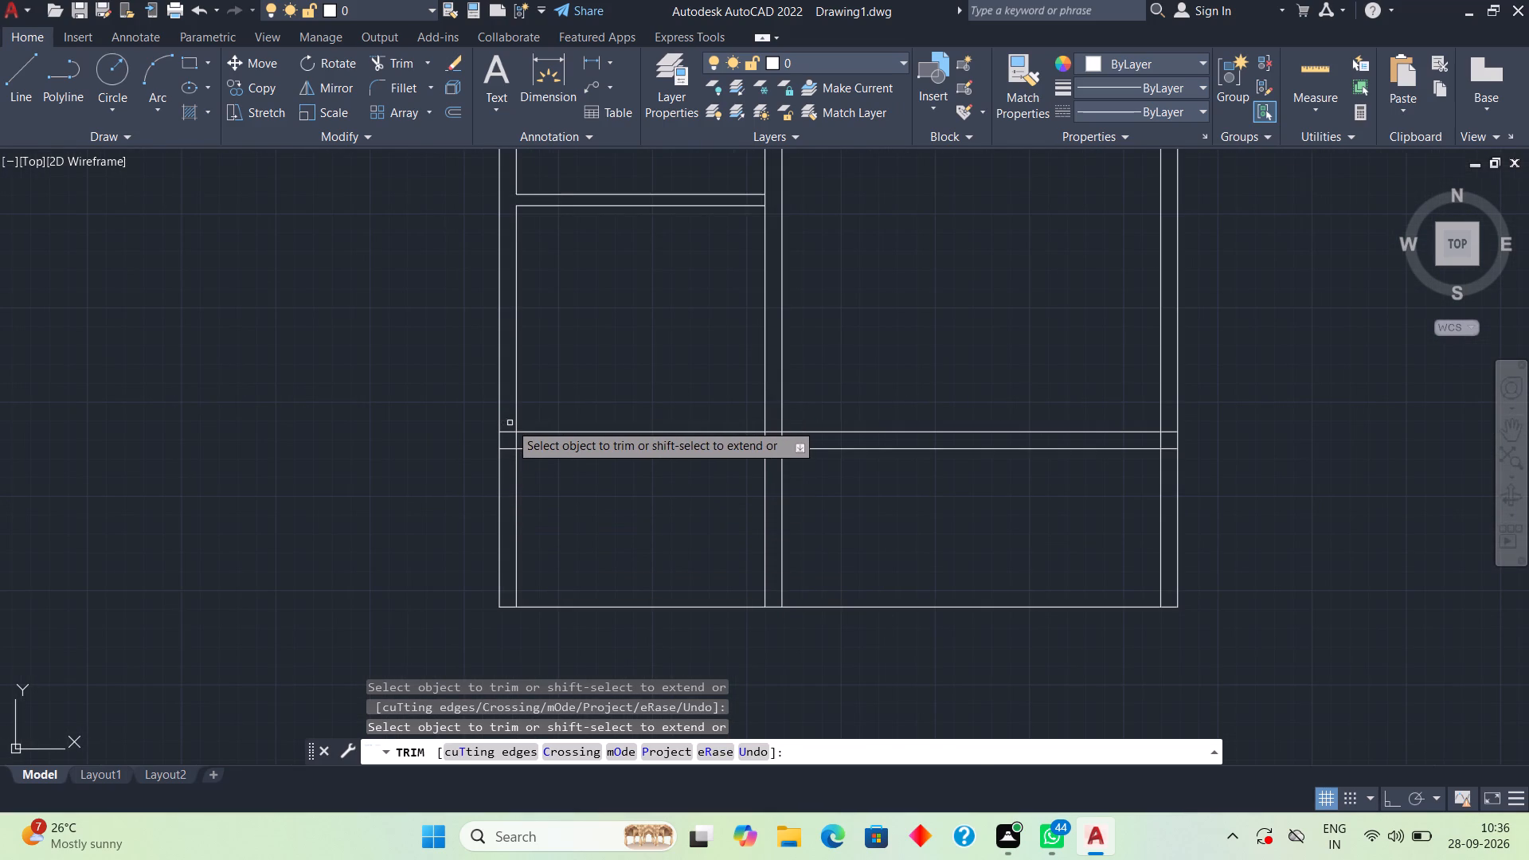
{"action": "left_click_drag", "start_coordinate": [510, 423], "coordinate": [506, 459]}
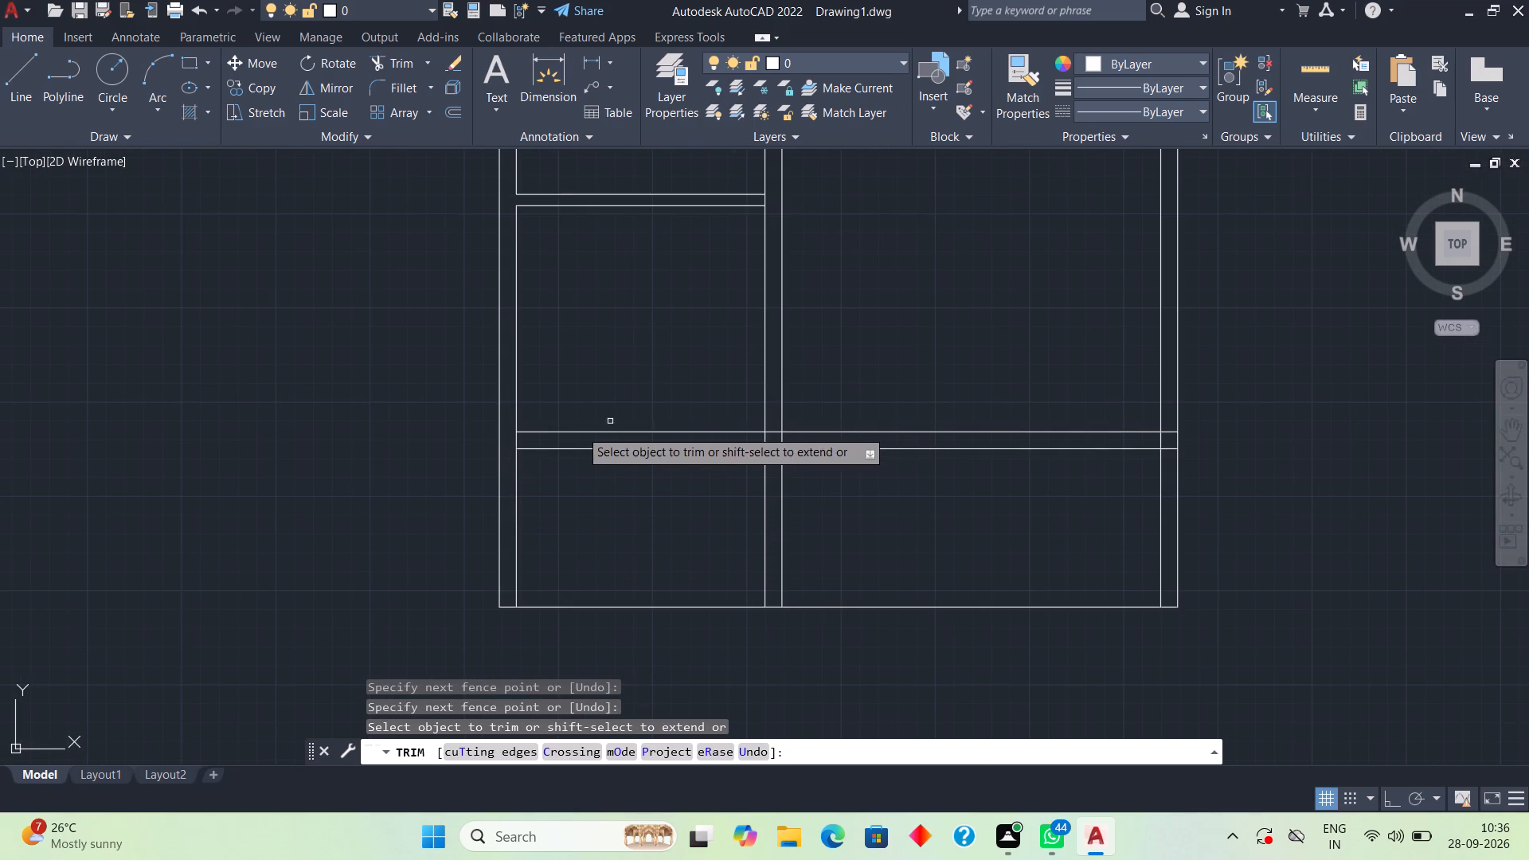
{"action": "left_click", "coordinate": [517, 445]}
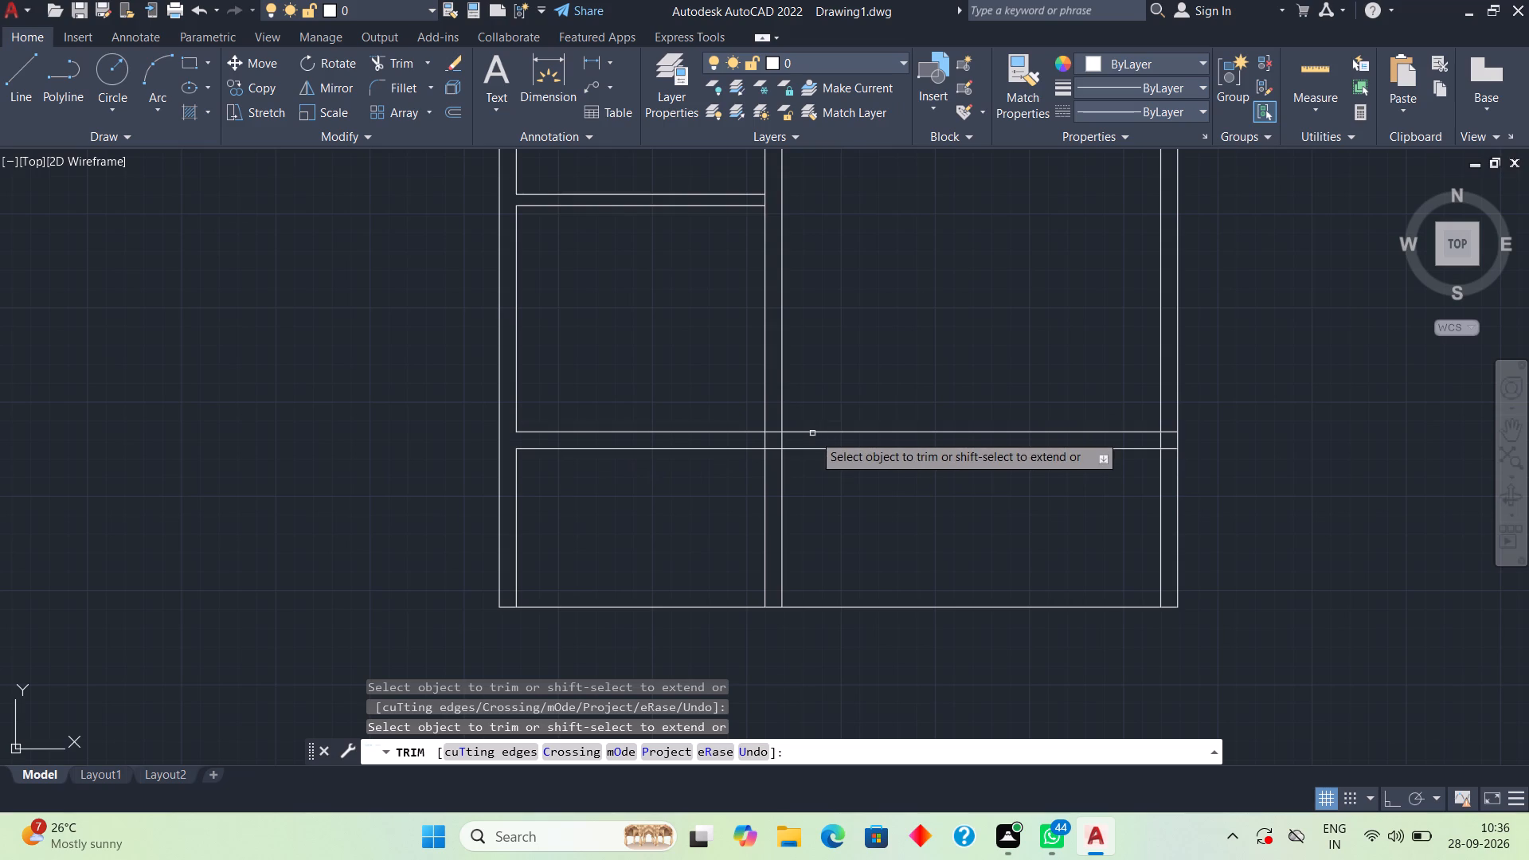
Trim both dividing-wall lines across the lower cross wall's thickness and the cross wall's upper line between them.
{"action": "left_click", "coordinate": [780, 440]}
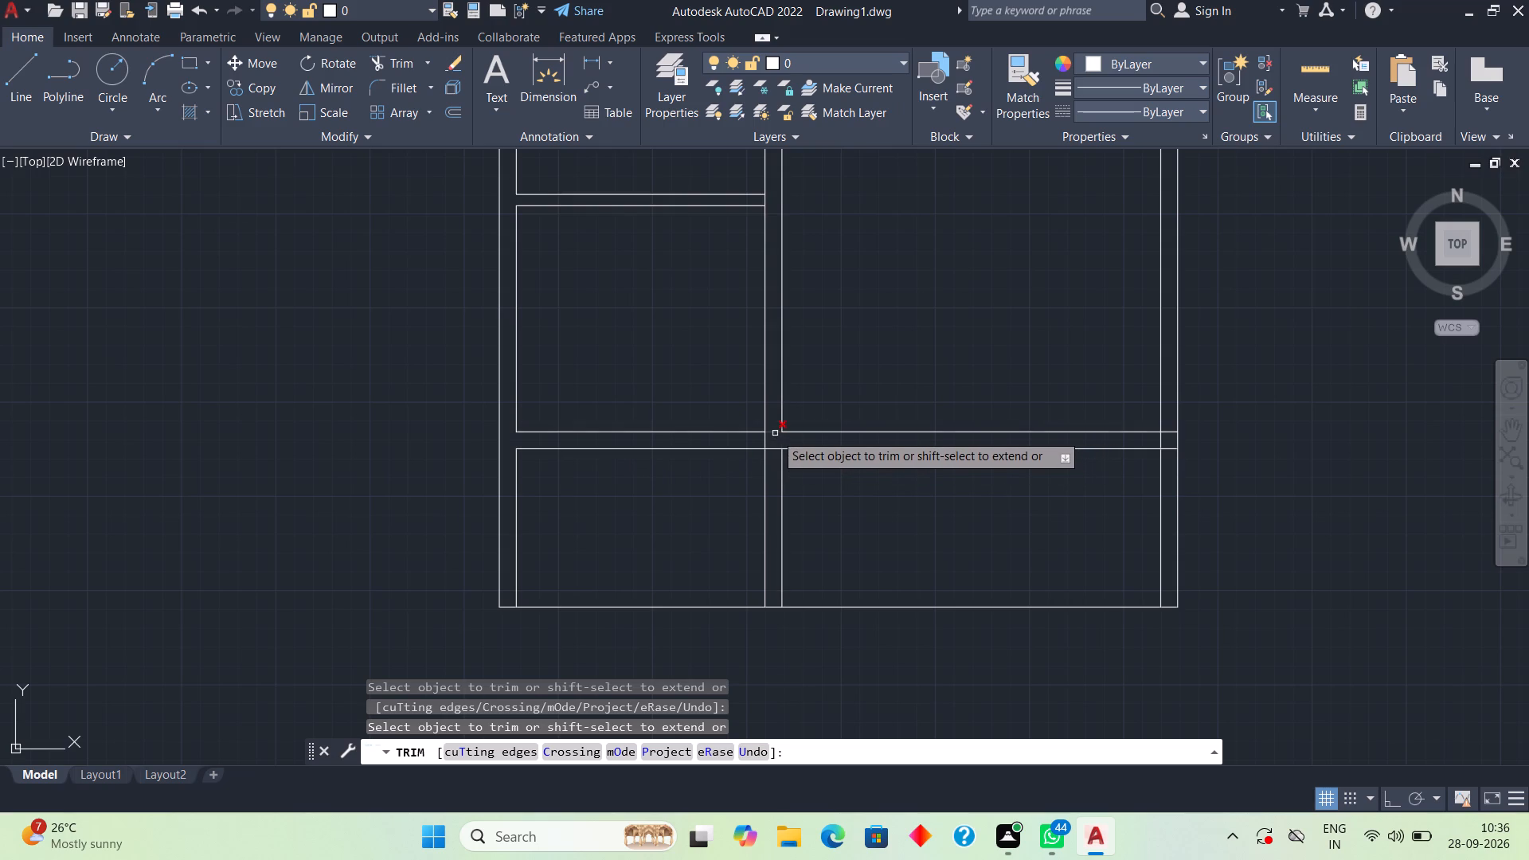
{"action": "left_click", "coordinate": [775, 433]}
{"action": "left_click", "coordinate": [766, 440]}
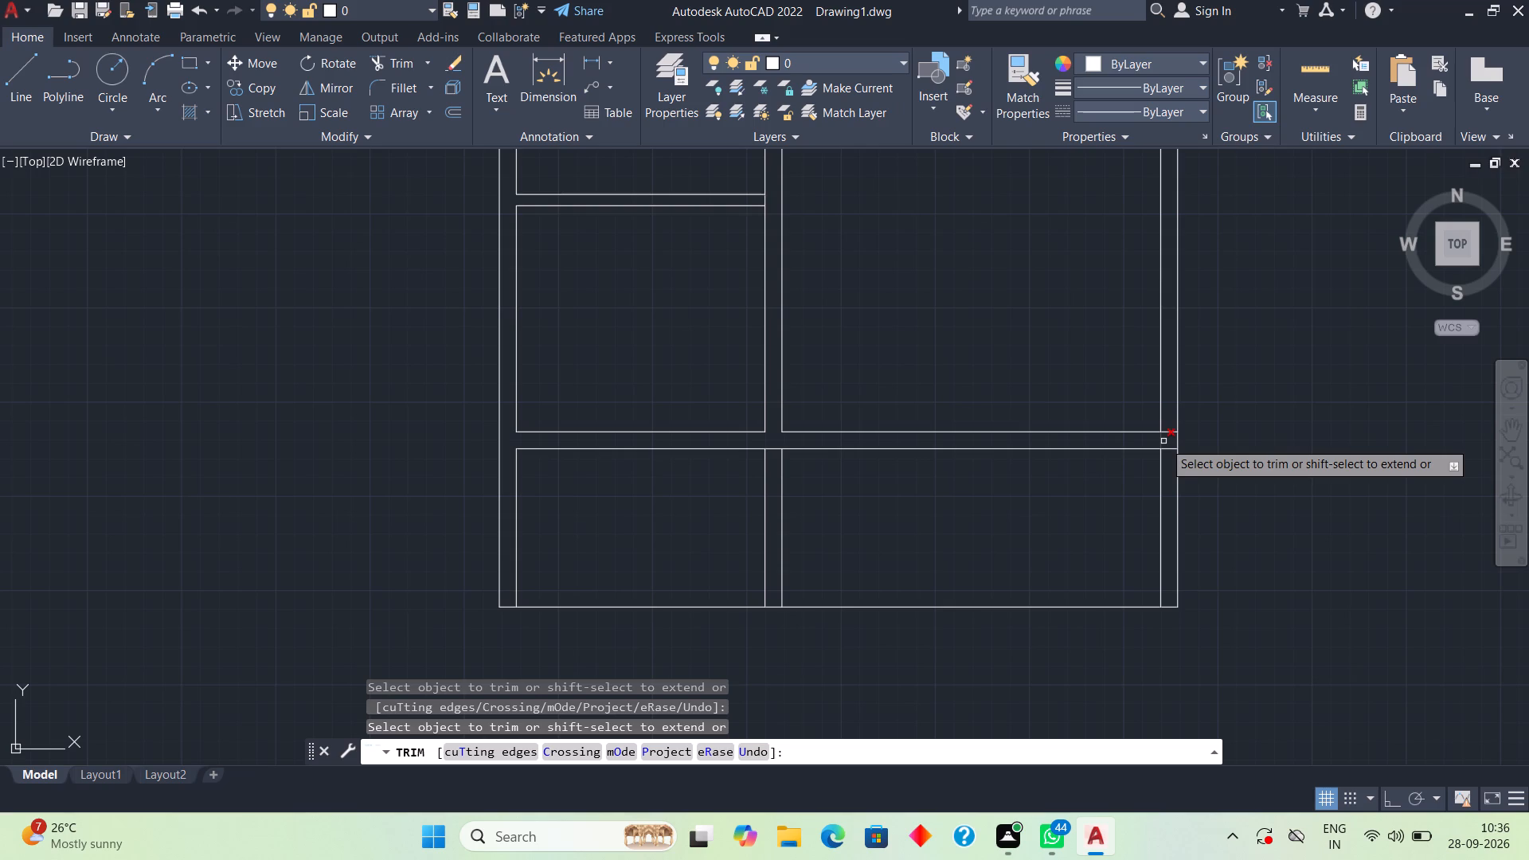
Trim the right outer wall's inner line across the lower cross wall and that cross wall's upper line inside the outer wall.
{"action": "left_click", "coordinate": [1163, 441]}
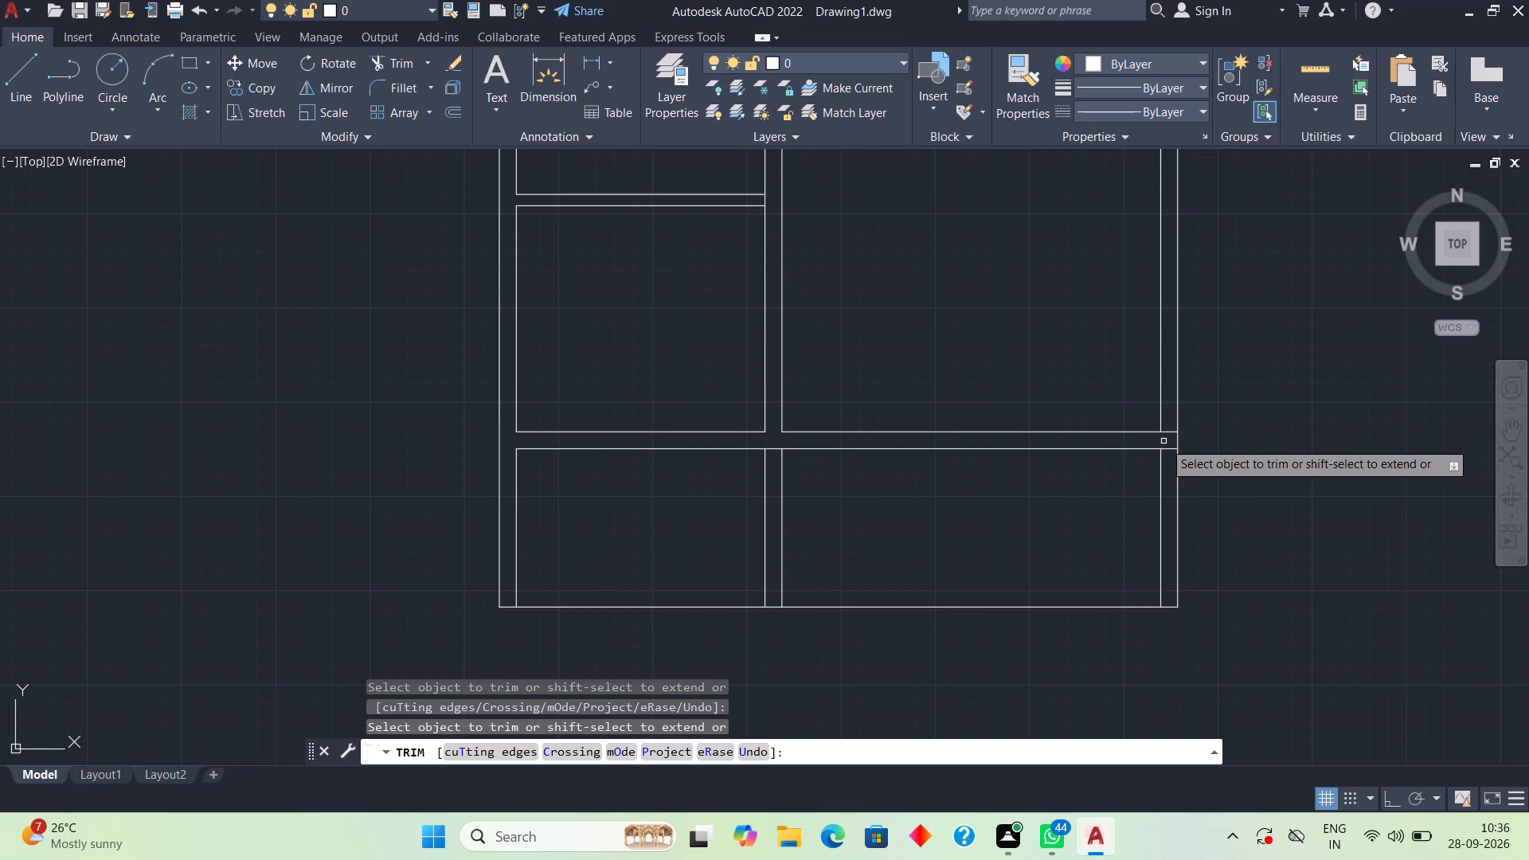
{"action": "left_click", "coordinate": [1167, 431]}
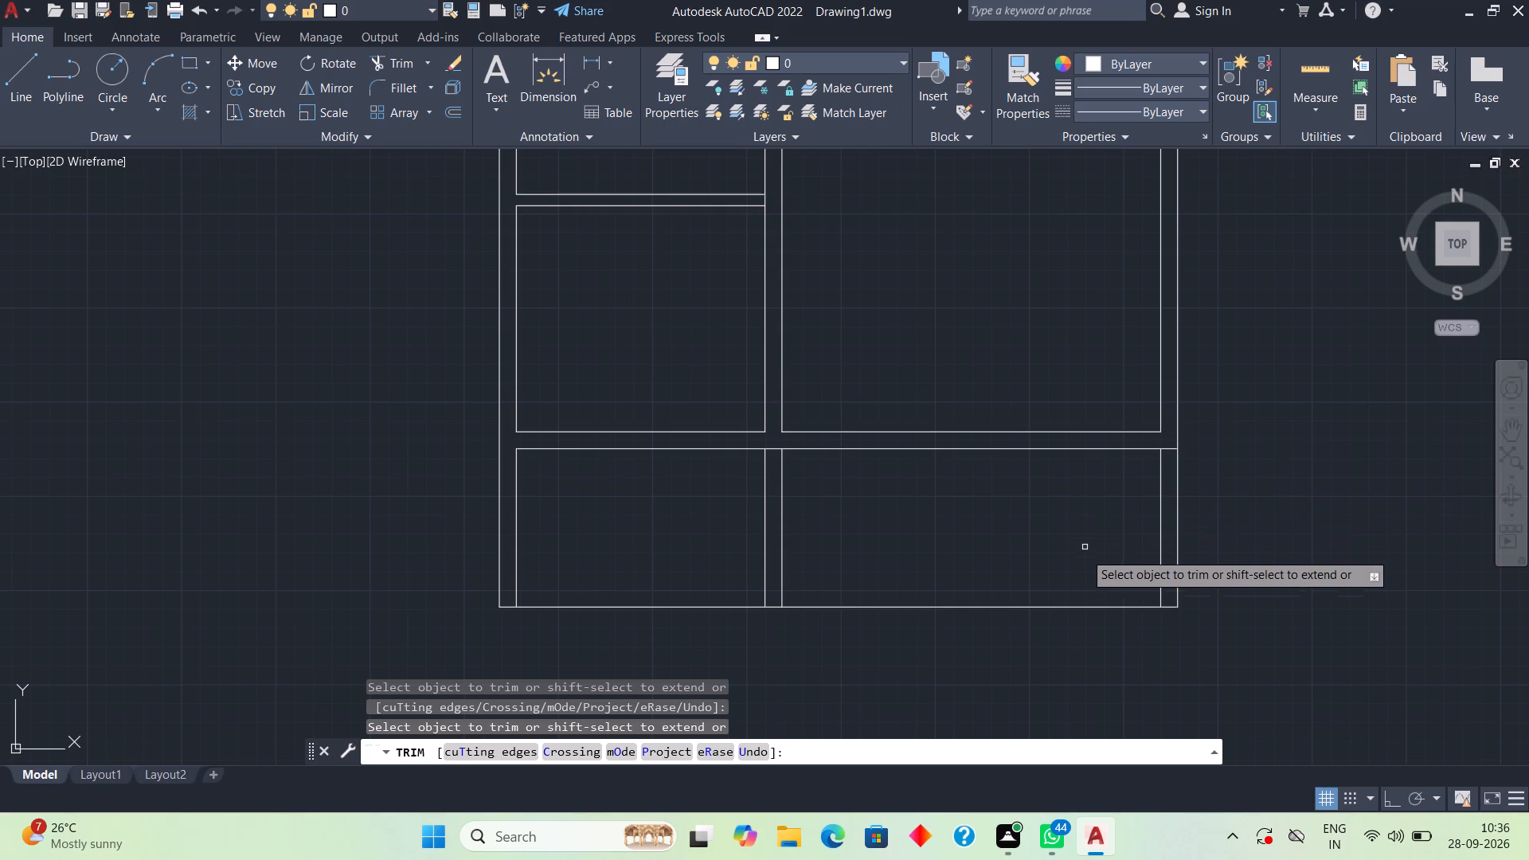
Offset the left outer wall's inner line in the bottom-left room 4' into the room.
{"action": "scroll", "coordinate": [1080, 561], "scroll_direction": "down", "scroll_amount": 3}
{"action": "scroll", "coordinate": [897, 612], "scroll_direction": "up", "scroll_amount": 1}
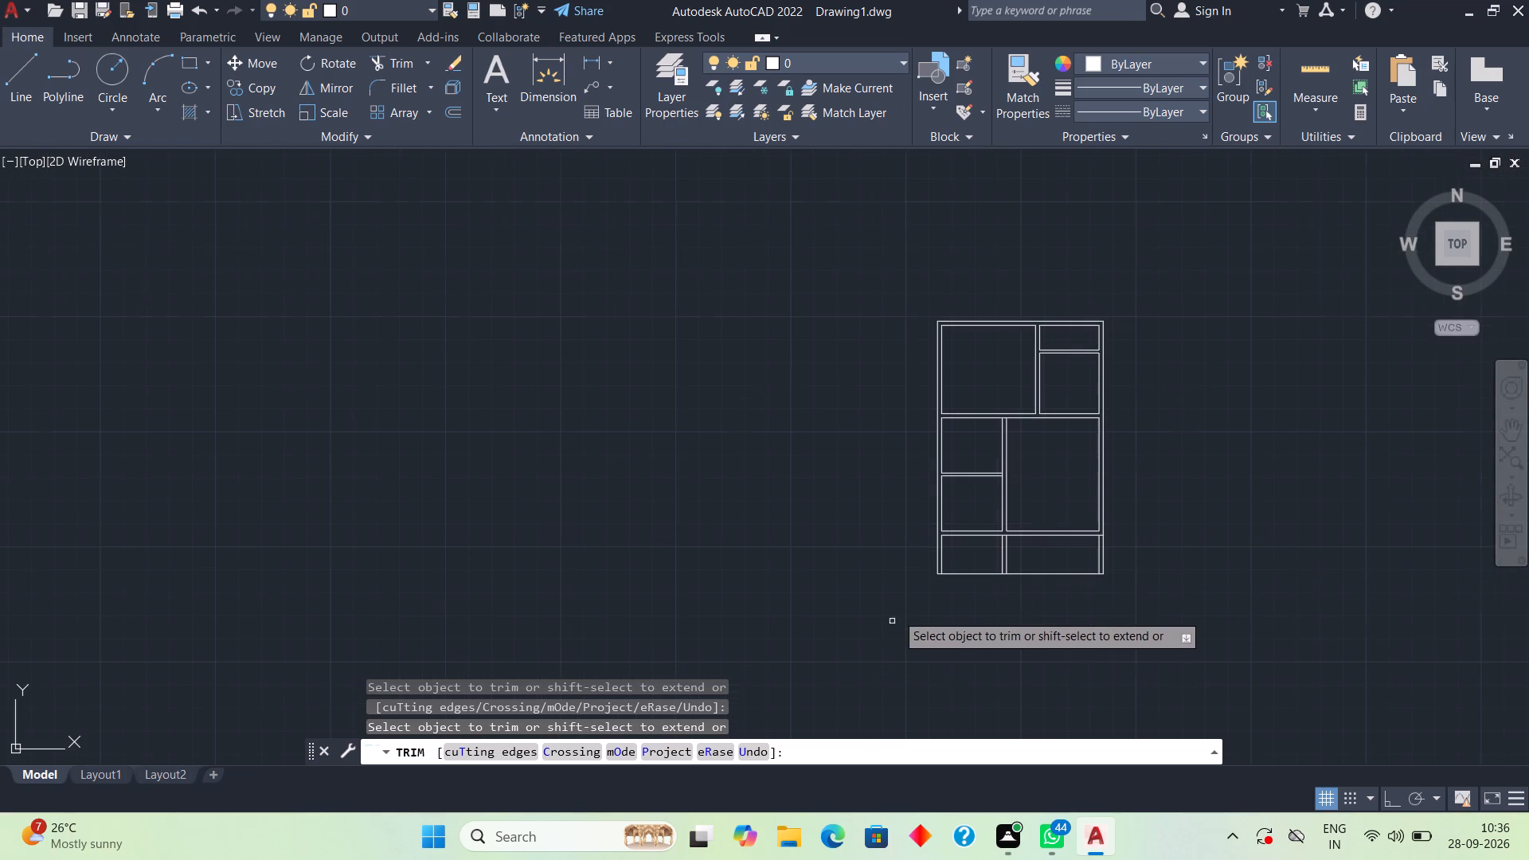
{"action": "scroll", "coordinate": [897, 612], "scroll_direction": "up", "scroll_amount": 2}
{"action": "scroll", "coordinate": [1040, 339], "scroll_direction": "up", "scroll_amount": 2}
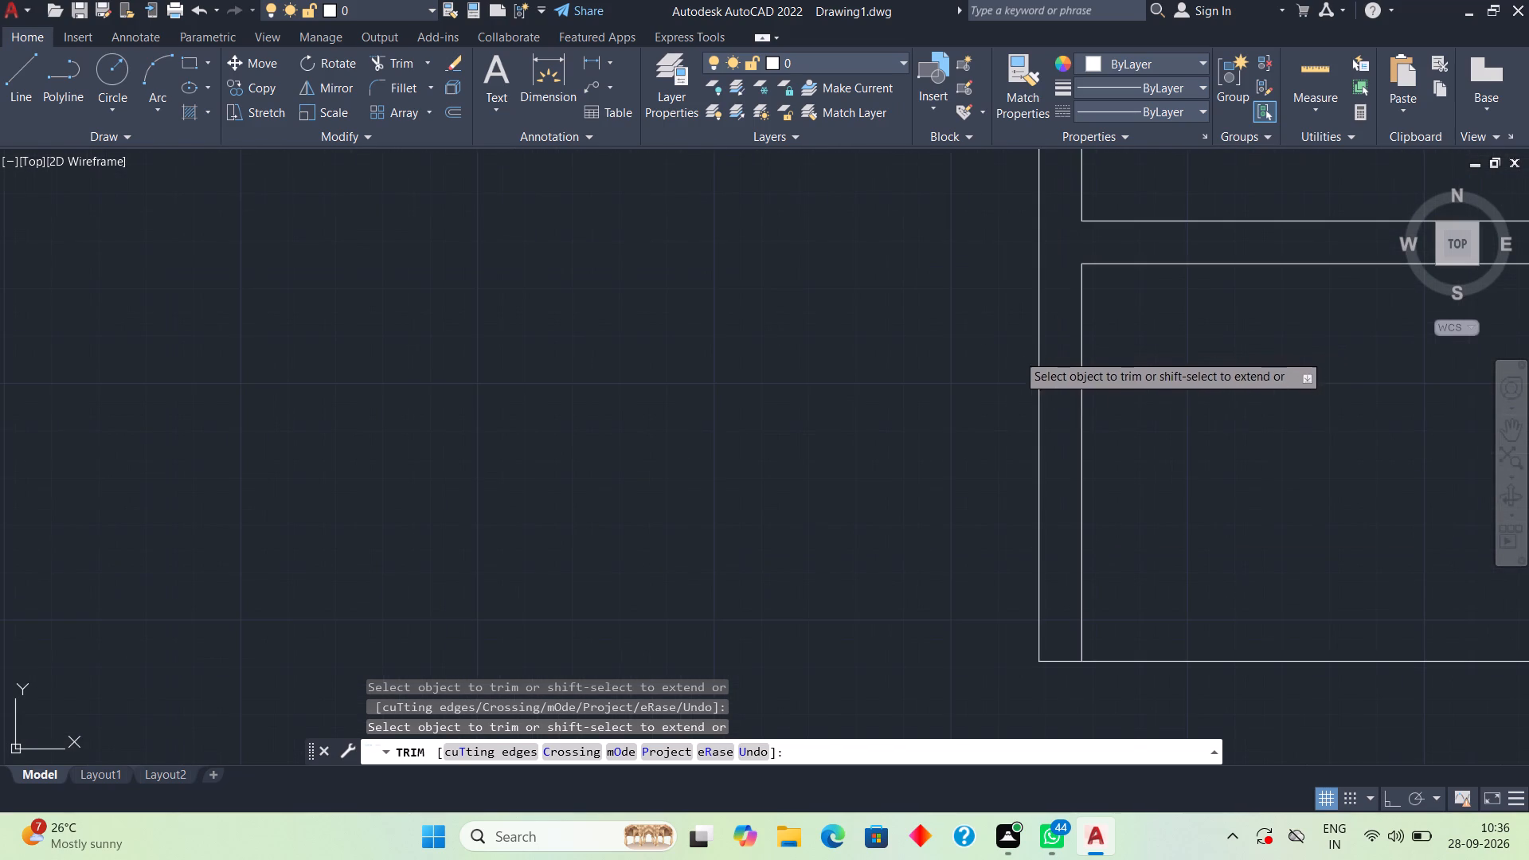
{"action": "key", "text": "space"}
{"action": "type", "text": "o"}
{"action": "key", "text": "space"}
{"action": "key", "text": "space"}
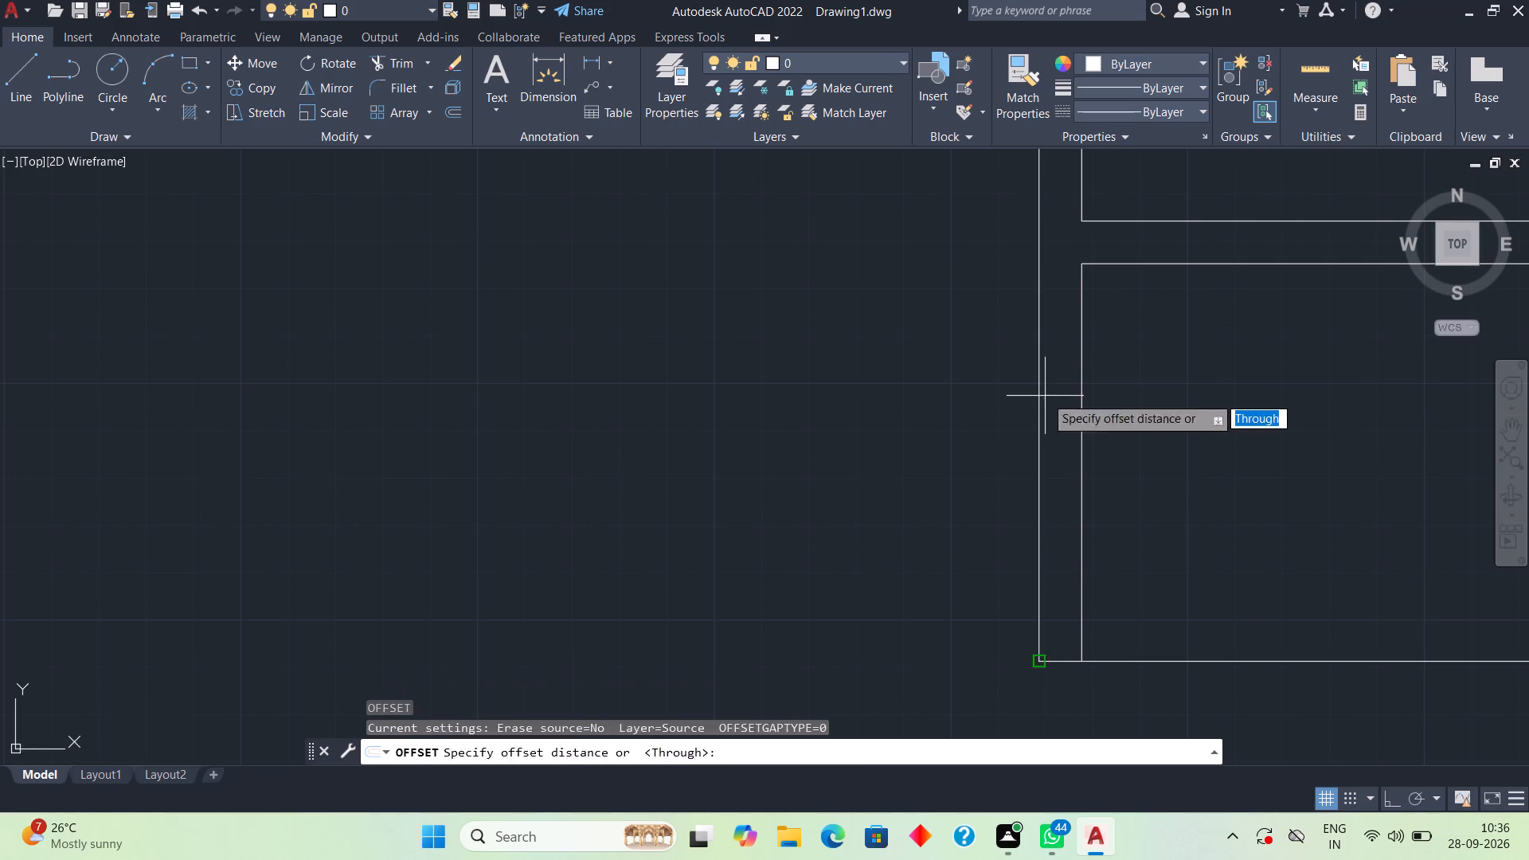
{"action": "left_click", "coordinate": [1084, 425]}
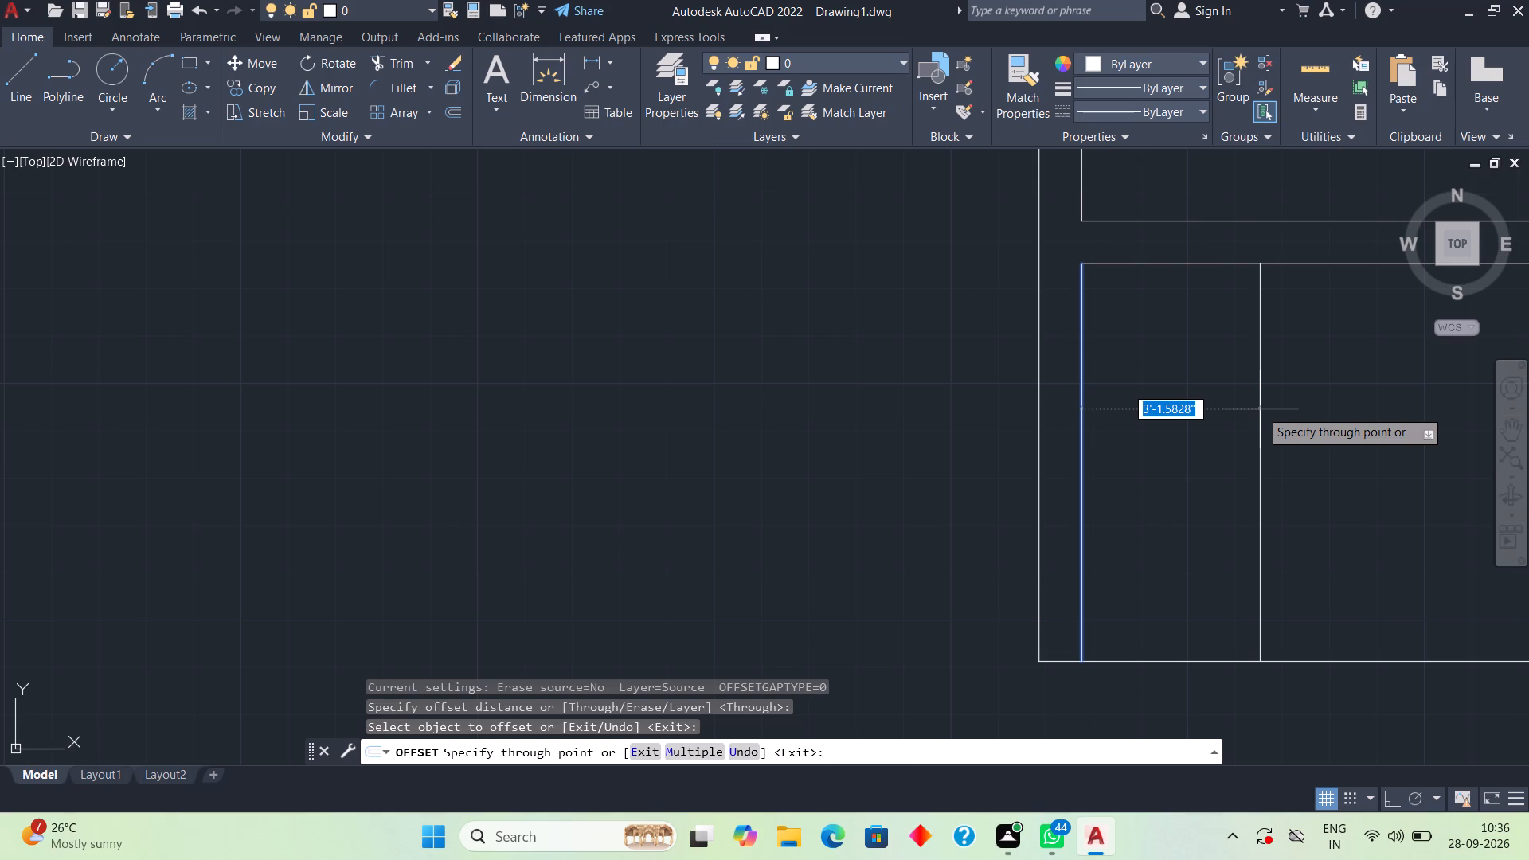
{"action": "key", "text": "4"}
{"action": "key", "text": "apostrophe"}
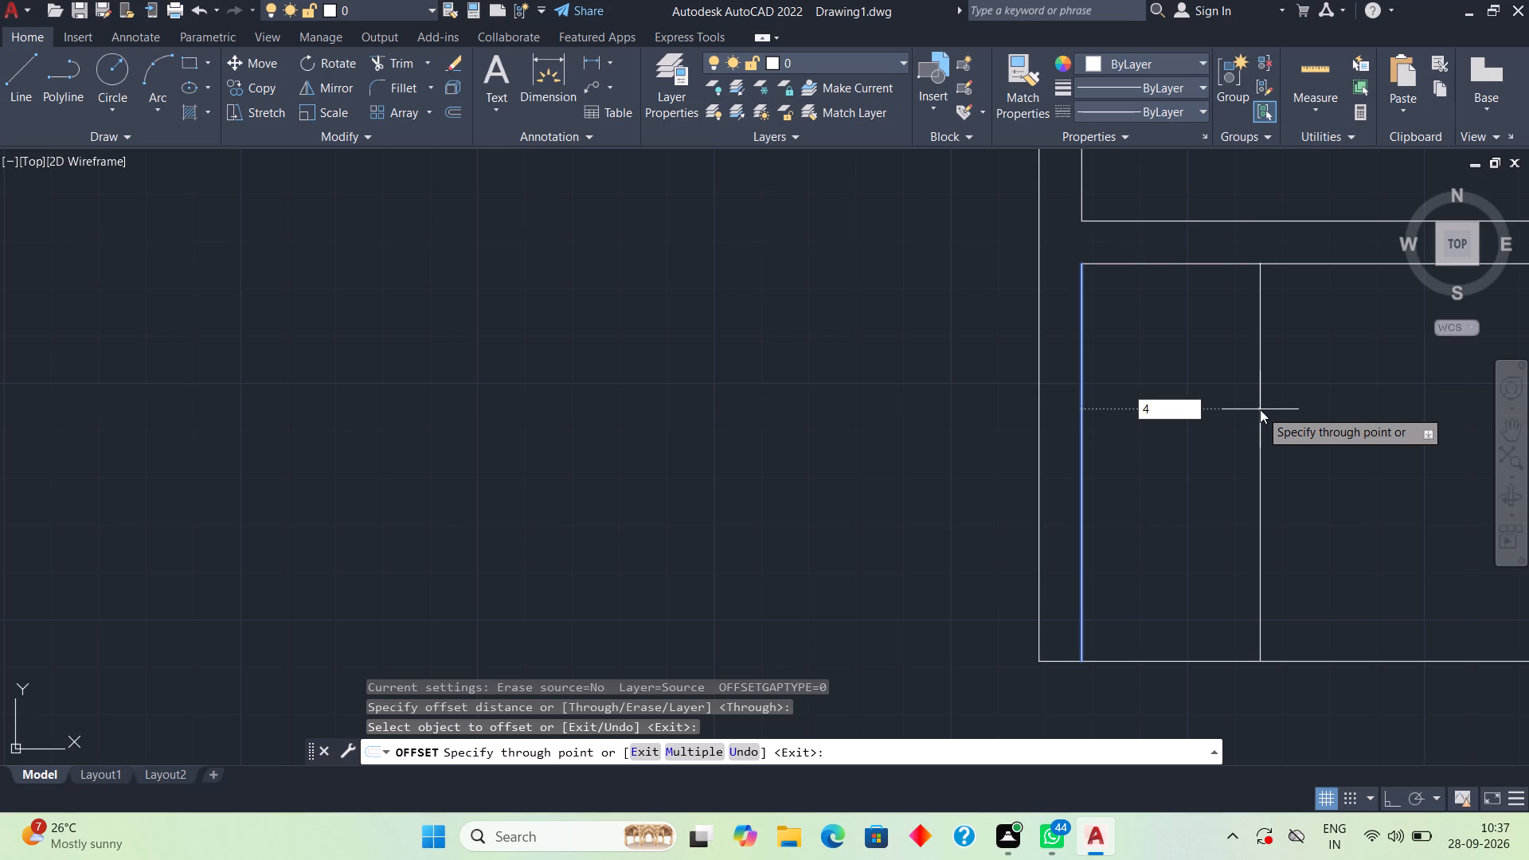
{"action": "key", "text": "Return"}
{"action": "scroll", "coordinate": [1252, 343], "scroll_direction": "down", "scroll_amount": 2}
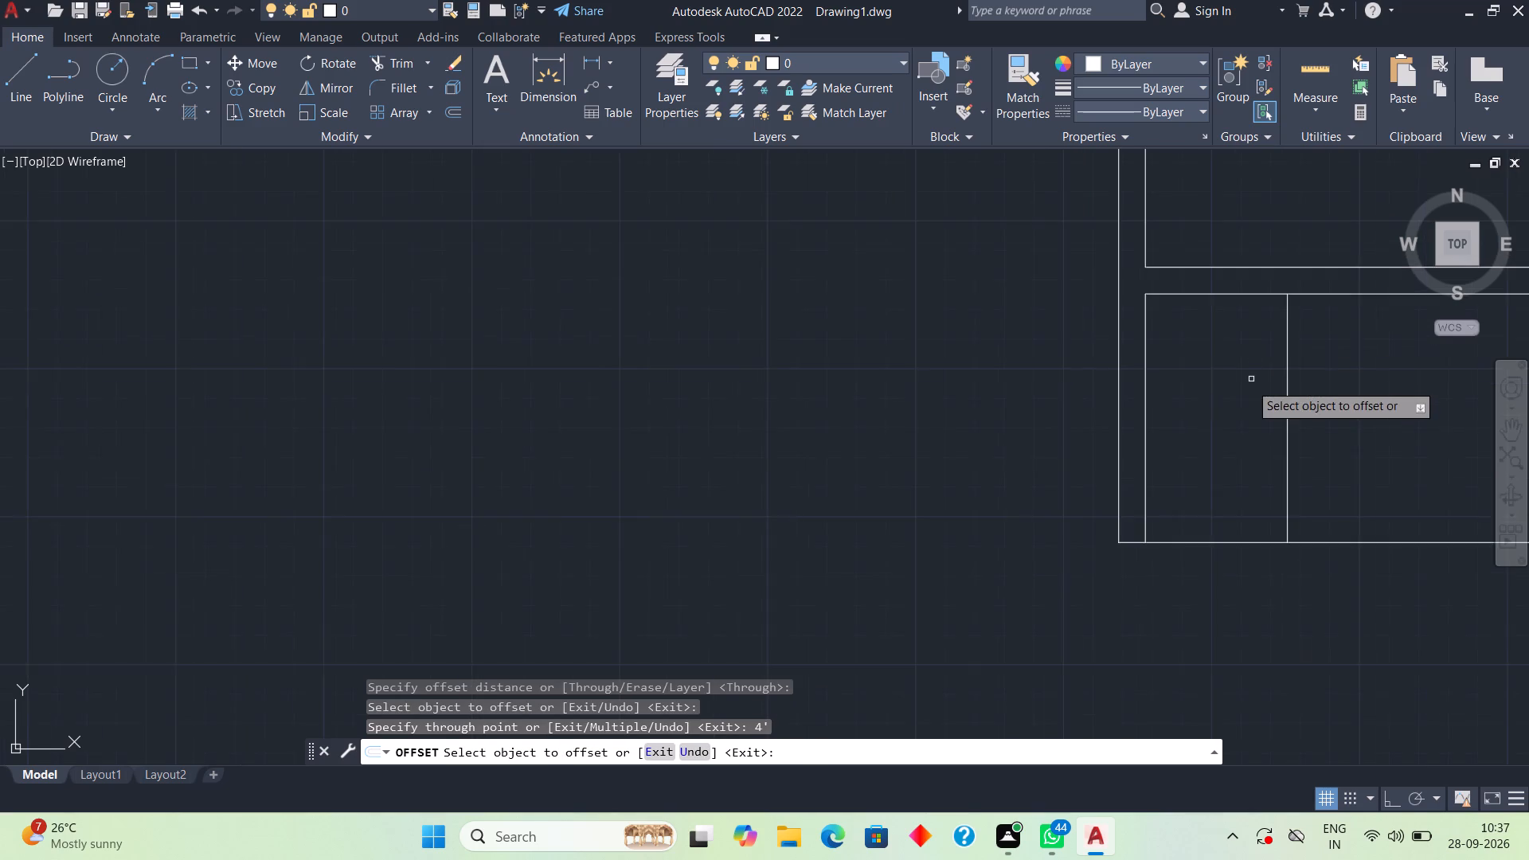
{"action": "scroll", "coordinate": [1249, 383], "scroll_direction": "down", "scroll_amount": 1}
{"action": "key", "text": "space"}
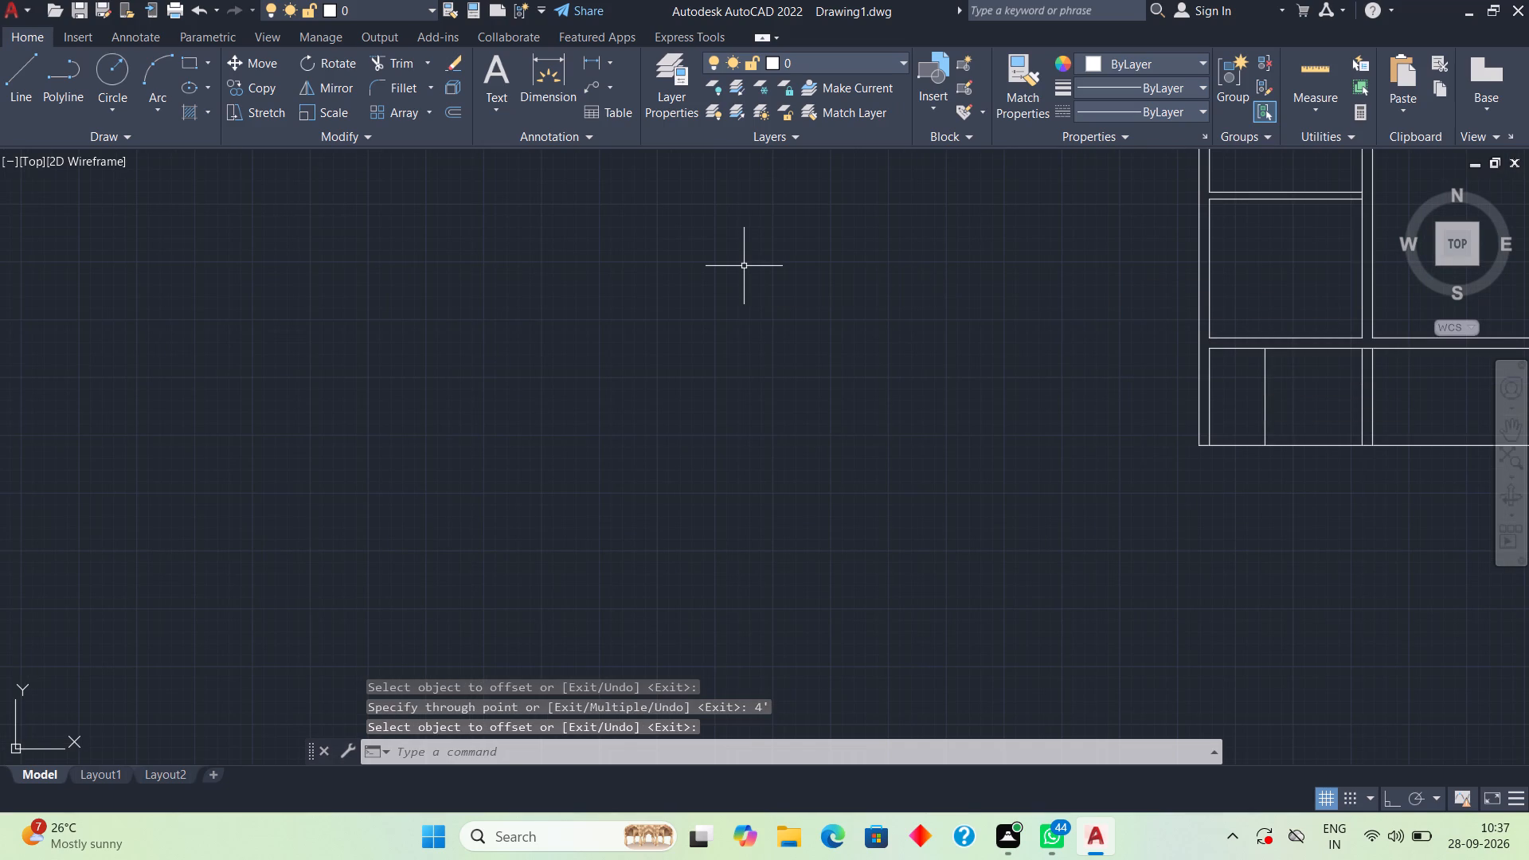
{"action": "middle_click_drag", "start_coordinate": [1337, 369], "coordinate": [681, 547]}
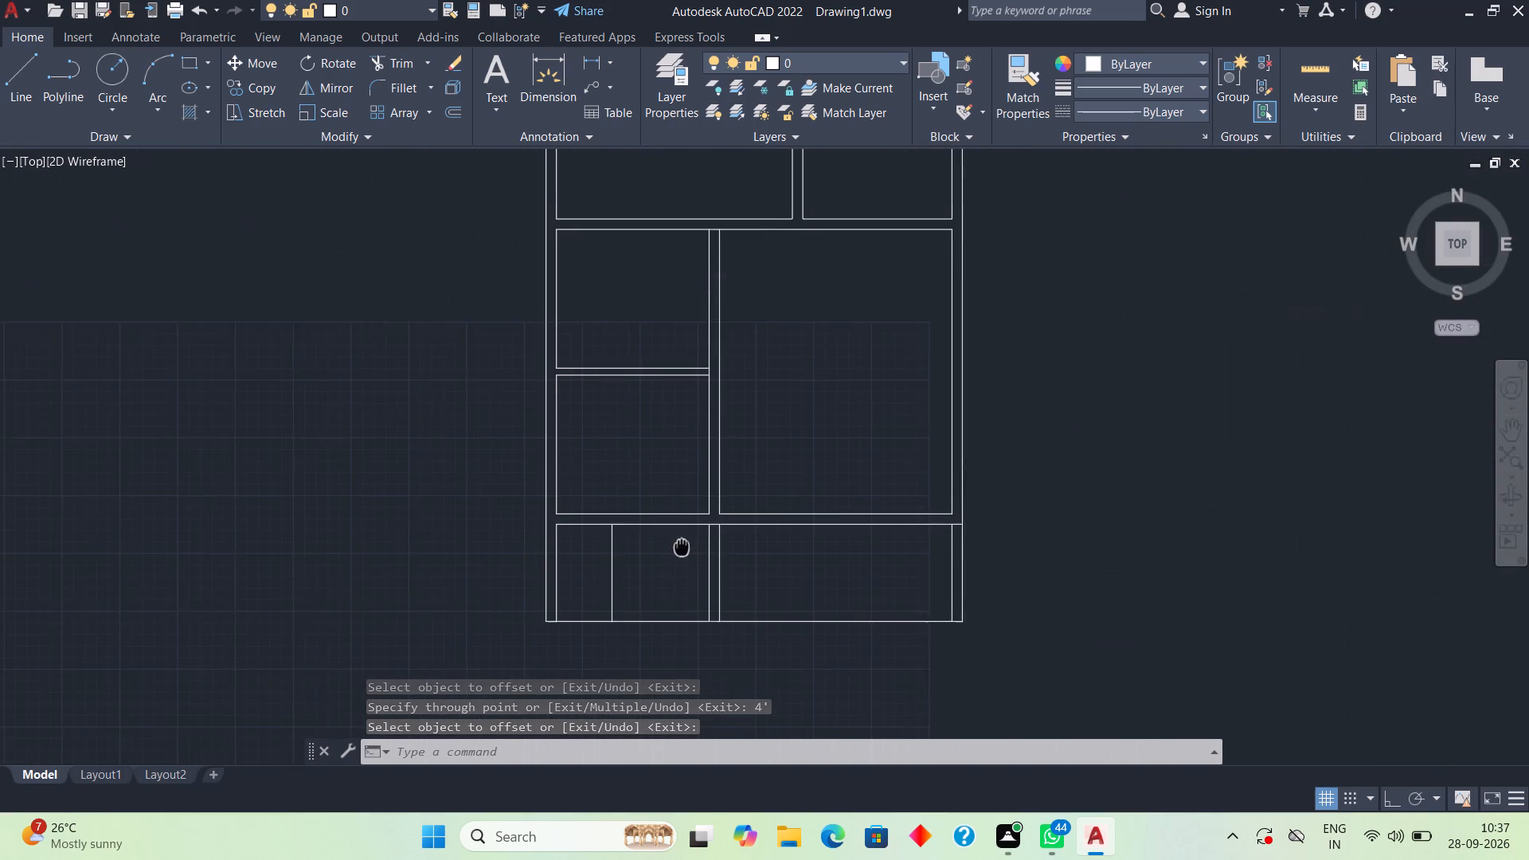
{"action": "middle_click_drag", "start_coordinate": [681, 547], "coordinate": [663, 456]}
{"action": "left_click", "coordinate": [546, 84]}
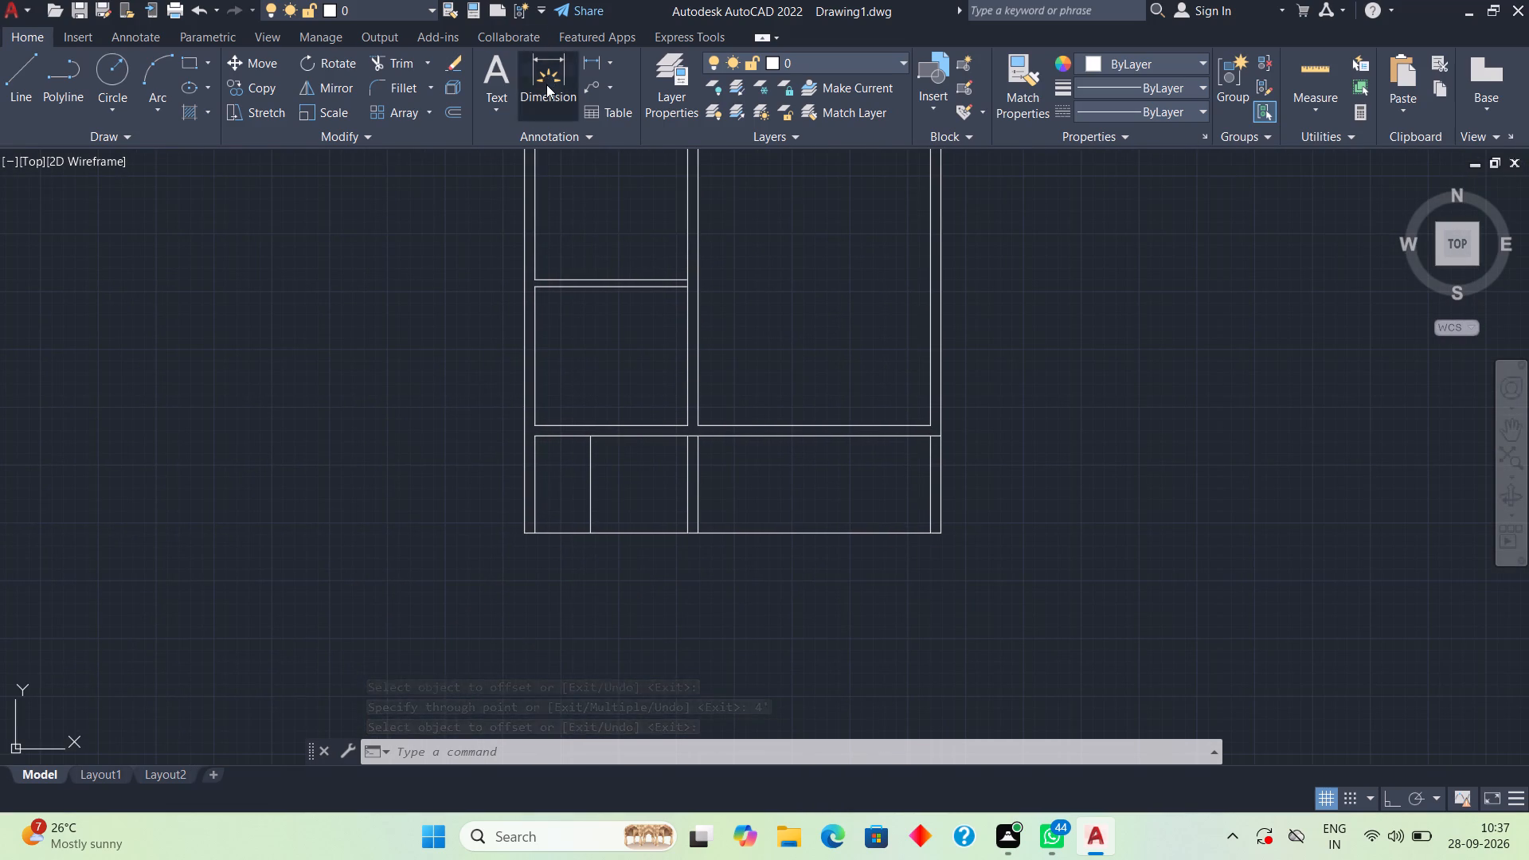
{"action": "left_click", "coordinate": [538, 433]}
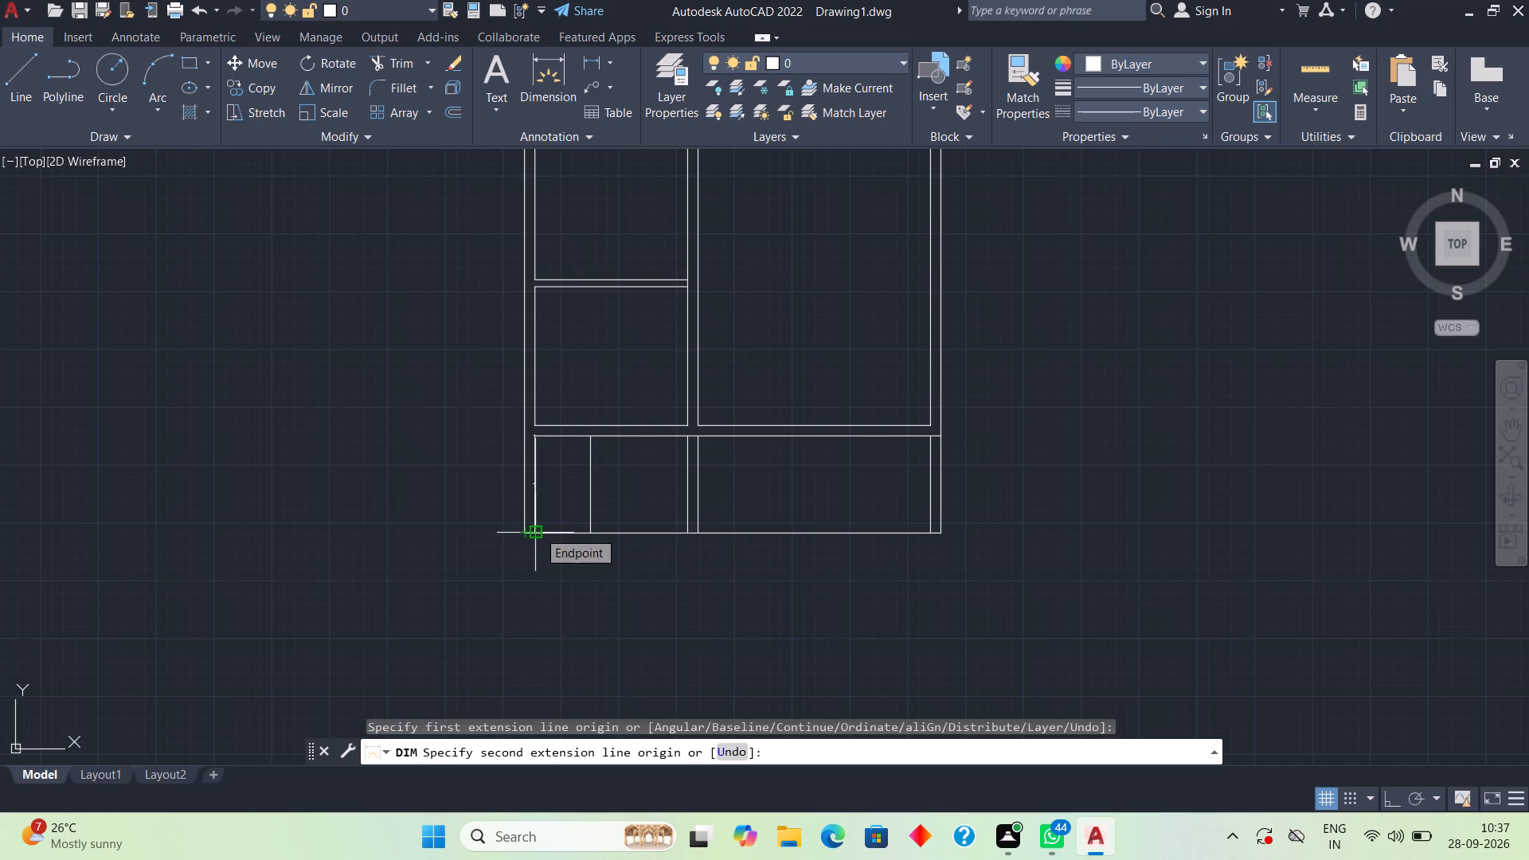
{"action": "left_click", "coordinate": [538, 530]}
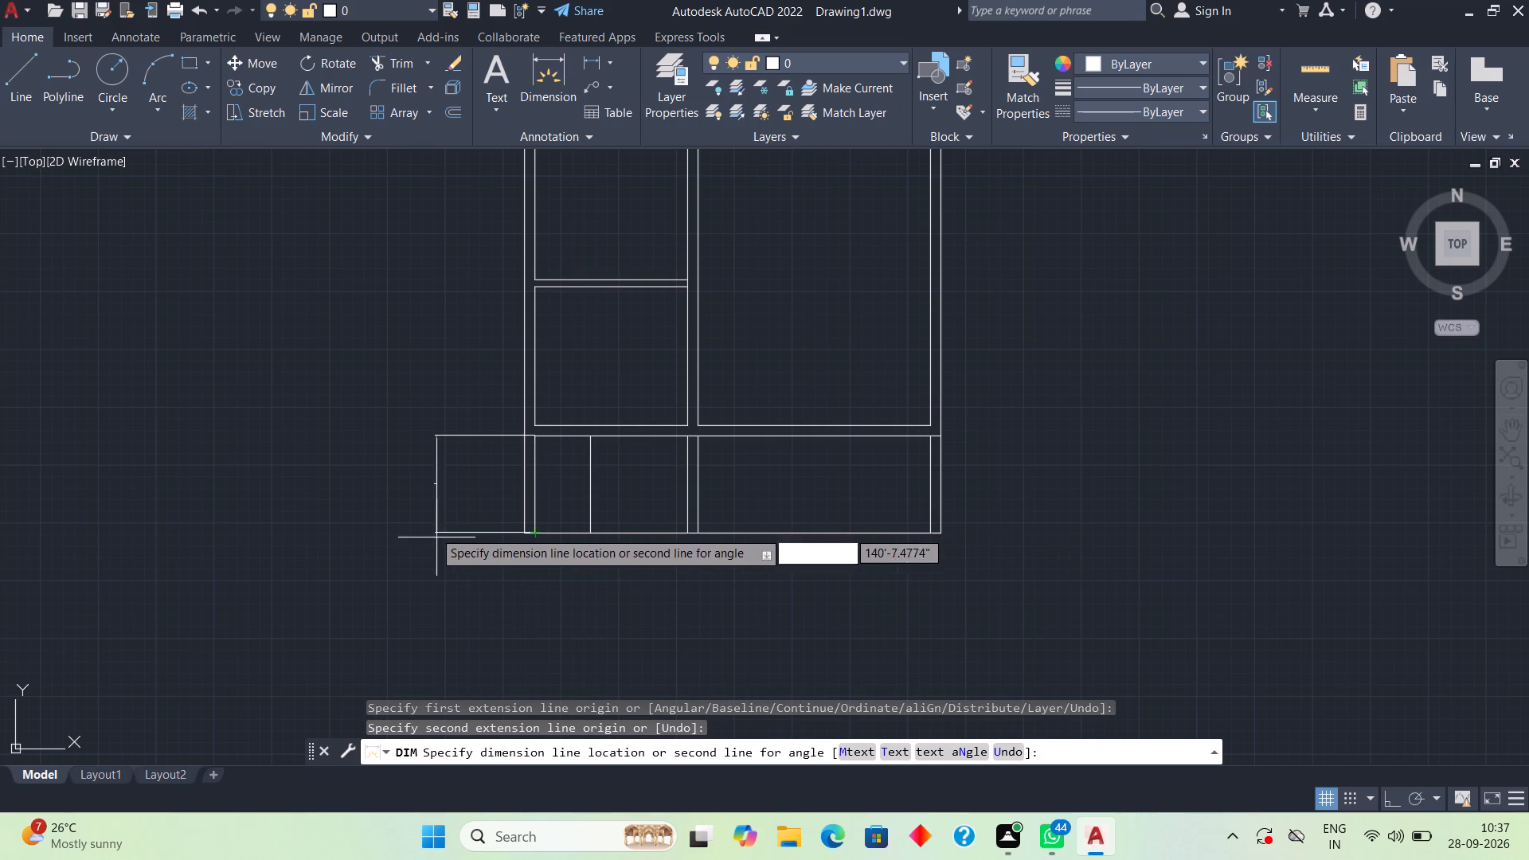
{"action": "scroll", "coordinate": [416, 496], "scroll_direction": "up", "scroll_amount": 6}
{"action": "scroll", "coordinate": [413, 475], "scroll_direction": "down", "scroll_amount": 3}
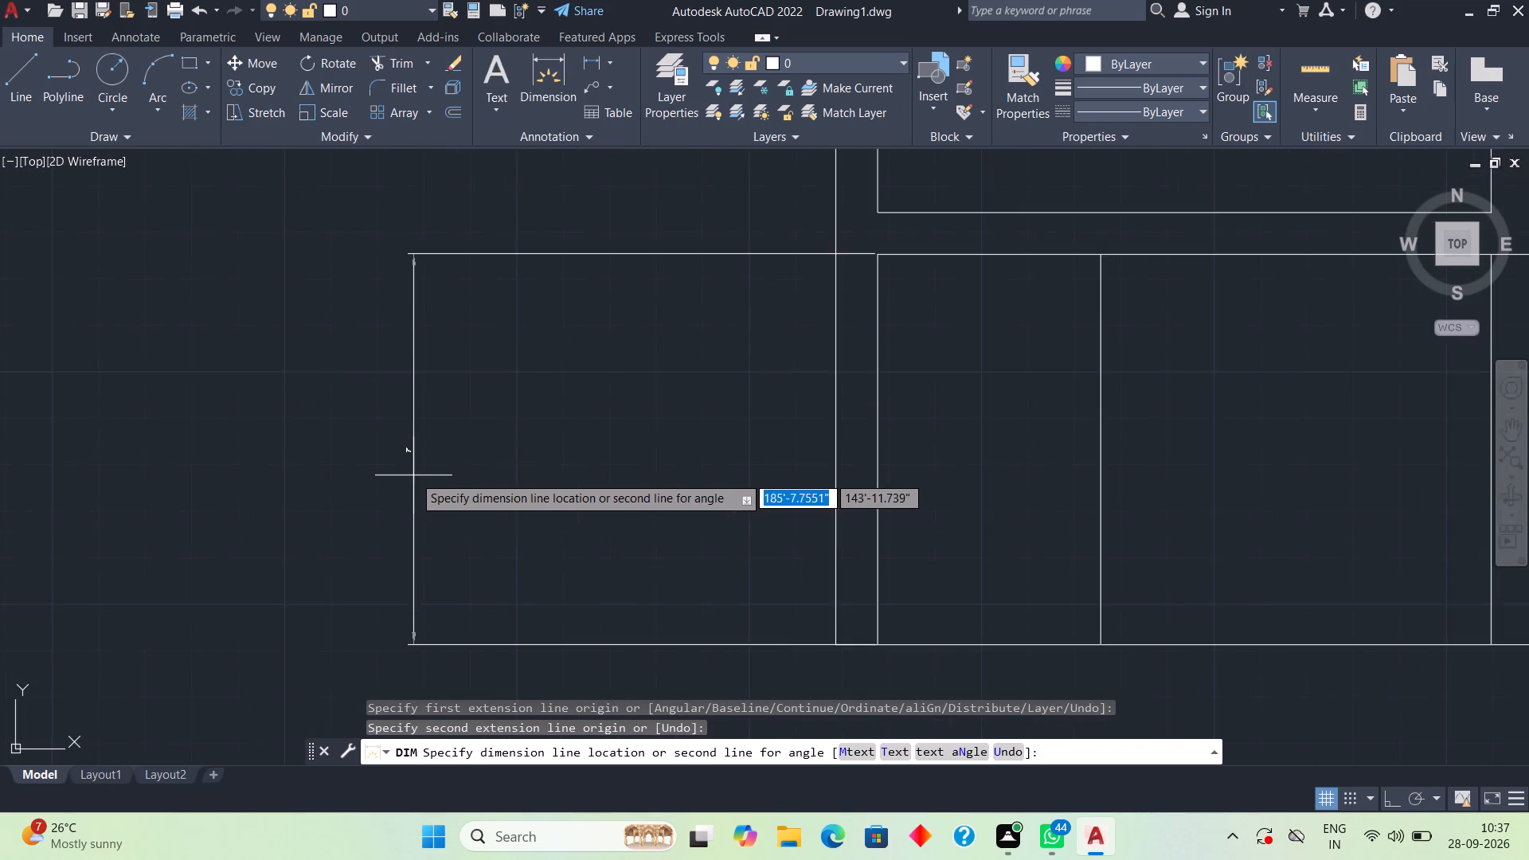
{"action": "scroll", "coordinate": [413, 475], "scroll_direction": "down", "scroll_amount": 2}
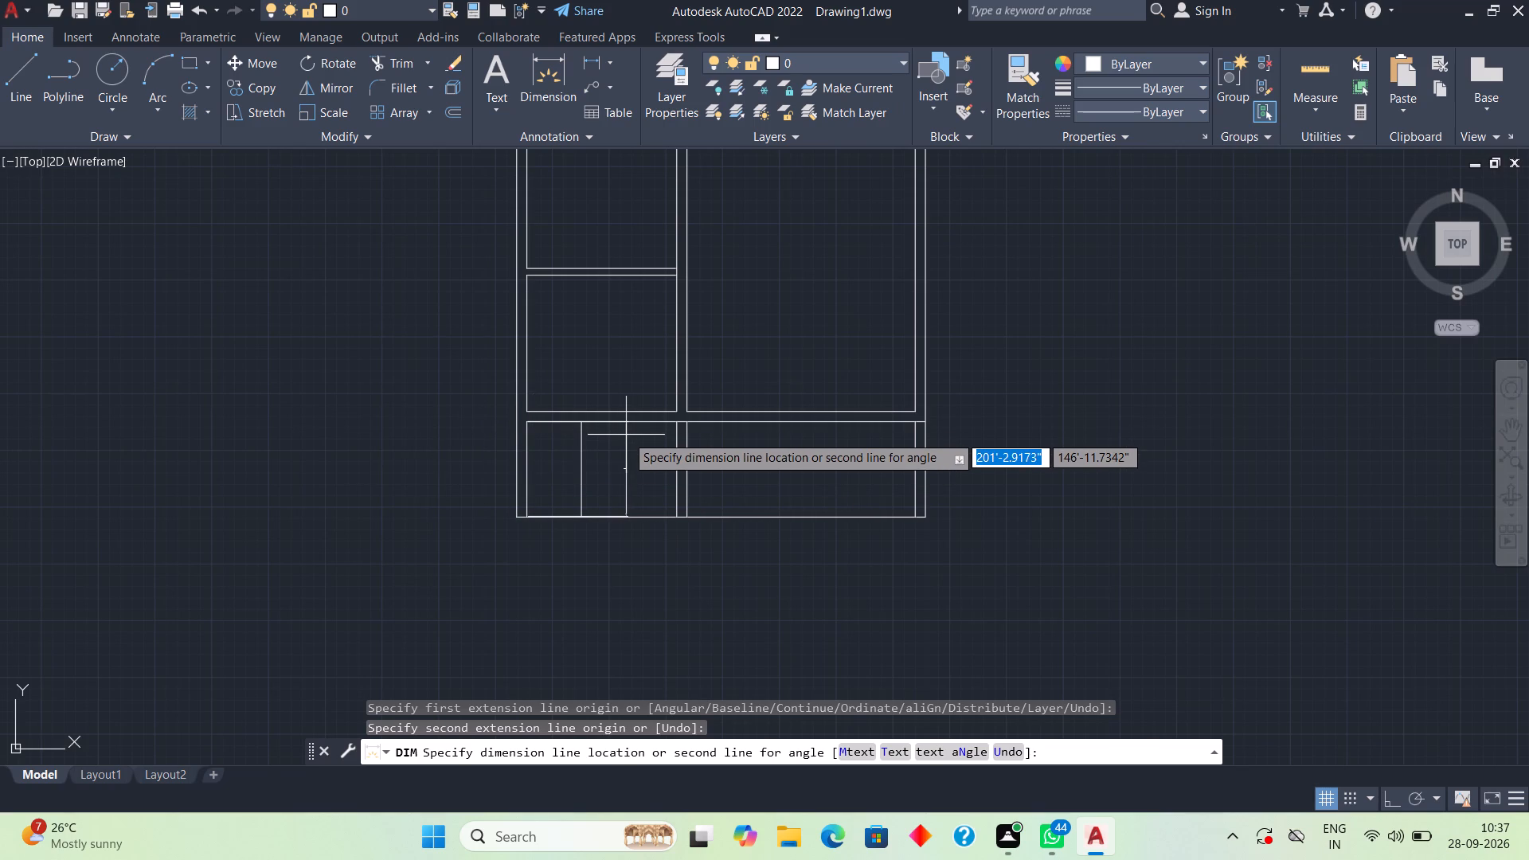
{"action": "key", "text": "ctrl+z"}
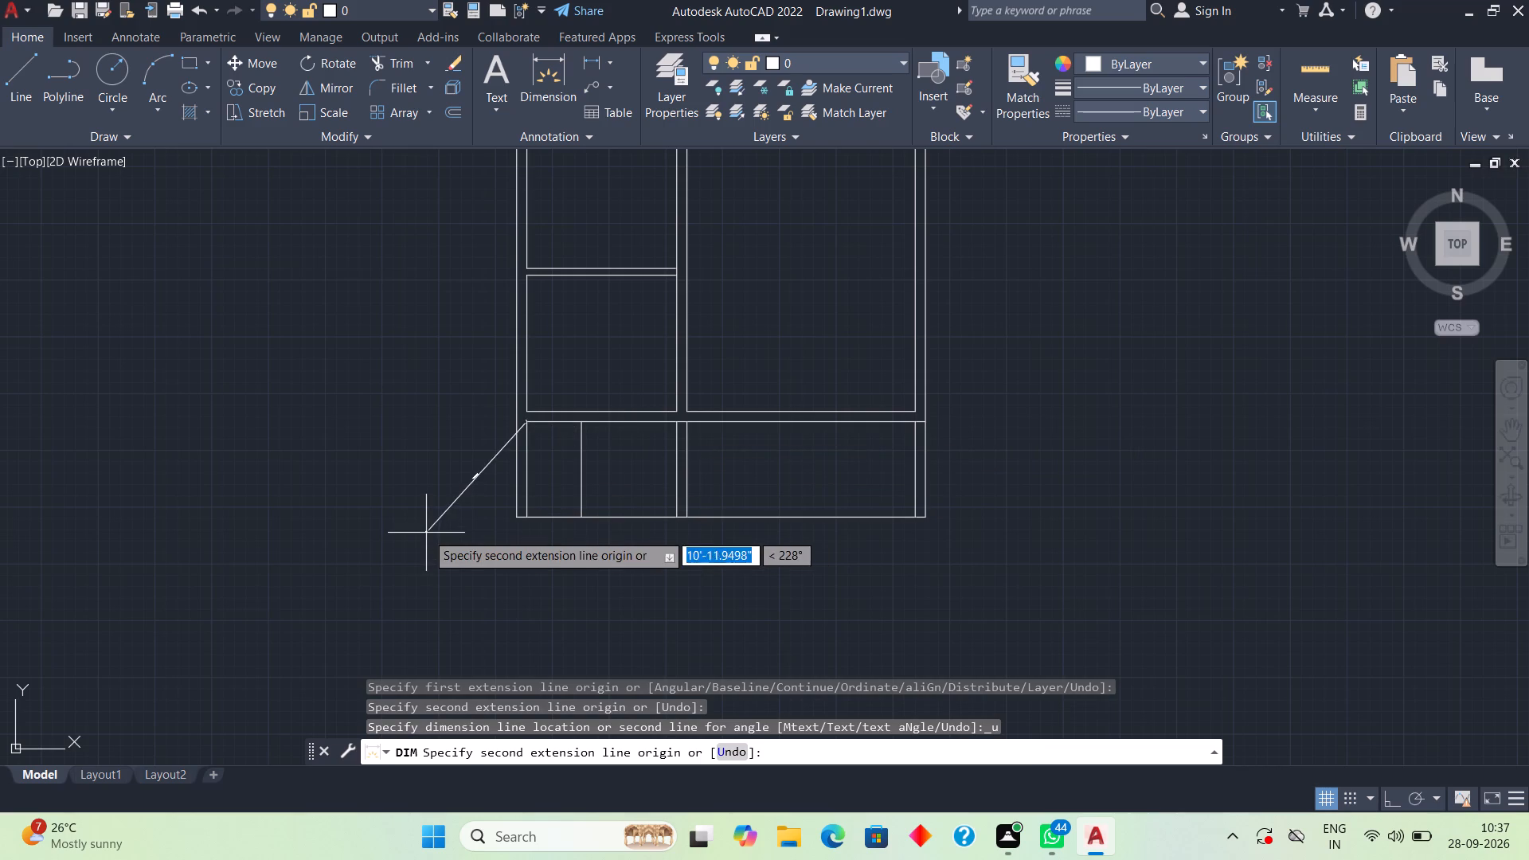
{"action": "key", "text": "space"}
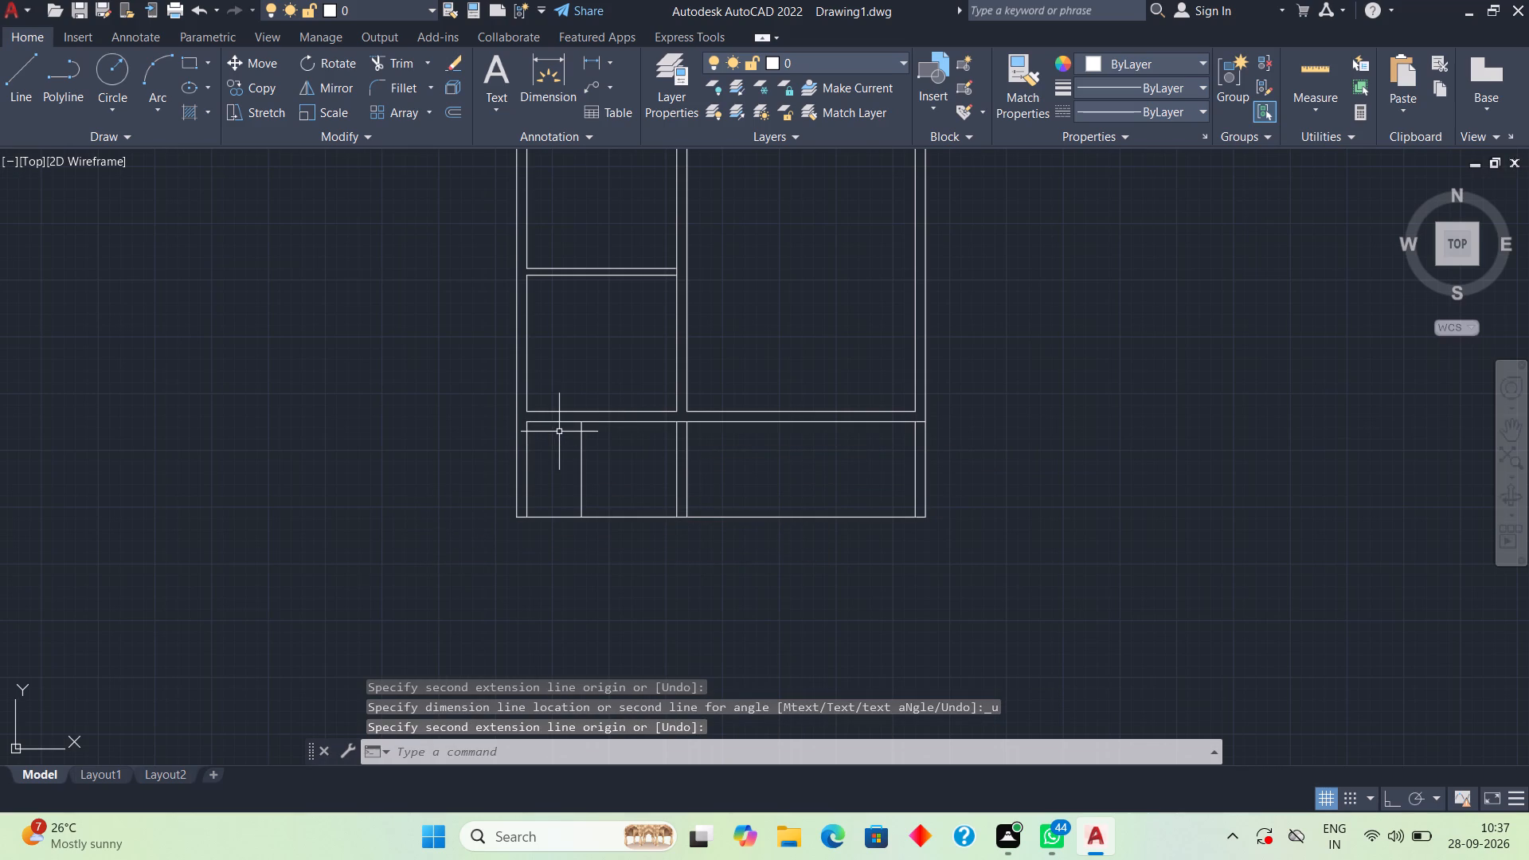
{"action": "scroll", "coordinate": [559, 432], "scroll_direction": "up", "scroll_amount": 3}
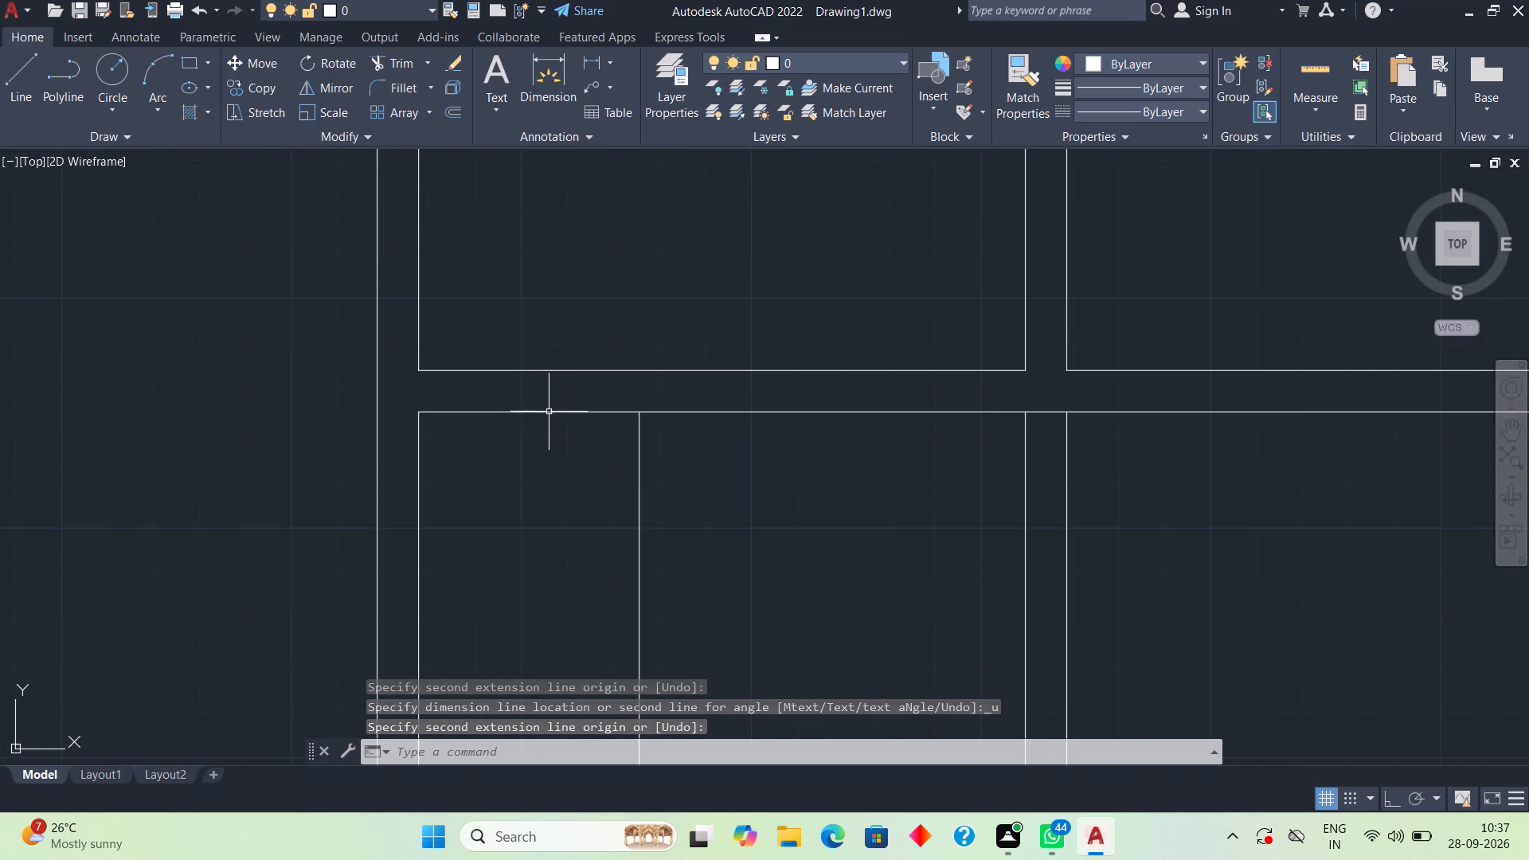
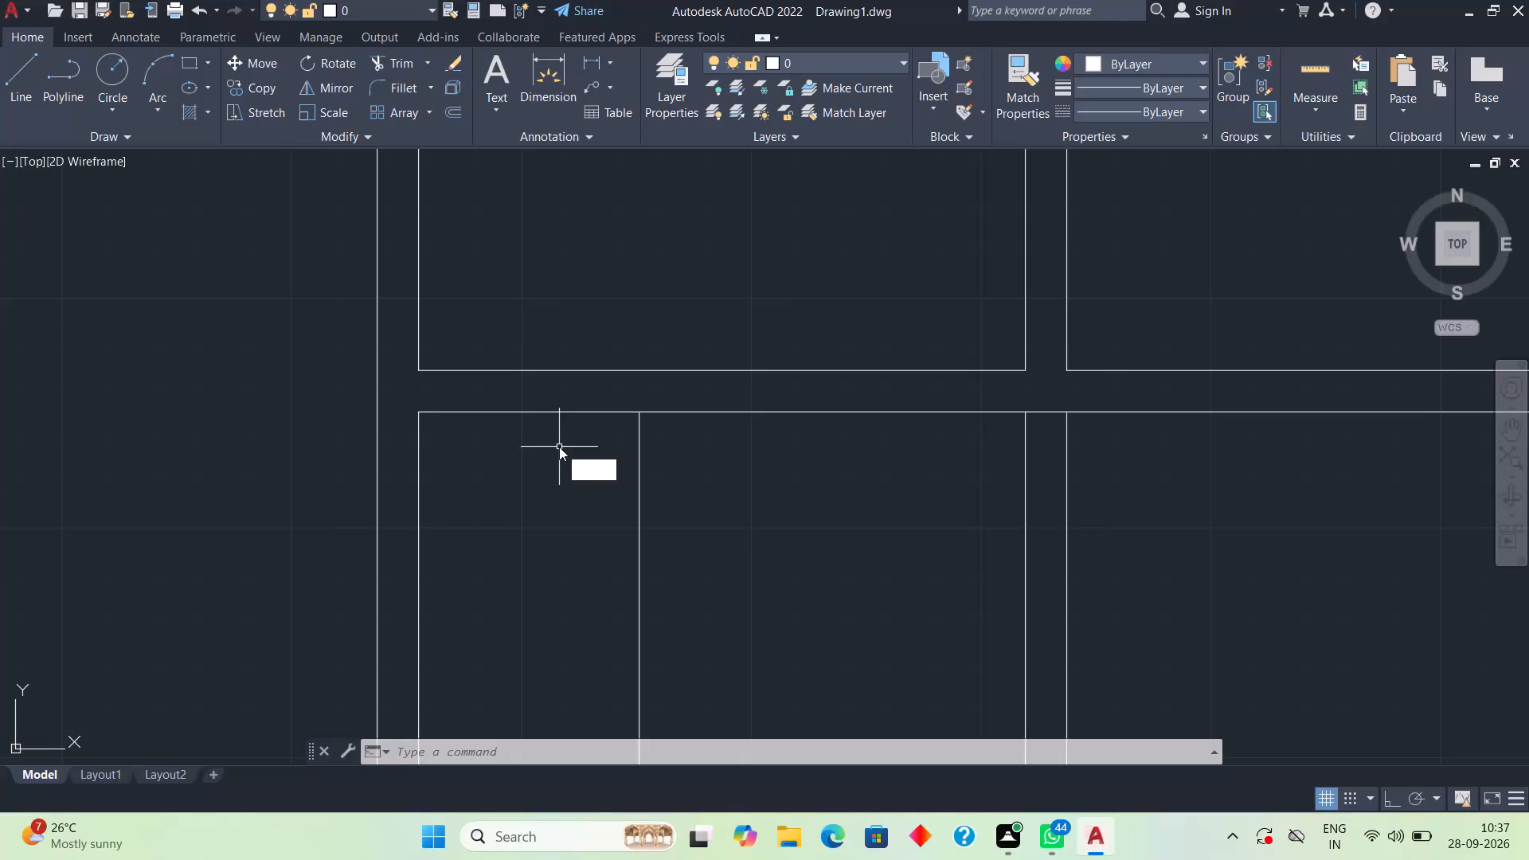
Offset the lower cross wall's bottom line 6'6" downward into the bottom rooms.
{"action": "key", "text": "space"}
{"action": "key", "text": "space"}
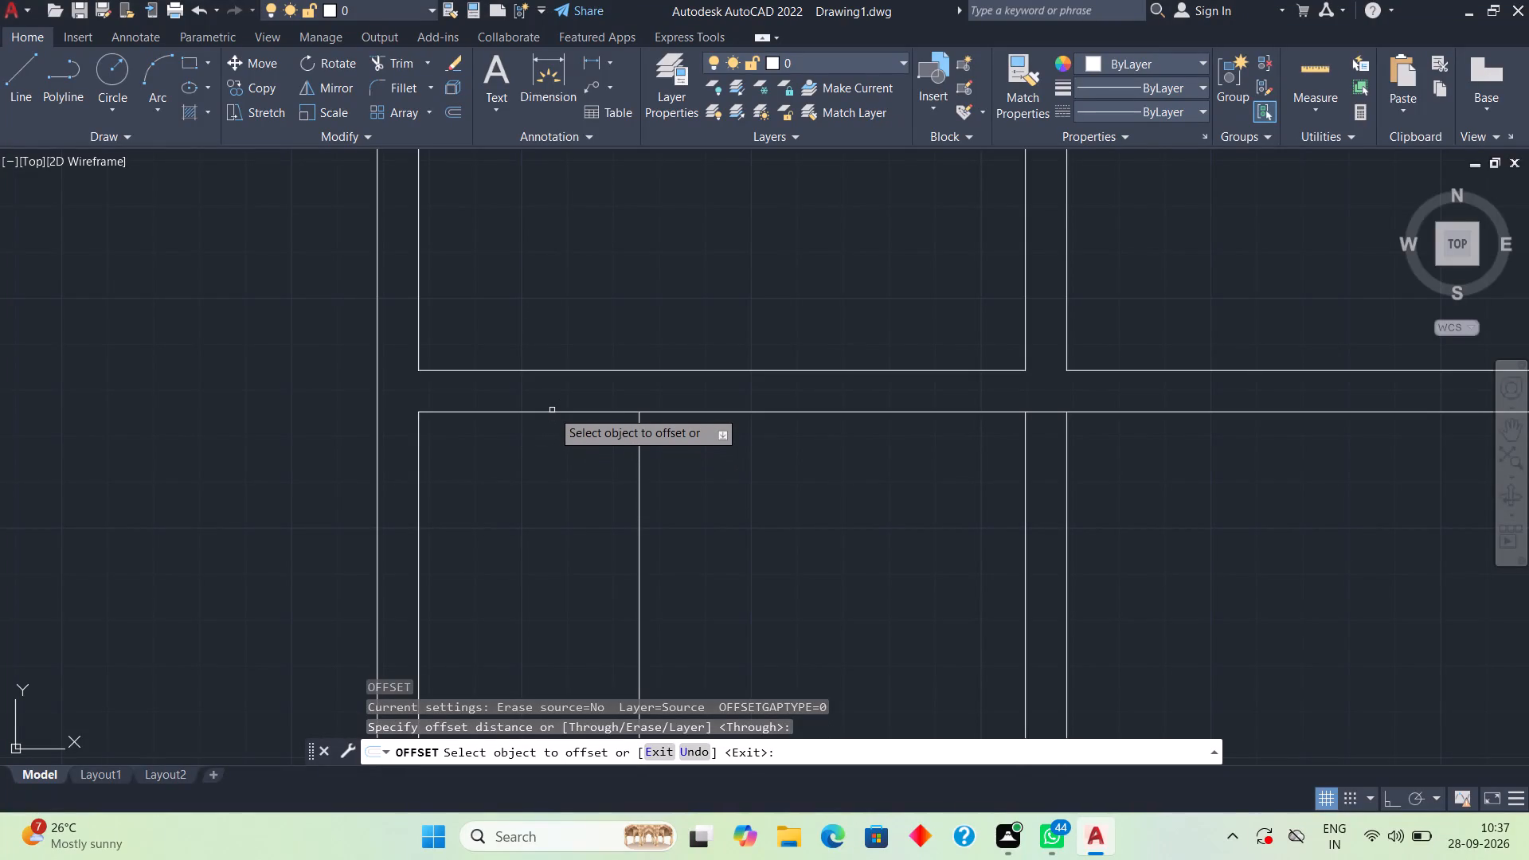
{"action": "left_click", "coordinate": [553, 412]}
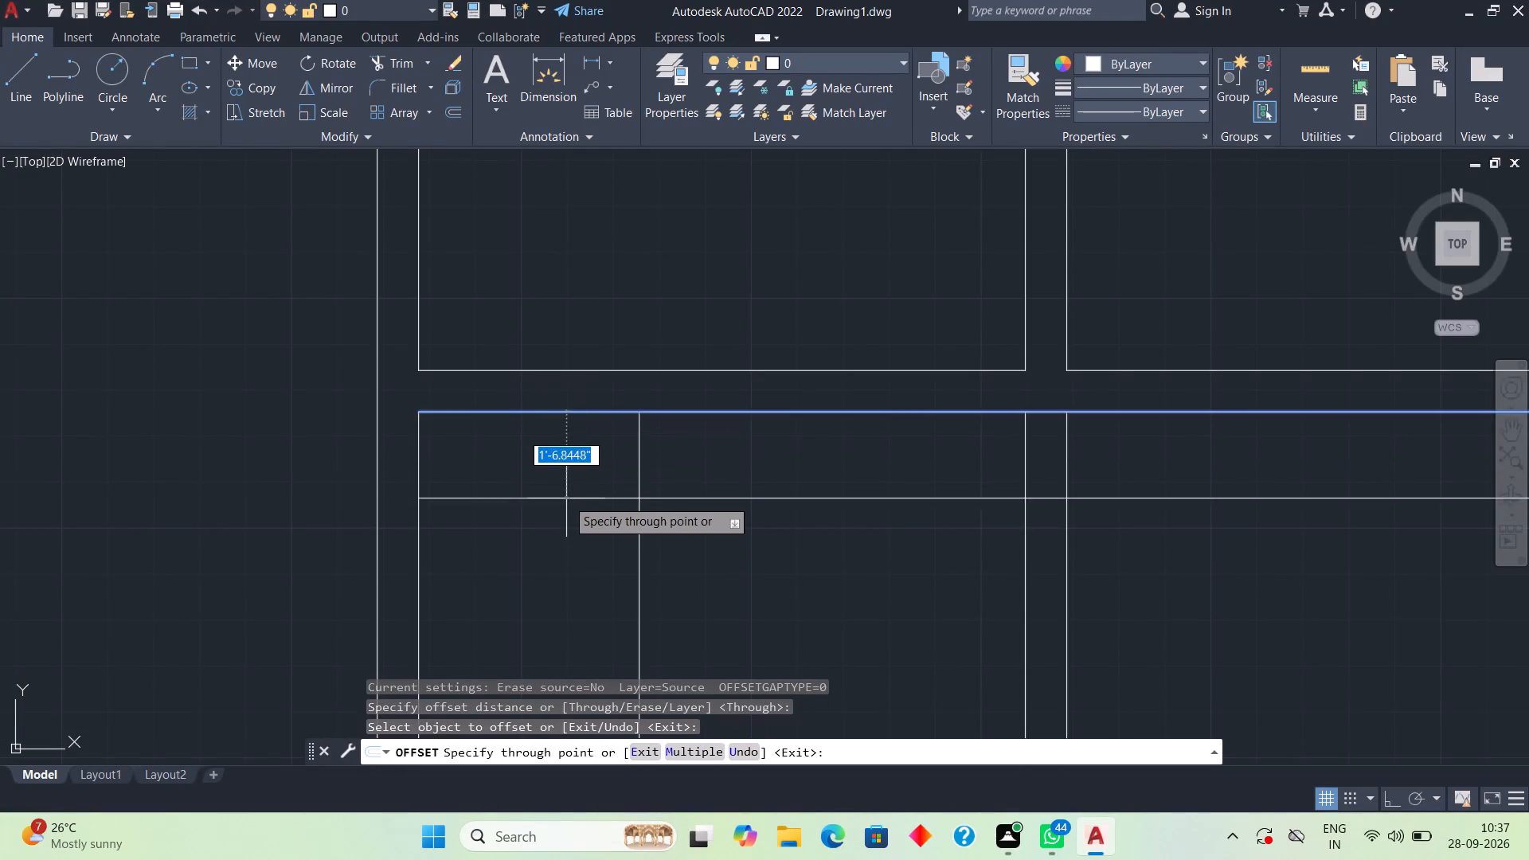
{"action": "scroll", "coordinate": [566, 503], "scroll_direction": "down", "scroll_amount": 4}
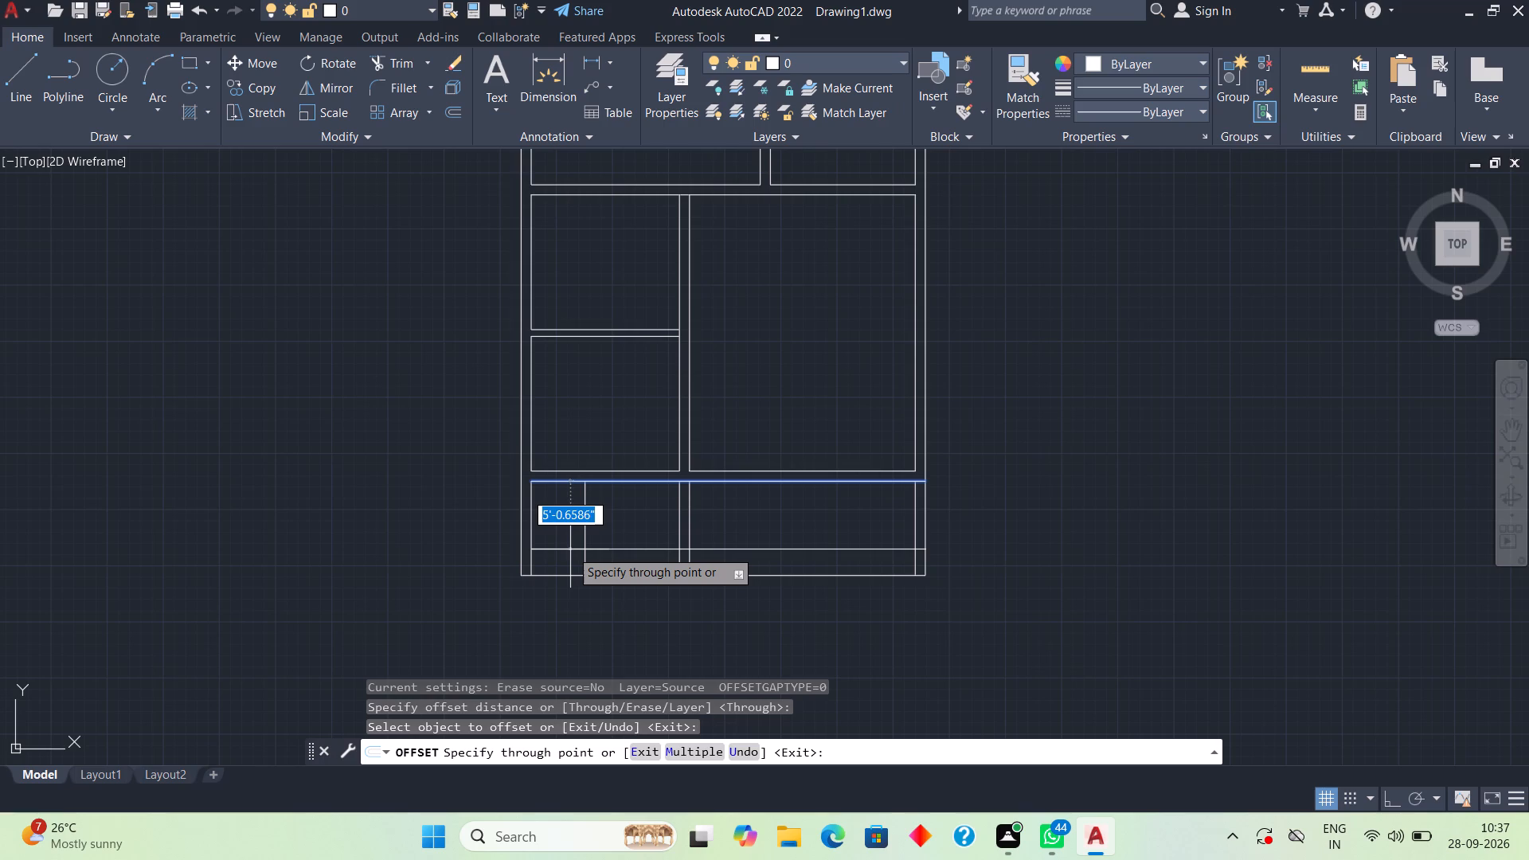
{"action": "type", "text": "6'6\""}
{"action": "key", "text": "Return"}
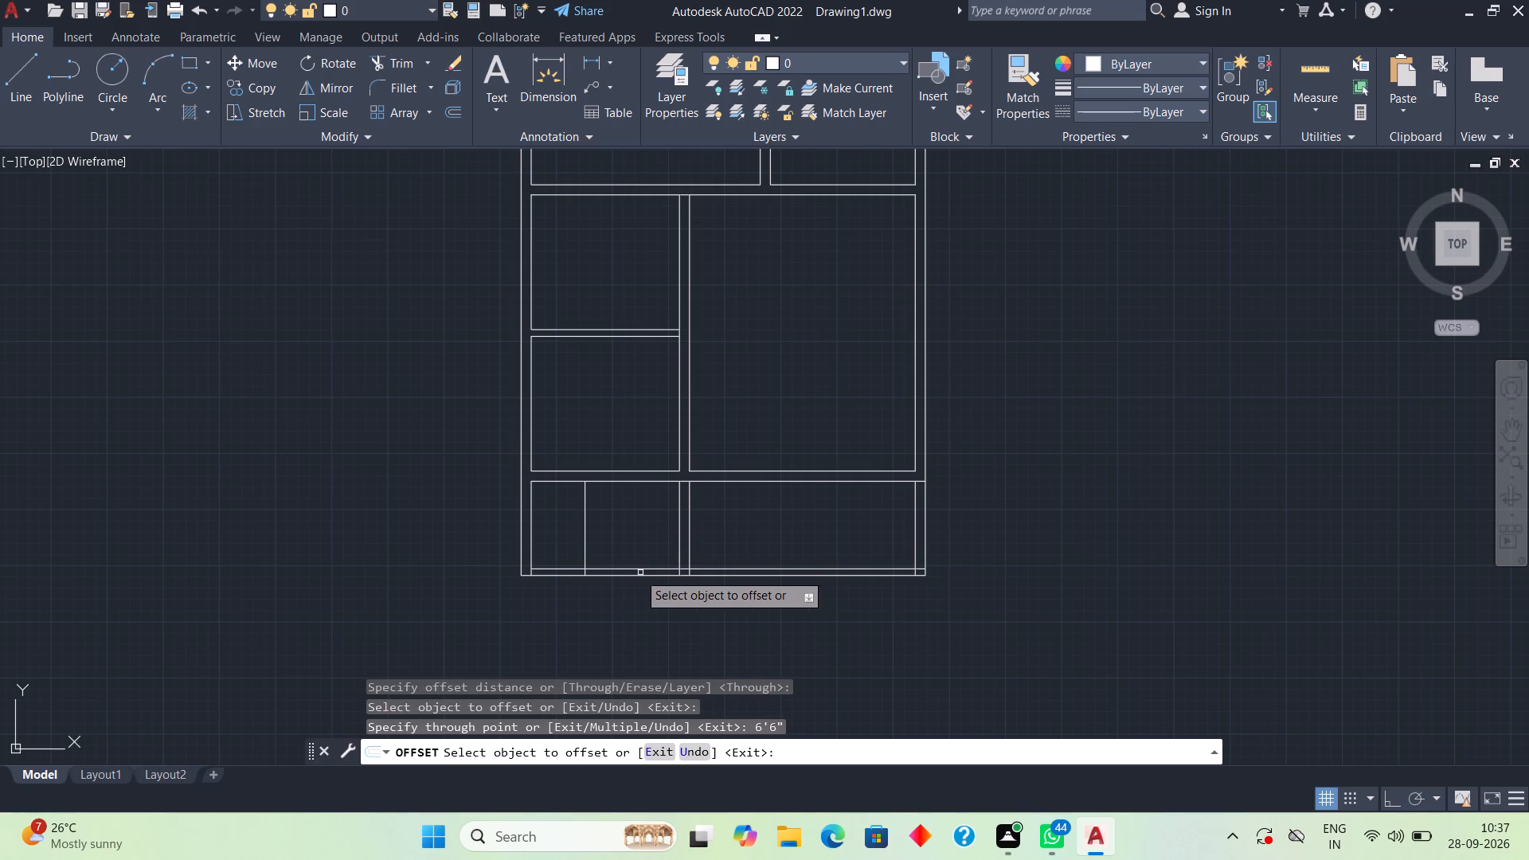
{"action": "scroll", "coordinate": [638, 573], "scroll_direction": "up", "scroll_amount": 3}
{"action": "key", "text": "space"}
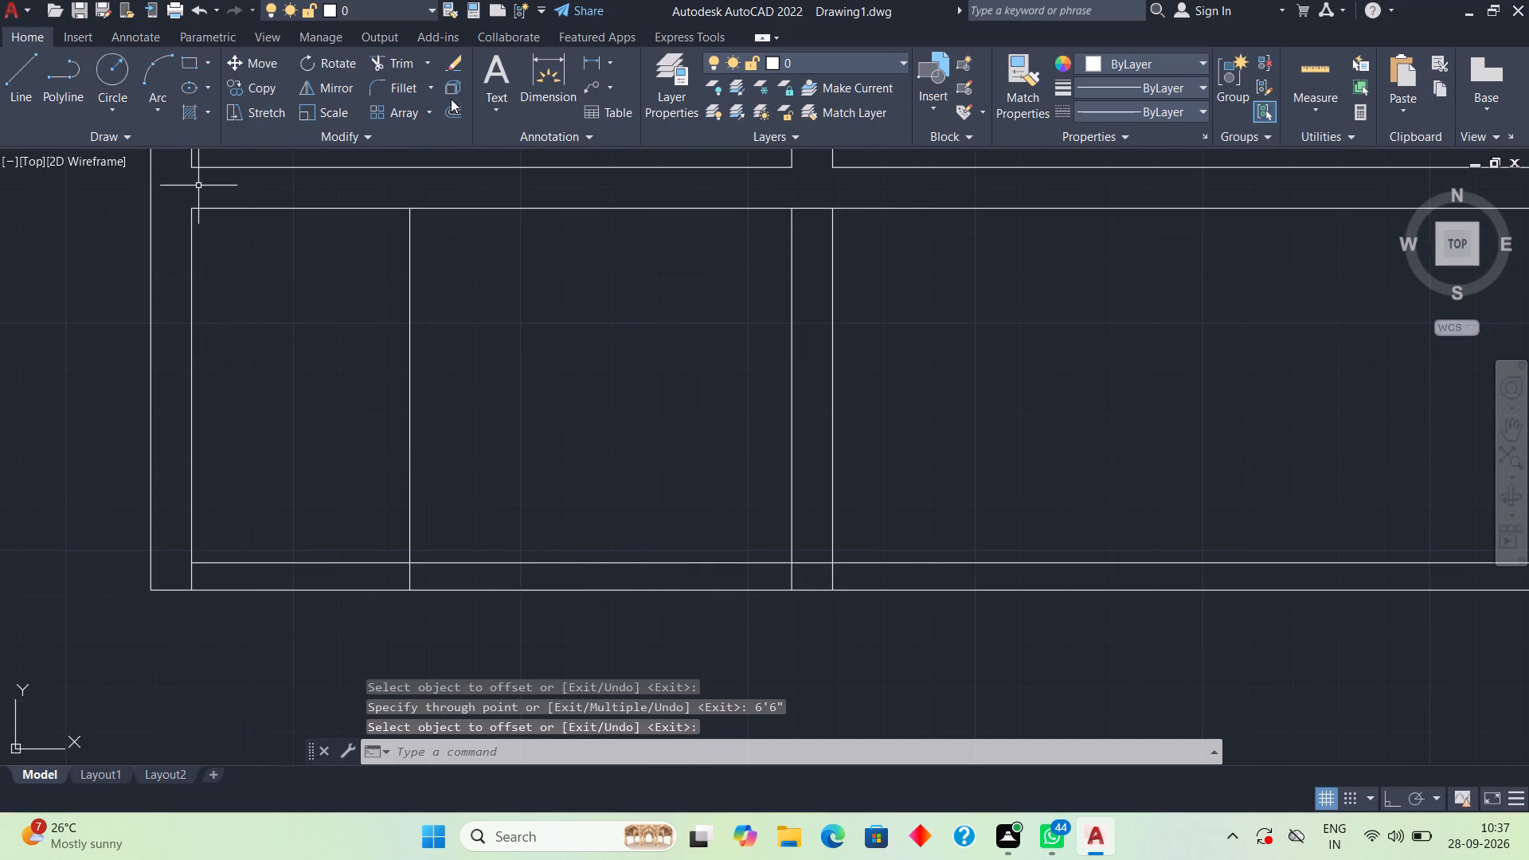
Measure the bottom-left room's height along its left inner wall, from the cross wall to the new offset line.
{"action": "left_click", "coordinate": [549, 82]}
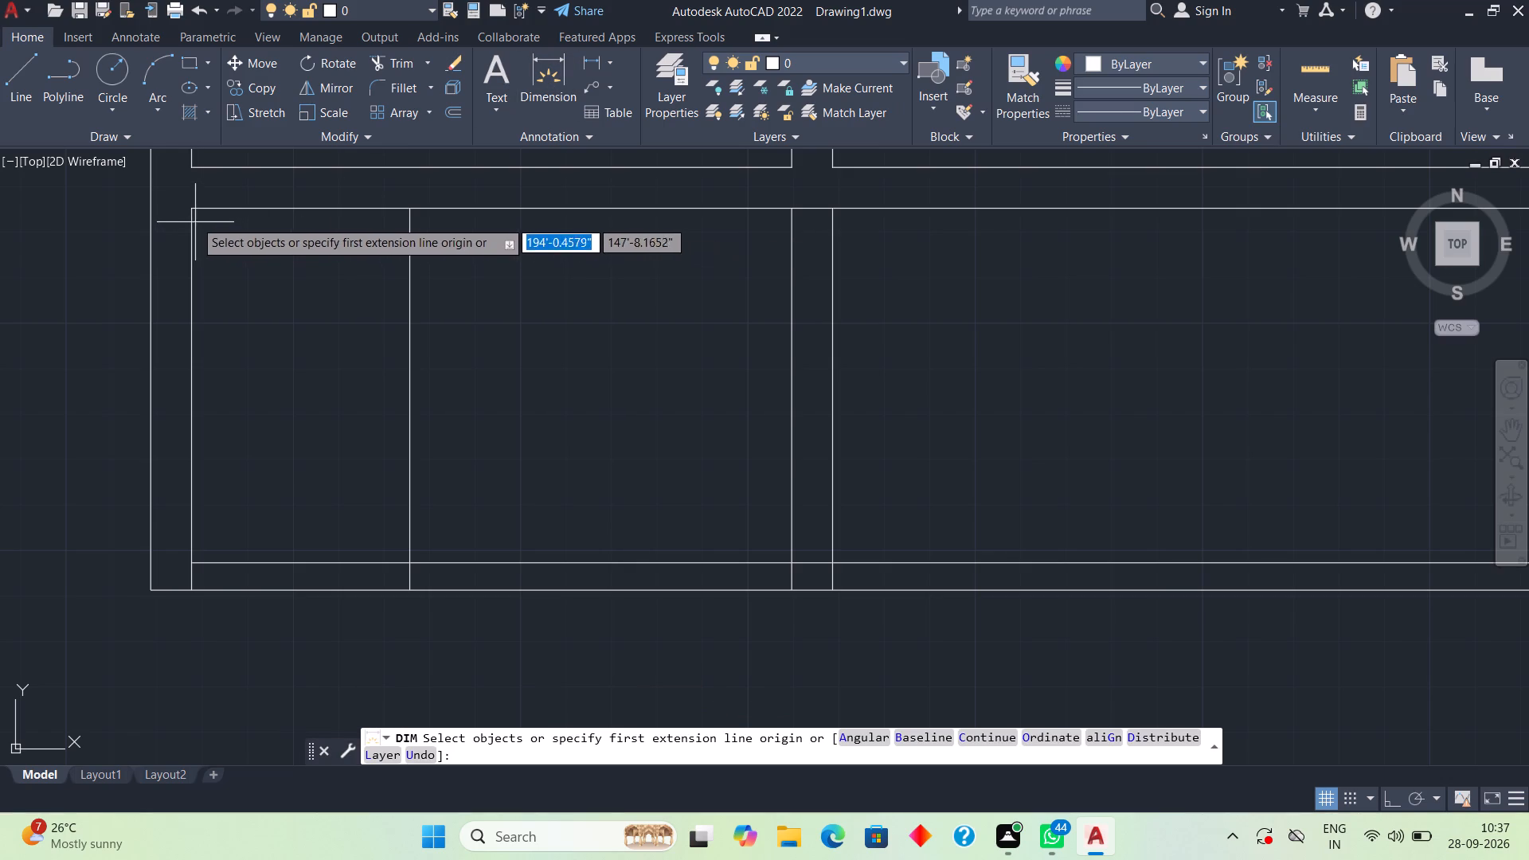
{"action": "left_click", "coordinate": [191, 206]}
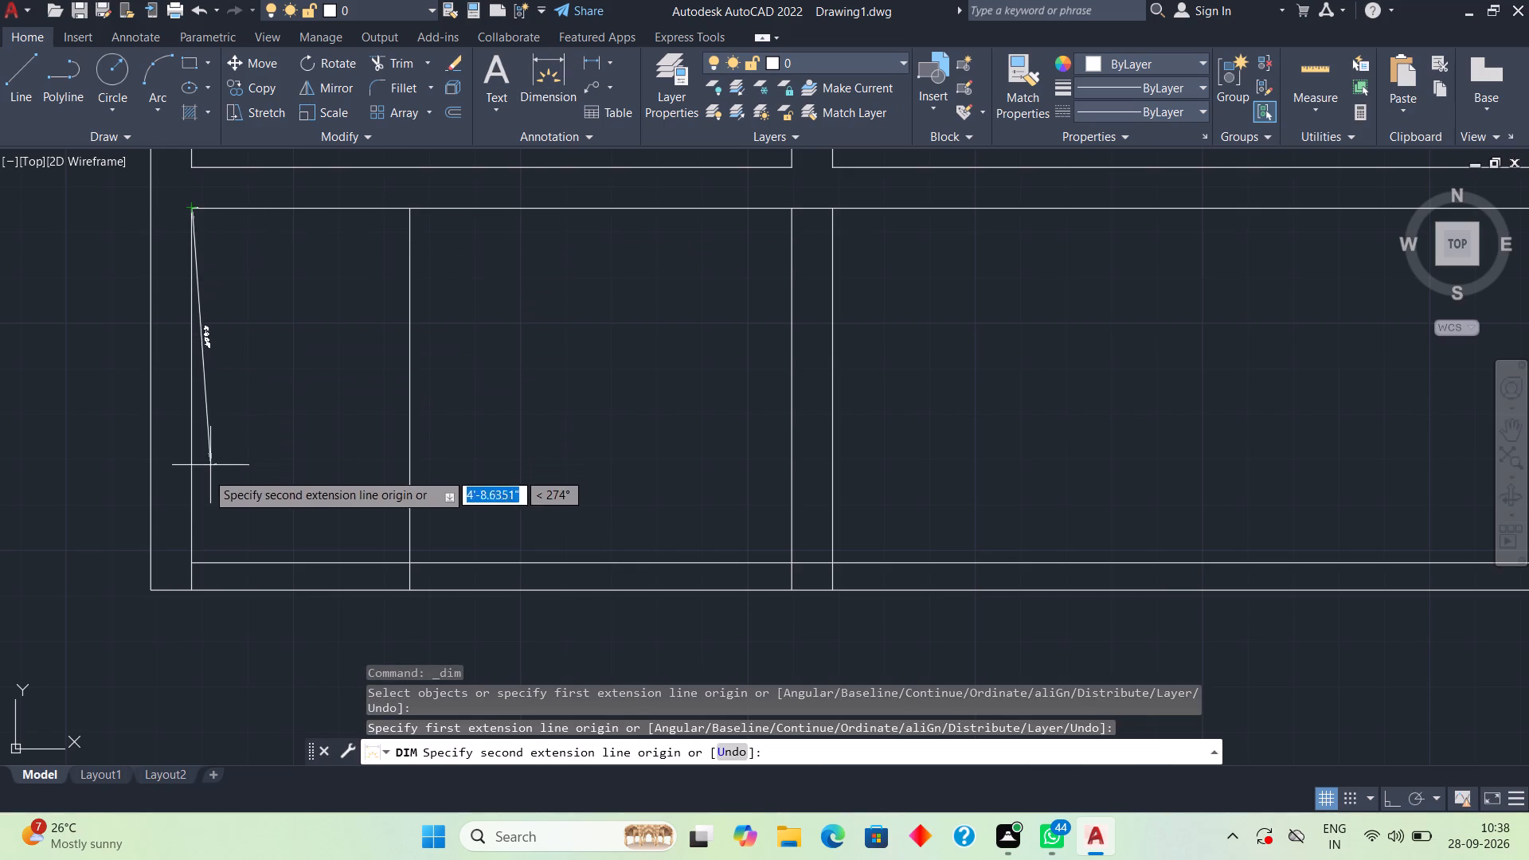
{"action": "left_click", "coordinate": [190, 565]}
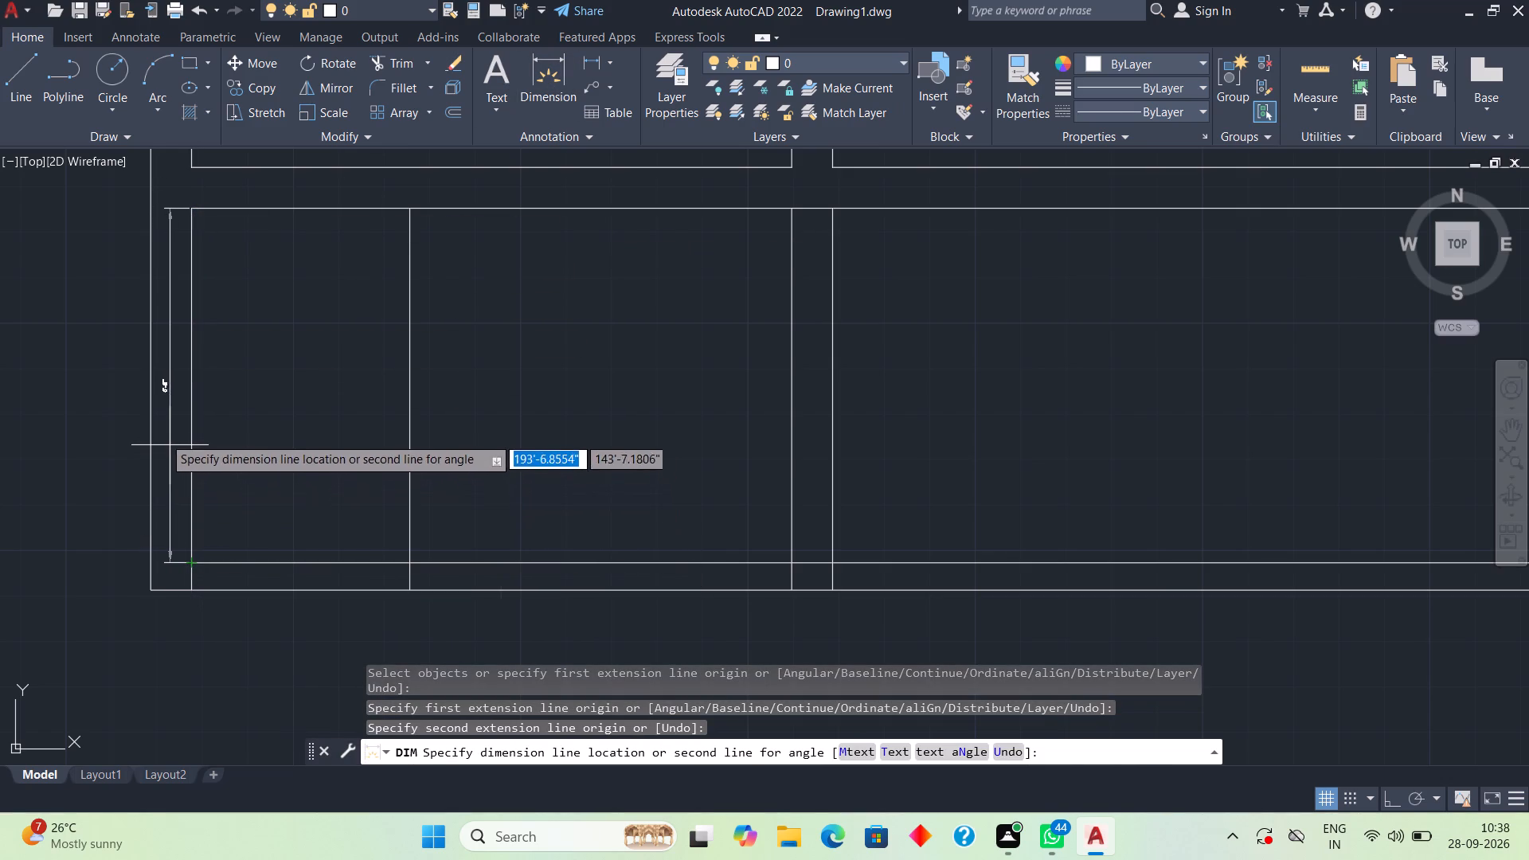
{"action": "scroll", "coordinate": [163, 401], "scroll_direction": "up", "scroll_amount": 4}
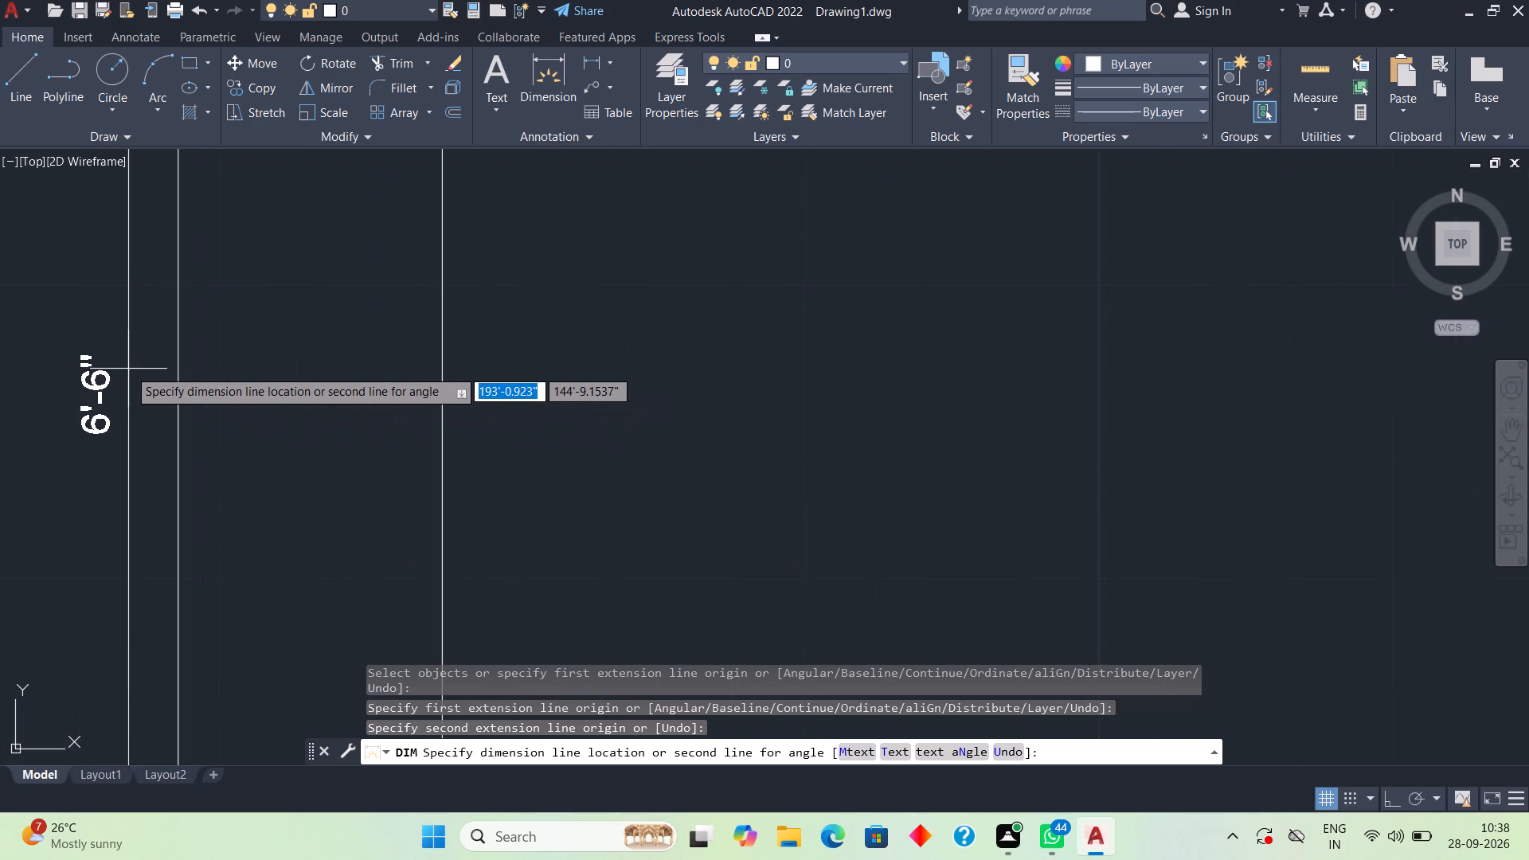
{"action": "key", "text": "ctrl+z"}
{"action": "scroll", "coordinate": [183, 390], "scroll_direction": "down", "scroll_amount": 5}
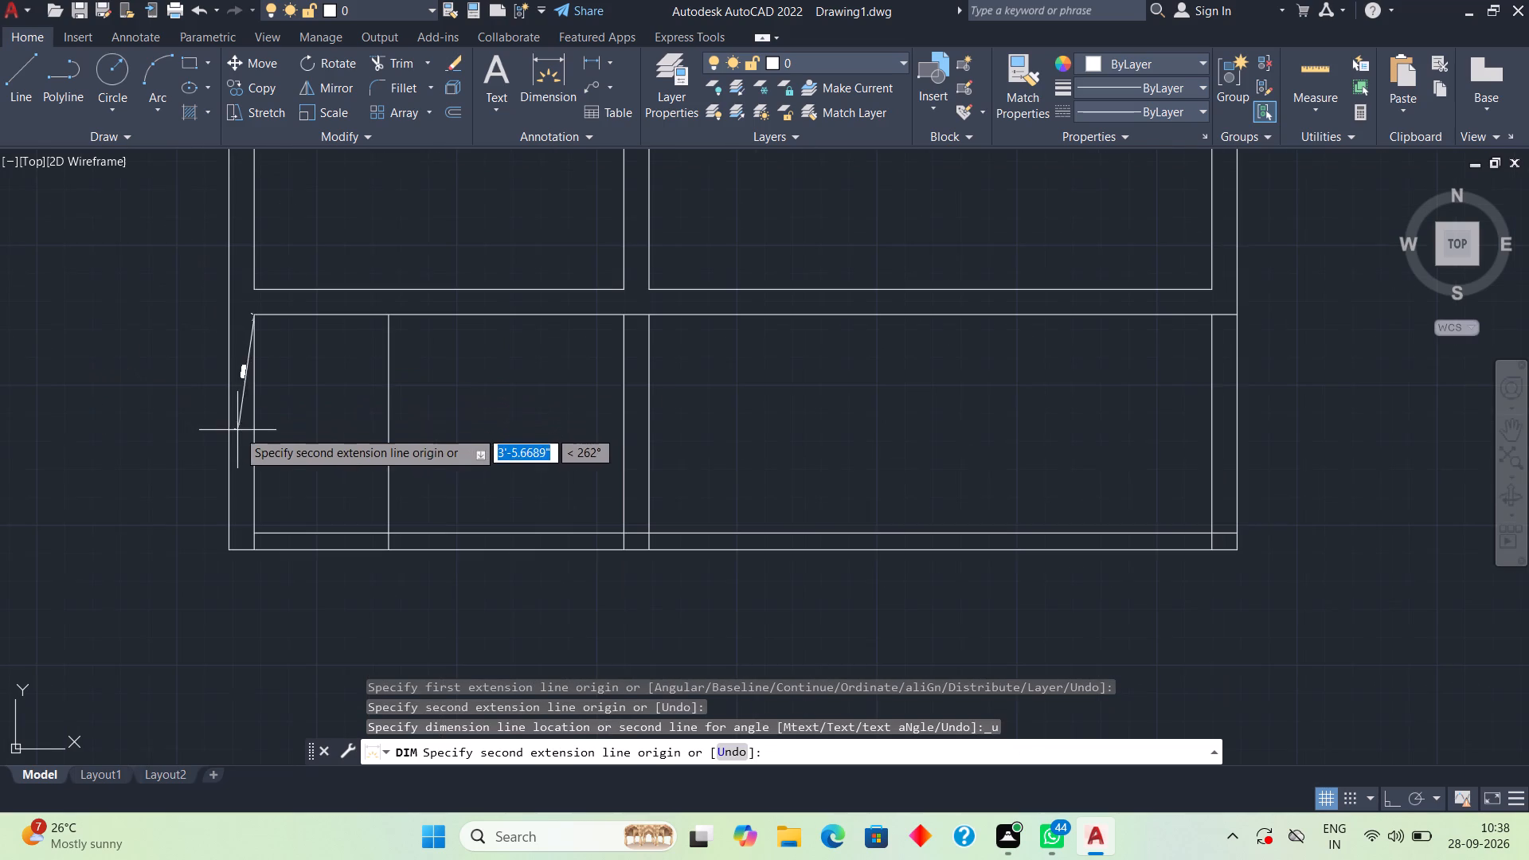
{"action": "key", "text": "space"}
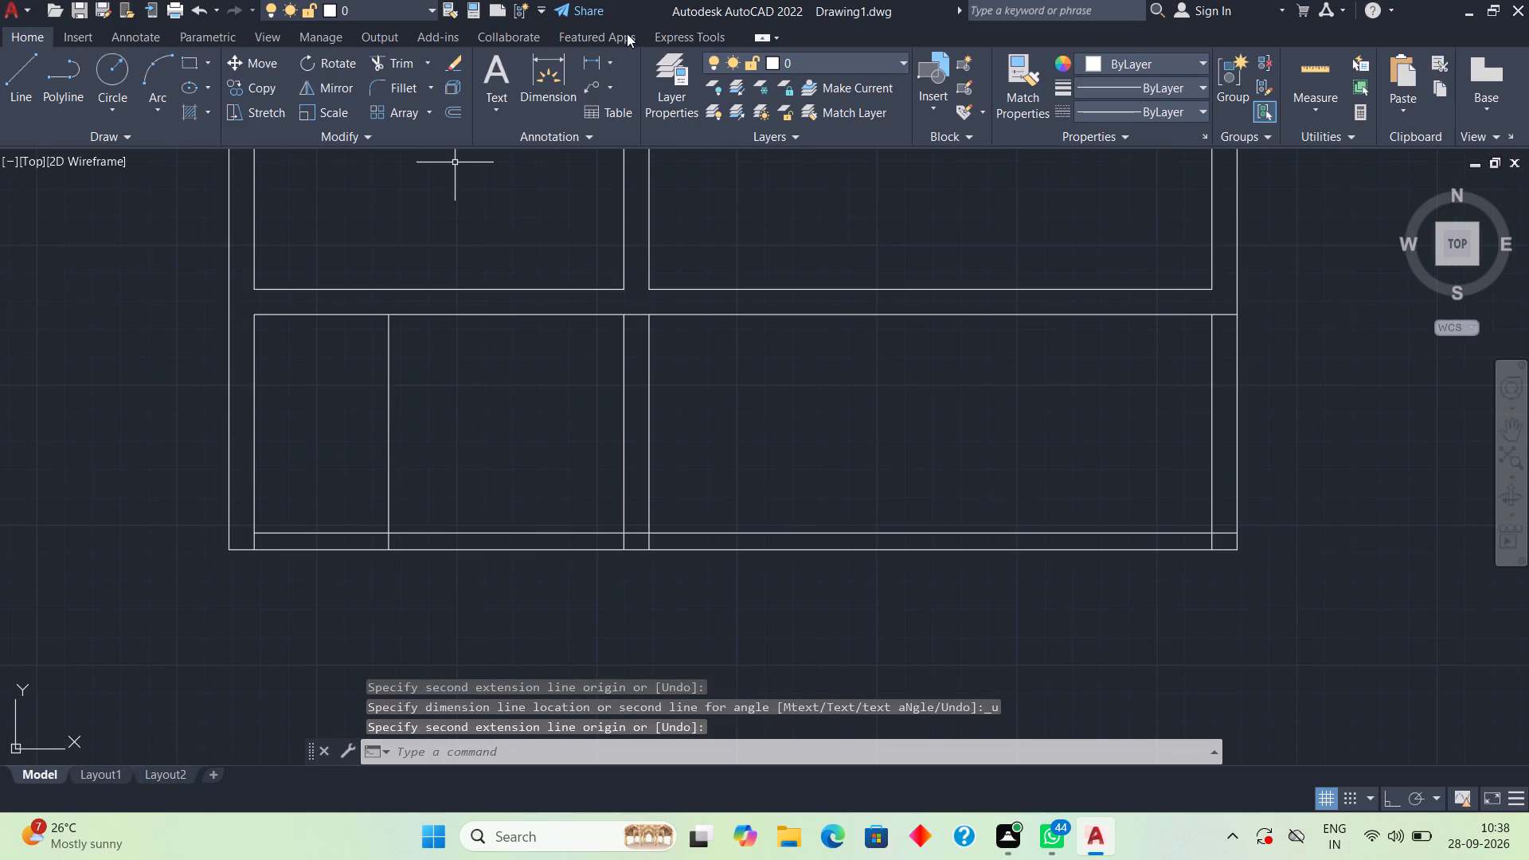
Measure the gap between the new offset line and the bottom outline at the left inner wall.
{"action": "left_click", "coordinate": [543, 86]}
{"action": "scroll", "coordinate": [218, 580], "scroll_direction": "up", "scroll_amount": 2}
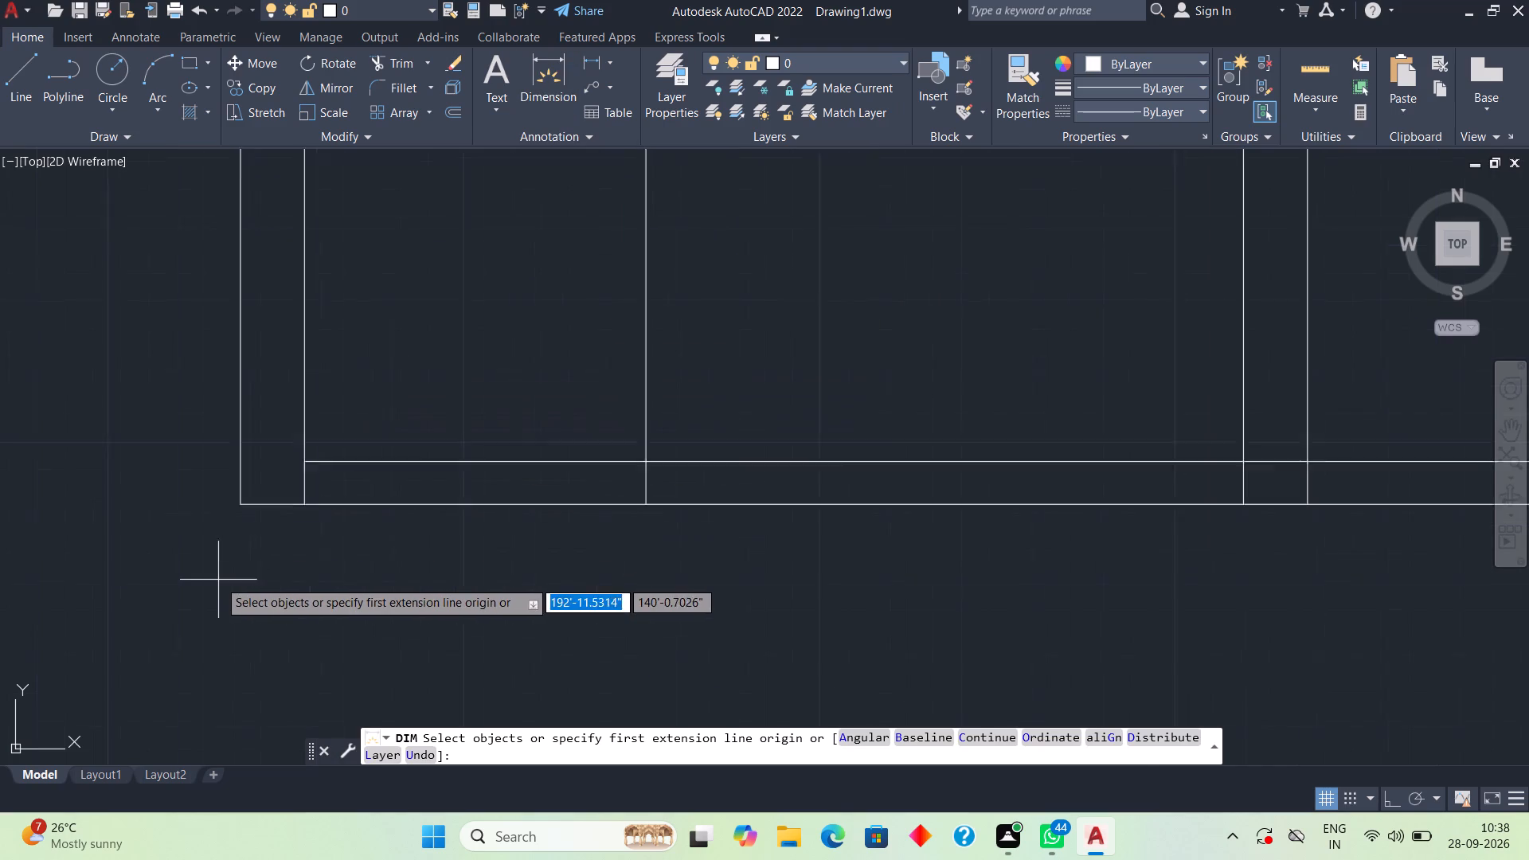
{"action": "scroll", "coordinate": [218, 580], "scroll_direction": "up", "scroll_amount": 2}
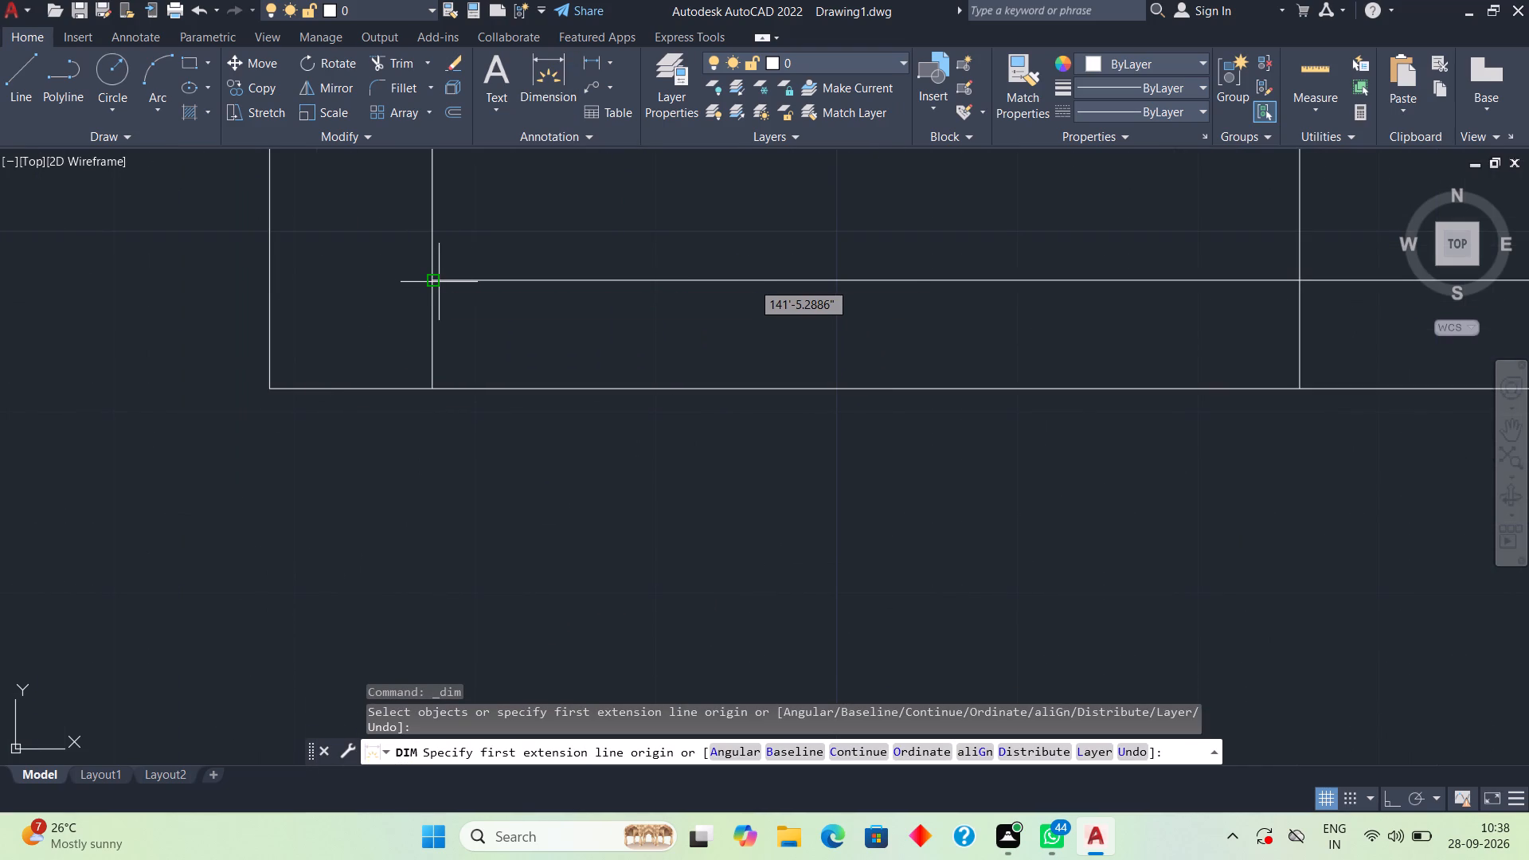
{"action": "left_click", "coordinate": [429, 280]}
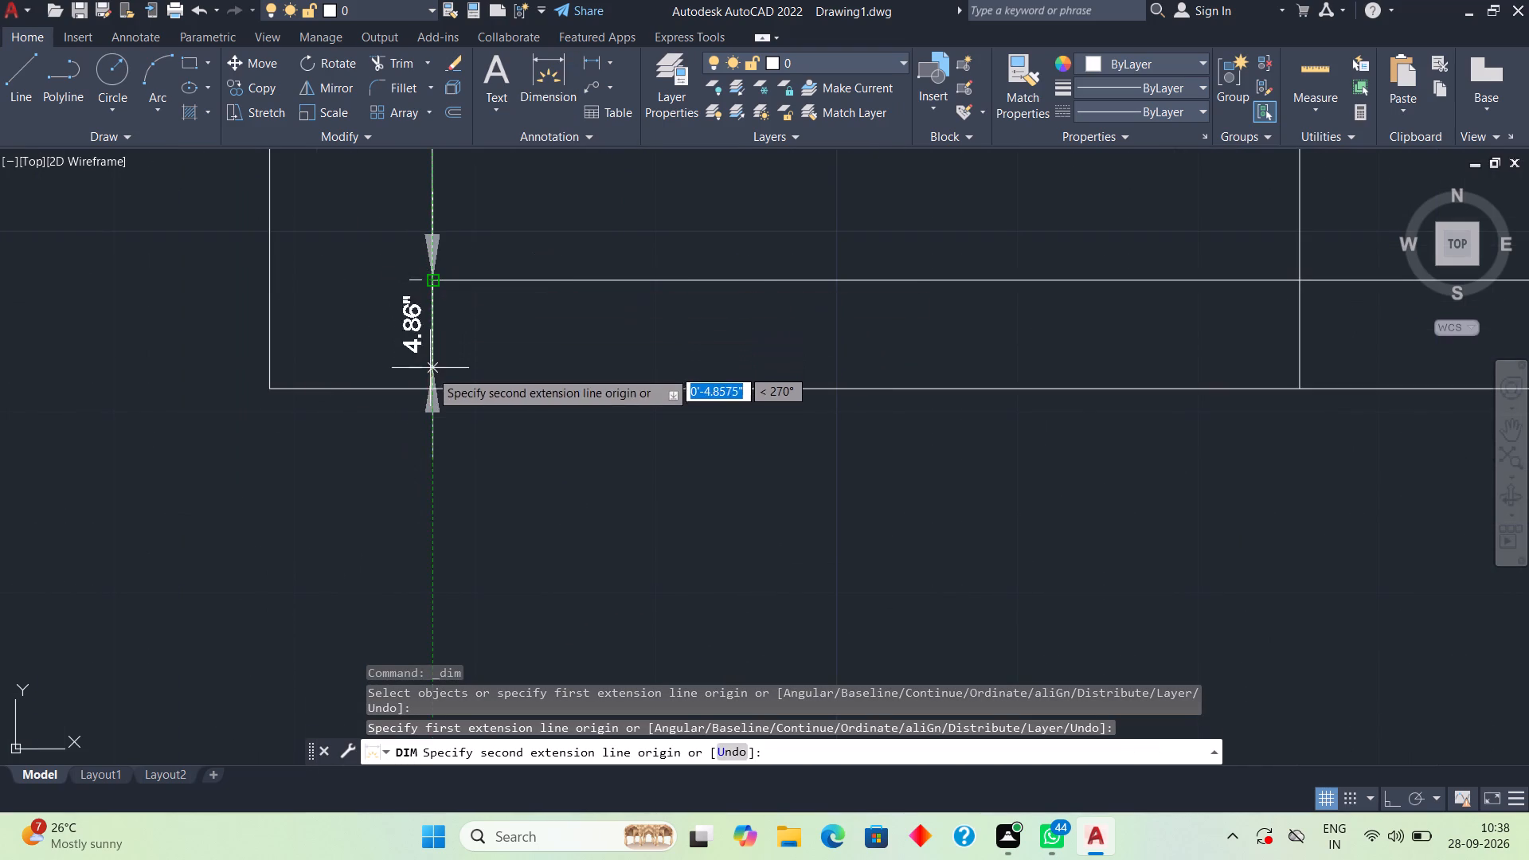
{"action": "key", "text": "space"}
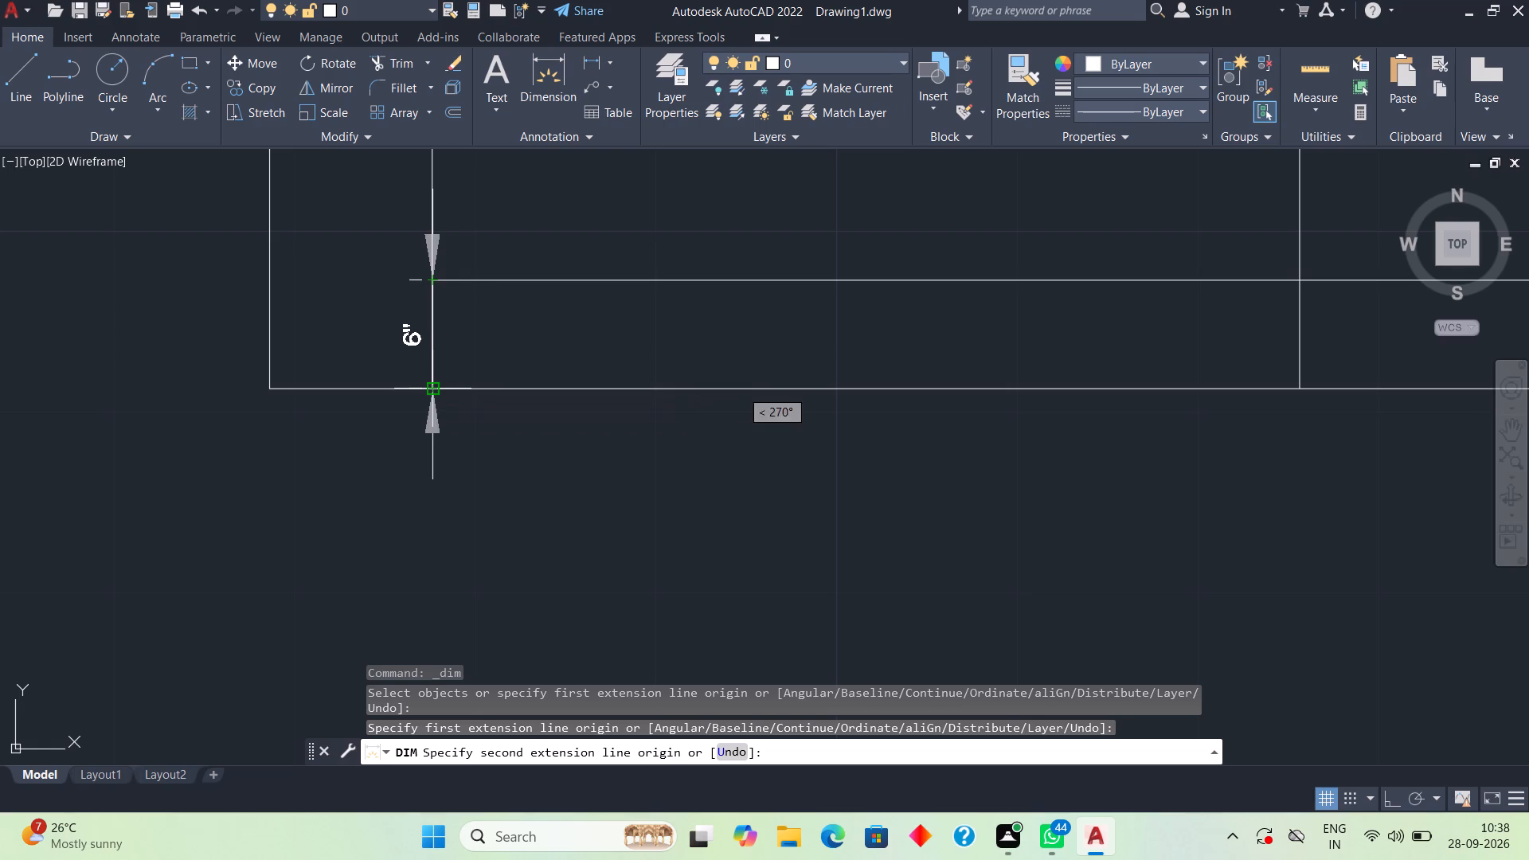
{"action": "scroll", "coordinate": [514, 441], "scroll_direction": "down", "scroll_amount": 5}
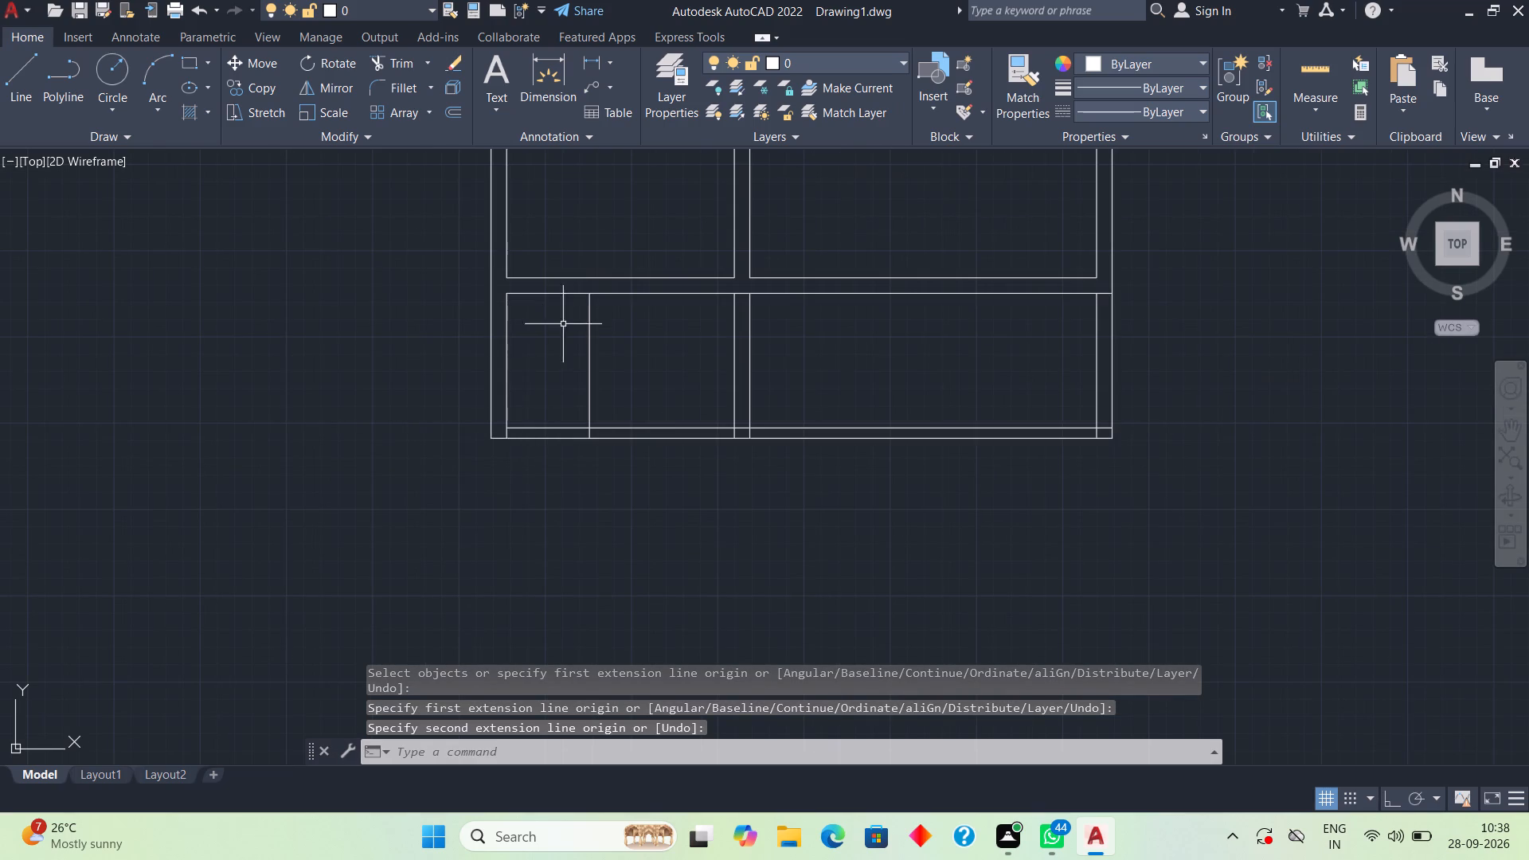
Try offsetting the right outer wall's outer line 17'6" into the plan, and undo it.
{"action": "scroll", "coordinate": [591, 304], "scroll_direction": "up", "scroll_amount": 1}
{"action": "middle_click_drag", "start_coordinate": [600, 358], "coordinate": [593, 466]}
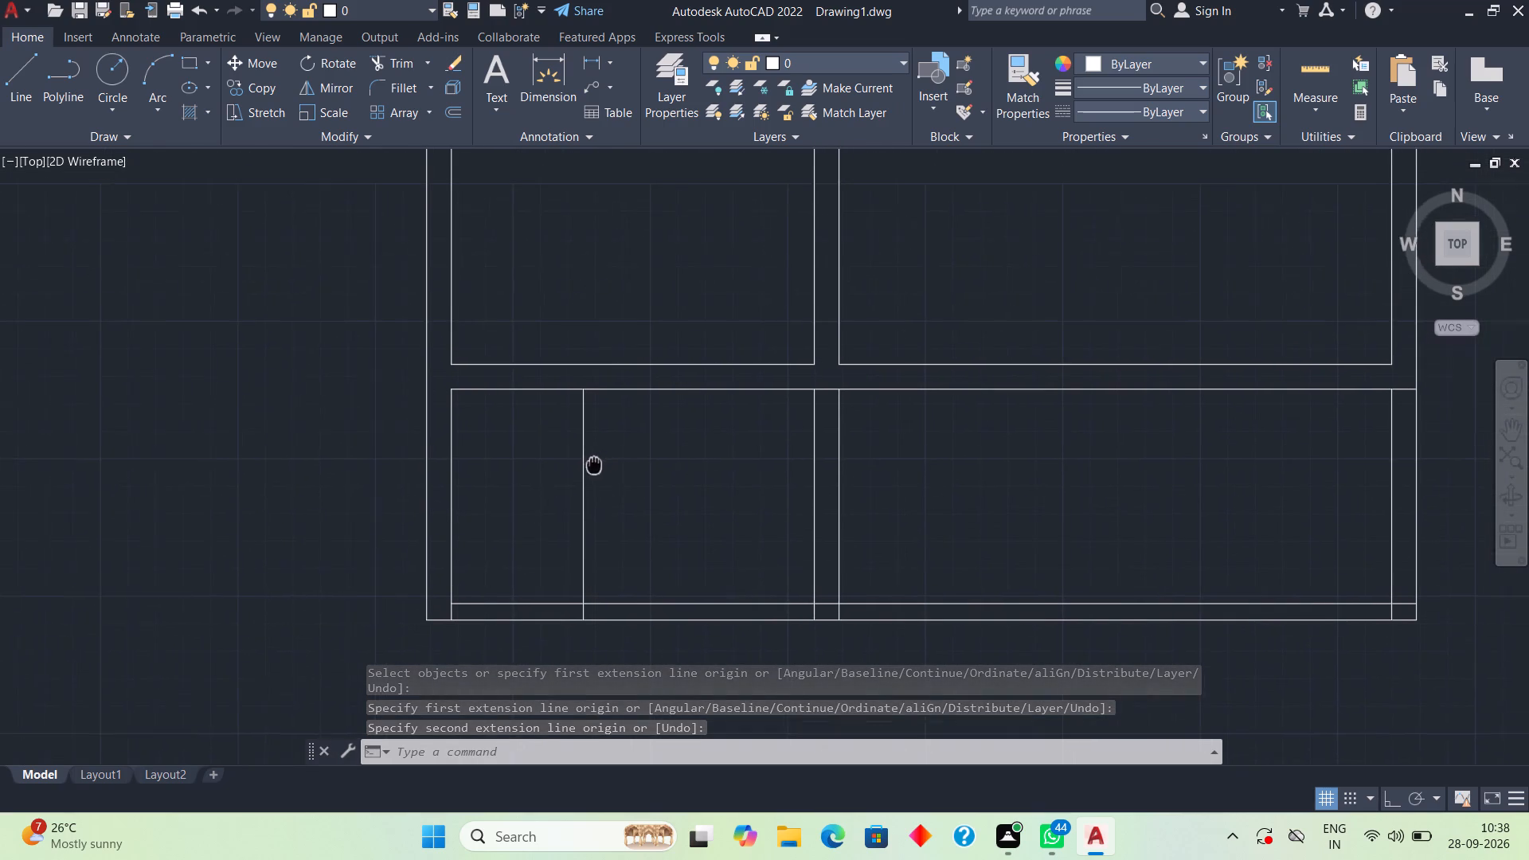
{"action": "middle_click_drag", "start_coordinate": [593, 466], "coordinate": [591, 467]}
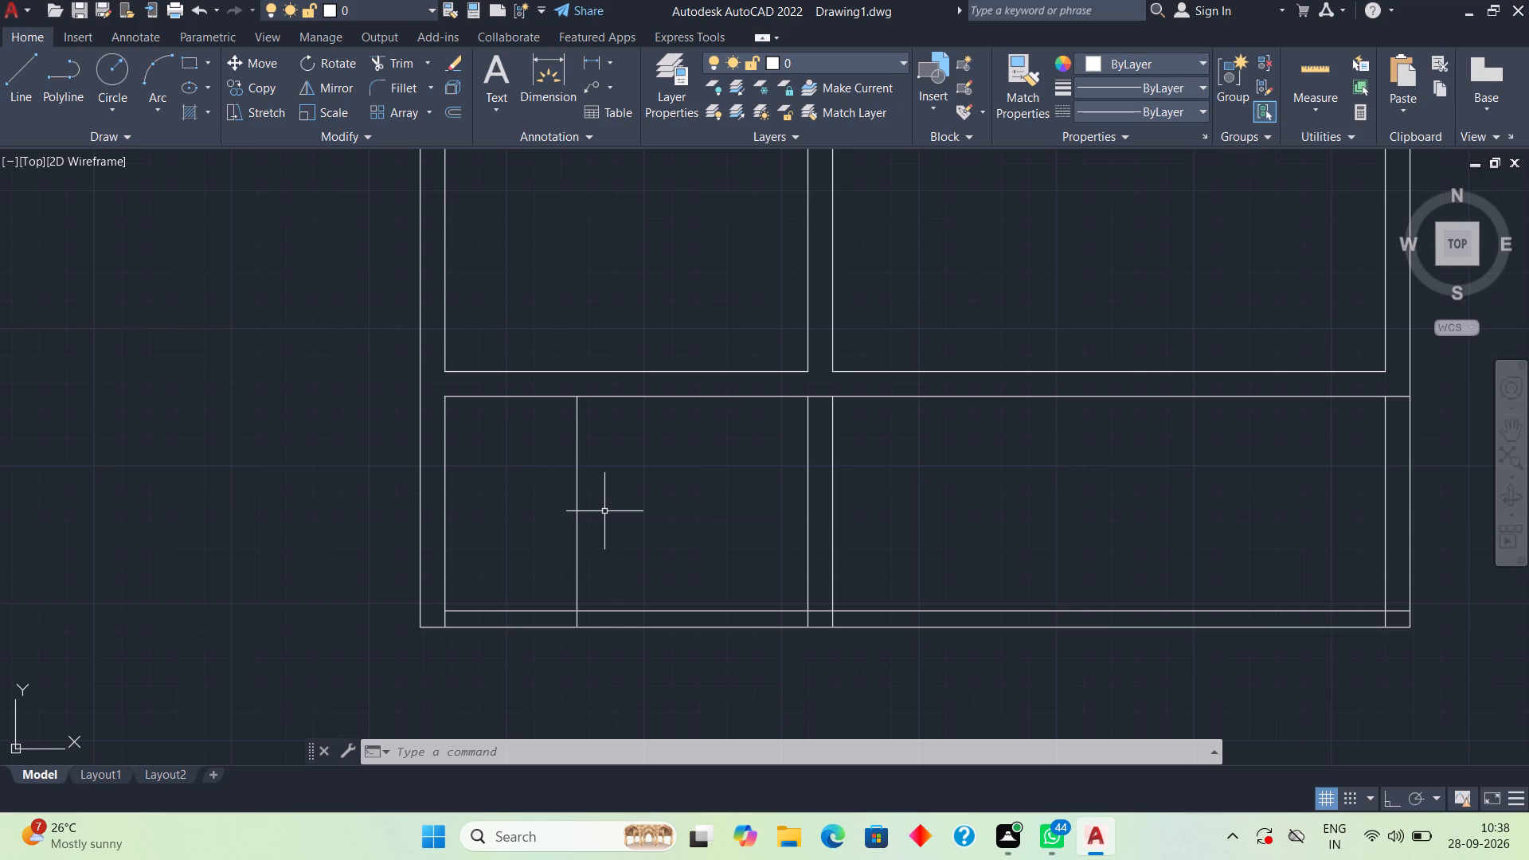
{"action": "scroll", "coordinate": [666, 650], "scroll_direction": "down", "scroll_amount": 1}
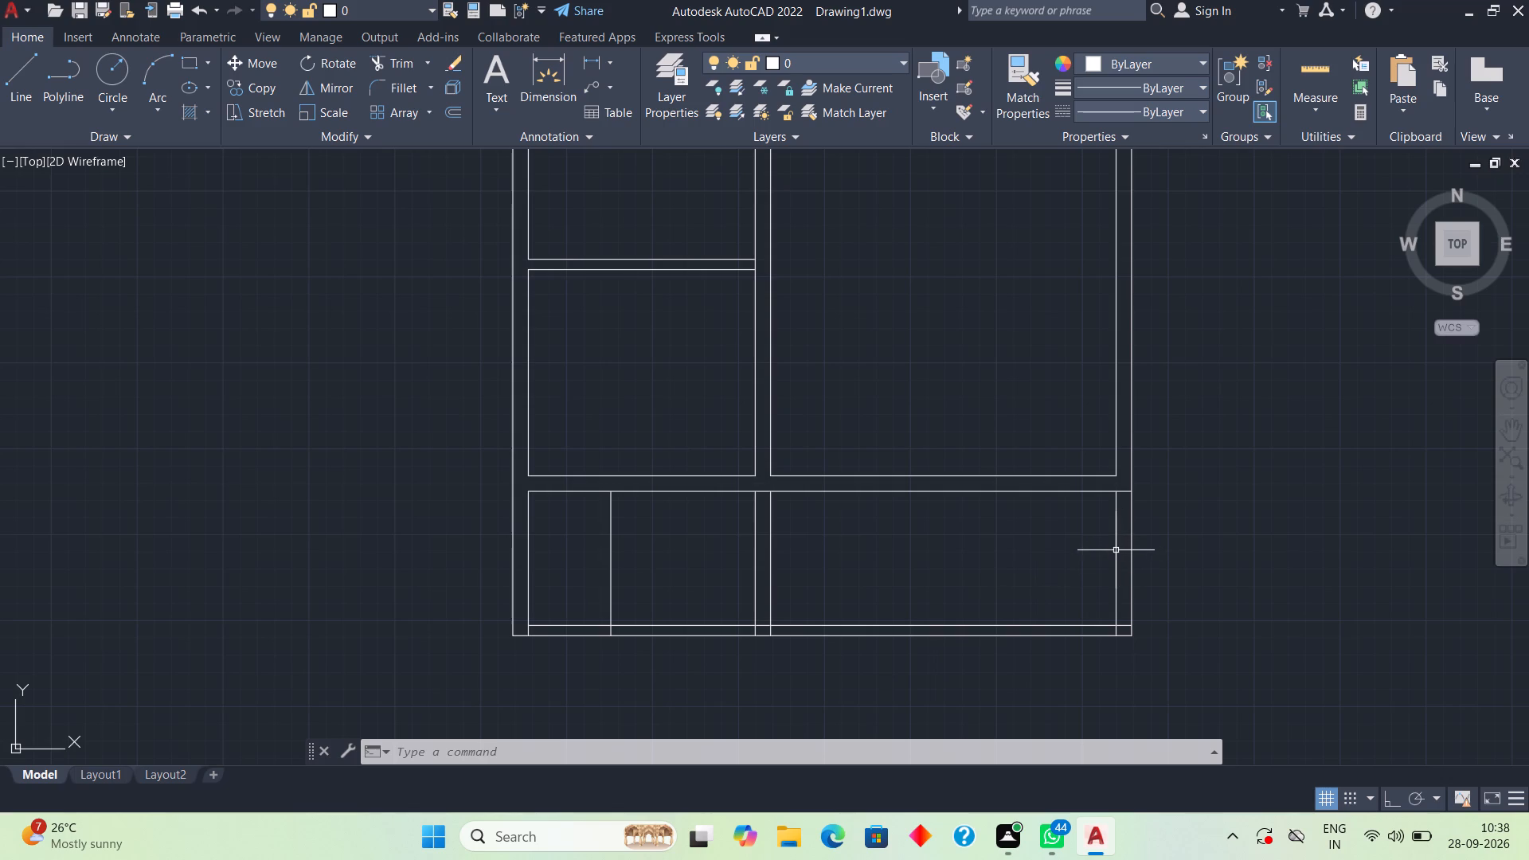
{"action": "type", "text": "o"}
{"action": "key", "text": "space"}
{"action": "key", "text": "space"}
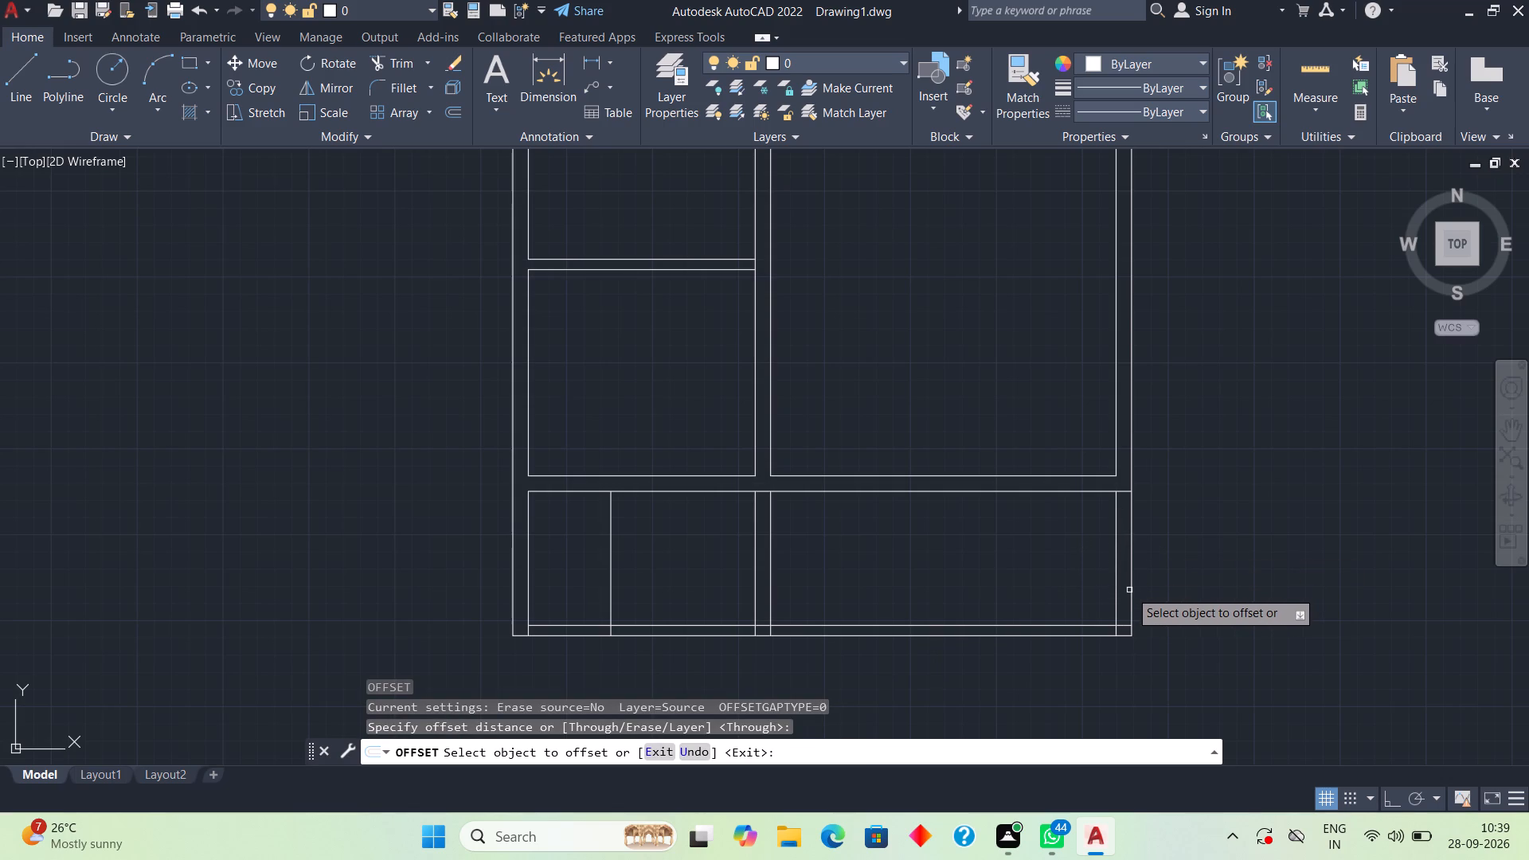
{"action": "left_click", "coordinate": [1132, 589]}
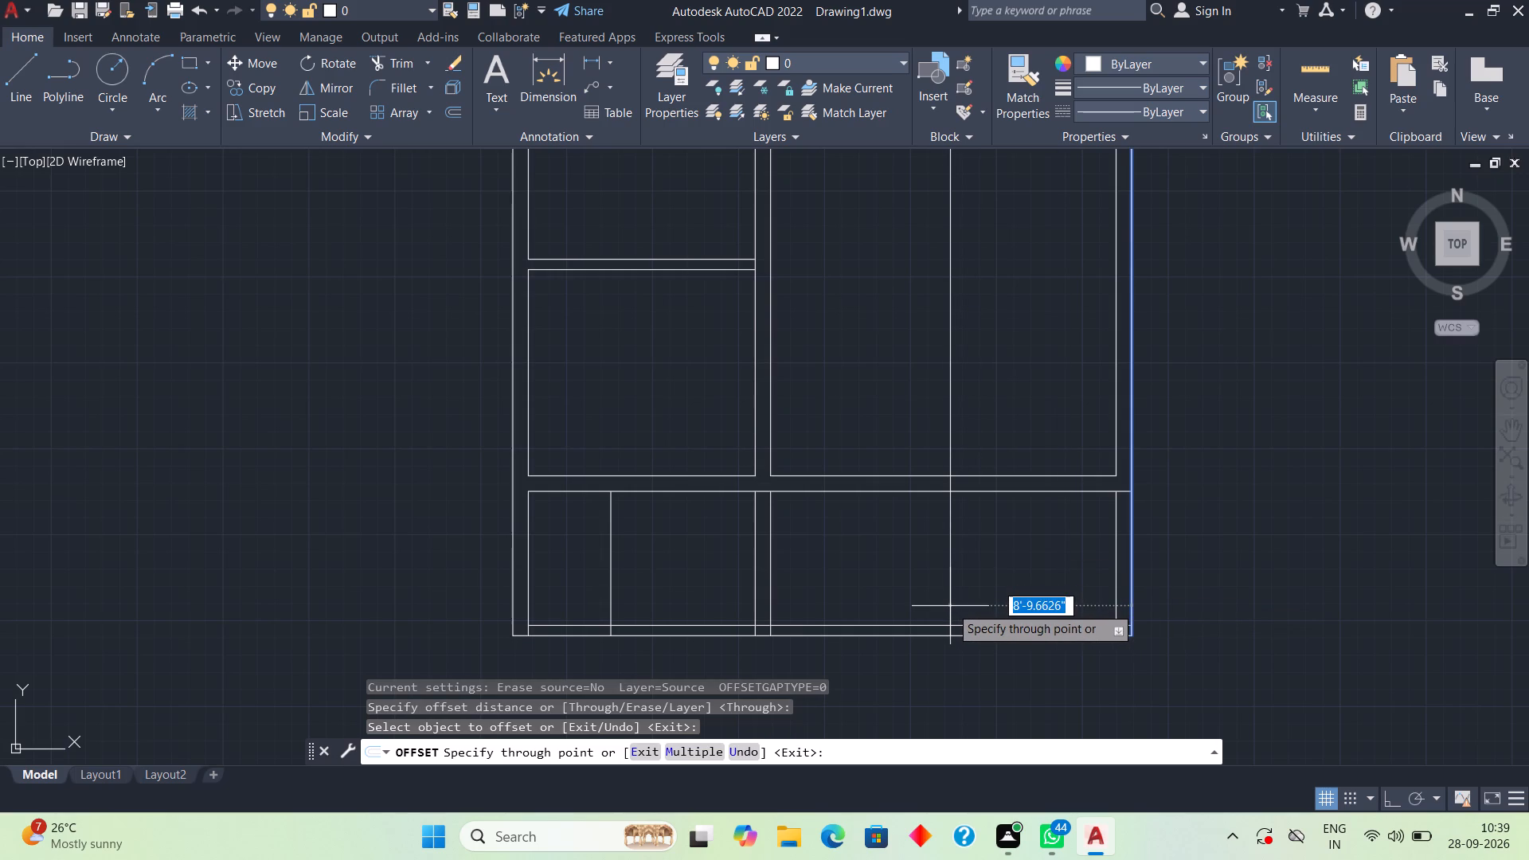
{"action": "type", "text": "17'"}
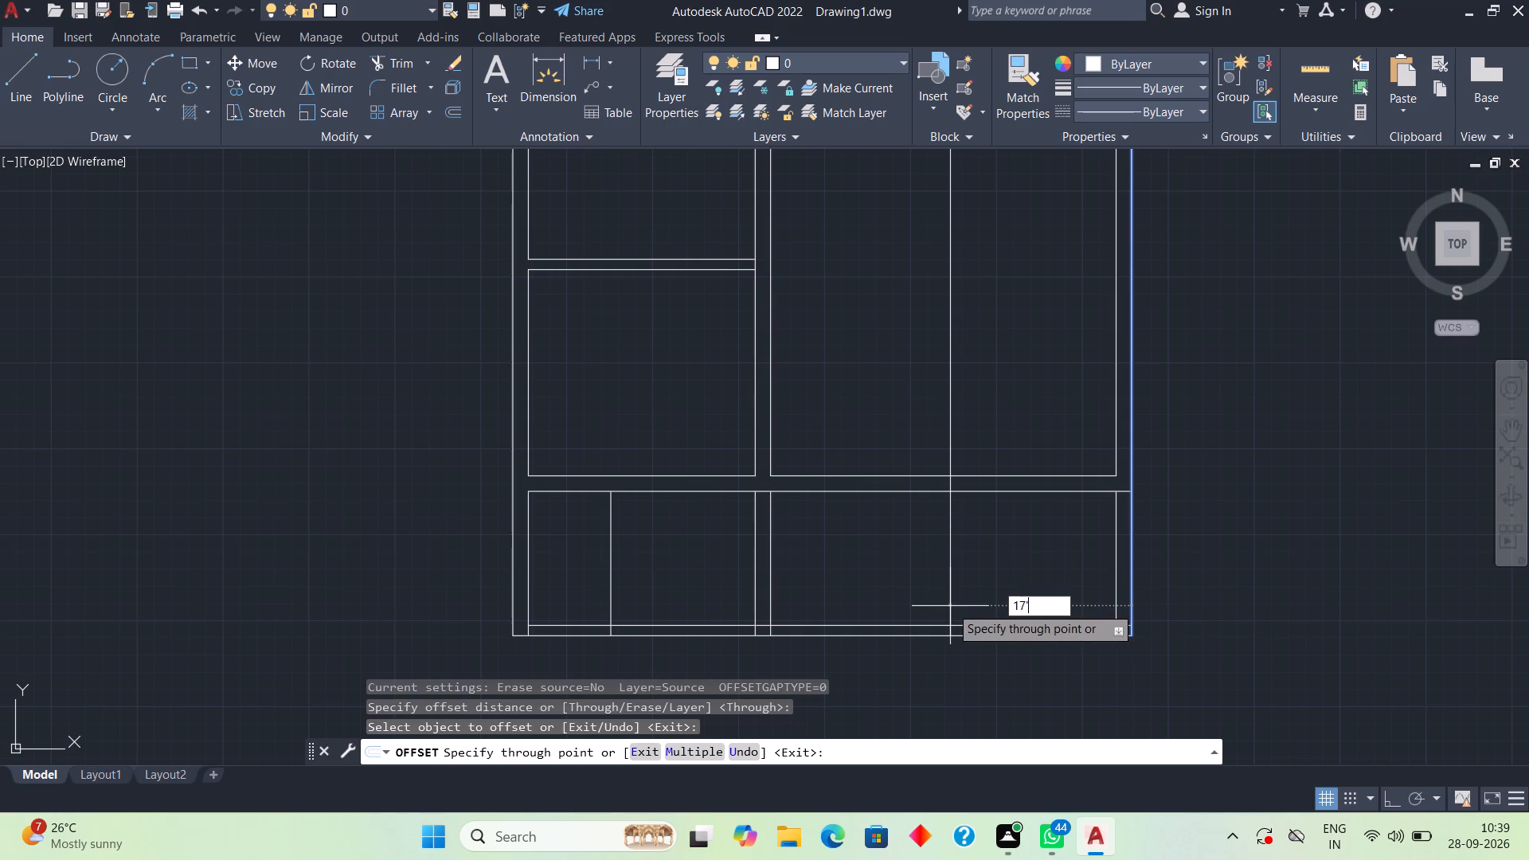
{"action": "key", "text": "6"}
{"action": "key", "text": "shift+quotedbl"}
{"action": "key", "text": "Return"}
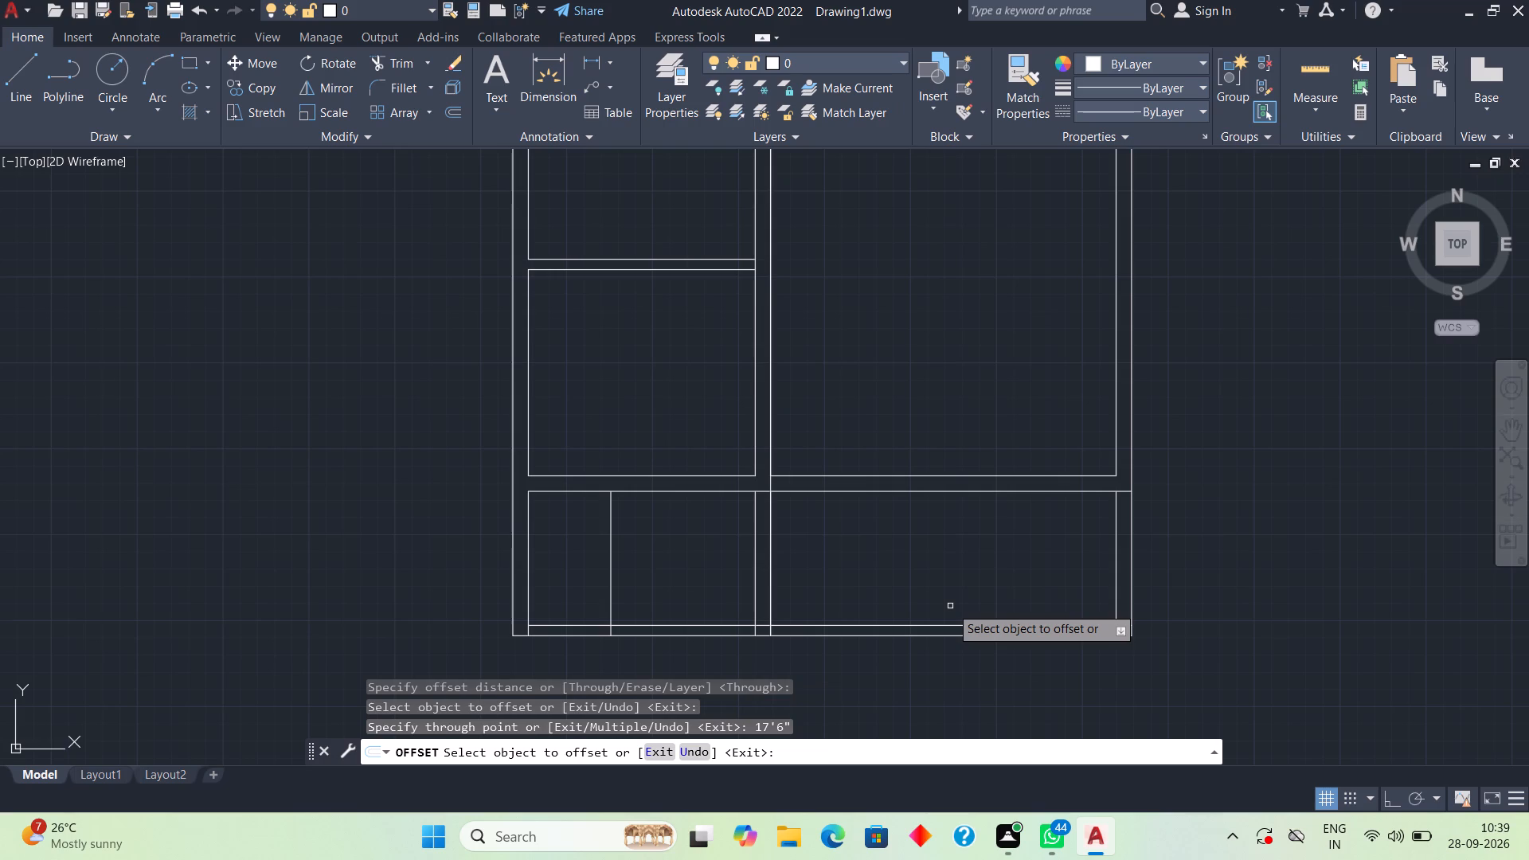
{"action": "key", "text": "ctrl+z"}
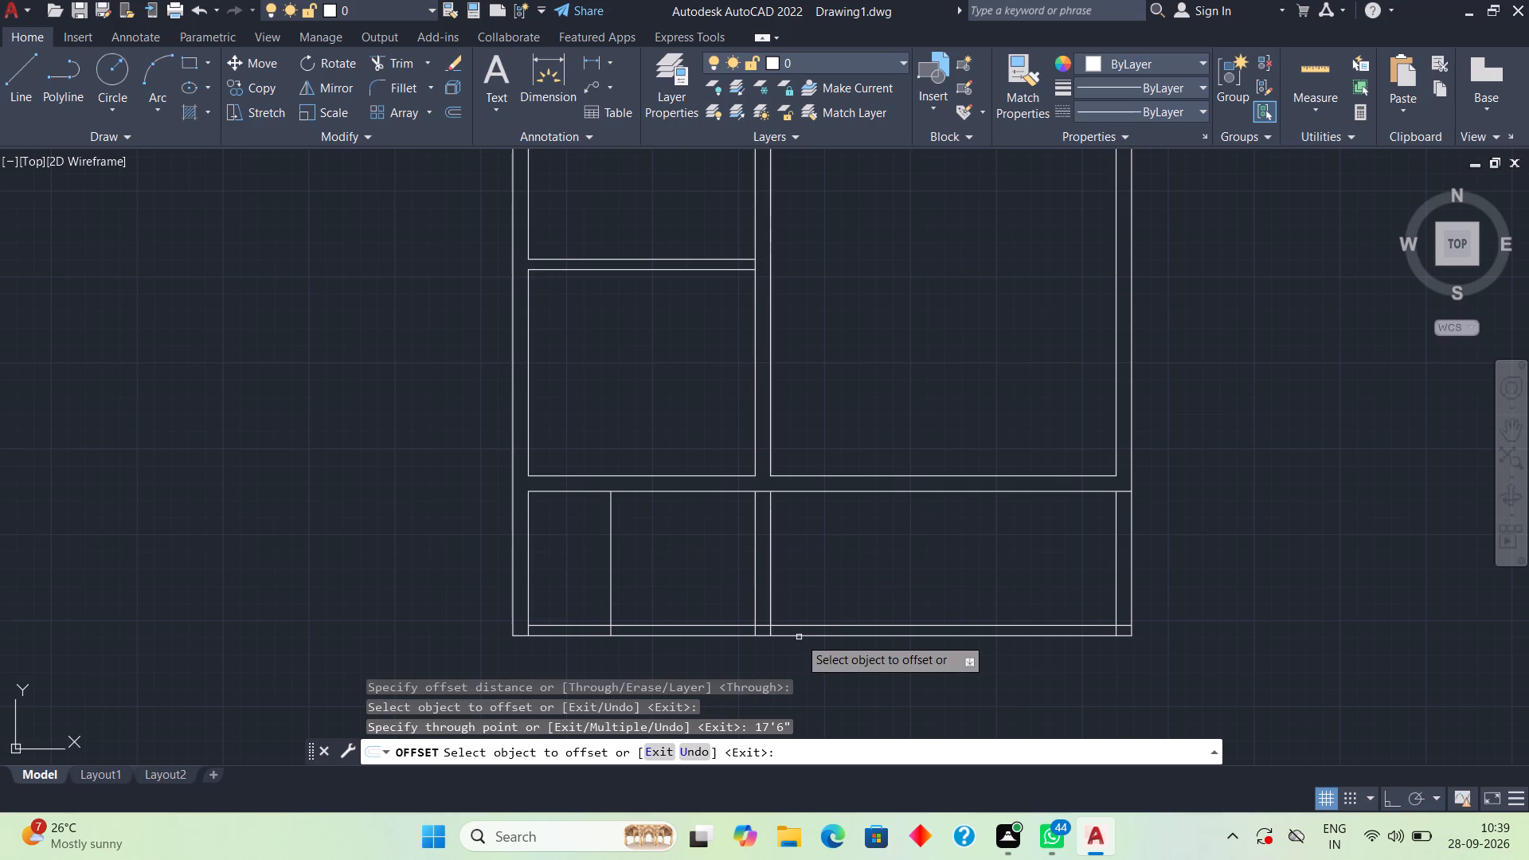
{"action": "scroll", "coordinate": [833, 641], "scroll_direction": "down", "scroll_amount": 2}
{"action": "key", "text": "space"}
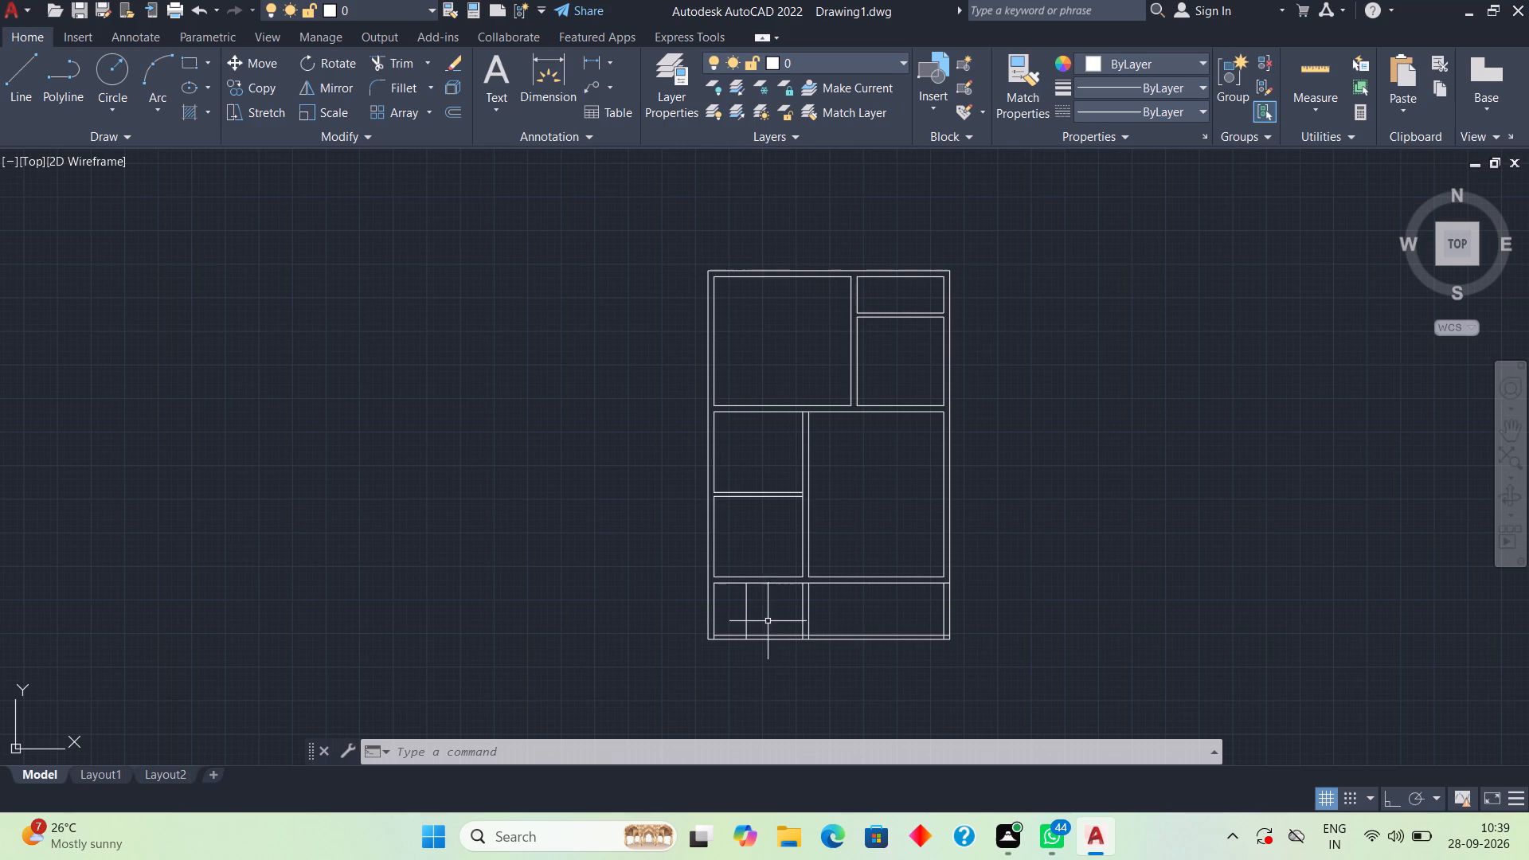
Erase the dividing wall's left line in the bottom strip, below the lower cross wall.
{"action": "middle_click_drag", "start_coordinate": [780, 627], "coordinate": [798, 670]}
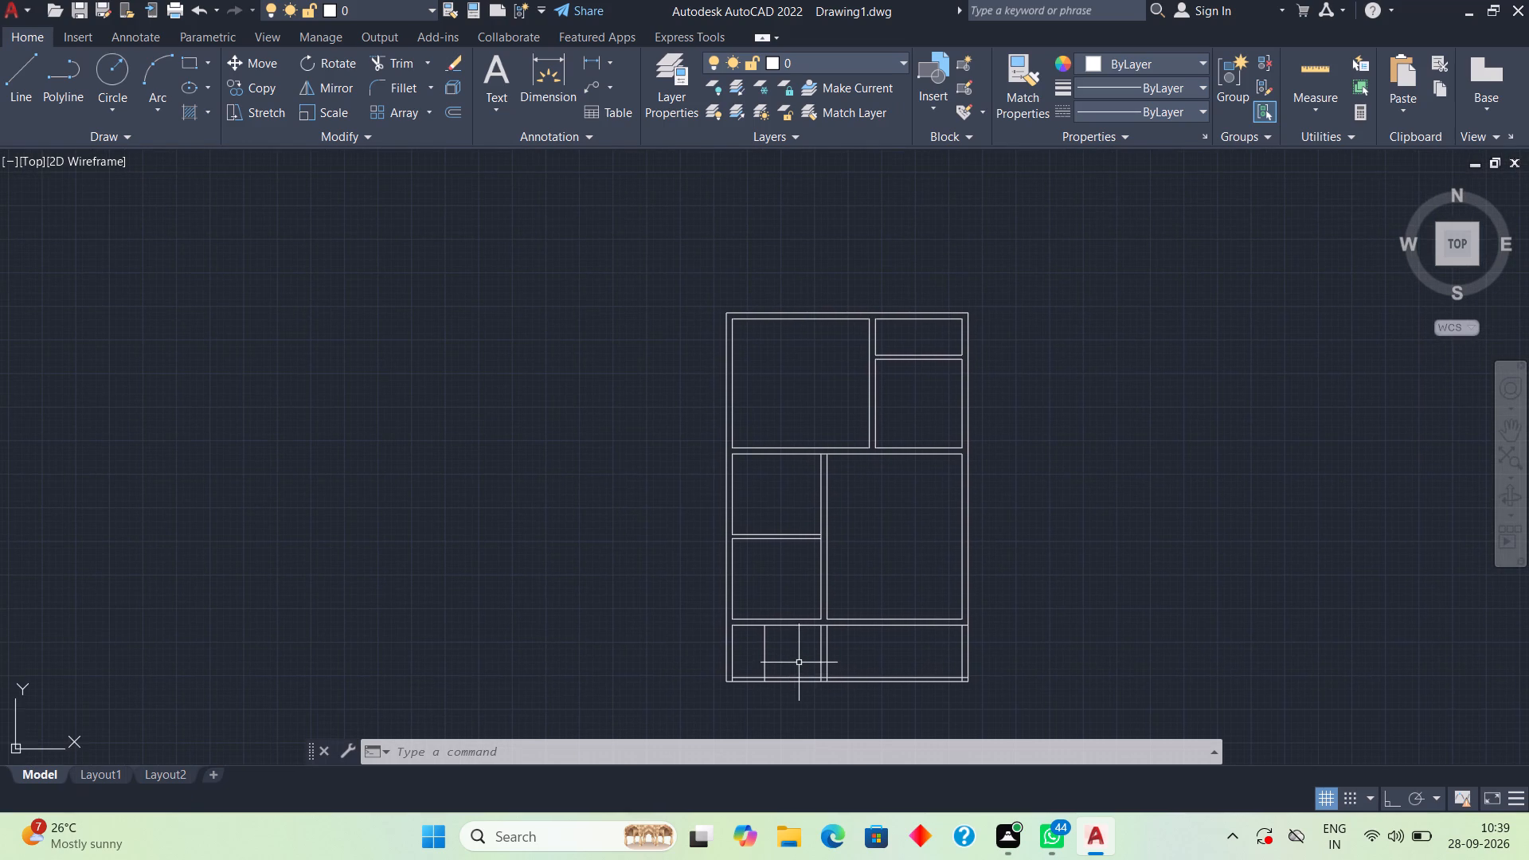
{"action": "scroll", "coordinate": [799, 663], "scroll_direction": "up", "scroll_amount": 1}
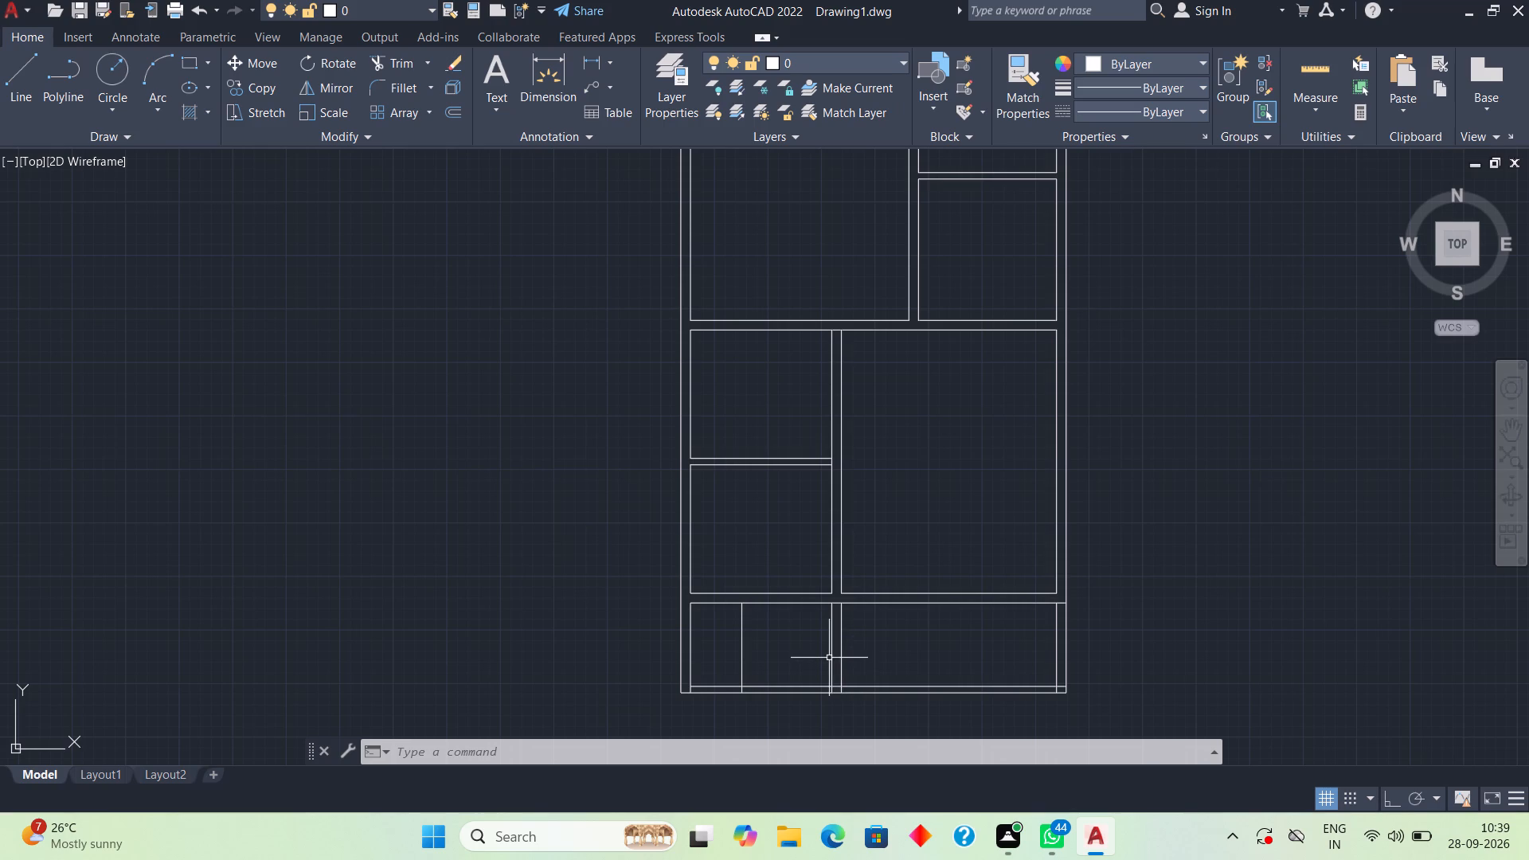
{"action": "left_click", "coordinate": [831, 659]}
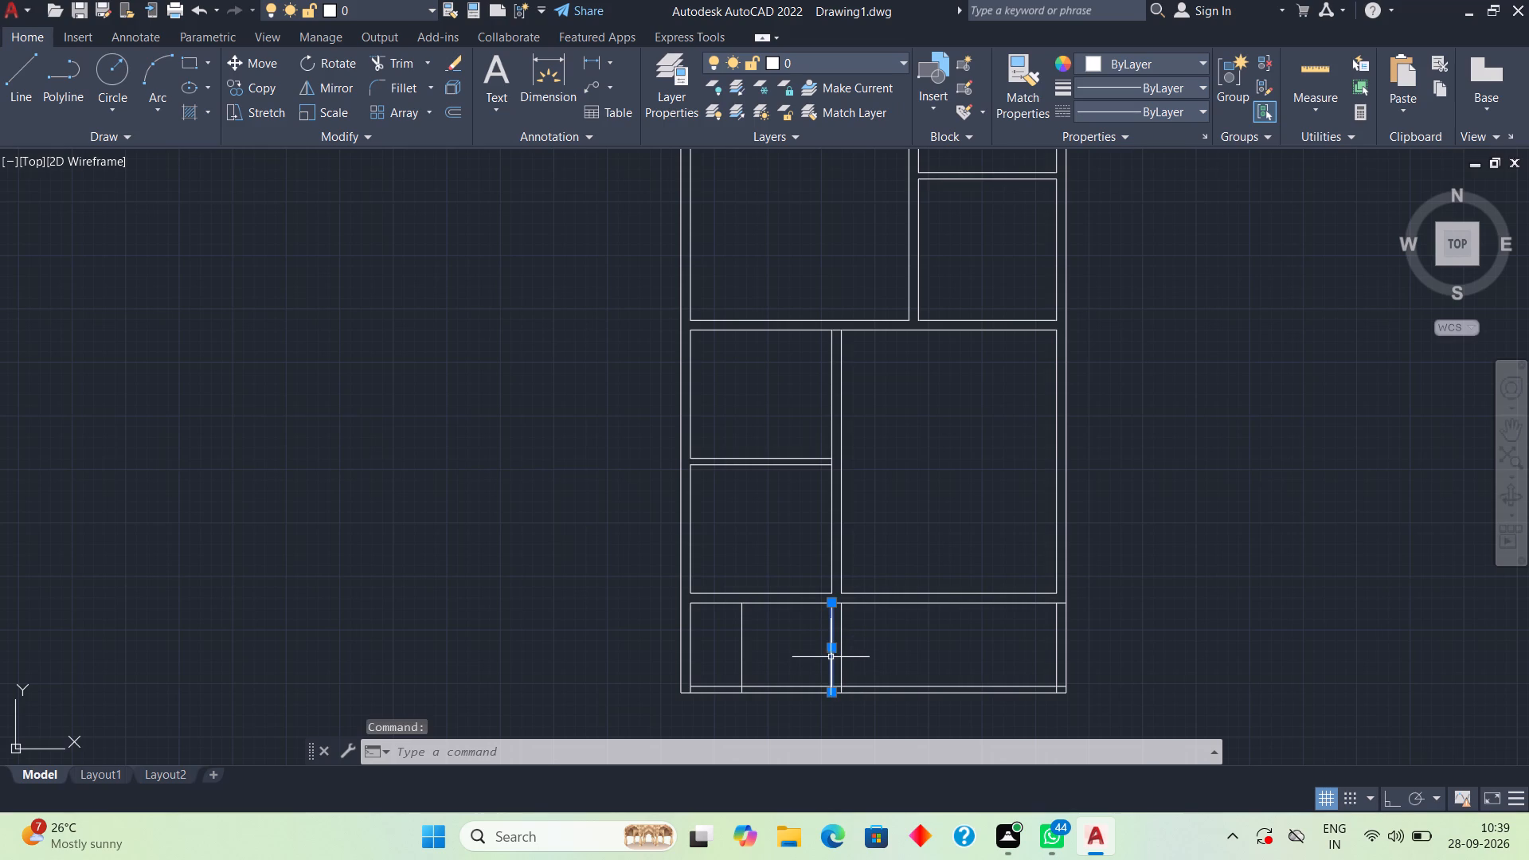
{"action": "key", "text": "Delete"}
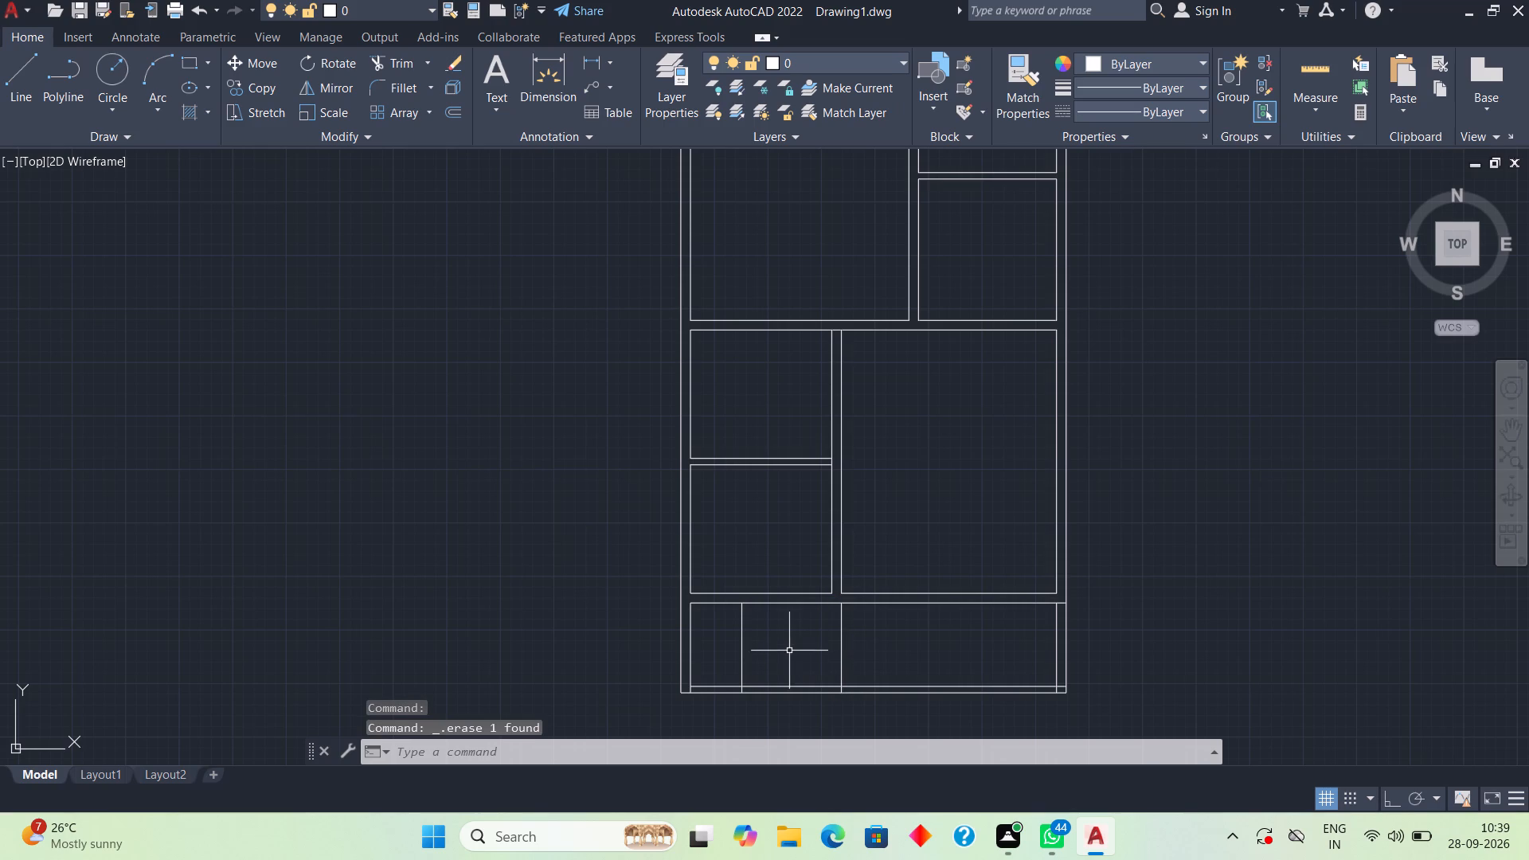
Erase the bottom outline and the parallel offset line just above it.
{"action": "scroll", "coordinate": [744, 714], "scroll_direction": "up", "scroll_amount": 1}
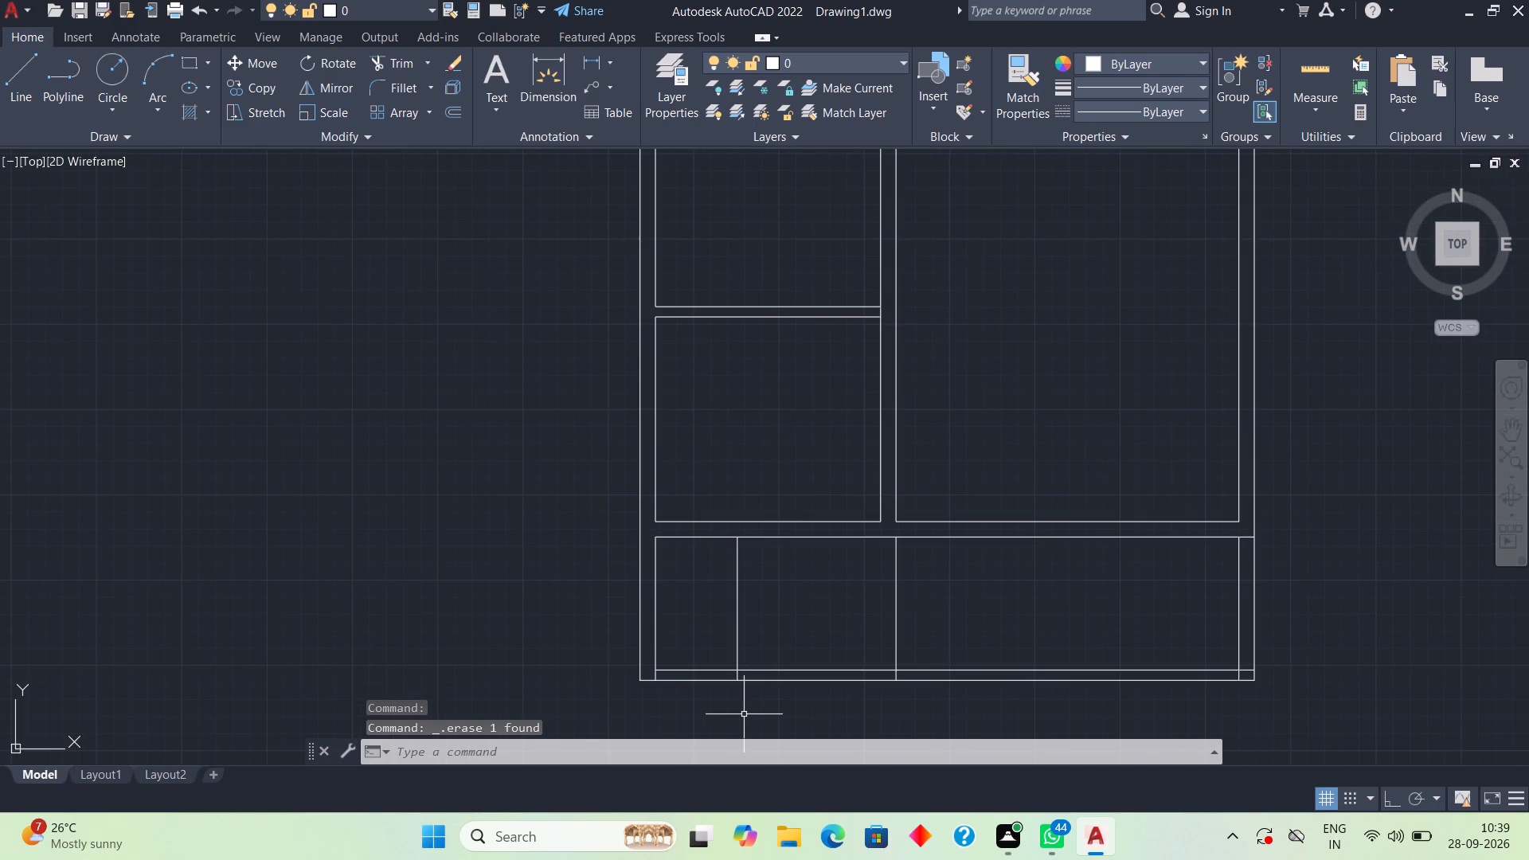
{"action": "middle_click_drag", "start_coordinate": [744, 714], "coordinate": [758, 657]}
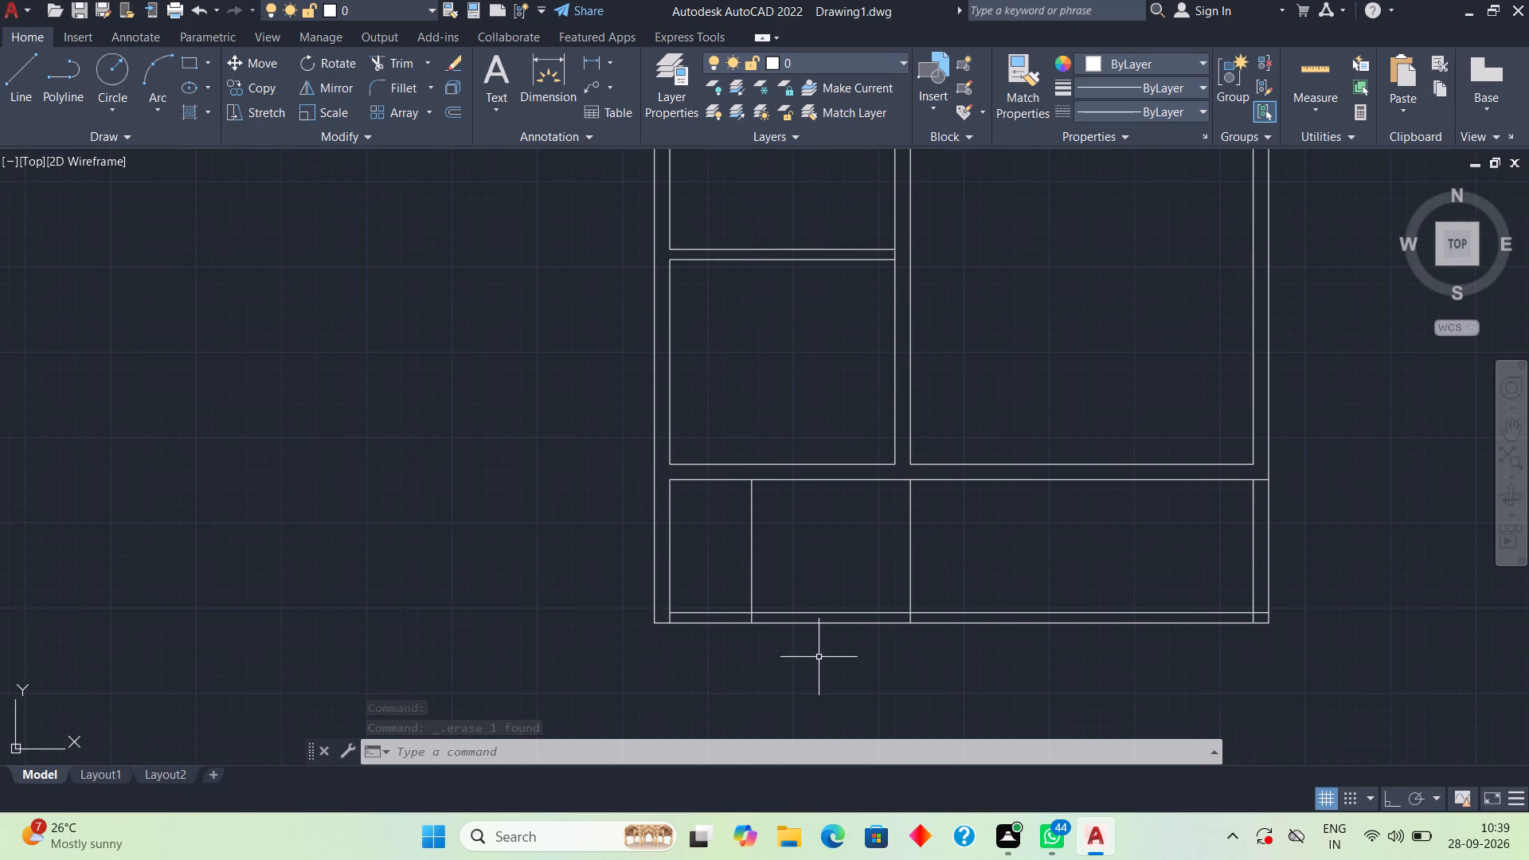
{"action": "left_click", "coordinate": [925, 625]}
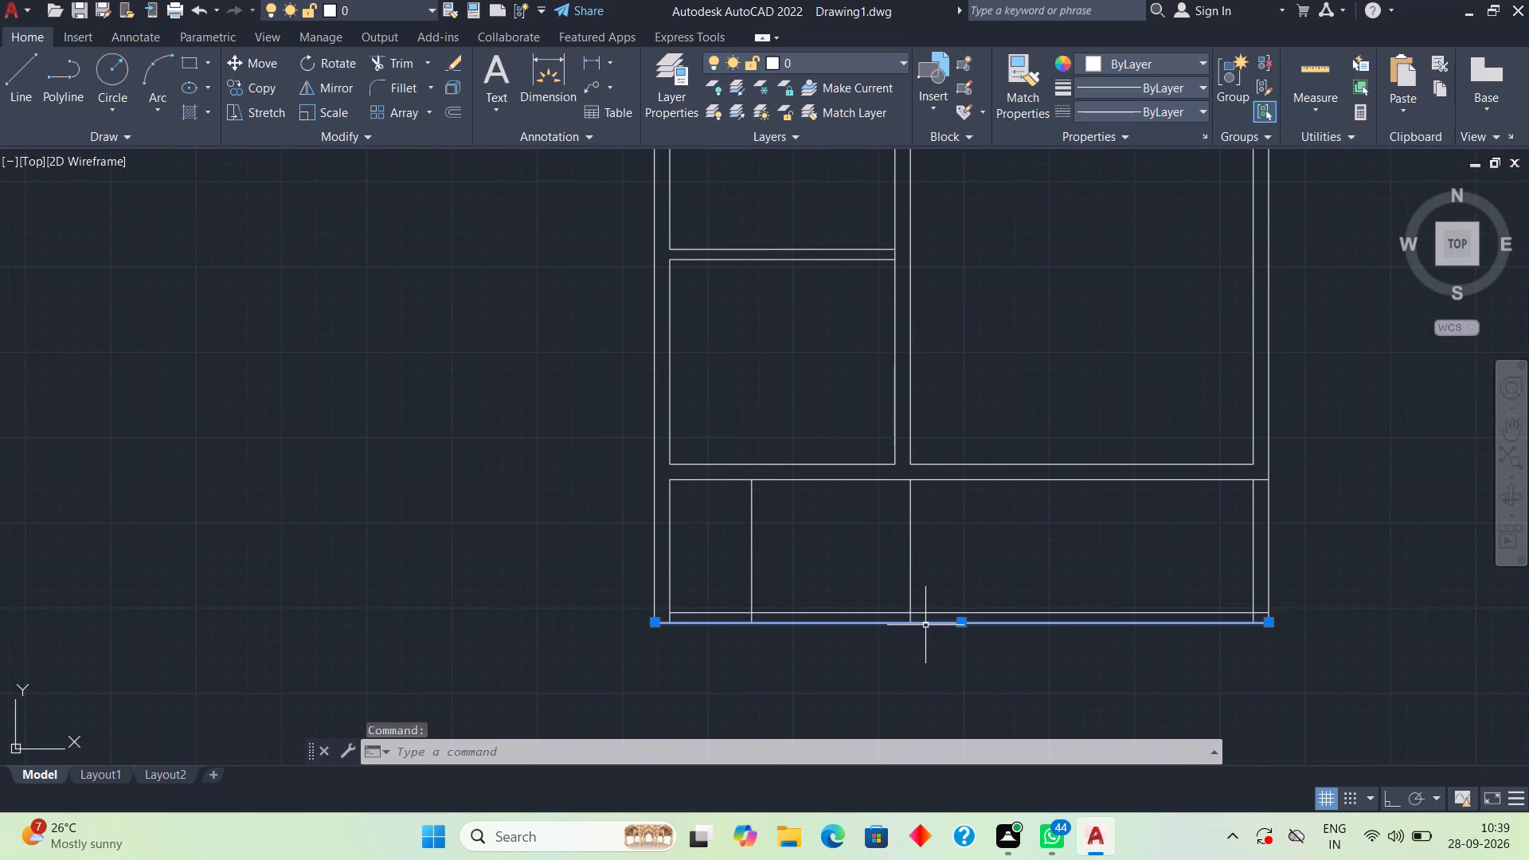
{"action": "key", "text": "space"}
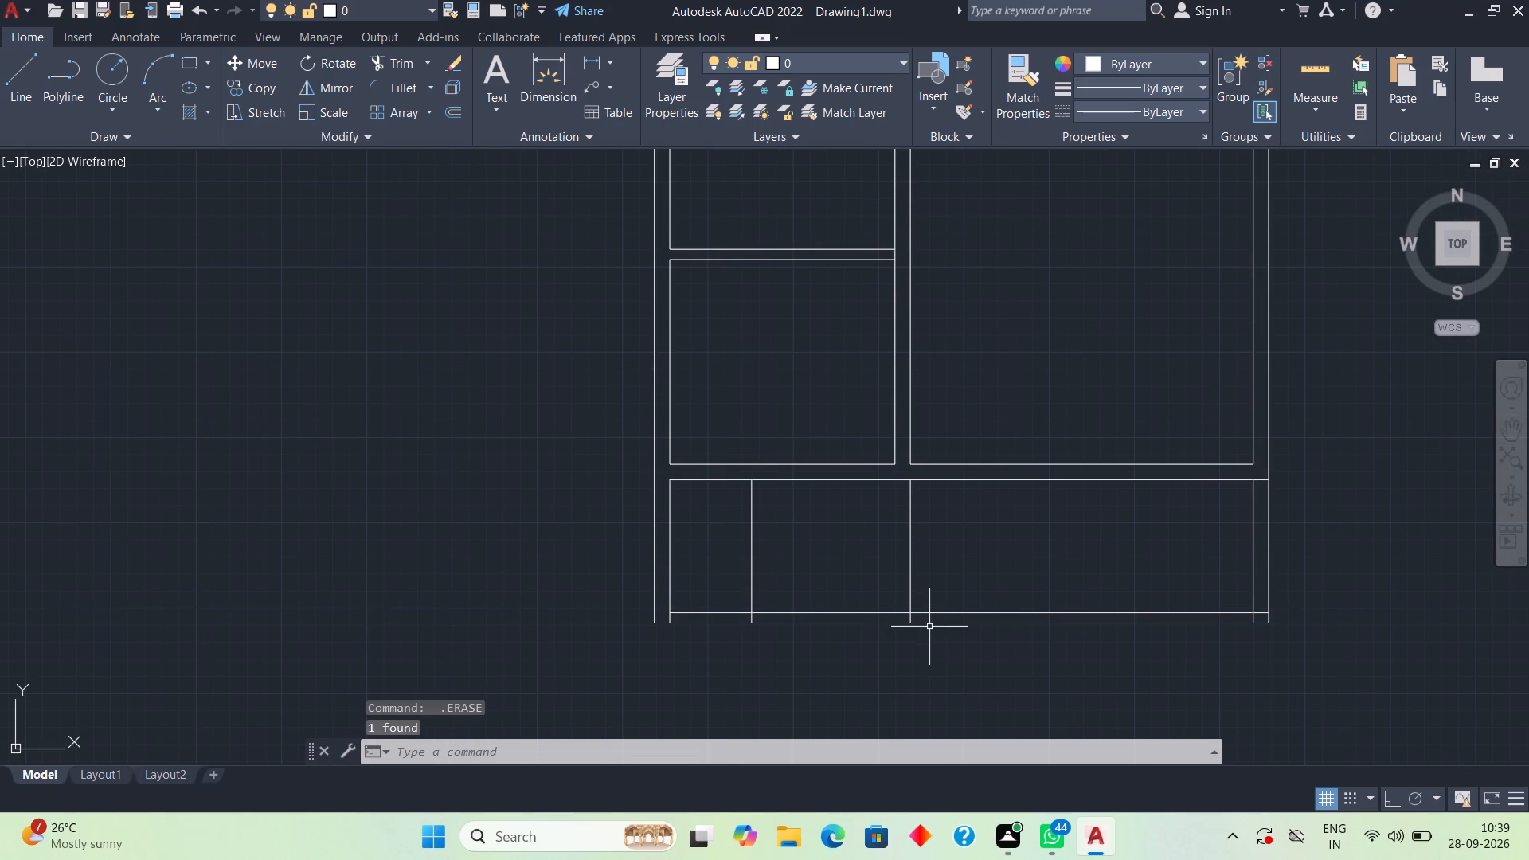
{"action": "left_click", "coordinate": [976, 612]}
{"action": "key", "text": "space"}
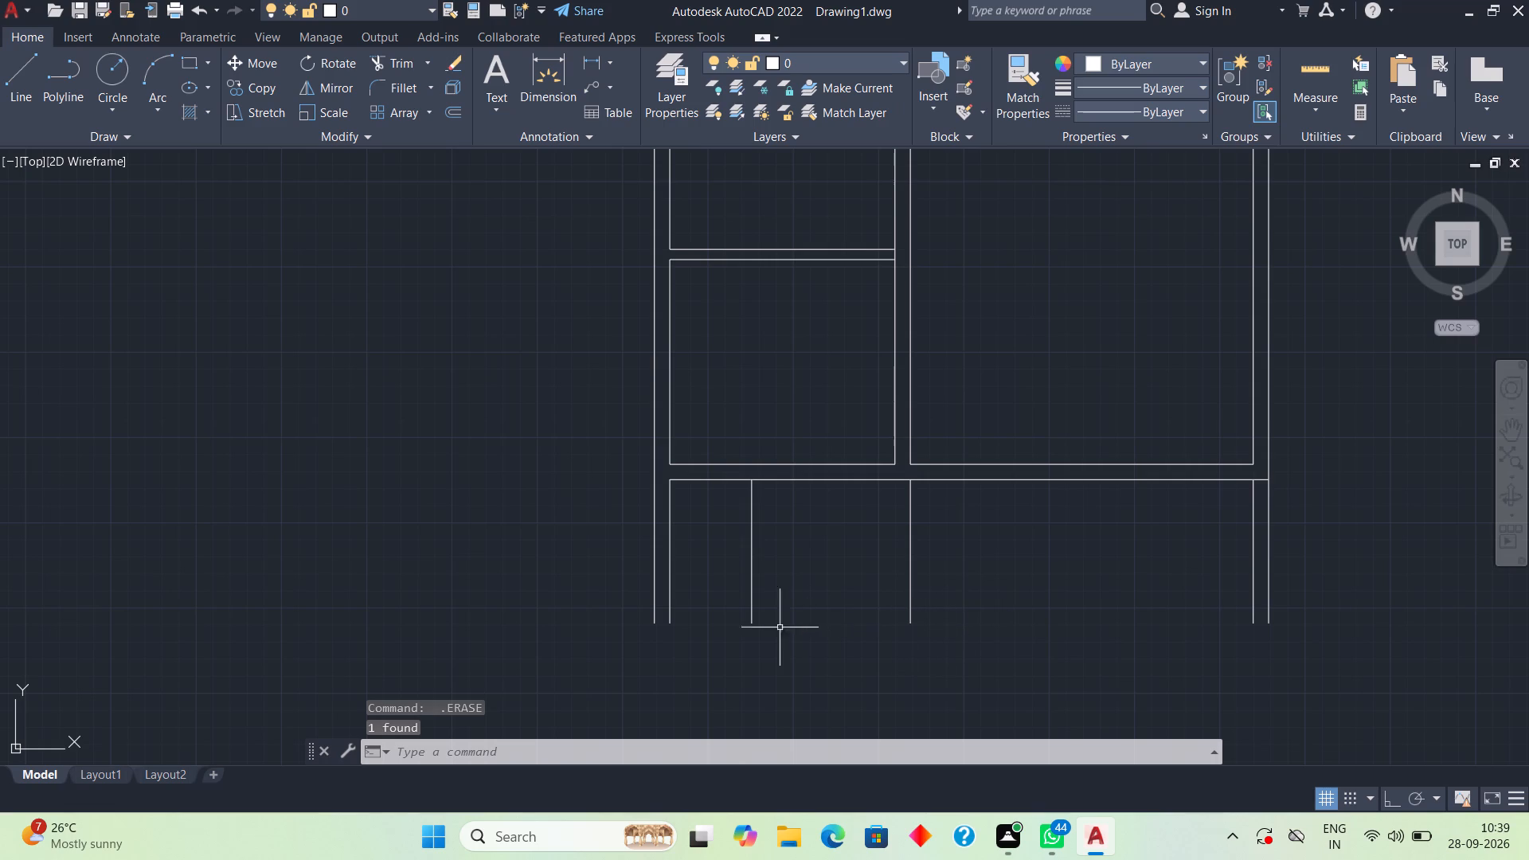
Draw a 12'6" bottom line from the left outer wall's lower end to the lower end of the dividing wall's line.
{"action": "type", "text": "l"}
{"action": "key", "text": "space"}
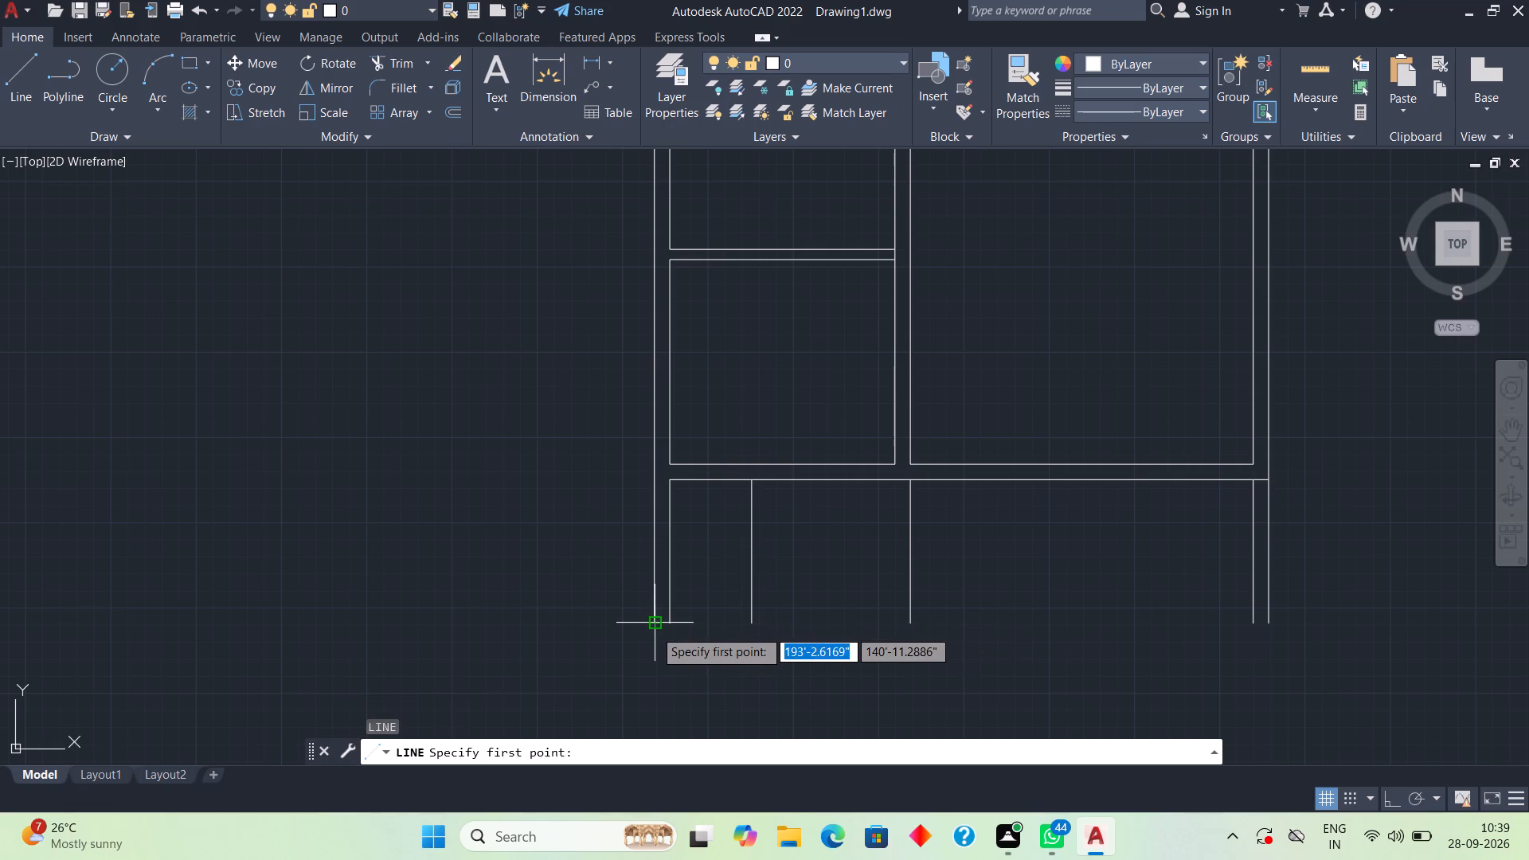
{"action": "left_click", "coordinate": [654, 629]}
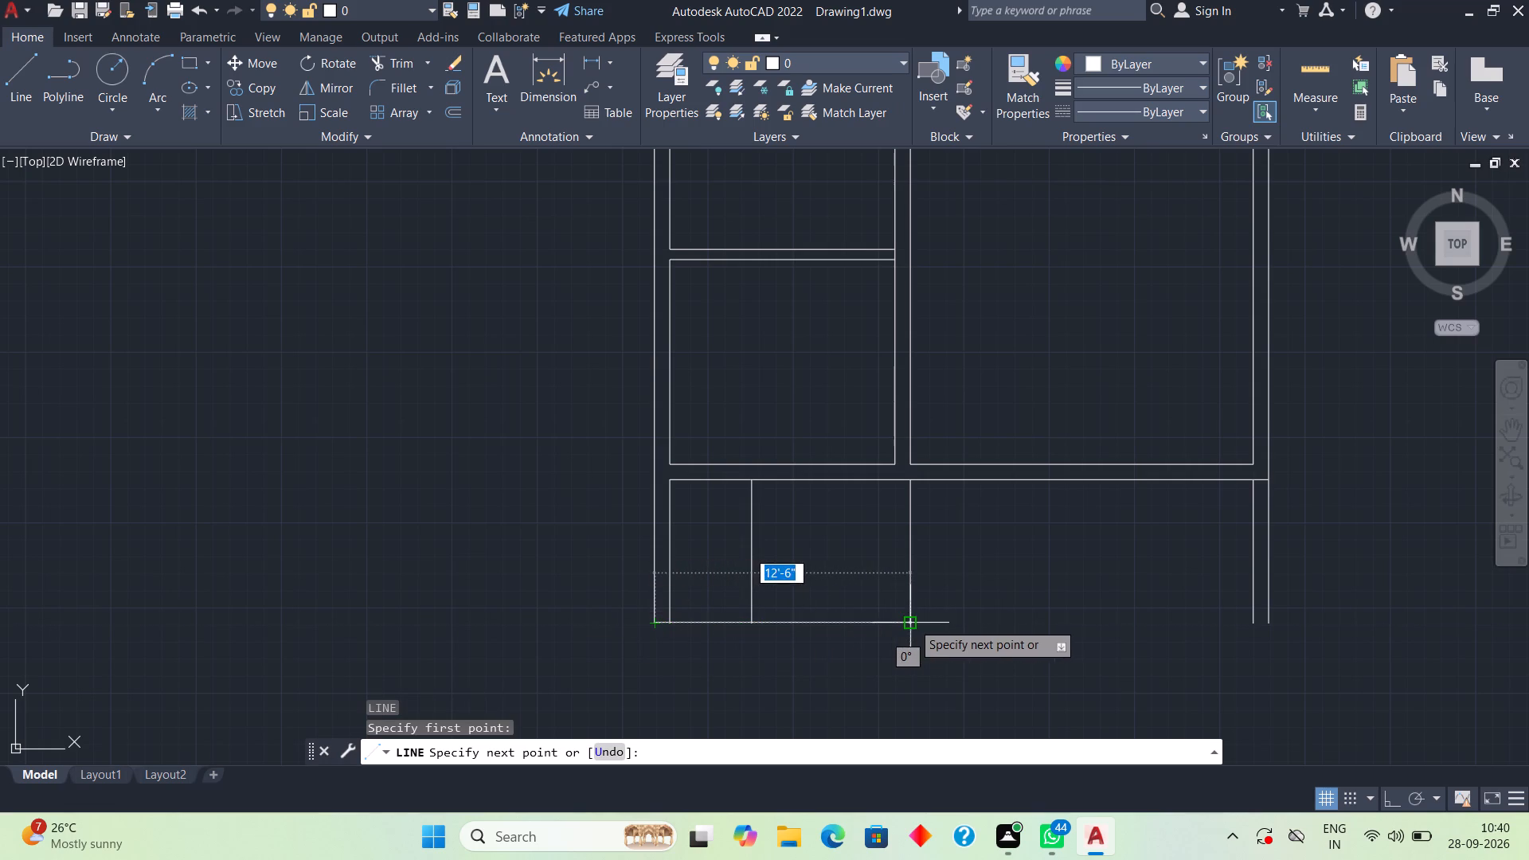
{"action": "left_click", "coordinate": [912, 622]}
{"action": "key", "text": "space"}
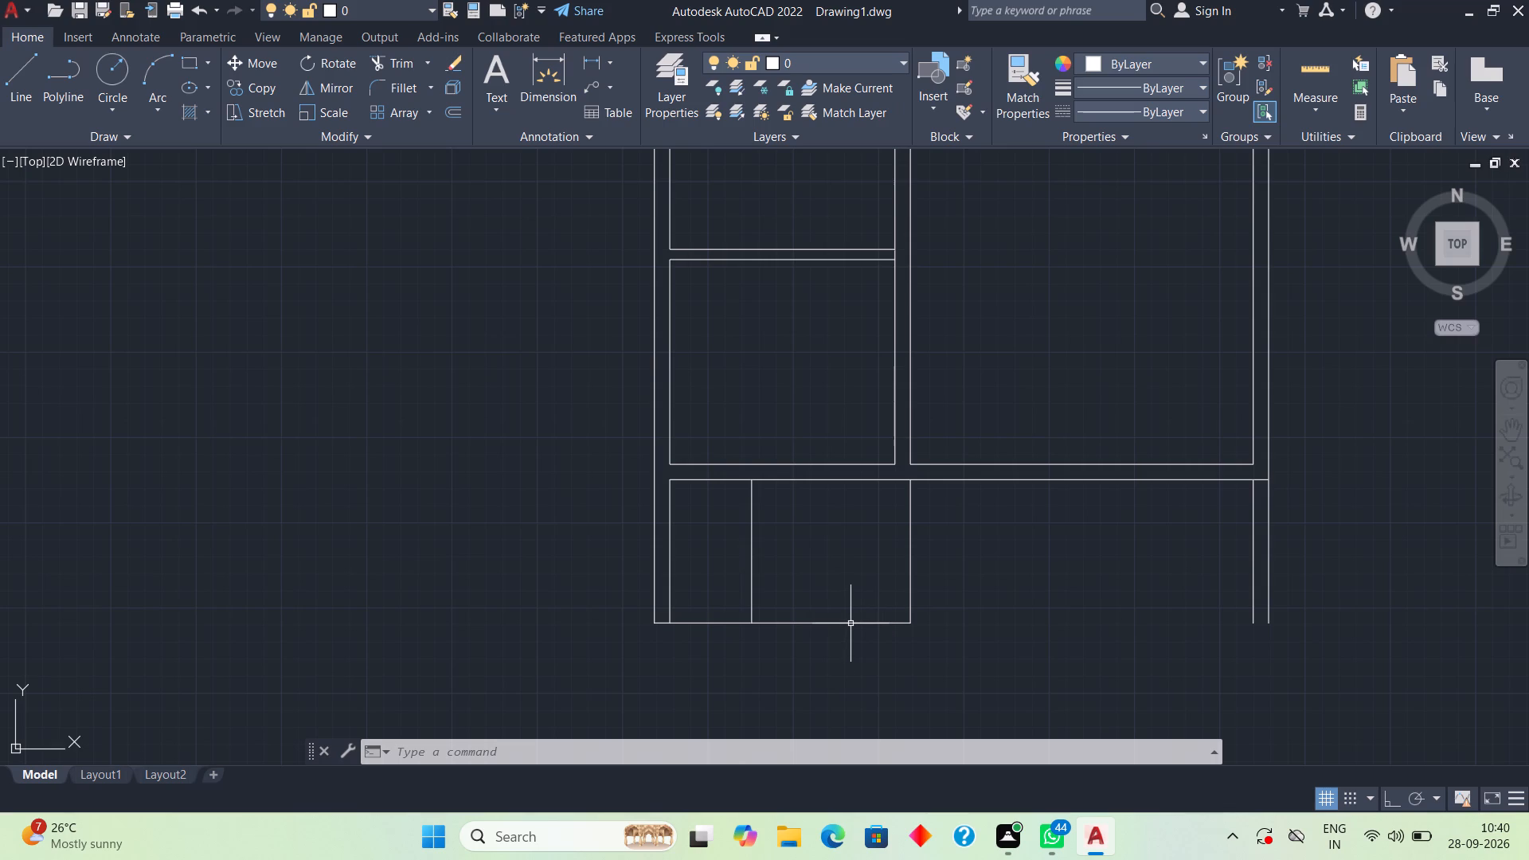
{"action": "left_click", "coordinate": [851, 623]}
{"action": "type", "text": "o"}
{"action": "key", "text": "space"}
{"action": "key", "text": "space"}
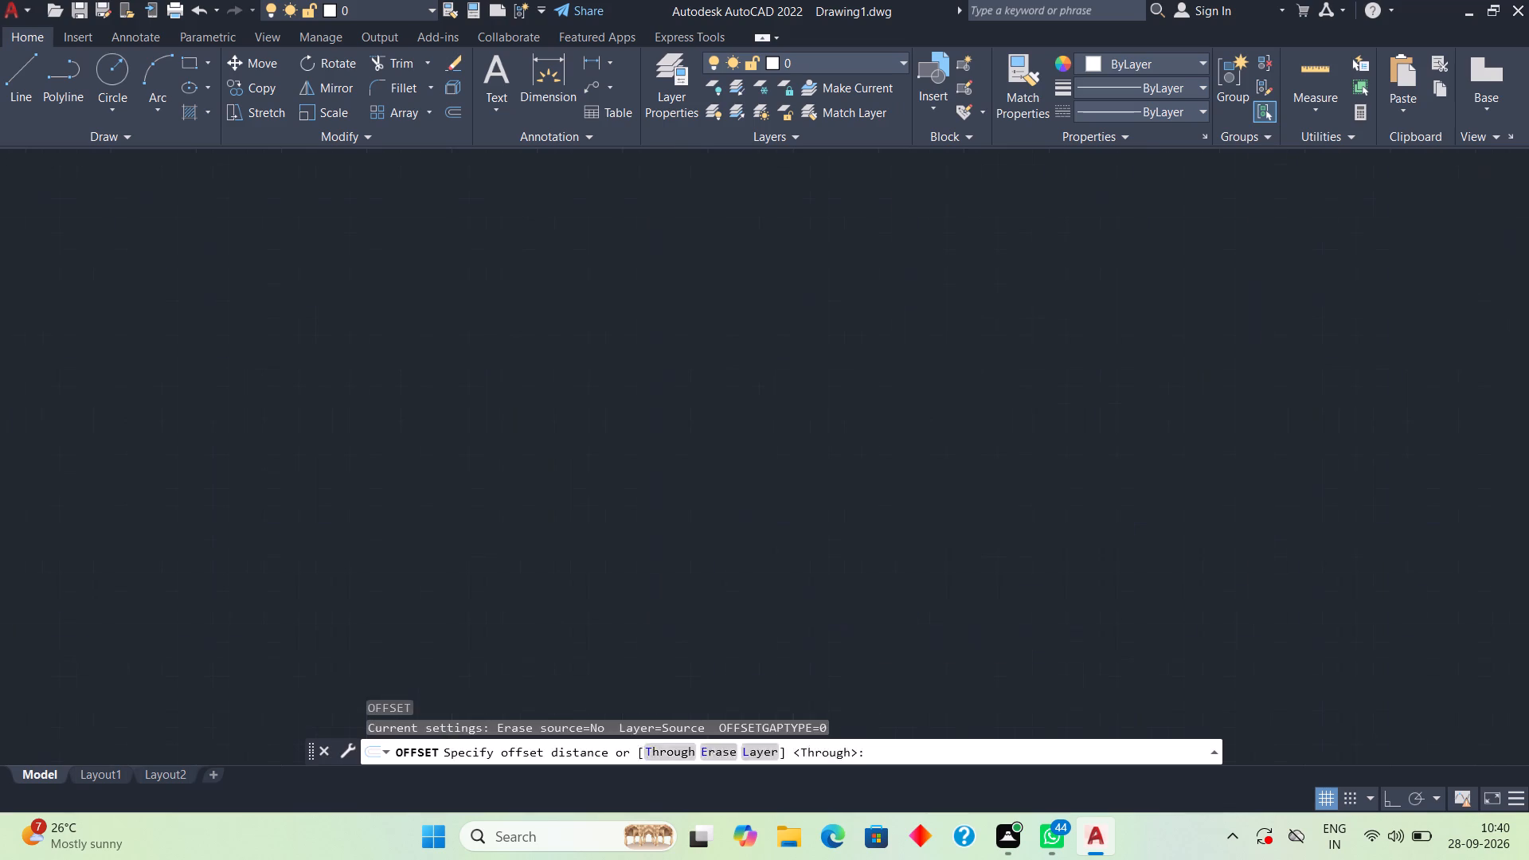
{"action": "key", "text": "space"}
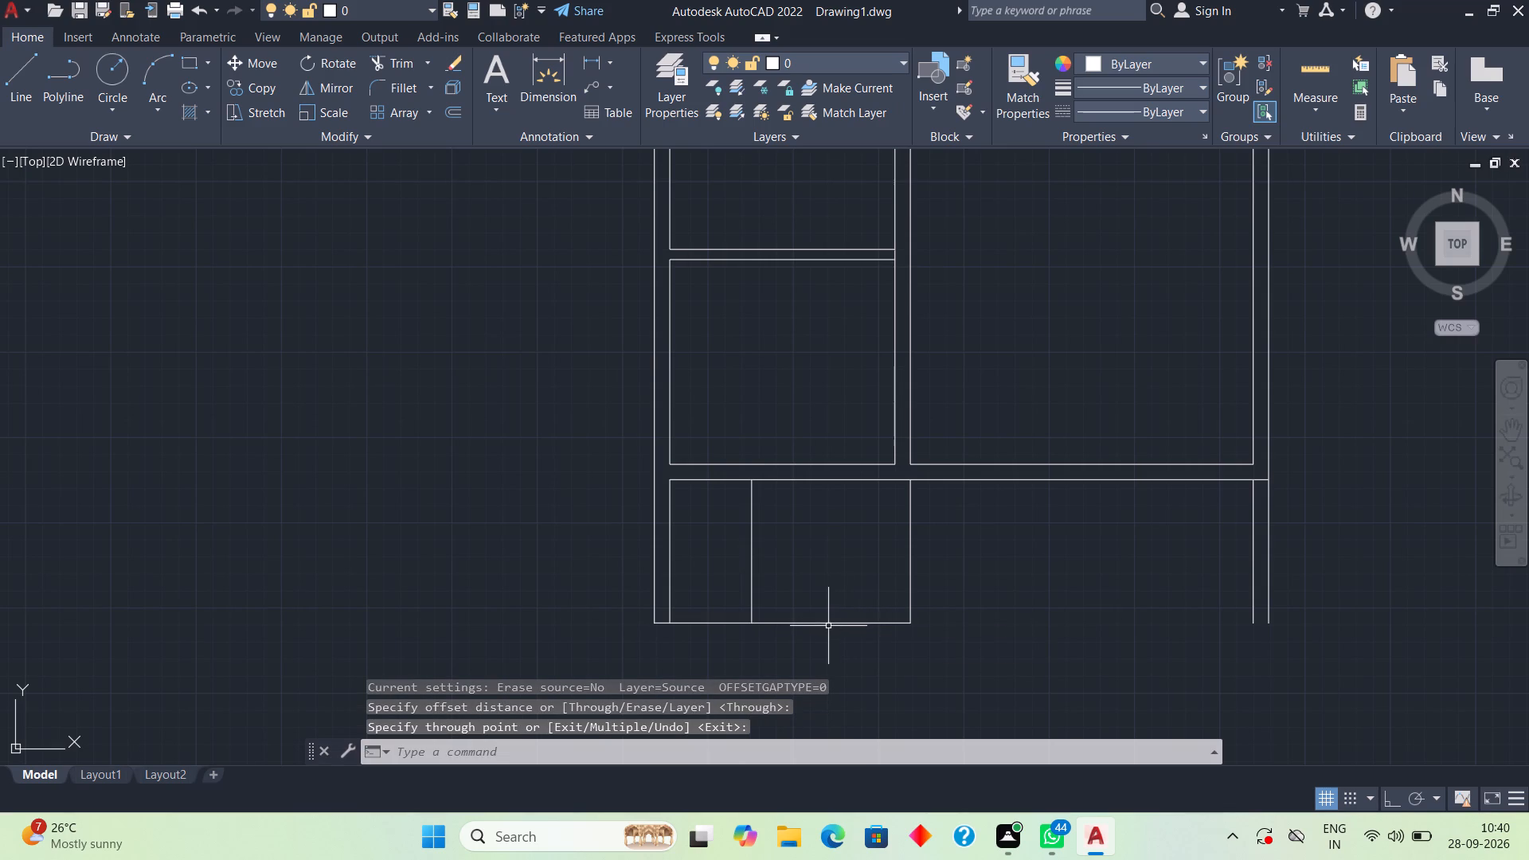
Offset the new bottom line 6" upward into the plan.
{"action": "key", "text": "o"}
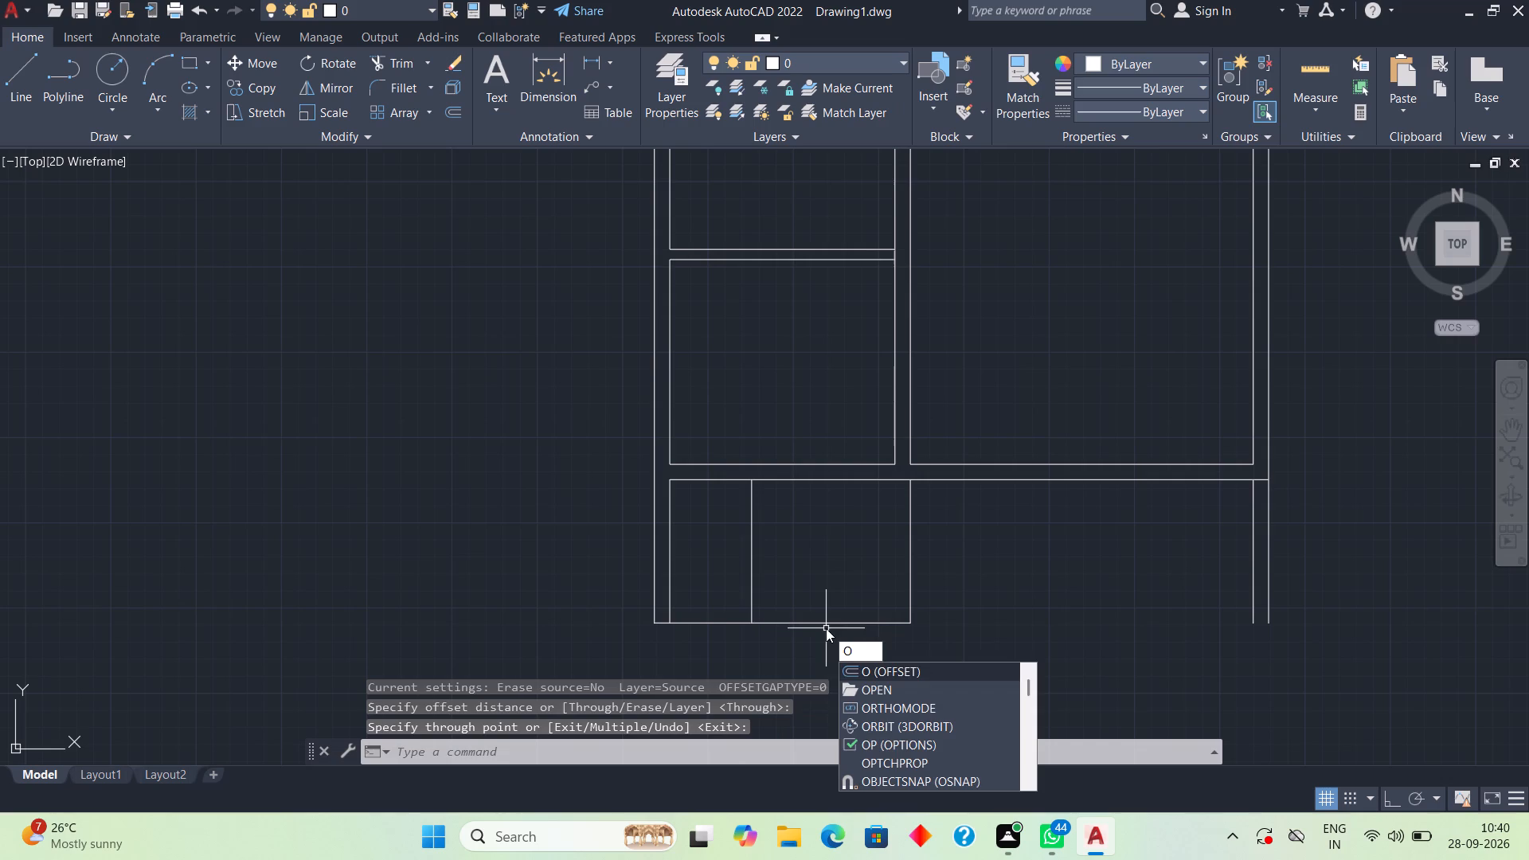
{"action": "key", "text": "space"}
{"action": "key", "text": "space"}
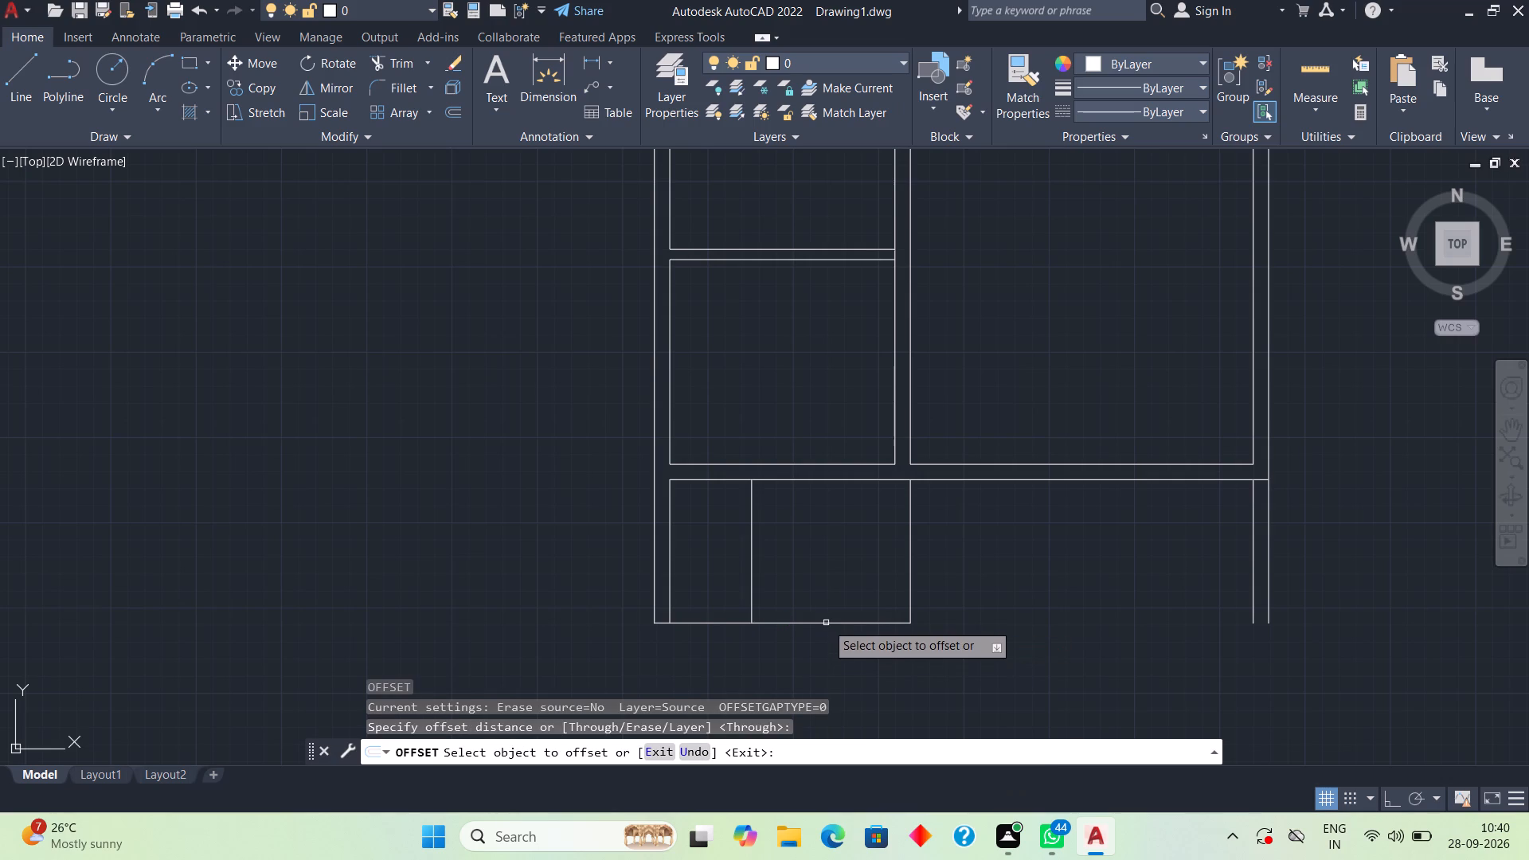
{"action": "left_click", "coordinate": [826, 623]}
{"action": "type", "text": "6\""}
{"action": "key", "text": "Return"}
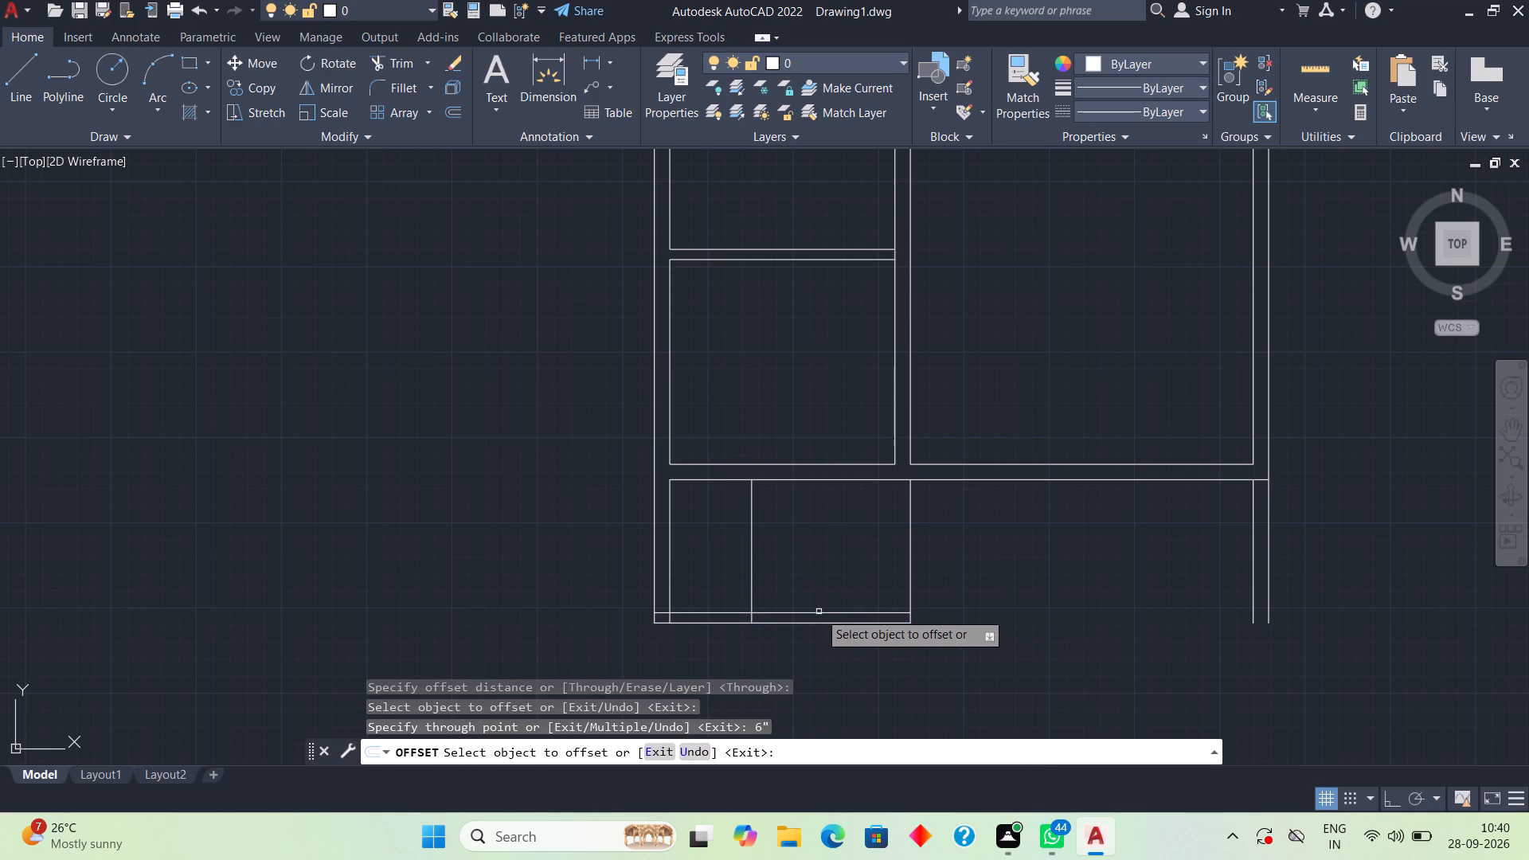
{"action": "left_click", "coordinate": [823, 615]}
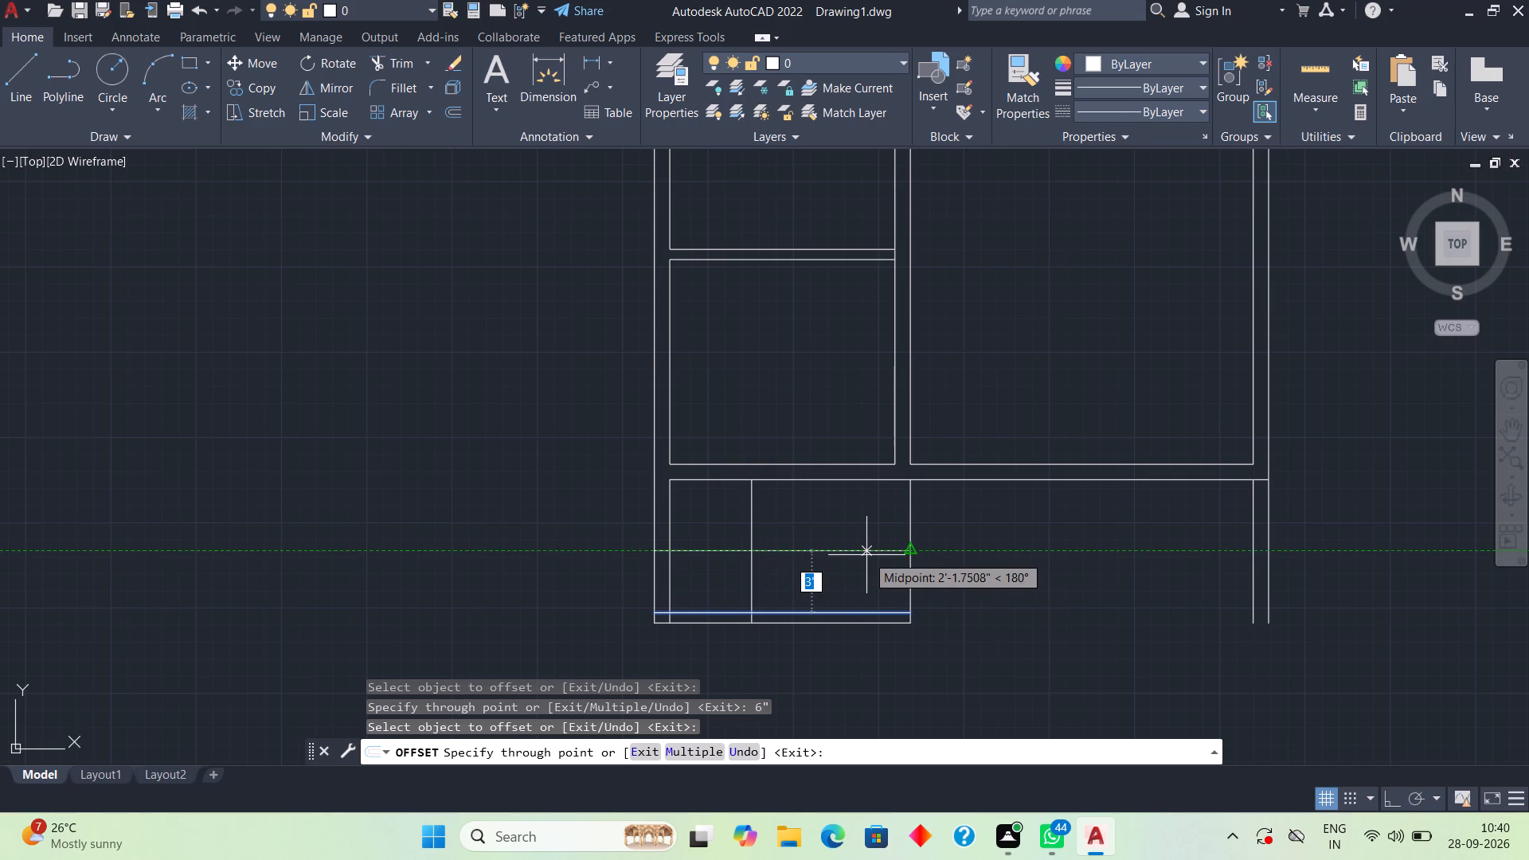
{"action": "key", "text": "space"}
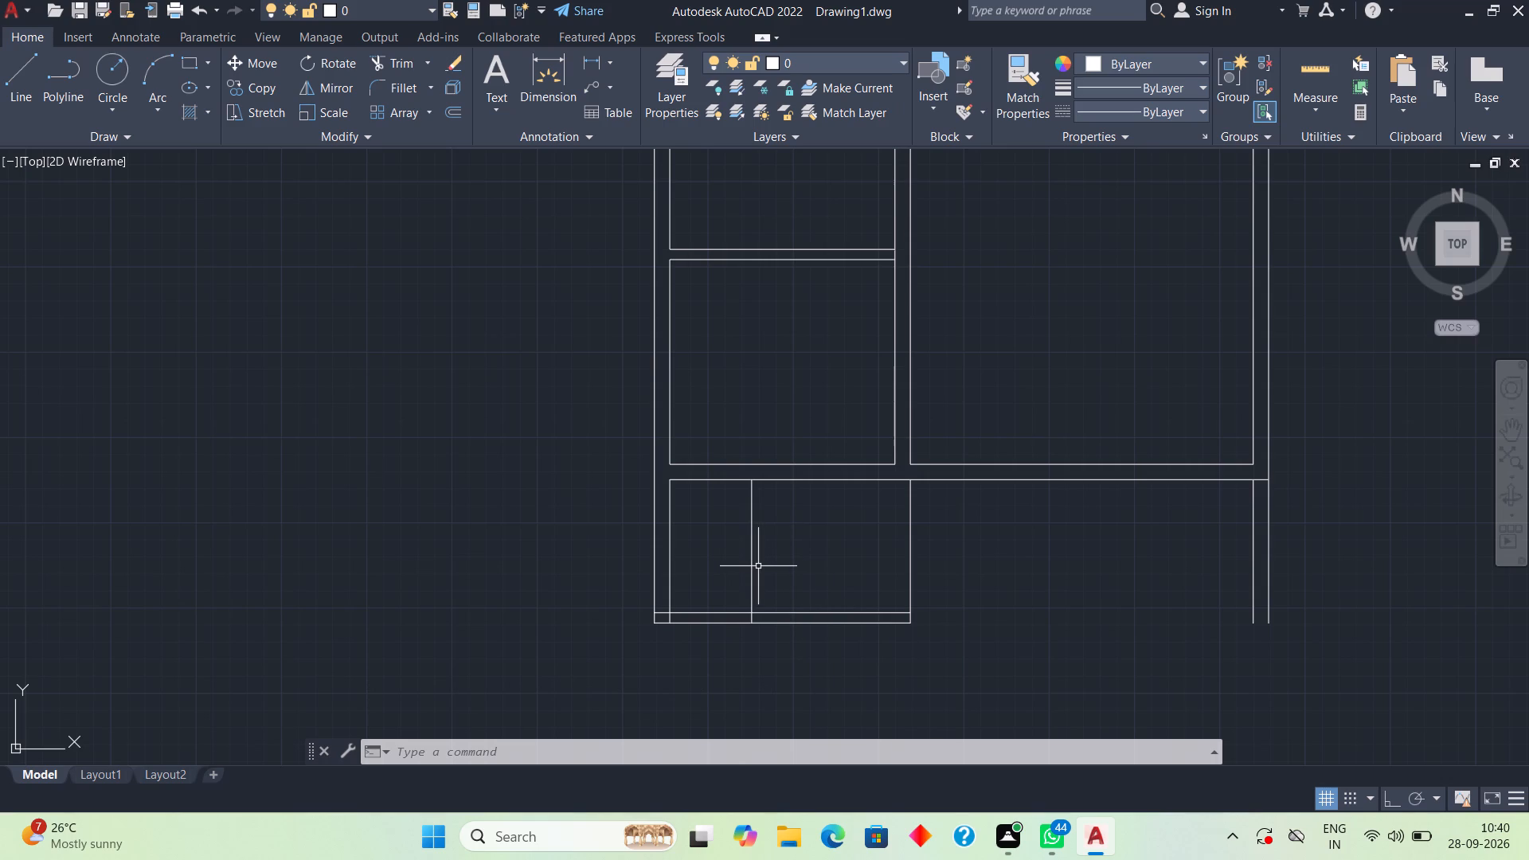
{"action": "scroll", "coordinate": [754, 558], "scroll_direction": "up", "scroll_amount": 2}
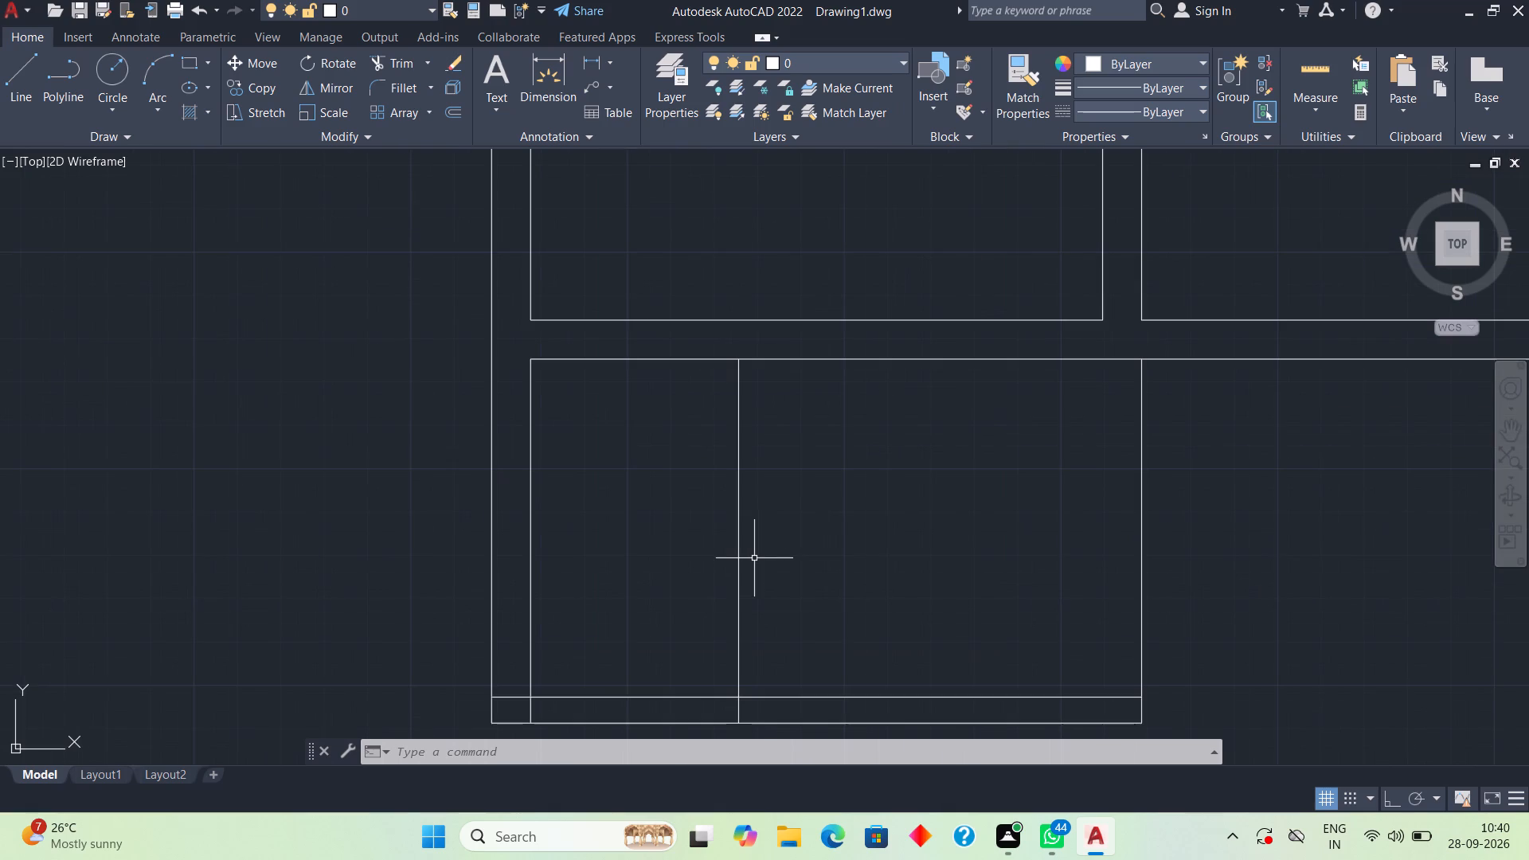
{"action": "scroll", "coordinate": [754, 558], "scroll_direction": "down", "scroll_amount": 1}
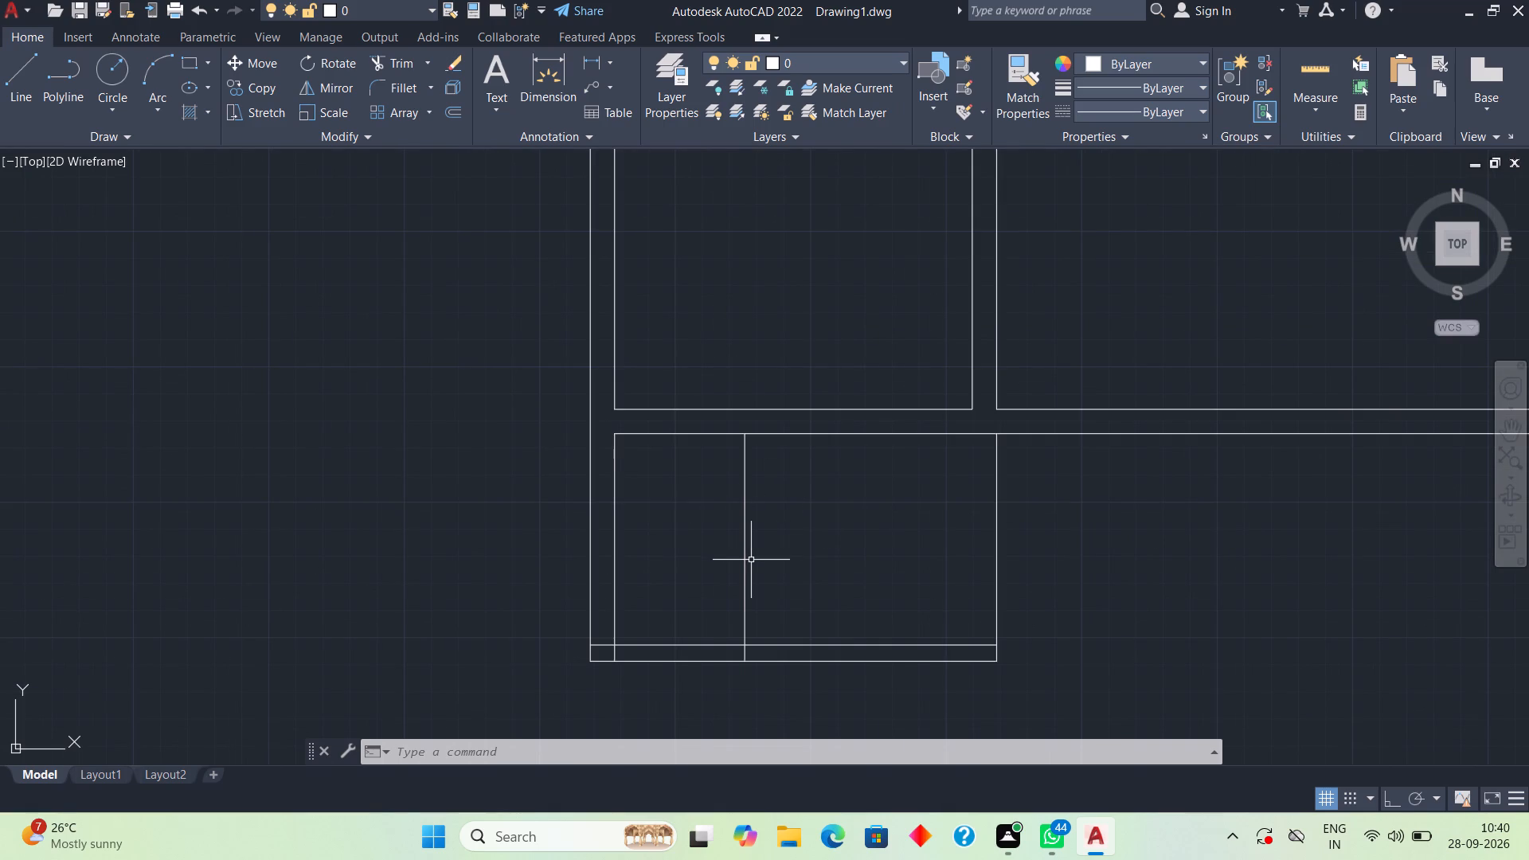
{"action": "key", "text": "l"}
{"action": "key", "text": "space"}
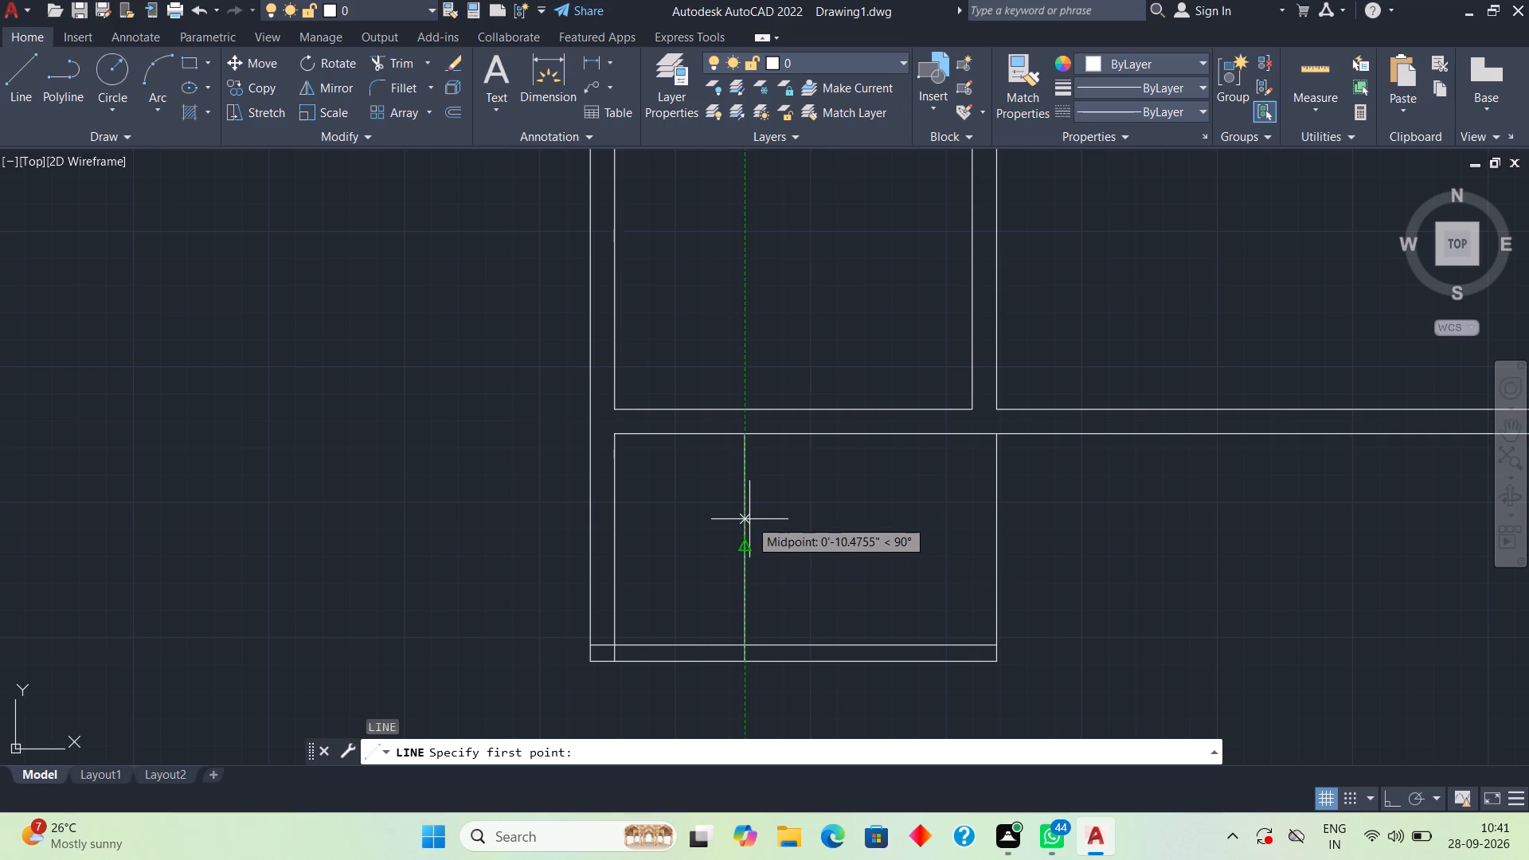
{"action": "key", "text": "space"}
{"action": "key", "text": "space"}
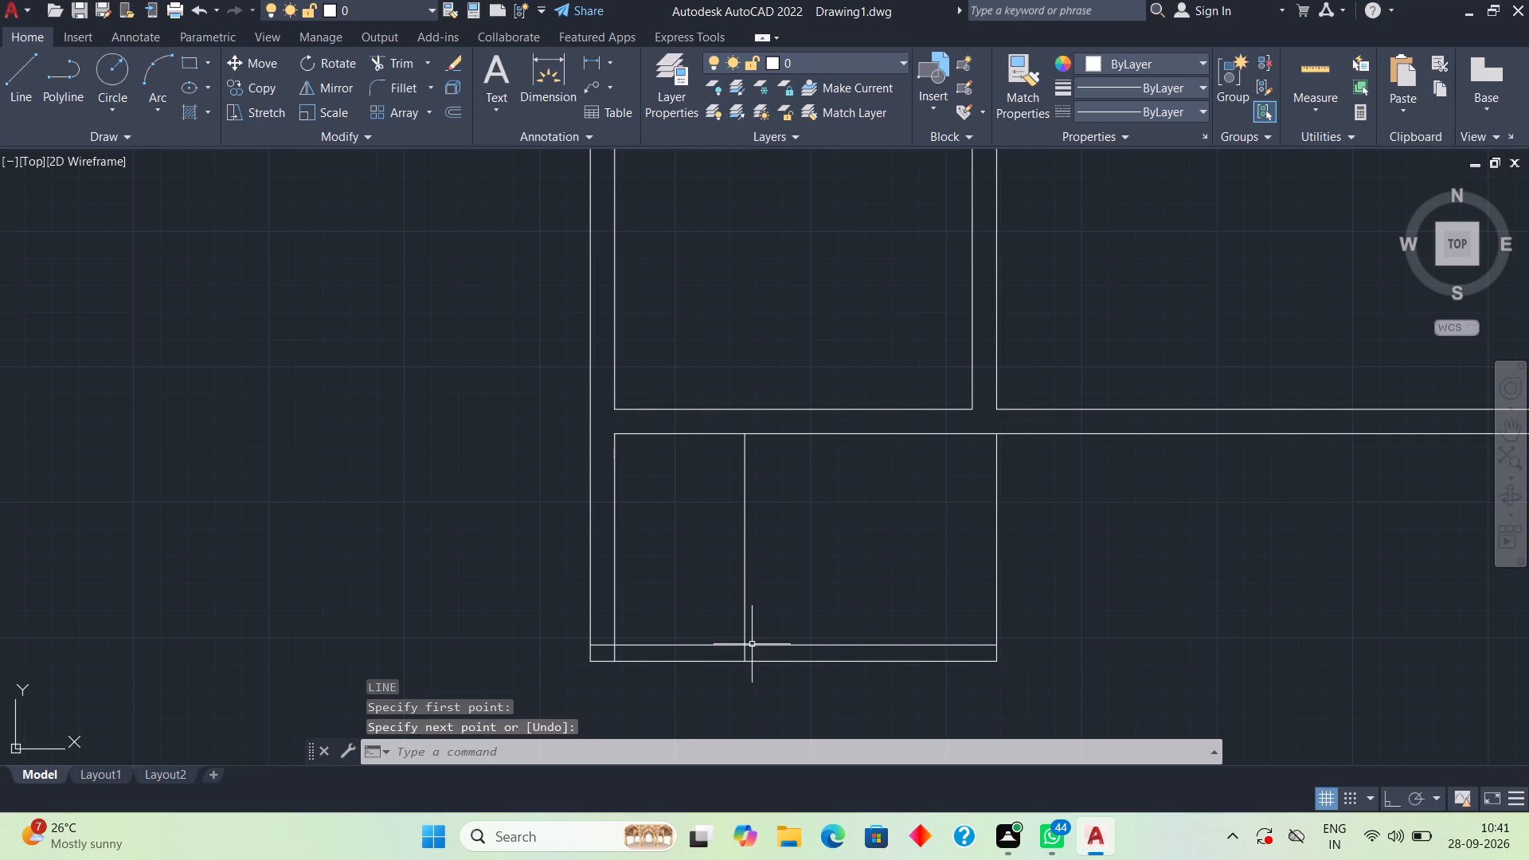
Trim the short vertical partition's end between the two bottom wall lines.
{"action": "key", "text": "t"}
{"action": "type", "text": "r"}
{"action": "key", "text": "space"}
{"action": "key", "text": "space"}
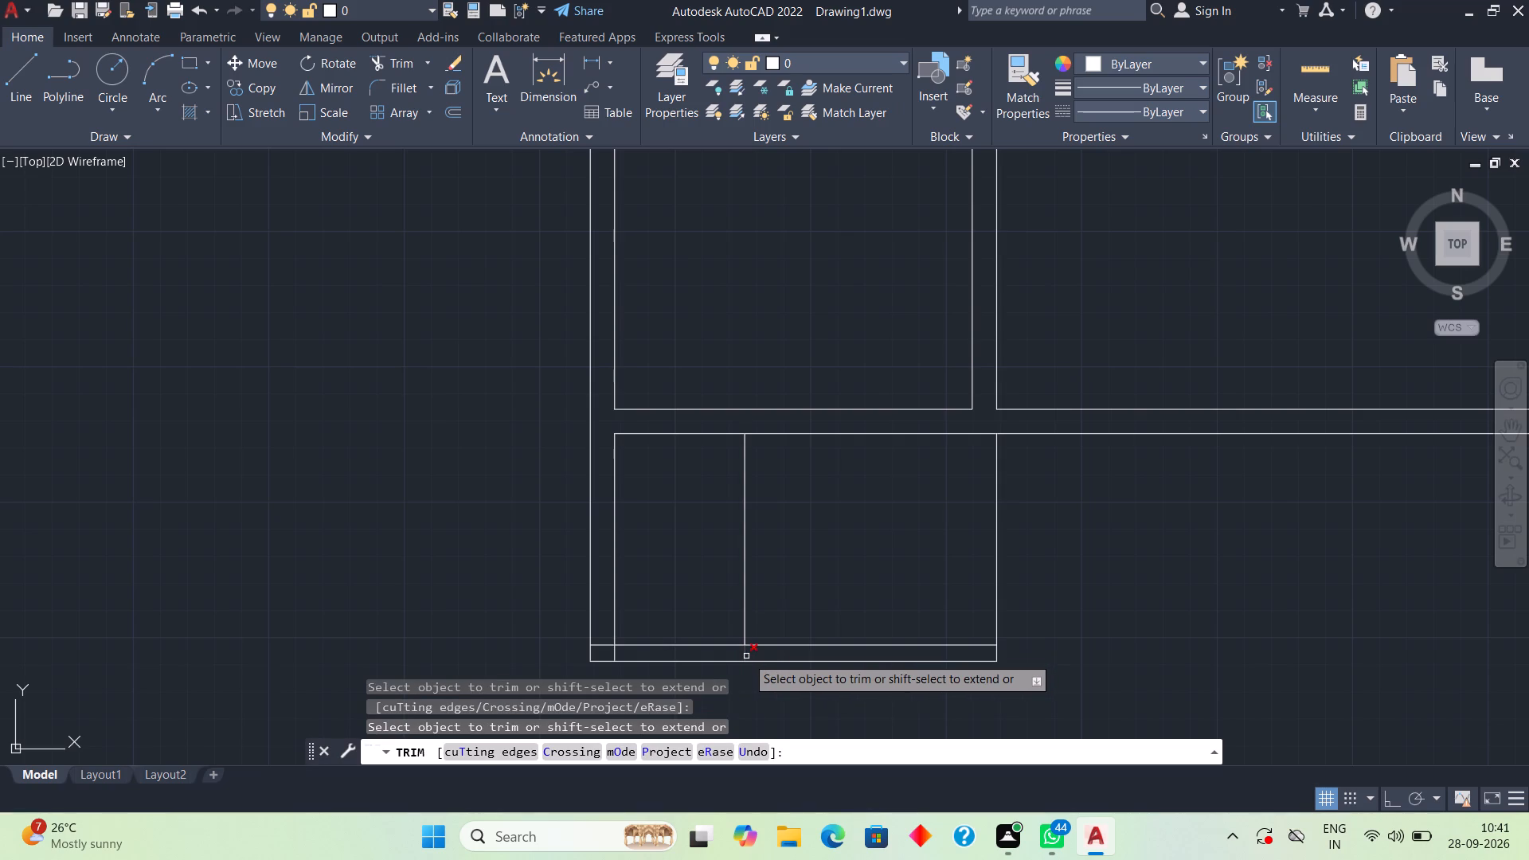
{"action": "left_click", "coordinate": [746, 656]}
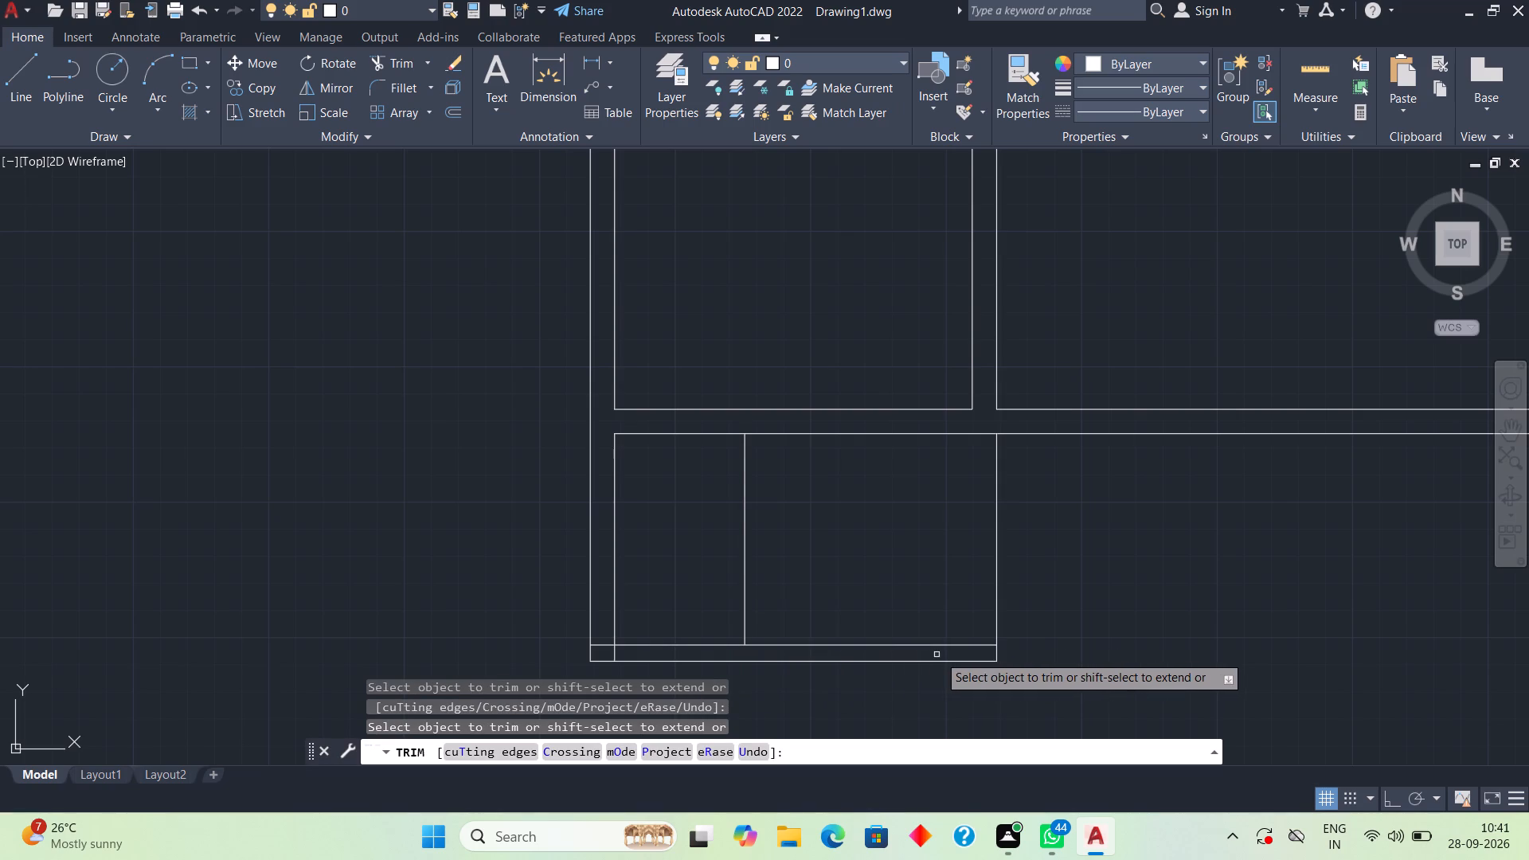
{"action": "key", "text": "space"}
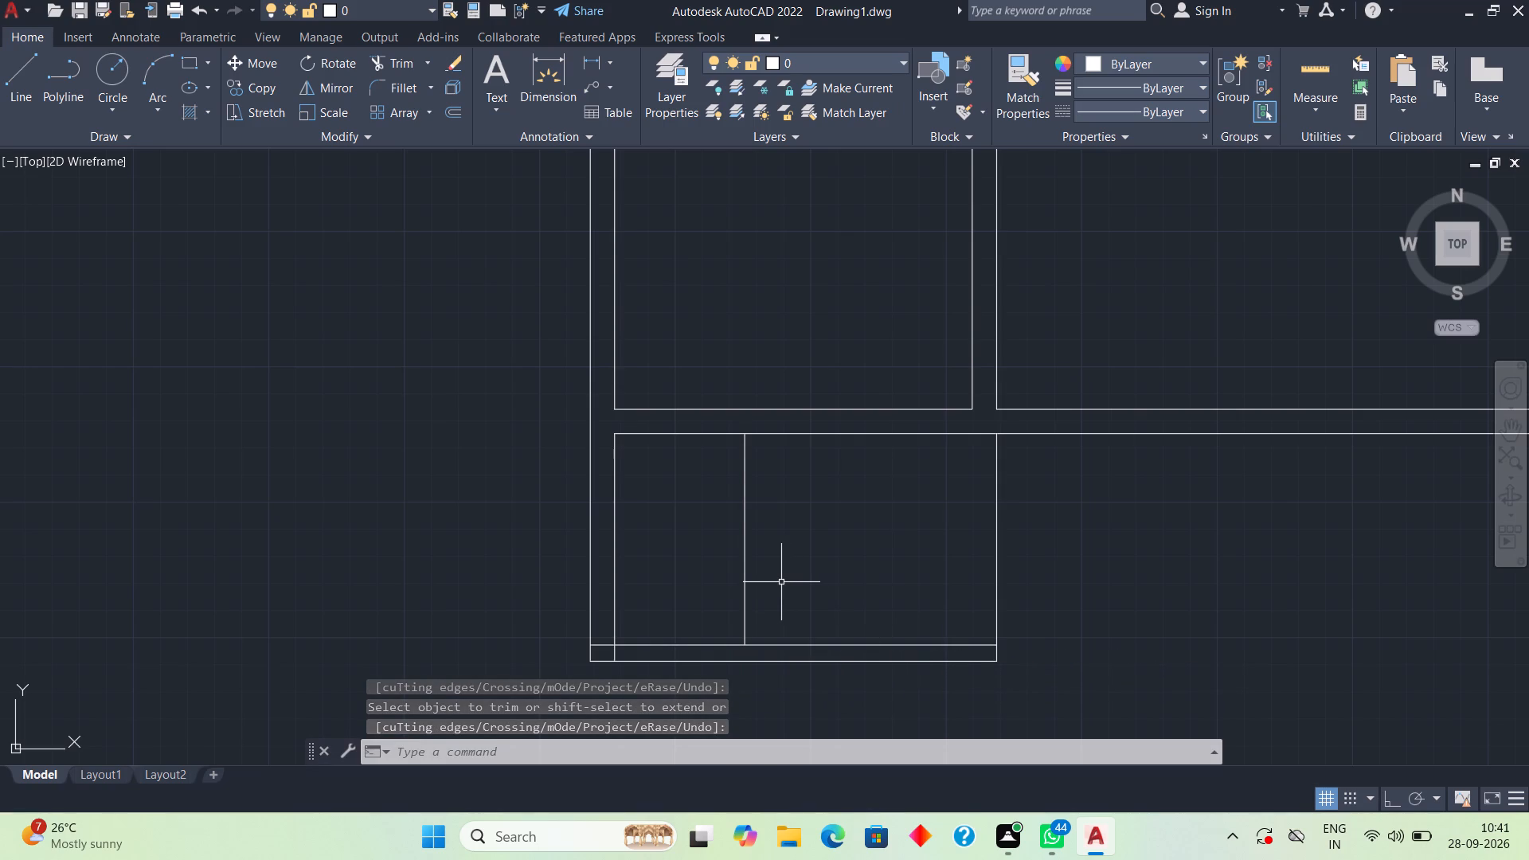
Draw a horizontal line from the vertical partition's midpoint across to the dividing wall's line in the bottom strip.
{"action": "type", "text": "l"}
{"action": "key", "text": "space"}
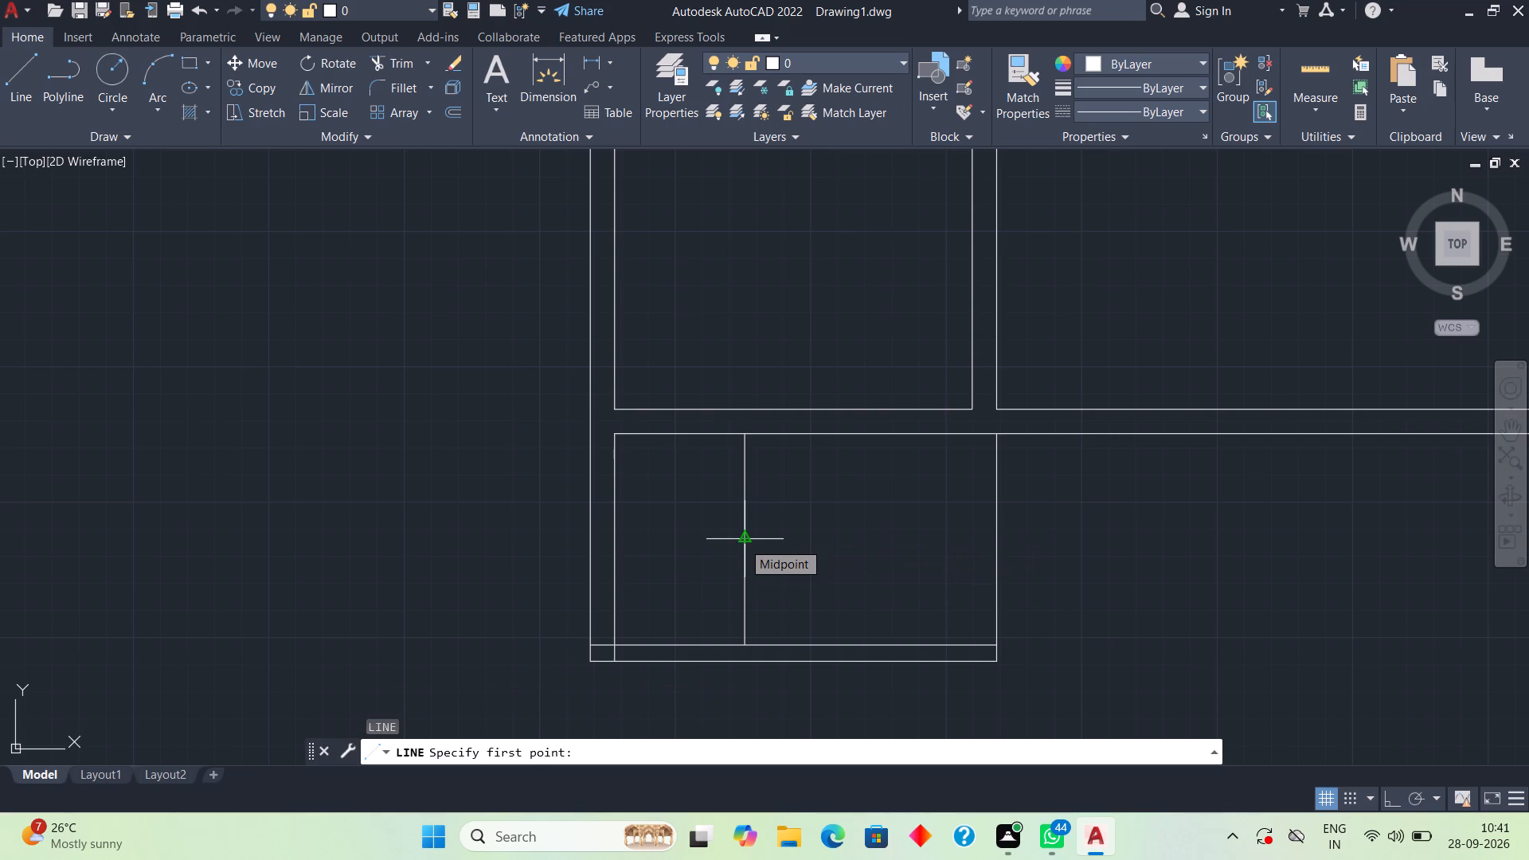
{"action": "left_click", "coordinate": [742, 541]}
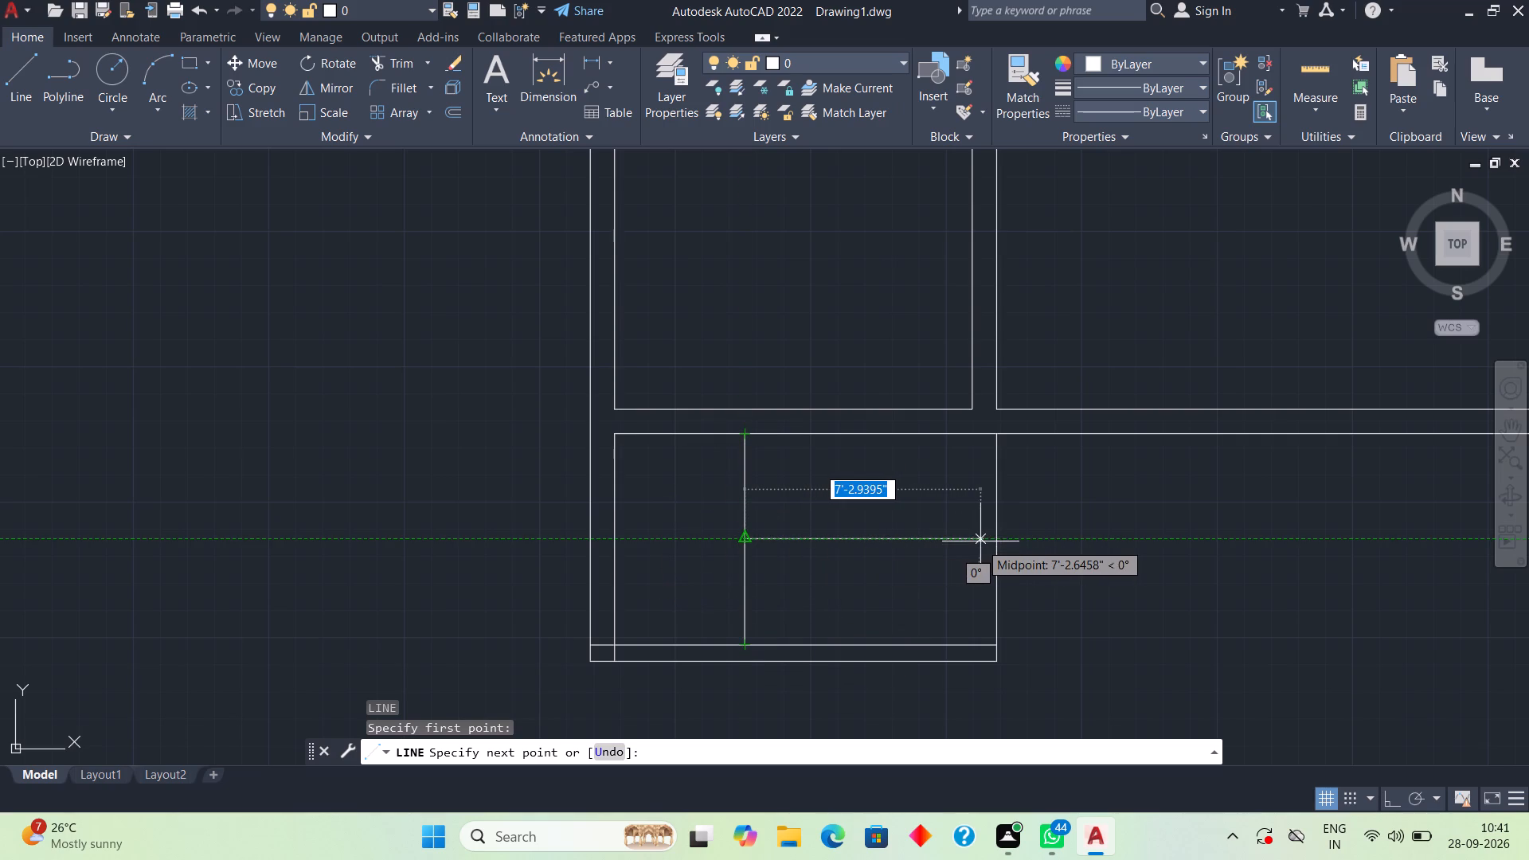
{"action": "left_click", "coordinate": [999, 538]}
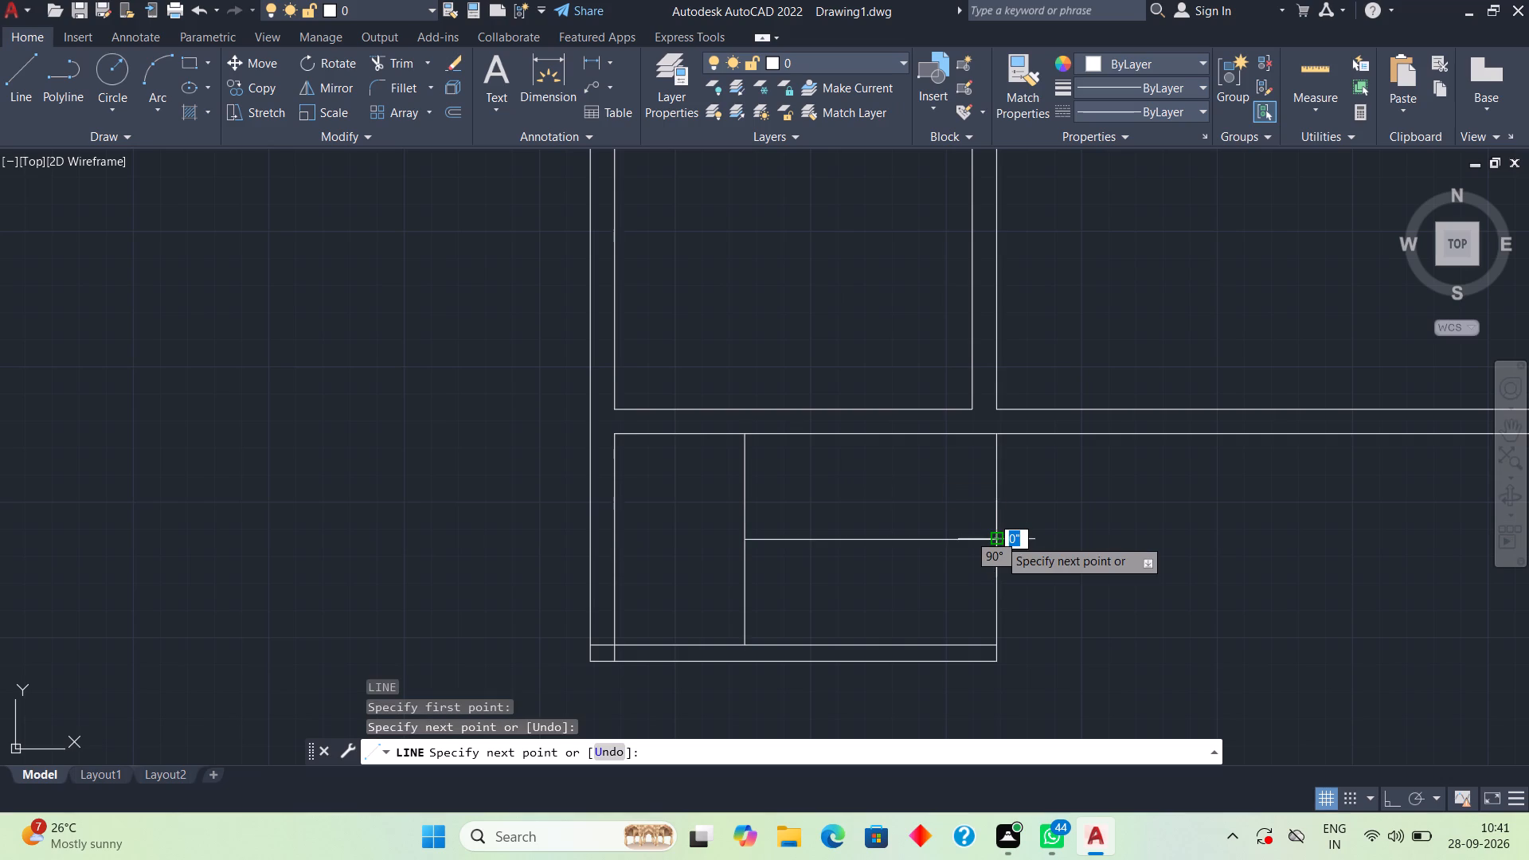
{"action": "key", "text": "space"}
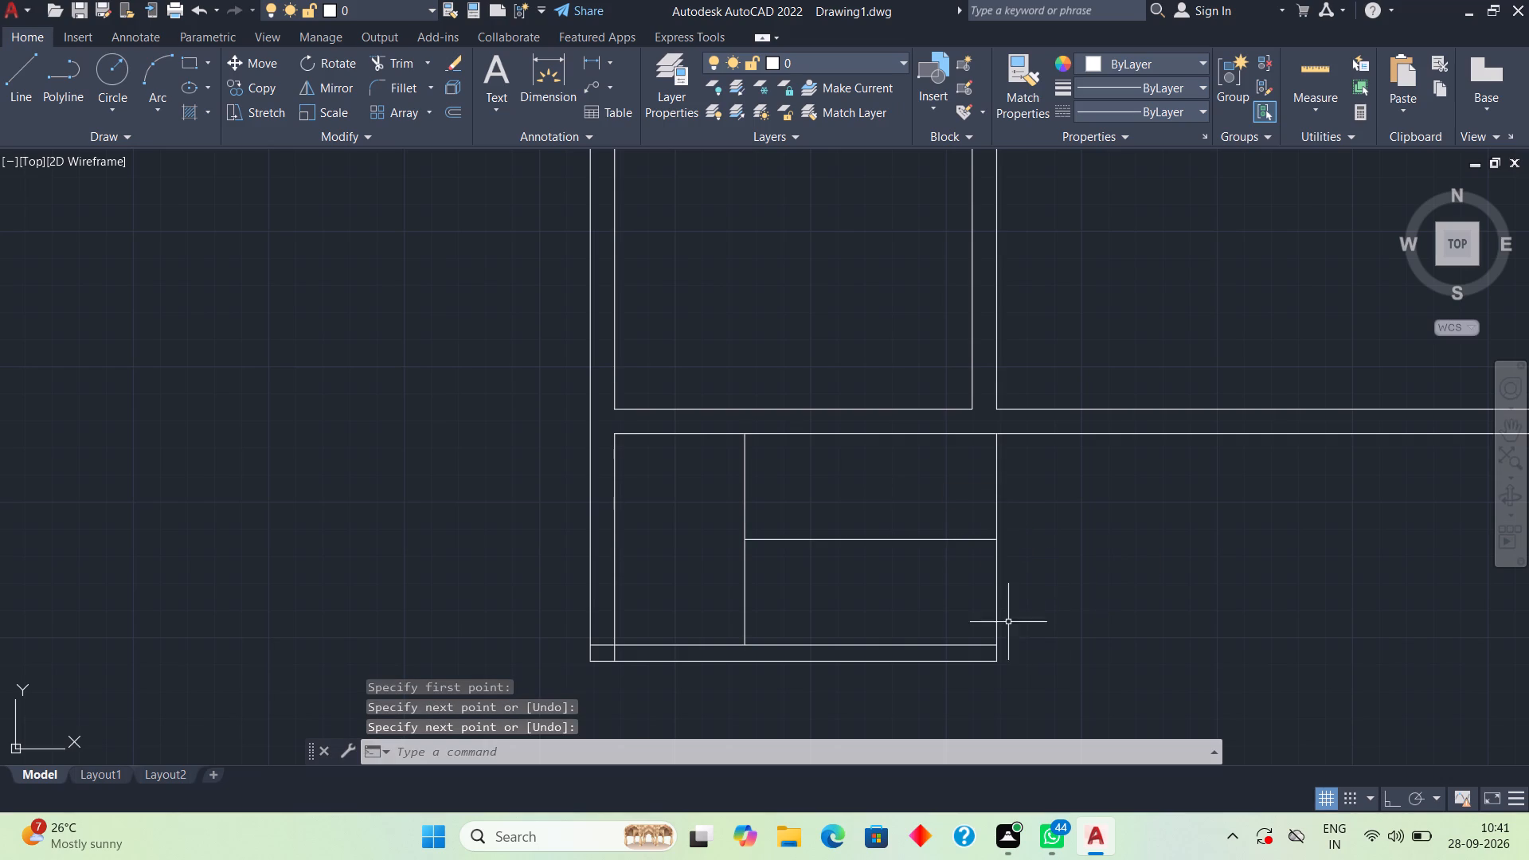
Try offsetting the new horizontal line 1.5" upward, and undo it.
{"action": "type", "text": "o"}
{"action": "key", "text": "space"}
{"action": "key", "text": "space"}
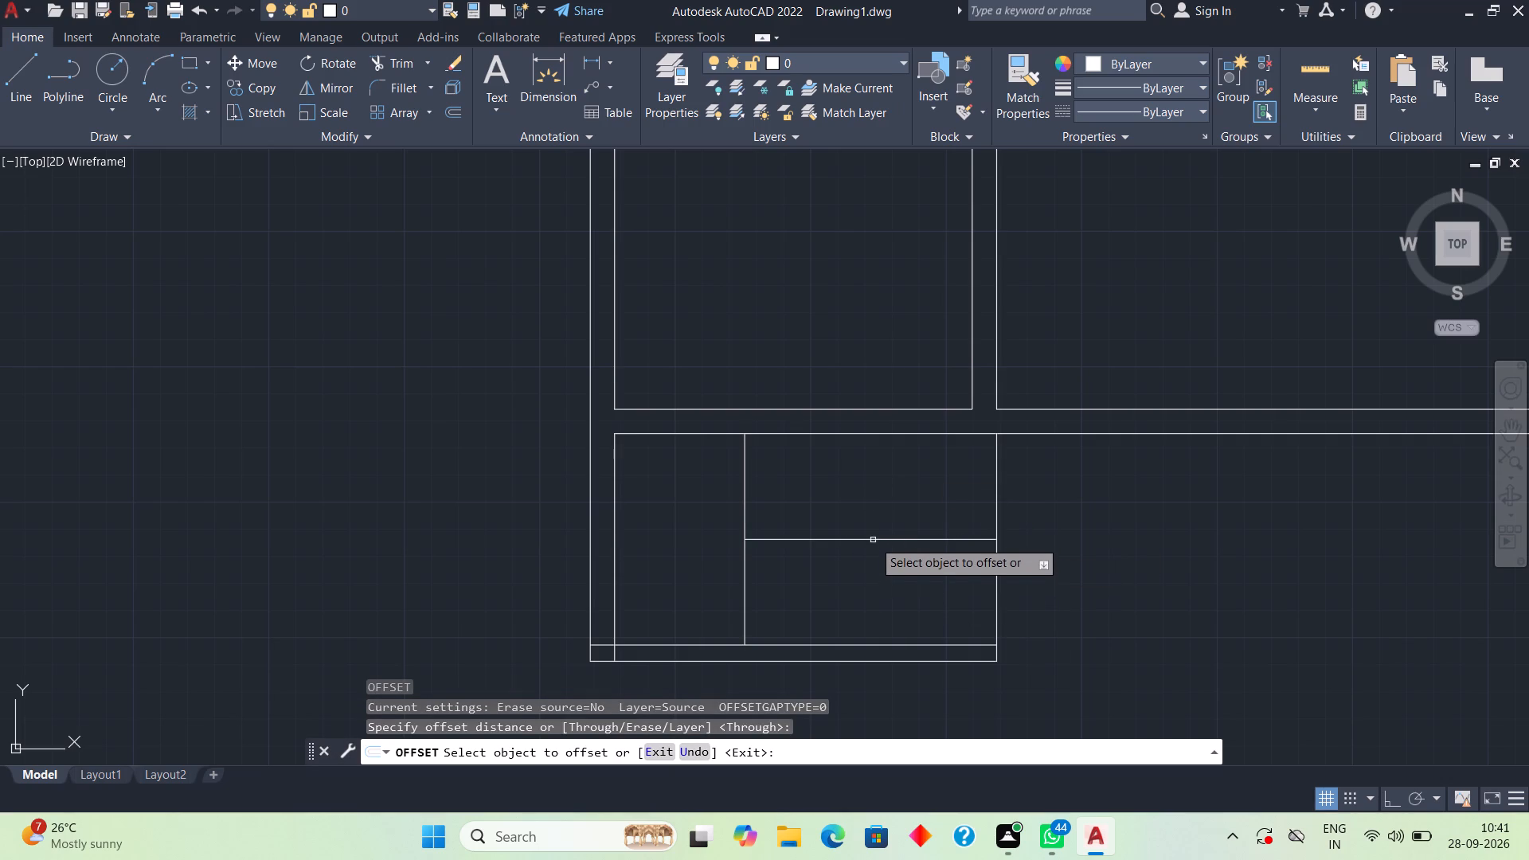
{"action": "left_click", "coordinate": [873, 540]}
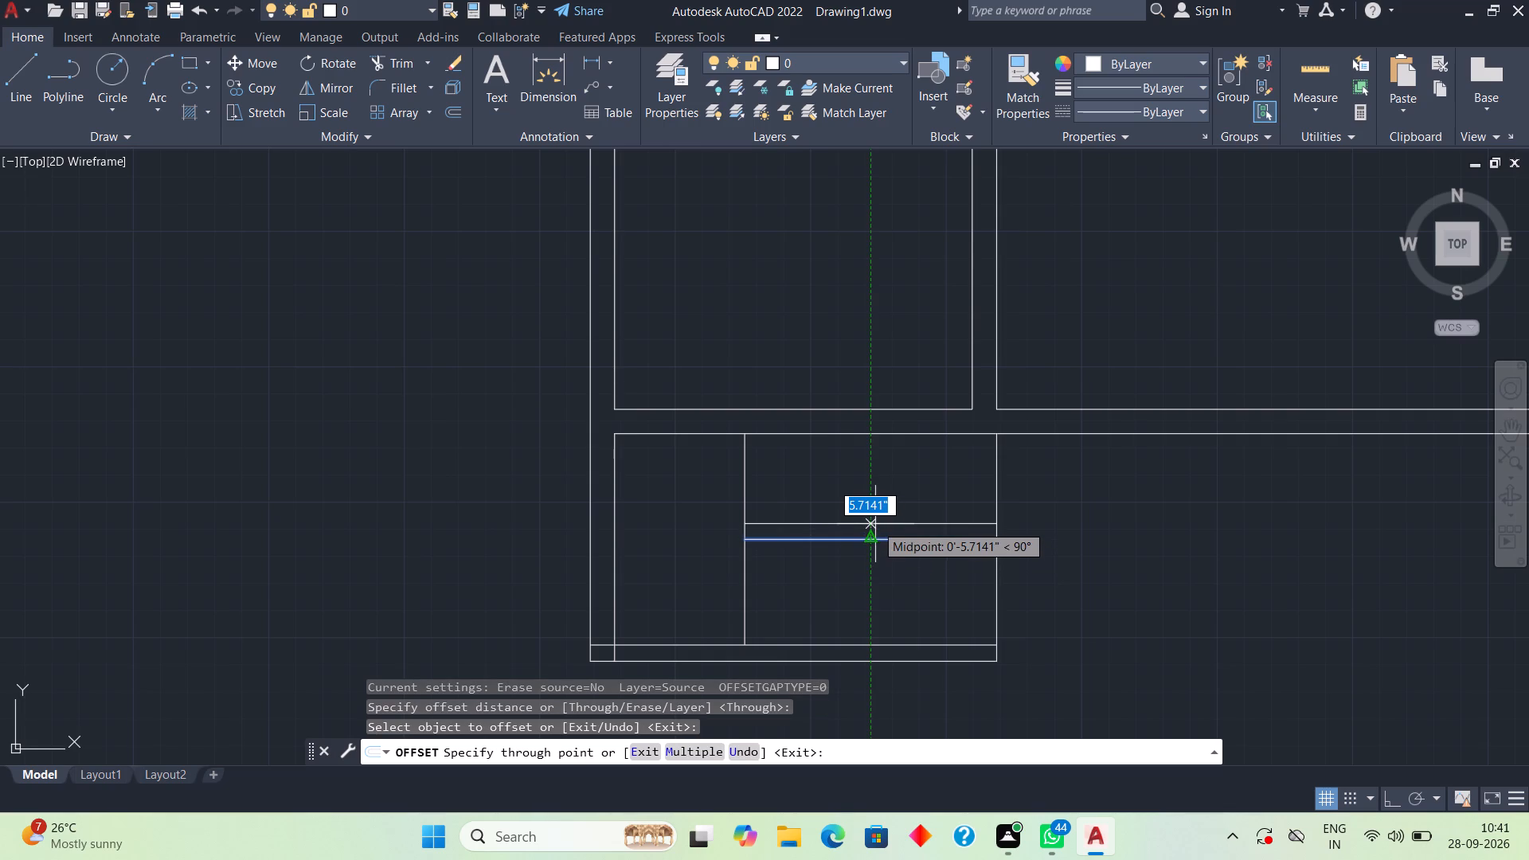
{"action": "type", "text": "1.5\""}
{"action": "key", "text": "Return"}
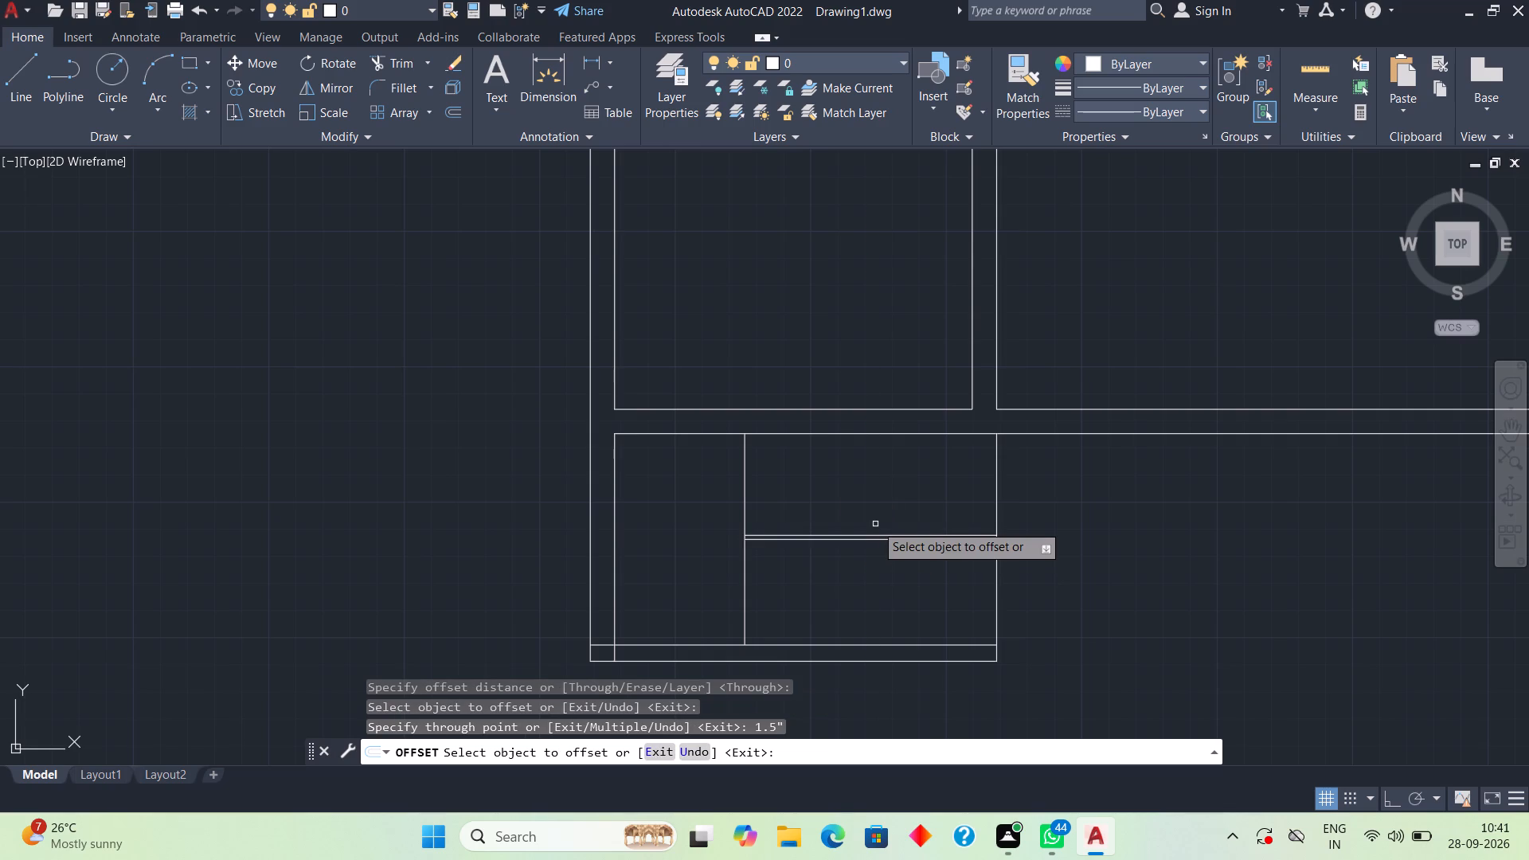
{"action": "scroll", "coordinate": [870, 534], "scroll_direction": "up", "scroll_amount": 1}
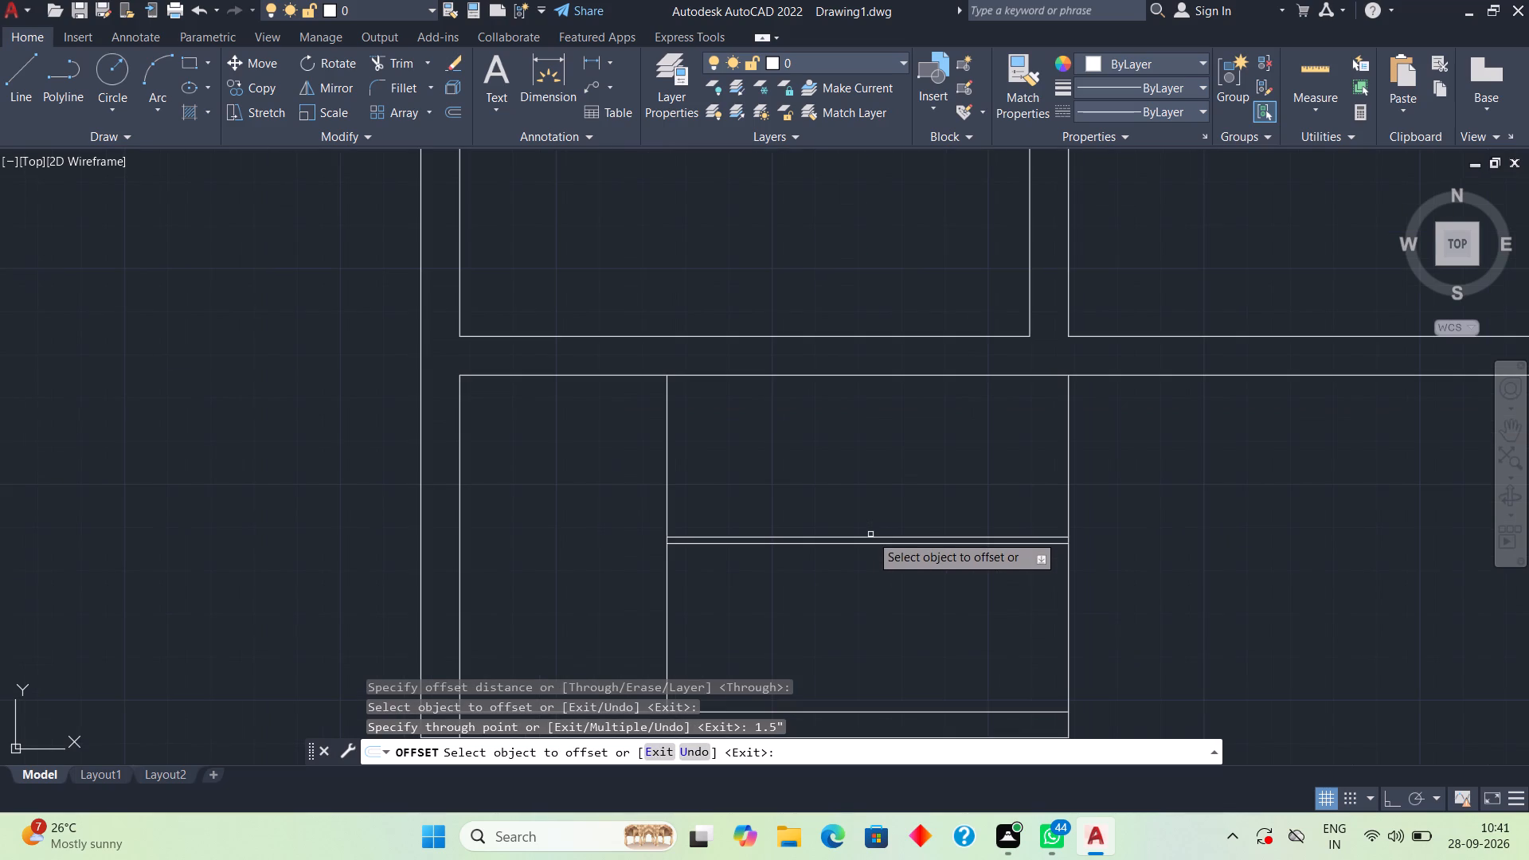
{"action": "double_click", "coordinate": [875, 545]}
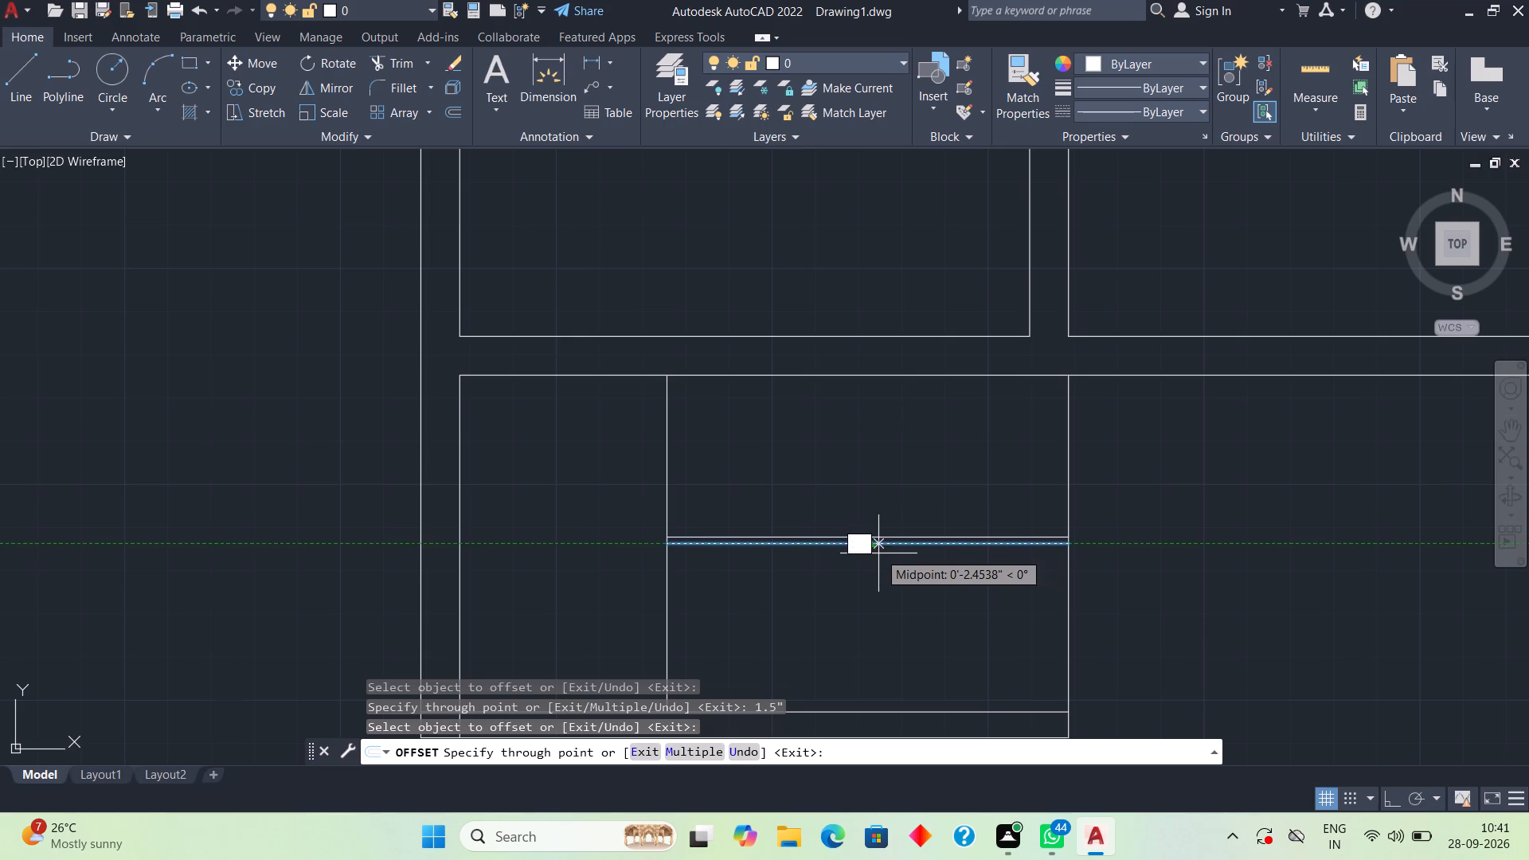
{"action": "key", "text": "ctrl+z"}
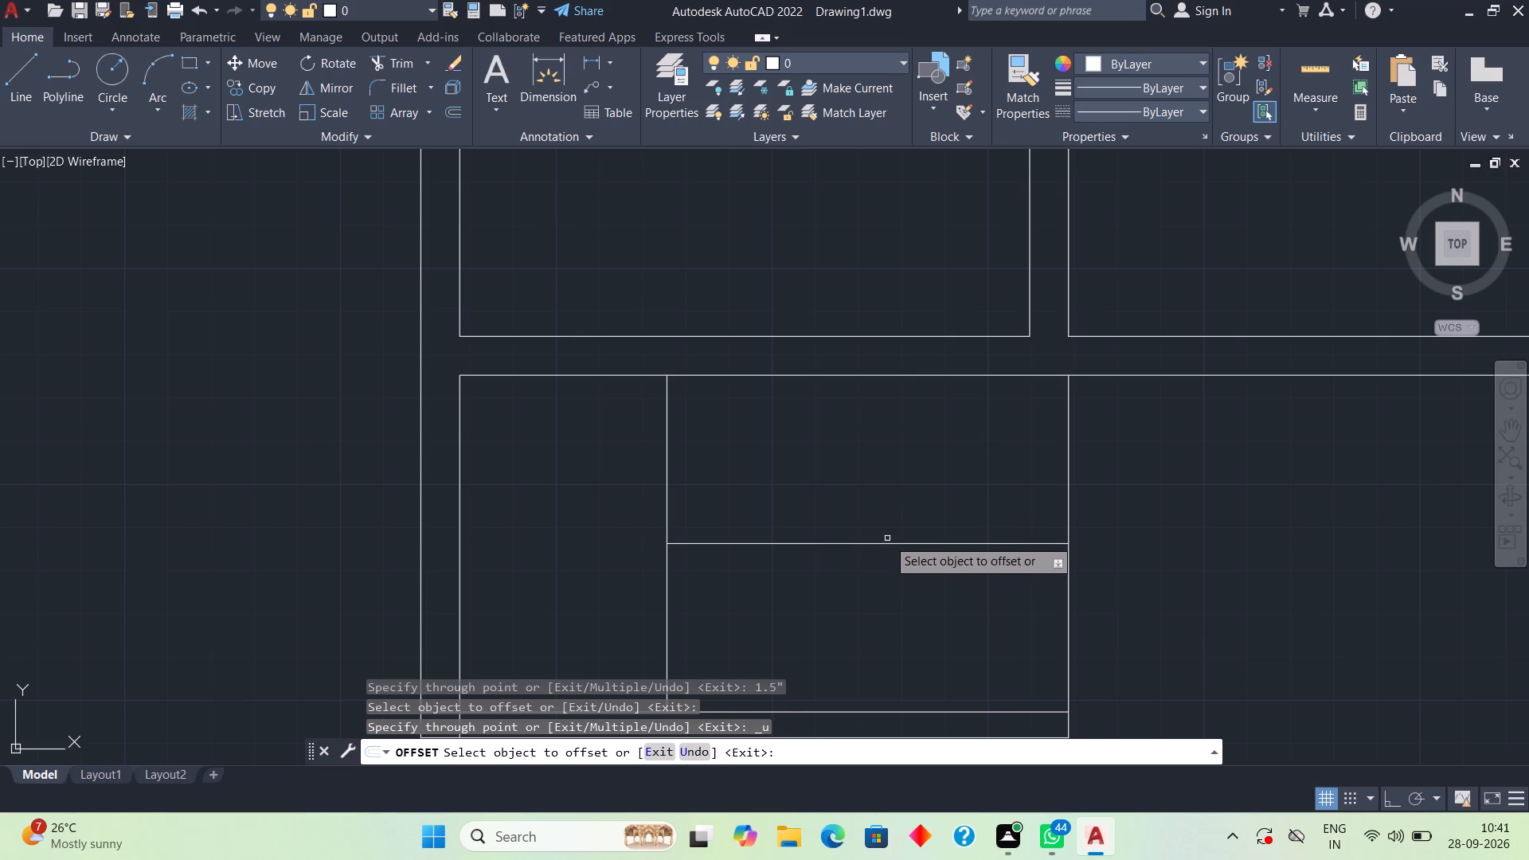
Offset the horizontal midline 3" upward and 3" downward to form both faces of the partition.
{"action": "left_click", "coordinate": [887, 543]}
{"action": "type", "text": "3\""}
{"action": "key", "text": "Return"}
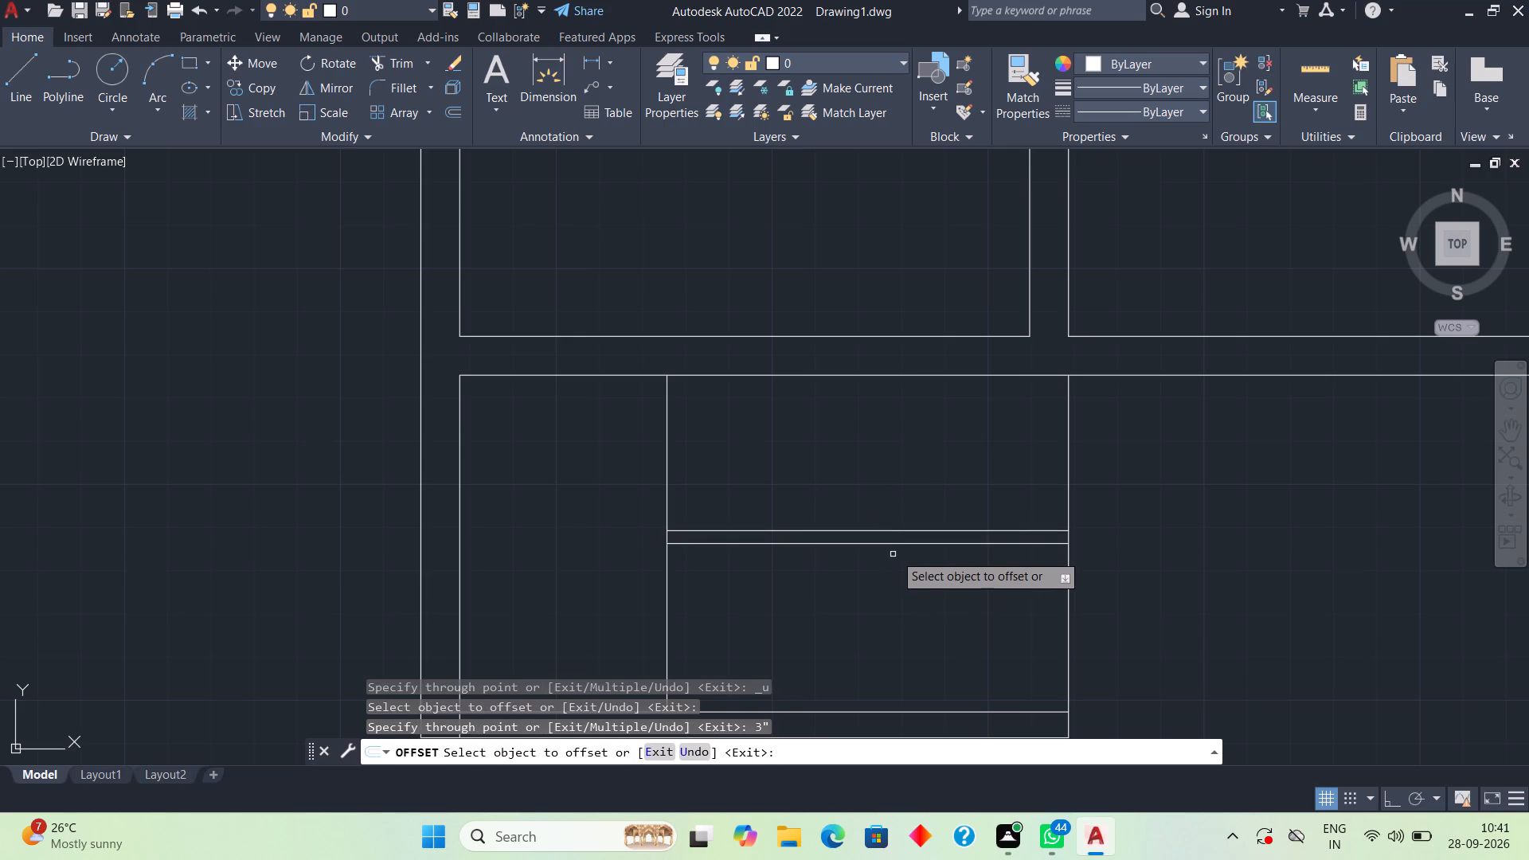
{"action": "left_click", "coordinate": [897, 547]}
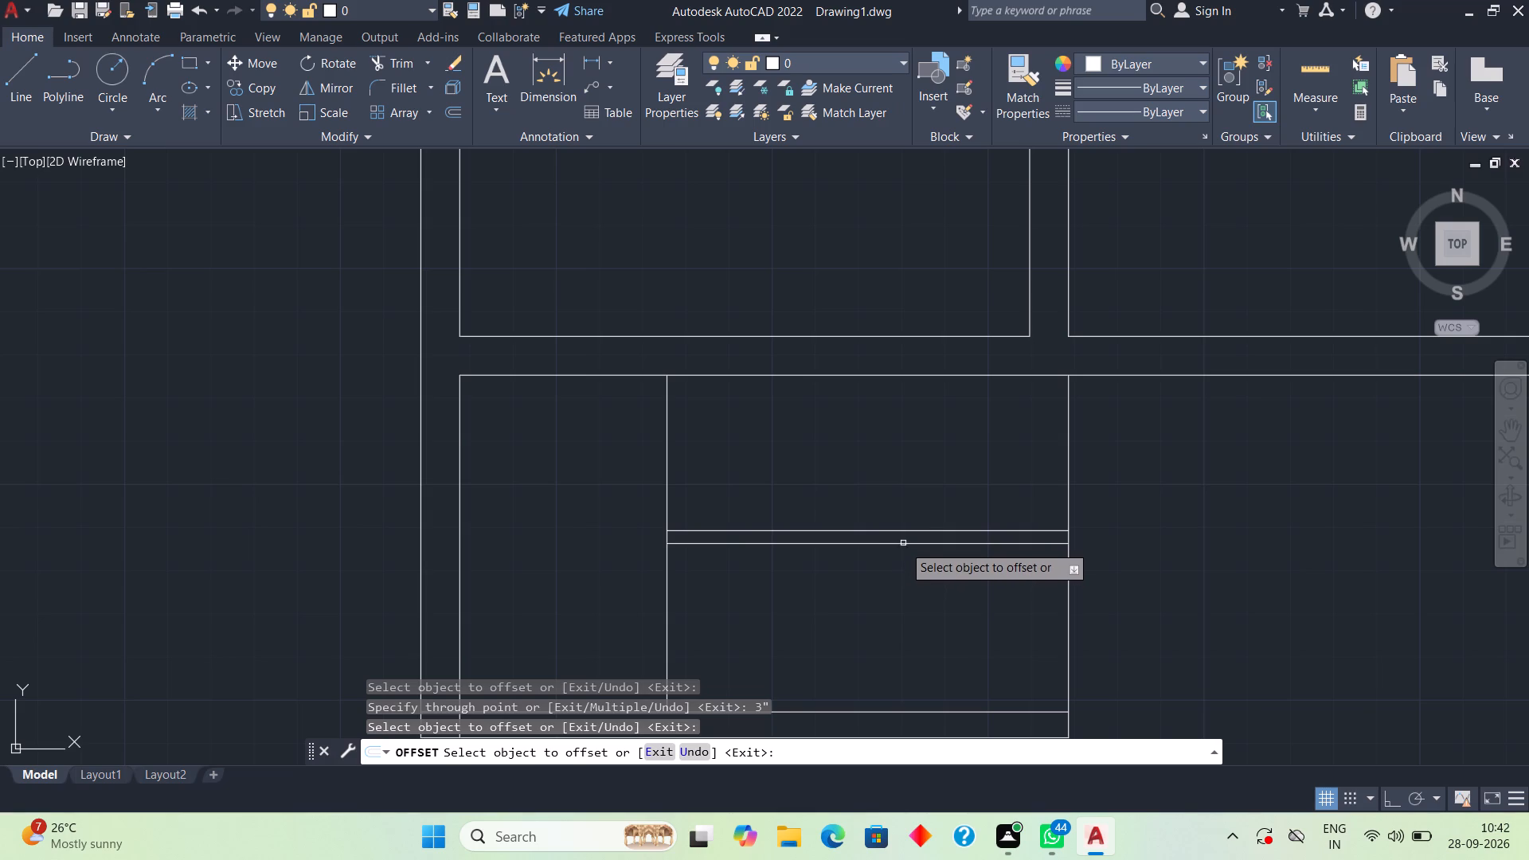
{"action": "left_click", "coordinate": [903, 545]}
{"action": "type", "text": "3\""}
{"action": "key", "text": "Return"}
{"action": "key", "text": "space"}
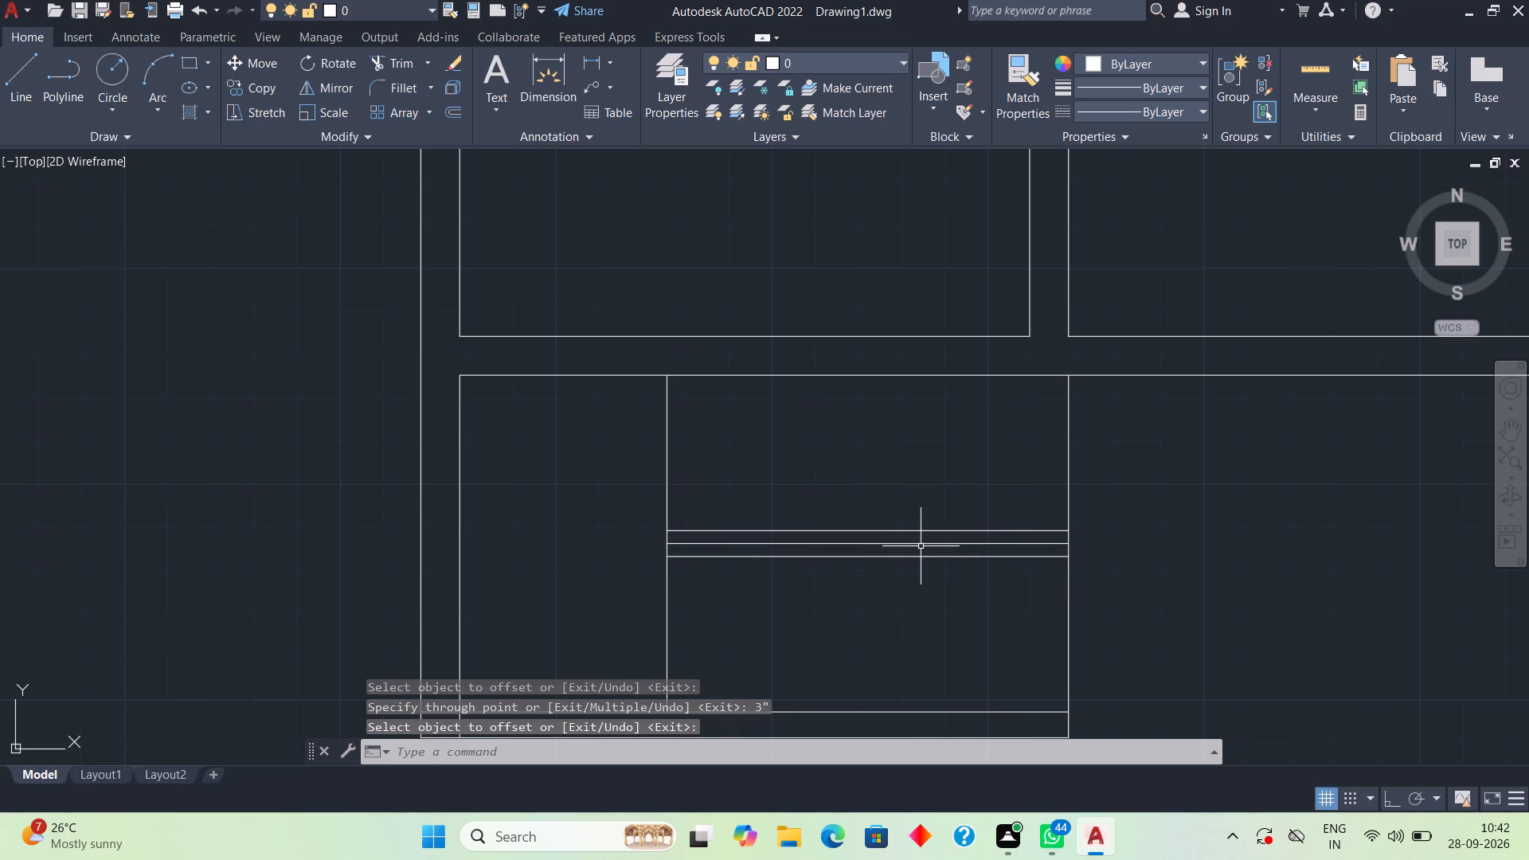
Erase the original midline between the two offset partition lines.
{"action": "left_click", "coordinate": [921, 545]}
{"action": "key", "text": "Delete"}
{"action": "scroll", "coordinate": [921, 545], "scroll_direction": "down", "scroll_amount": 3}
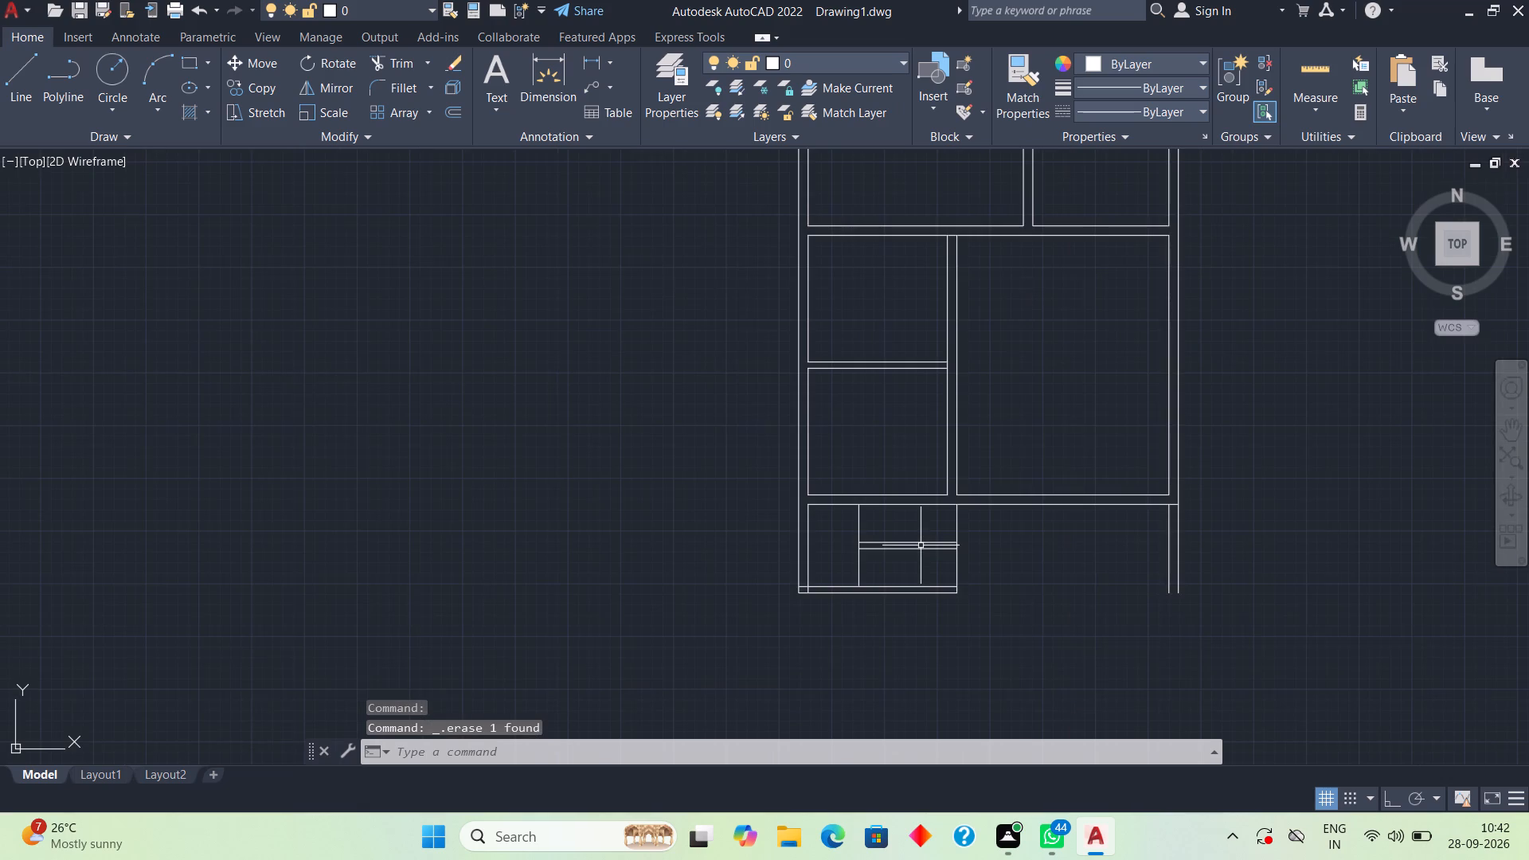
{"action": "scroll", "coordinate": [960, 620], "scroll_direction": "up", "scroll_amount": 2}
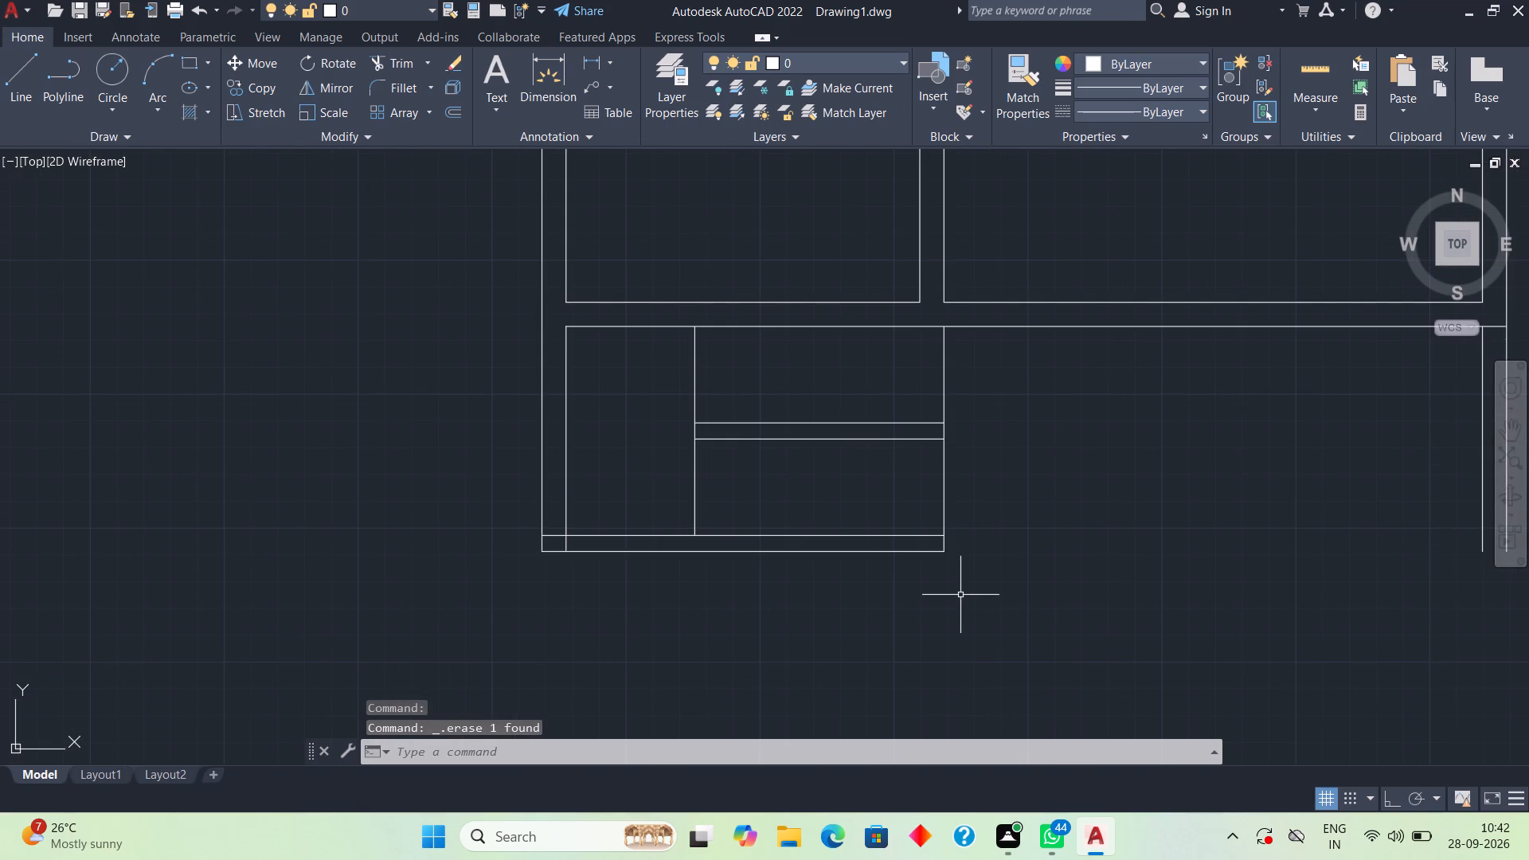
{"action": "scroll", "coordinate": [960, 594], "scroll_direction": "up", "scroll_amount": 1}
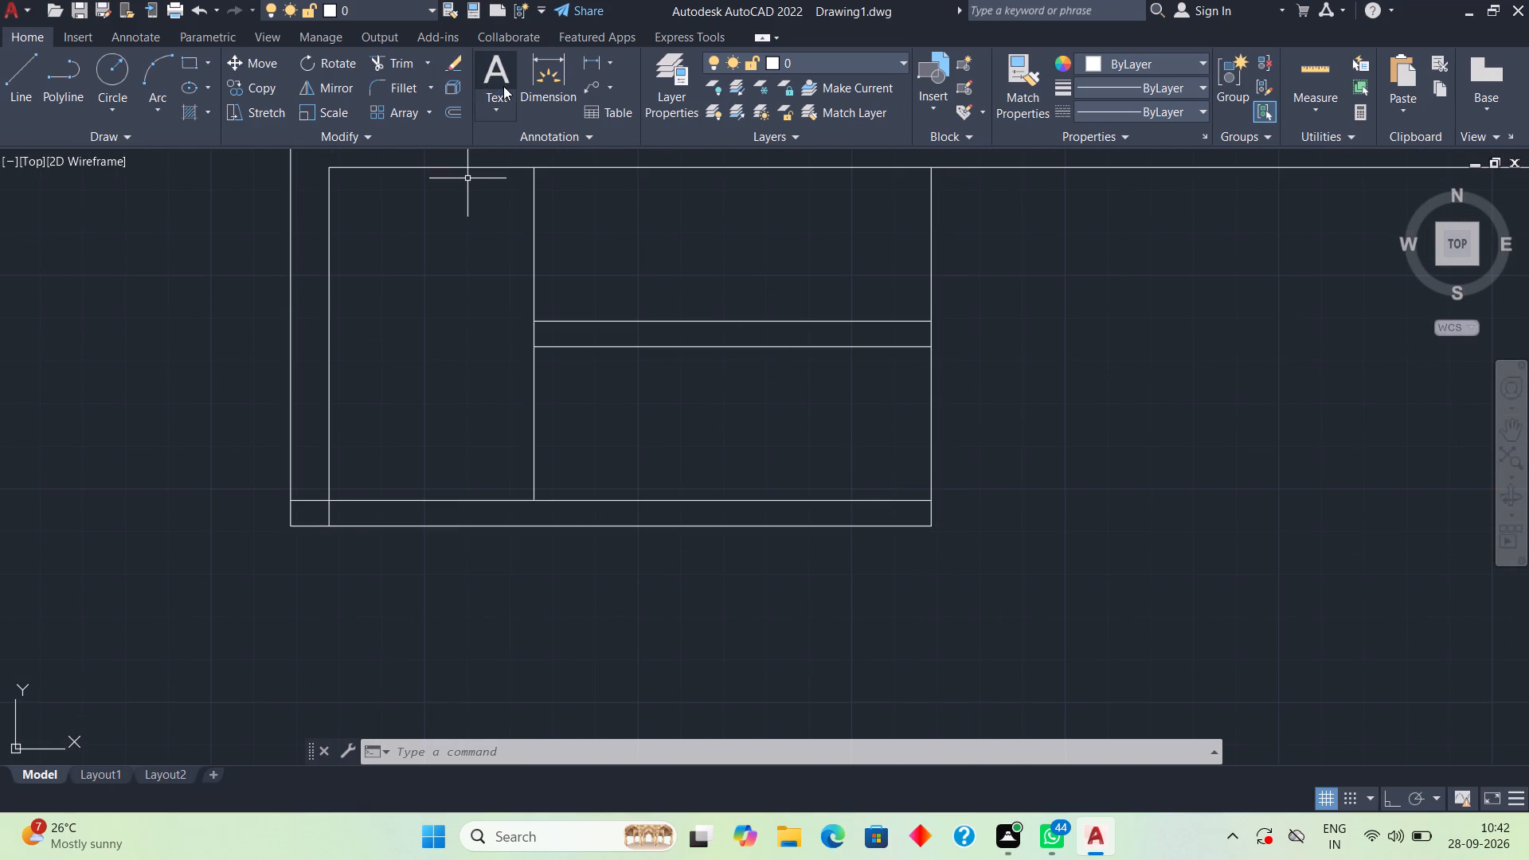
Measure the thickness between the two horizontal partition lines at the dividing wall with a dimension.
{"action": "left_click", "coordinate": [558, 84]}
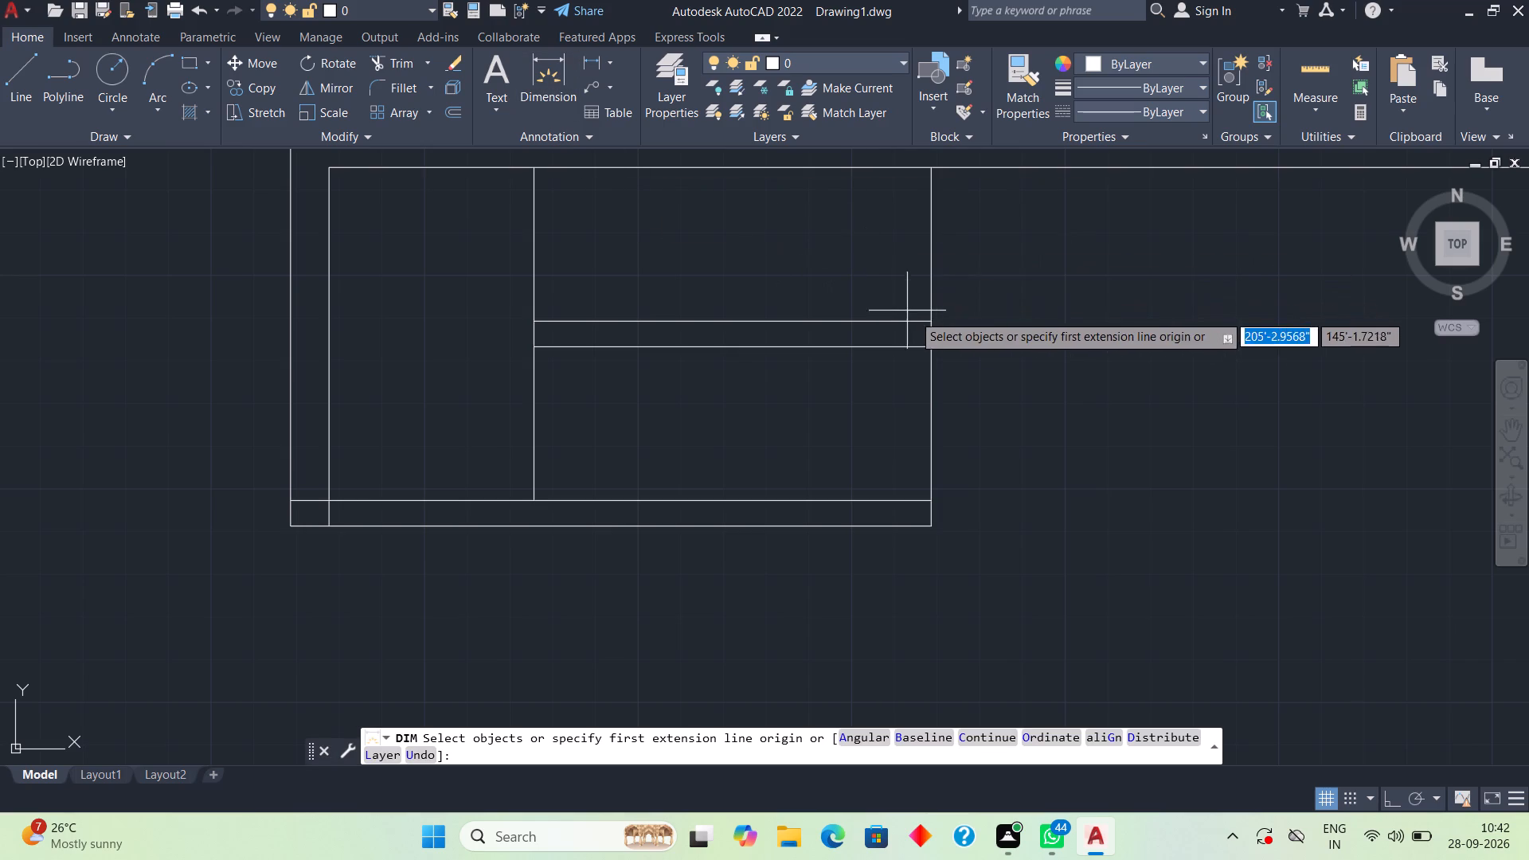
{"action": "left_click", "coordinate": [929, 322]}
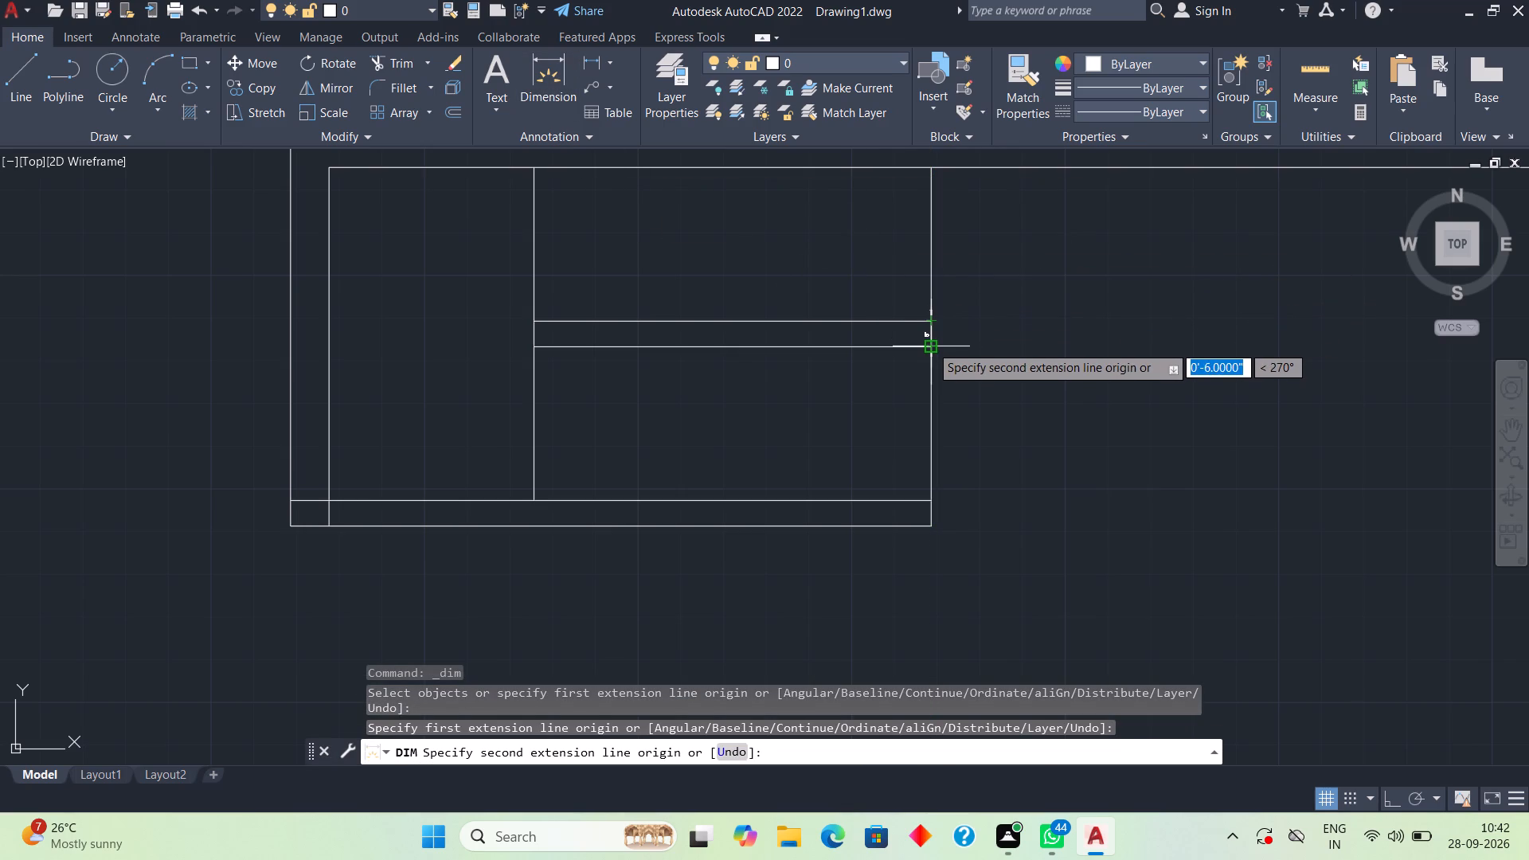
{"action": "left_click", "coordinate": [930, 345]}
{"action": "scroll", "coordinate": [948, 315], "scroll_direction": "up", "scroll_amount": 3}
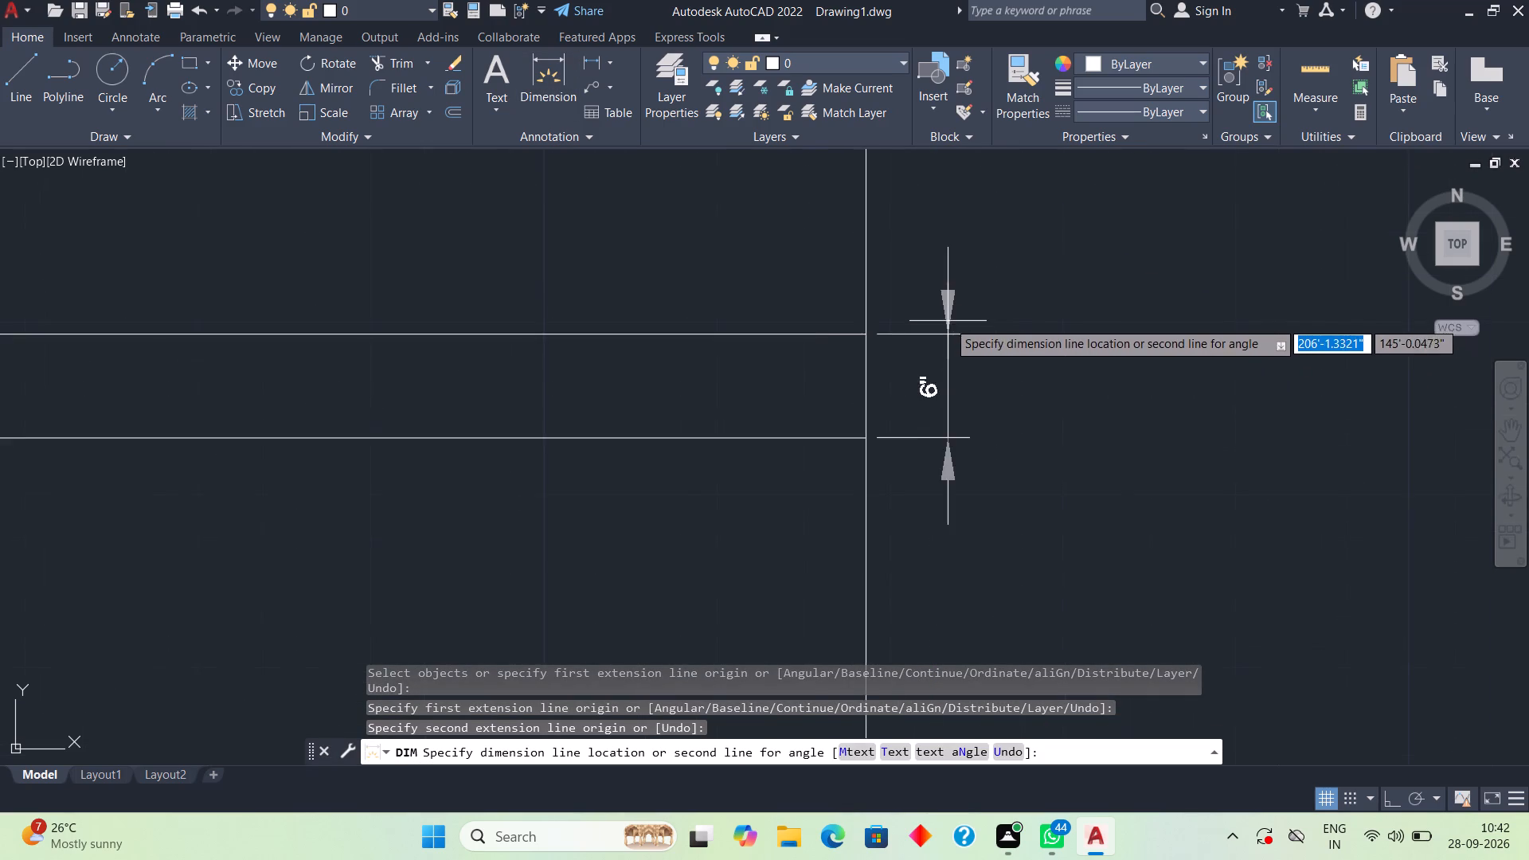
{"action": "scroll", "coordinate": [948, 330], "scroll_direction": "up", "scroll_amount": 1}
{"action": "key", "text": "space"}
Draw a horizontal line closing the bottom strip, from the dividing line's lower end to the right outer wall's lower end.
{"action": "scroll", "coordinate": [948, 330], "scroll_direction": "down", "scroll_amount": 2}
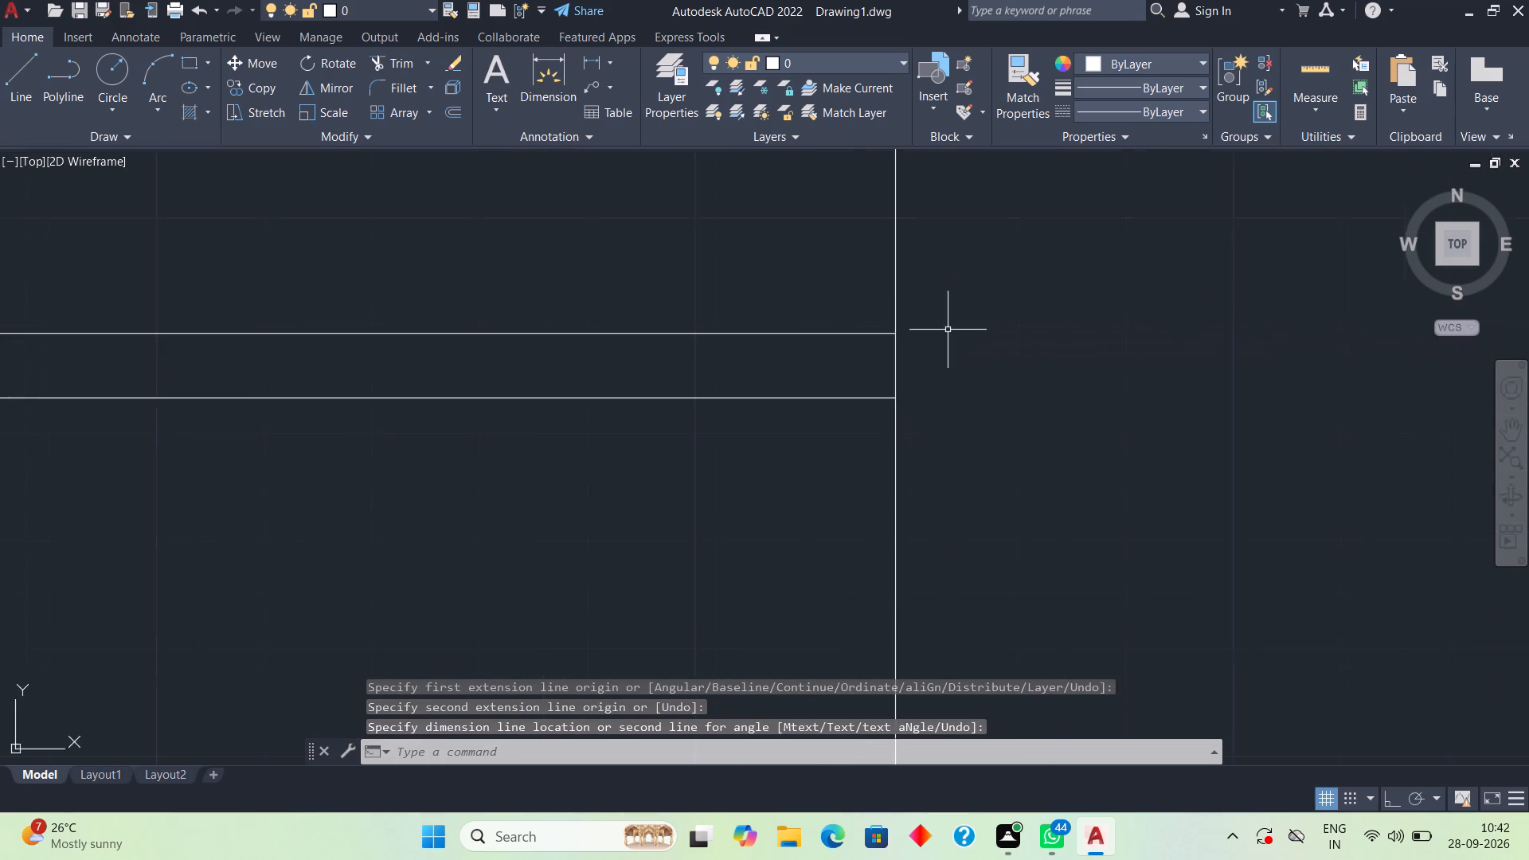
{"action": "scroll", "coordinate": [948, 330], "scroll_direction": "down", "scroll_amount": 3}
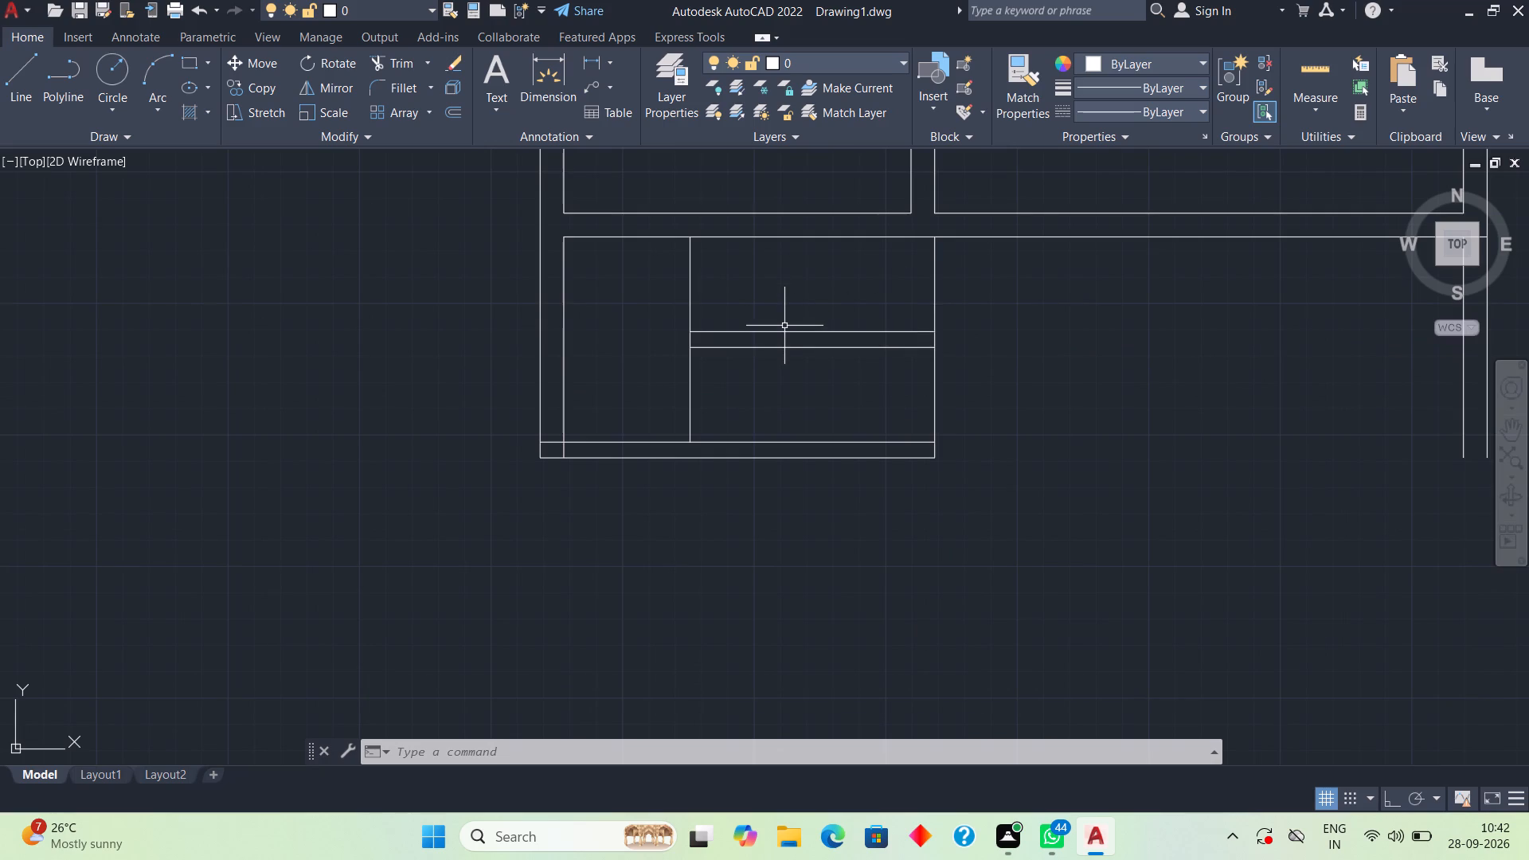
{"action": "scroll", "coordinate": [727, 443], "scroll_direction": "down", "scroll_amount": 1}
{"action": "middle_click_drag", "start_coordinate": [721, 446], "coordinate": [573, 478]}
{"action": "scroll", "coordinate": [700, 524], "scroll_direction": "up", "scroll_amount": 1}
{"action": "type", "text": "l"}
{"action": "key", "text": "space"}
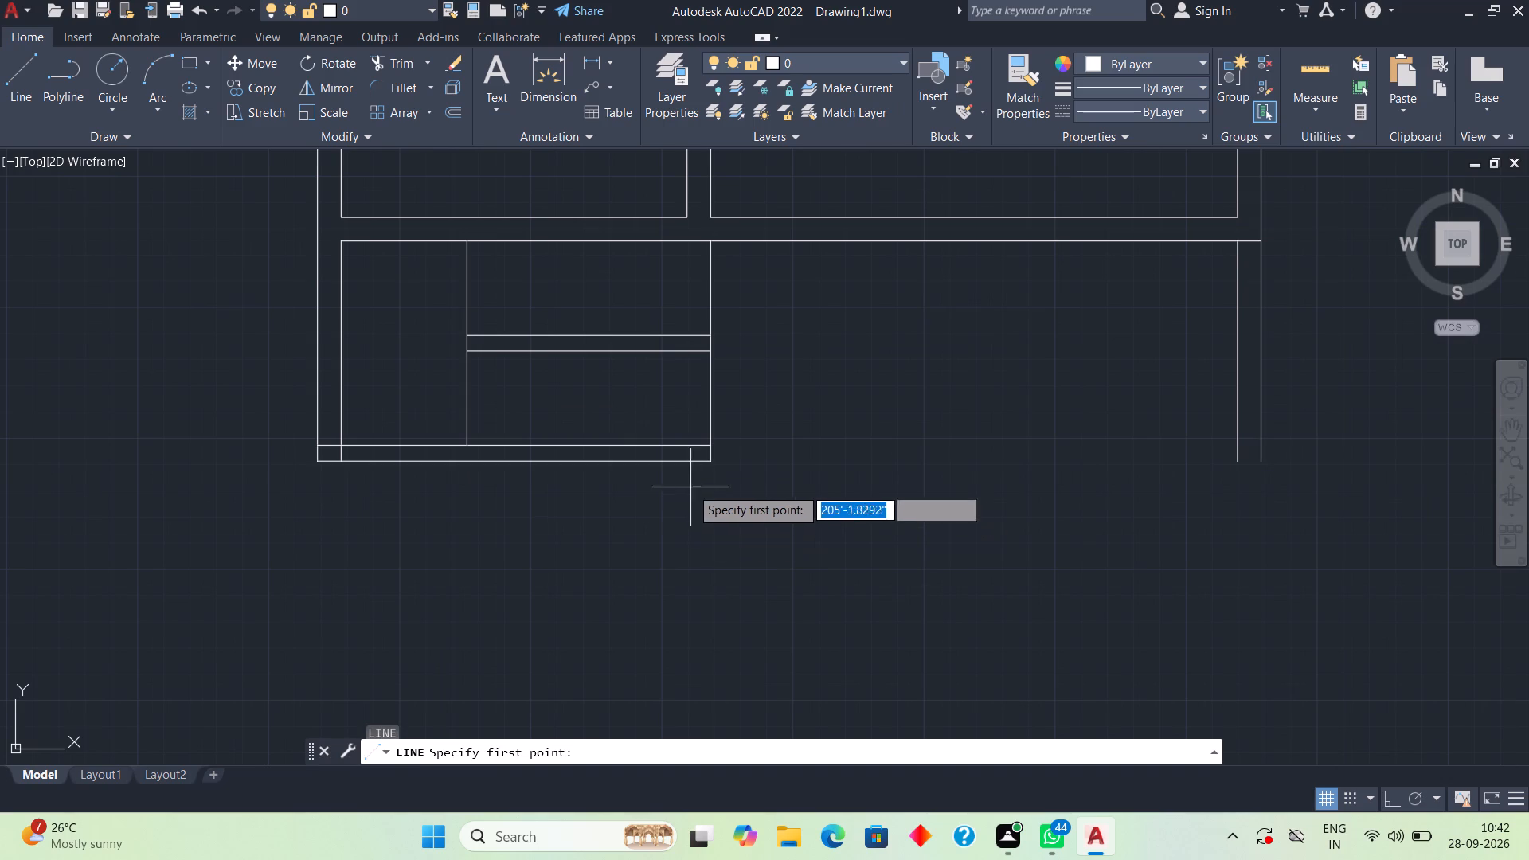
{"action": "left_click", "coordinate": [716, 459]}
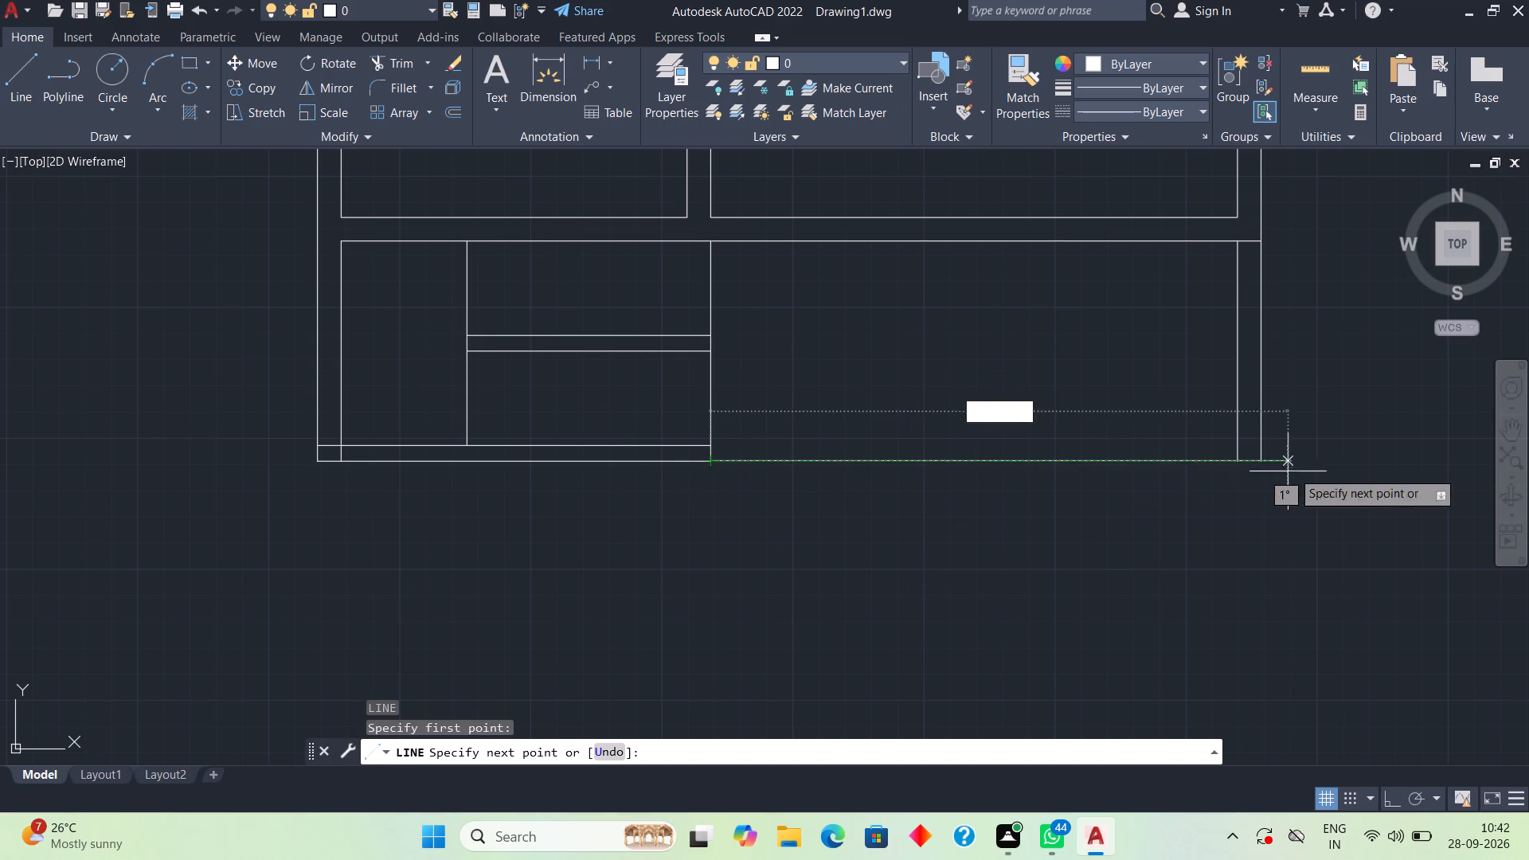
{"action": "left_click", "coordinate": [1261, 459]}
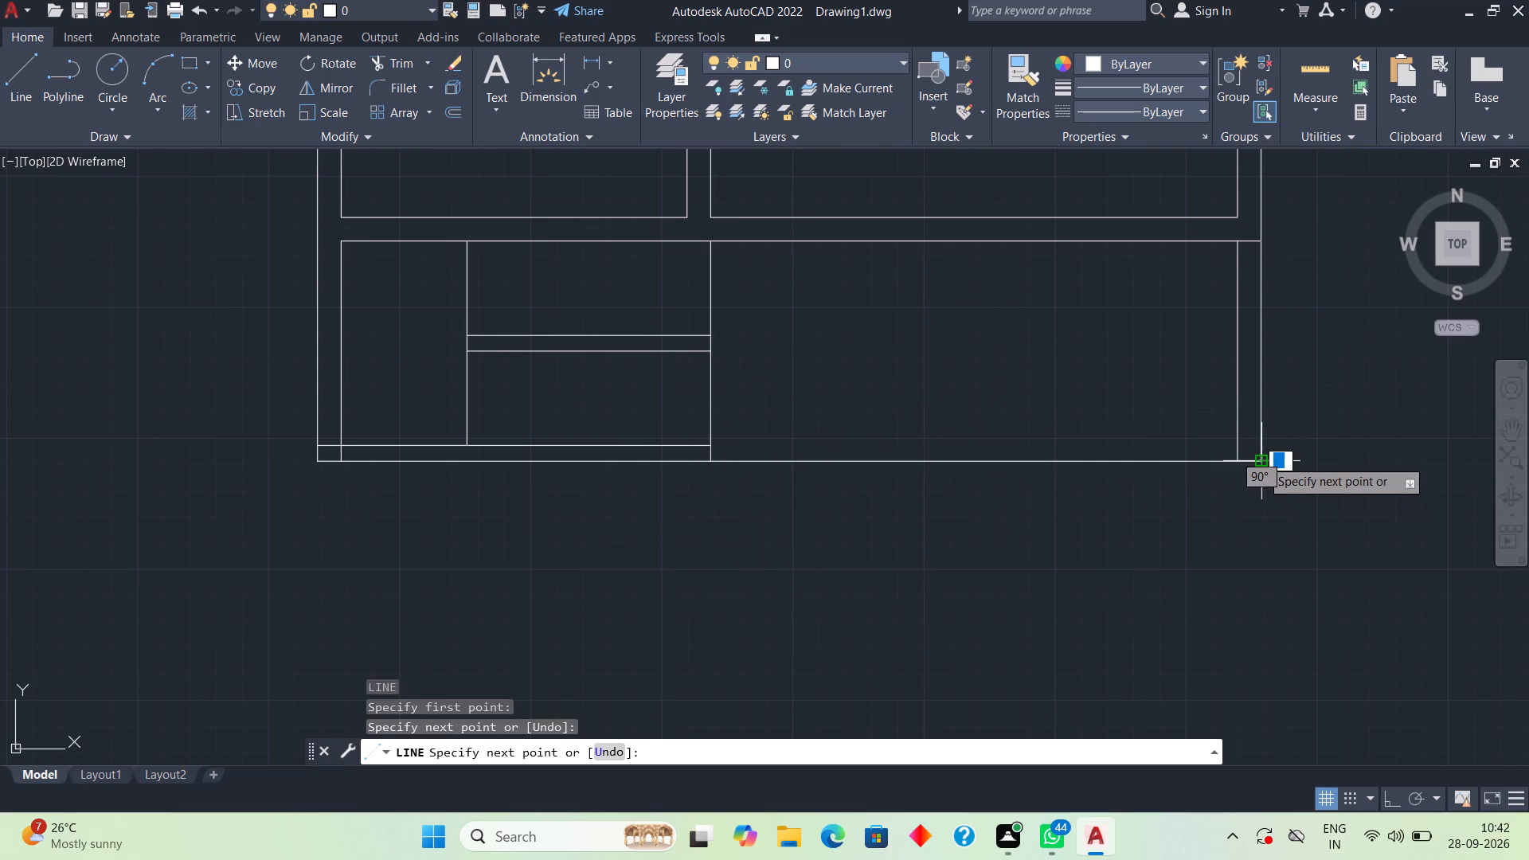
{"action": "key", "text": "space"}
Erase the inner face line of the right outer wall in the bottom strip.
{"action": "left_click", "coordinate": [1242, 425]}
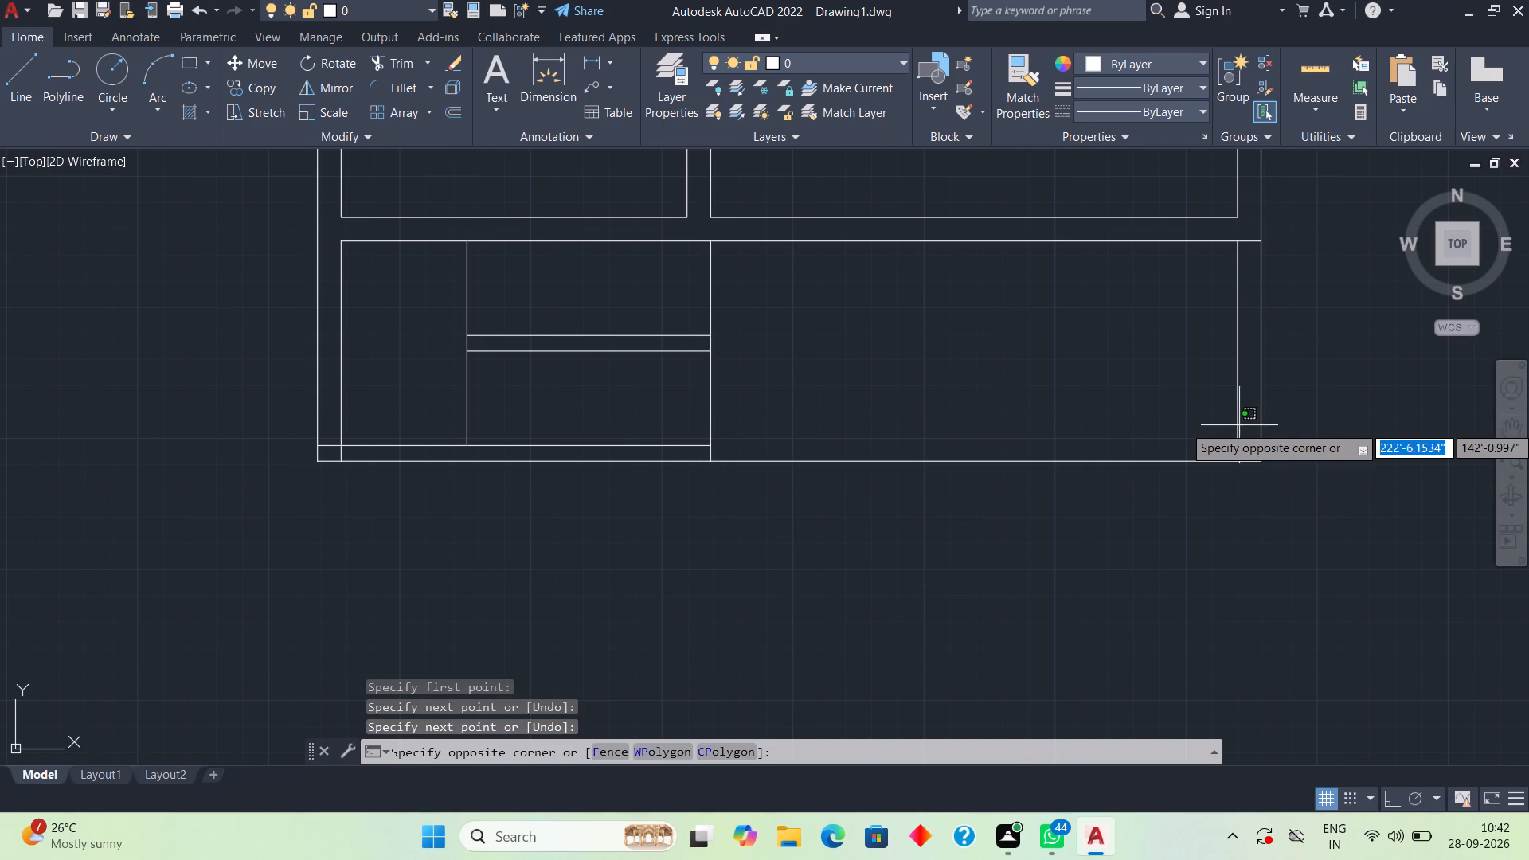
{"action": "left_click", "coordinate": [1233, 430]}
{"action": "key", "text": "Delete"}
Examine the overall room layout of the floor plan.
{"action": "scroll", "coordinate": [1233, 430], "scroll_direction": "down", "scroll_amount": 2}
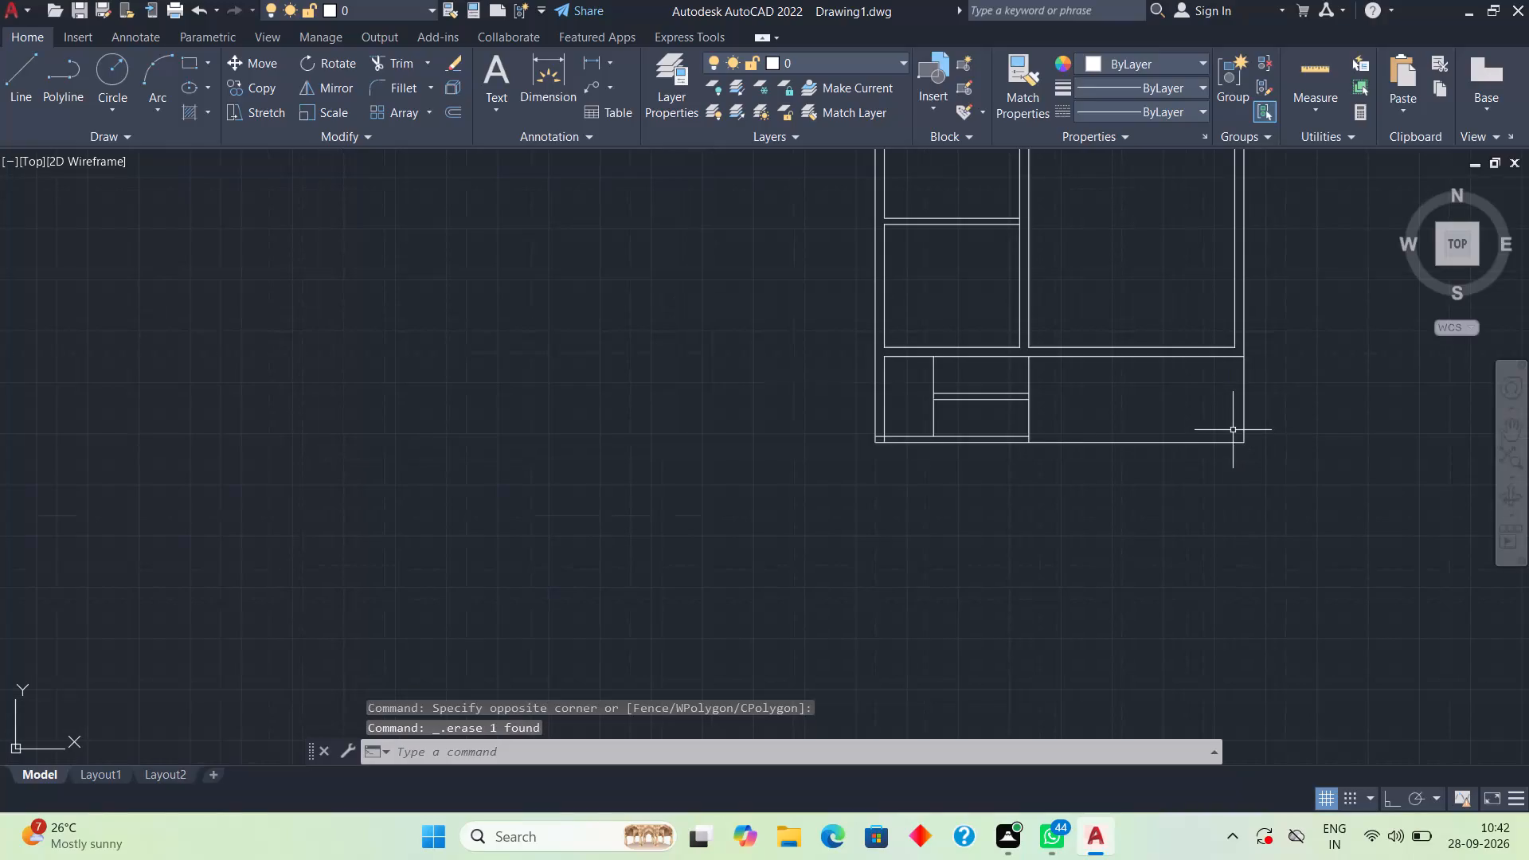
{"action": "middle_click_drag", "start_coordinate": [1118, 259], "coordinate": [1093, 489]}
{"action": "scroll", "coordinate": [1084, 474], "scroll_direction": "down", "scroll_amount": 1}
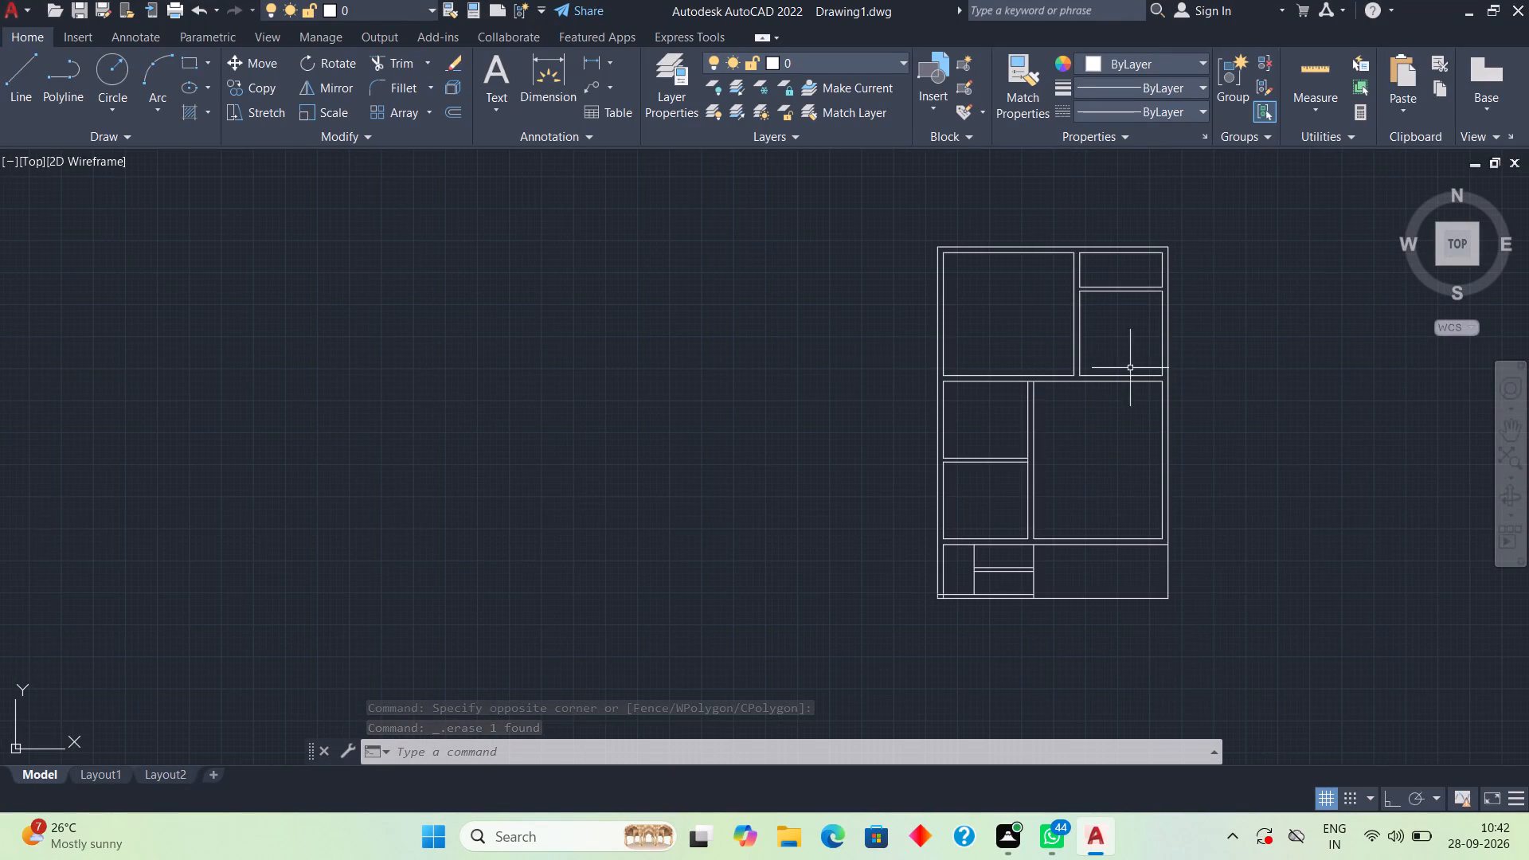
{"action": "scroll", "coordinate": [1138, 355], "scroll_direction": "up", "scroll_amount": 1}
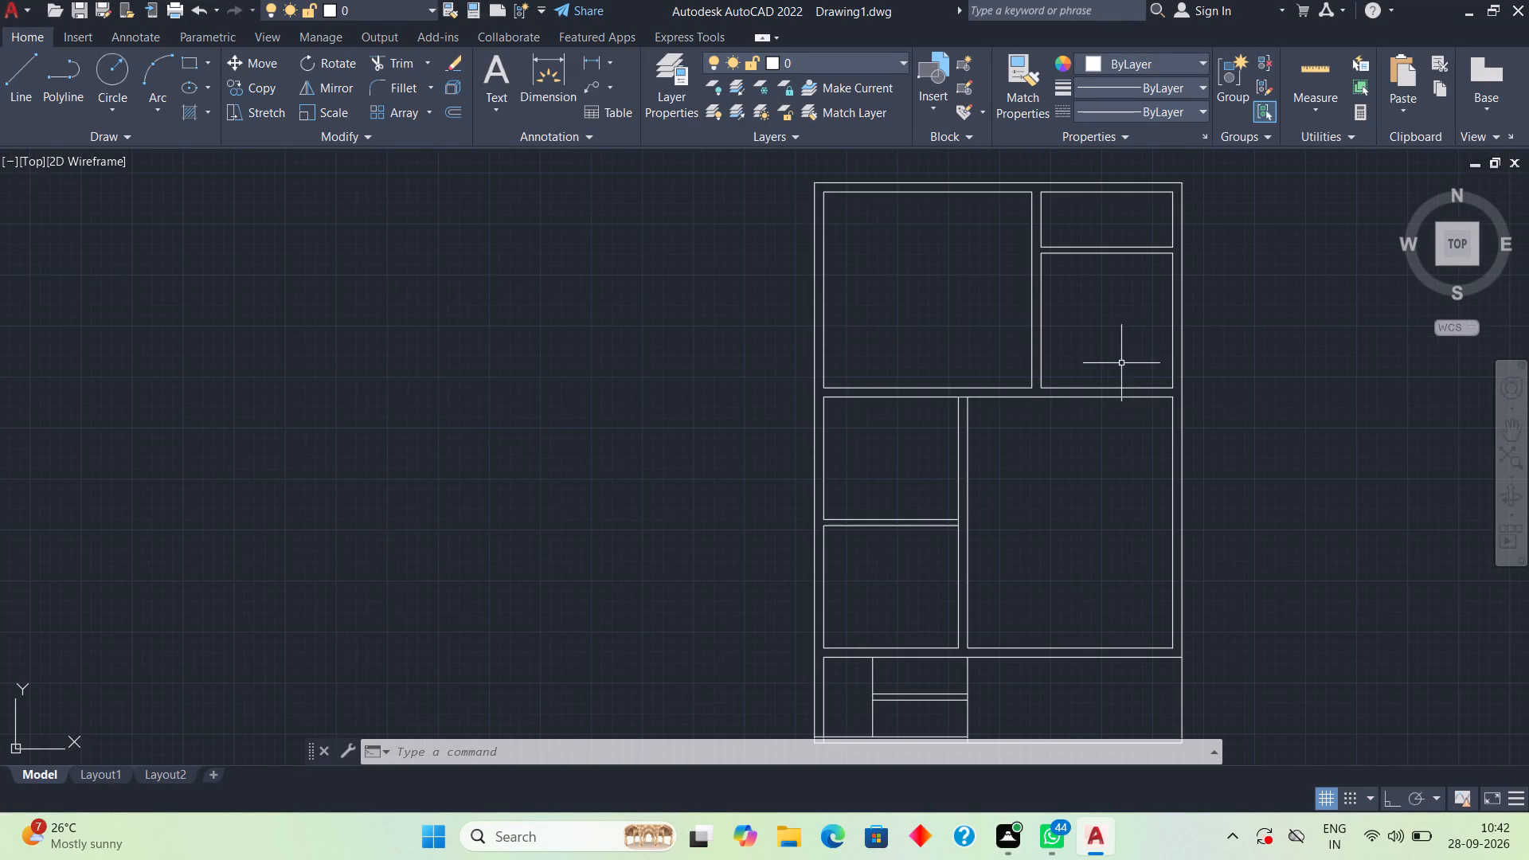
{"action": "scroll", "coordinate": [1023, 399], "scroll_direction": "down", "scroll_amount": 2}
{"action": "scroll", "coordinate": [1023, 401], "scroll_direction": "up", "scroll_amount": 2}
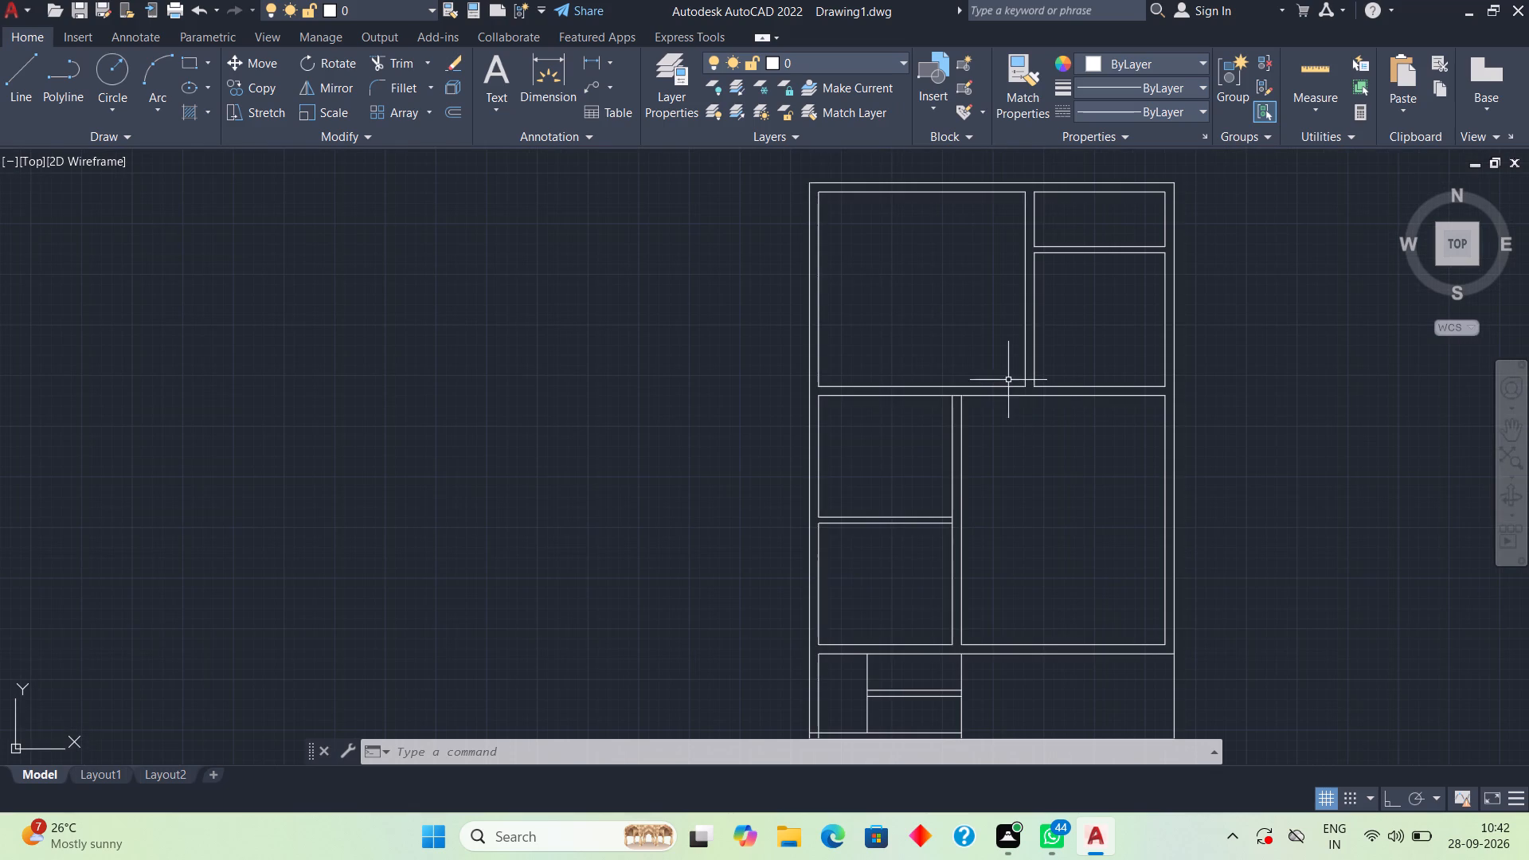
{"action": "middle_click_drag", "start_coordinate": [981, 342], "coordinate": [952, 393]}
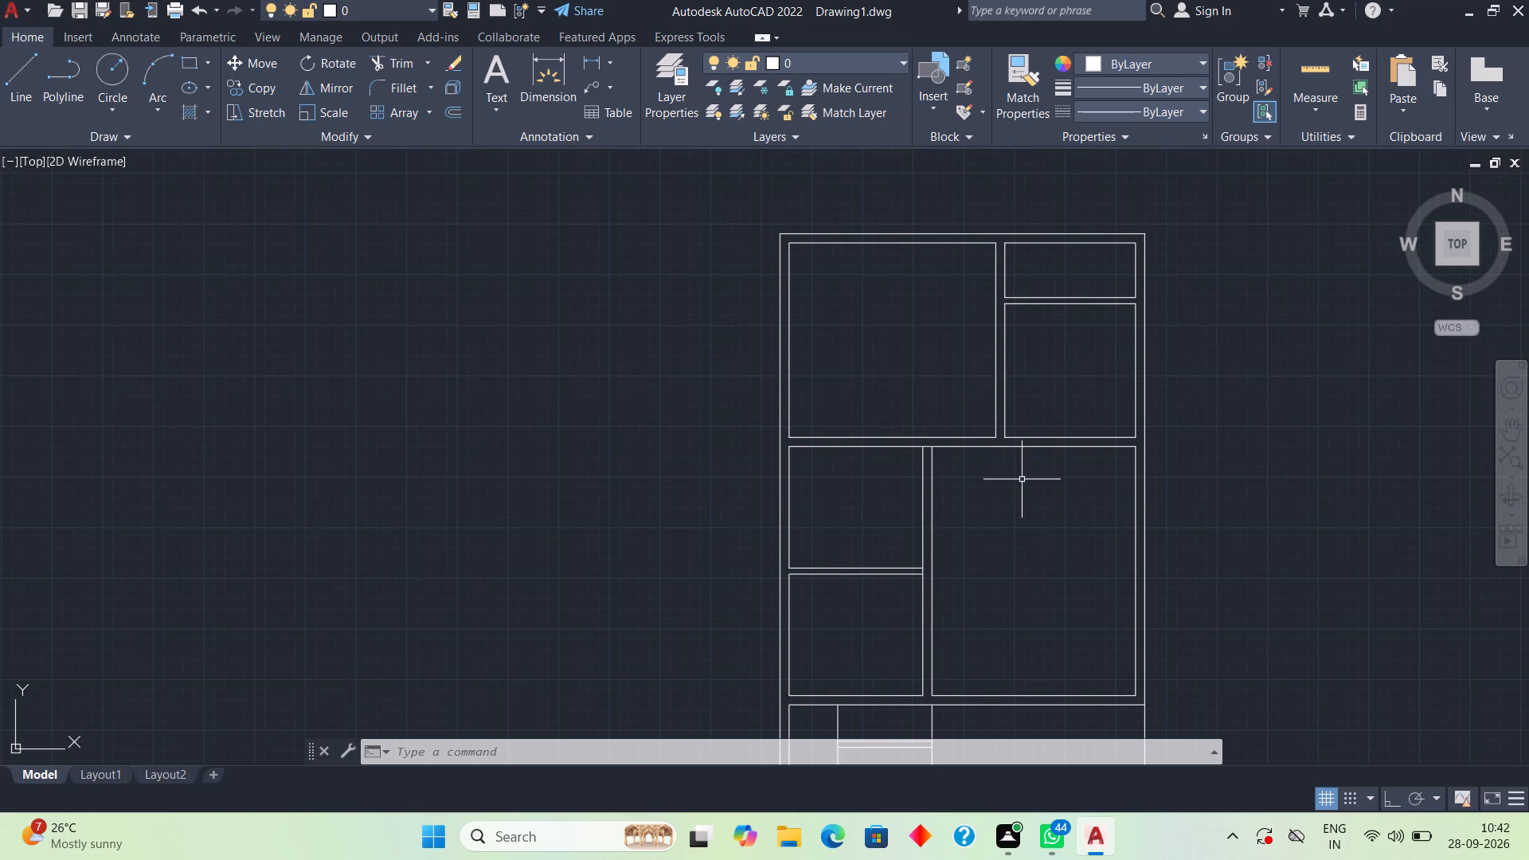
{"action": "middle_click_drag", "start_coordinate": [1034, 479], "coordinate": [960, 483]}
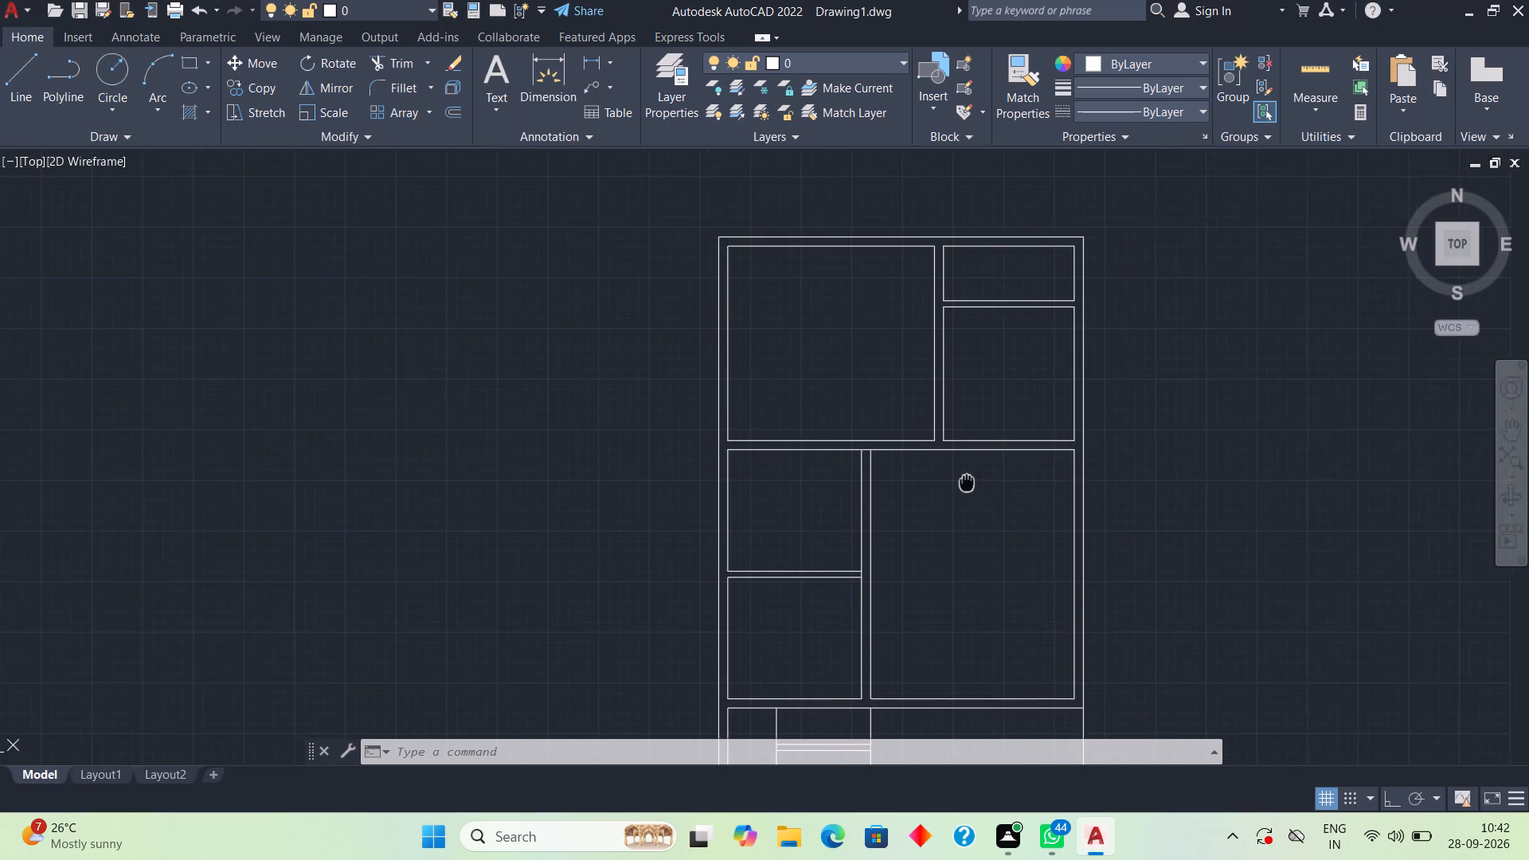
{"action": "middle_click_drag", "start_coordinate": [960, 483], "coordinate": [898, 502]}
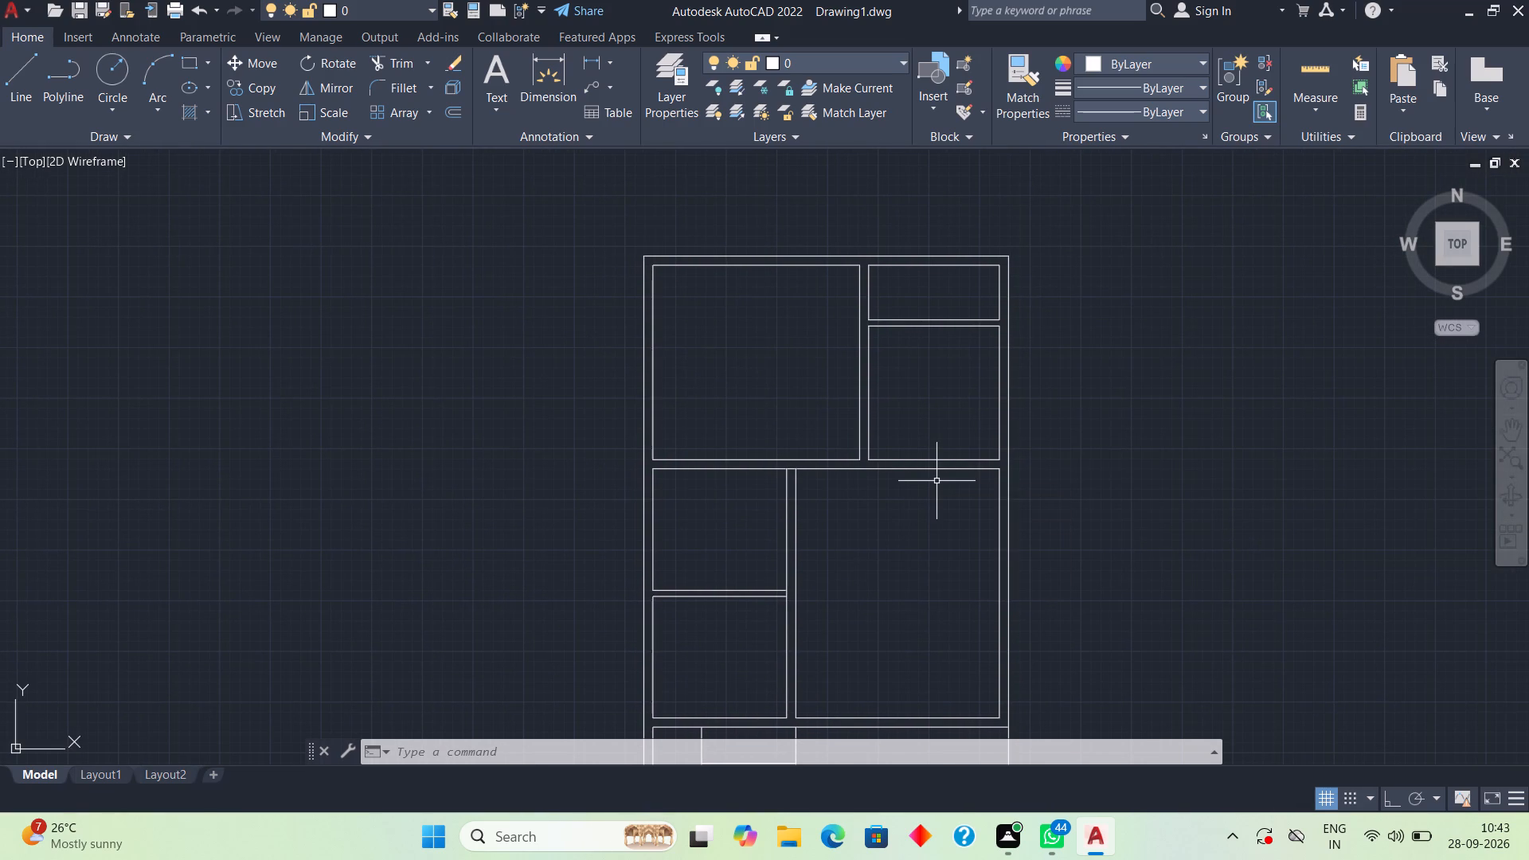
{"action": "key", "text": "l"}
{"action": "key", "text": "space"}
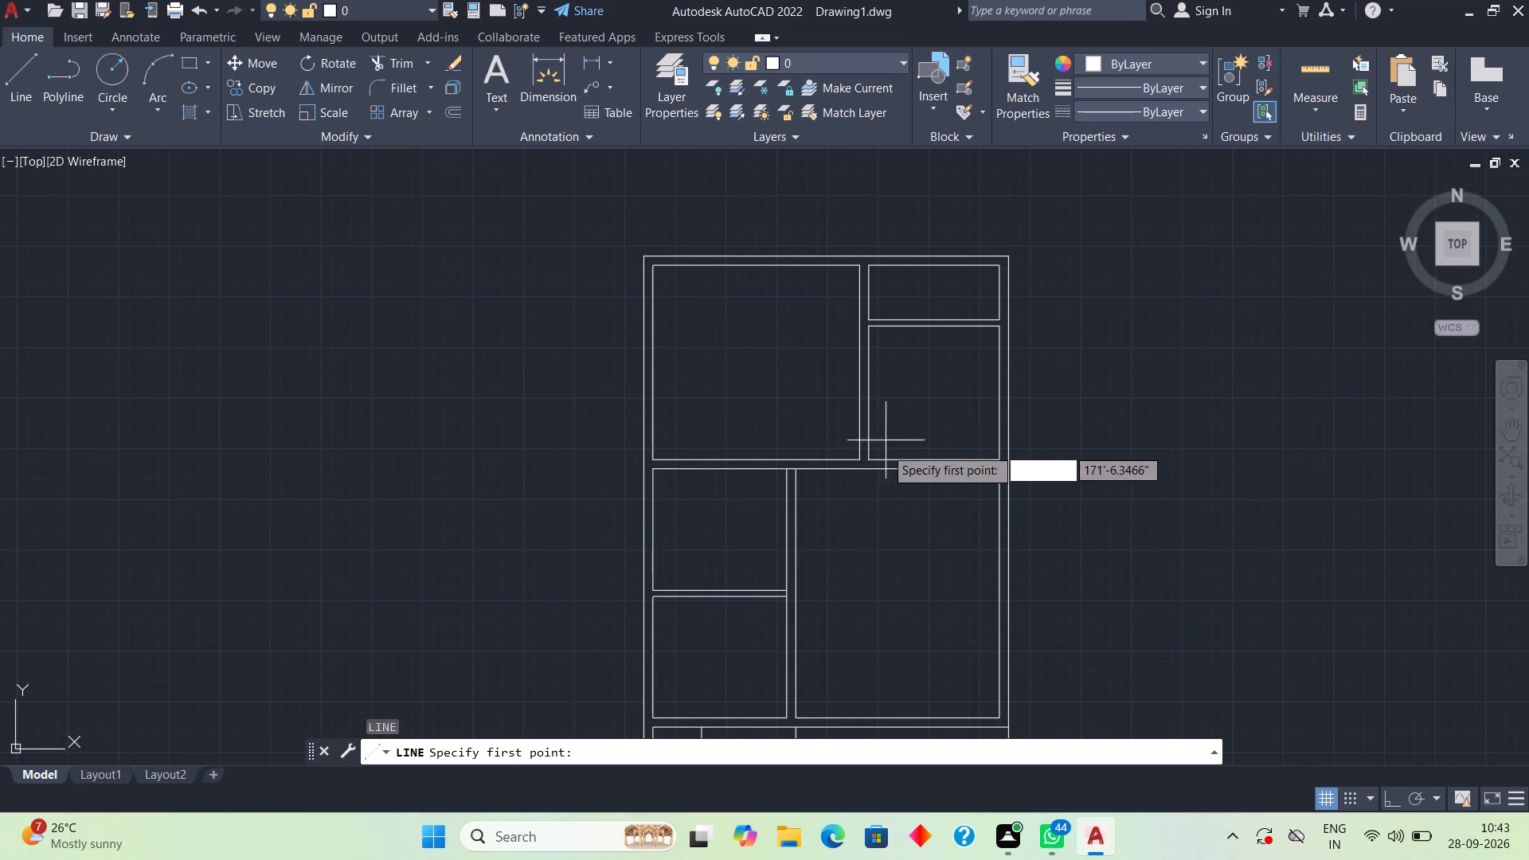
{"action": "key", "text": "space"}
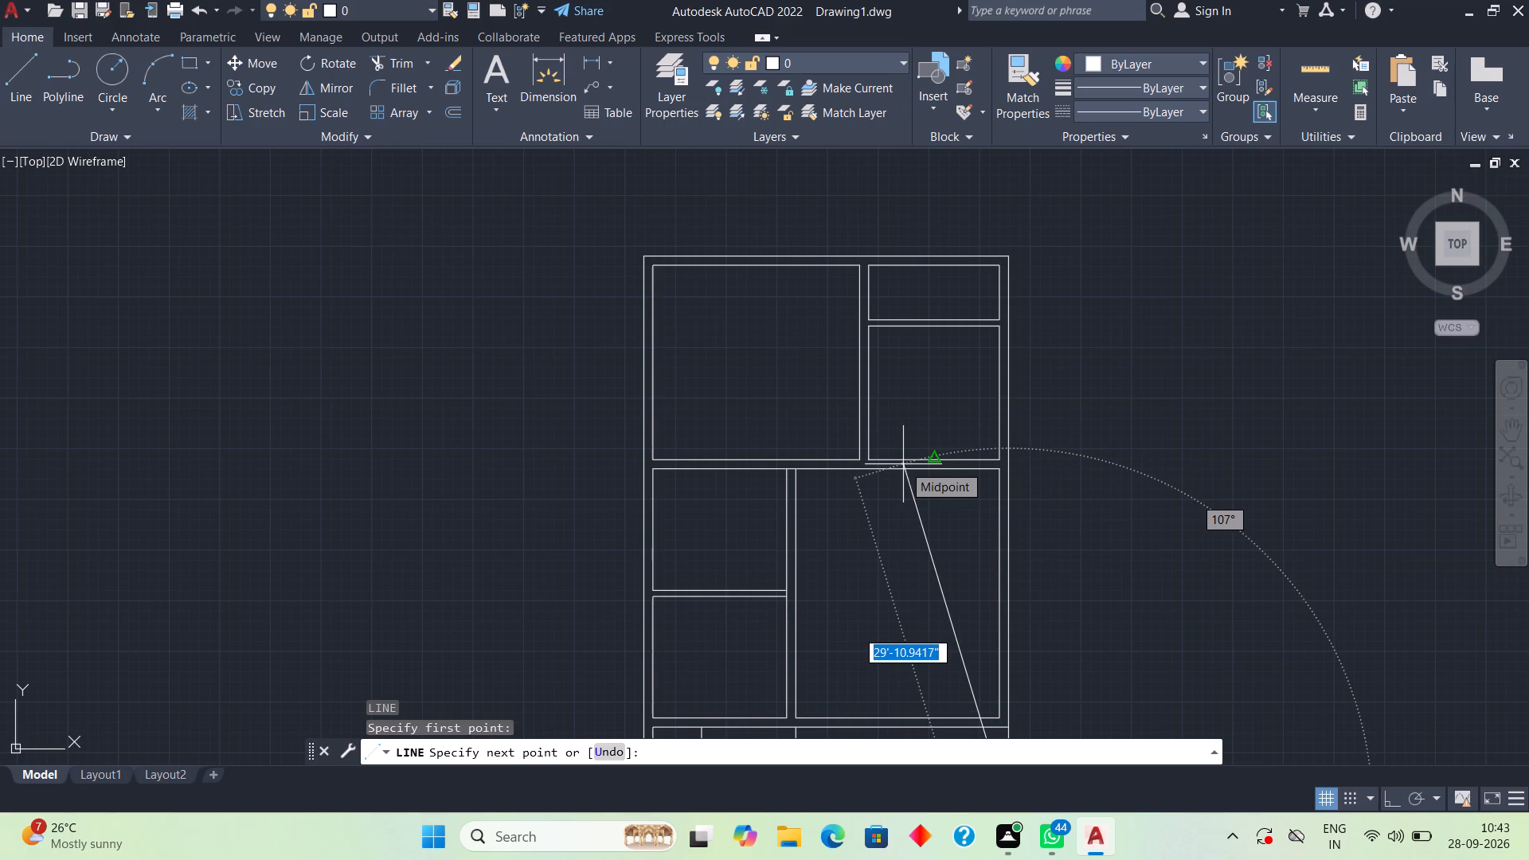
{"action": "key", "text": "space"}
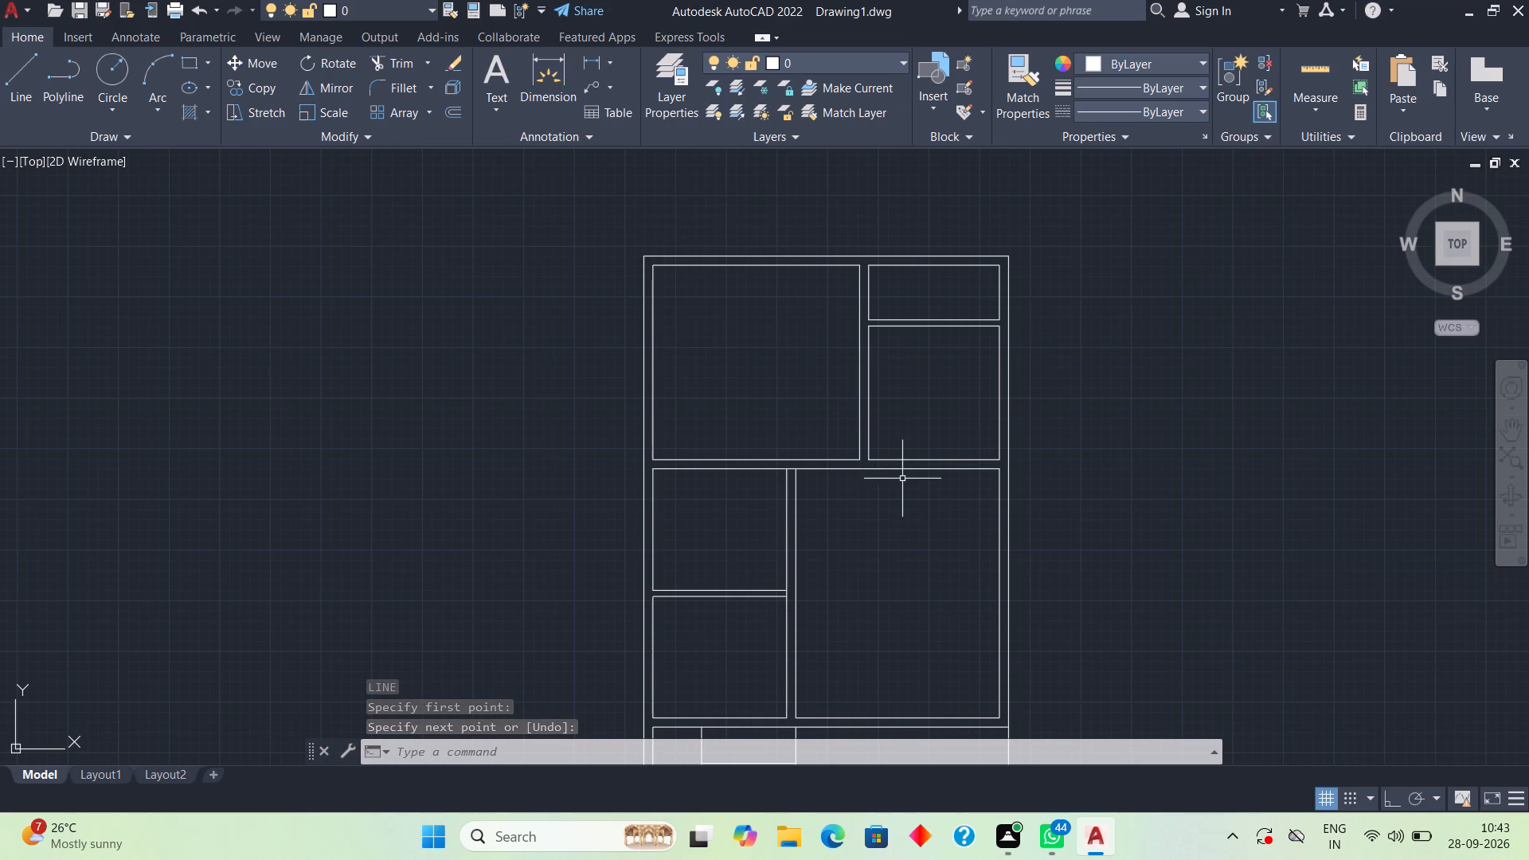
Trim the two overlapping inner wall line ends at the bottom strip's lower-left corner.
{"action": "scroll", "coordinate": [900, 483], "scroll_direction": "down", "scroll_amount": 1}
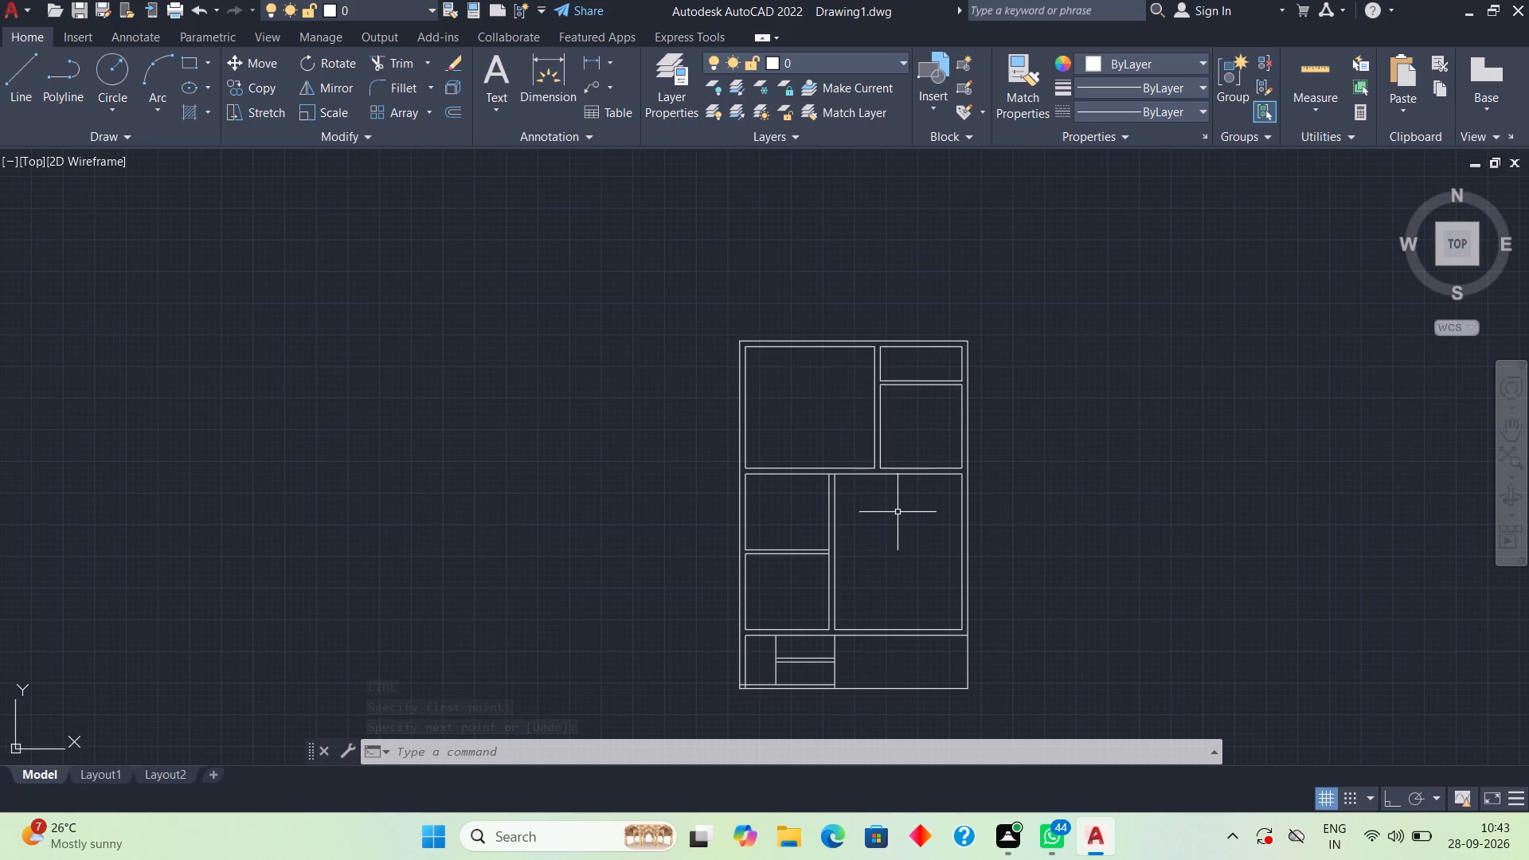
{"action": "type", "text": "tr"}
{"action": "key", "text": "space"}
{"action": "key", "text": "space"}
{"action": "scroll", "coordinate": [761, 686], "scroll_direction": "up", "scroll_amount": 2}
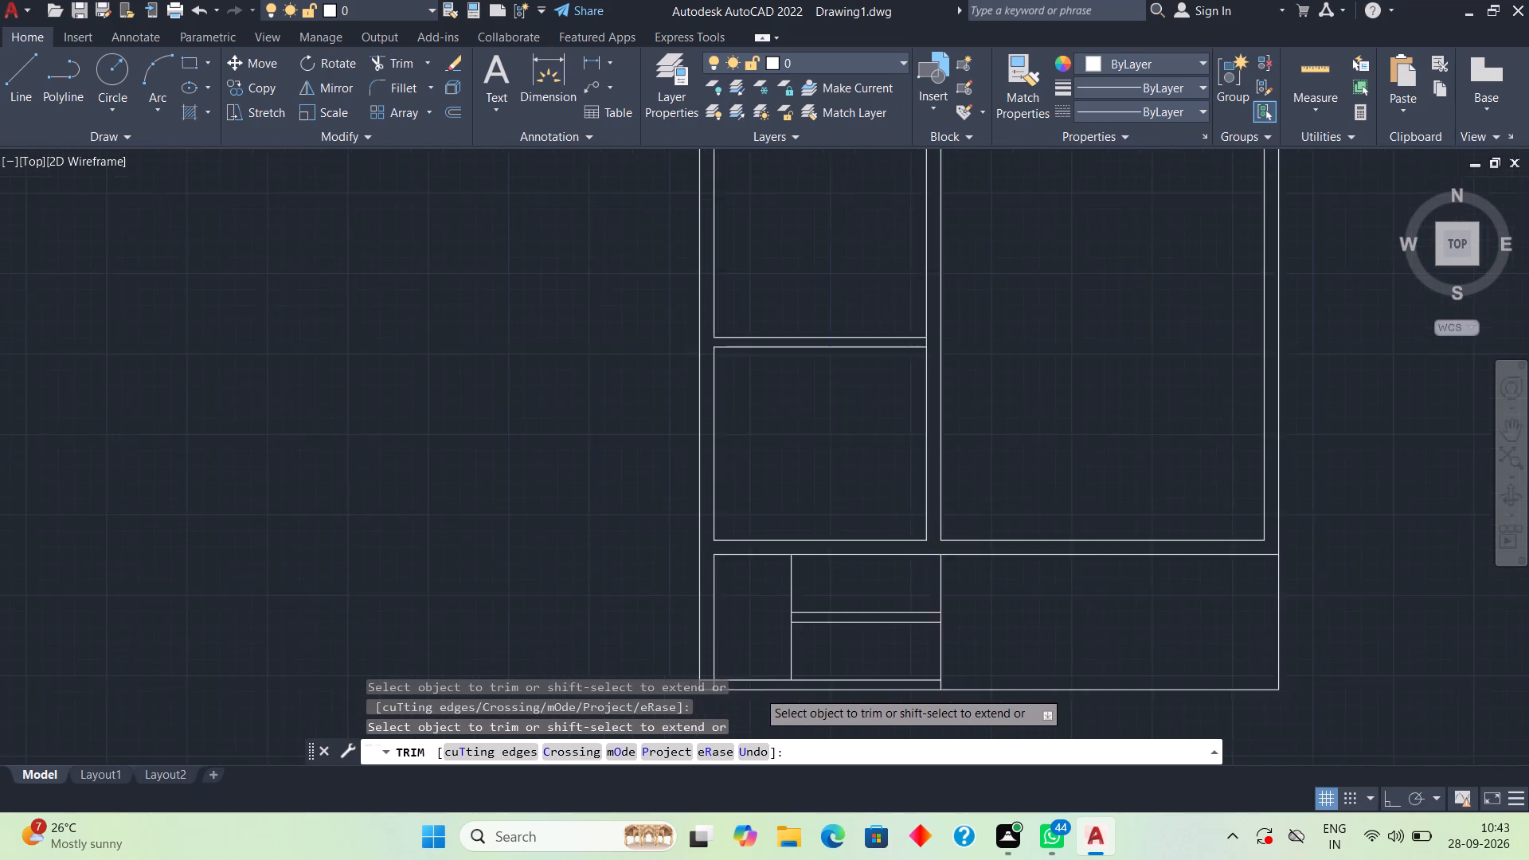
{"action": "scroll", "coordinate": [757, 690], "scroll_direction": "up", "scroll_amount": 2}
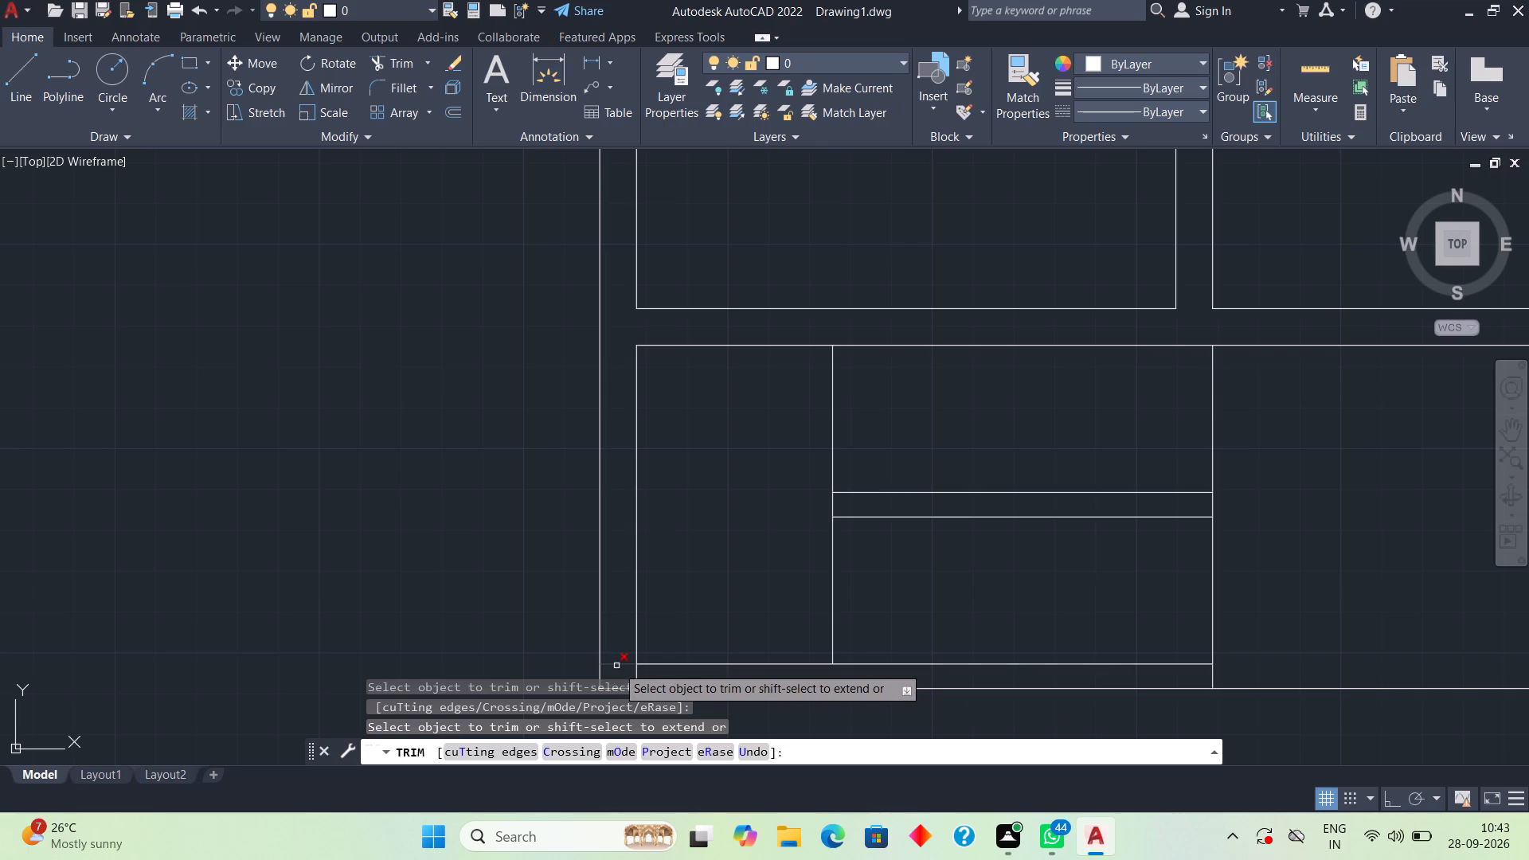
{"action": "left_click", "coordinate": [616, 666]}
{"action": "left_click", "coordinate": [640, 675]}
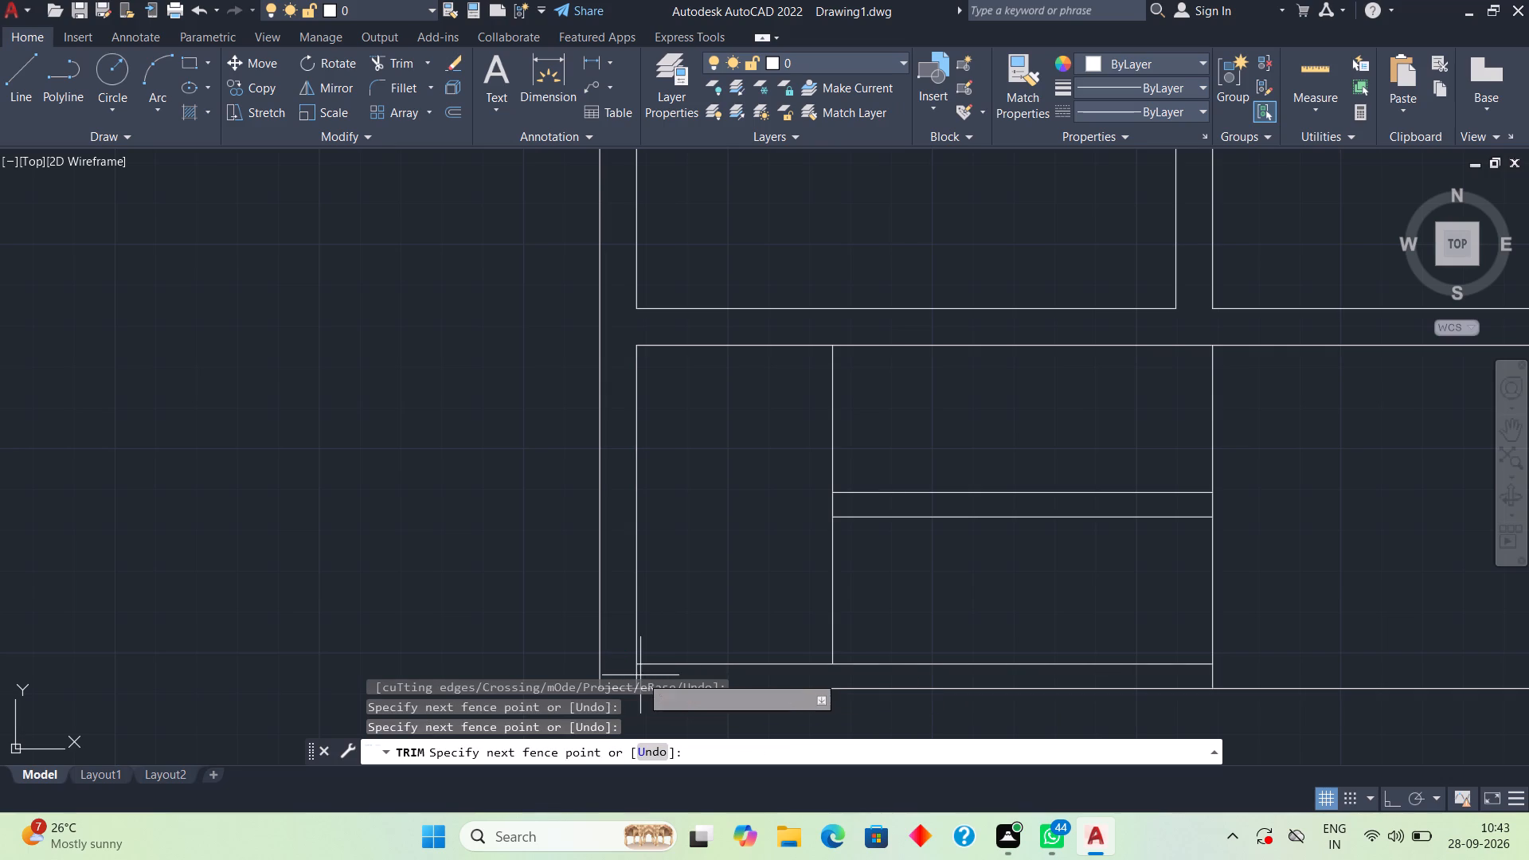
{"action": "left_click", "coordinate": [627, 678]}
{"action": "scroll", "coordinate": [627, 677], "scroll_direction": "down", "scroll_amount": 1}
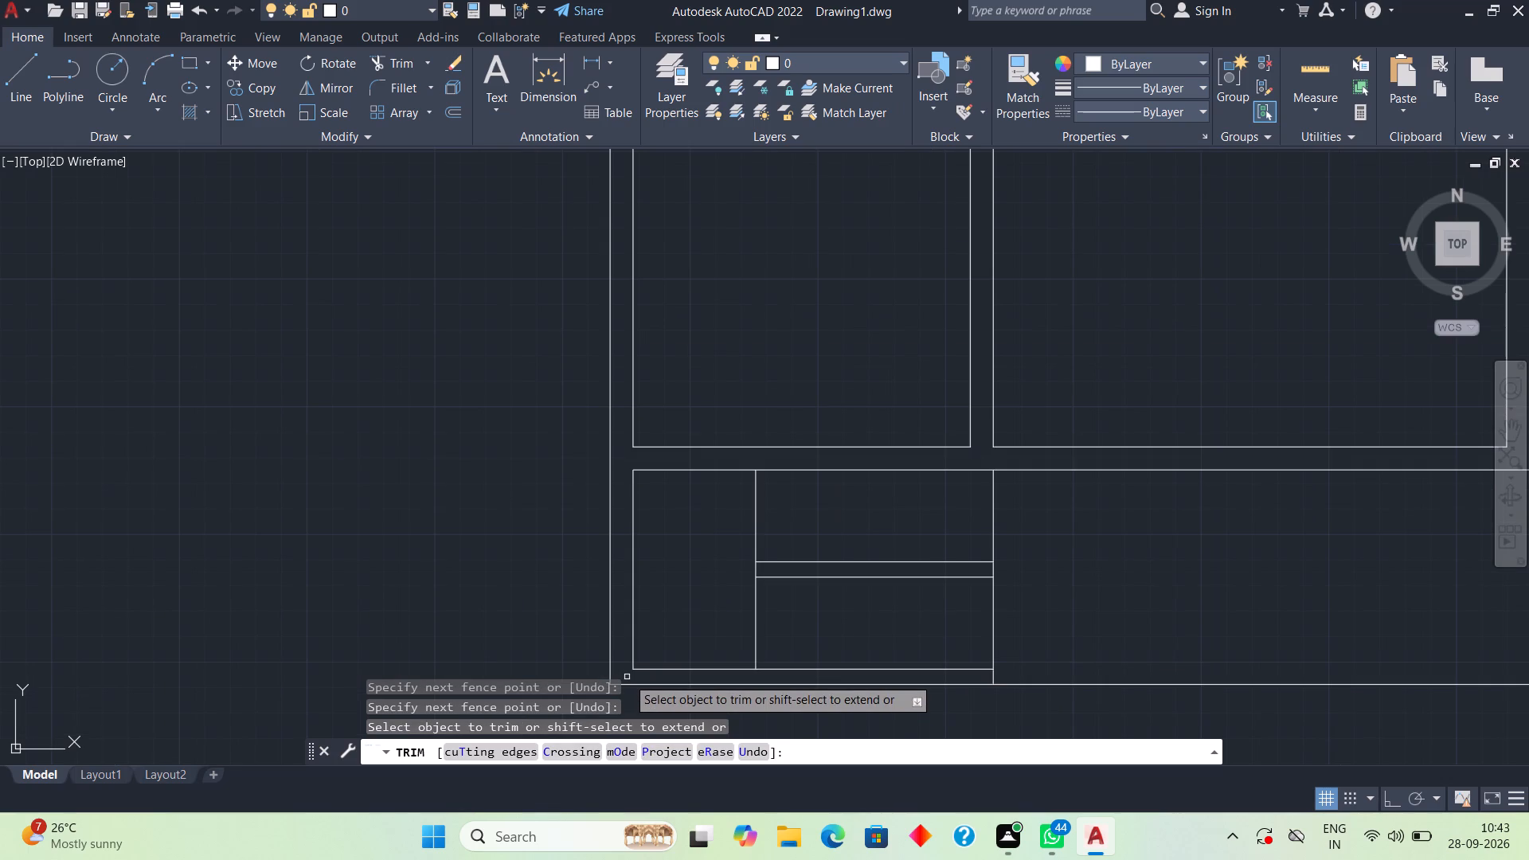
{"action": "key", "text": "space"}
Start an orthogonal line at the large upper-left room's lower-right inner corner and run it 4" left along the wall.
{"action": "scroll", "coordinate": [744, 516], "scroll_direction": "down", "scroll_amount": 3}
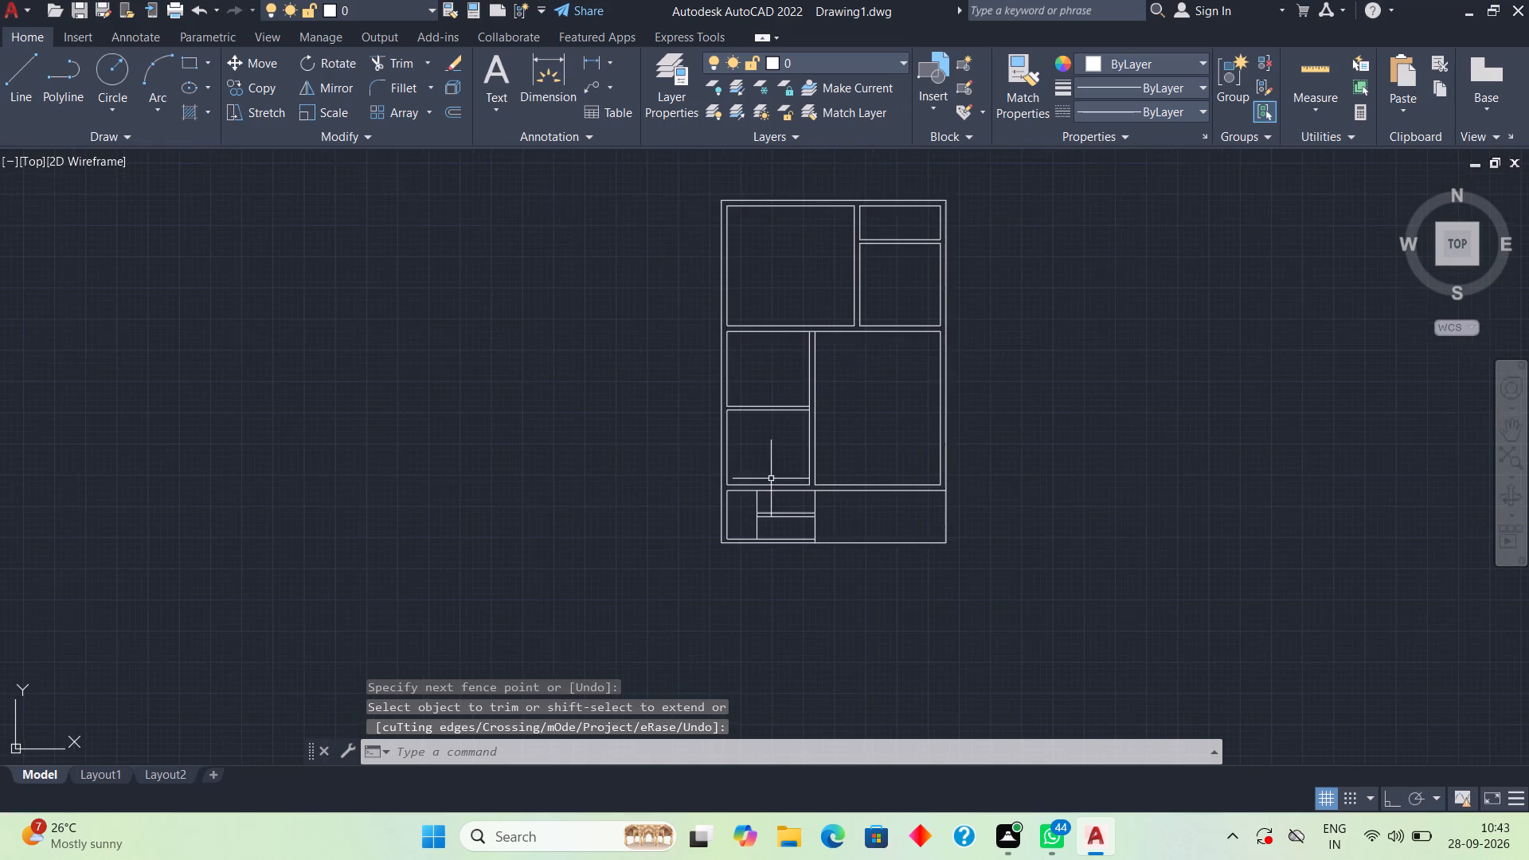
{"action": "middle_click_drag", "start_coordinate": [771, 484], "coordinate": [771, 573]}
{"action": "scroll", "coordinate": [790, 311], "scroll_direction": "up", "scroll_amount": 2}
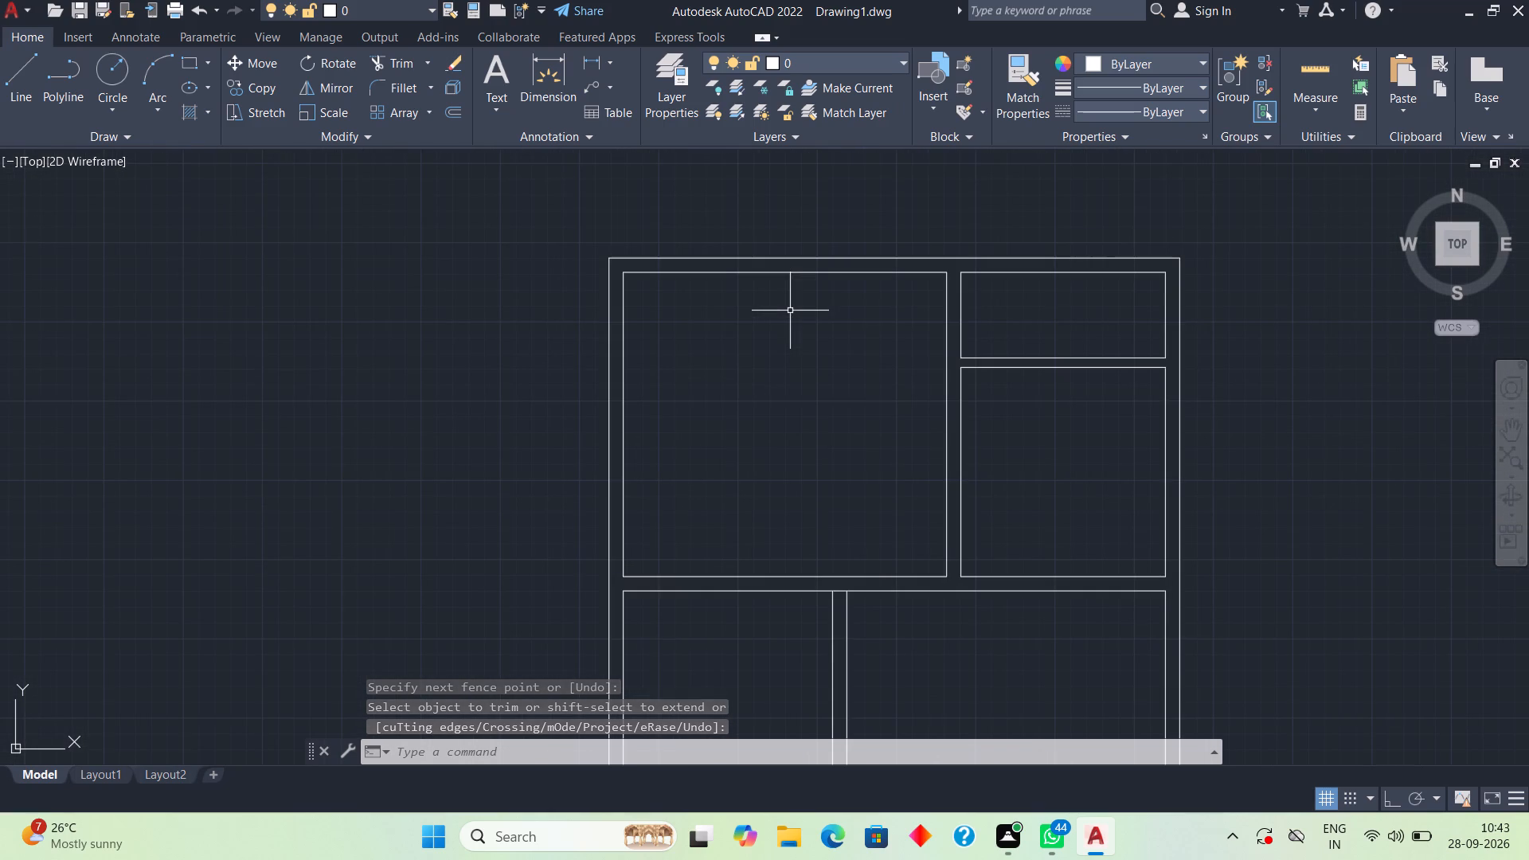
{"action": "scroll", "coordinate": [879, 549], "scroll_direction": "up", "scroll_amount": 2}
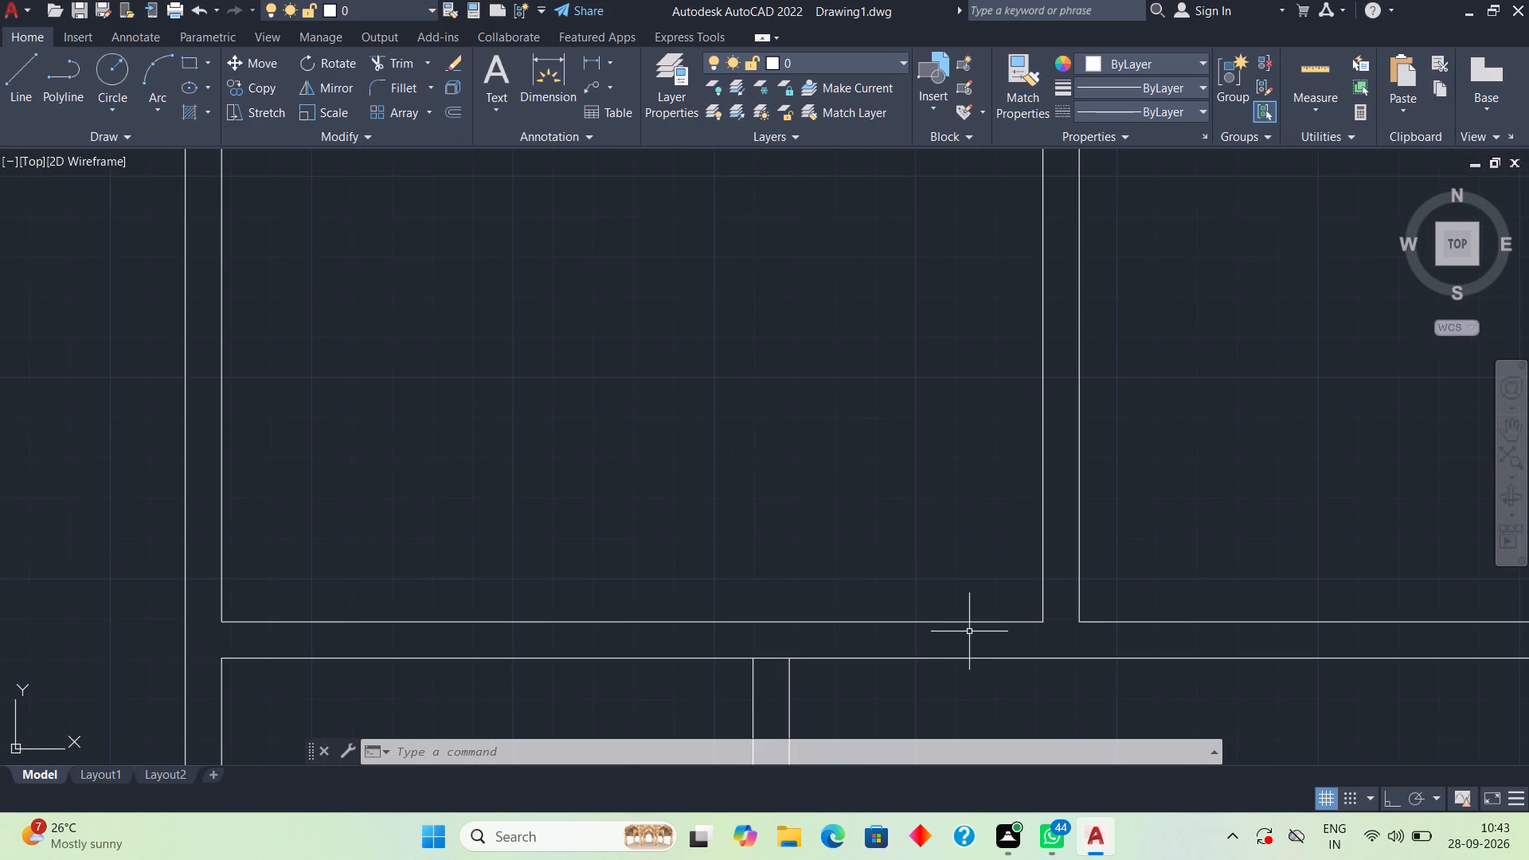
{"action": "type", "text": "l"}
{"action": "key", "text": "space"}
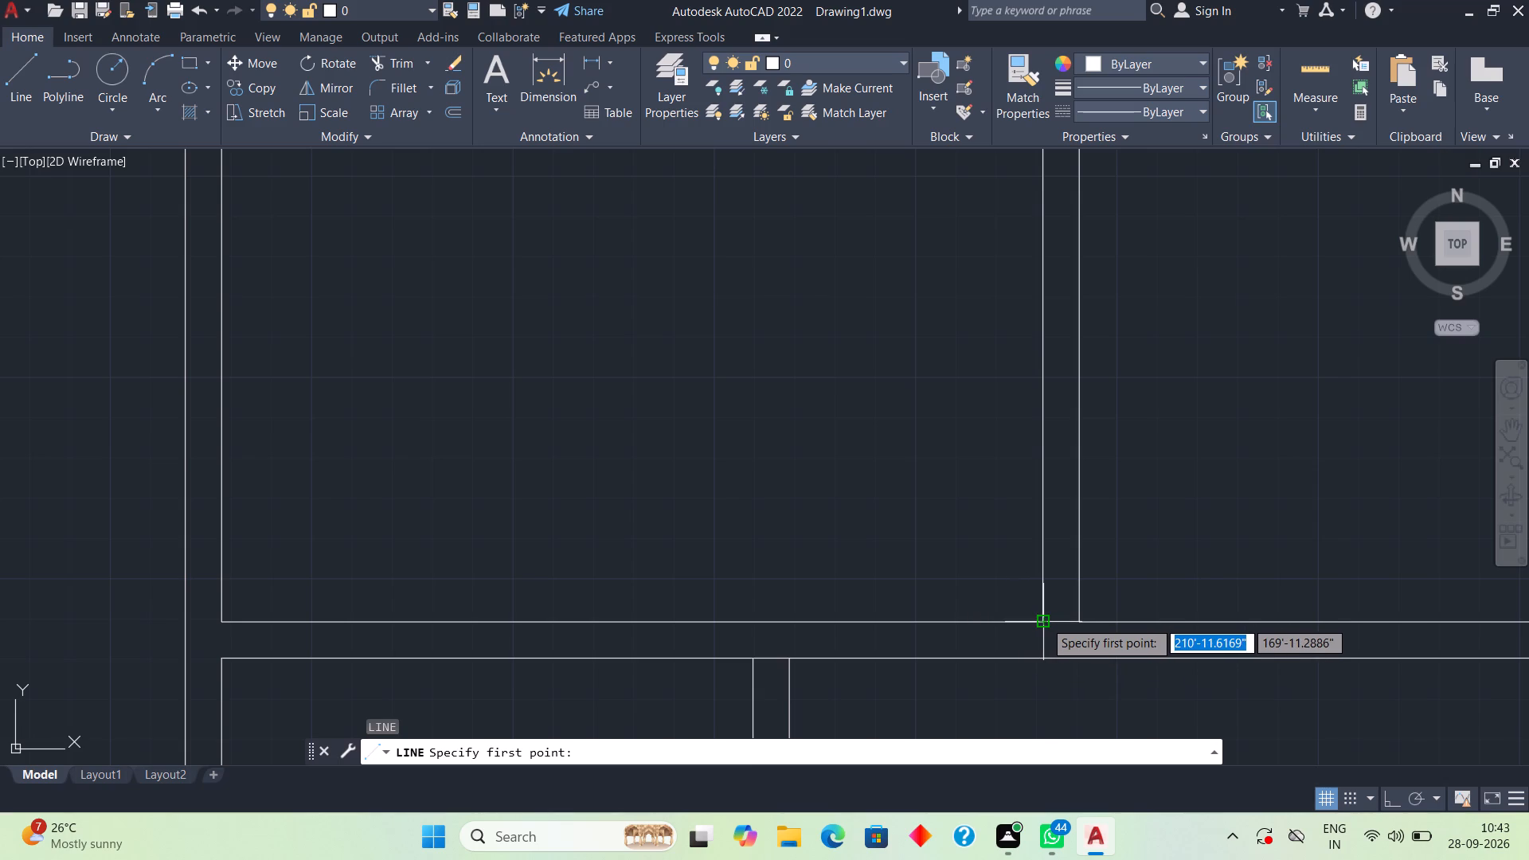
{"action": "left_click", "coordinate": [1044, 620]}
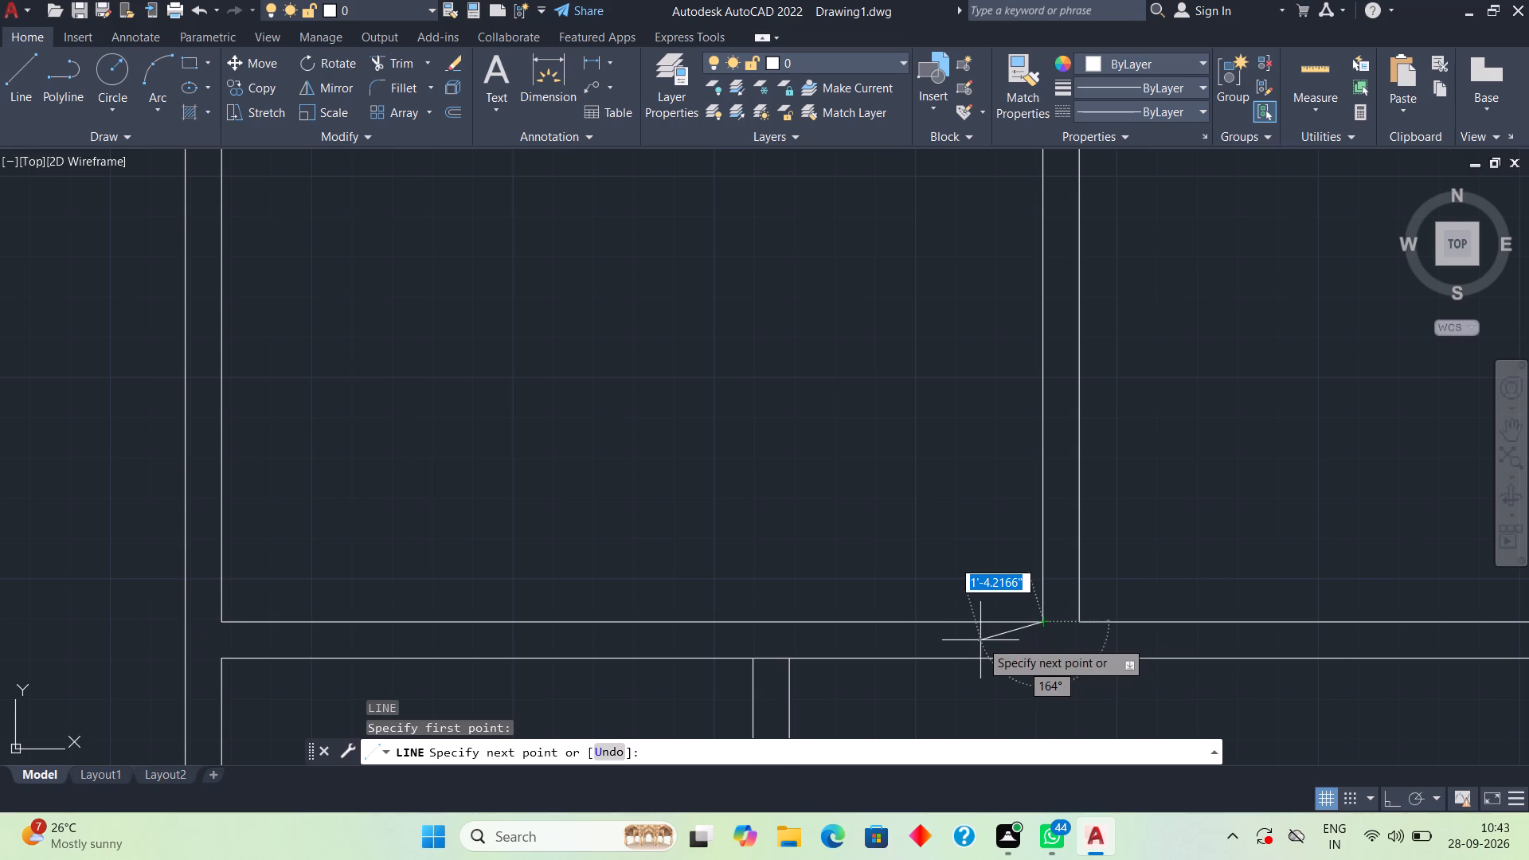
{"action": "key", "text": "F8"}
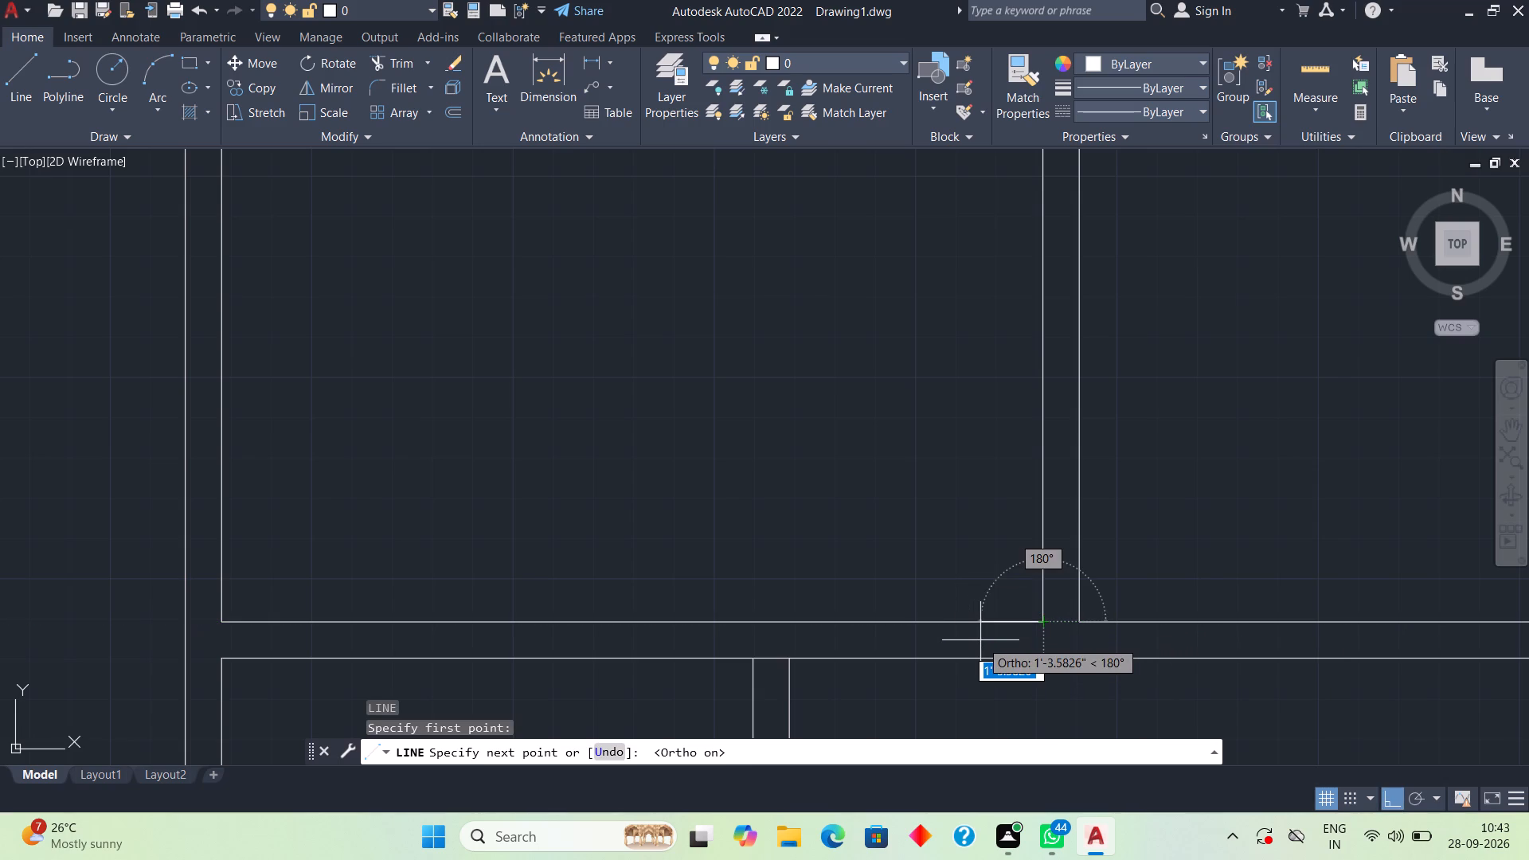
{"action": "type", "text": "4\""}
{"action": "key", "text": "Return"}
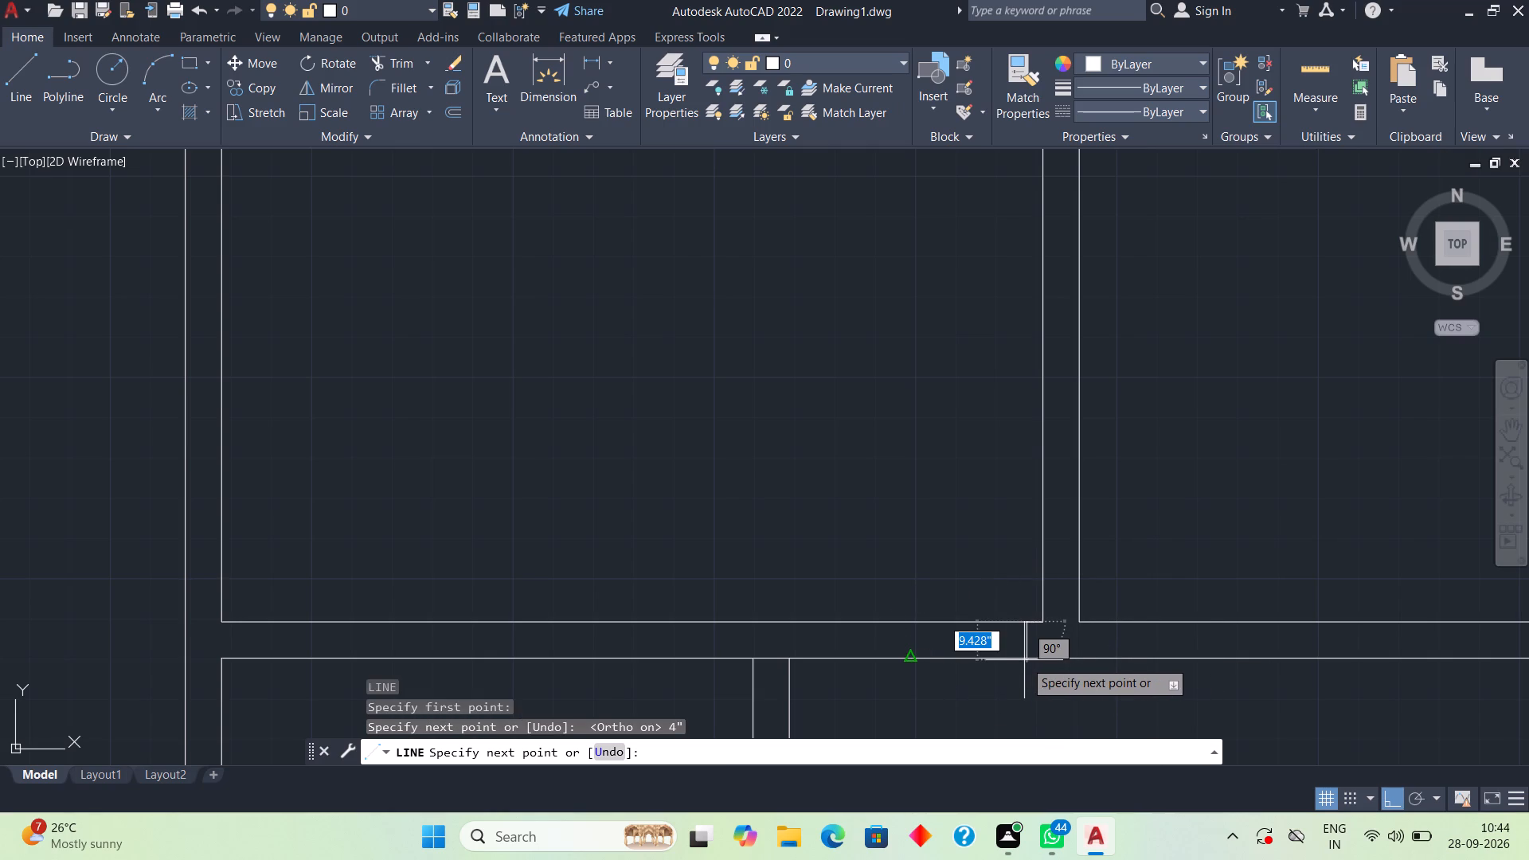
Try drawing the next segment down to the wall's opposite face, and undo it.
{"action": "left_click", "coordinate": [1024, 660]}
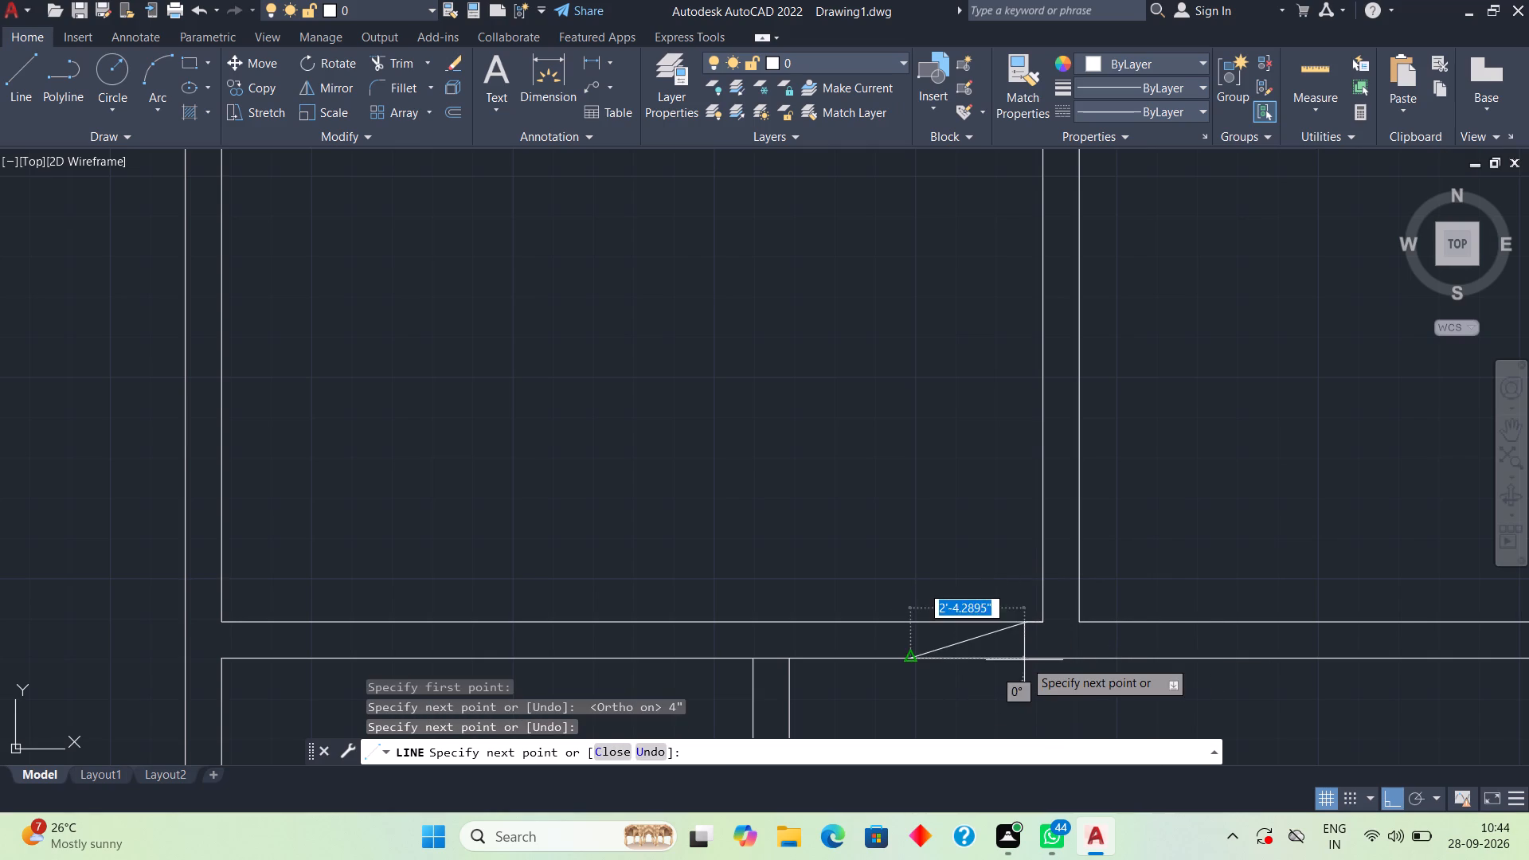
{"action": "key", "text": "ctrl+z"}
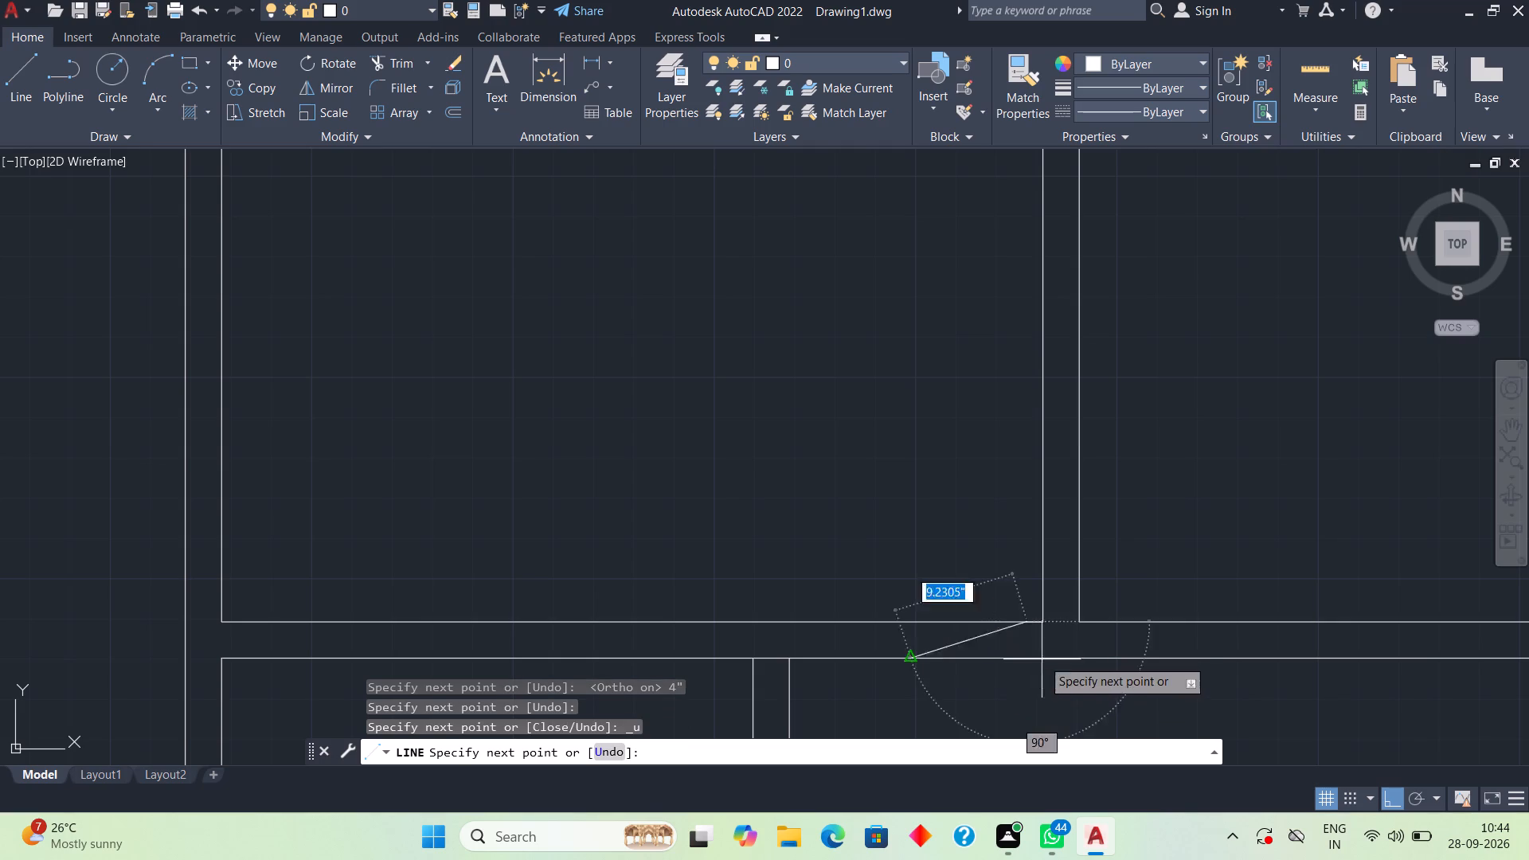
Continue the line 9" straight down across the thickness of the wall below the large upper-left room.
{"action": "scroll", "coordinate": [1038, 635], "scroll_direction": "up", "scroll_amount": 4}
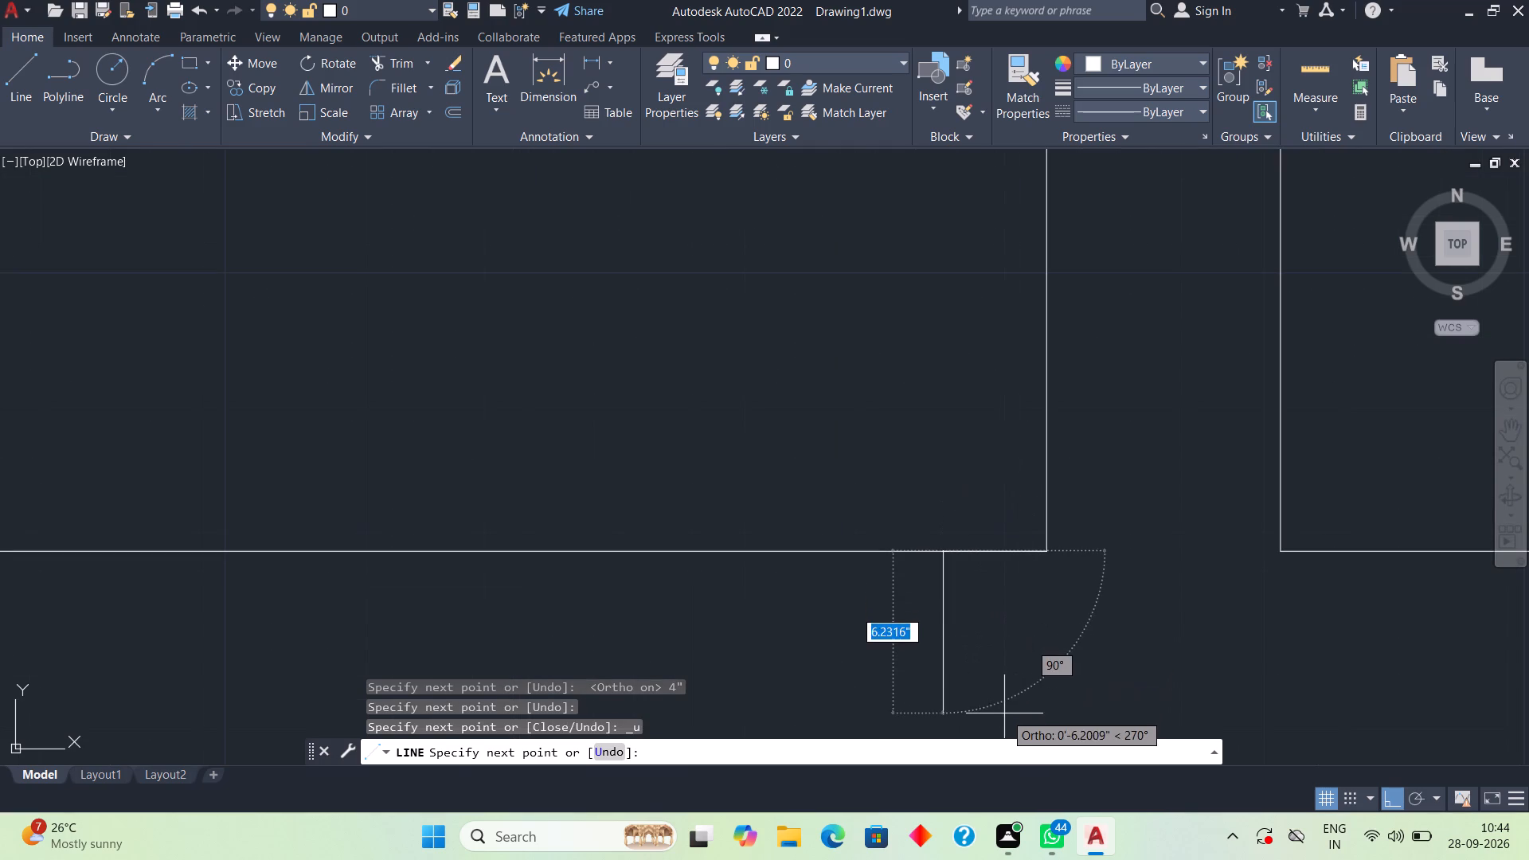
{"action": "scroll", "coordinate": [1004, 716], "scroll_direction": "down", "scroll_amount": 4}
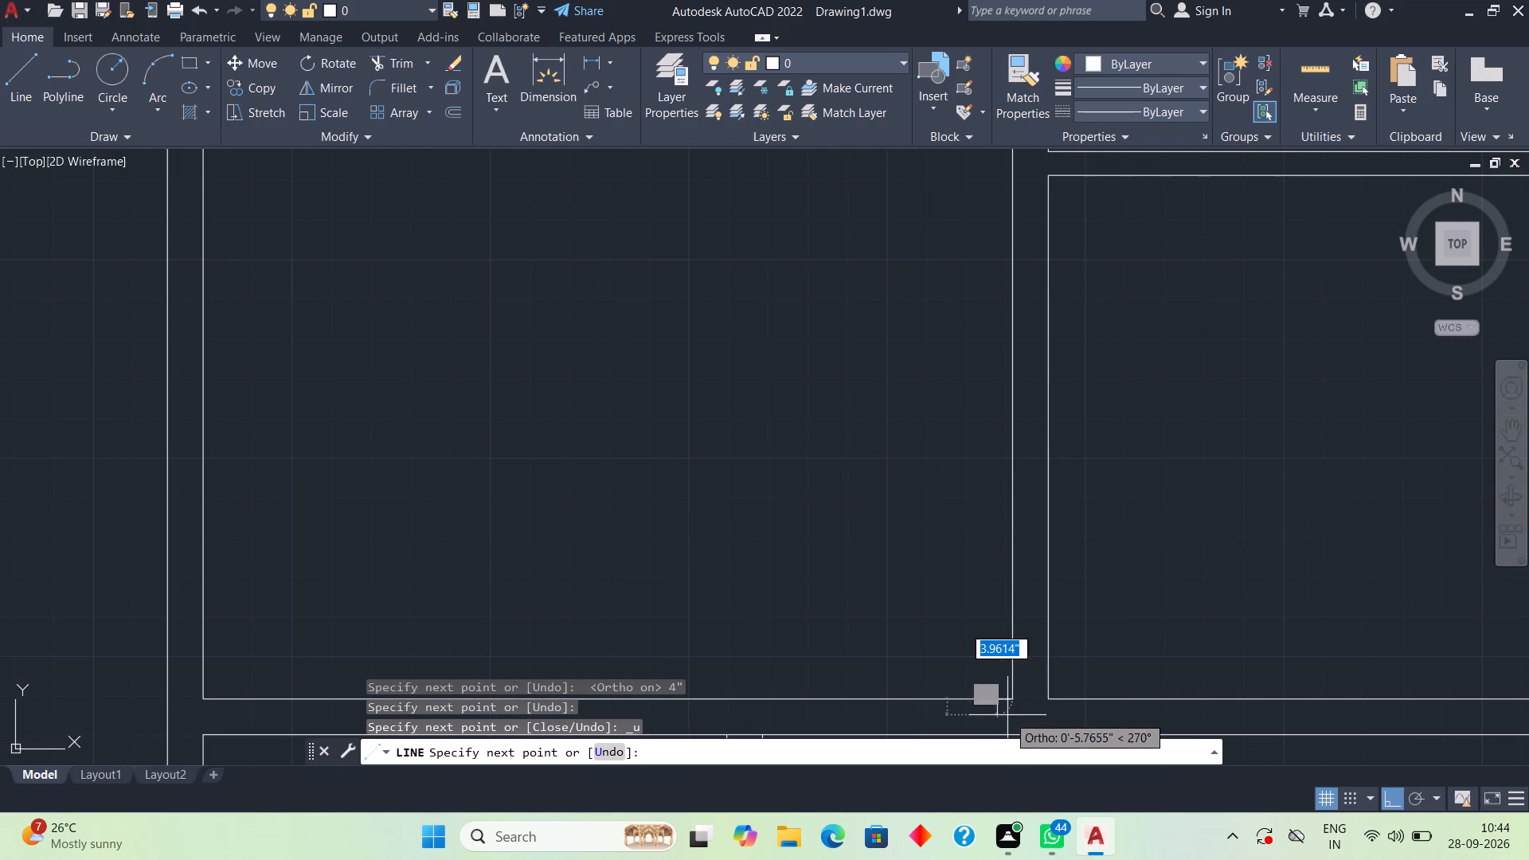
{"action": "middle_click_drag", "start_coordinate": [1005, 684], "coordinate": [974, 494]}
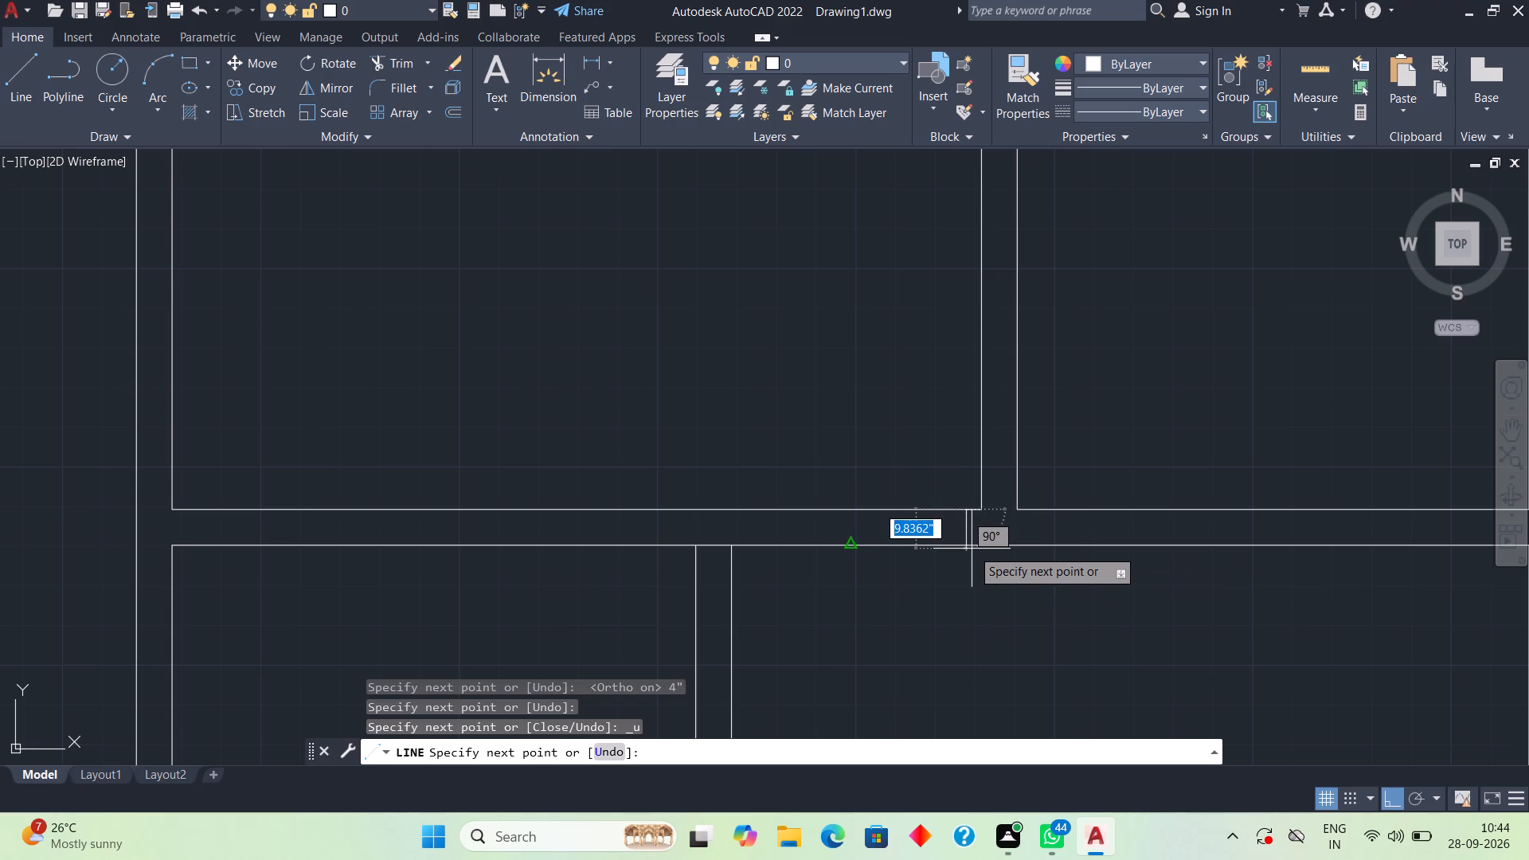
{"action": "scroll", "coordinate": [972, 549], "scroll_direction": "up", "scroll_amount": 3}
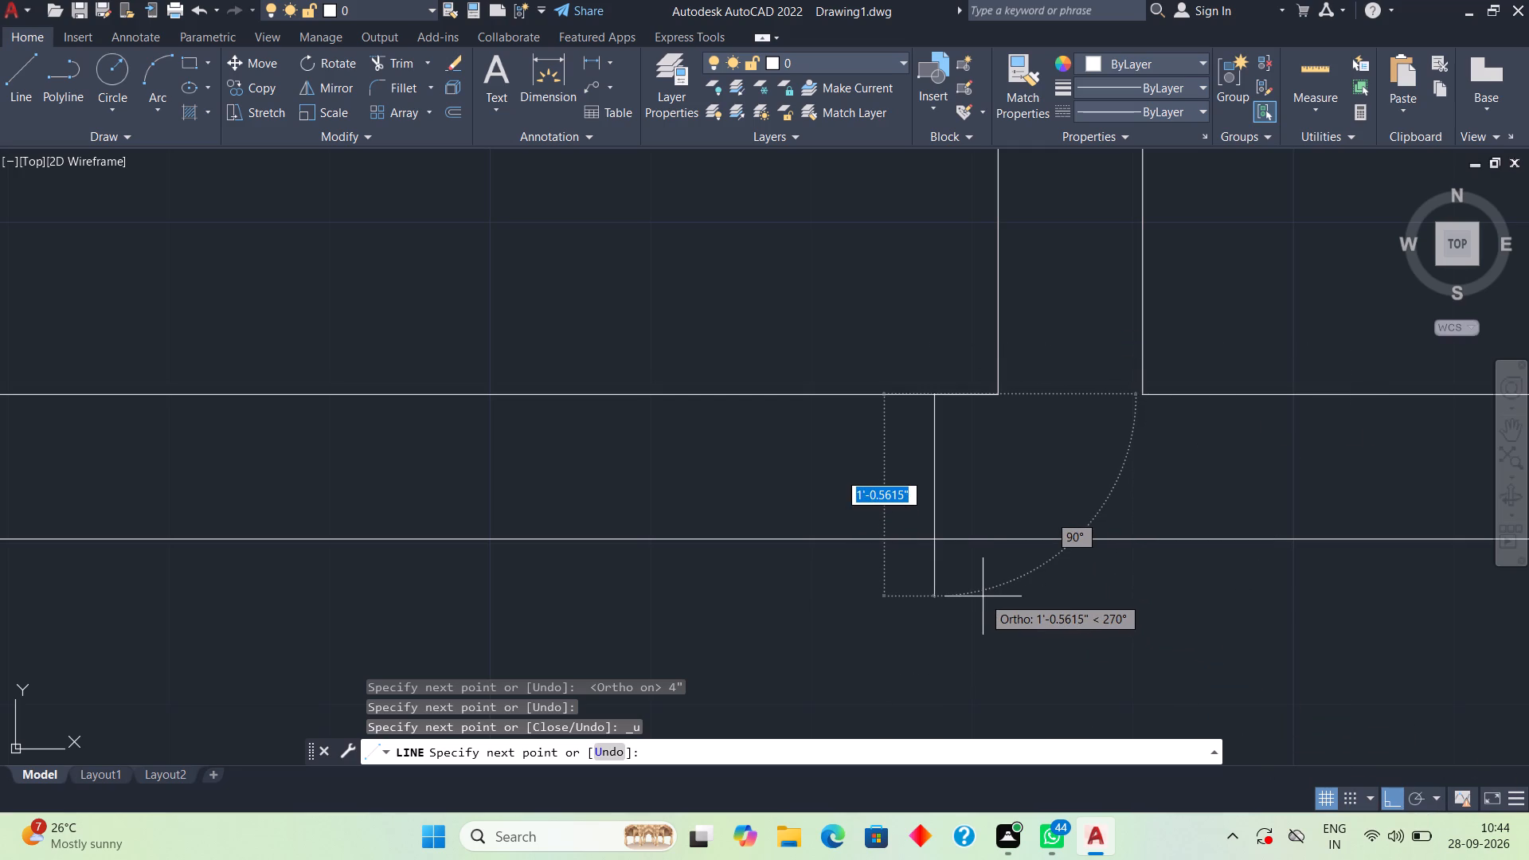
{"action": "type", "text": "9\""}
{"action": "key", "text": "Return"}
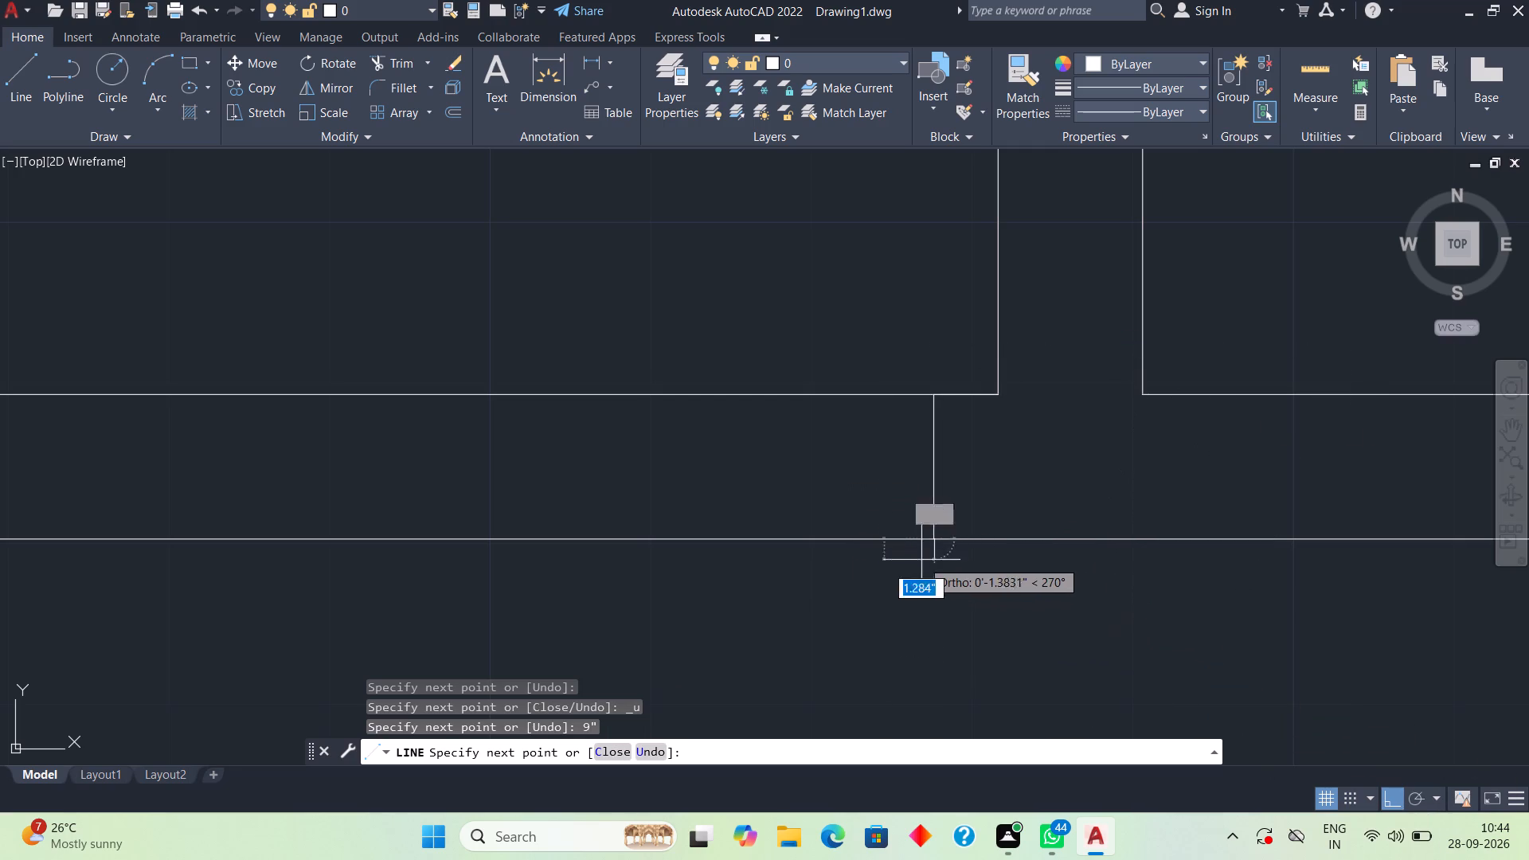
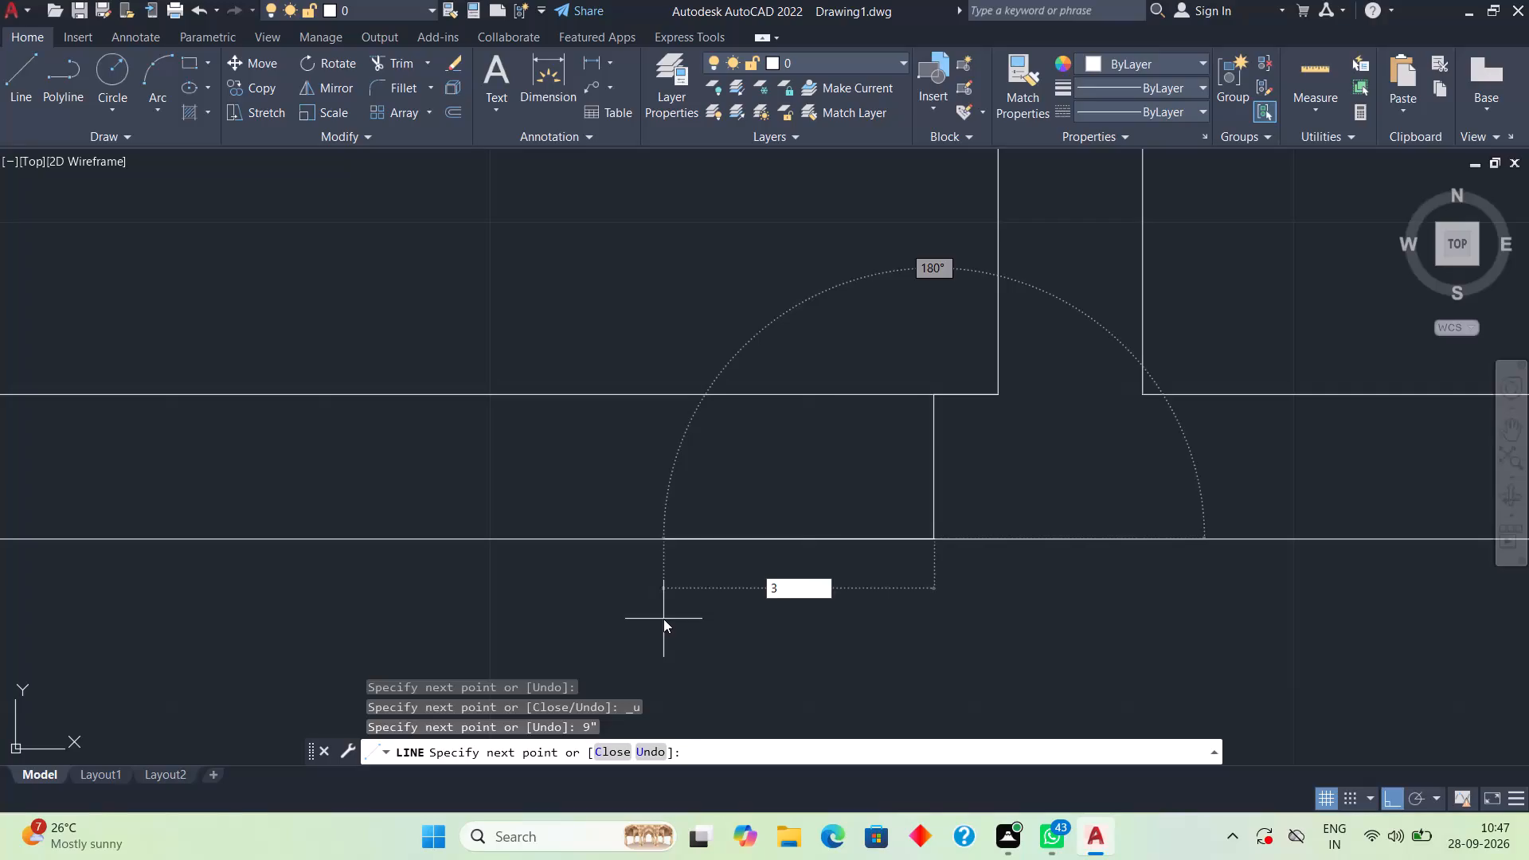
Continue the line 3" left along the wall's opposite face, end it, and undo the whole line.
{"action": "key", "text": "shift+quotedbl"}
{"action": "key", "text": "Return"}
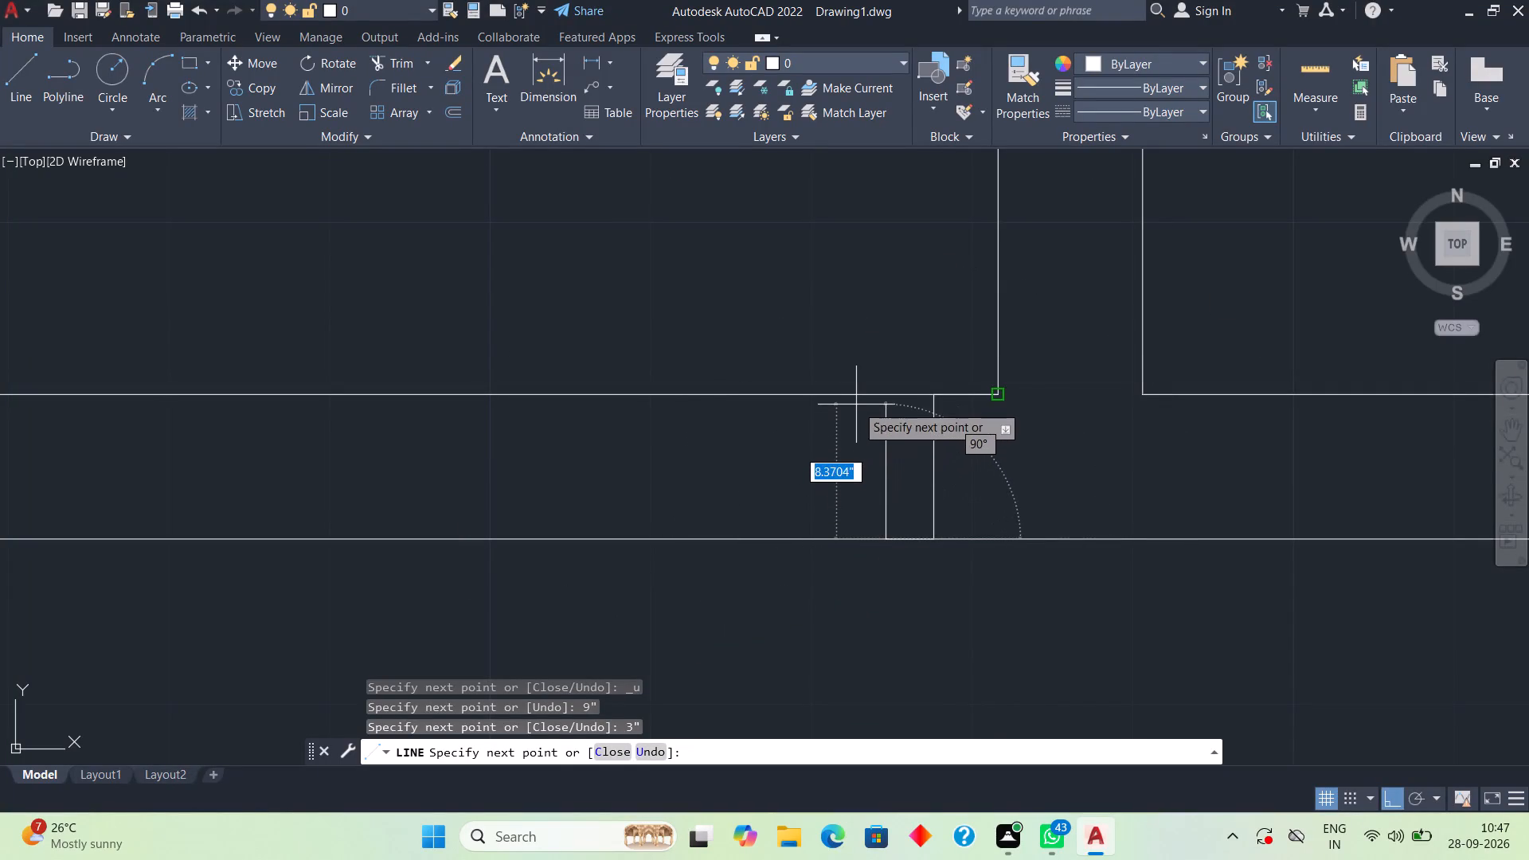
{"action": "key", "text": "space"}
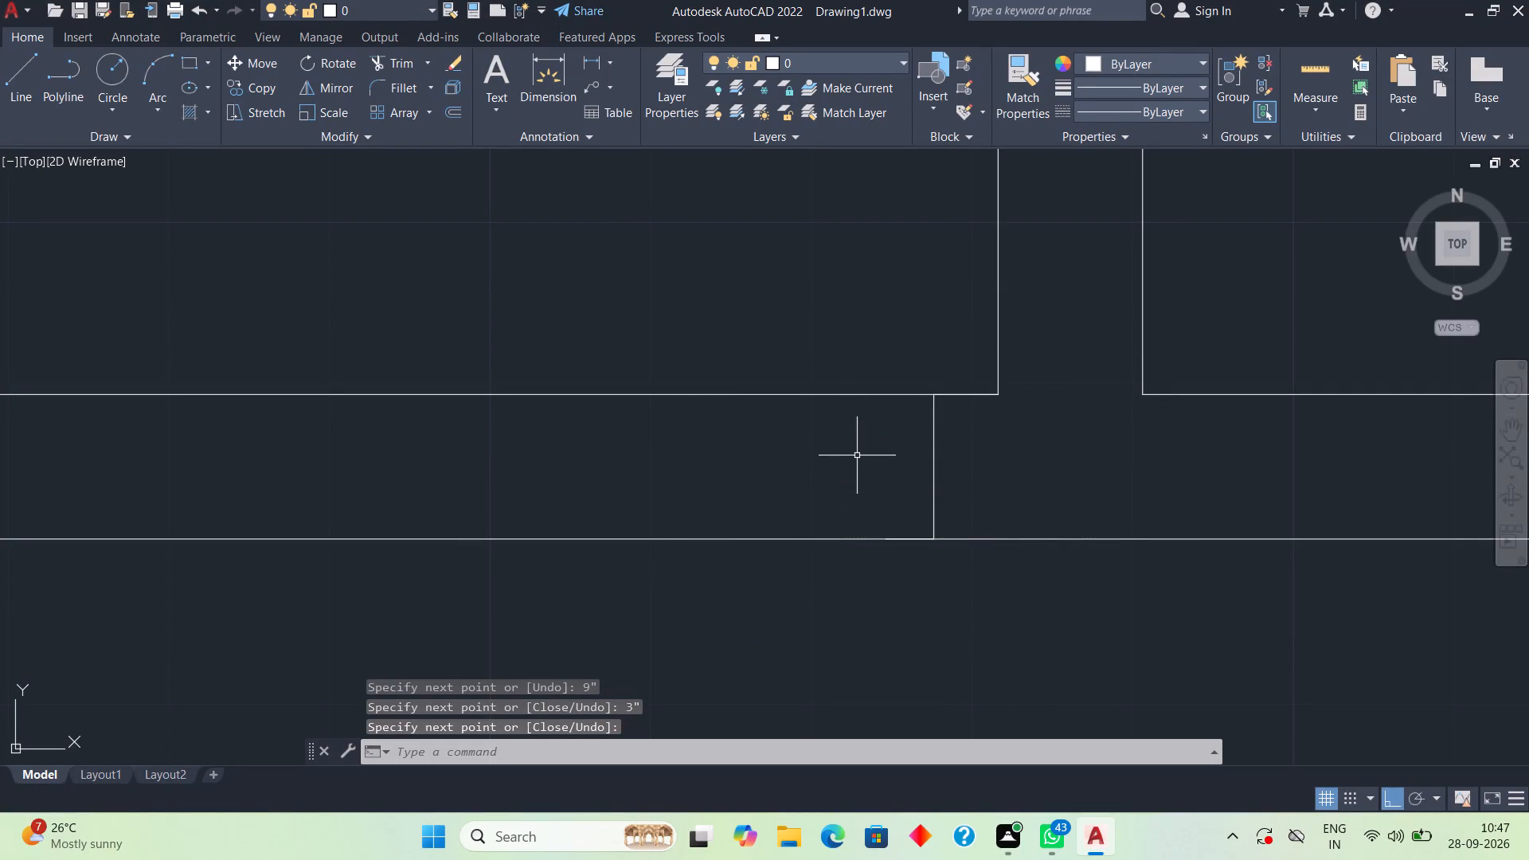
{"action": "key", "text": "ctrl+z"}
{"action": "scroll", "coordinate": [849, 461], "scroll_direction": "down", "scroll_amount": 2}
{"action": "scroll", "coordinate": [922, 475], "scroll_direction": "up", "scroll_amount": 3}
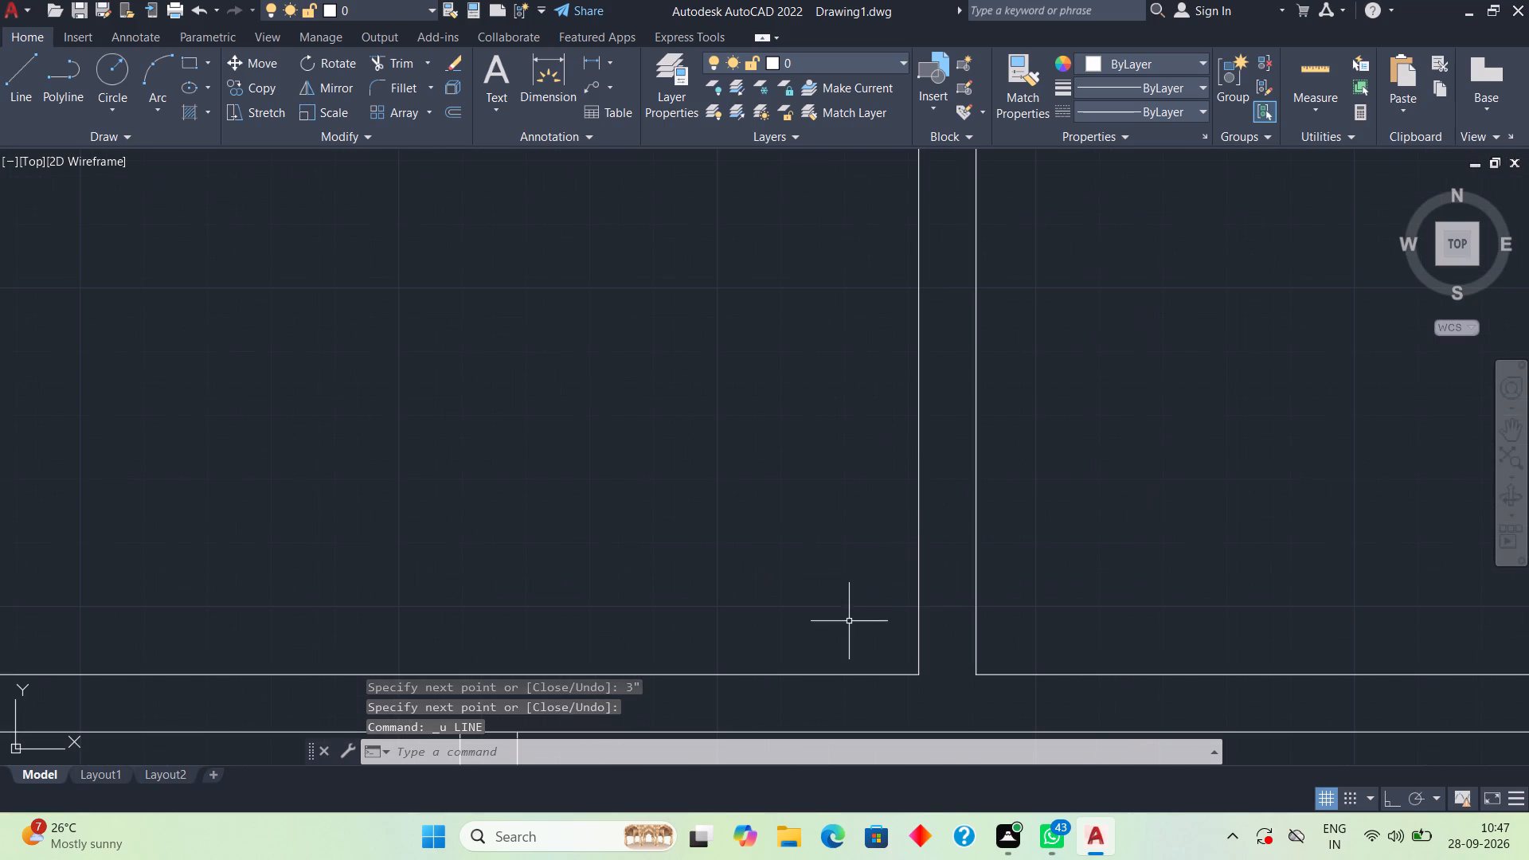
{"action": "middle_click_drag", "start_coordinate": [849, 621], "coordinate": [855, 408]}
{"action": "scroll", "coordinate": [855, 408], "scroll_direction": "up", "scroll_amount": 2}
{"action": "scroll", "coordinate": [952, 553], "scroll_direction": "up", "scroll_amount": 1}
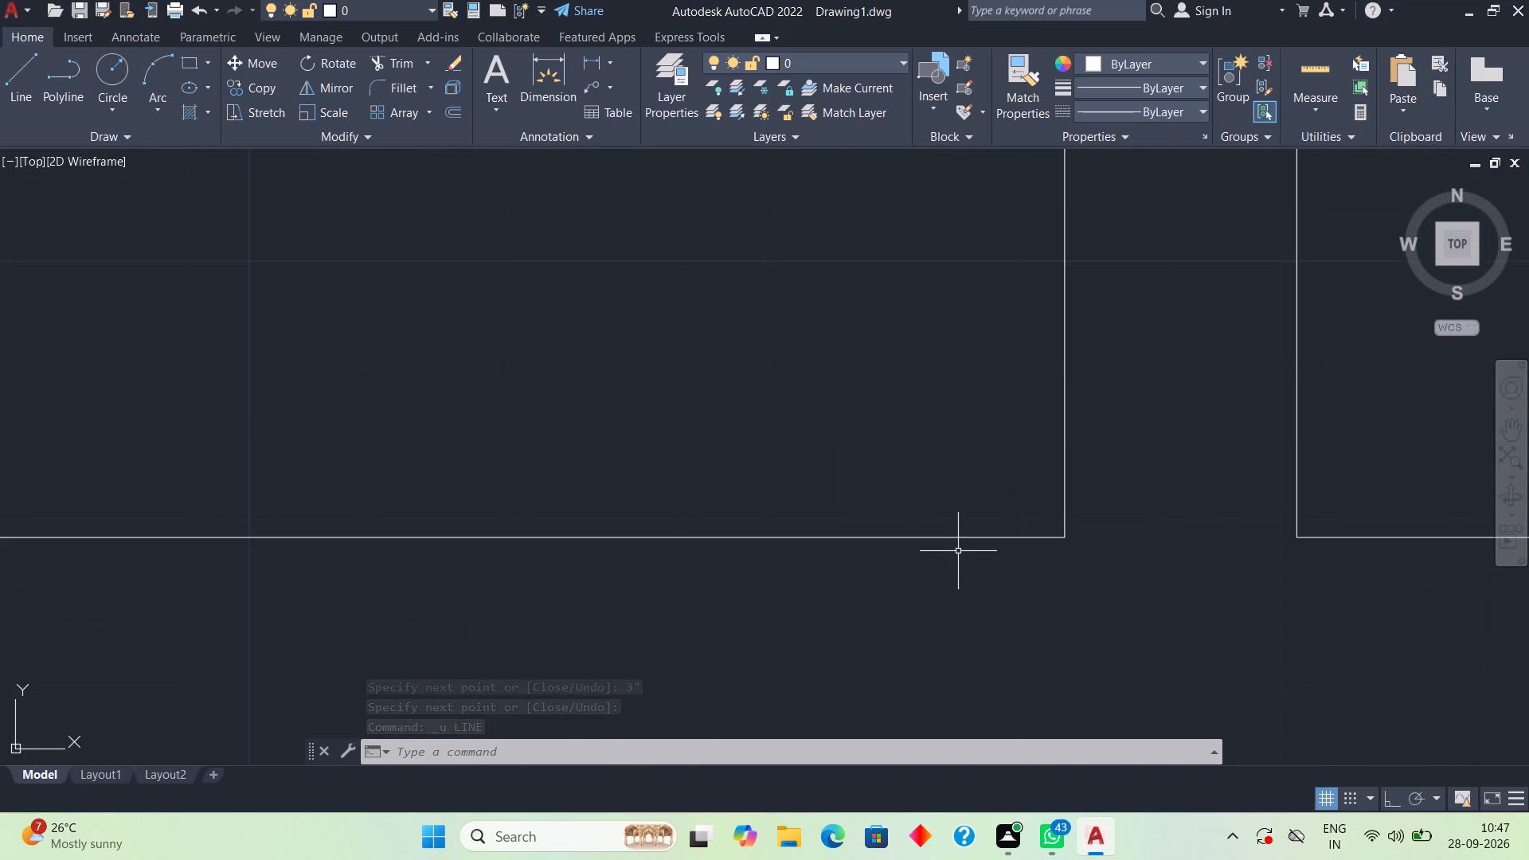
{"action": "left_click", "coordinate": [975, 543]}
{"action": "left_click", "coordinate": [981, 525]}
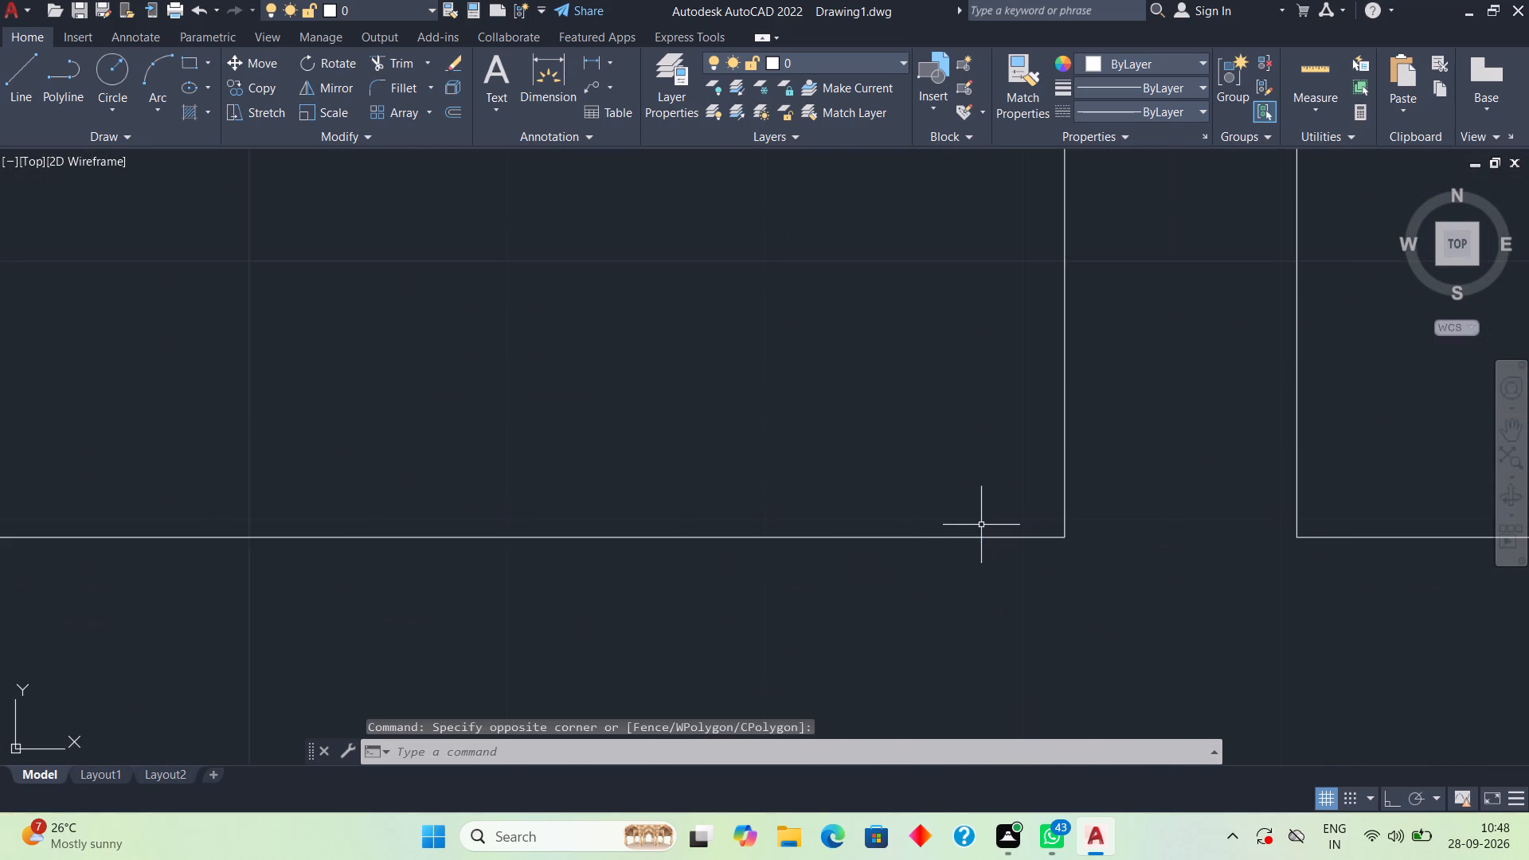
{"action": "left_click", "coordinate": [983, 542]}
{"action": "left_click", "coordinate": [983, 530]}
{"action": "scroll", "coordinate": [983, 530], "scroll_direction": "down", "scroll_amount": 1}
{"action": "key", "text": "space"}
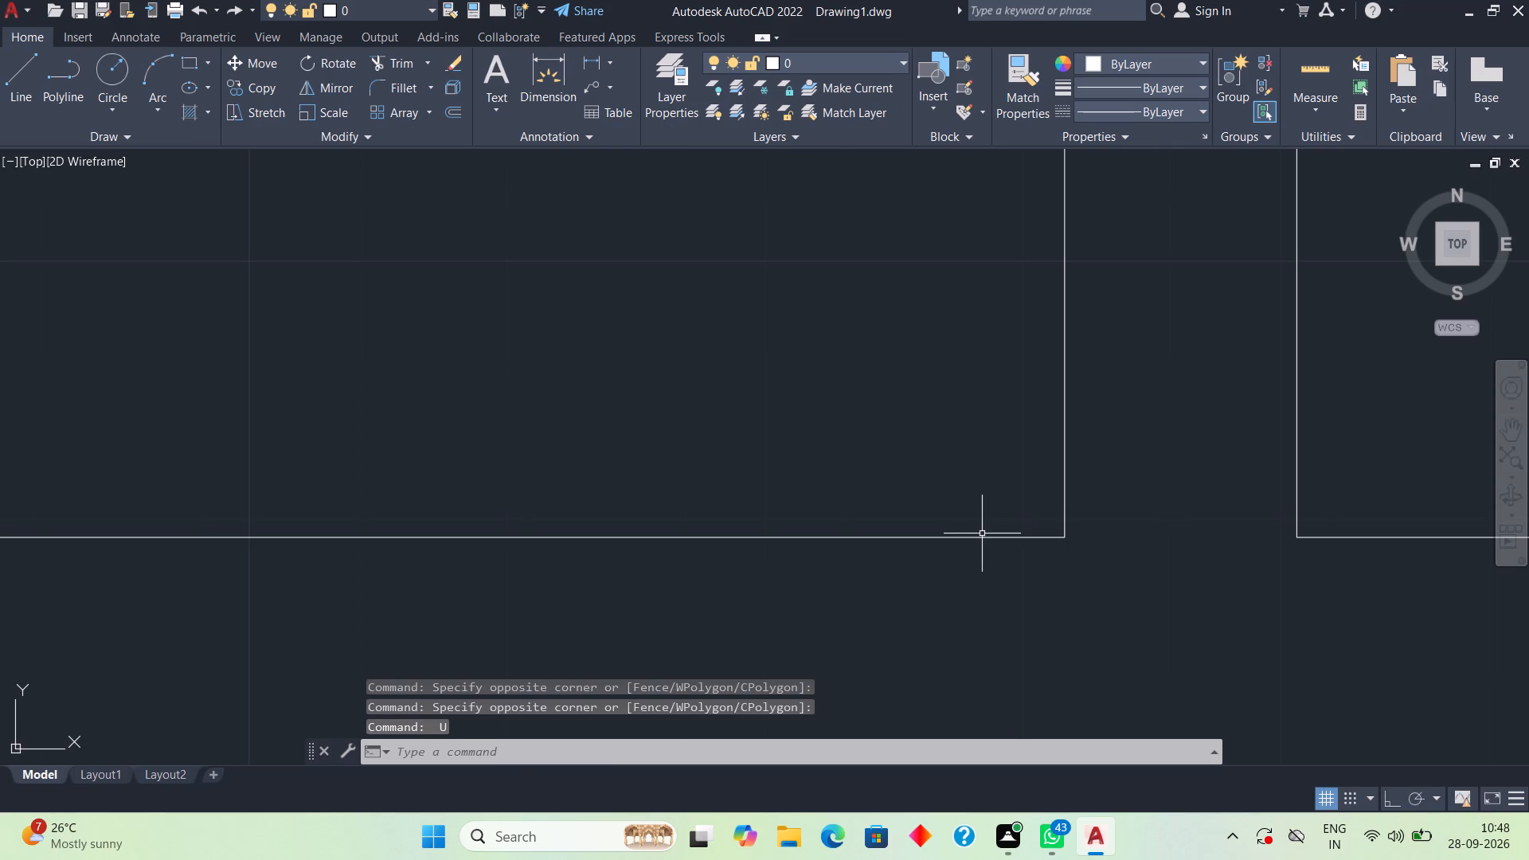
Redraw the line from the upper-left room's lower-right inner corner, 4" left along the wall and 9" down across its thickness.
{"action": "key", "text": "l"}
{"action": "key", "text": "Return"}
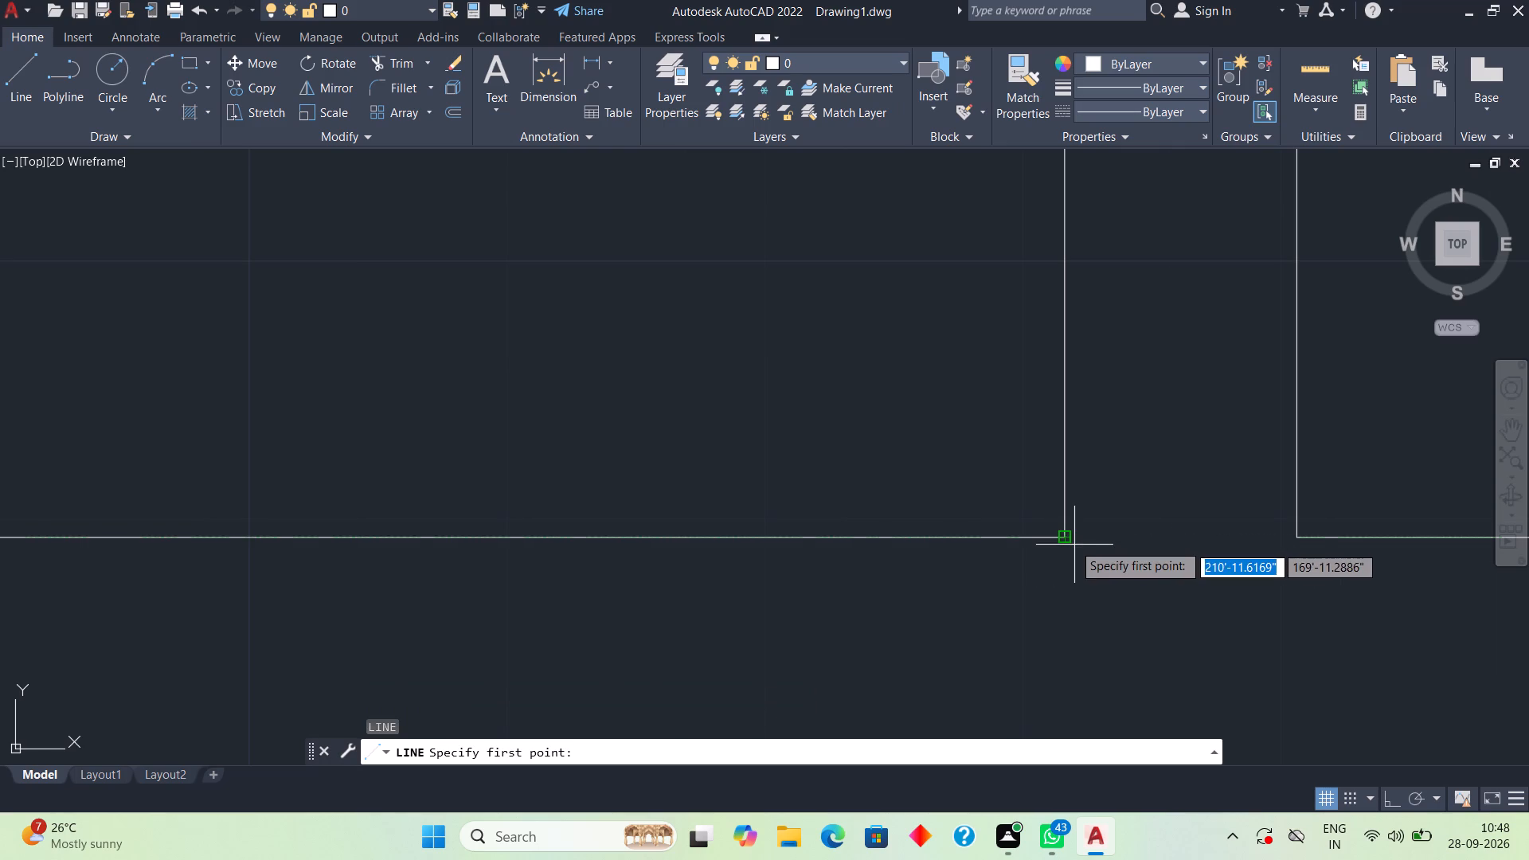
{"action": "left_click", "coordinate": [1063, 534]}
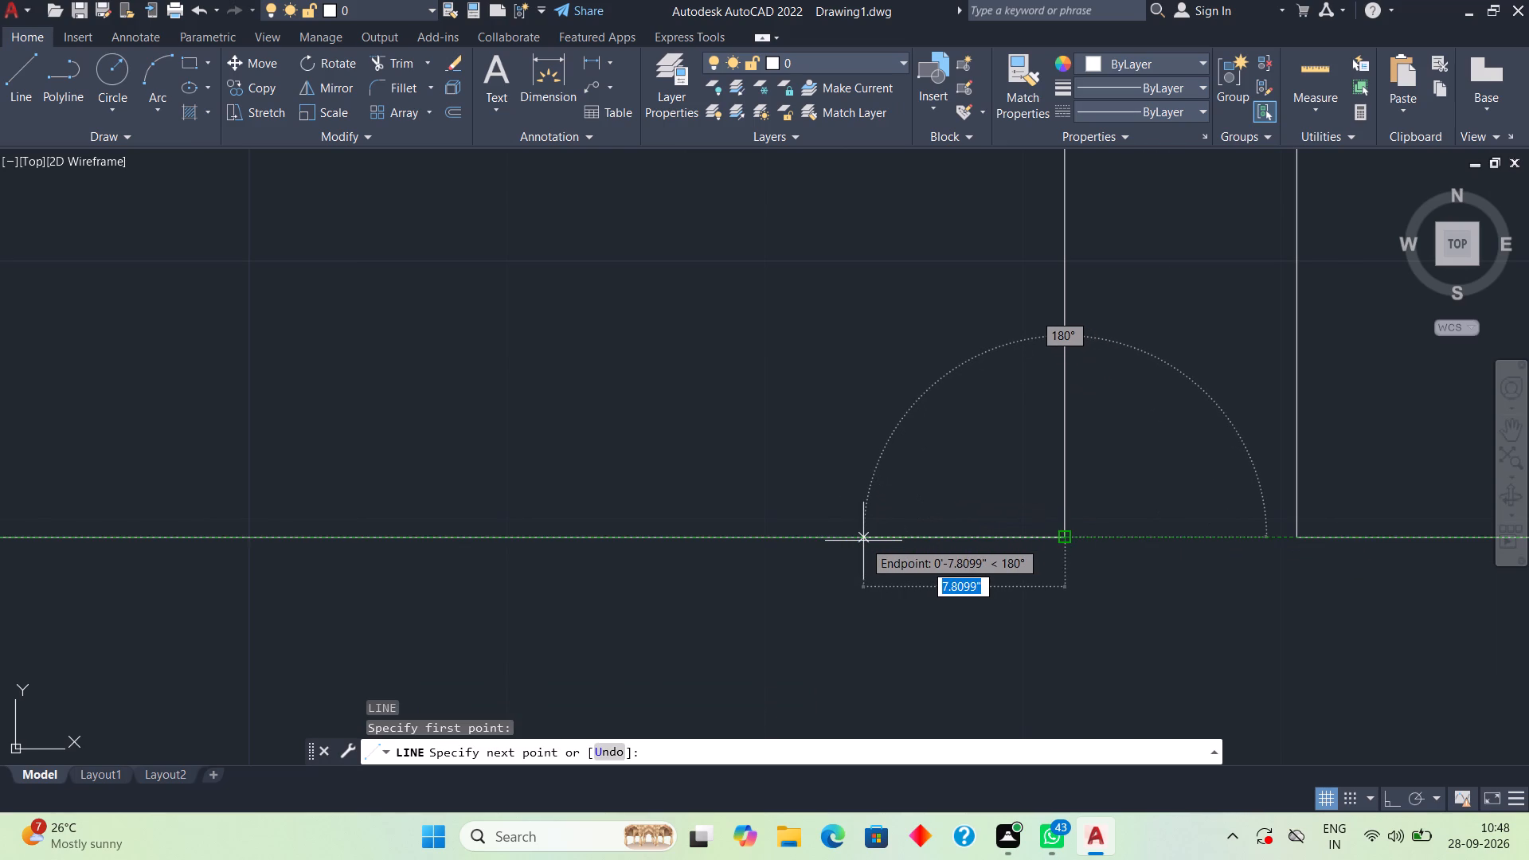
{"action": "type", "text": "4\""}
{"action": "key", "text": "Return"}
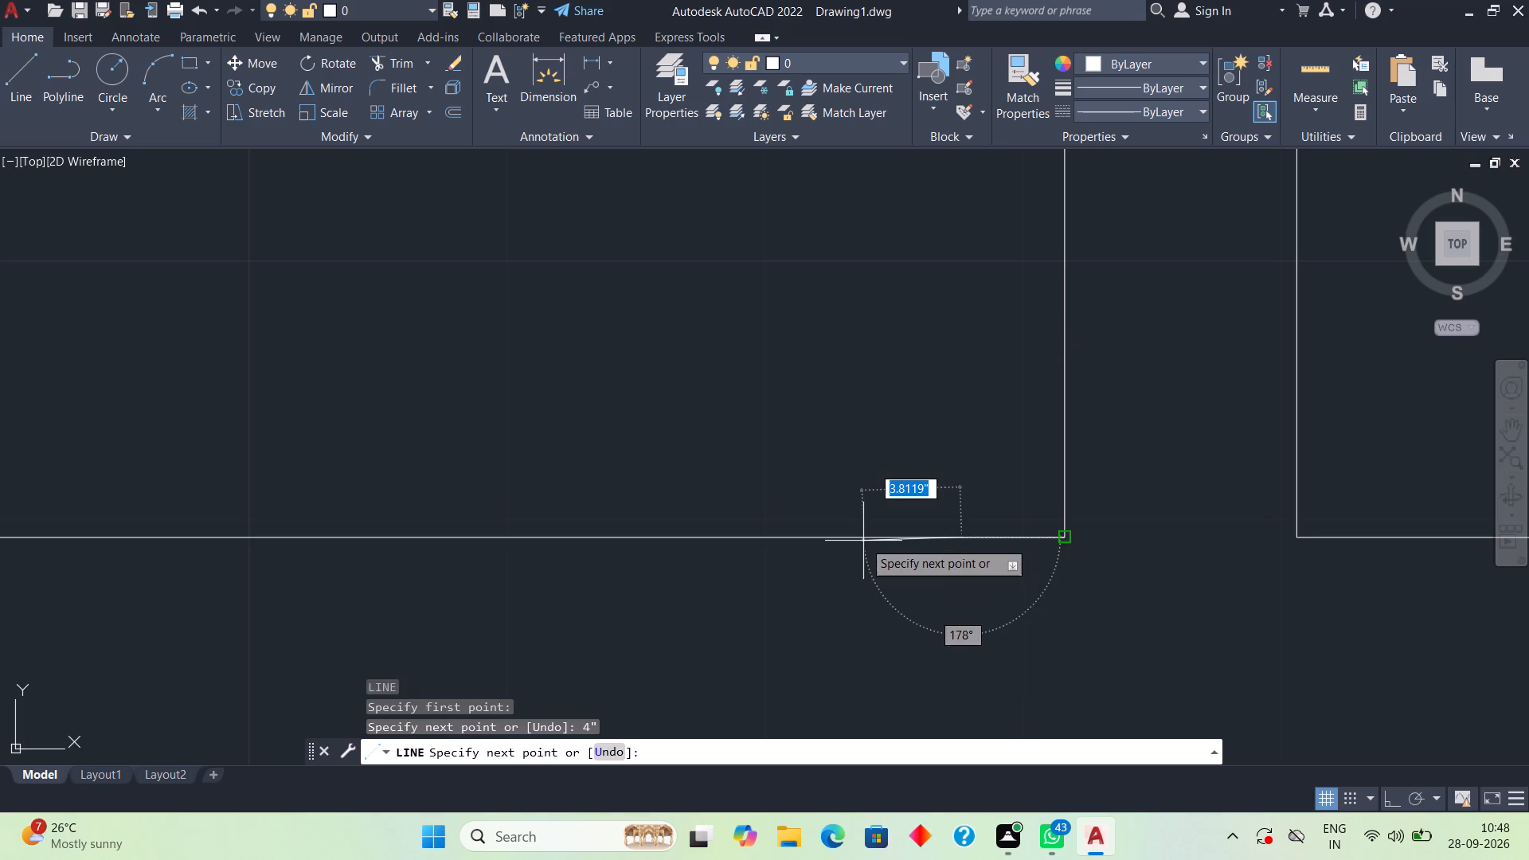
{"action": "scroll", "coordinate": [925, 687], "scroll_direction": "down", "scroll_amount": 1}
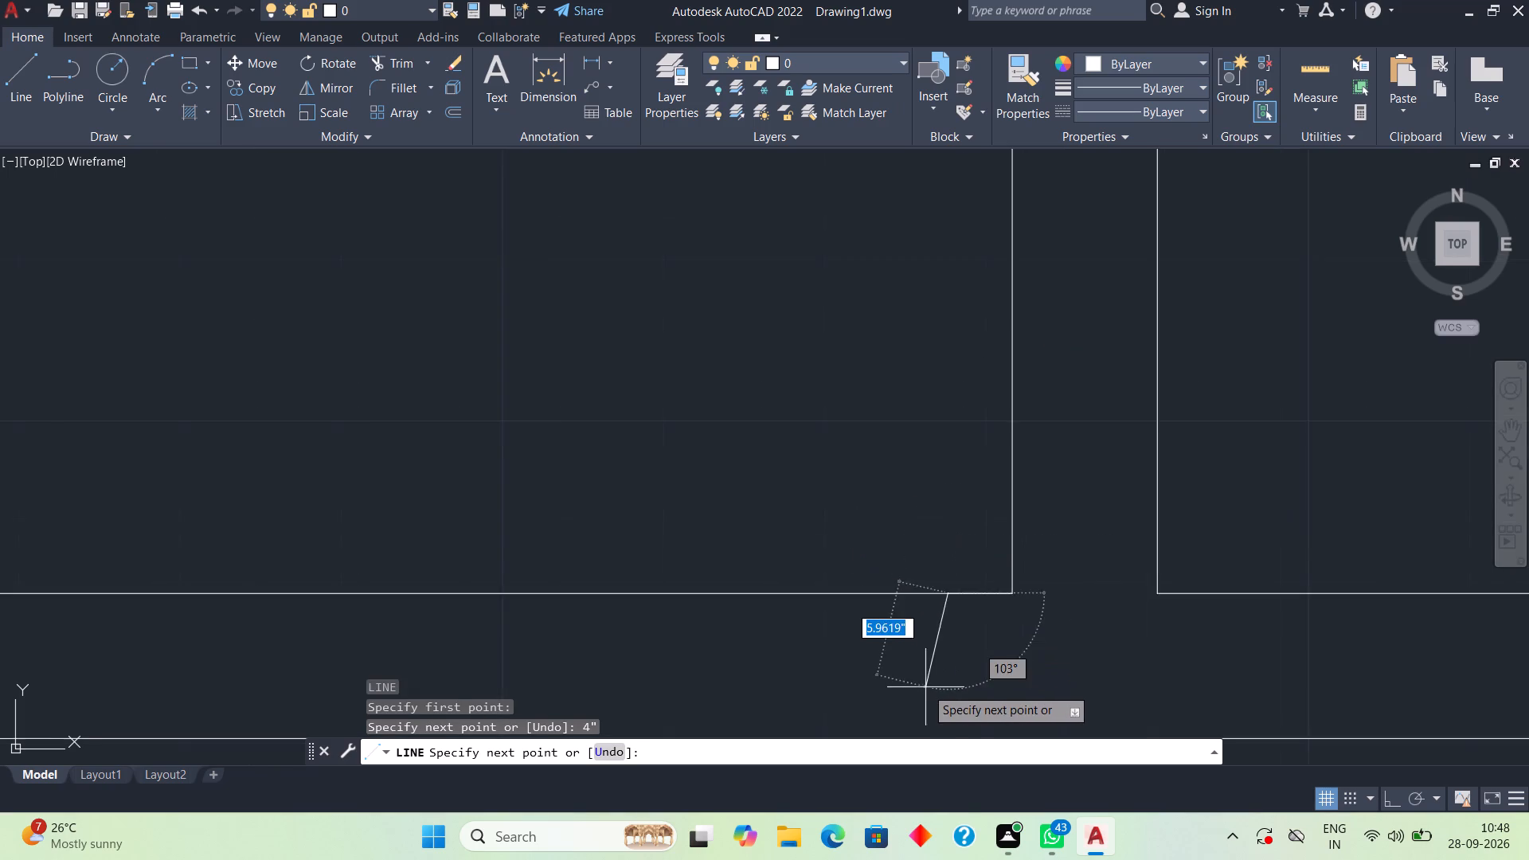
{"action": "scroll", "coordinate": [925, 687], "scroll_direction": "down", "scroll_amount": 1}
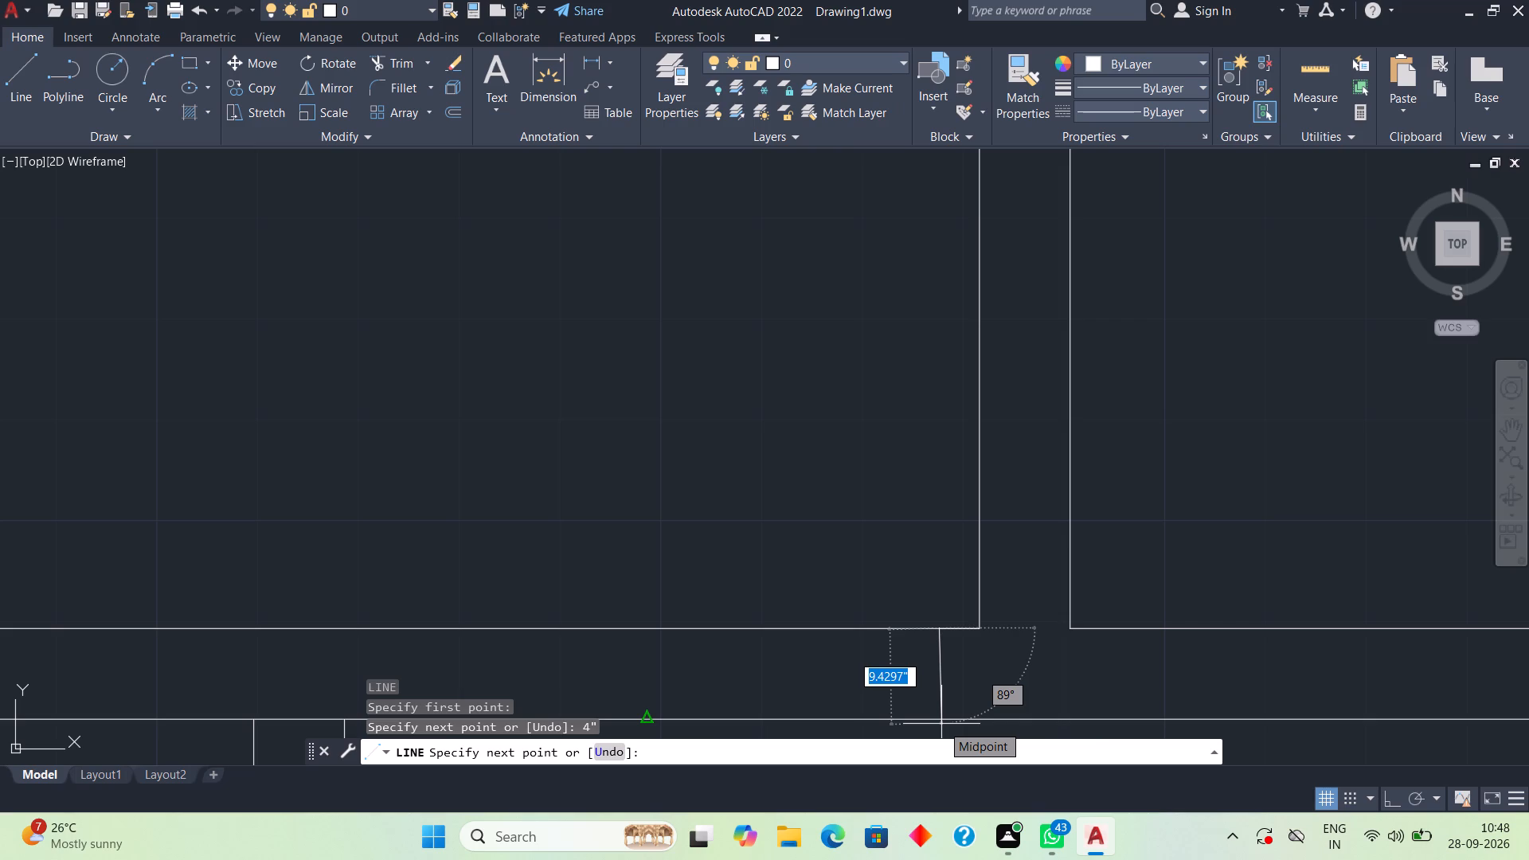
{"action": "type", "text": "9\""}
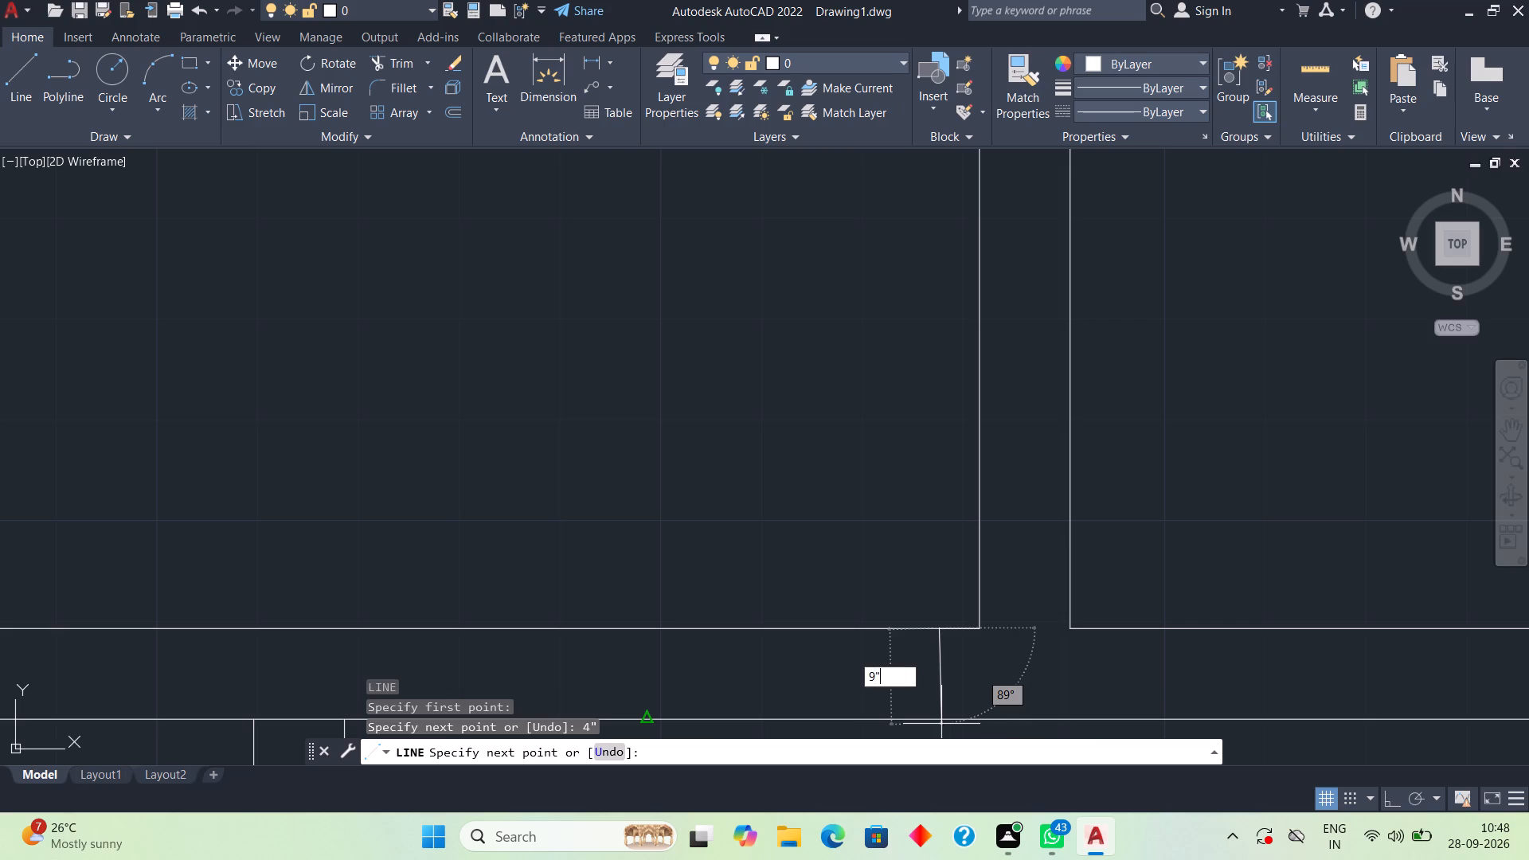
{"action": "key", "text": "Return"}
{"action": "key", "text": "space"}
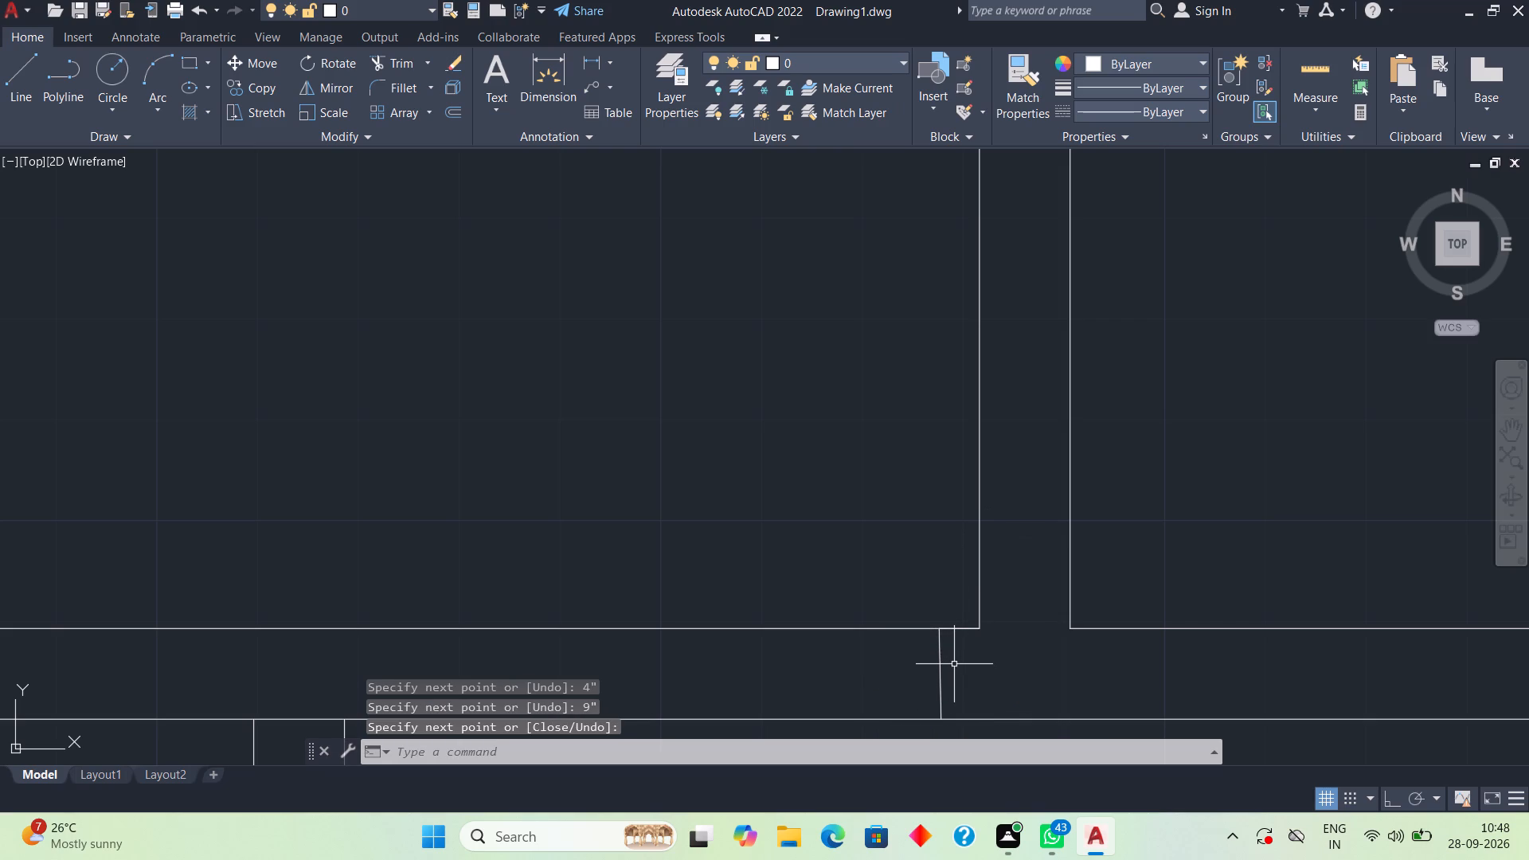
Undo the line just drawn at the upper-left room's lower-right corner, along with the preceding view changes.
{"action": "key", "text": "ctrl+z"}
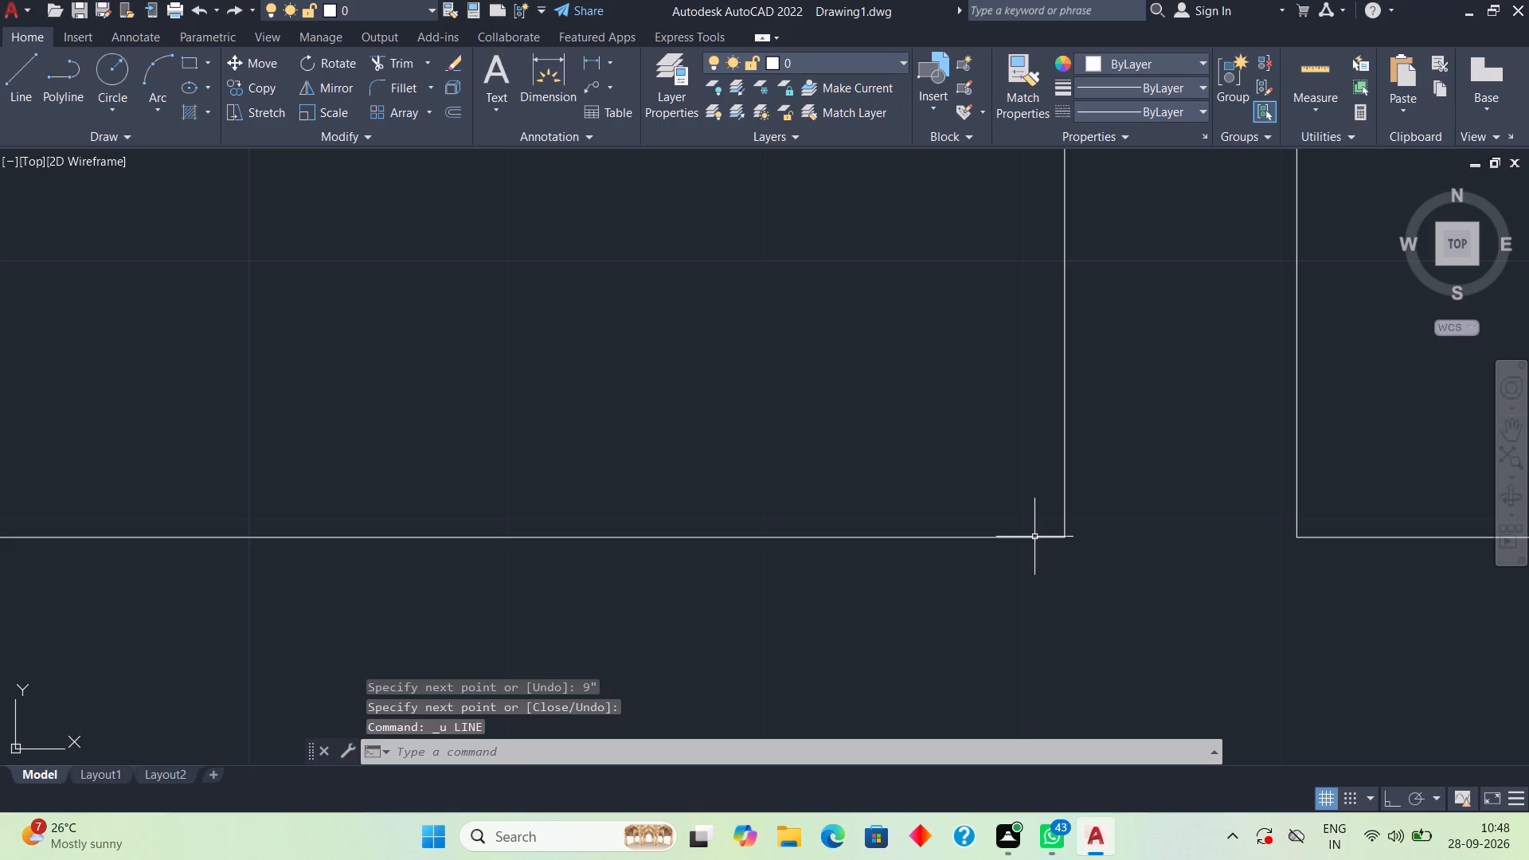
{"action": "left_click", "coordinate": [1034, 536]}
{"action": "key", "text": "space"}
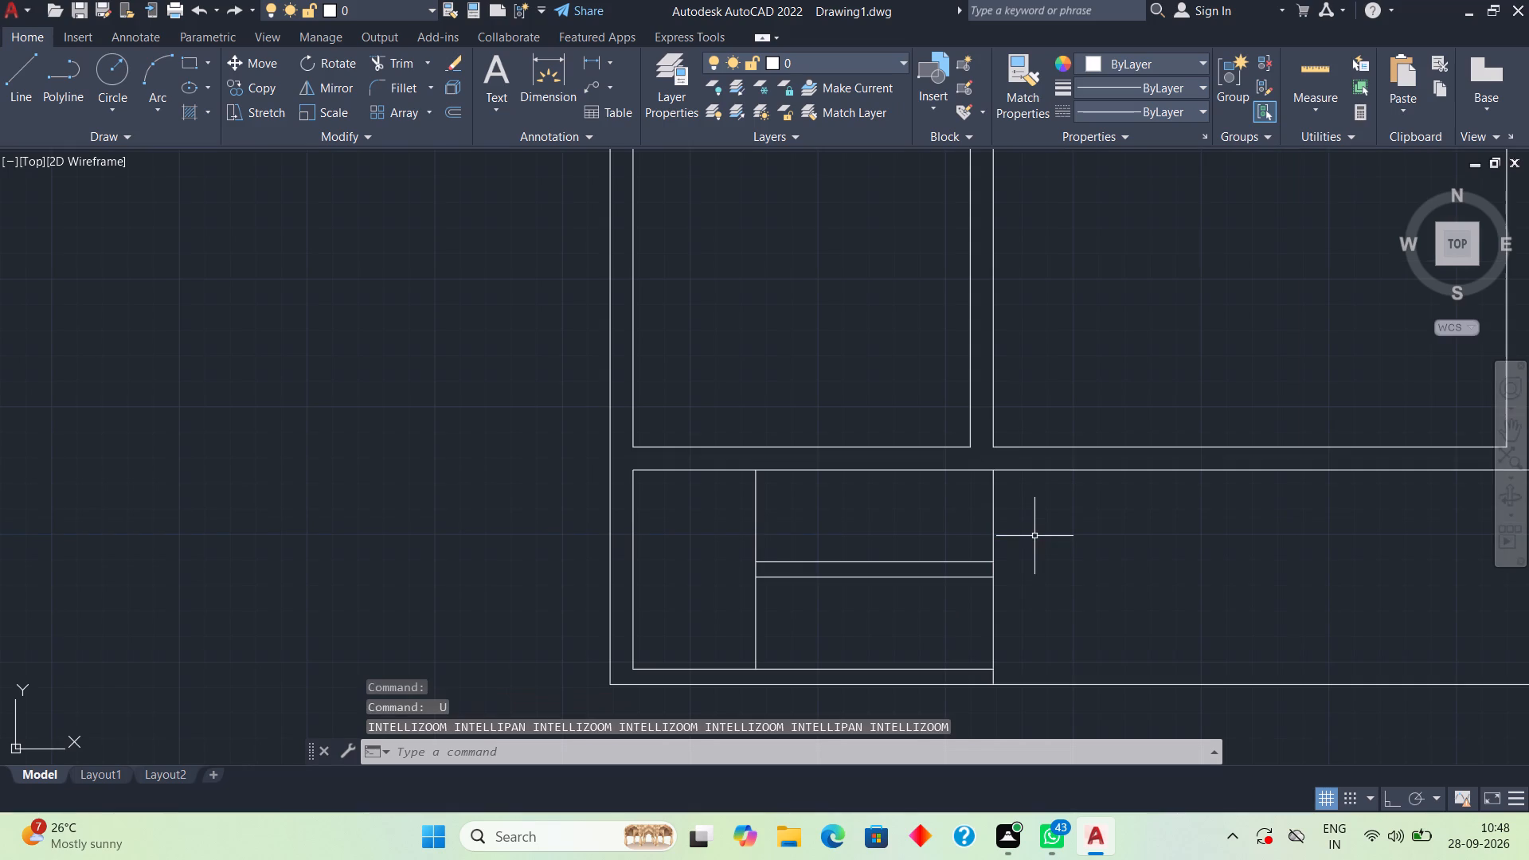
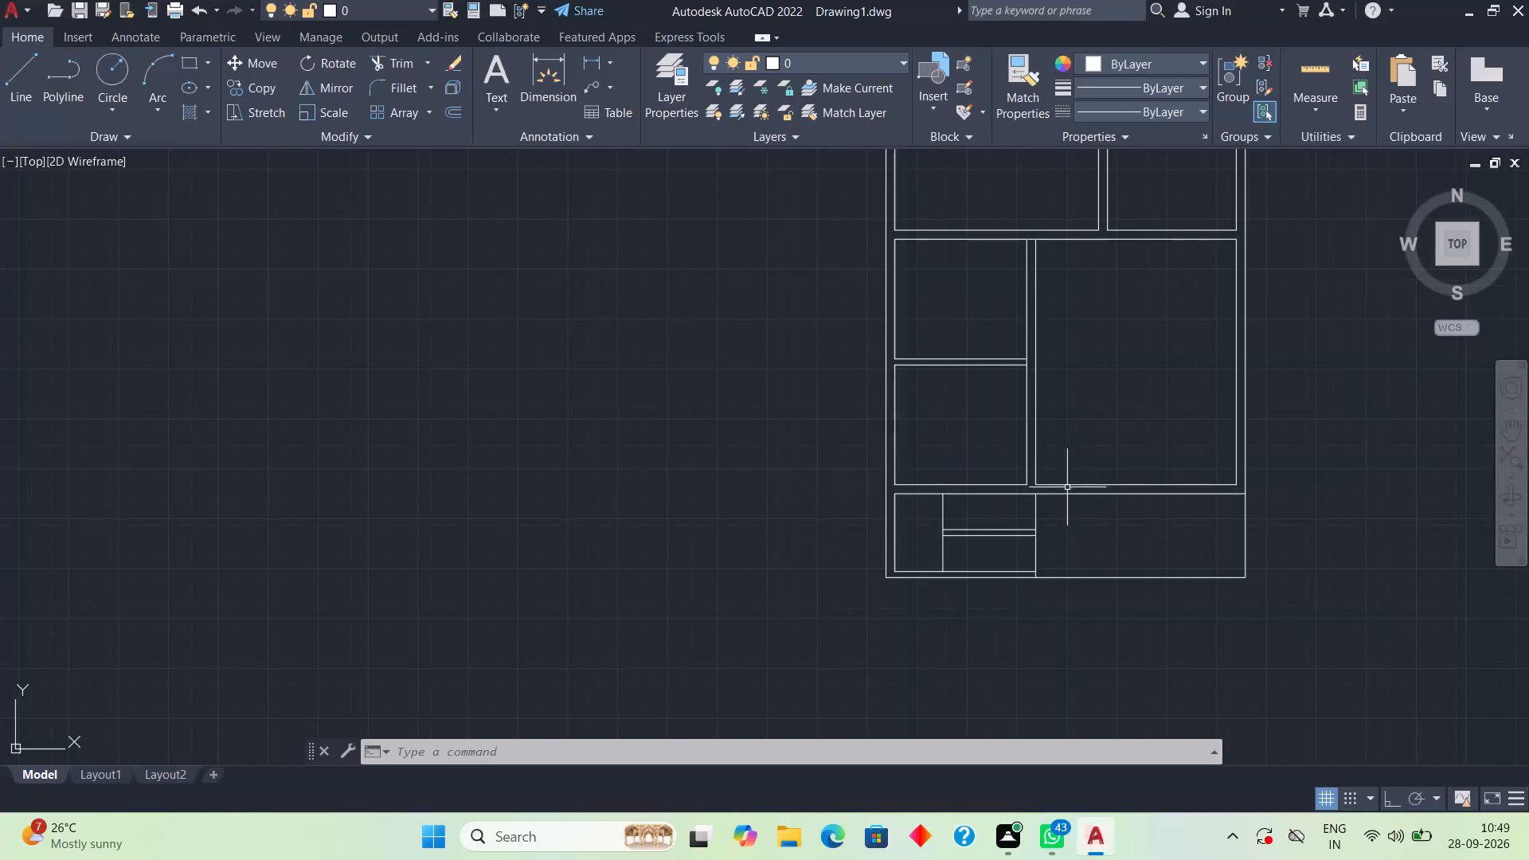
Draw a line from the upper-left room's lower-right inner corner, 4" left along the wall and 9" straight down across its thickness.
{"action": "middle_click_drag", "start_coordinate": [1093, 392], "coordinate": [1065, 615]}
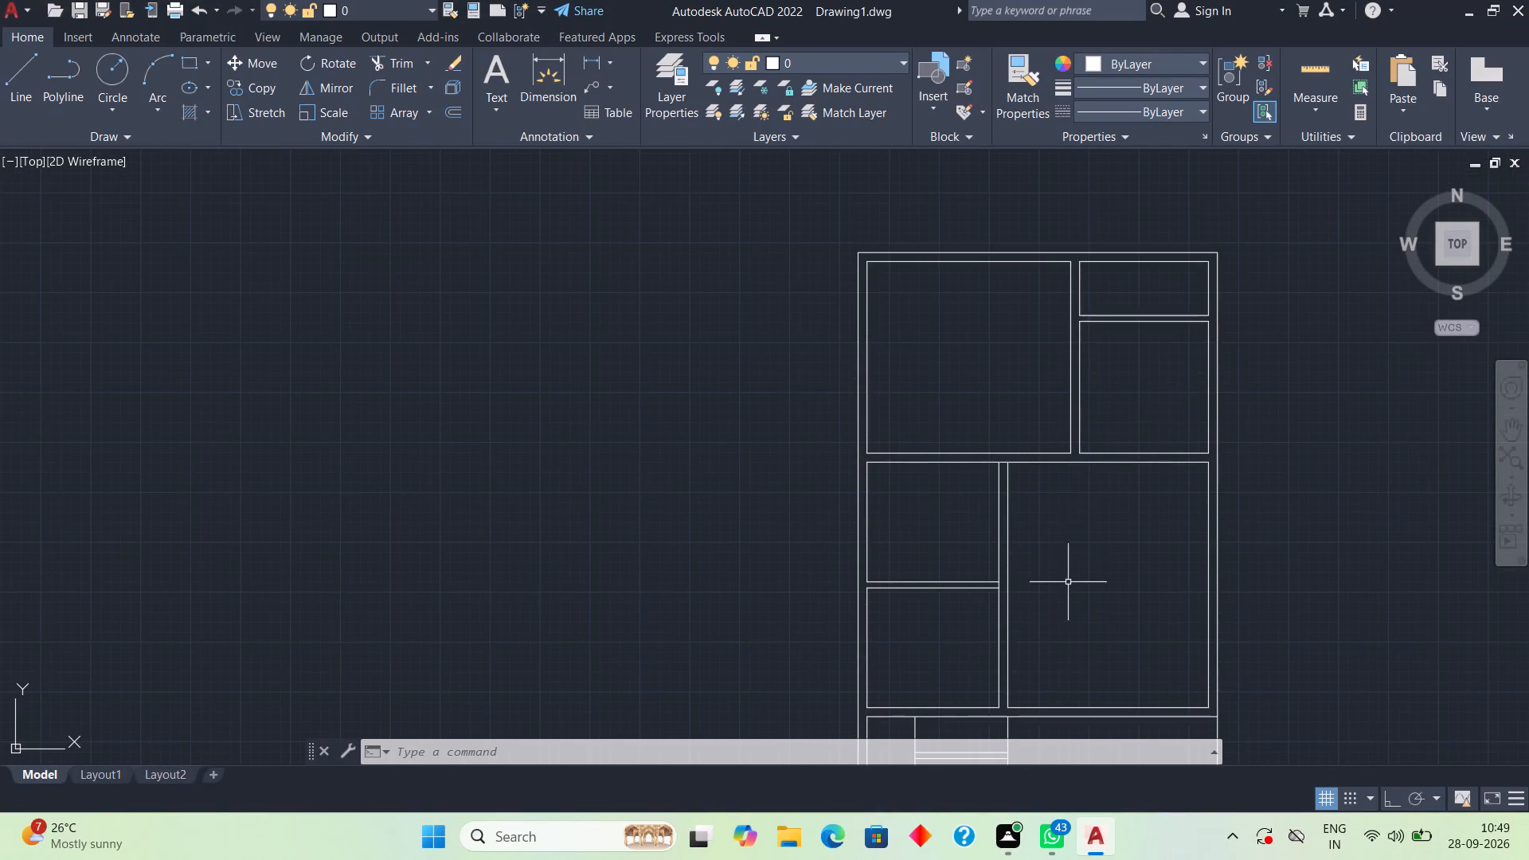
{"action": "scroll", "coordinate": [1191, 393], "scroll_direction": "up", "scroll_amount": 3}
{"action": "middle_click_drag", "start_coordinate": [869, 588], "coordinate": [963, 462]}
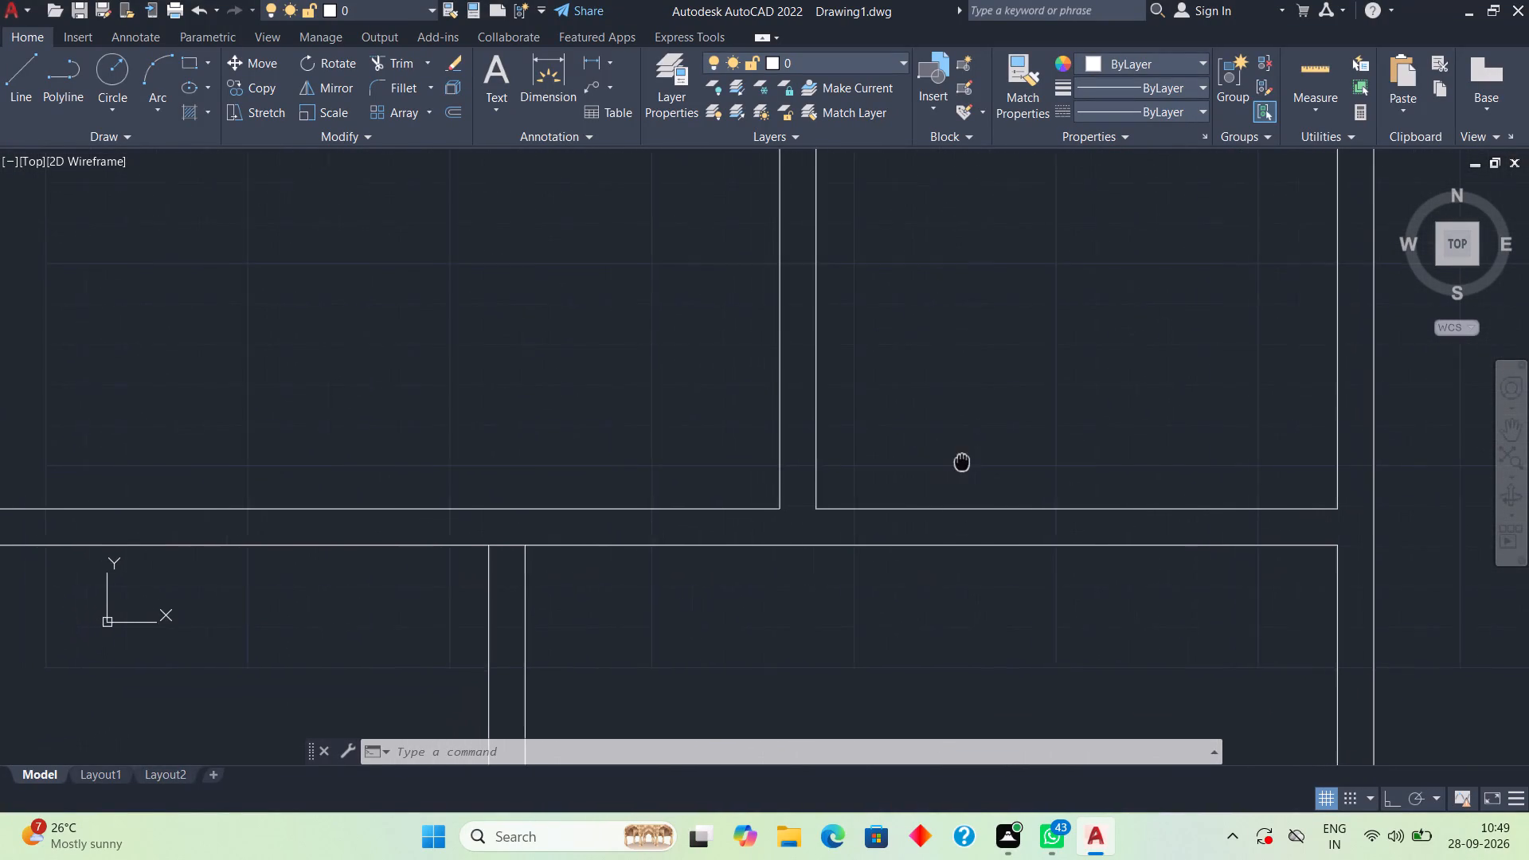
{"action": "middle_click_drag", "start_coordinate": [963, 462], "coordinate": [971, 459]}
{"action": "key", "text": "l"}
{"action": "key", "text": "space"}
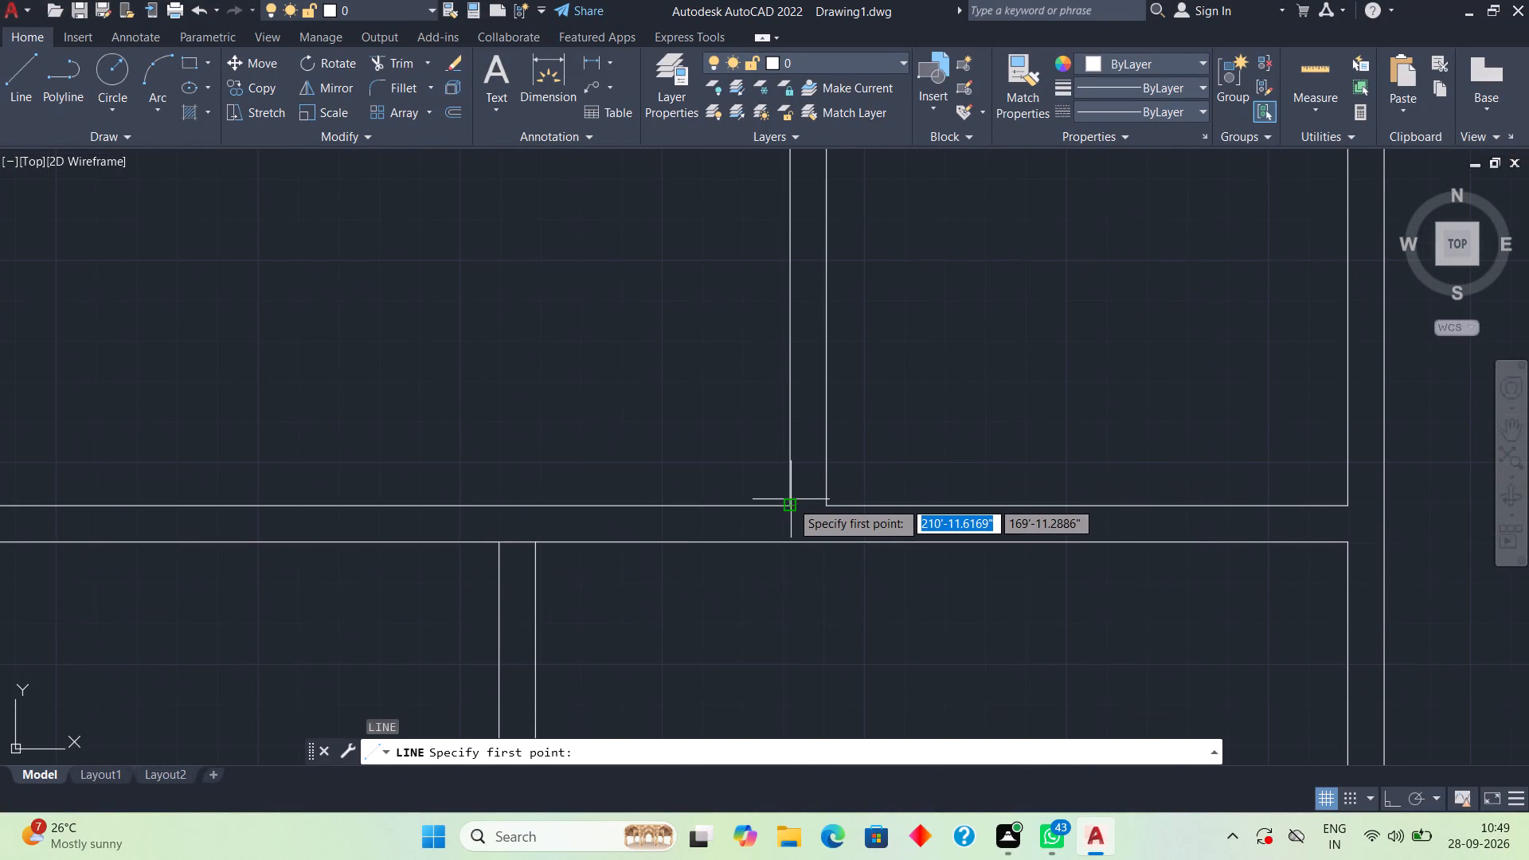
{"action": "left_click", "coordinate": [791, 502]}
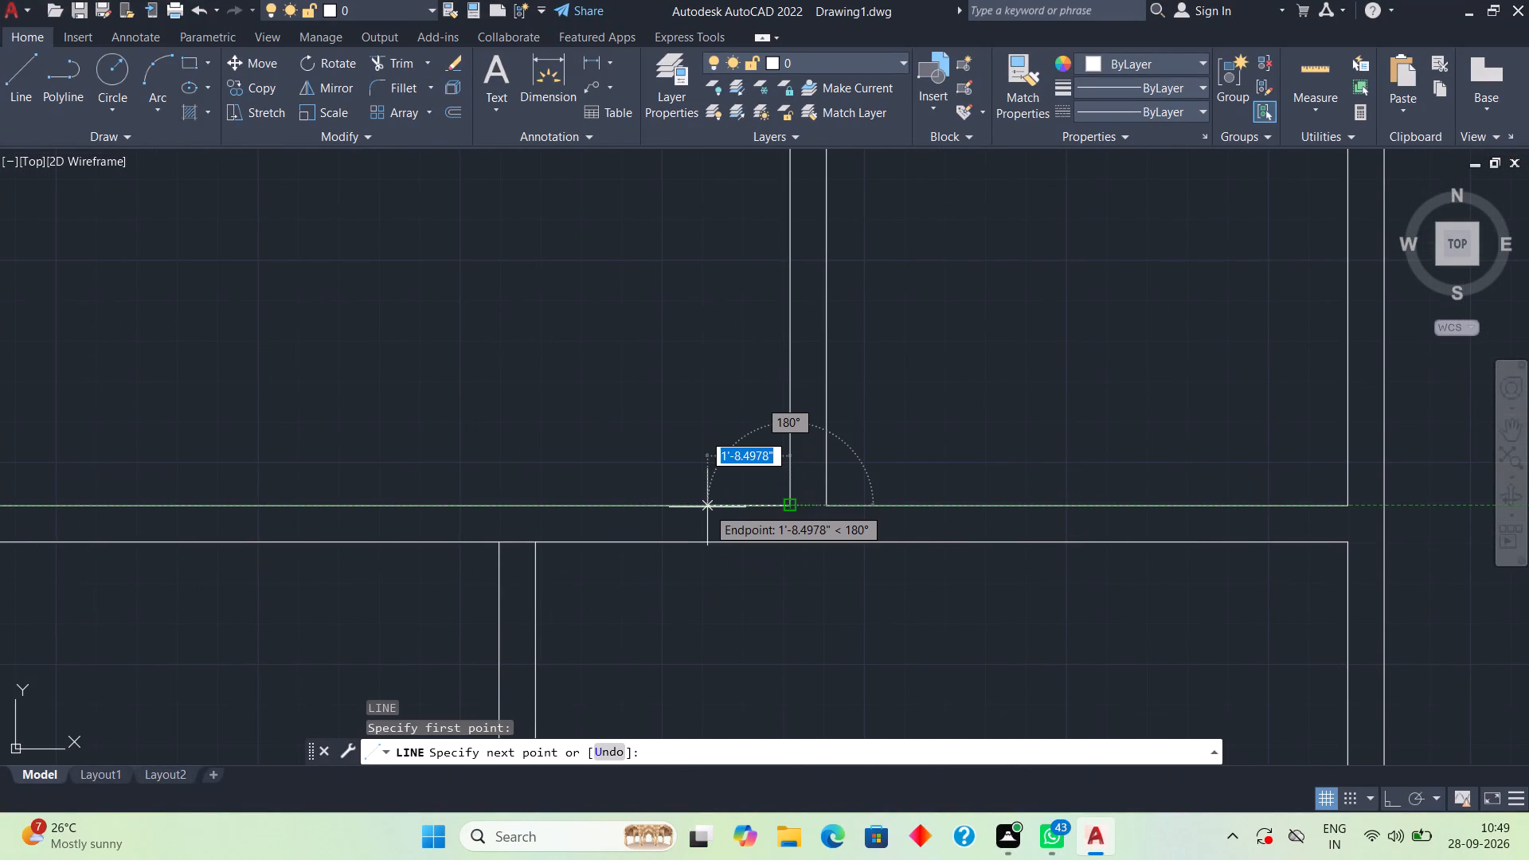
{"action": "type", "text": "4\""}
{"action": "key", "text": "Return"}
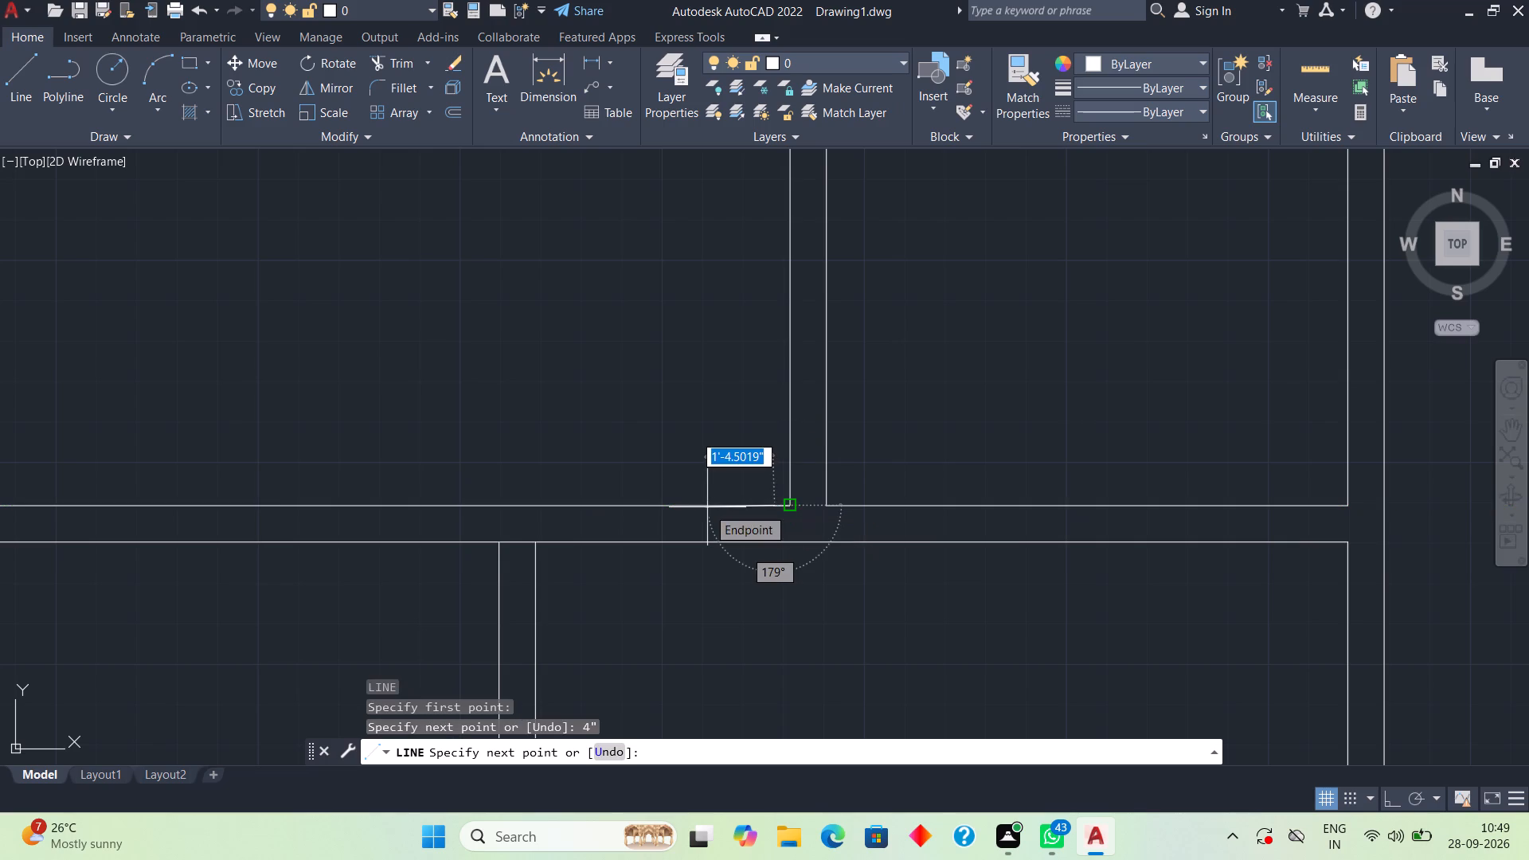
{"action": "scroll", "coordinate": [772, 540], "scroll_direction": "up", "scroll_amount": 2}
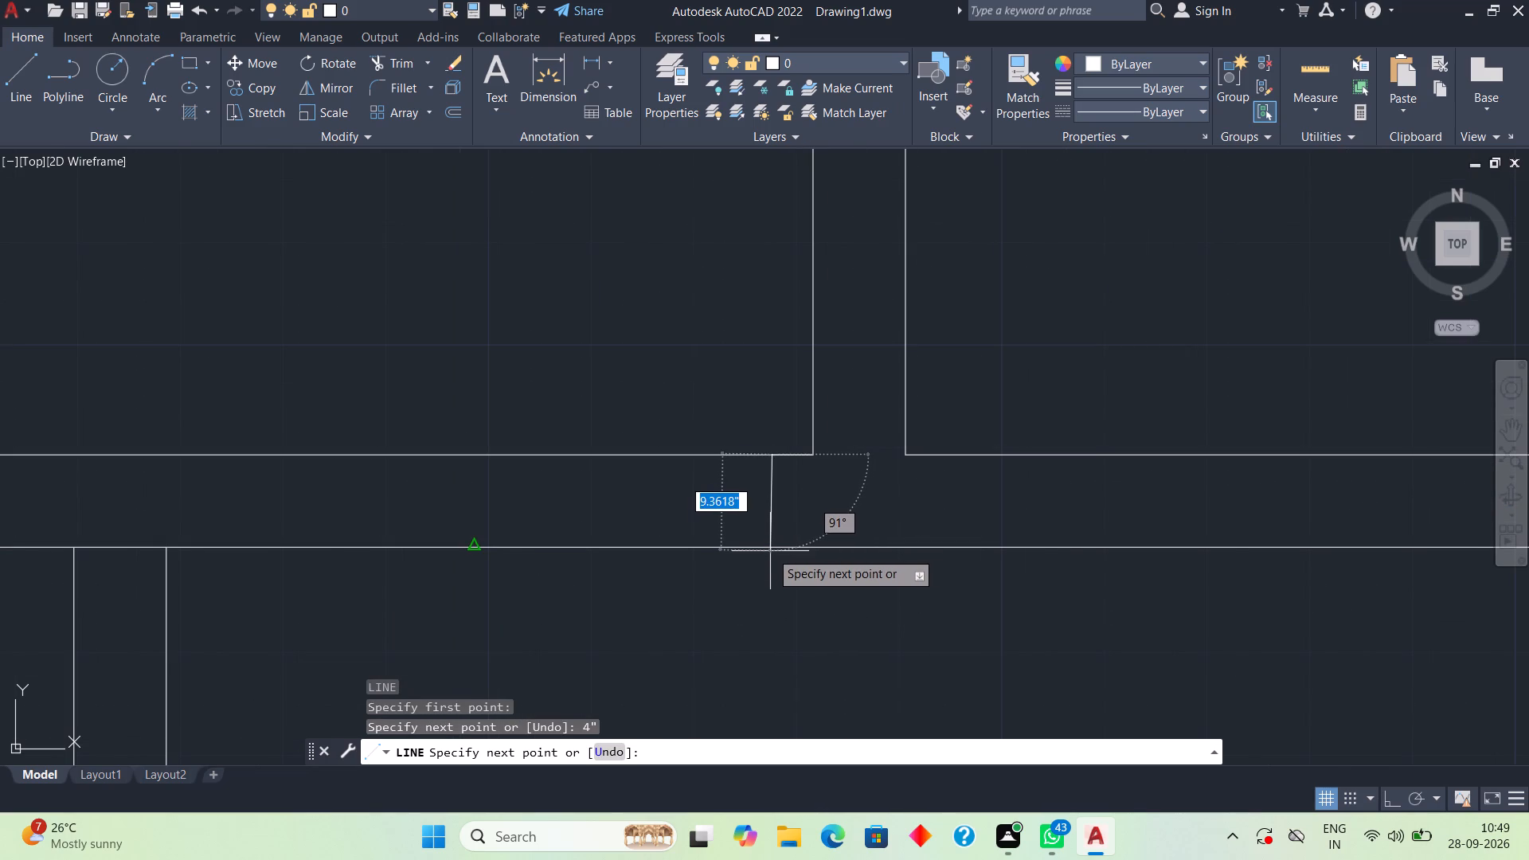
{"action": "key", "text": "F8"}
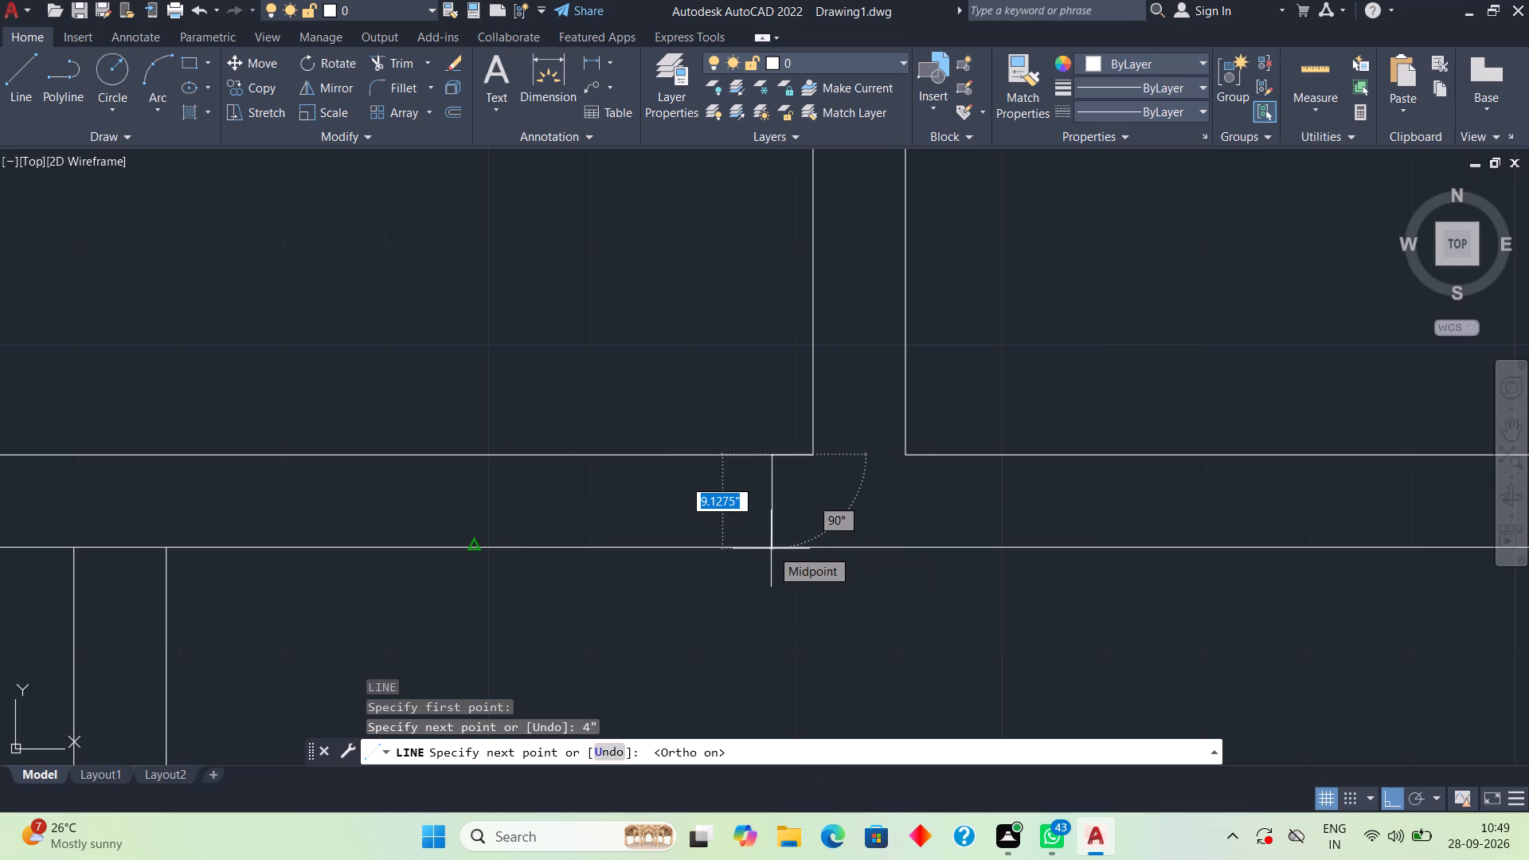
{"action": "type", "text": "9\""}
{"action": "key", "text": "Return"}
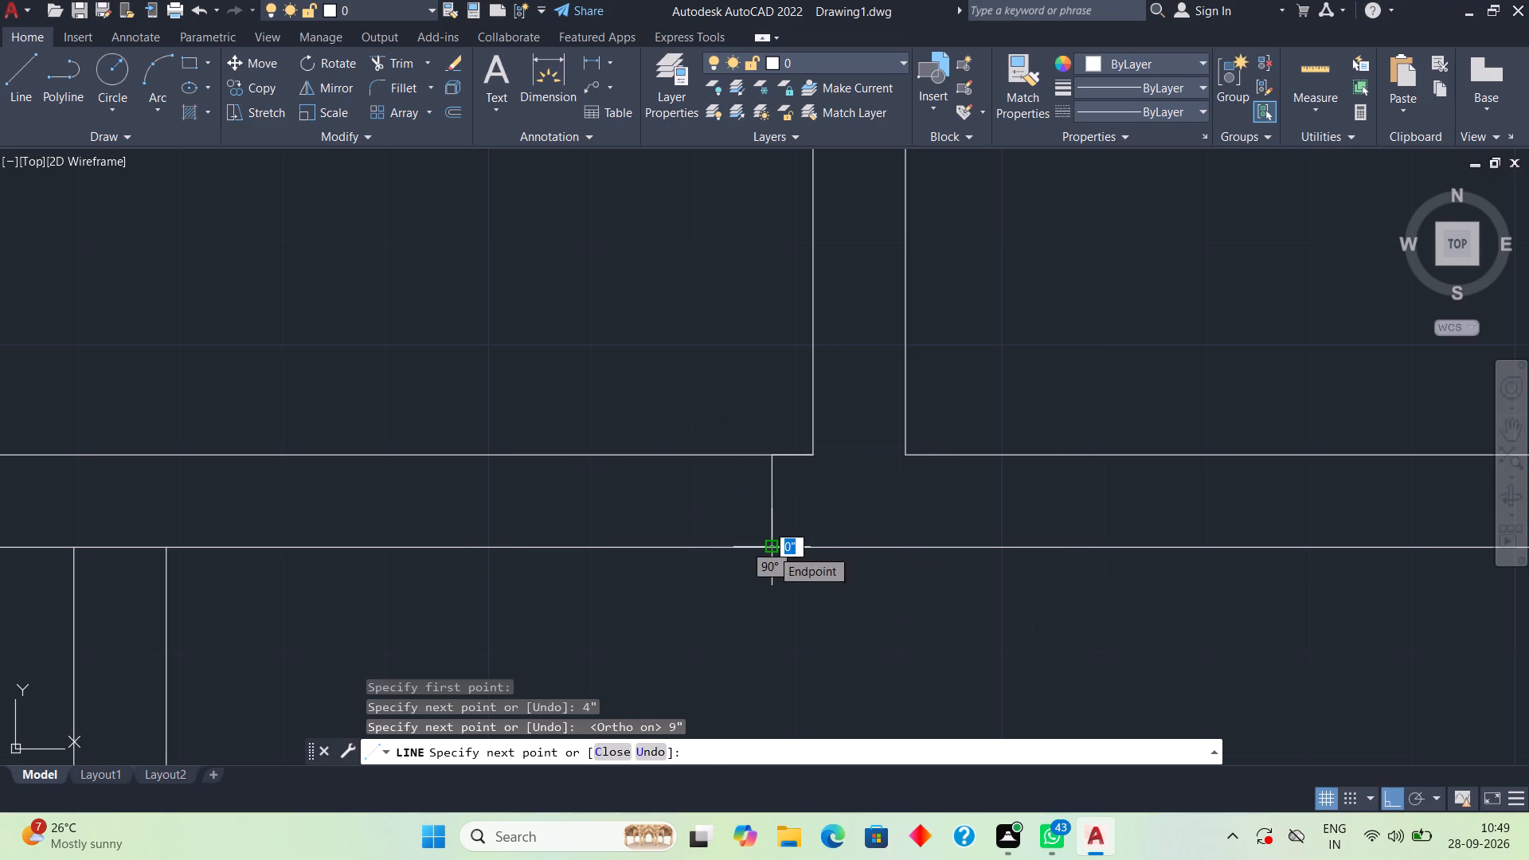
{"action": "key", "text": "space"}
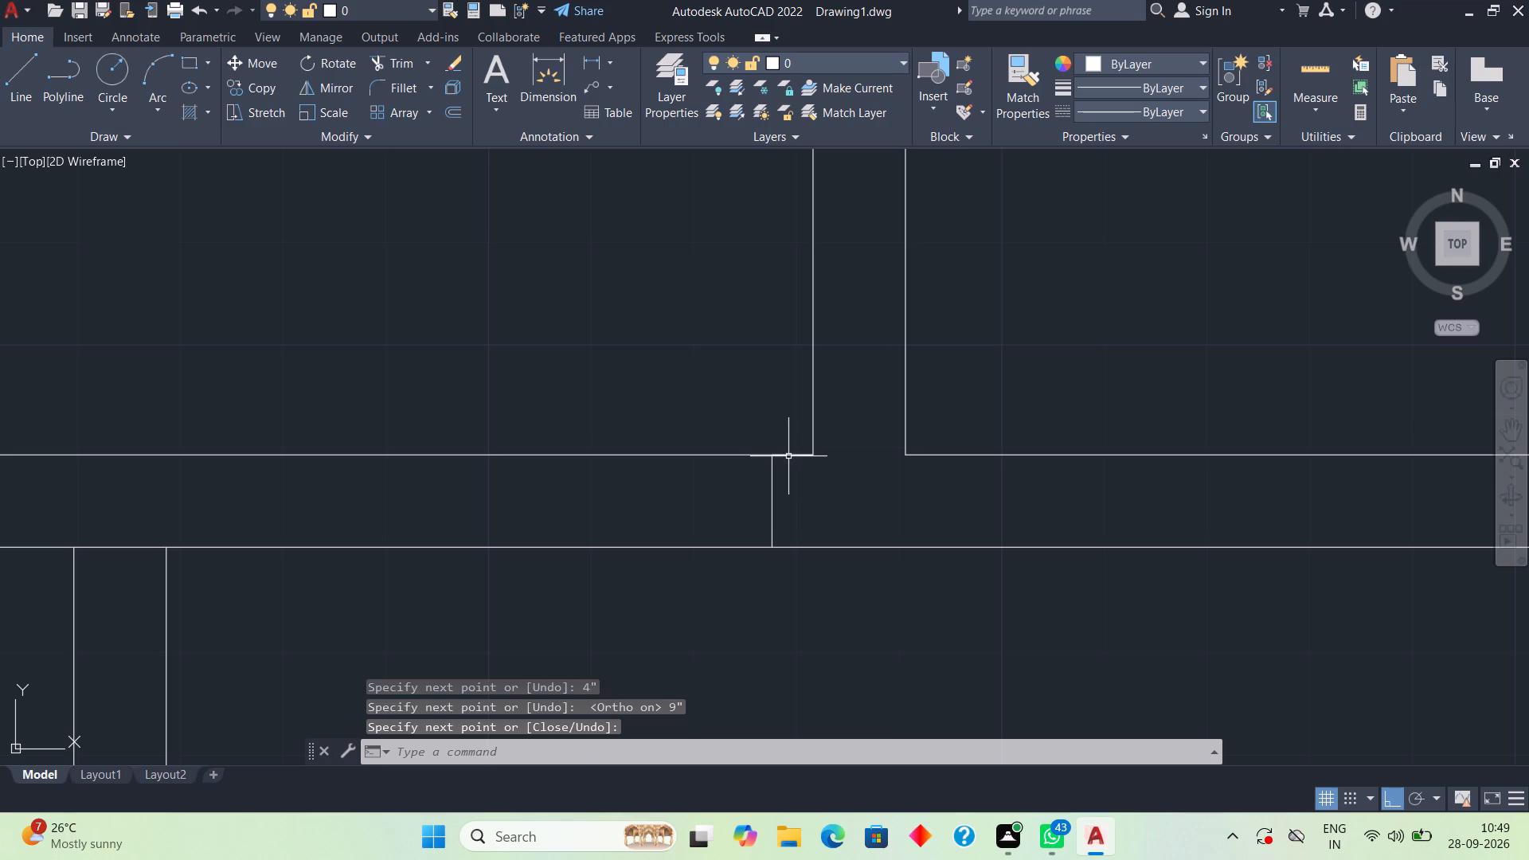
Delete the short 4" guide segment along the wall's upper face, keeping the line across the wall.
{"action": "left_click", "coordinate": [788, 456]}
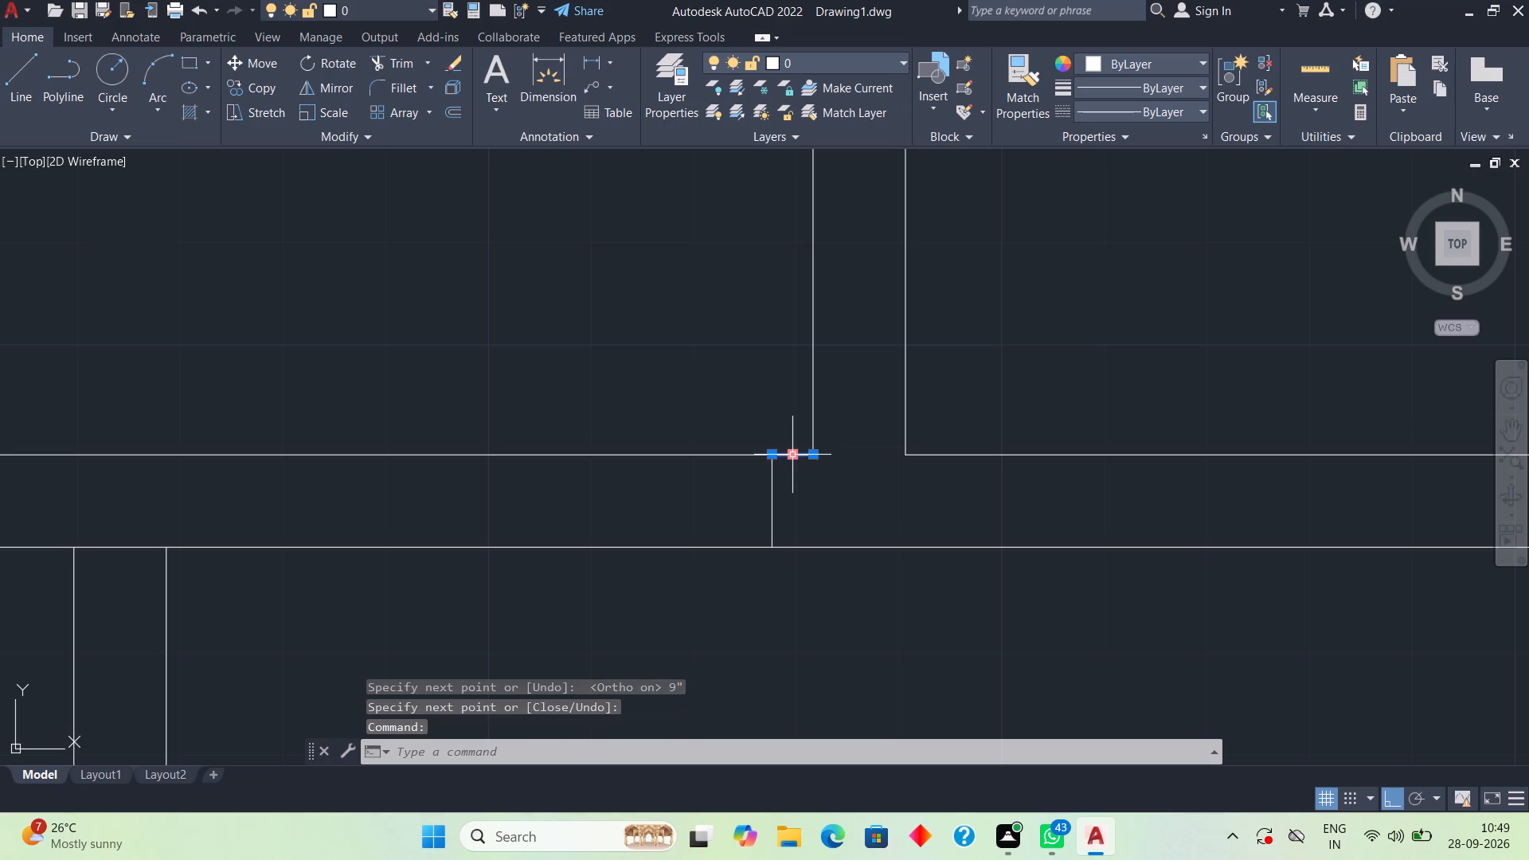
{"action": "key", "text": "Delete"}
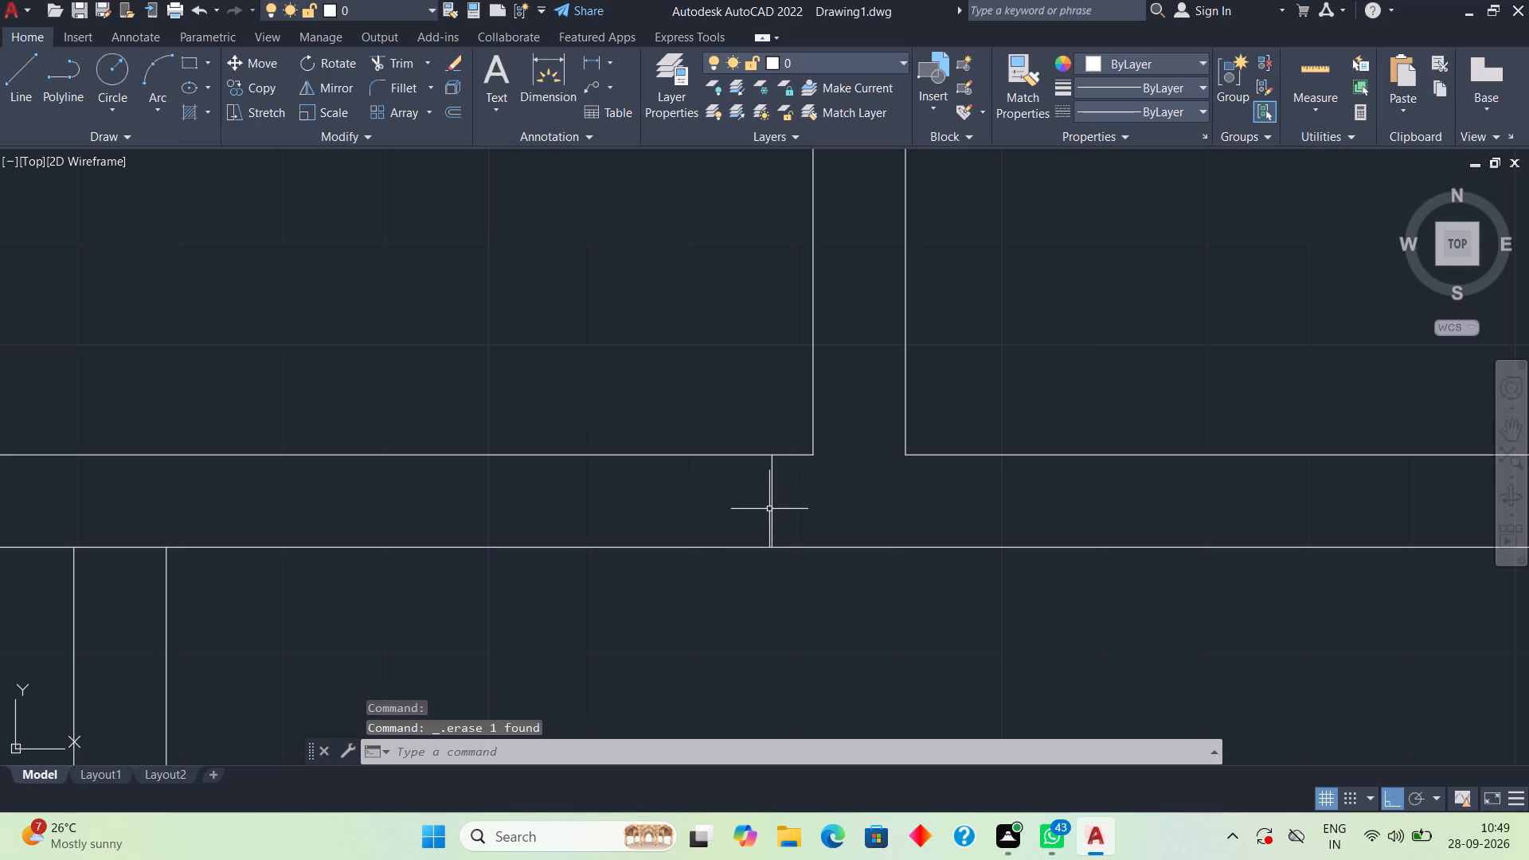
Offset the line across the wall successively leftward by 3", 3' and 3" to mark the opening and its frame on both sides.
{"action": "key", "text": "o"}
{"action": "key", "text": "space"}
{"action": "key", "text": "space"}
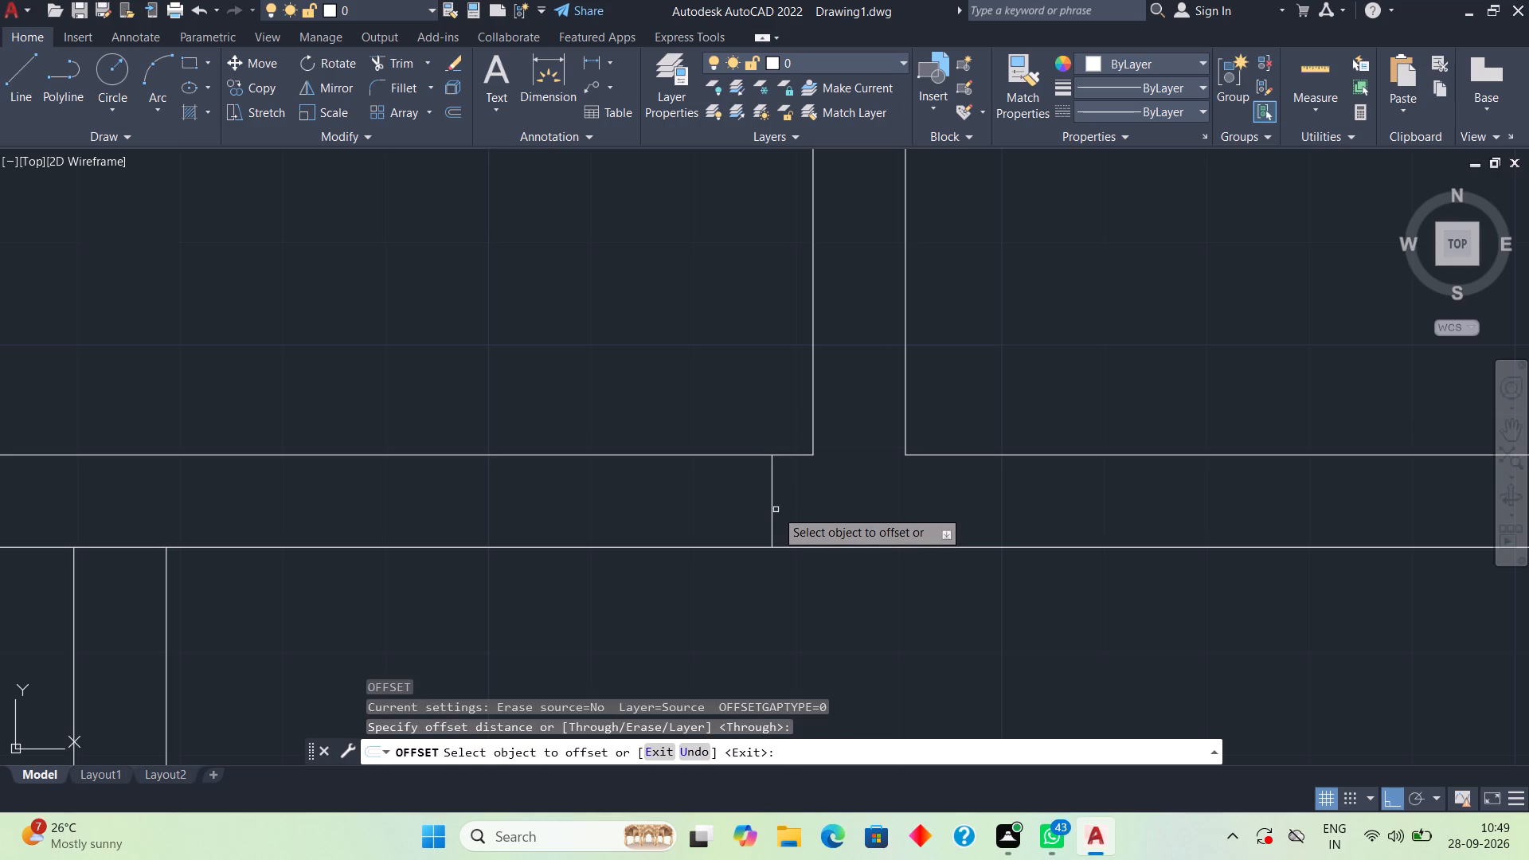
{"action": "left_click", "coordinate": [773, 510]}
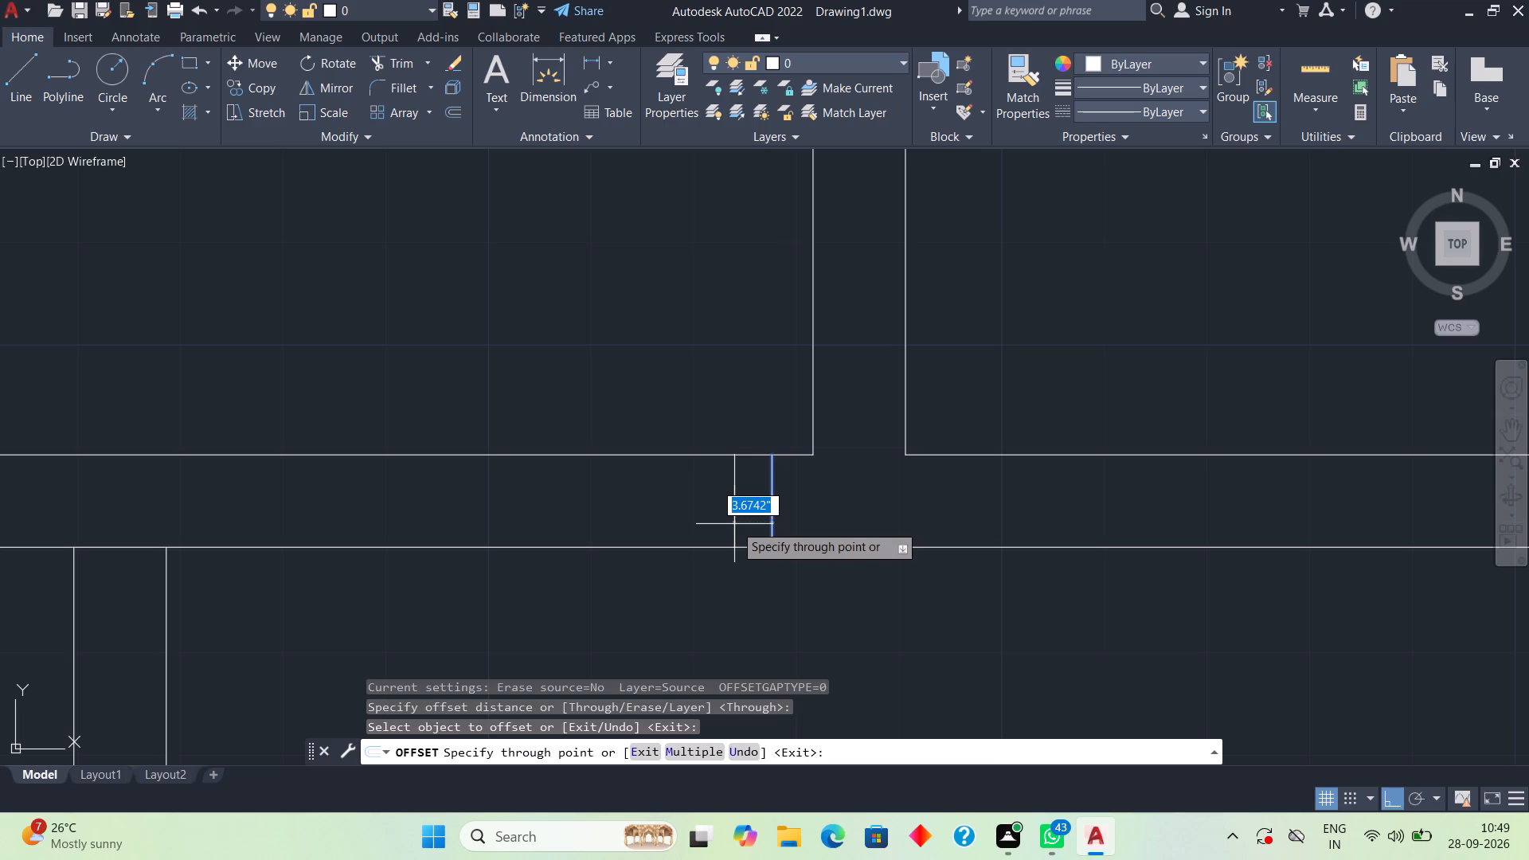
{"action": "type", "text": "3\""}
{"action": "key", "text": "Return"}
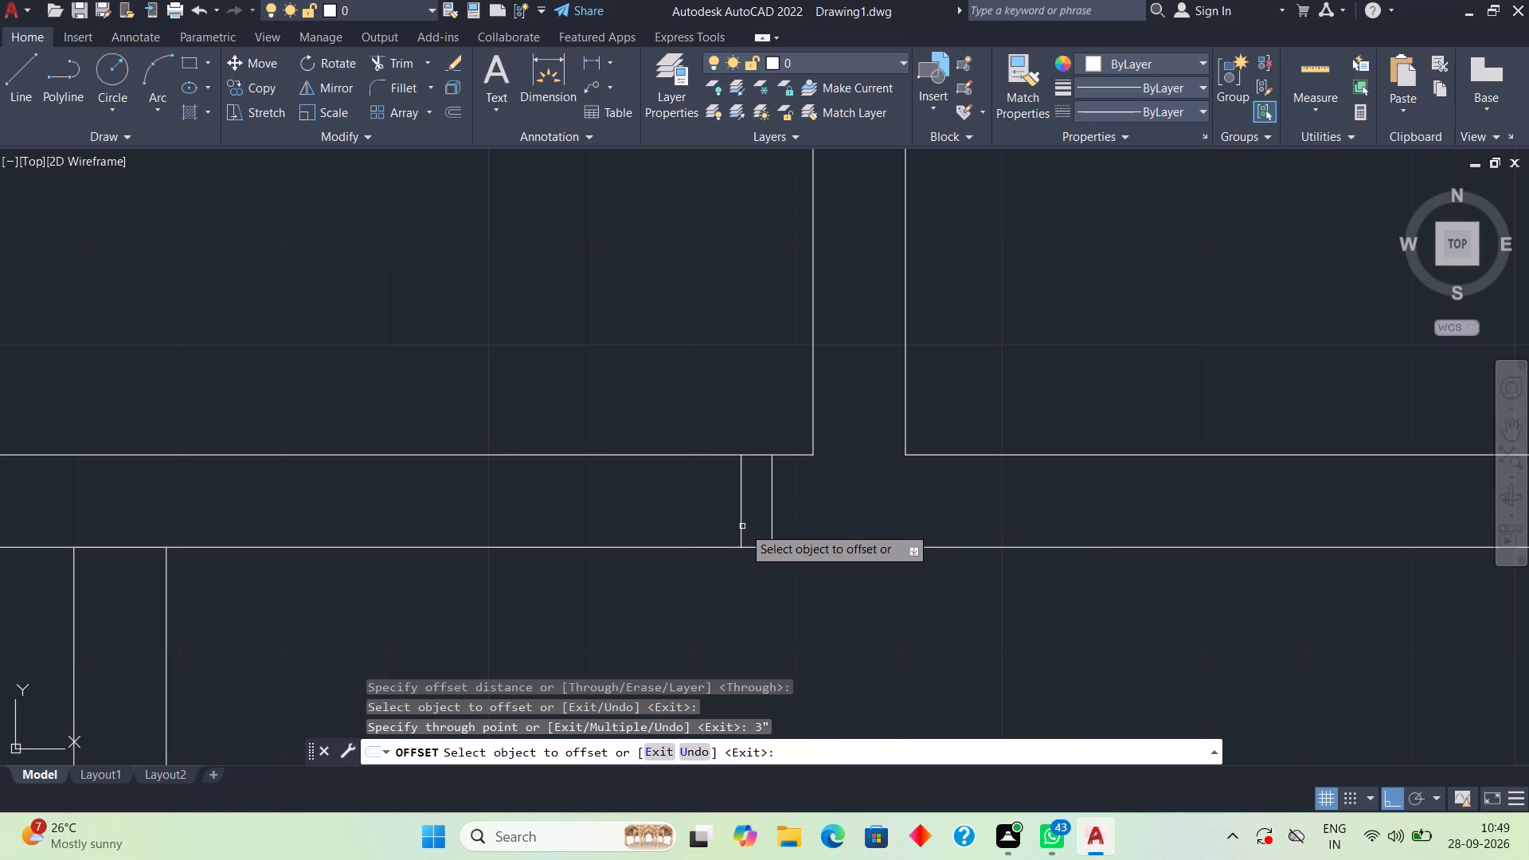
{"action": "left_click", "coordinate": [741, 526]}
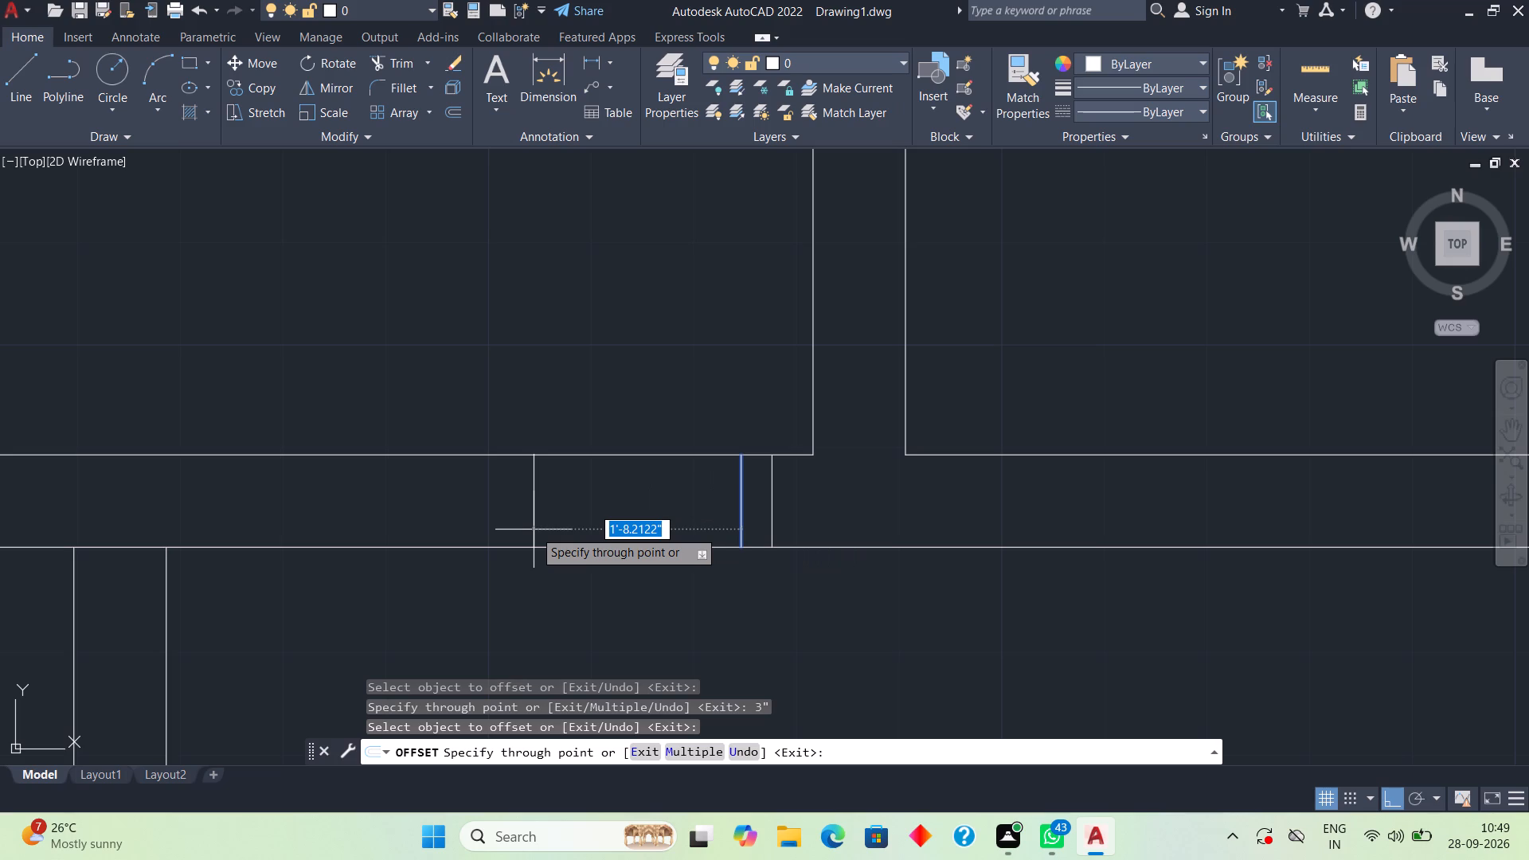
{"action": "type", "text": "3'"}
{"action": "key", "text": "Return"}
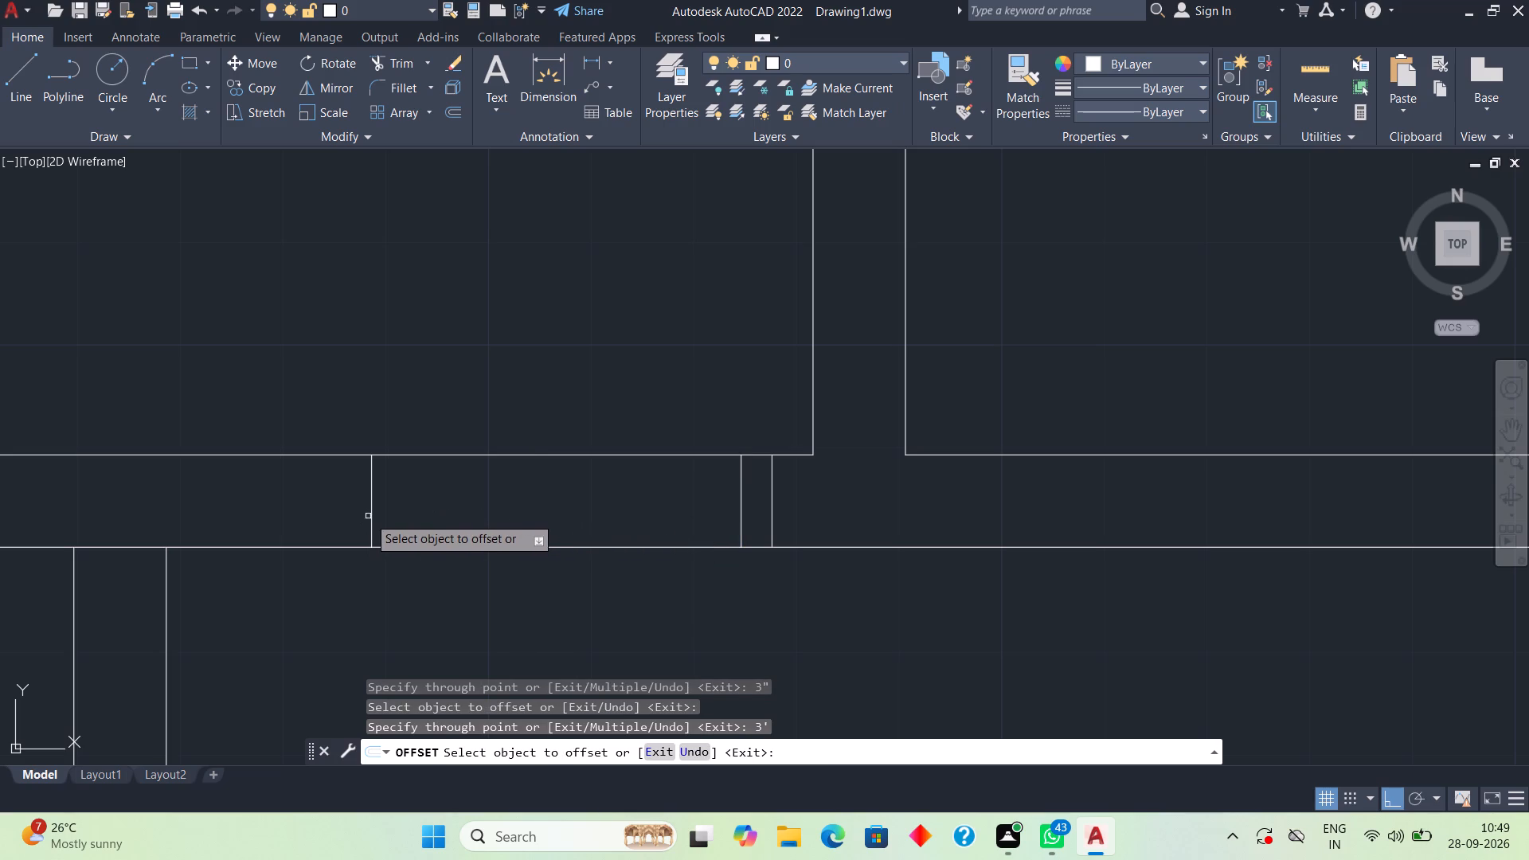
{"action": "left_click", "coordinate": [372, 514]}
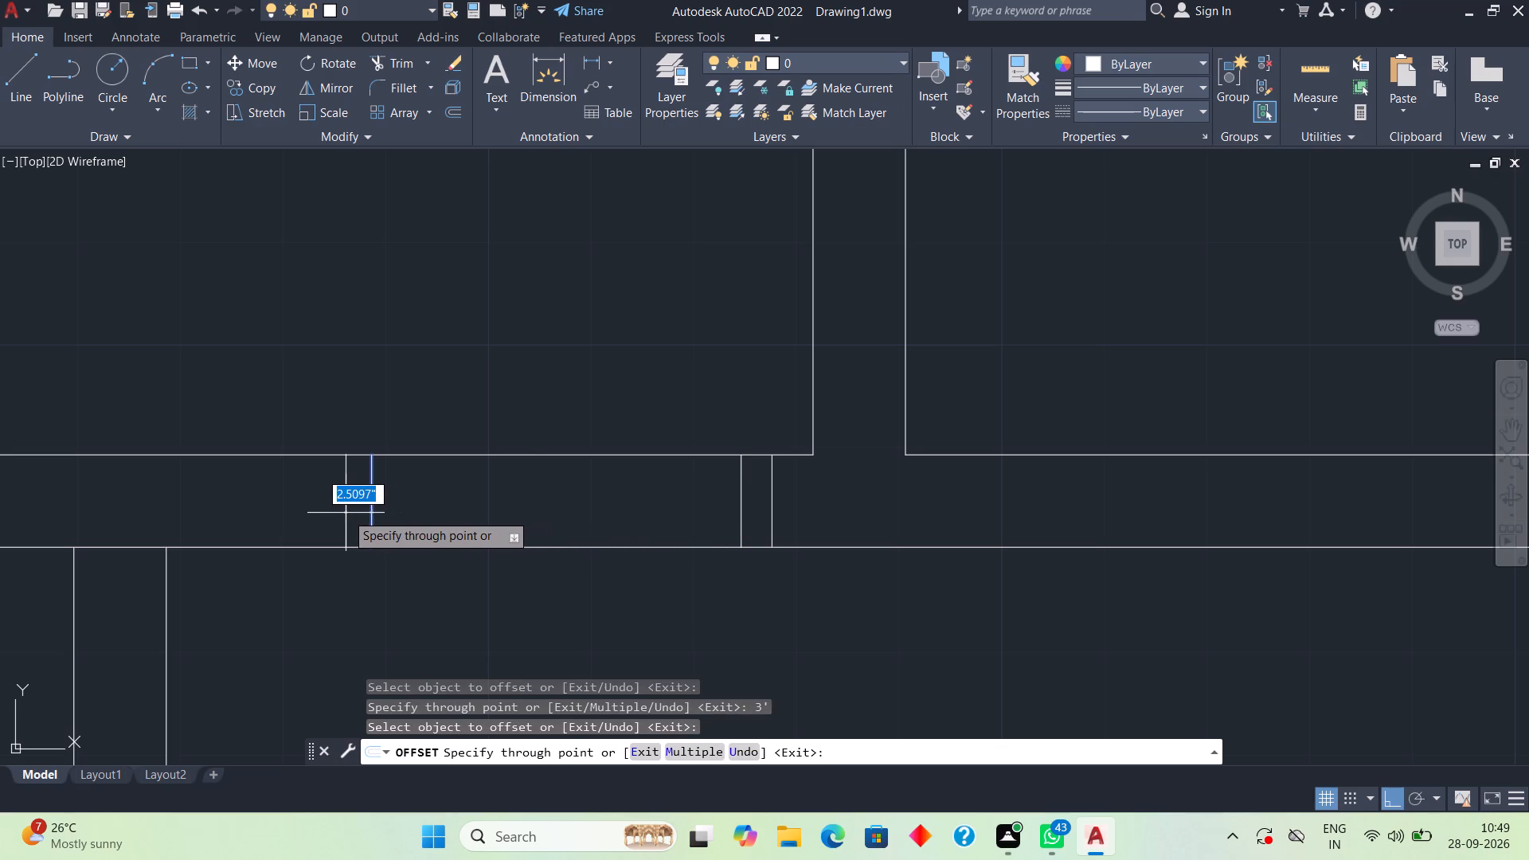
{"action": "type", "text": "3\""}
{"action": "key", "text": "Return"}
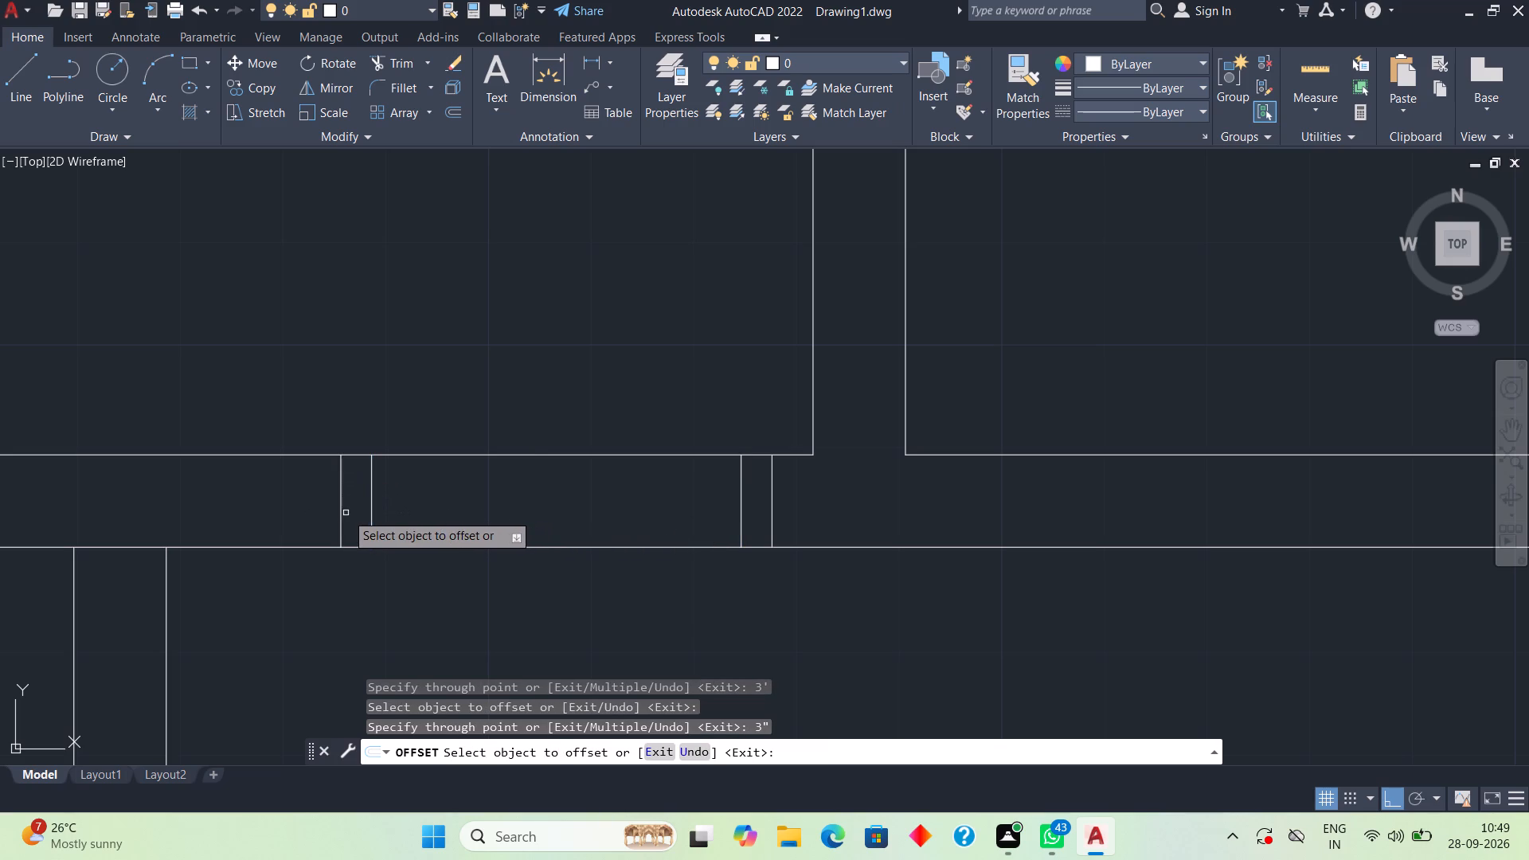
{"action": "key", "text": "space"}
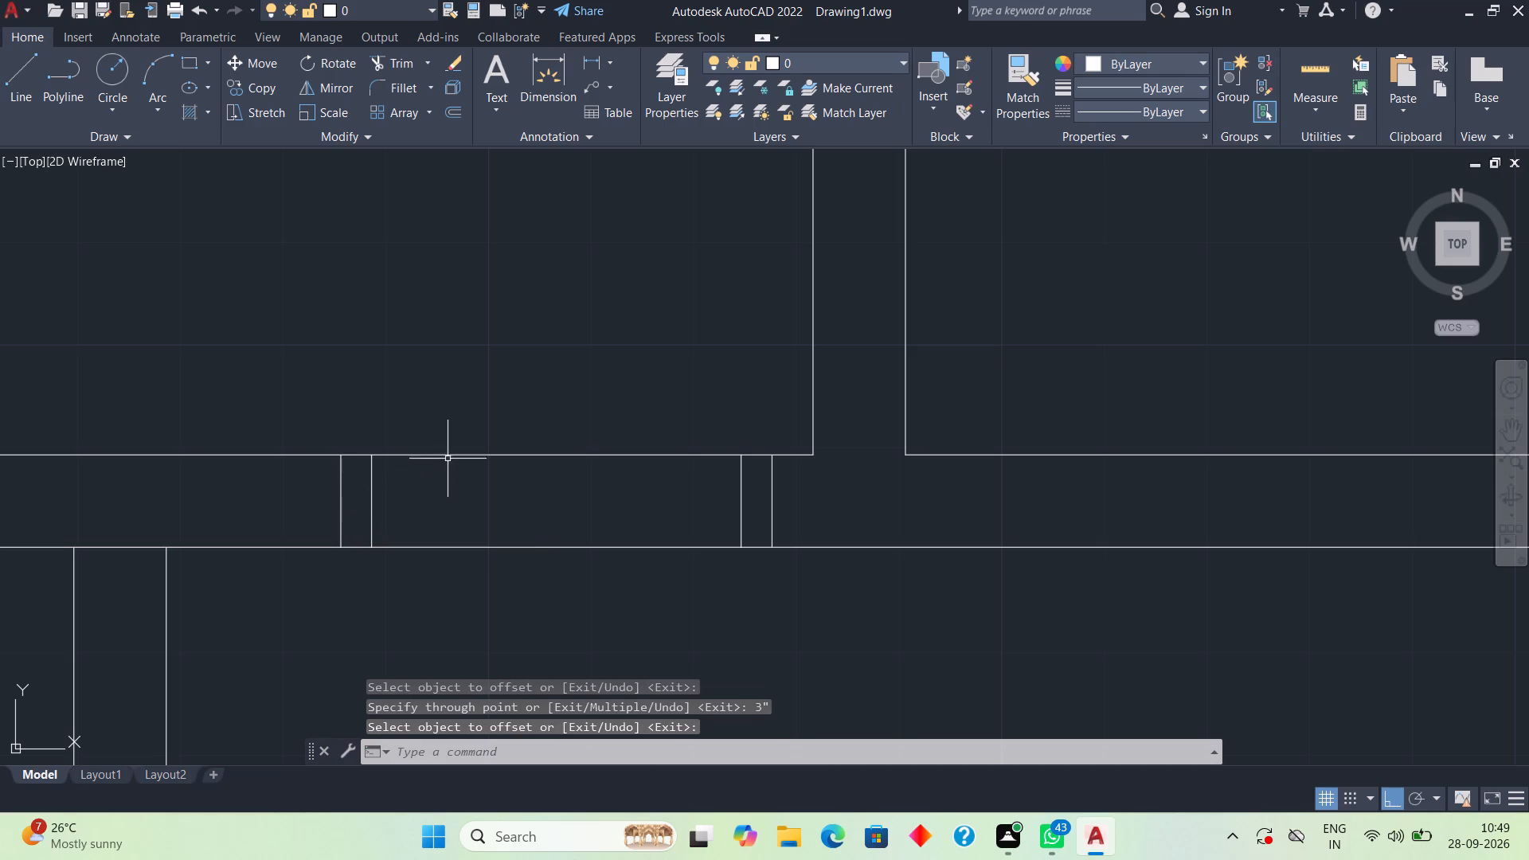
Trim both wall face lines between the two inner frame lines to clear the 3' opening.
{"action": "type", "text": "tr"}
{"action": "key", "text": "space"}
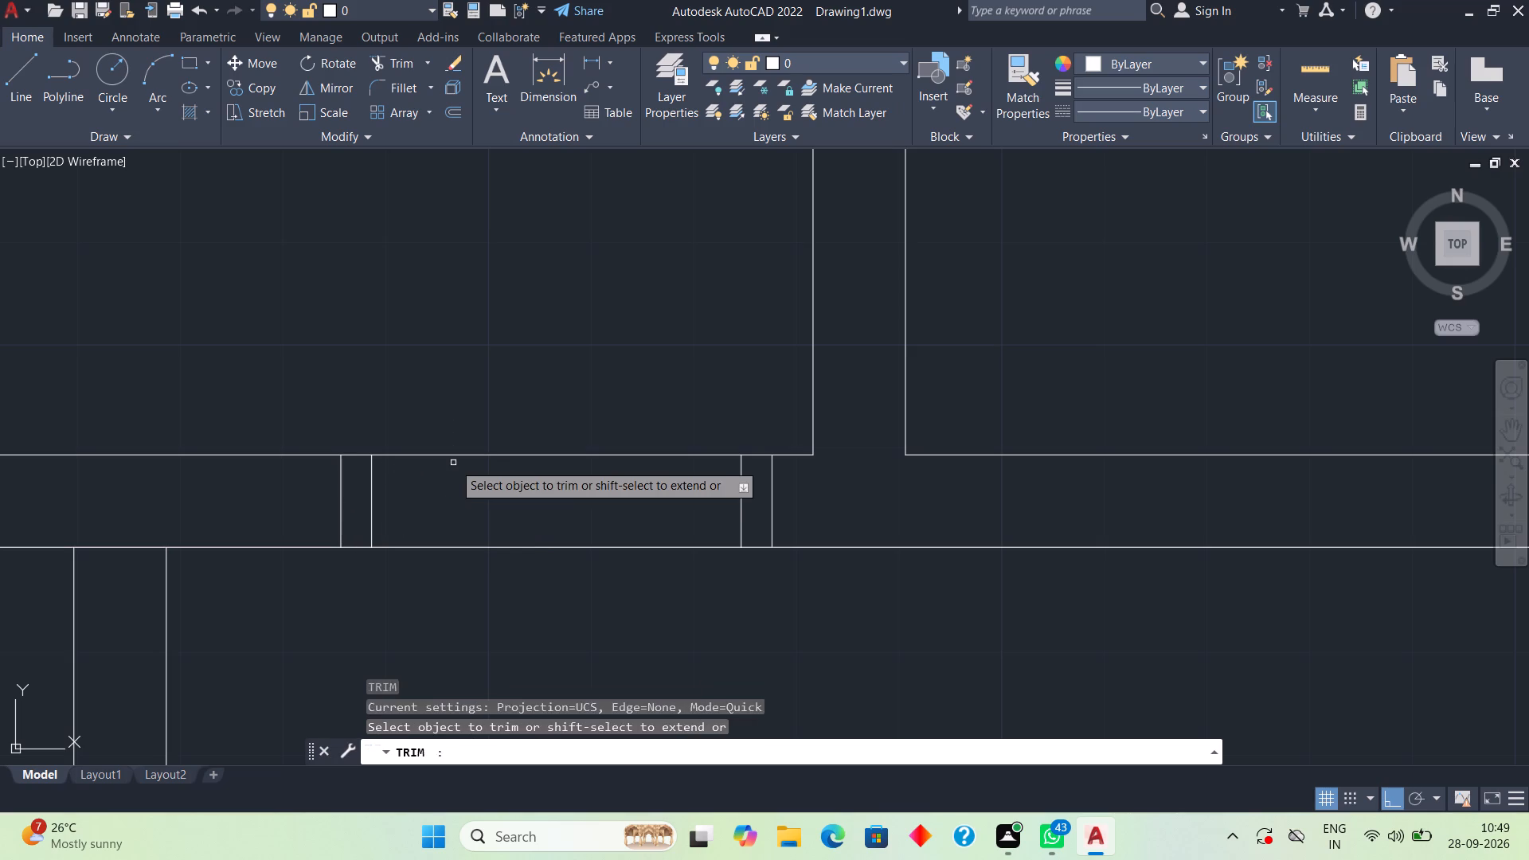
{"action": "key", "text": "space"}
{"action": "left_click", "coordinate": [463, 455]}
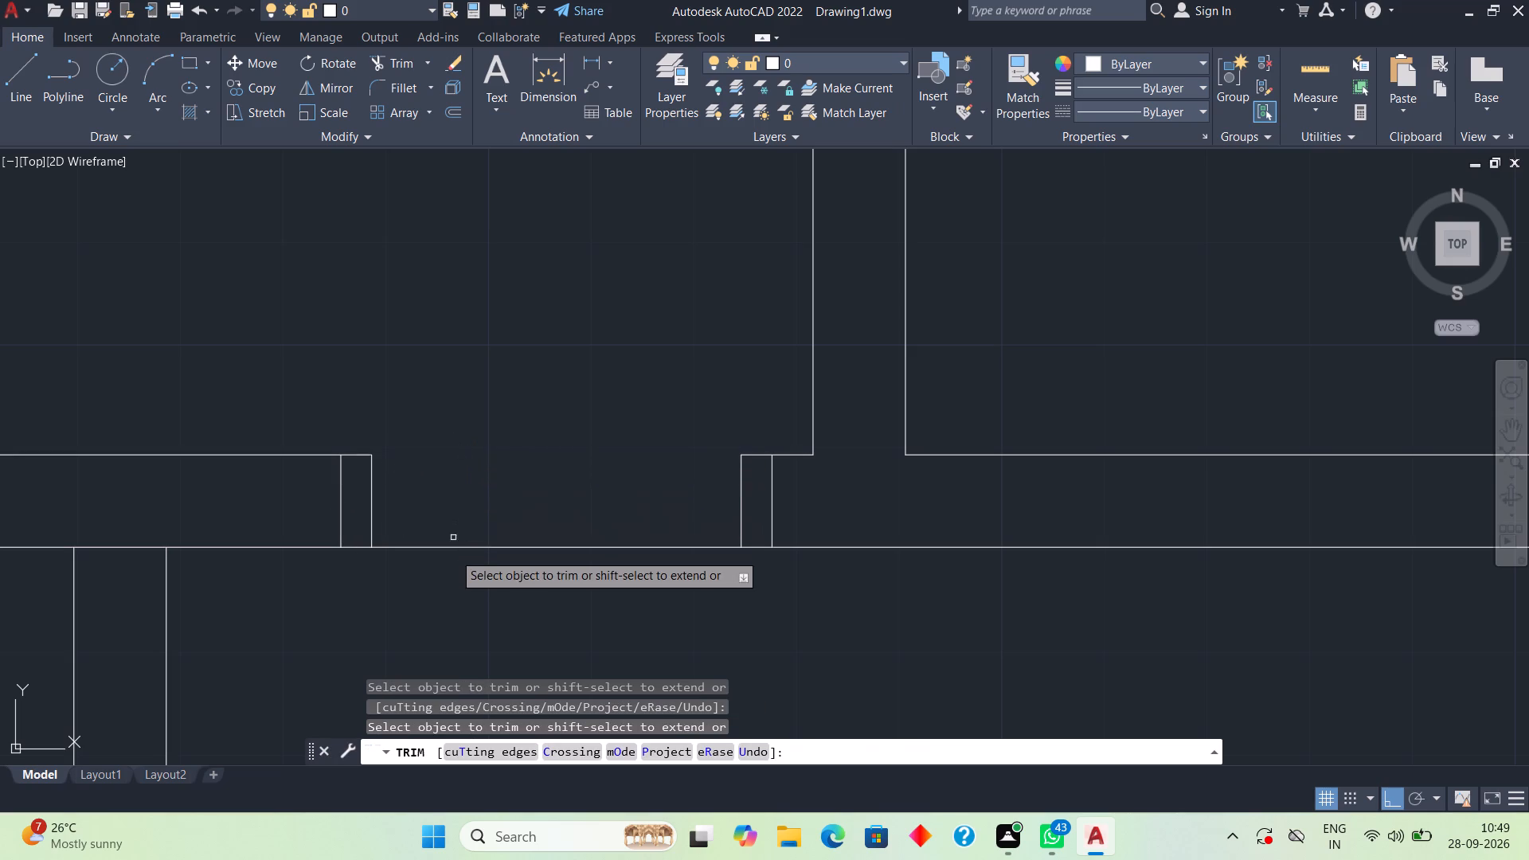
{"action": "left_click", "coordinate": [461, 546]}
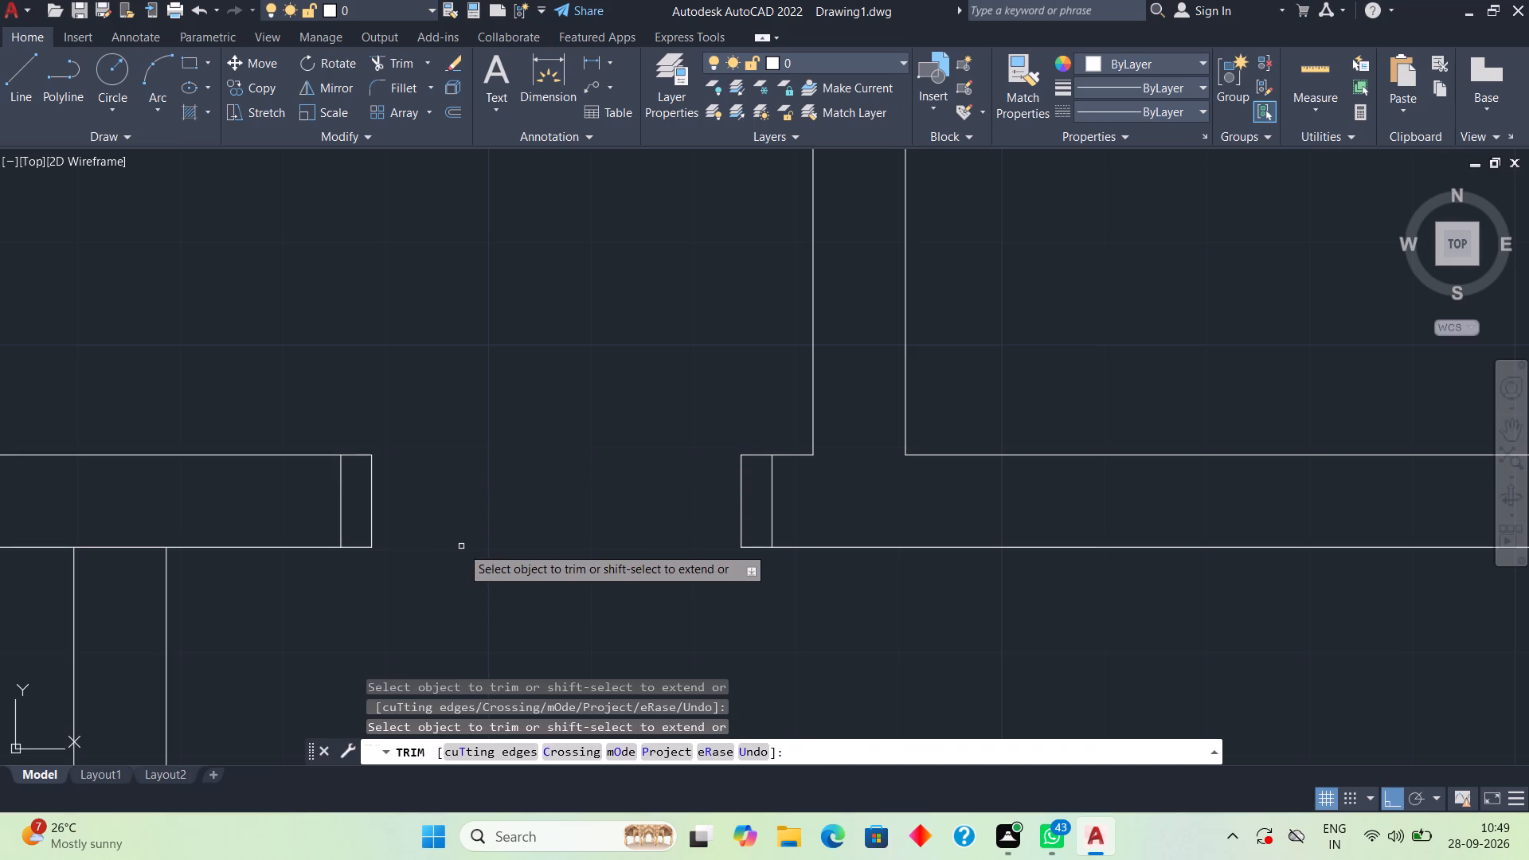
{"action": "key", "text": "space"}
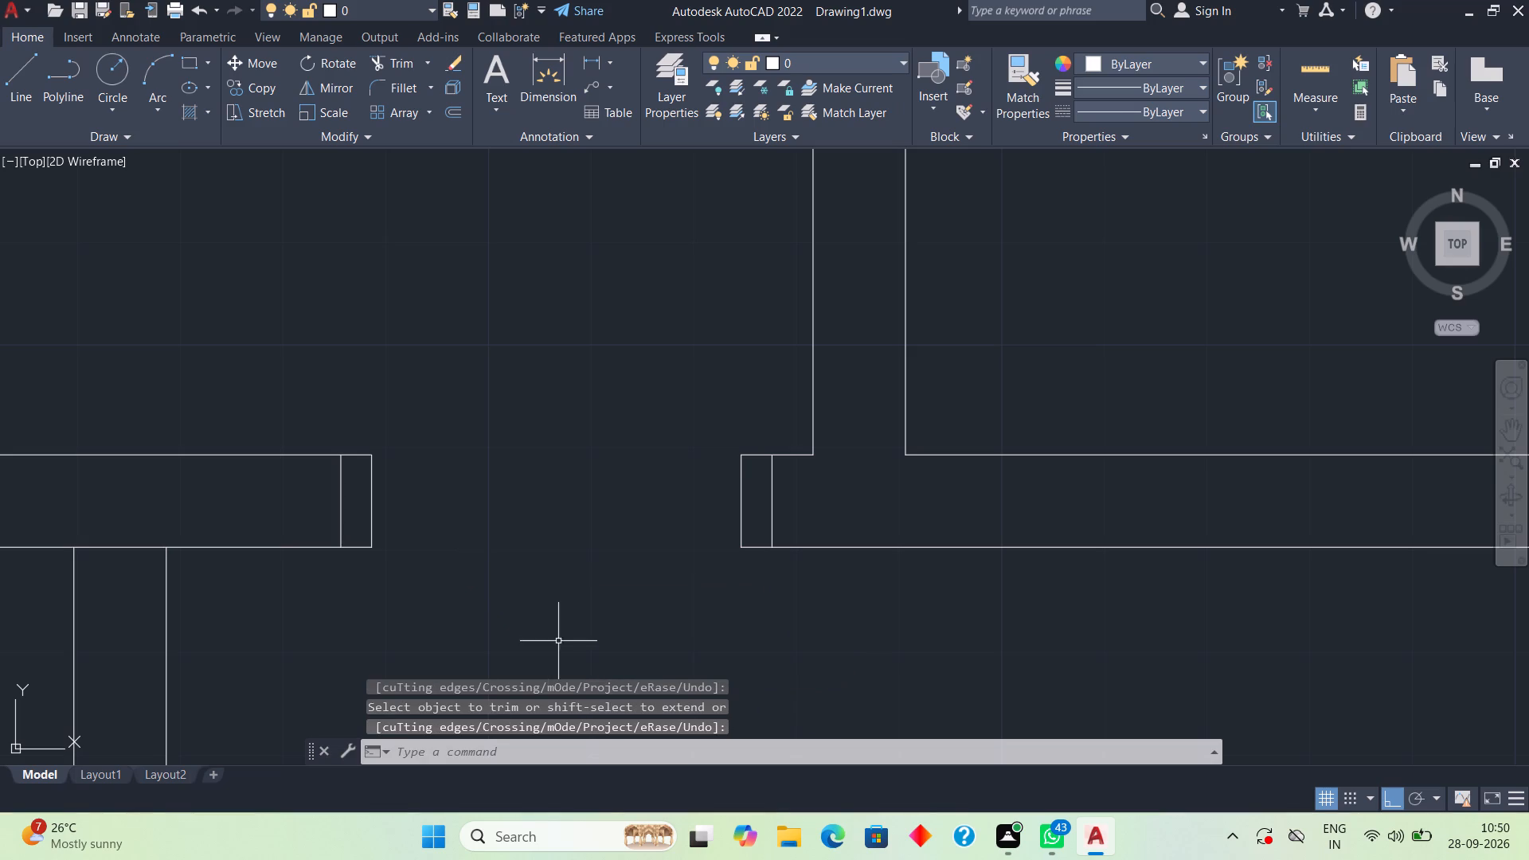
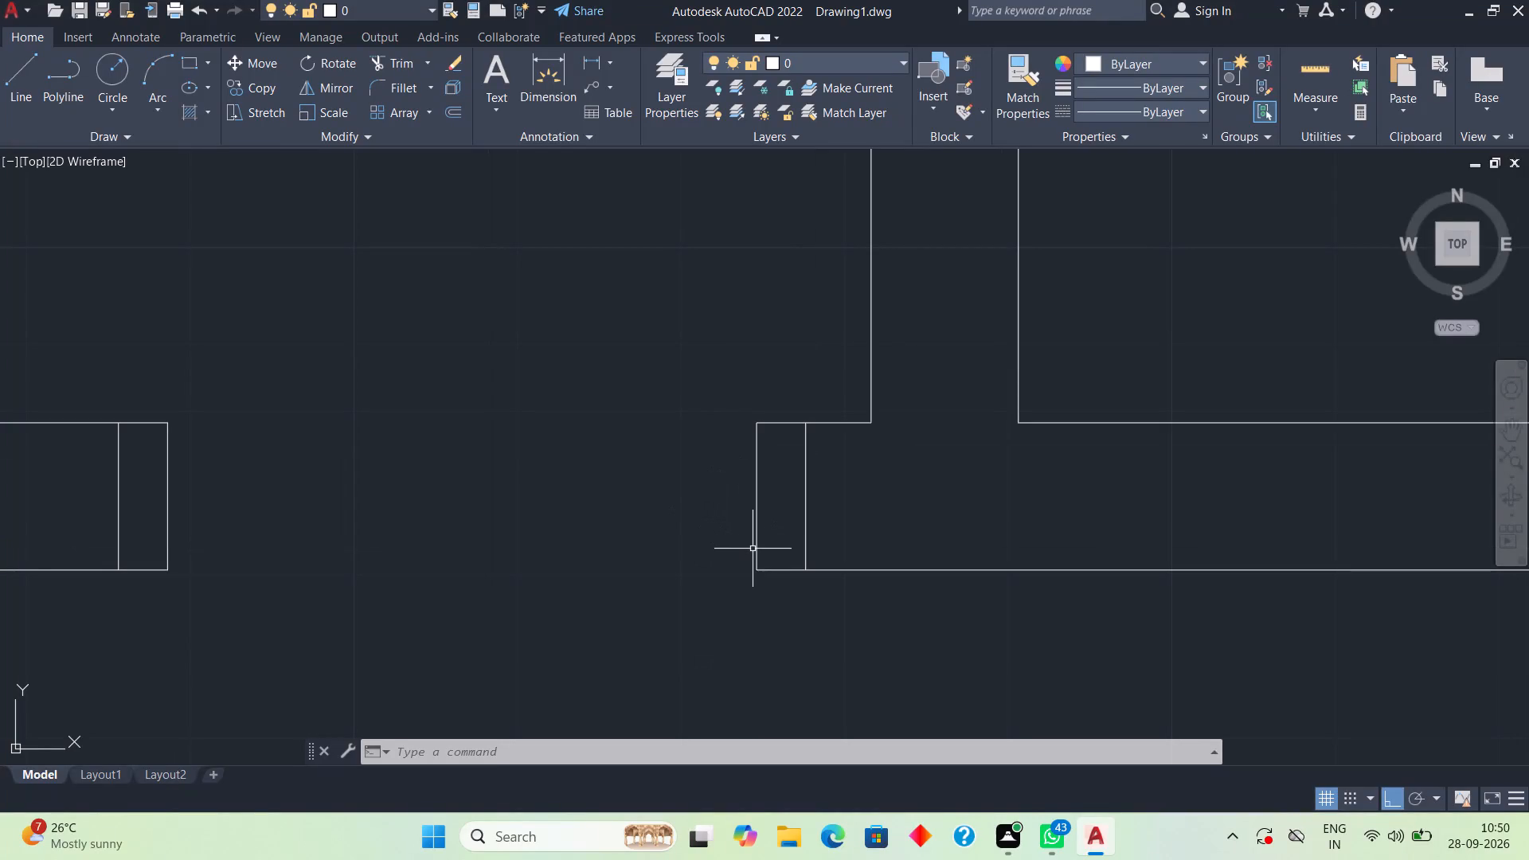
Undo the door opening's trims and frame offsets, back to the single line across the wall.
{"action": "scroll", "coordinate": [728, 561], "scroll_direction": "down", "scroll_amount": 2}
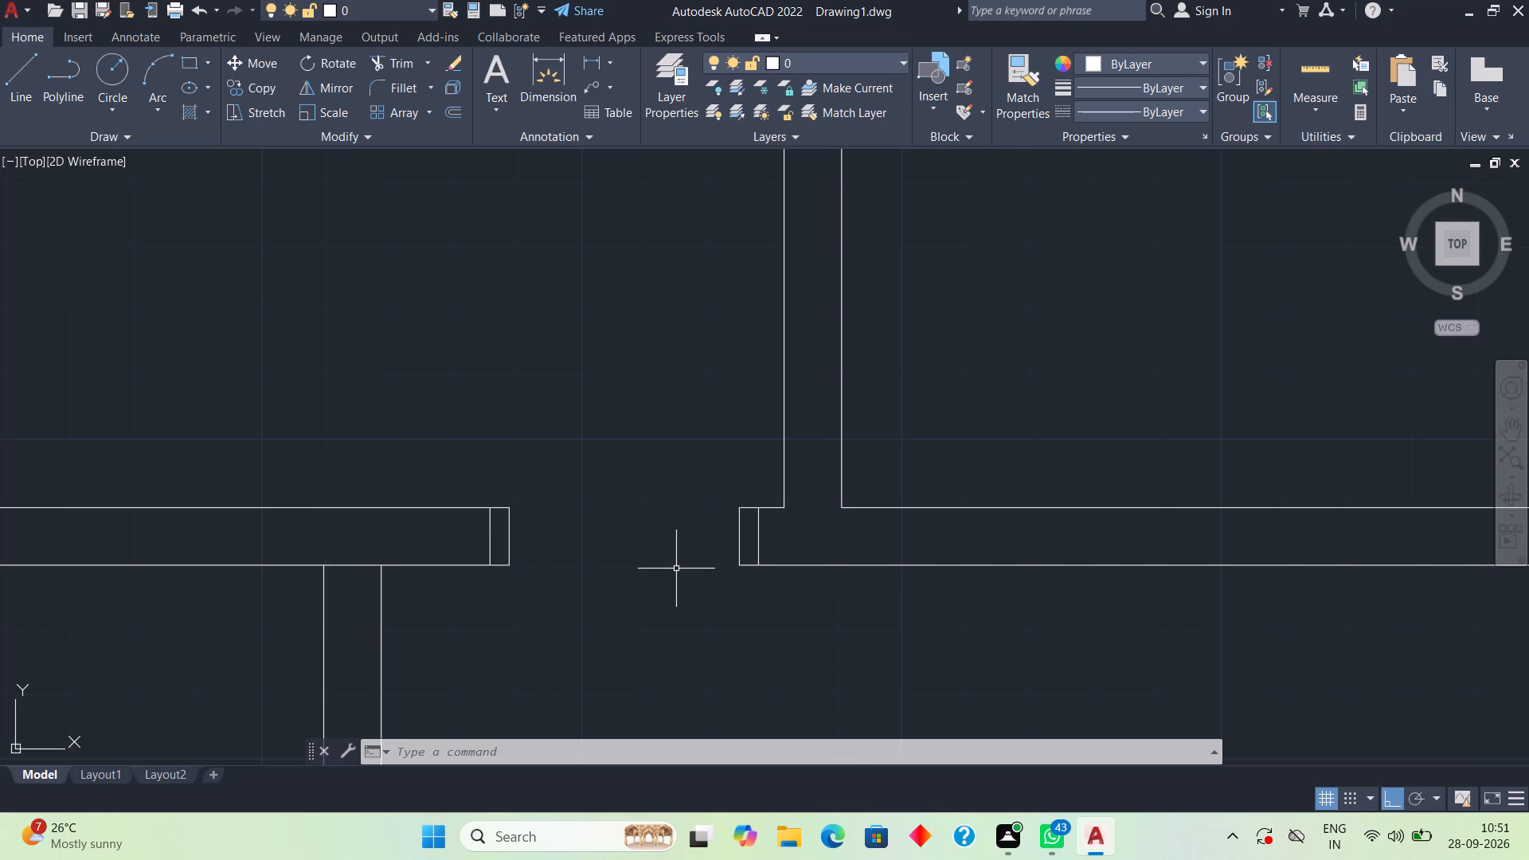
{"action": "key", "text": "ctrl+z"}
{"action": "key", "text": "ctrl+z"}
{"action": "key", "text": "ctrl+z"}
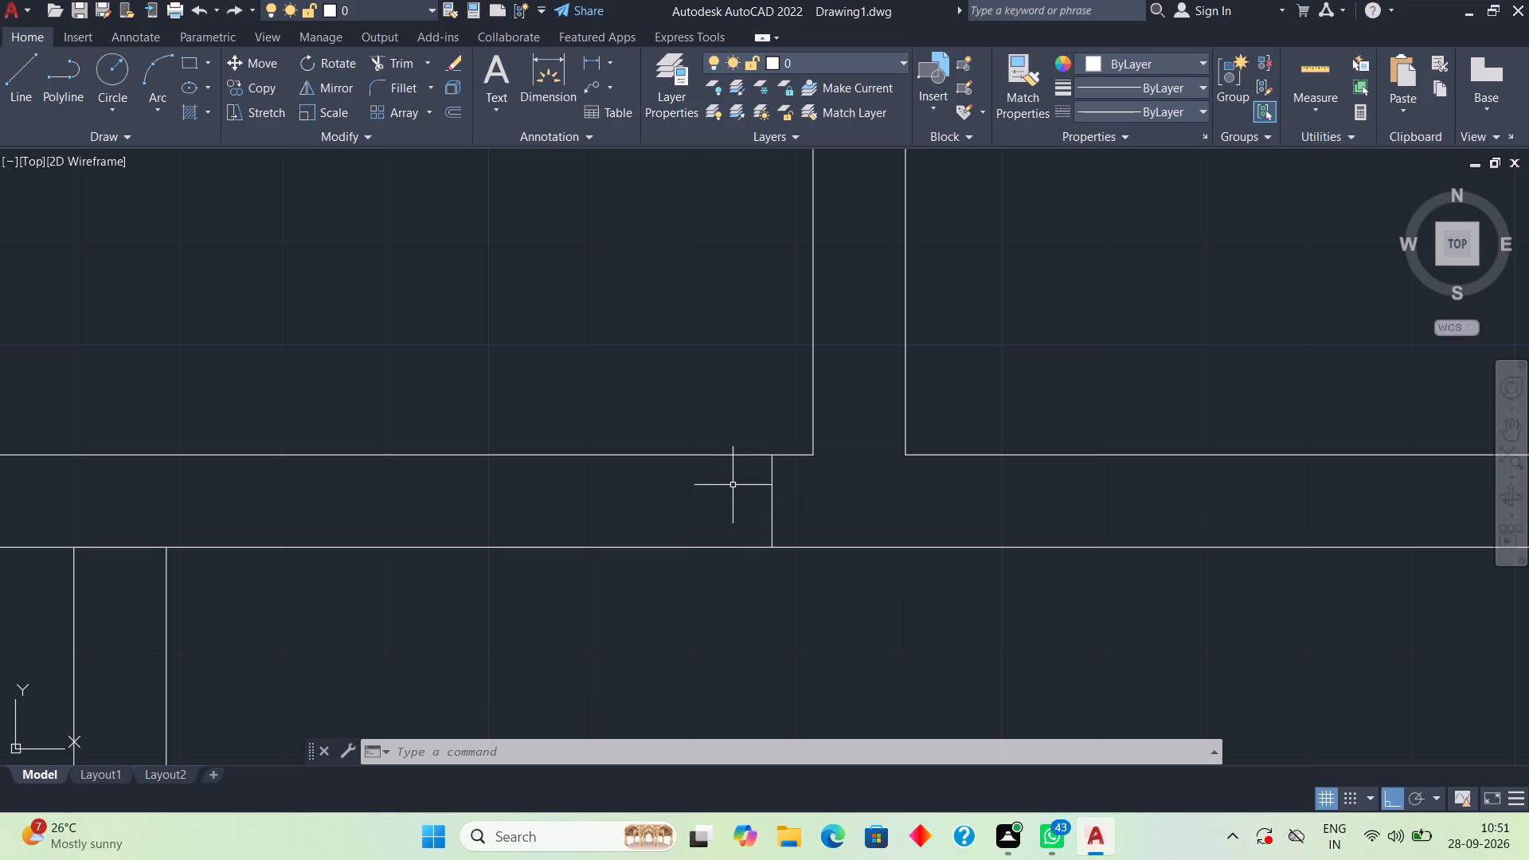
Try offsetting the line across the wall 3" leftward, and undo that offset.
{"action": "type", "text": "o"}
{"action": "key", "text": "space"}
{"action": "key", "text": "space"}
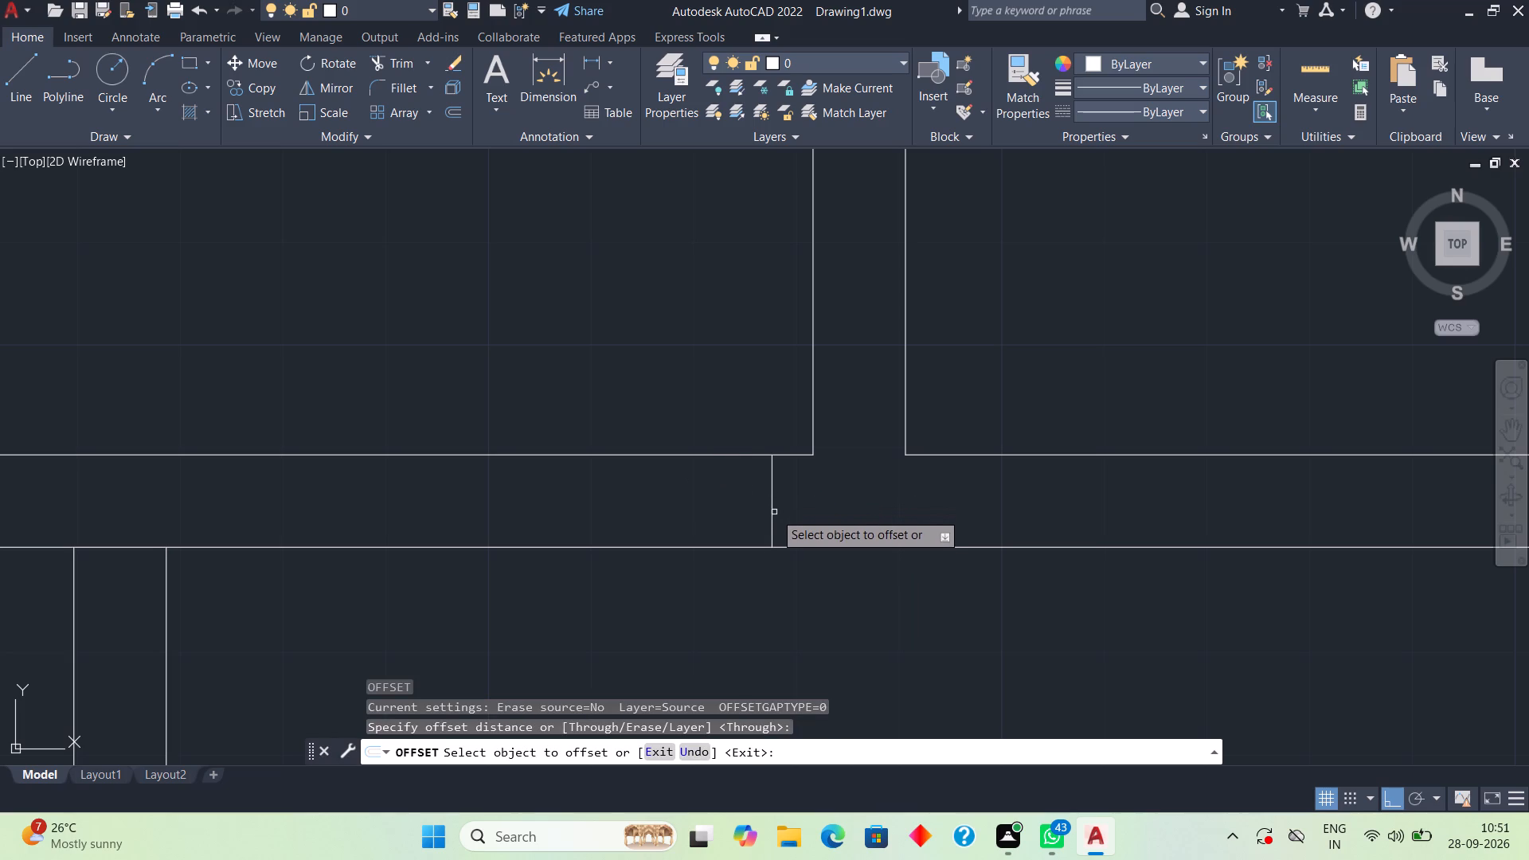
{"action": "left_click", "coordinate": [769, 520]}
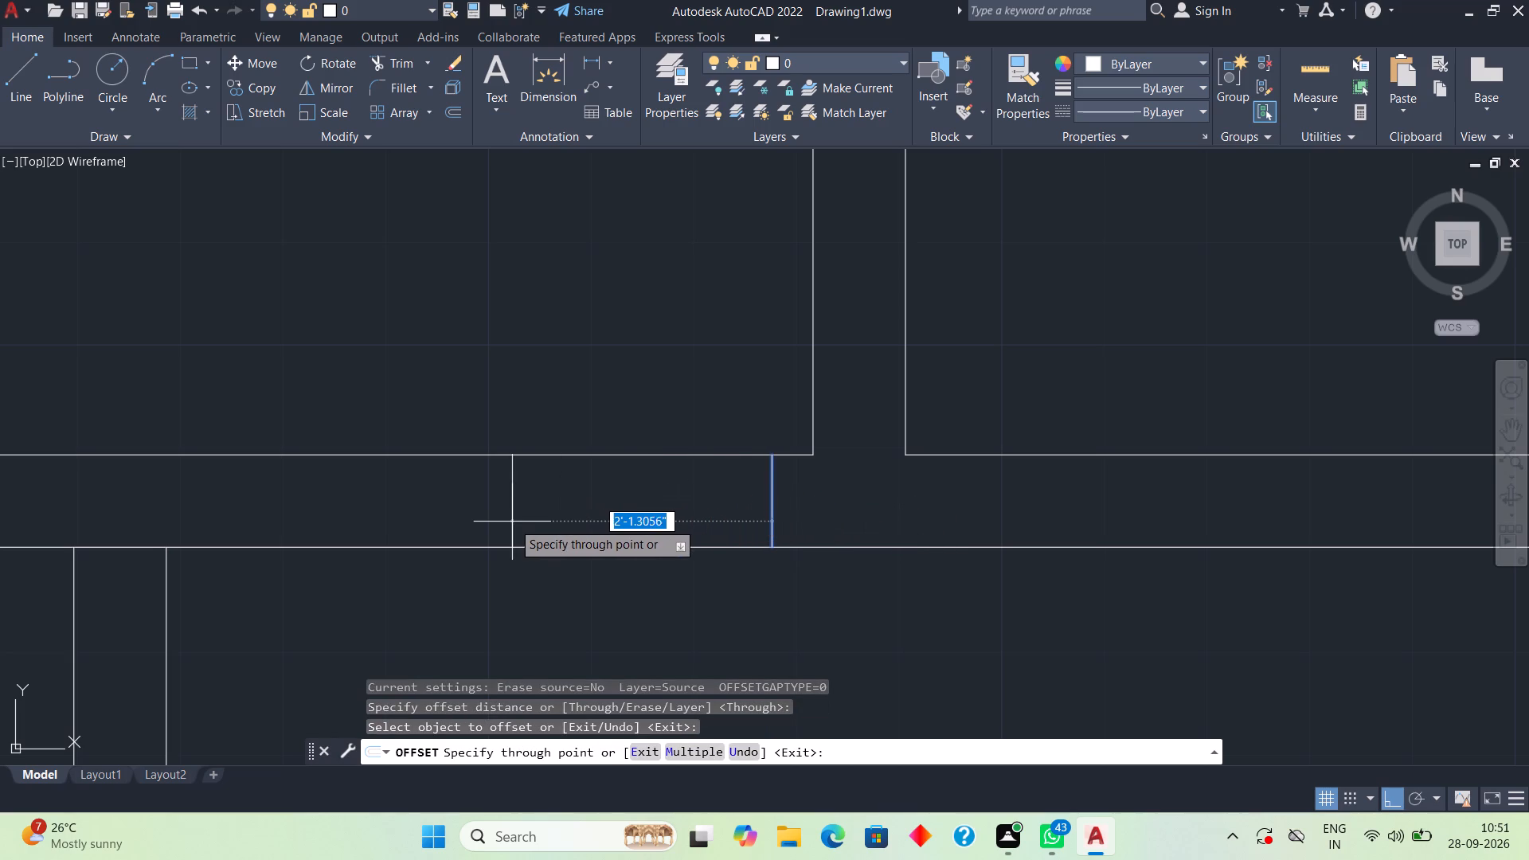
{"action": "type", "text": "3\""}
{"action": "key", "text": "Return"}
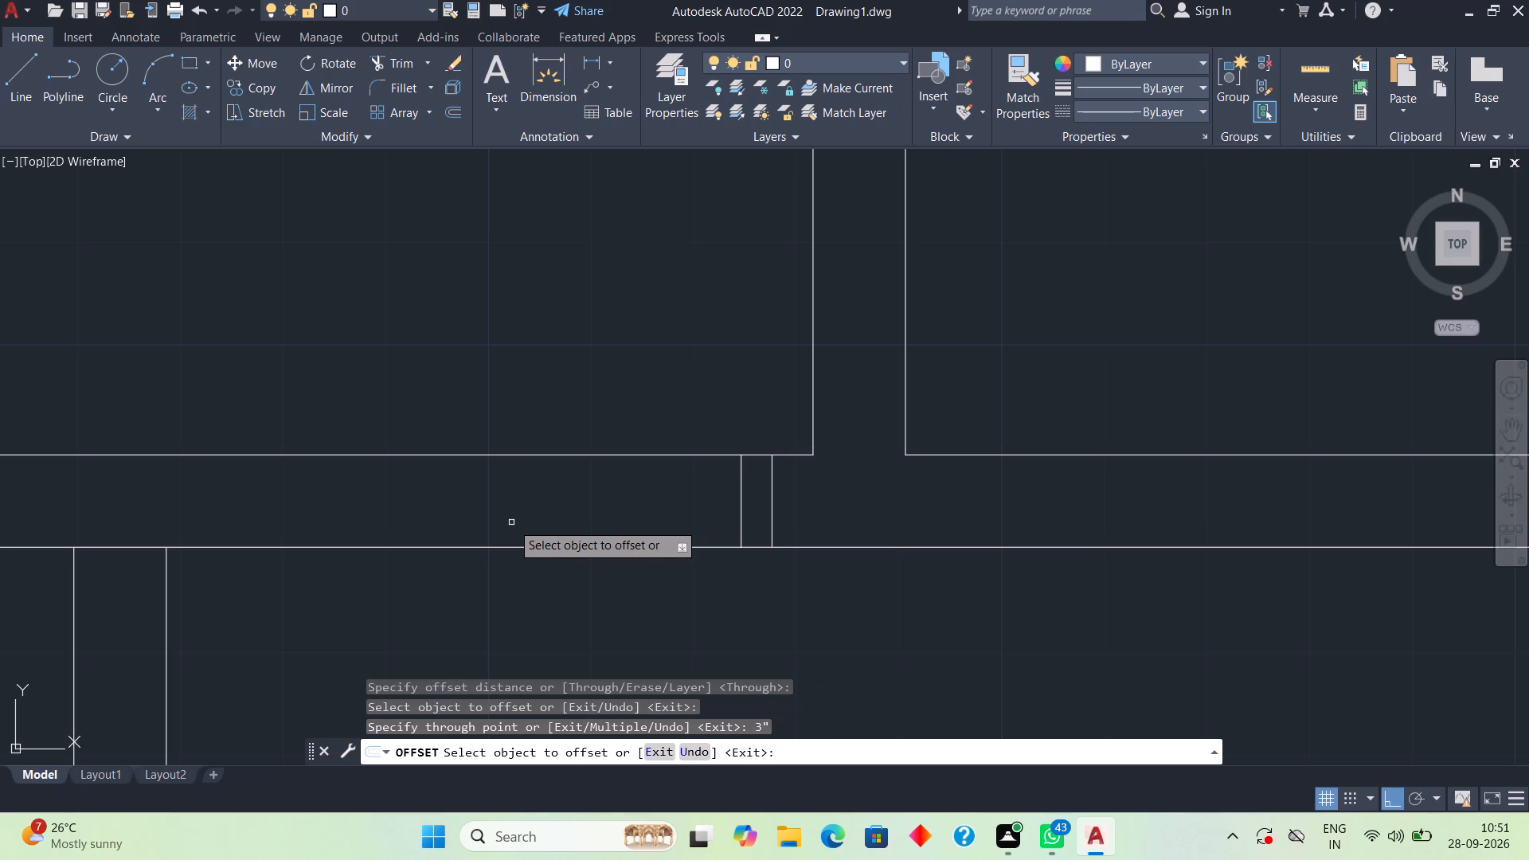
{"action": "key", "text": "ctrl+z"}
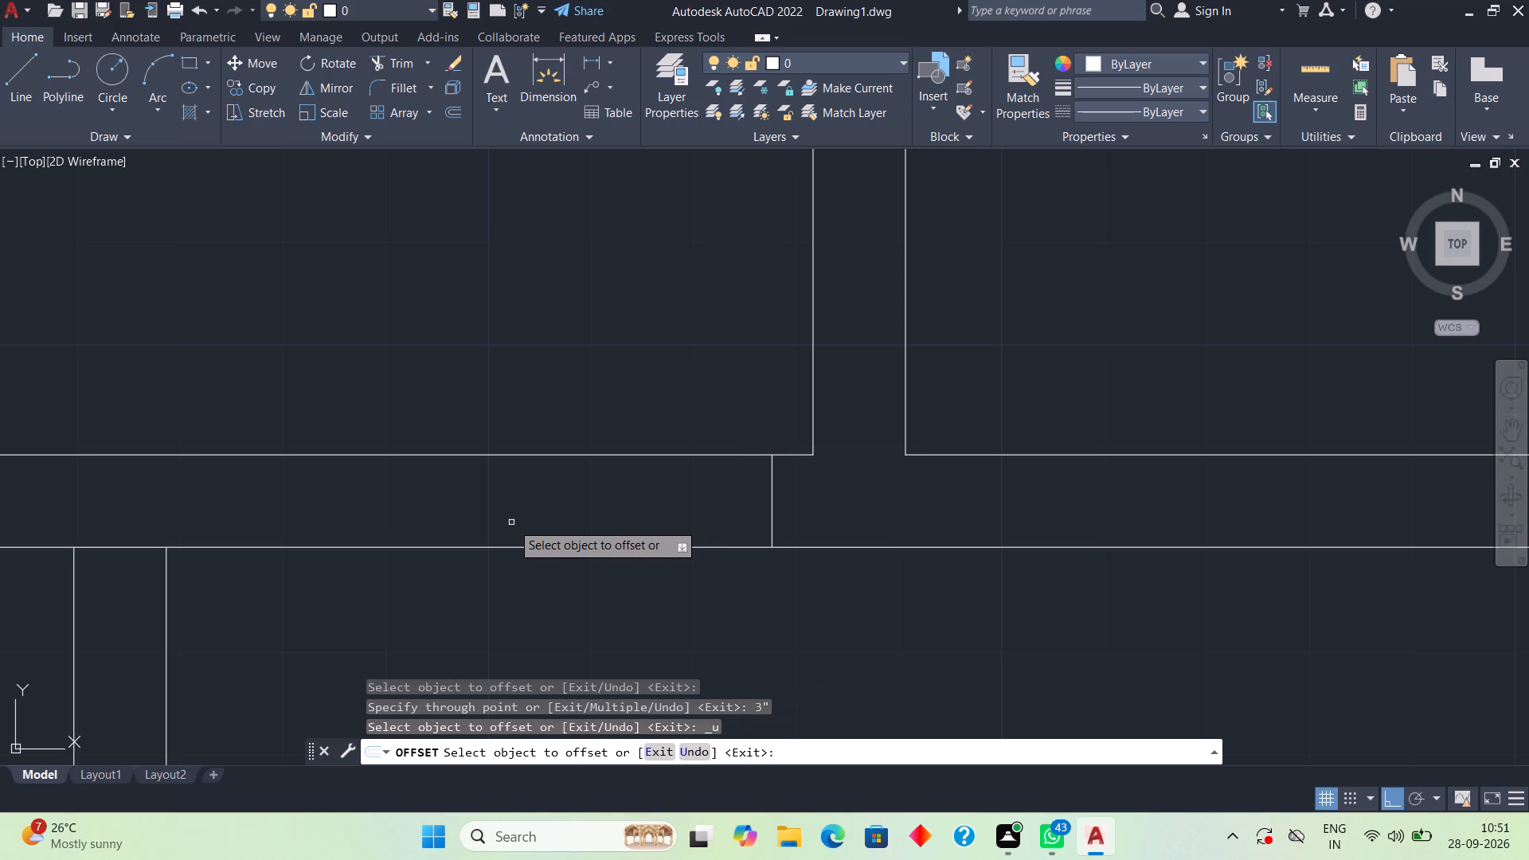
Offset the line across the wall 3' leftward to mark the other side of the door opening.
{"action": "left_click", "coordinate": [770, 509]}
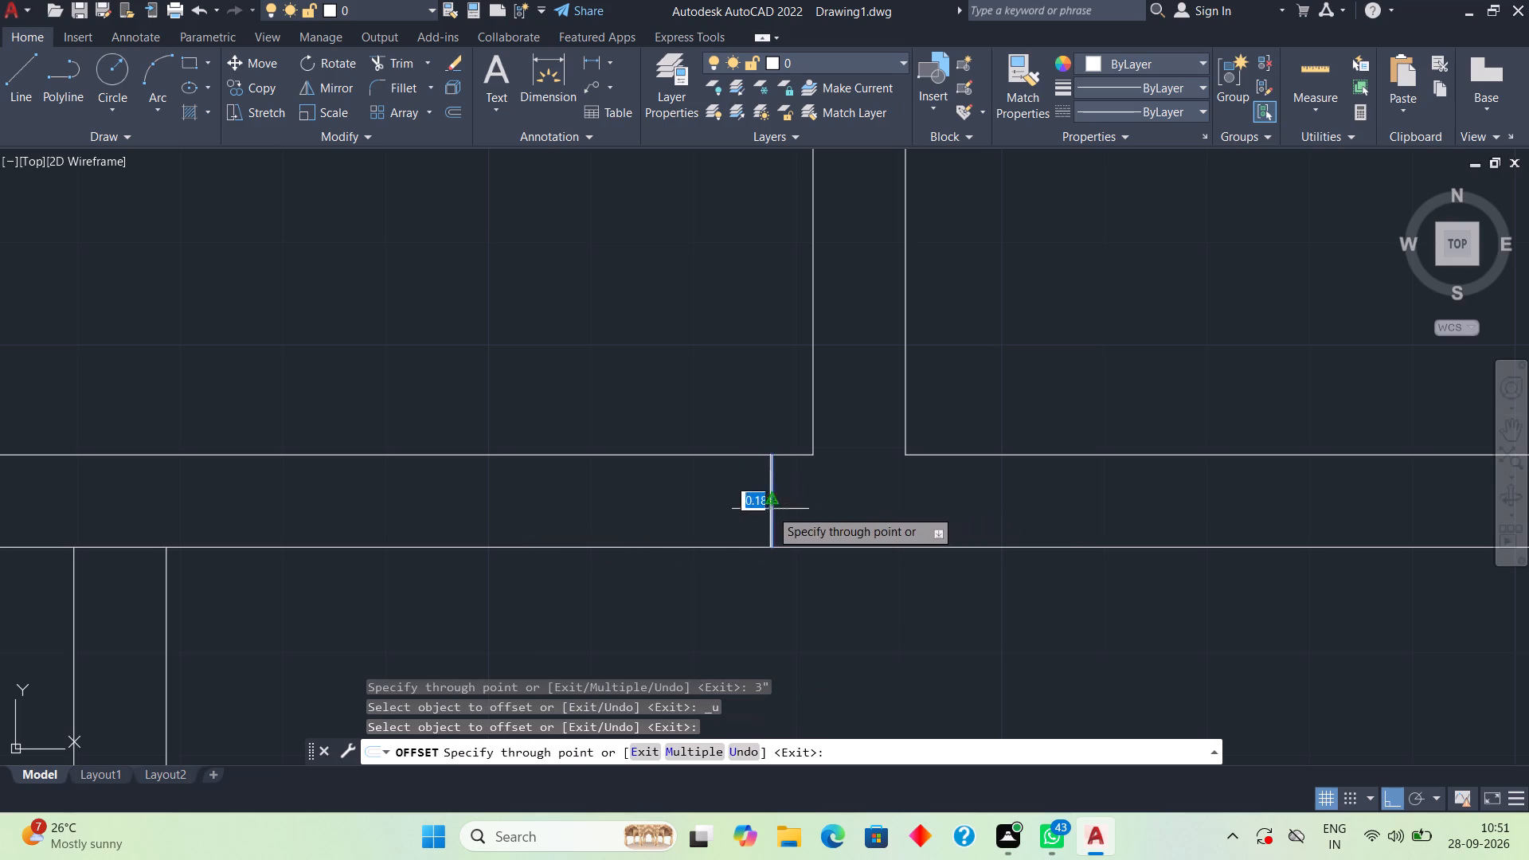
{"action": "type", "text": "3'"}
{"action": "key", "text": "Return"}
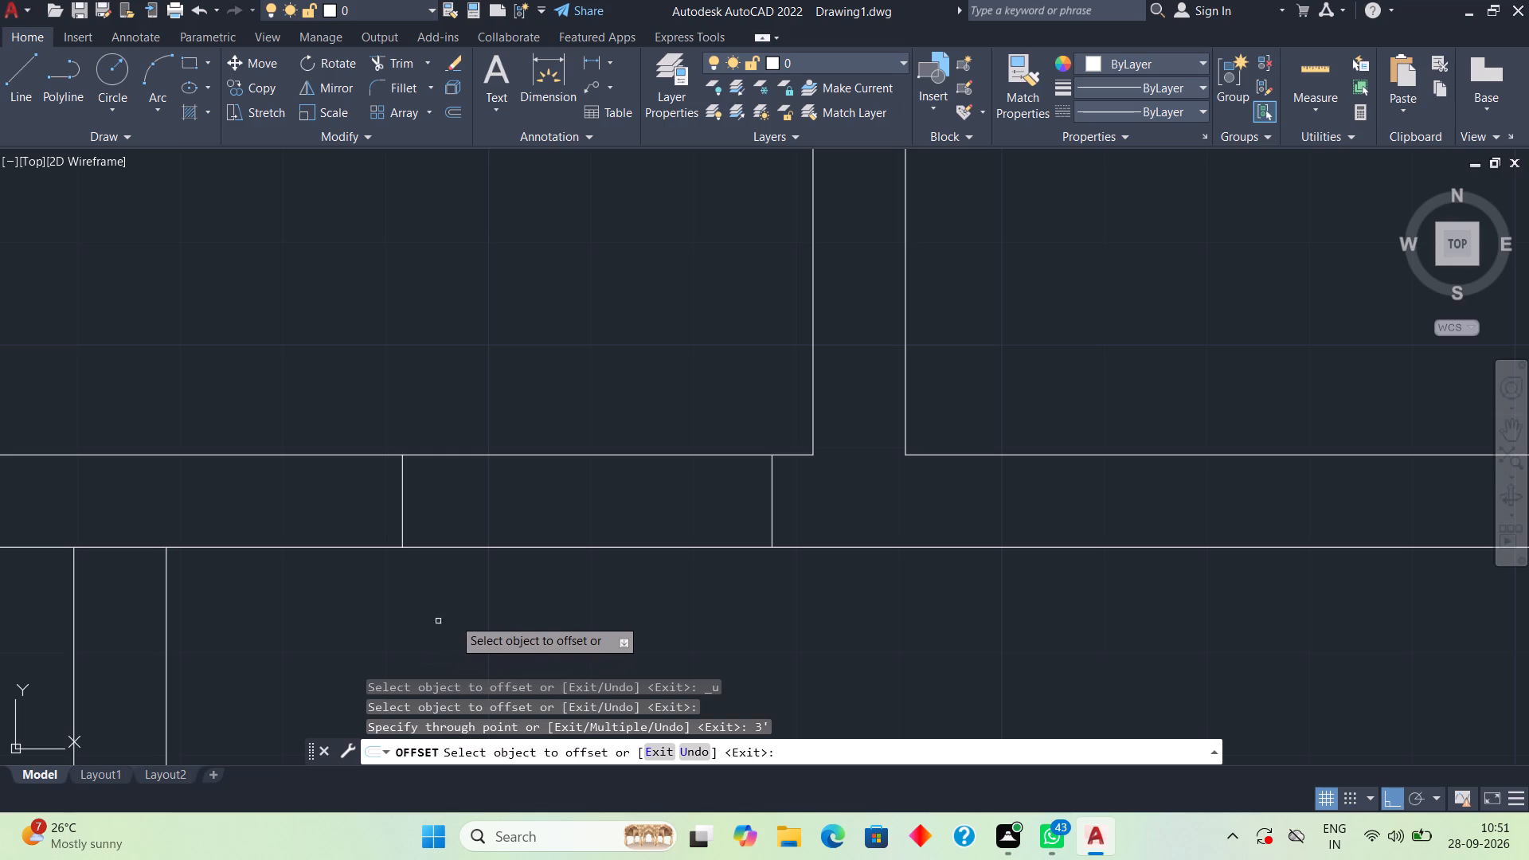
{"action": "key", "text": "space"}
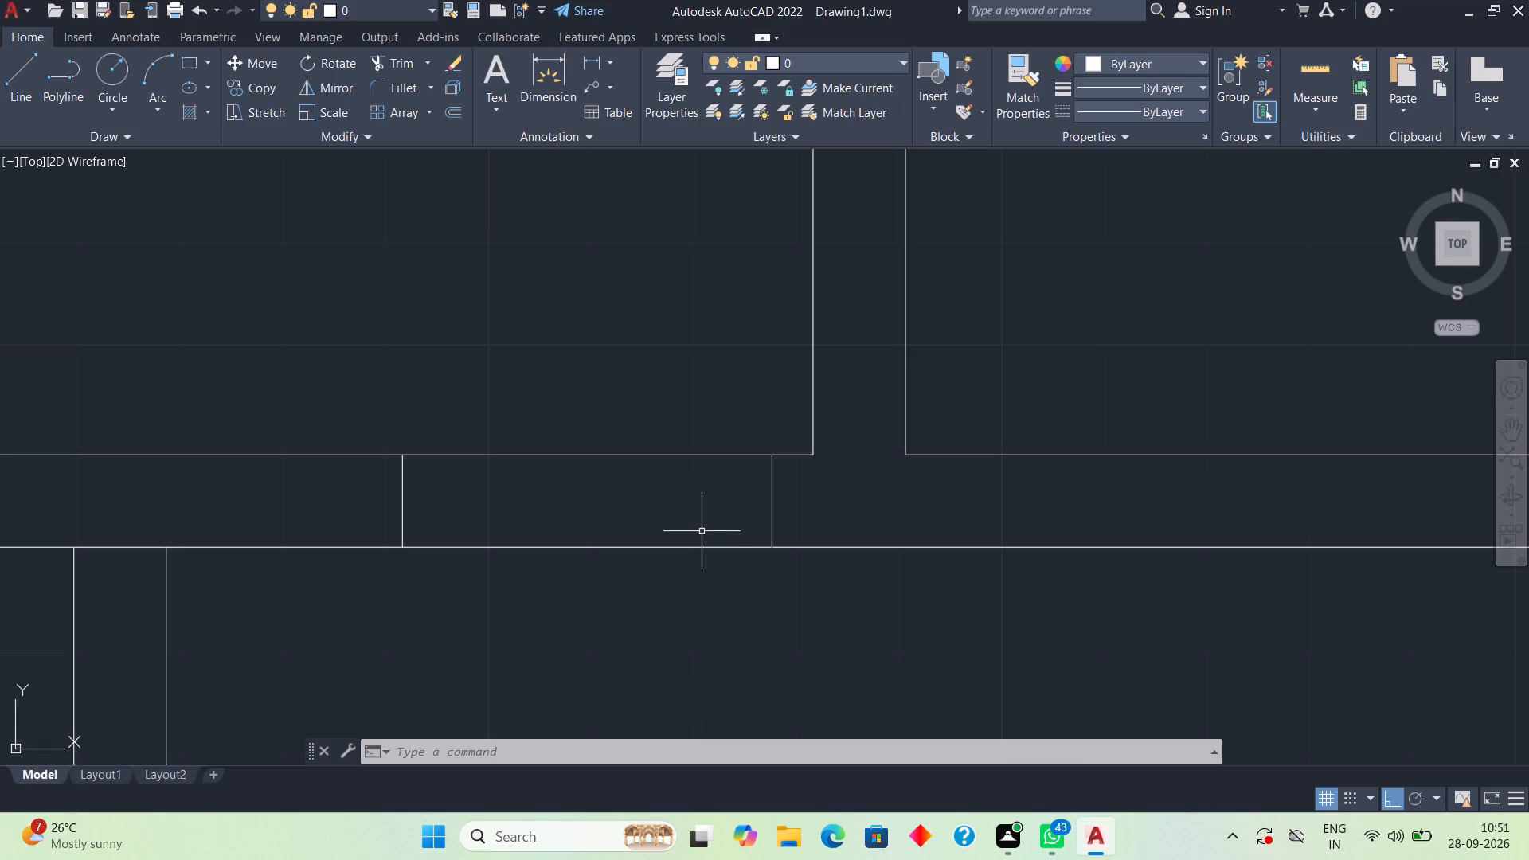
Draw the right jamb's frame from the jamb line's lower end: 3" left, 4.5" up and back to the jamb line's midpoint.
{"action": "scroll", "coordinate": [721, 528], "scroll_direction": "up", "scroll_amount": 1}
{"action": "middle_click_drag", "start_coordinate": [726, 526], "coordinate": [840, 500]}
{"action": "scroll", "coordinate": [840, 500], "scroll_direction": "up", "scroll_amount": 1}
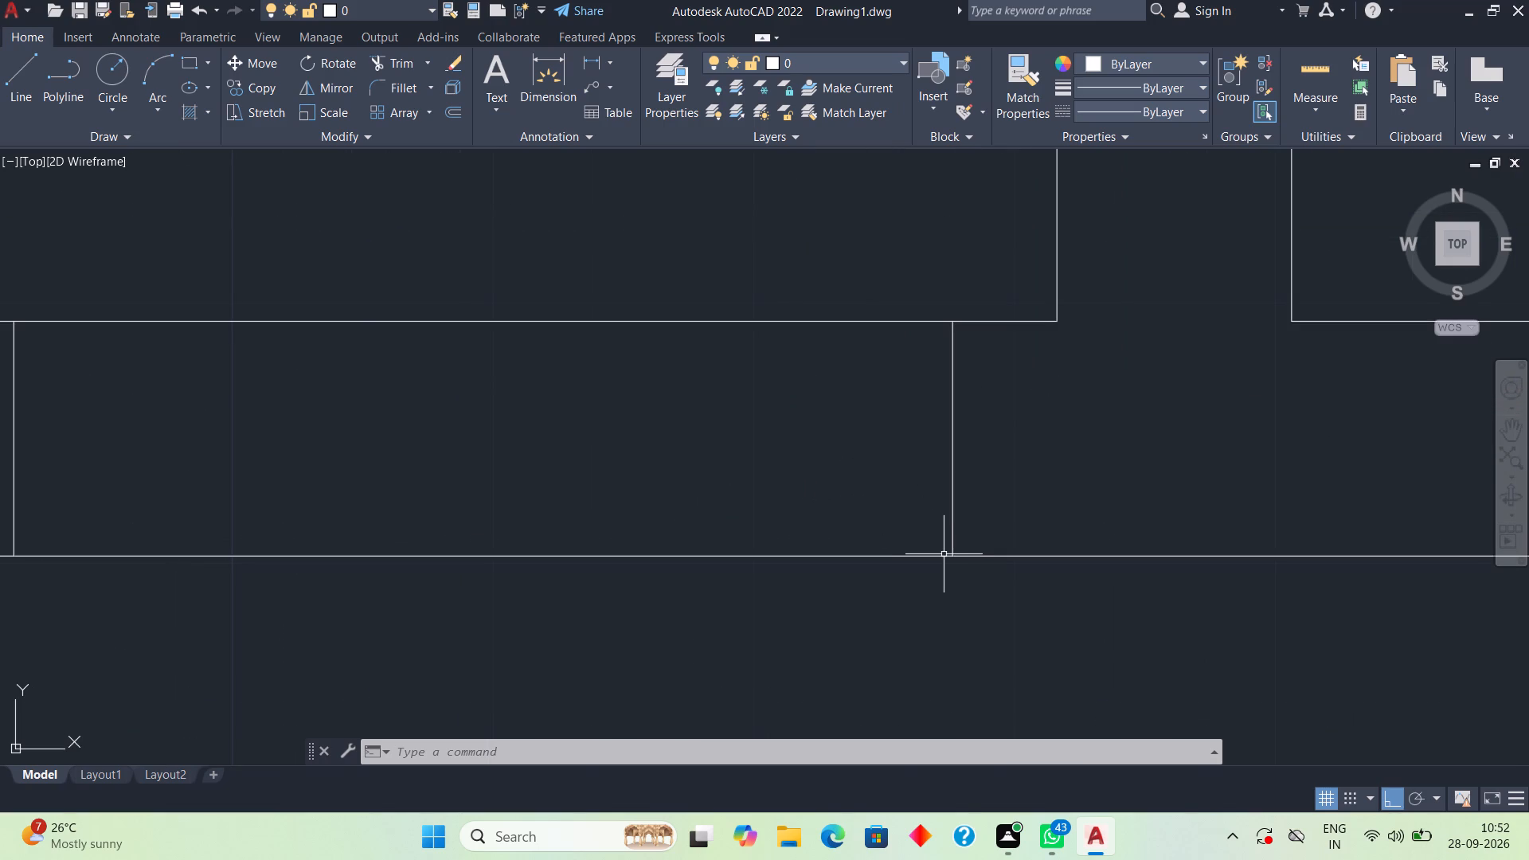
{"action": "key", "text": "l"}
{"action": "key", "text": "space"}
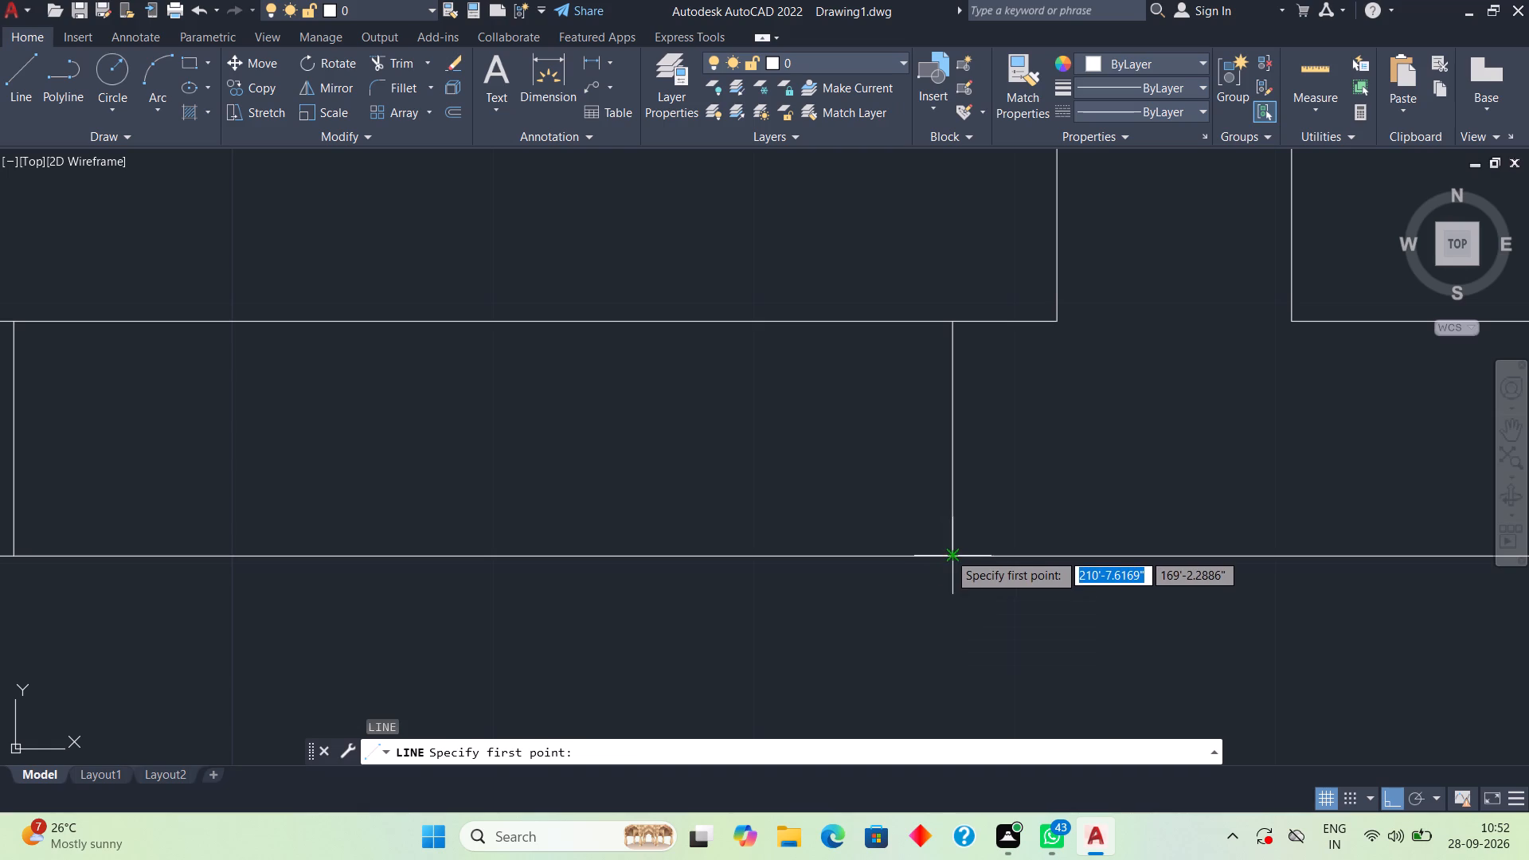
{"action": "left_click", "coordinate": [950, 552]}
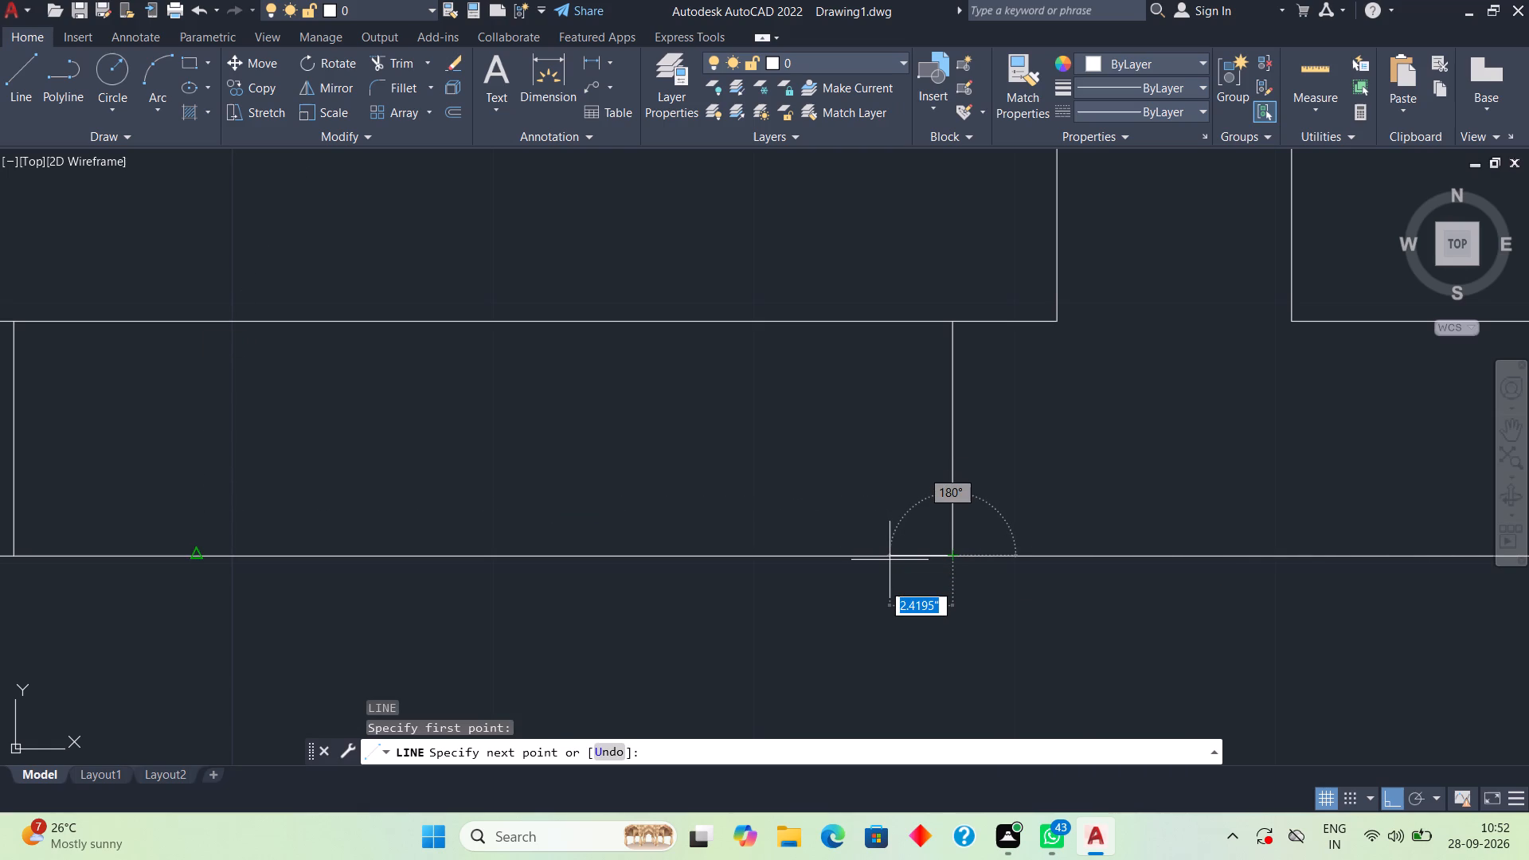
{"action": "type", "text": "3\""}
{"action": "key", "text": "Return"}
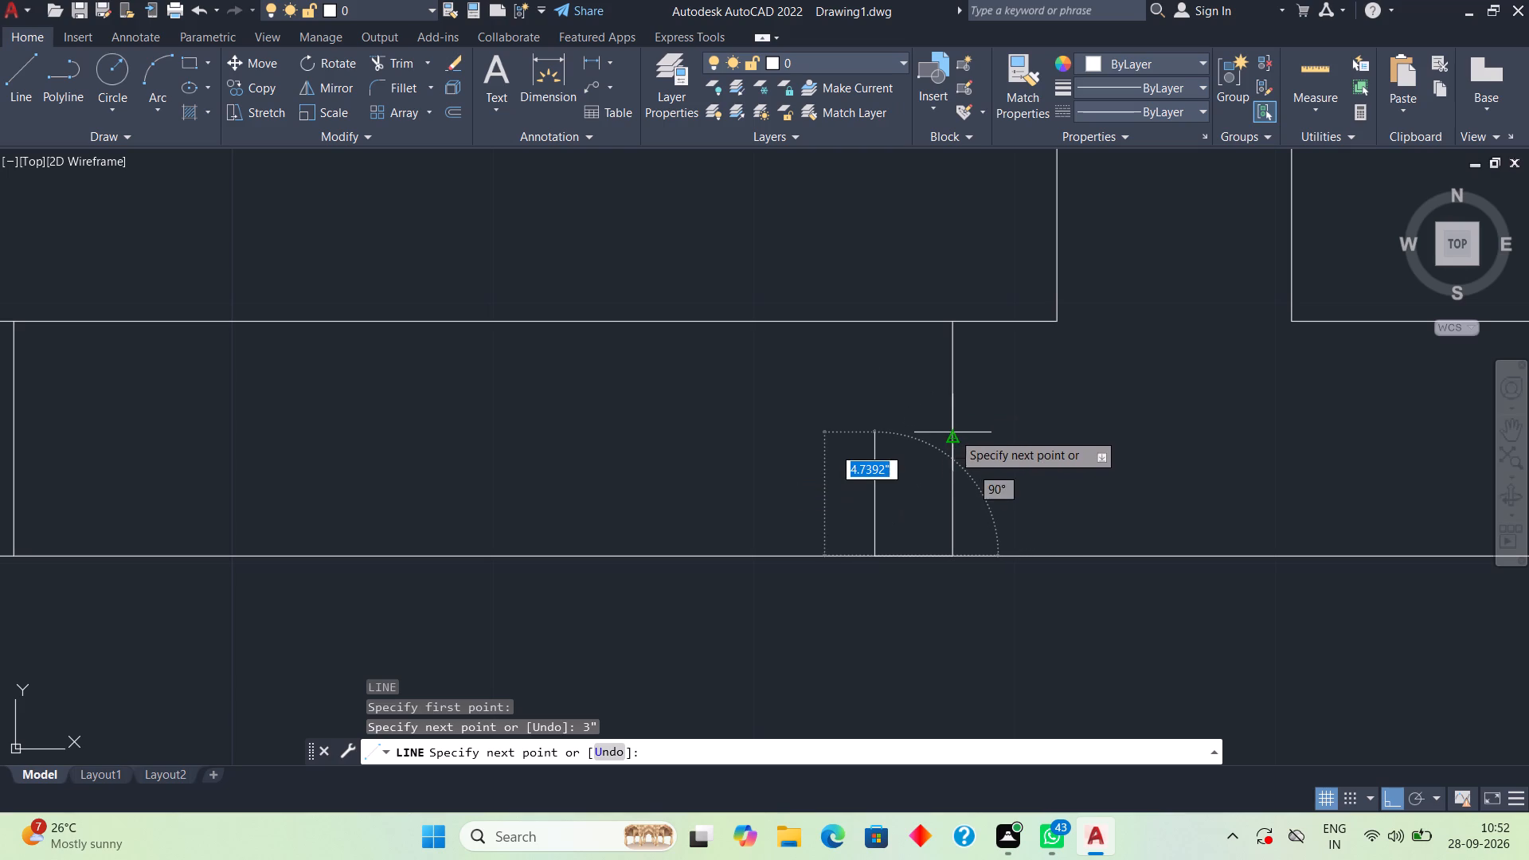
{"action": "left_click", "coordinate": [872, 442]}
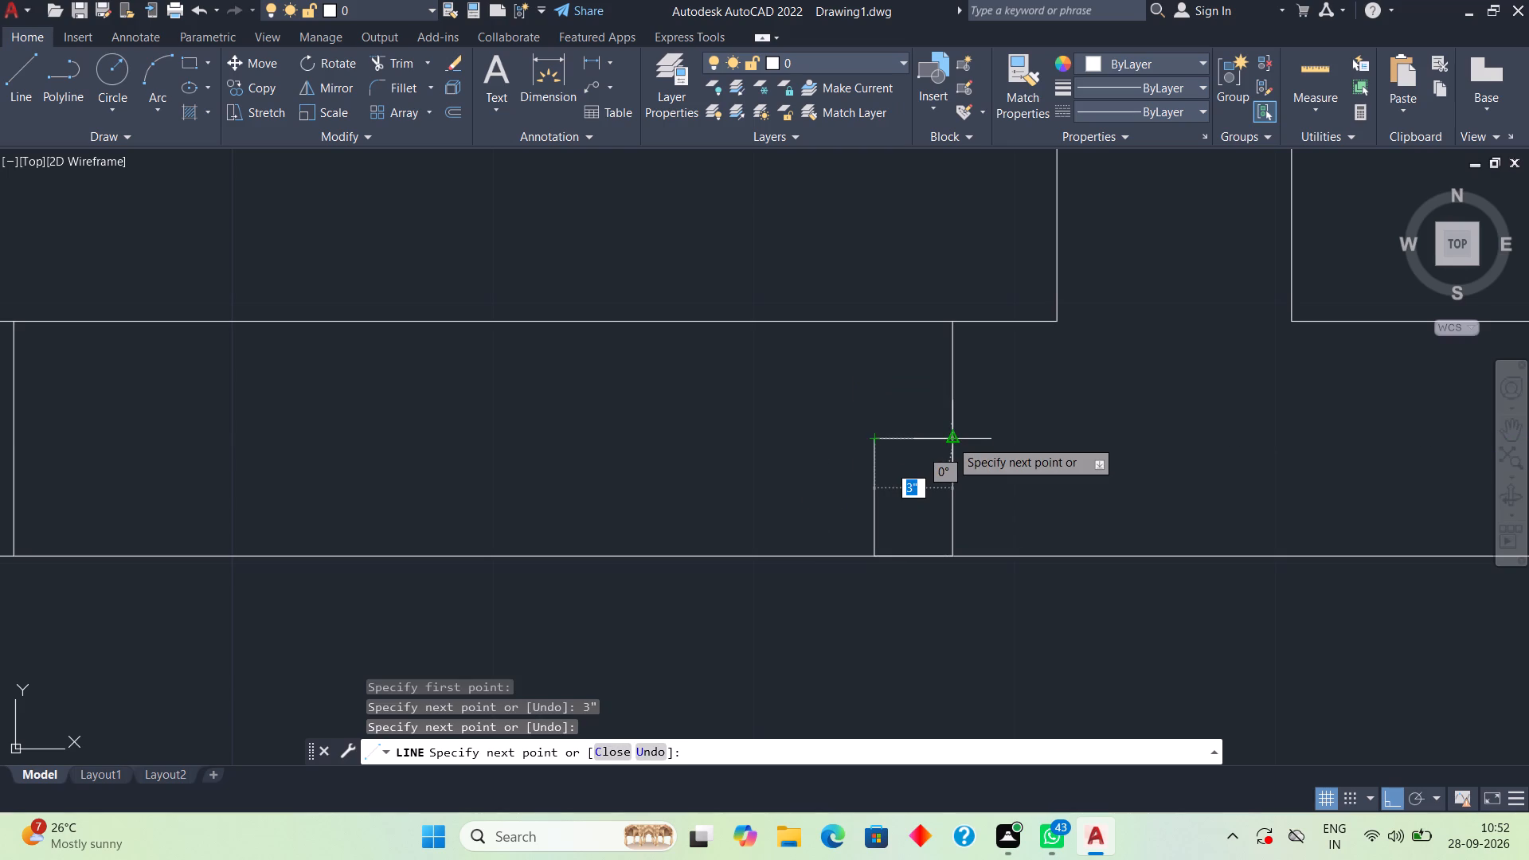
{"action": "left_click", "coordinate": [950, 440]}
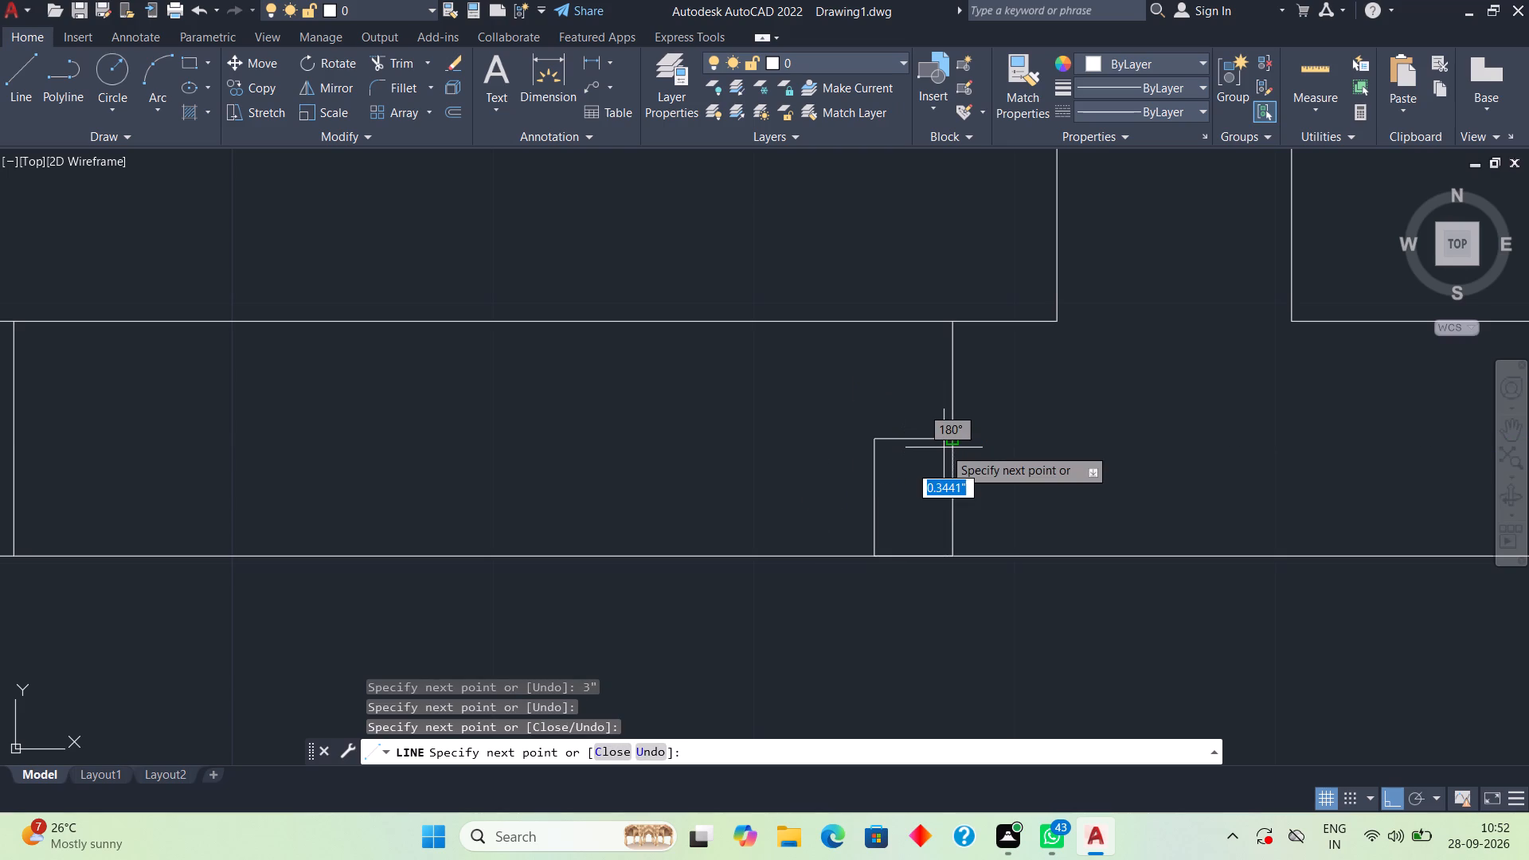
{"action": "key", "text": "space"}
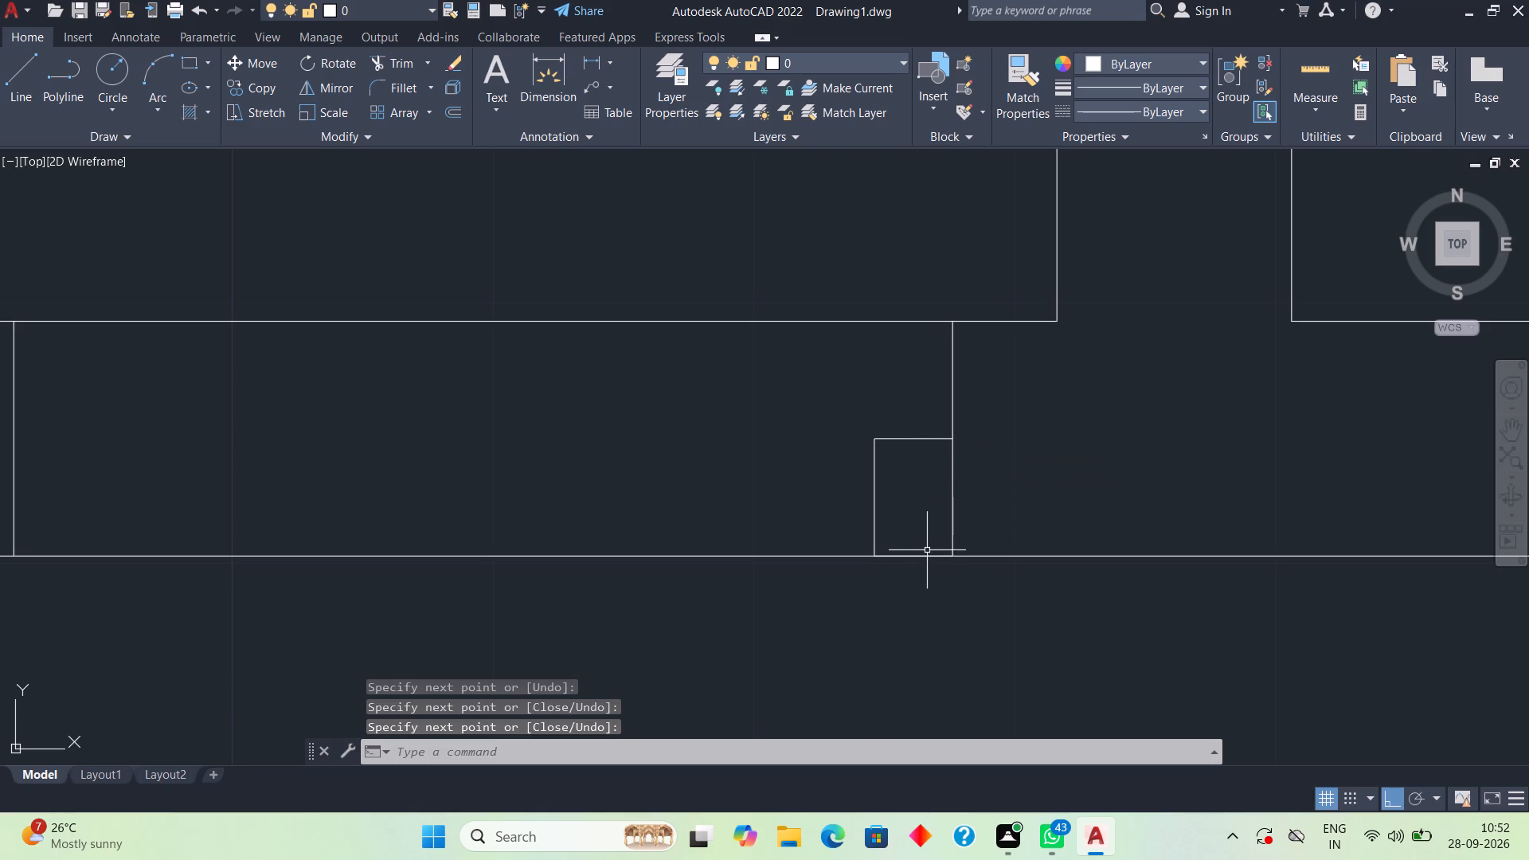
Delete the short 3" segment lying on the wall's lower face at the right frame.
{"action": "left_click", "coordinate": [925, 558]}
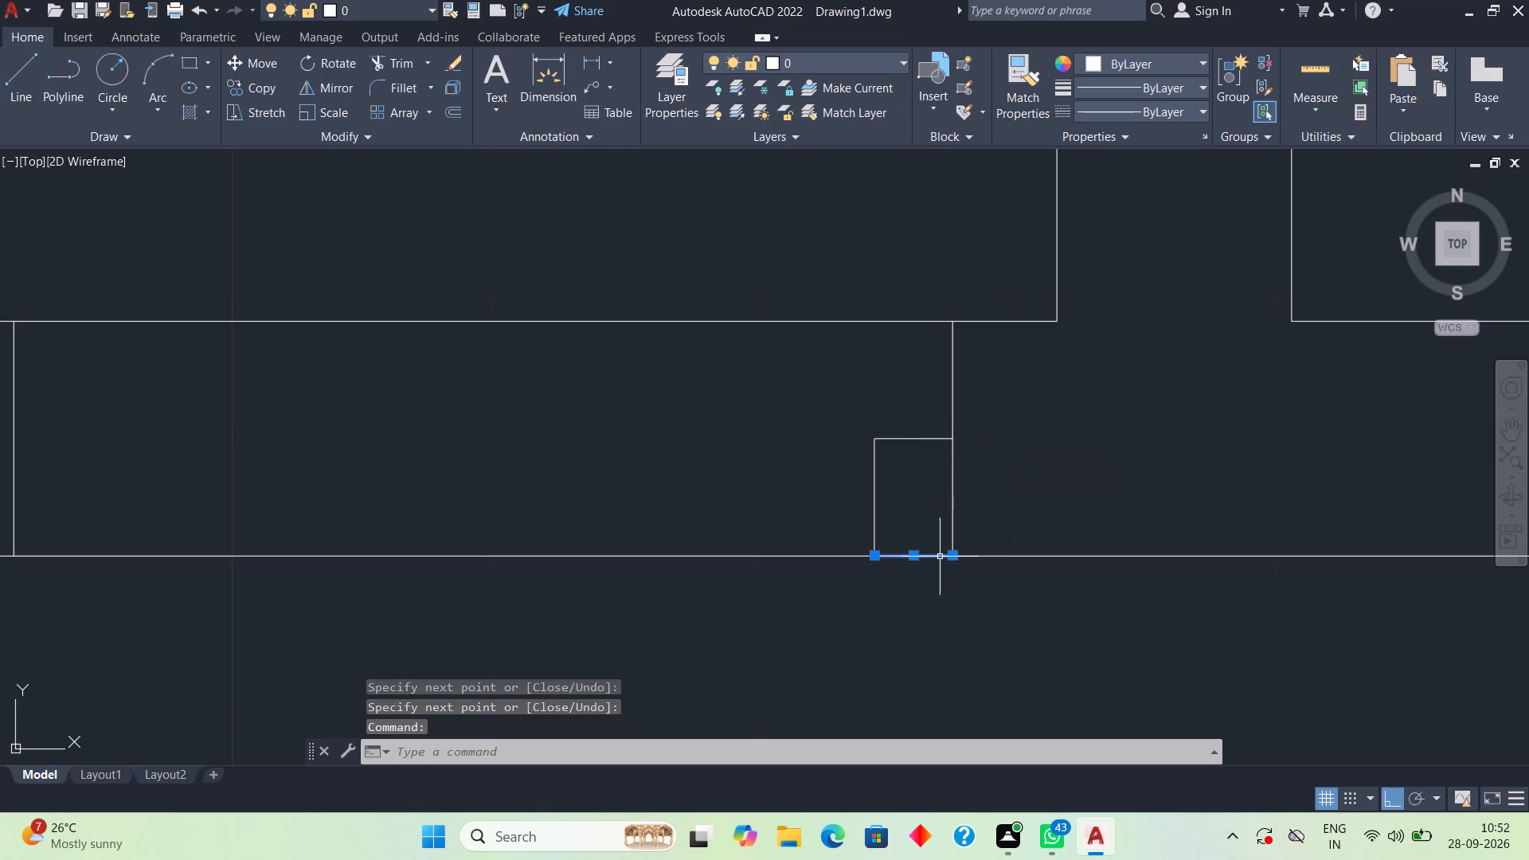
{"action": "key", "text": "Delete"}
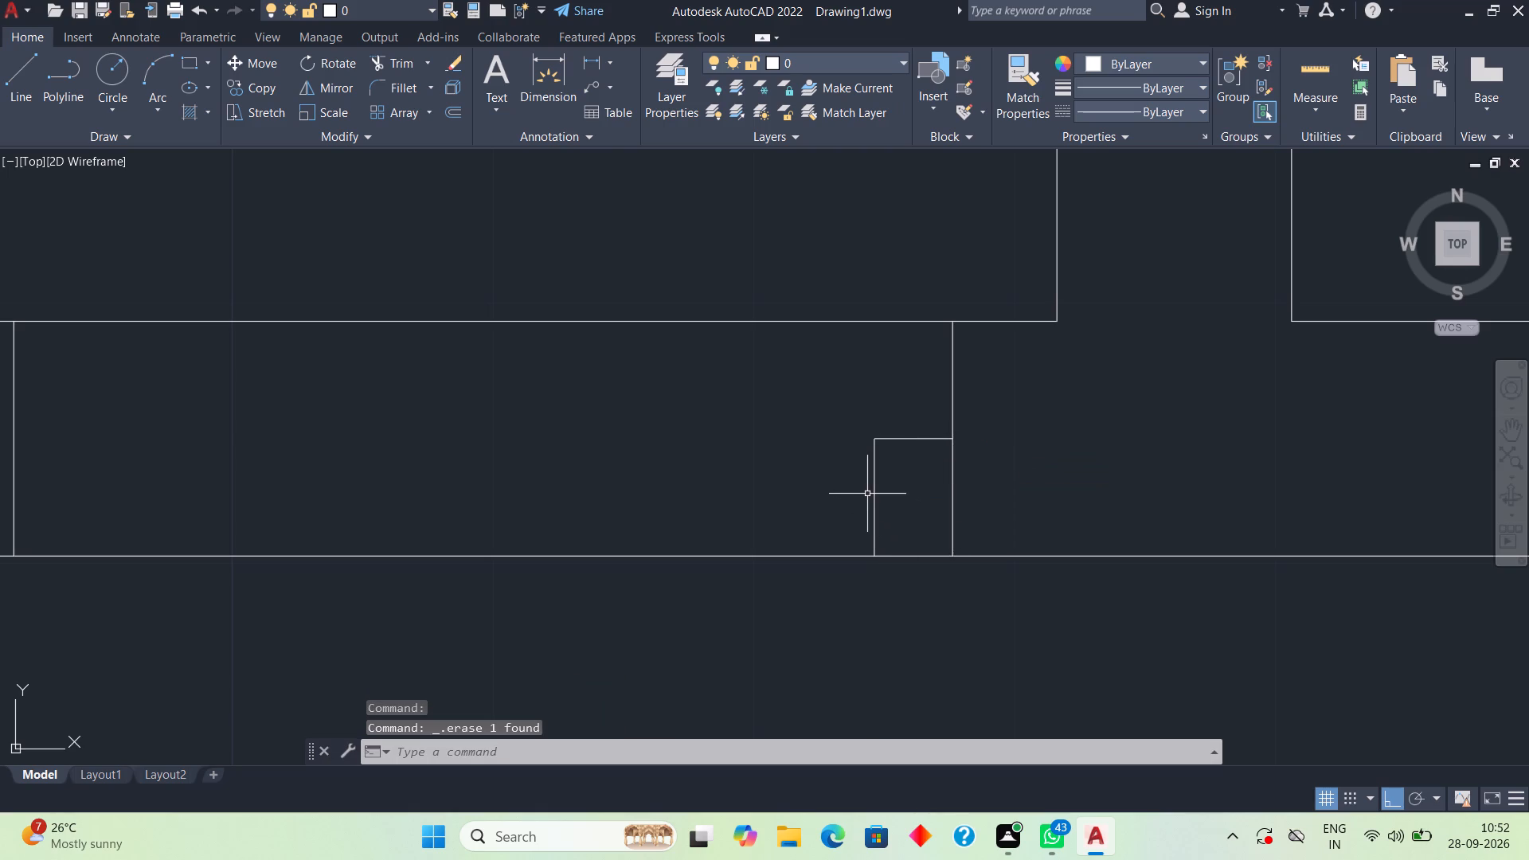
Draw the left jamb's frame from the jamb line's lower end: 3" right, 4.5" up and back to the jamb line's midpoint.
{"action": "scroll", "coordinate": [913, 709], "scroll_direction": "down", "scroll_amount": 1}
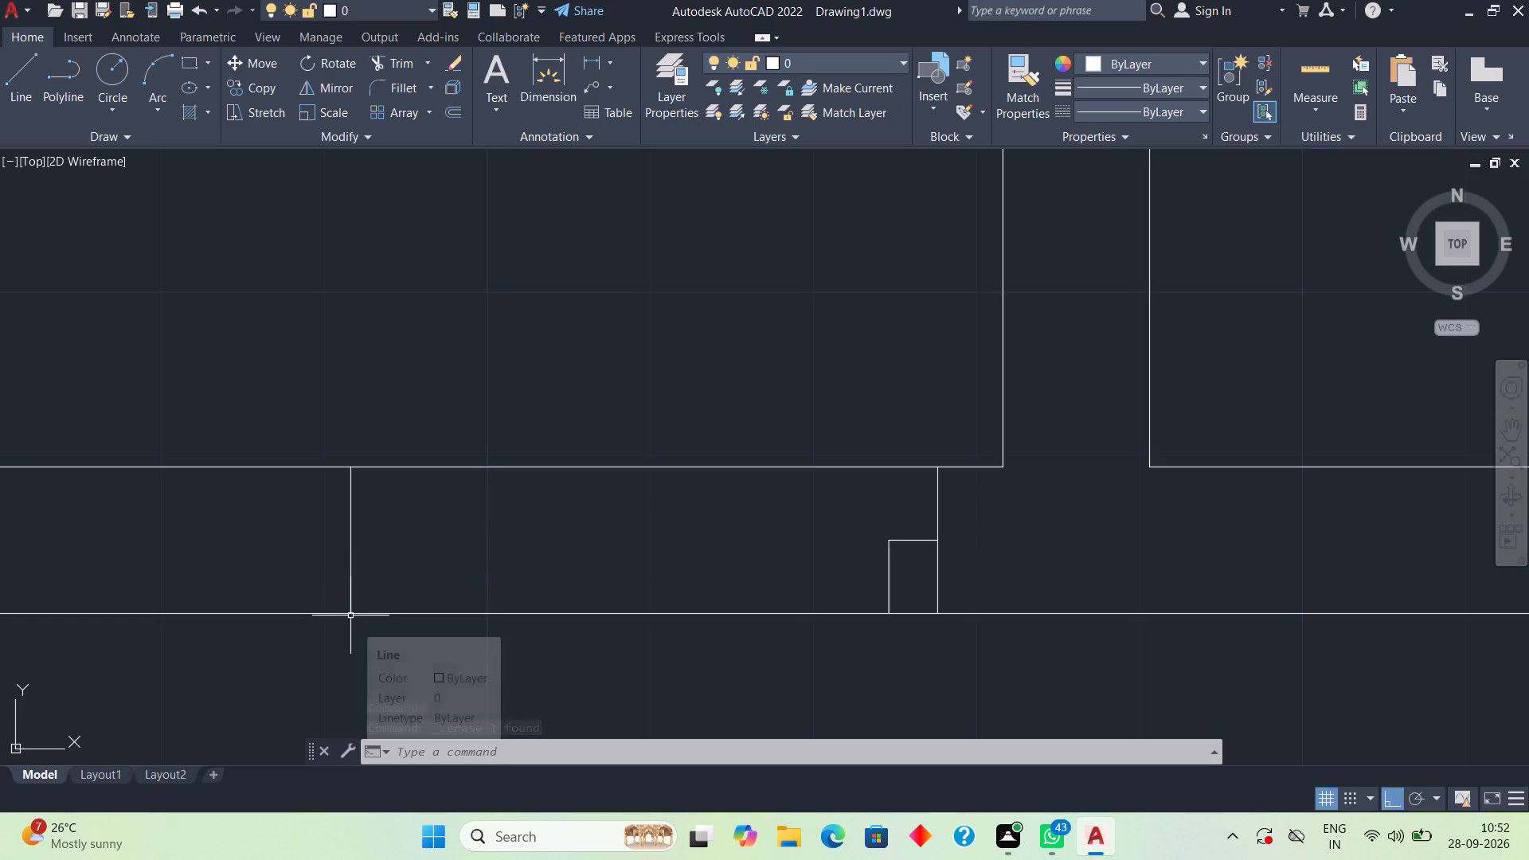
{"action": "key", "text": "l"}
{"action": "key", "text": "Return"}
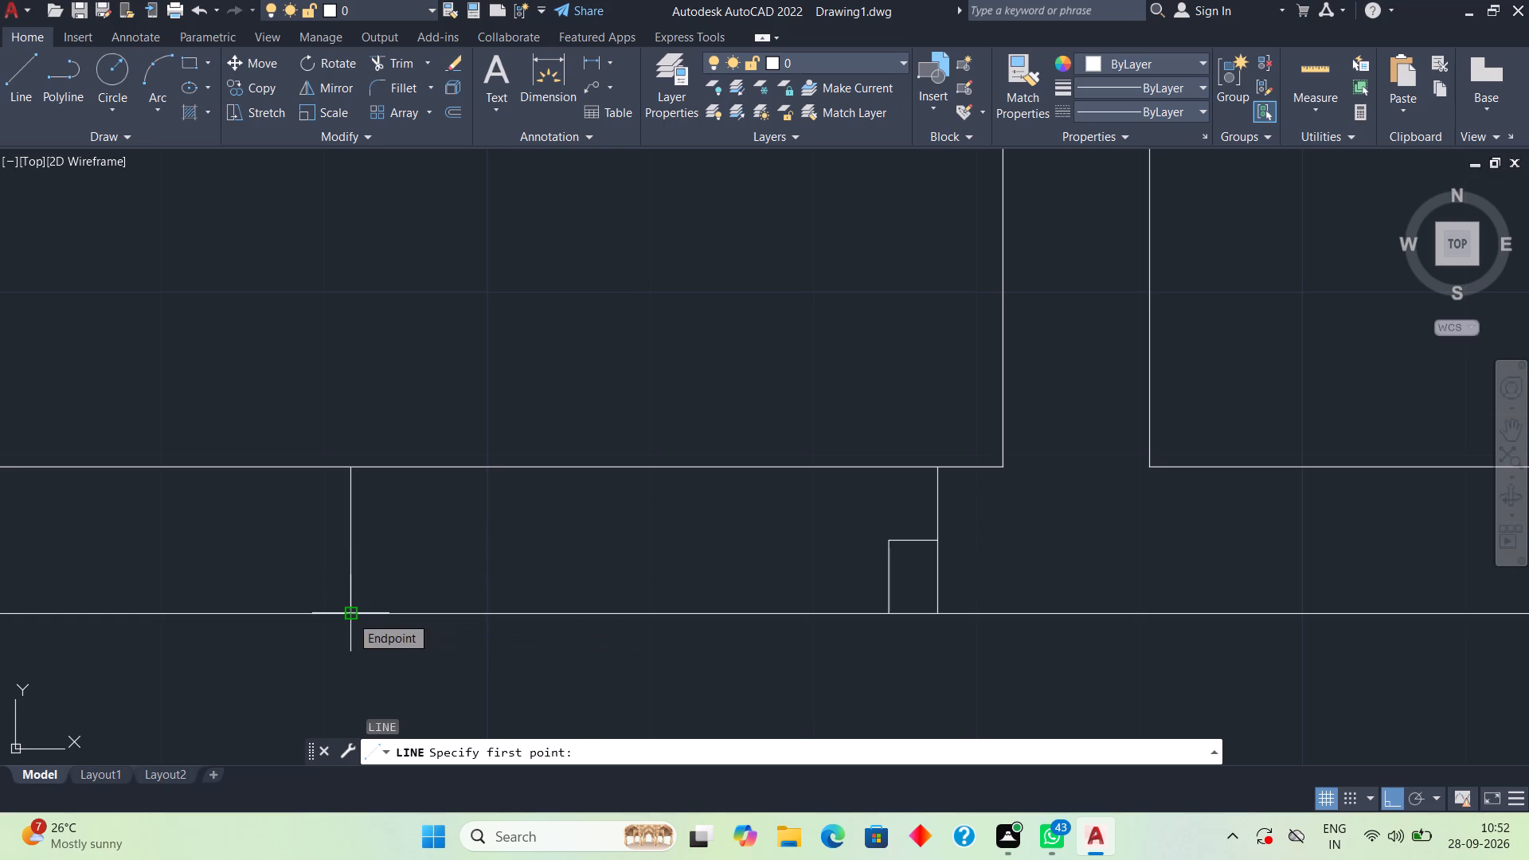
{"action": "left_click", "coordinate": [350, 616]}
{"action": "type", "text": "3\""}
{"action": "key", "text": "Return"}
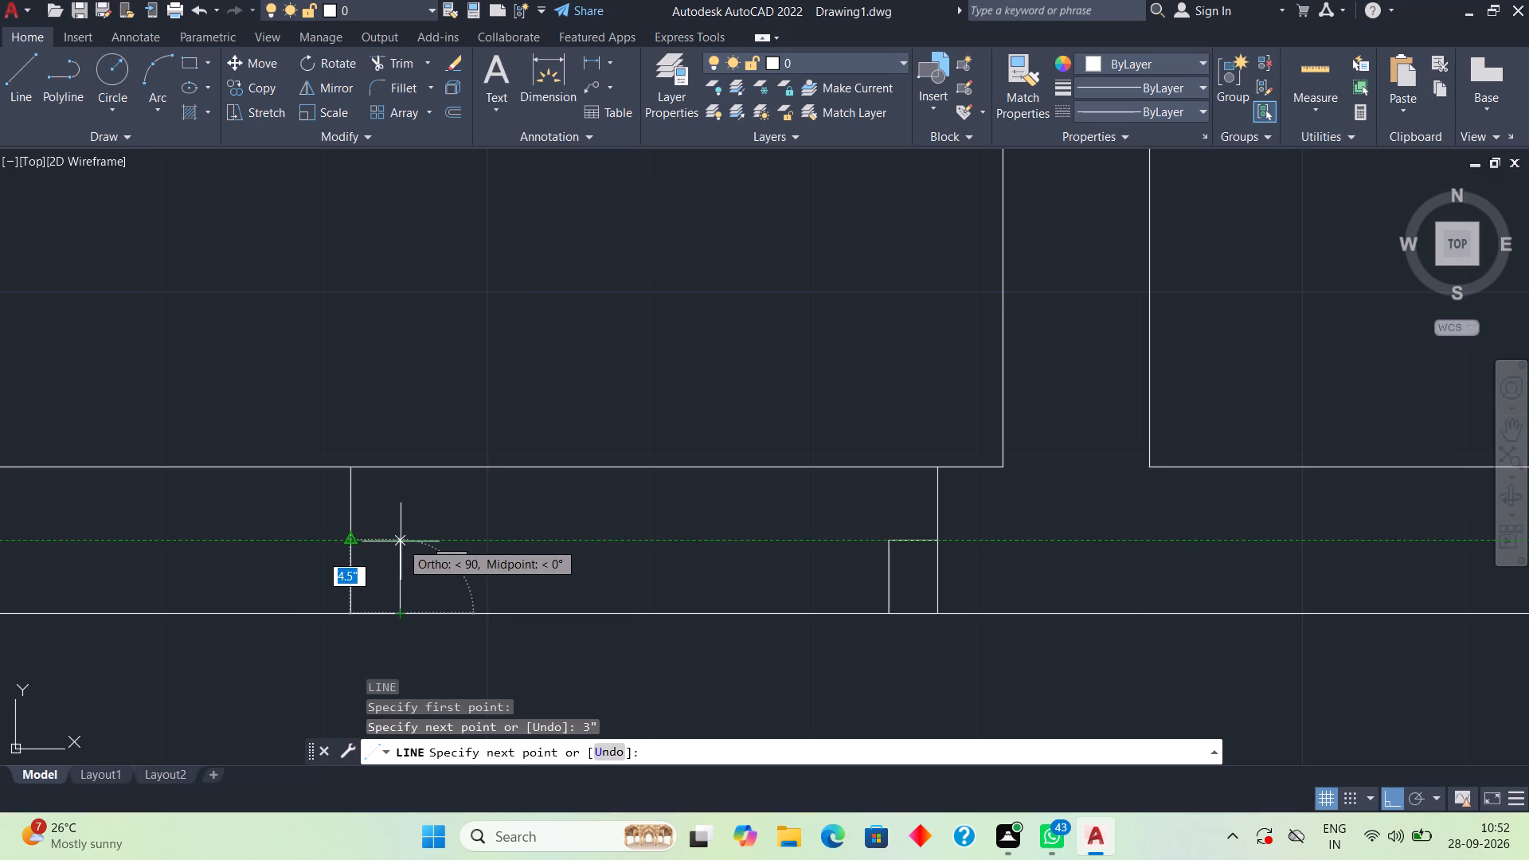
{"action": "left_click", "coordinate": [401, 541]}
{"action": "left_click", "coordinate": [350, 542]}
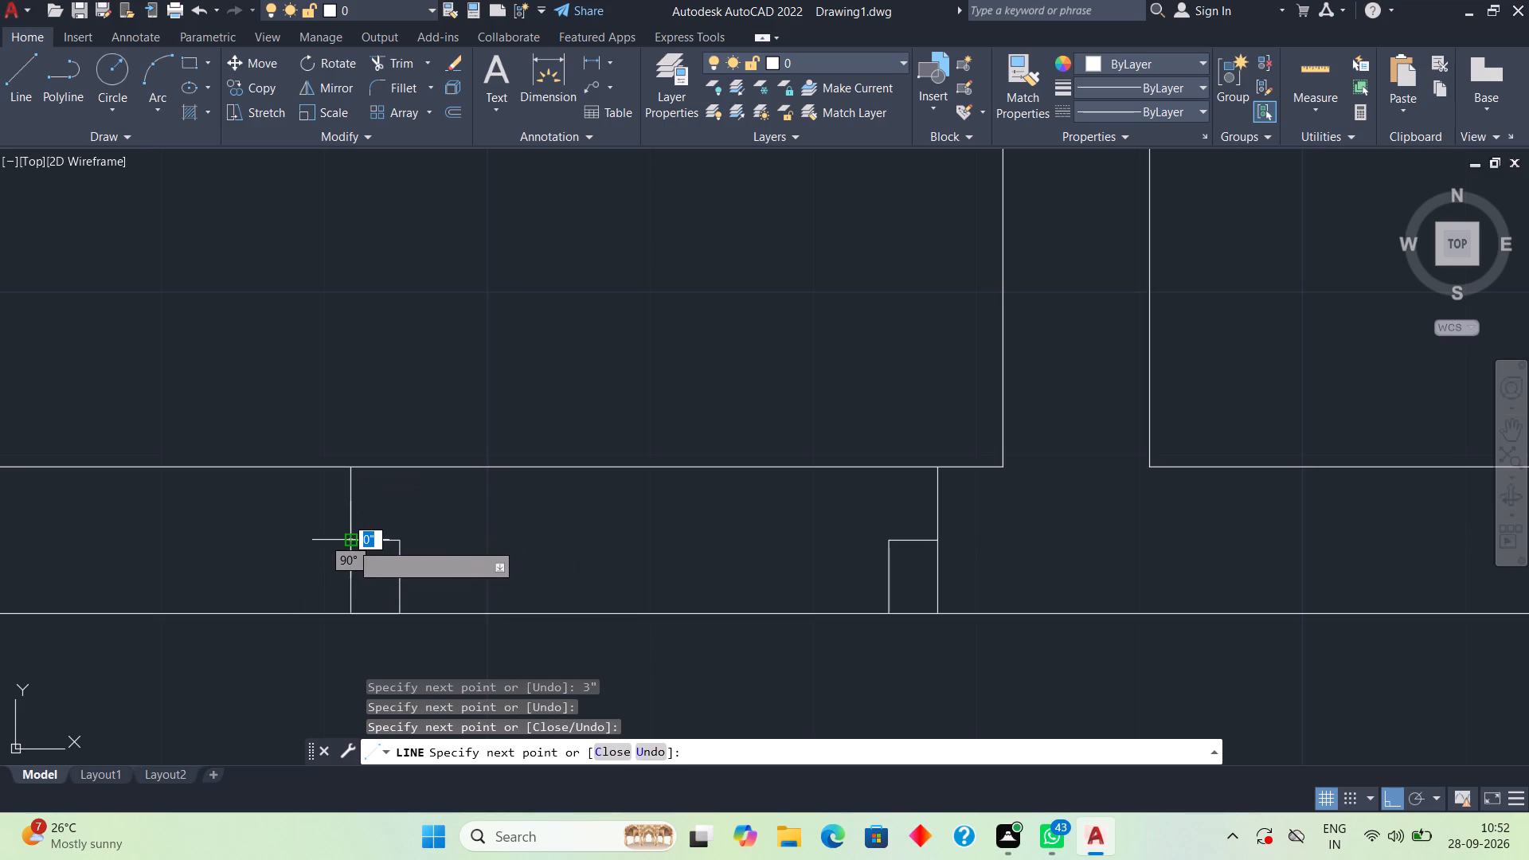
{"action": "key", "text": "space"}
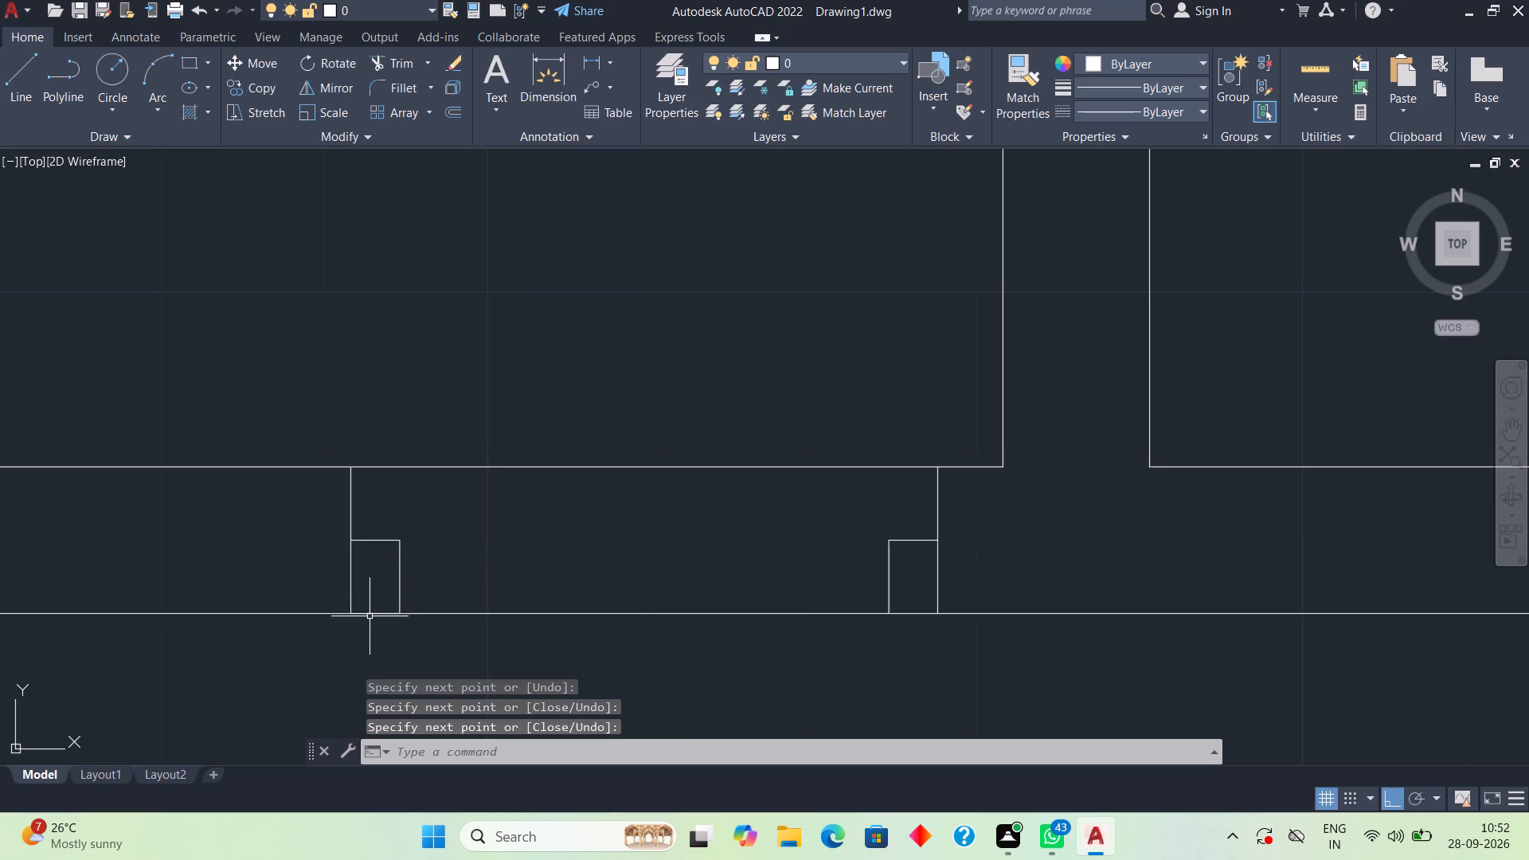
Delete the short 3" segment lying on the wall's lower face at the left frame.
{"action": "left_click", "coordinate": [370, 612]}
{"action": "key", "text": "Delete"}
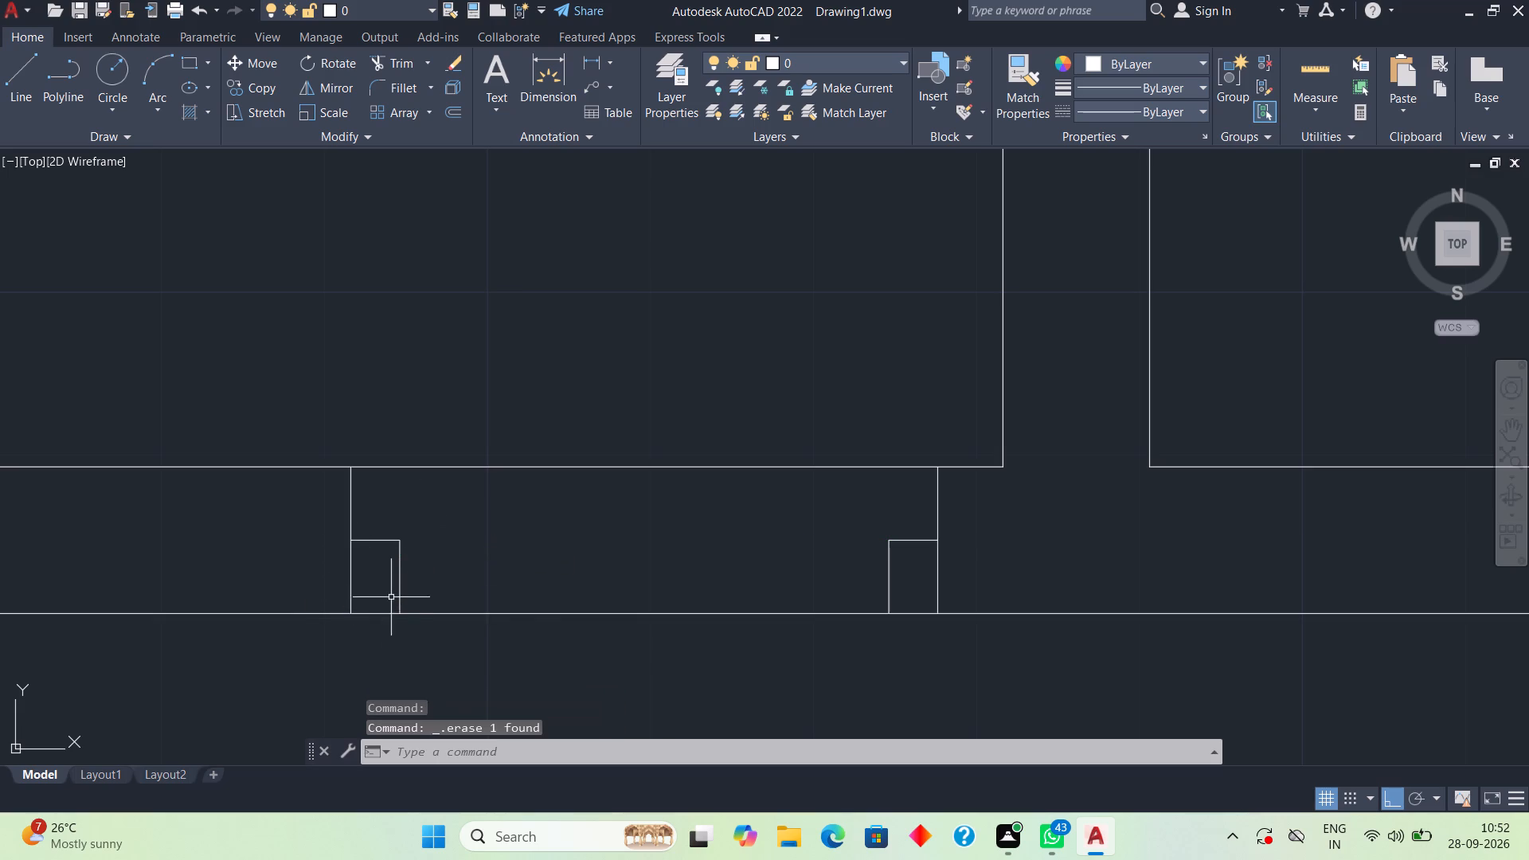
Trim the wall's upper face line between the two jamb lines of the door opening.
{"action": "key", "text": "t"}
{"action": "key", "text": "r"}
{"action": "key", "text": "space"}
{"action": "key", "text": "space"}
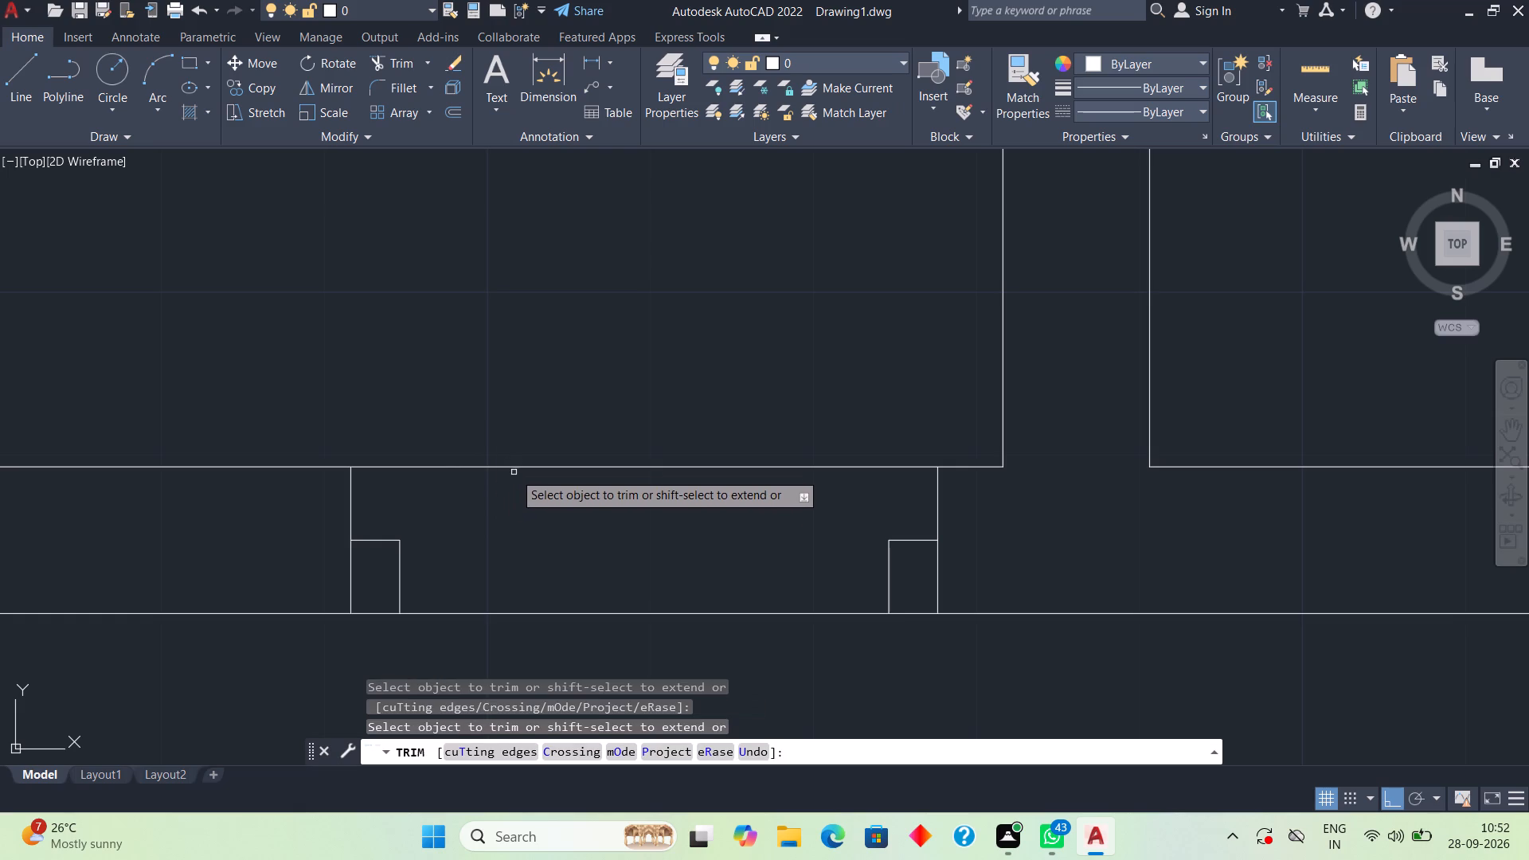
{"action": "left_click", "coordinate": [517, 467]}
{"action": "key", "text": "space"}
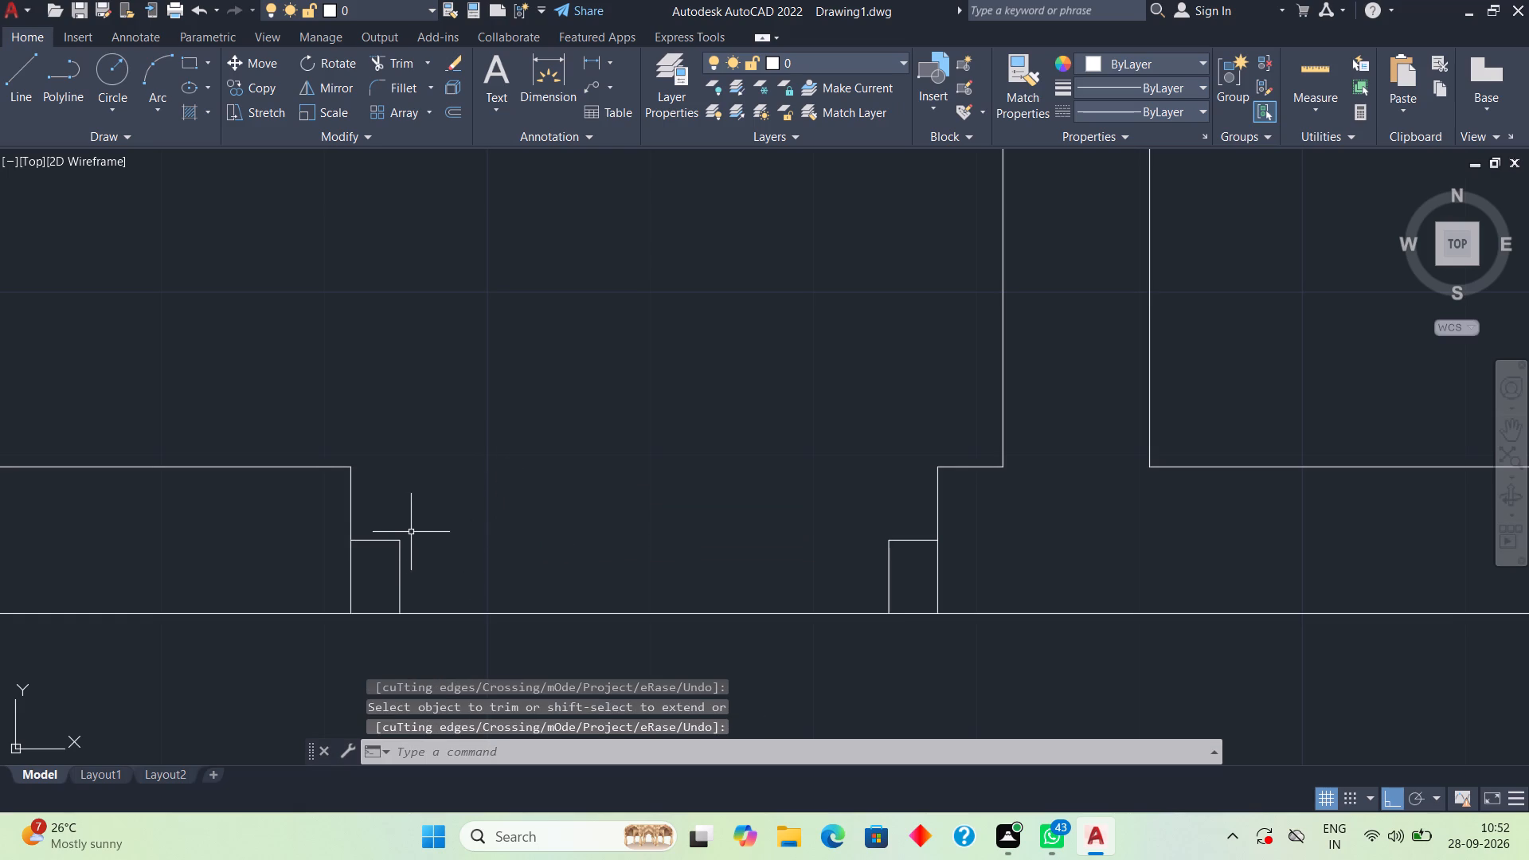
Draw a 3" by 3' door leaf rectangle standing upward from the left frame's upper inner corner.
{"action": "type", "text": "rec"}
{"action": "key", "text": "space"}
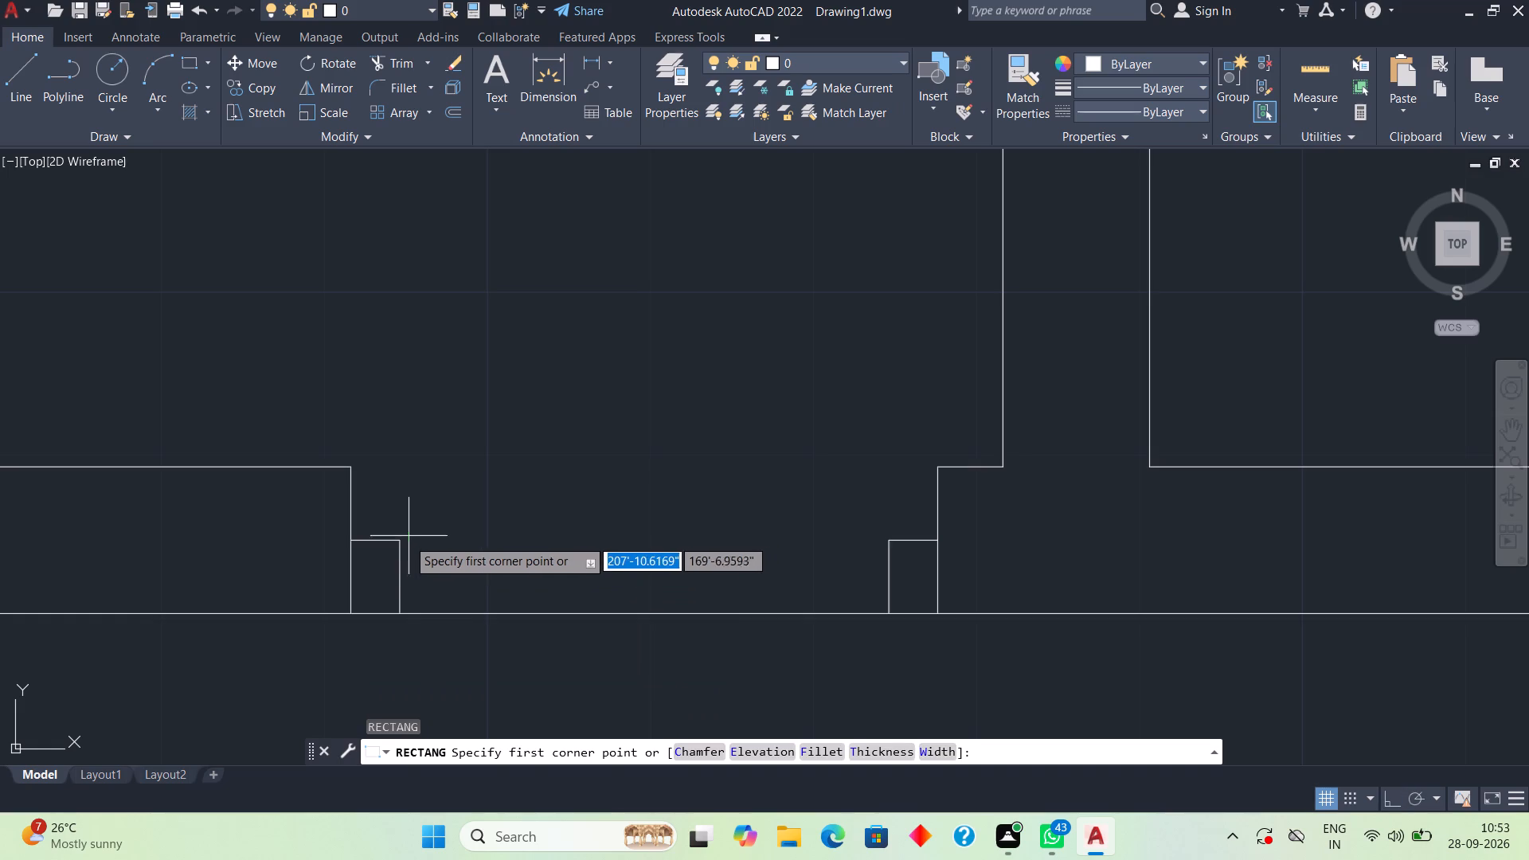
{"action": "left_click", "coordinate": [402, 543]}
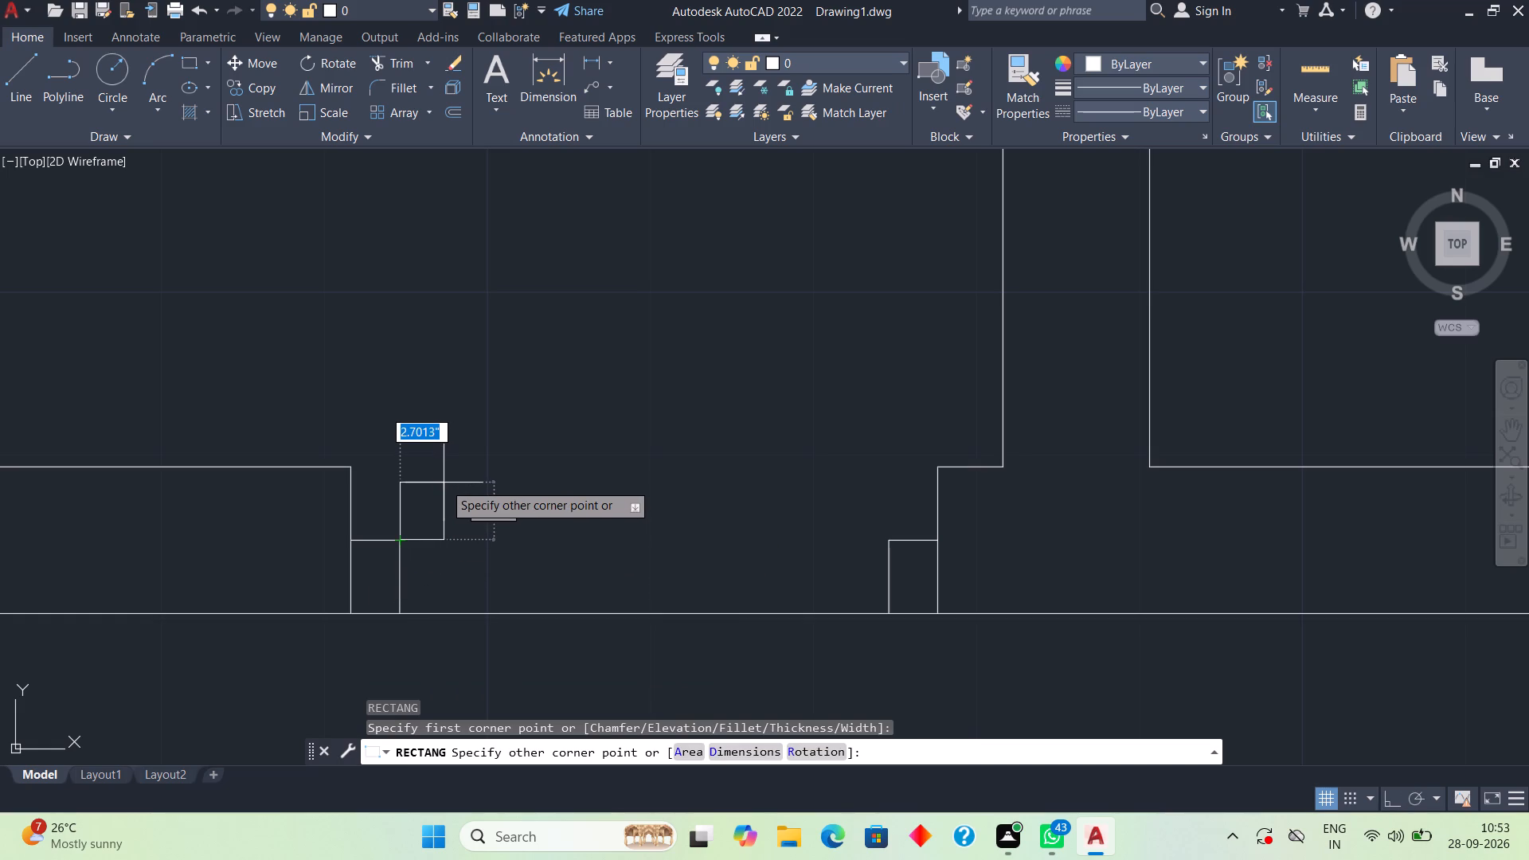
{"action": "type", "text": "d"}
{"action": "key", "text": "space"}
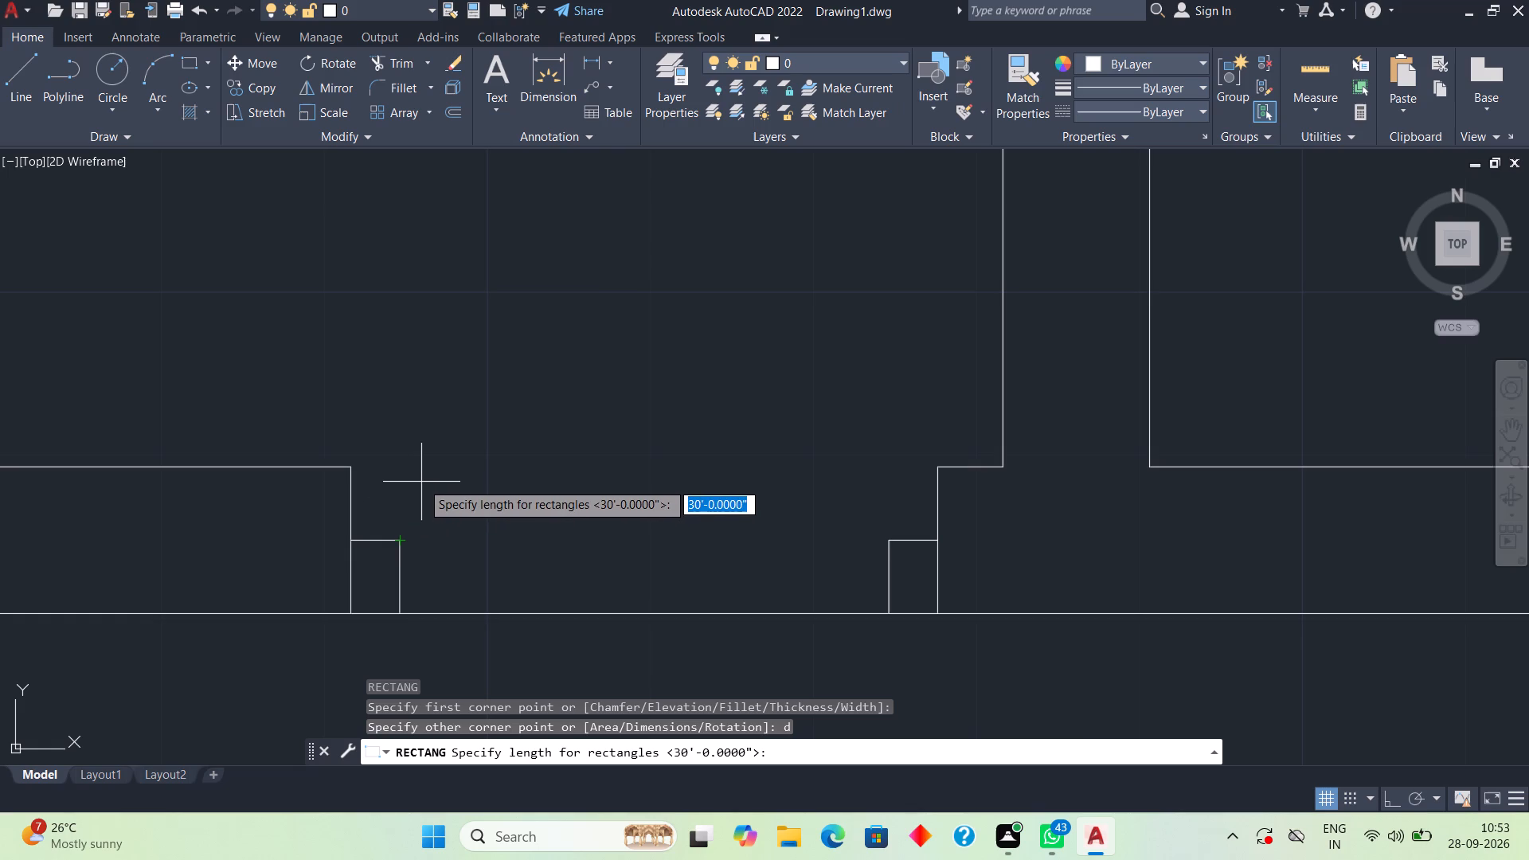
{"action": "type", "text": "3\""}
{"action": "key", "text": "Return"}
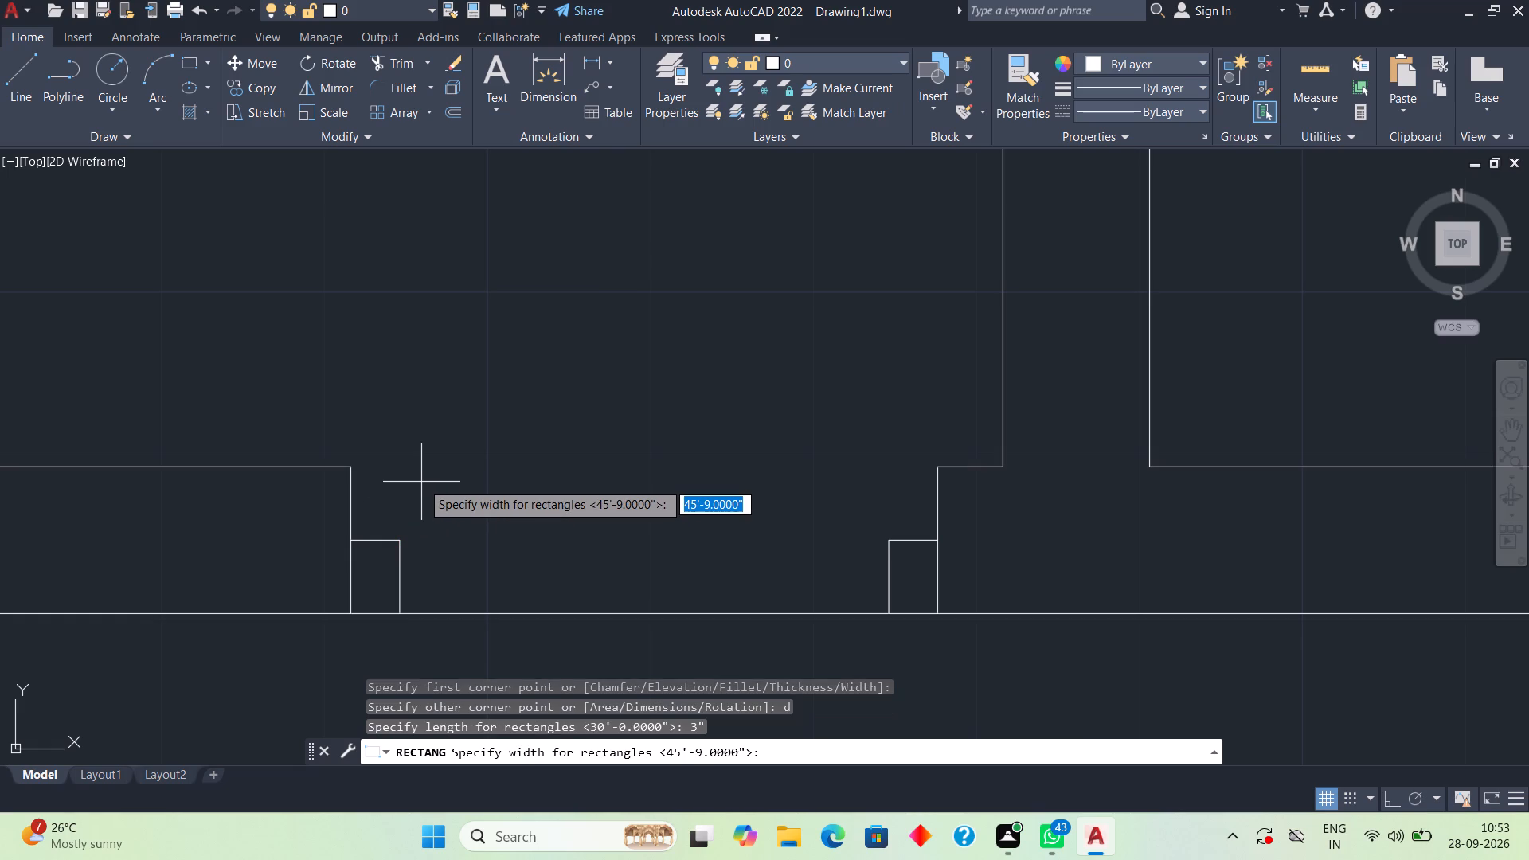
{"action": "type", "text": "3'"}
{"action": "key", "text": "Return"}
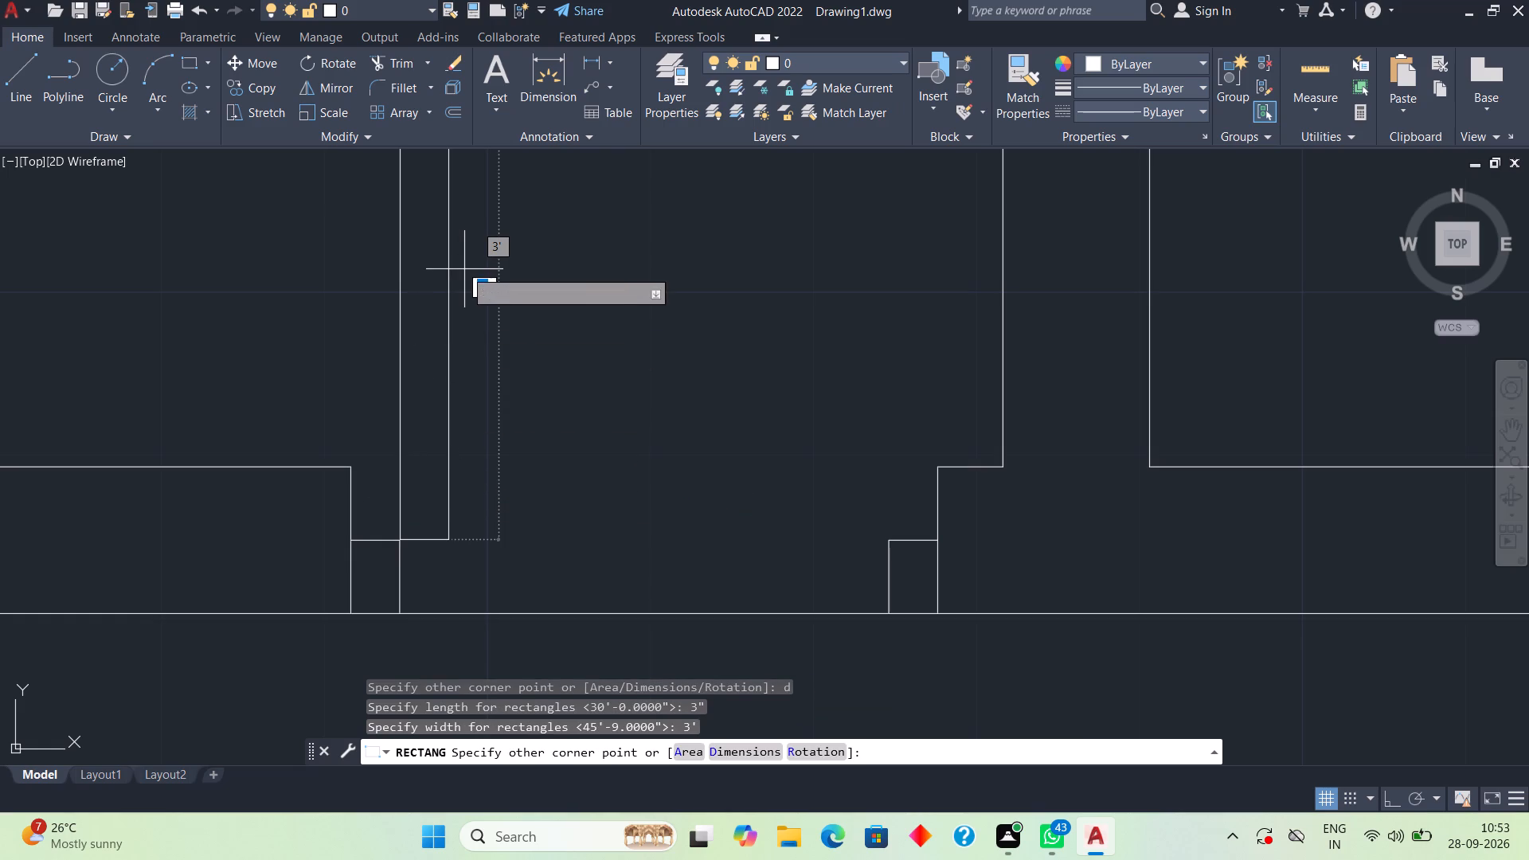
{"action": "left_click", "coordinate": [464, 269]}
Move the door leaf 2'3" across the opening so its lower right corner meets the right frame's upper inner corner.
{"action": "scroll", "coordinate": [462, 544], "scroll_direction": "down", "scroll_amount": 1}
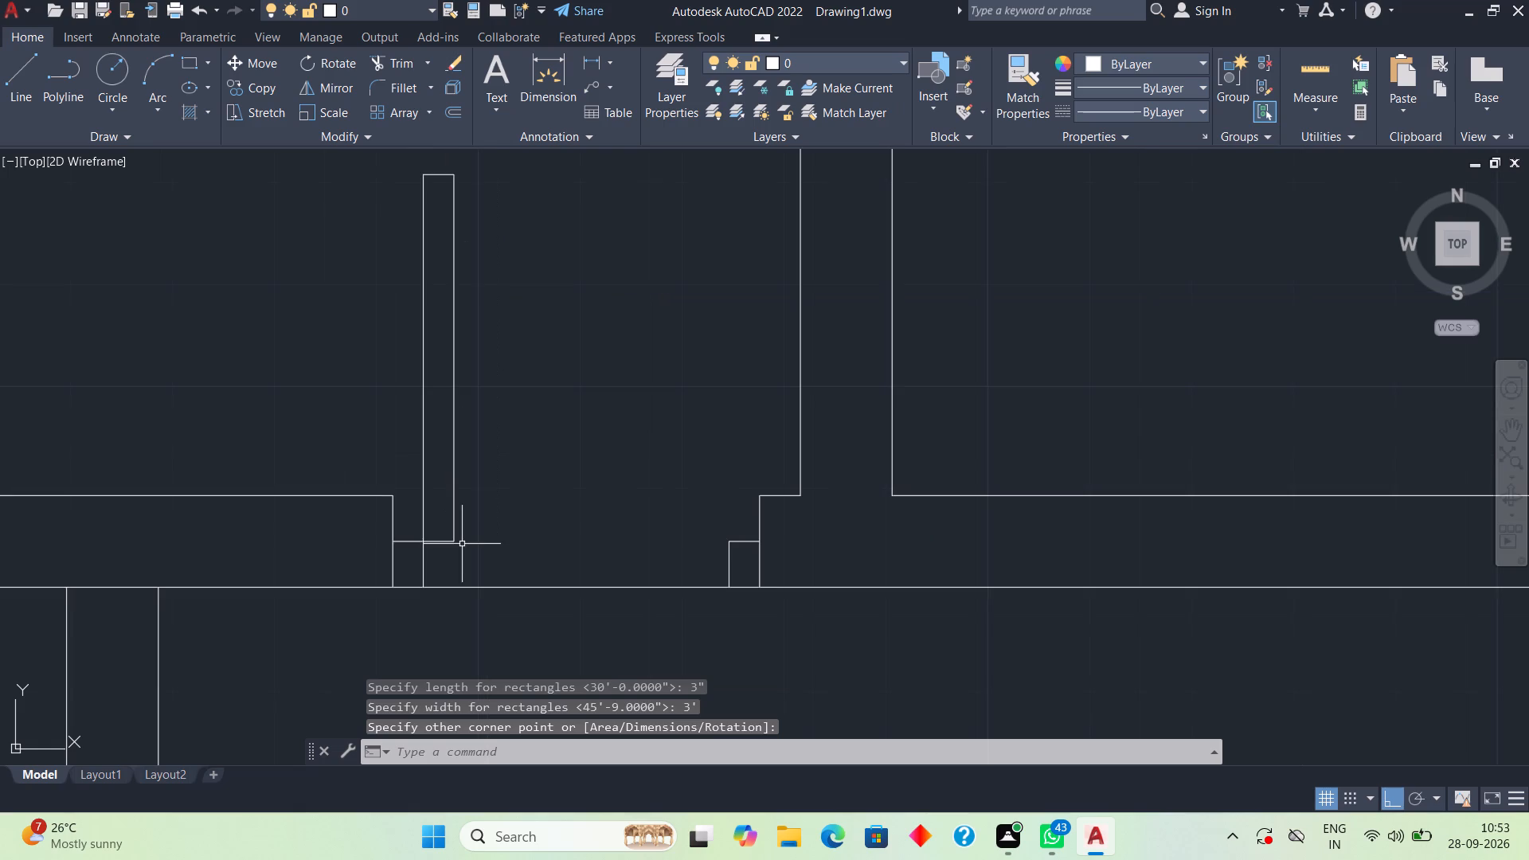
{"action": "left_click", "coordinate": [452, 535]}
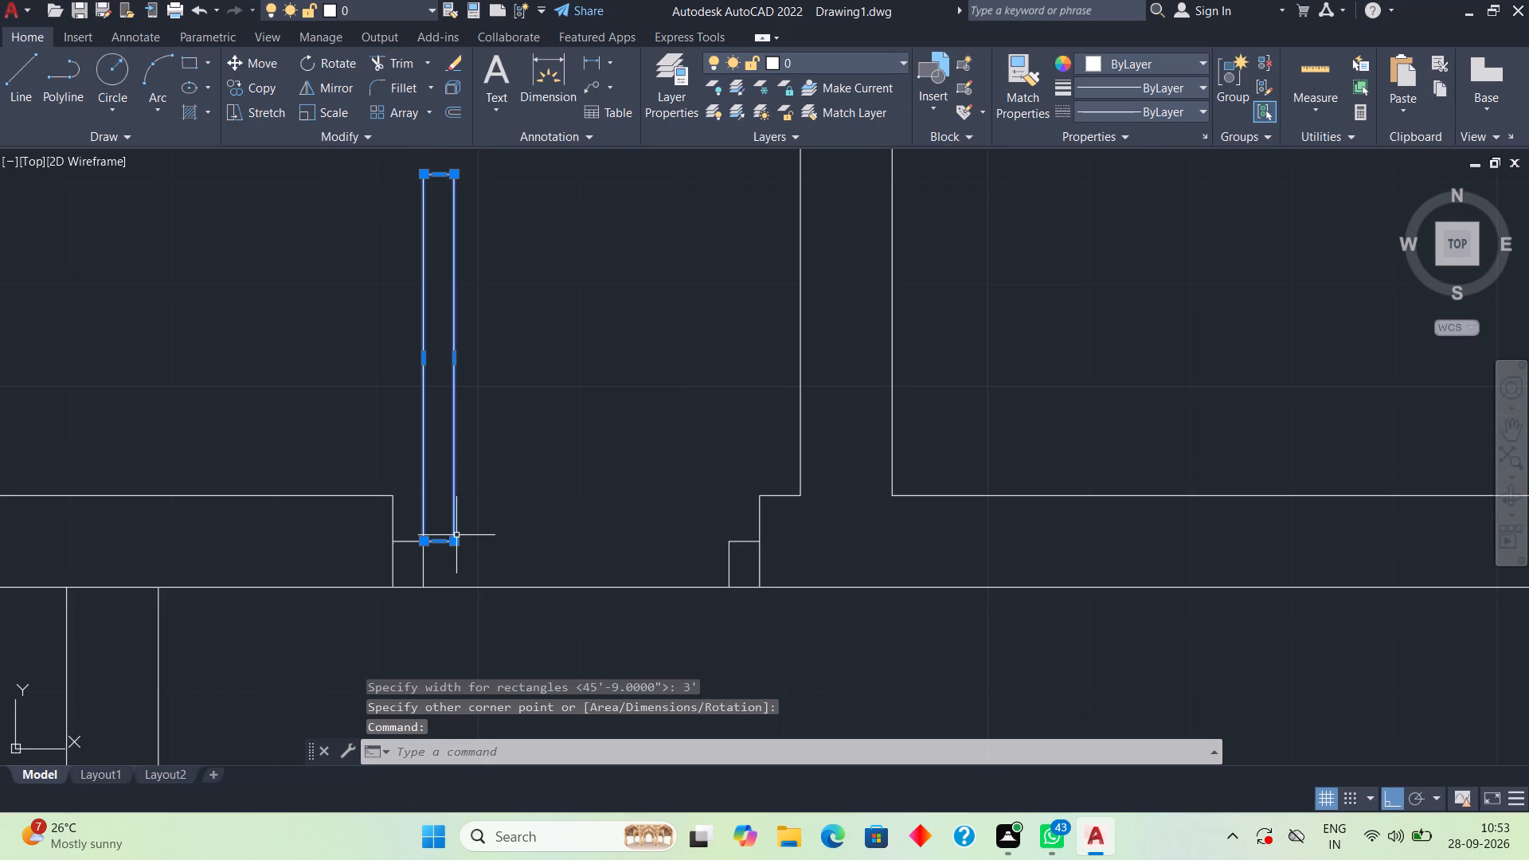
{"action": "key", "text": "m"}
{"action": "key", "text": "space"}
{"action": "left_click", "coordinate": [457, 541]}
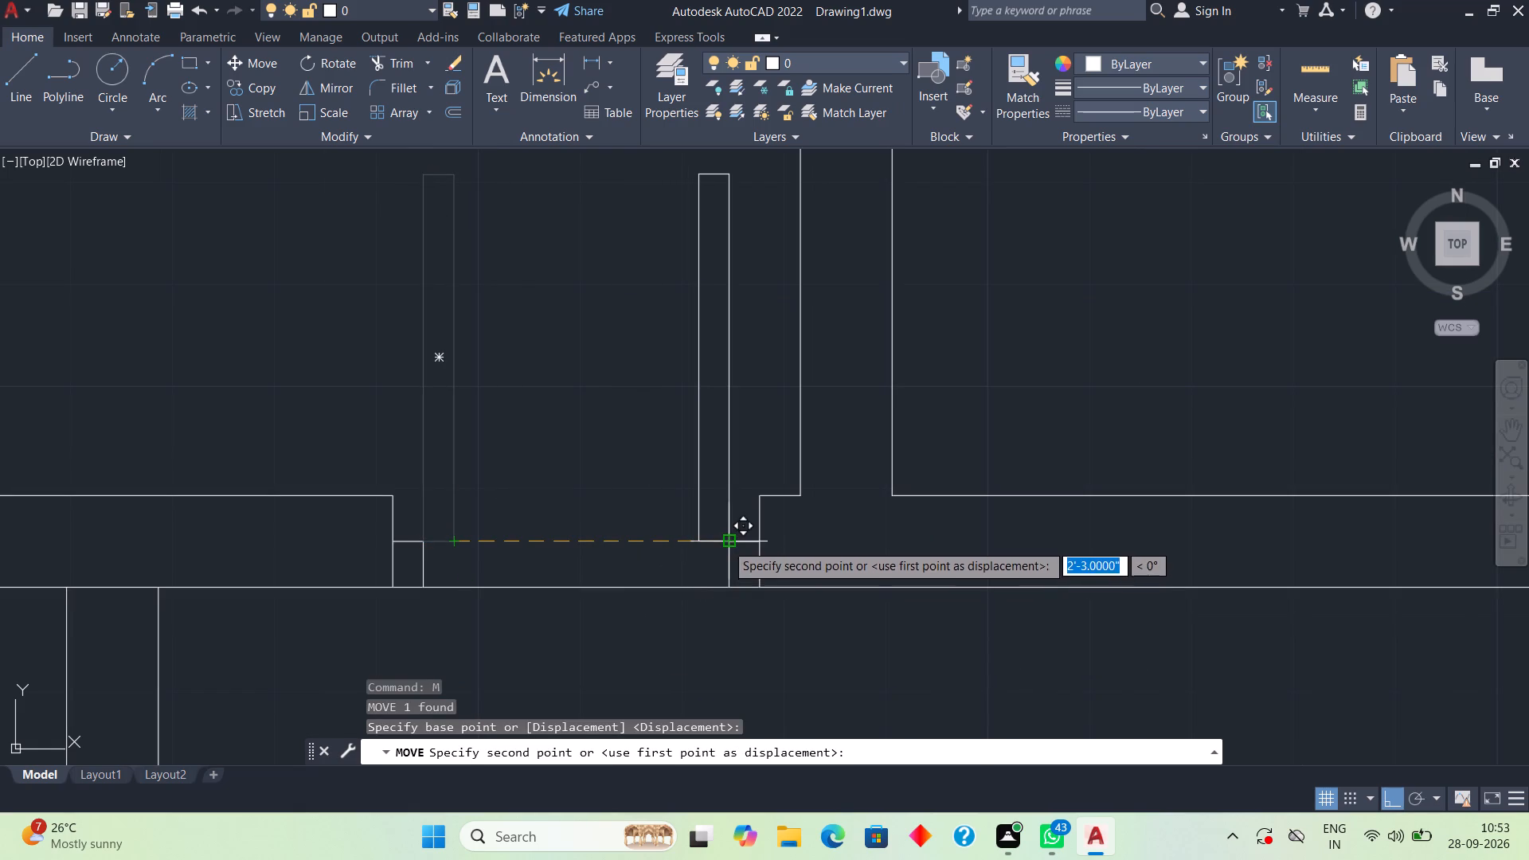
{"action": "double_click", "coordinate": [725, 543]}
{"action": "key", "text": "space"}
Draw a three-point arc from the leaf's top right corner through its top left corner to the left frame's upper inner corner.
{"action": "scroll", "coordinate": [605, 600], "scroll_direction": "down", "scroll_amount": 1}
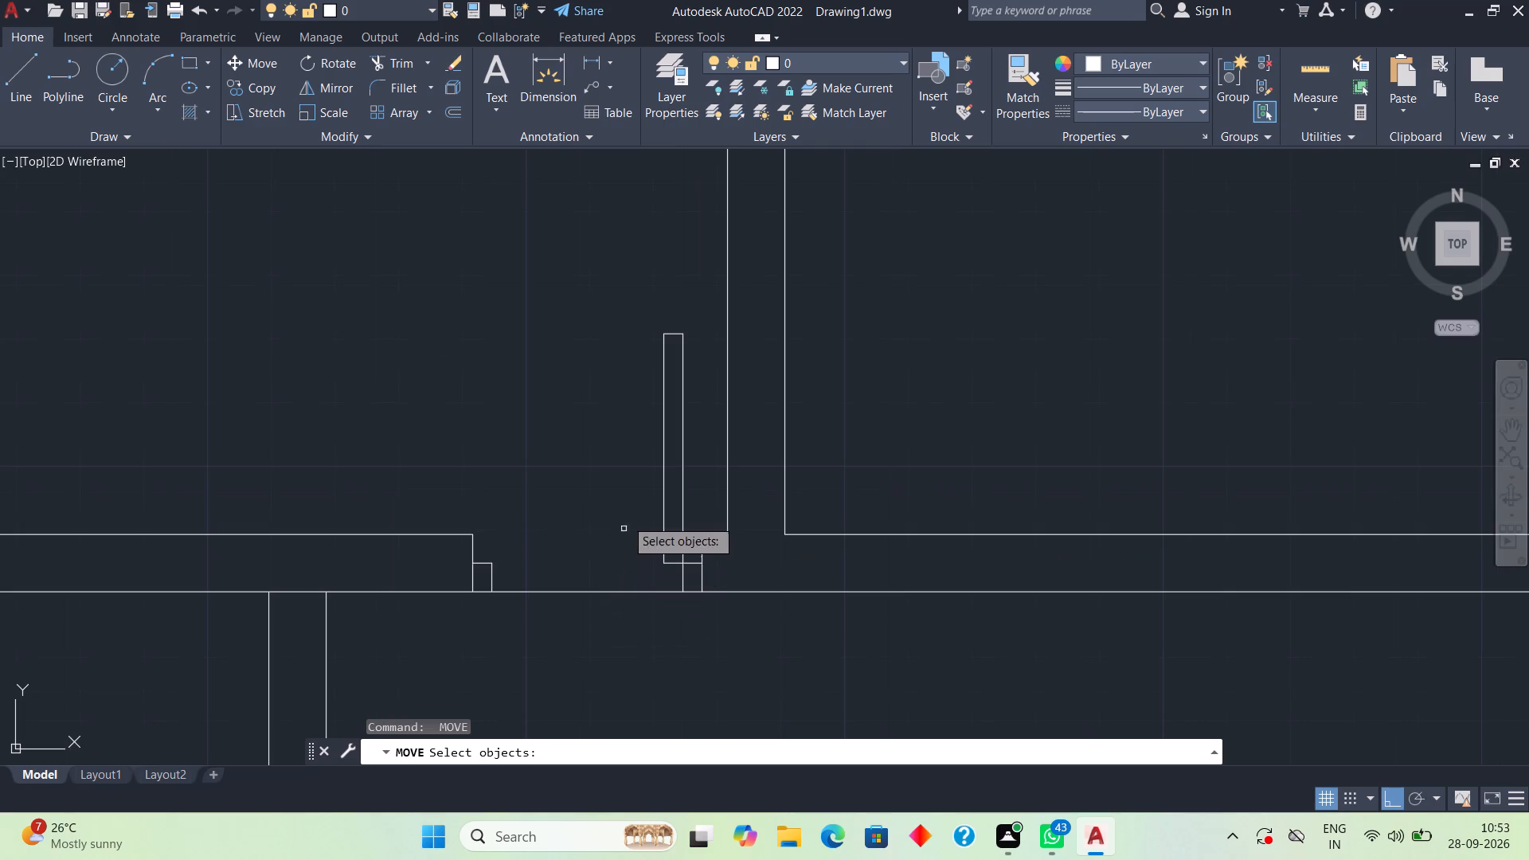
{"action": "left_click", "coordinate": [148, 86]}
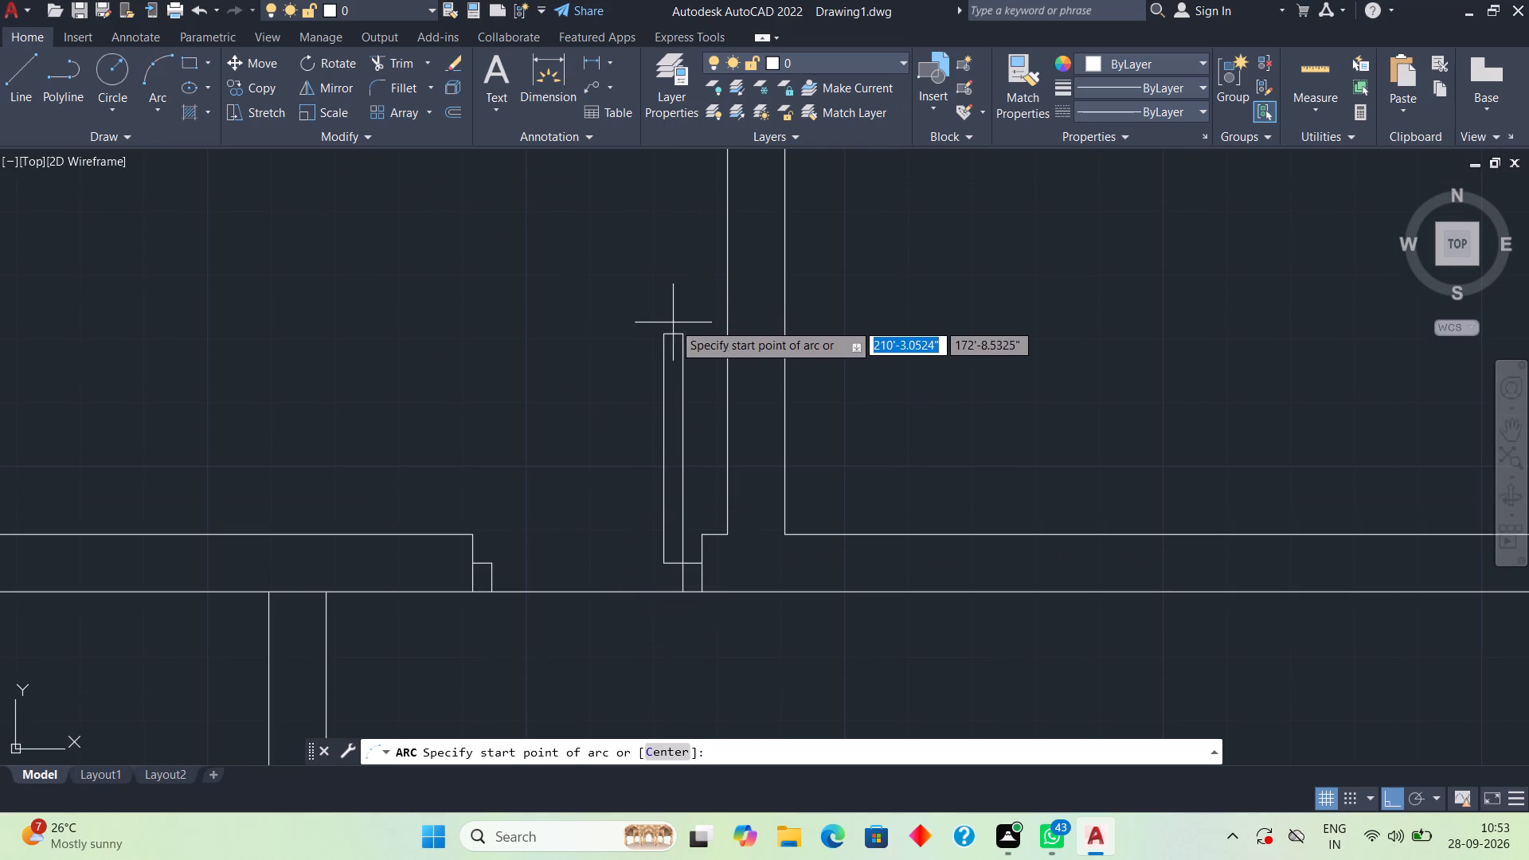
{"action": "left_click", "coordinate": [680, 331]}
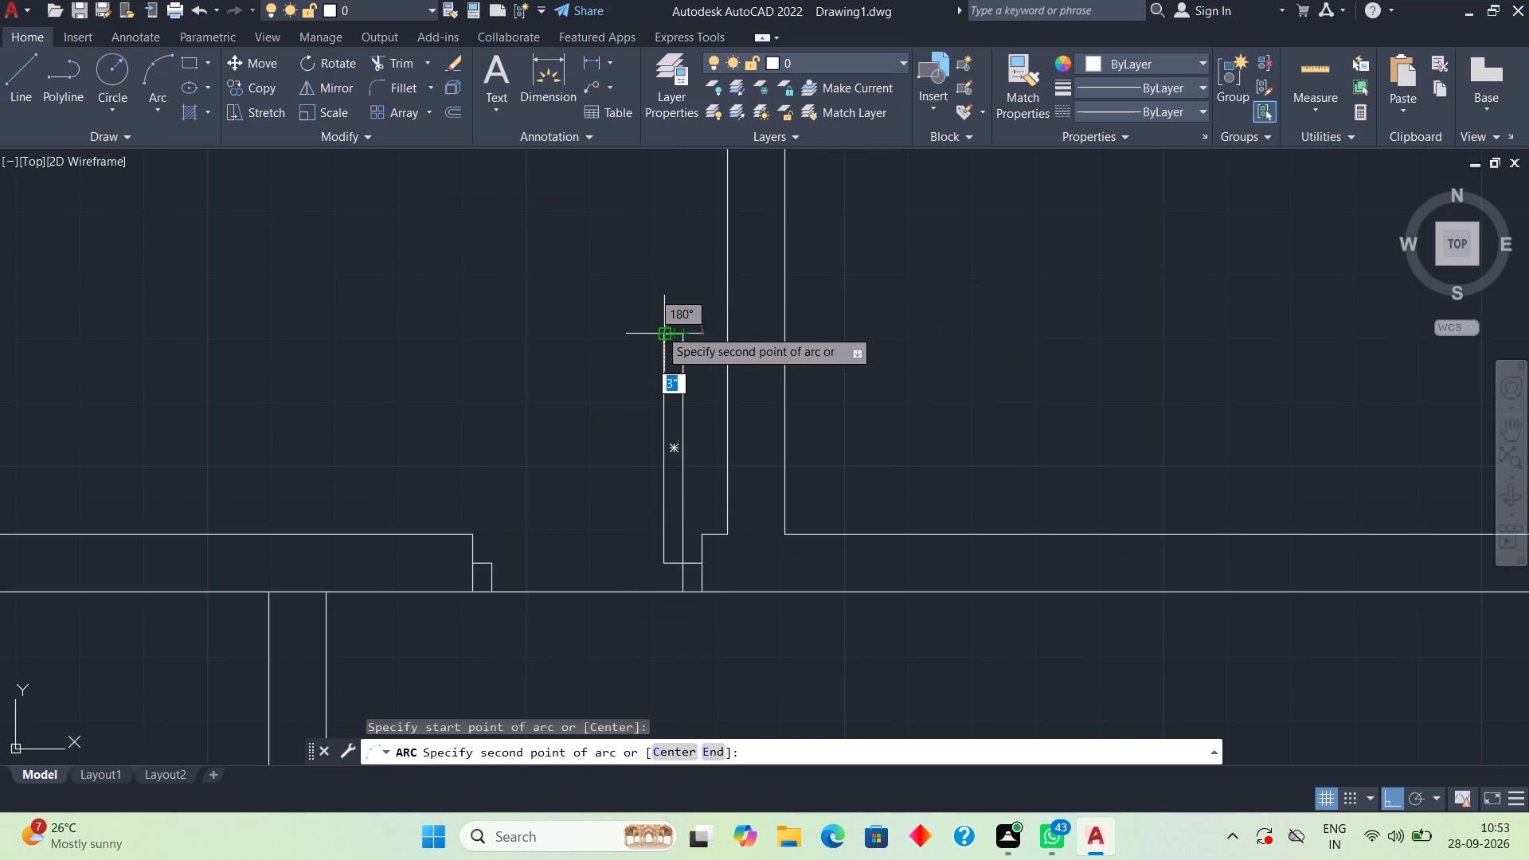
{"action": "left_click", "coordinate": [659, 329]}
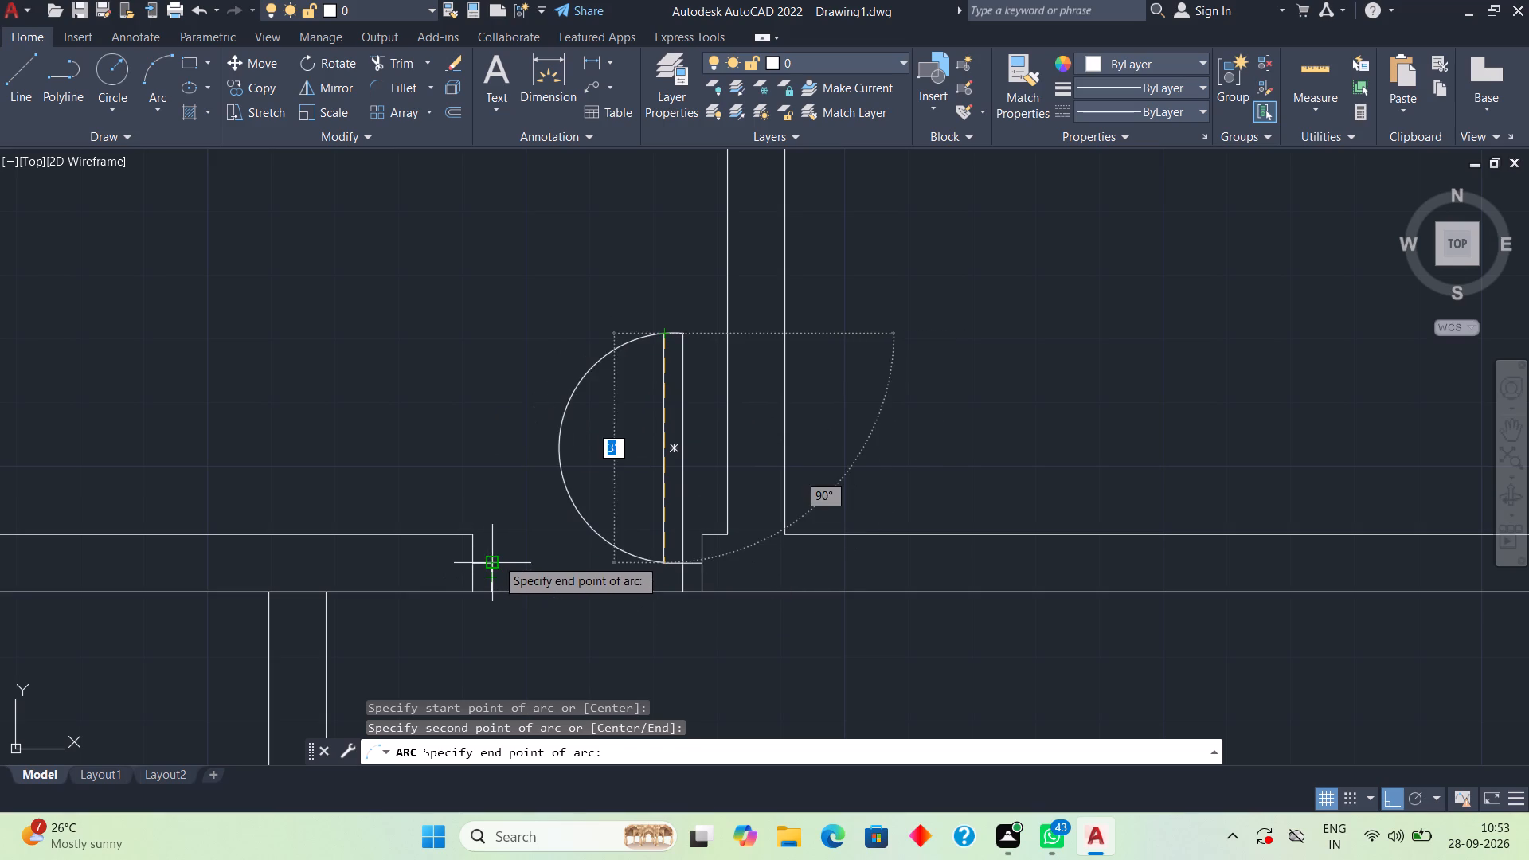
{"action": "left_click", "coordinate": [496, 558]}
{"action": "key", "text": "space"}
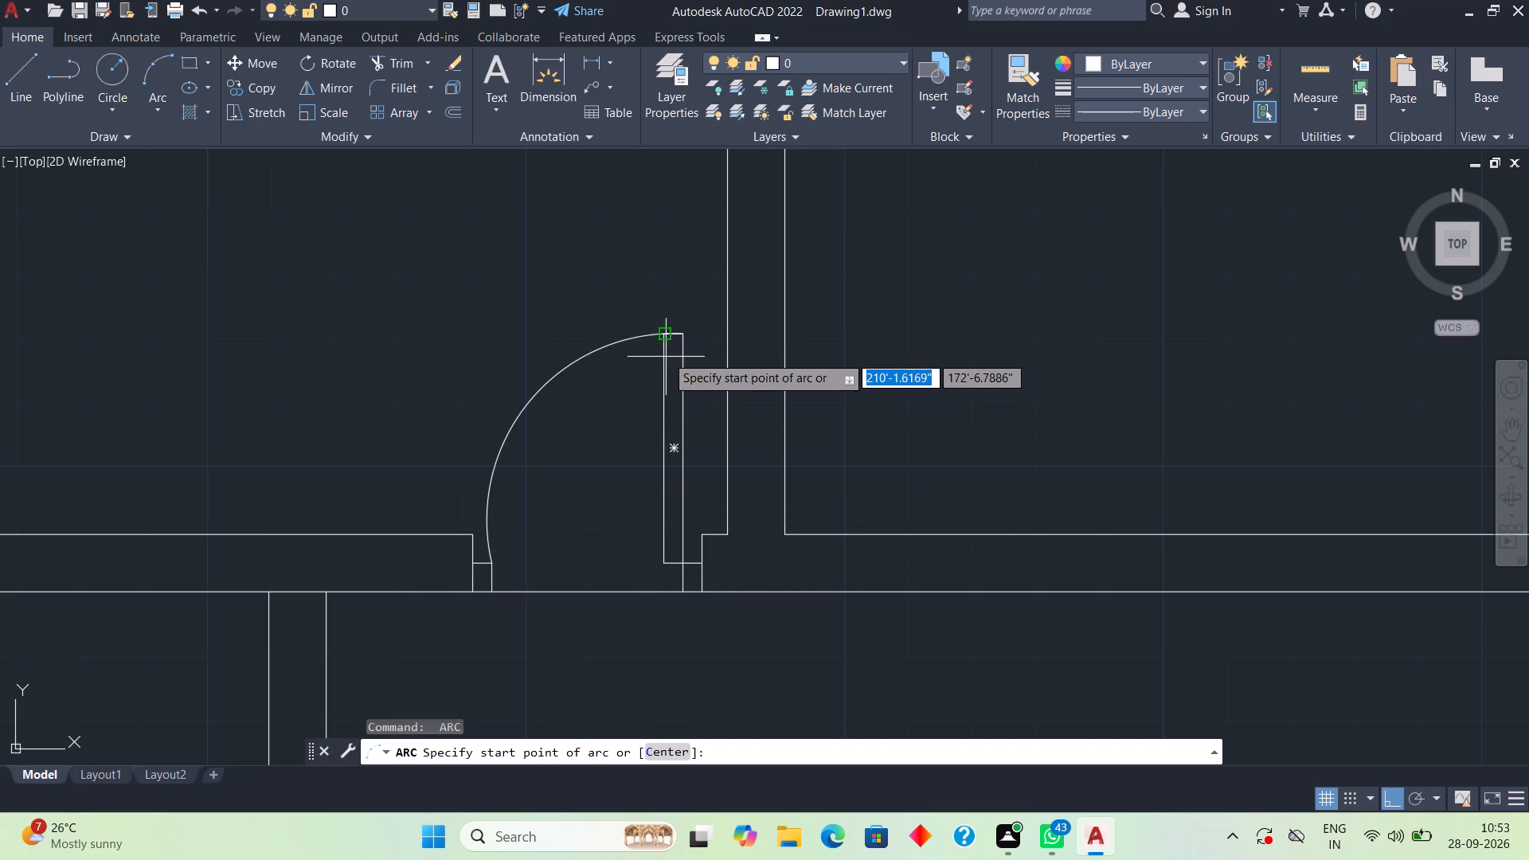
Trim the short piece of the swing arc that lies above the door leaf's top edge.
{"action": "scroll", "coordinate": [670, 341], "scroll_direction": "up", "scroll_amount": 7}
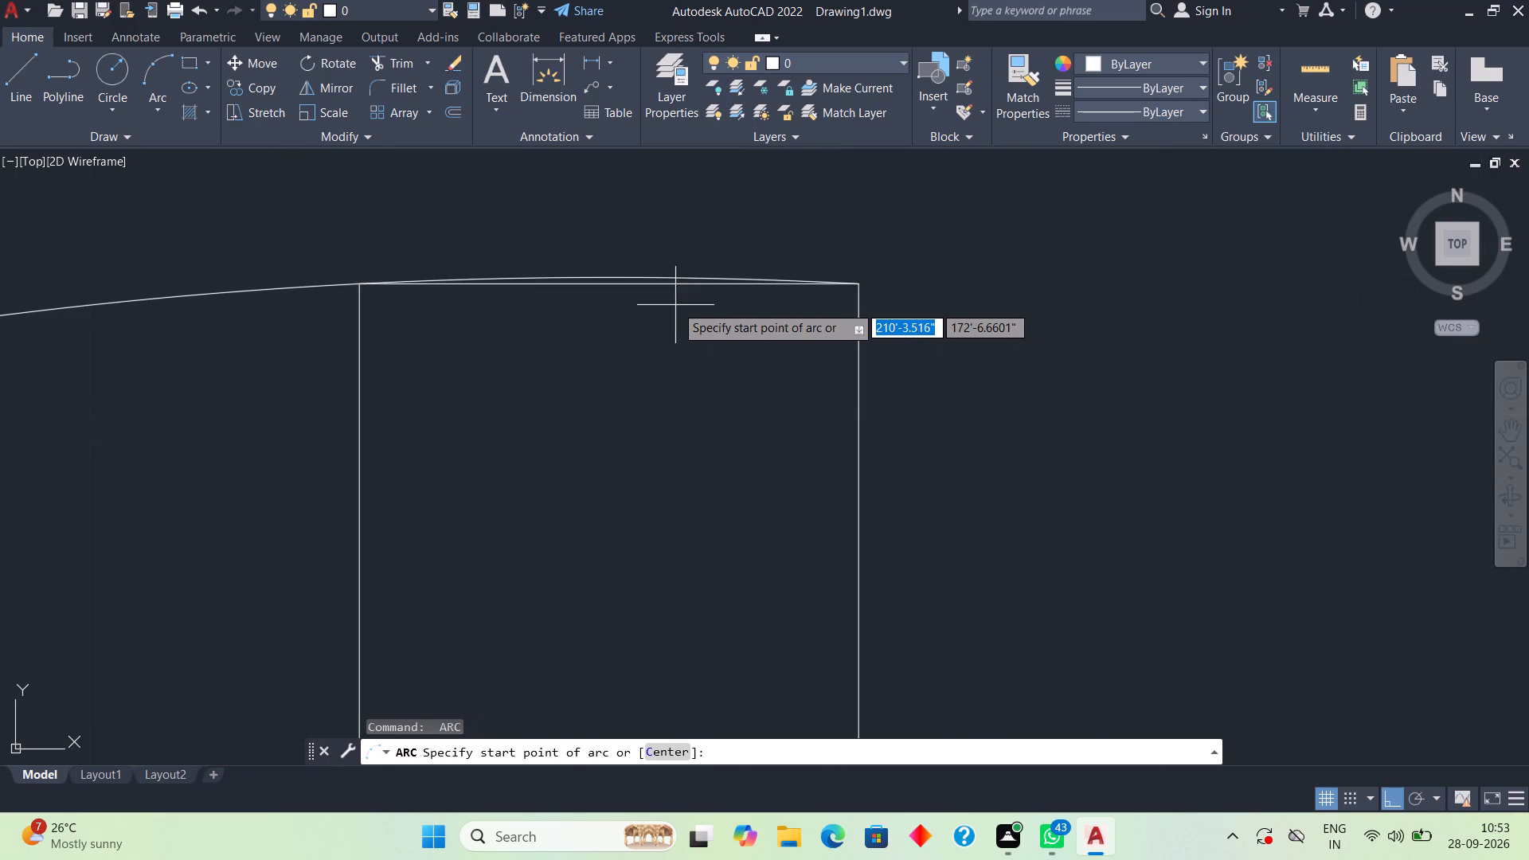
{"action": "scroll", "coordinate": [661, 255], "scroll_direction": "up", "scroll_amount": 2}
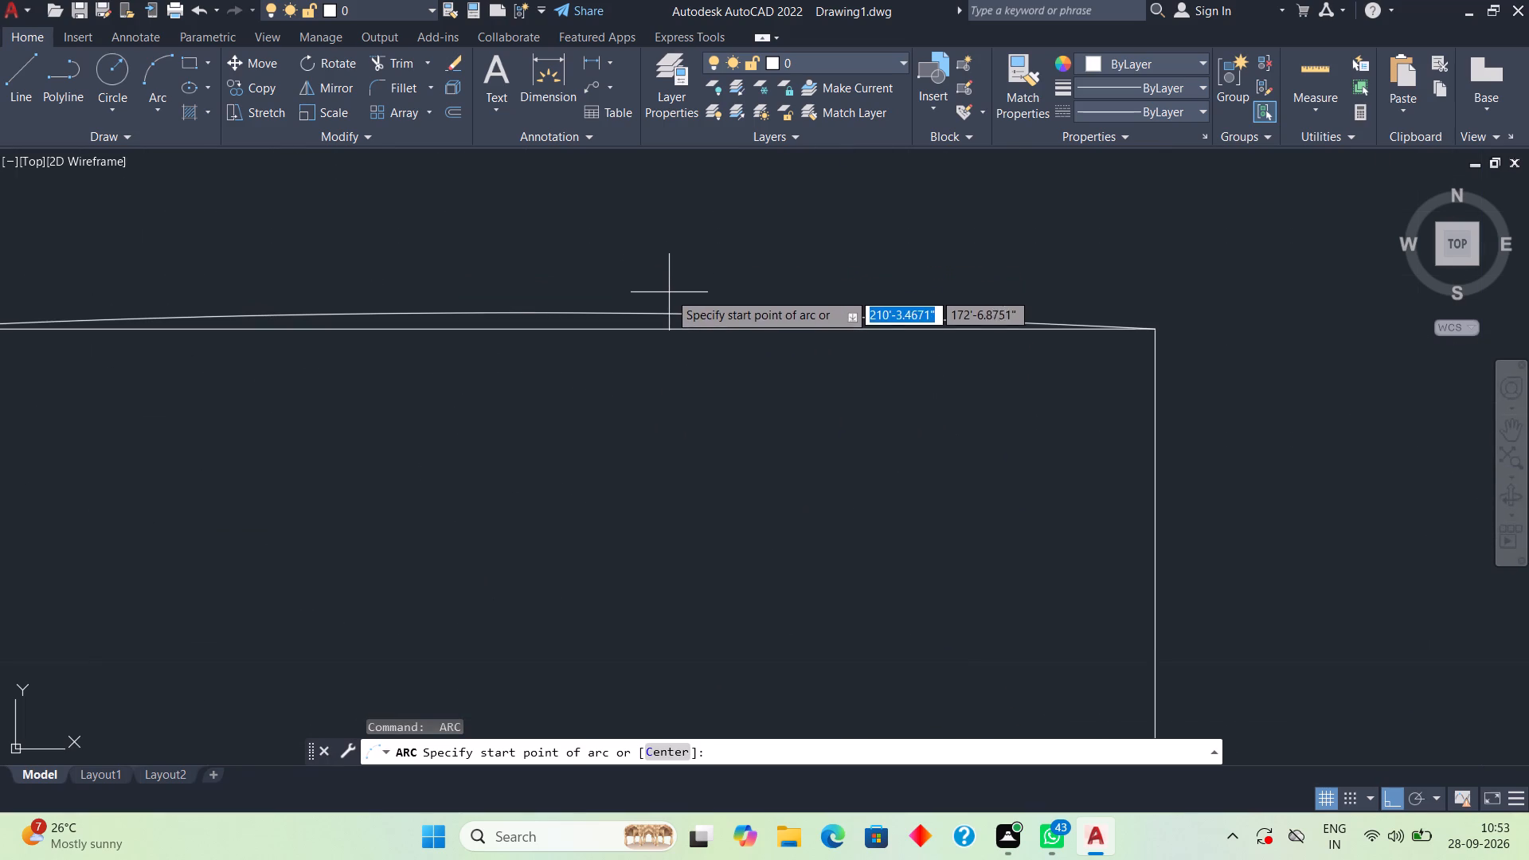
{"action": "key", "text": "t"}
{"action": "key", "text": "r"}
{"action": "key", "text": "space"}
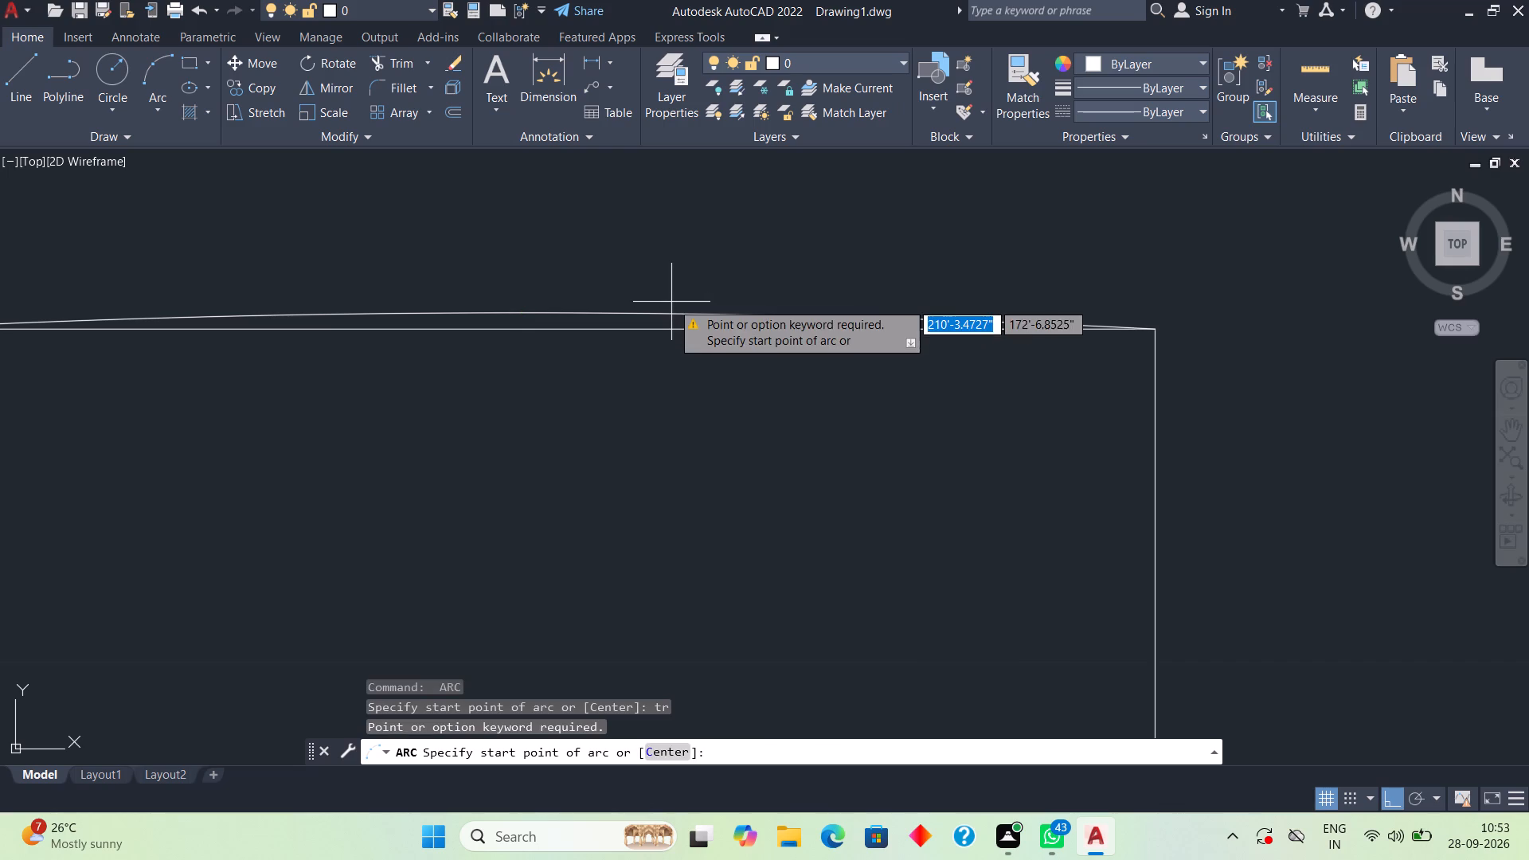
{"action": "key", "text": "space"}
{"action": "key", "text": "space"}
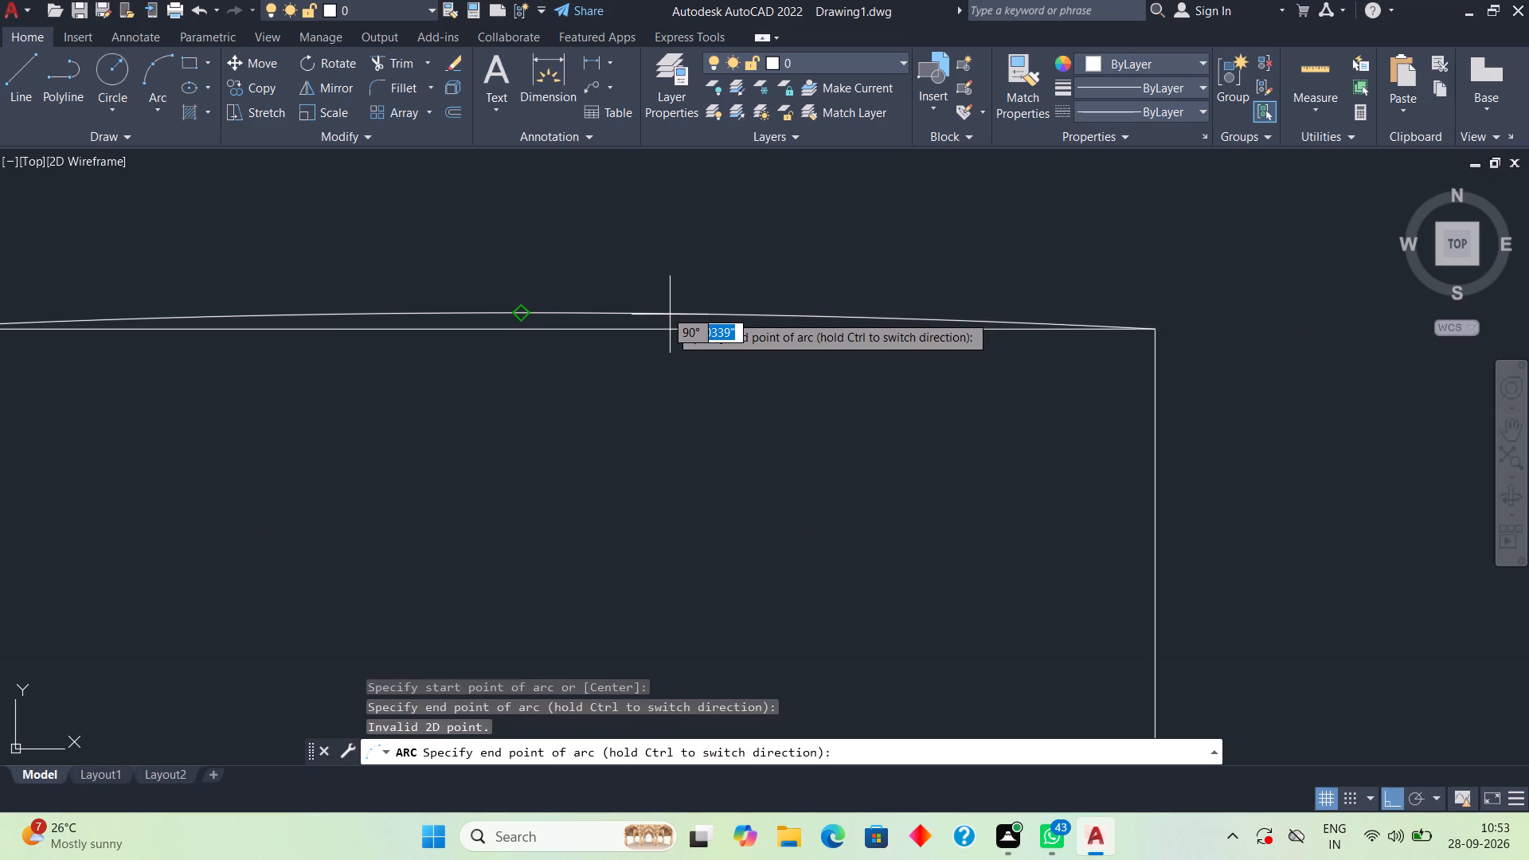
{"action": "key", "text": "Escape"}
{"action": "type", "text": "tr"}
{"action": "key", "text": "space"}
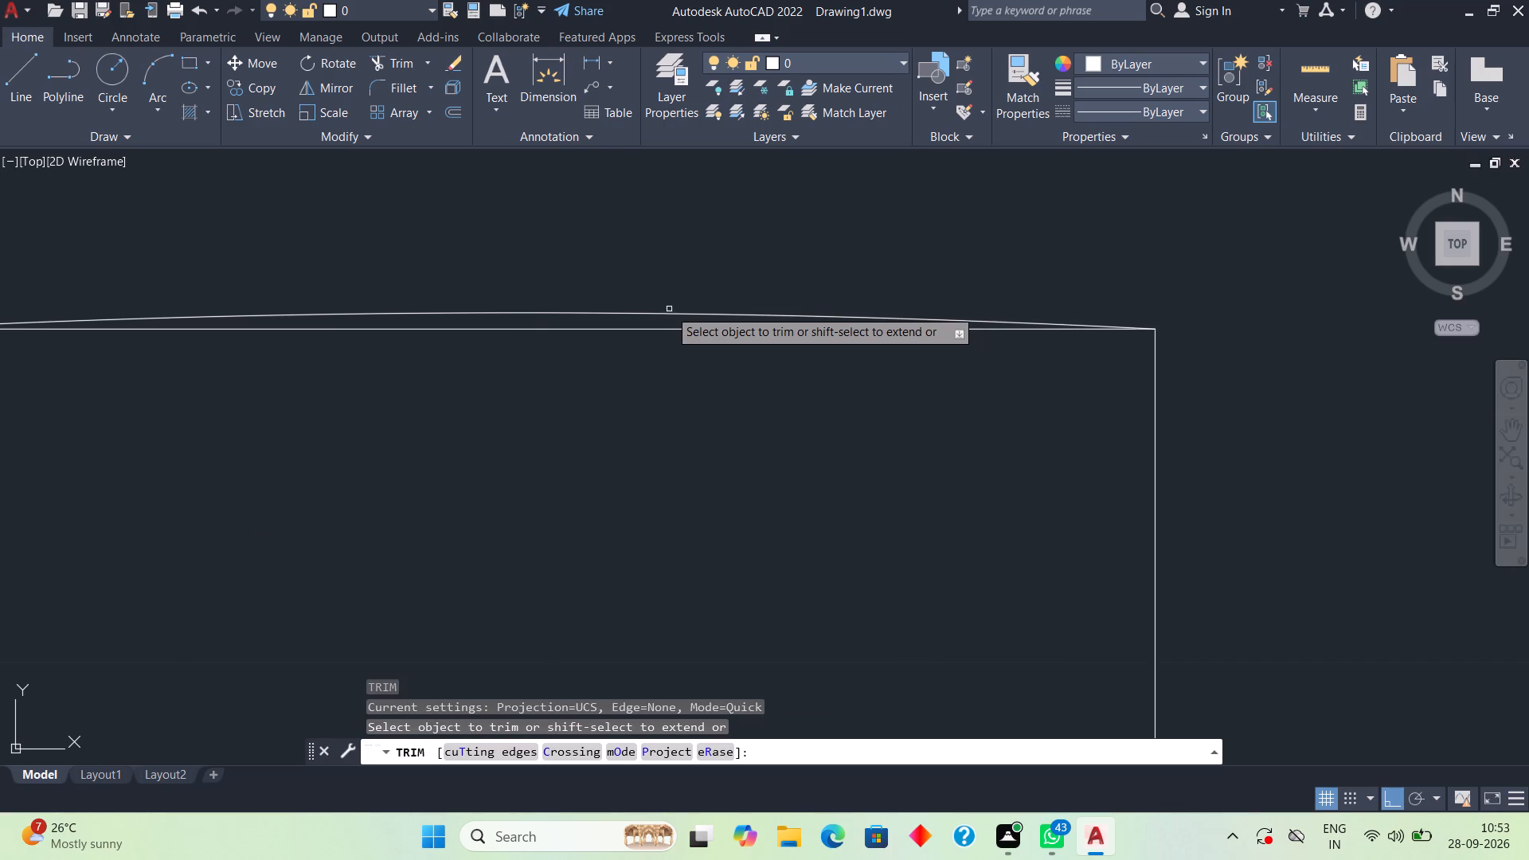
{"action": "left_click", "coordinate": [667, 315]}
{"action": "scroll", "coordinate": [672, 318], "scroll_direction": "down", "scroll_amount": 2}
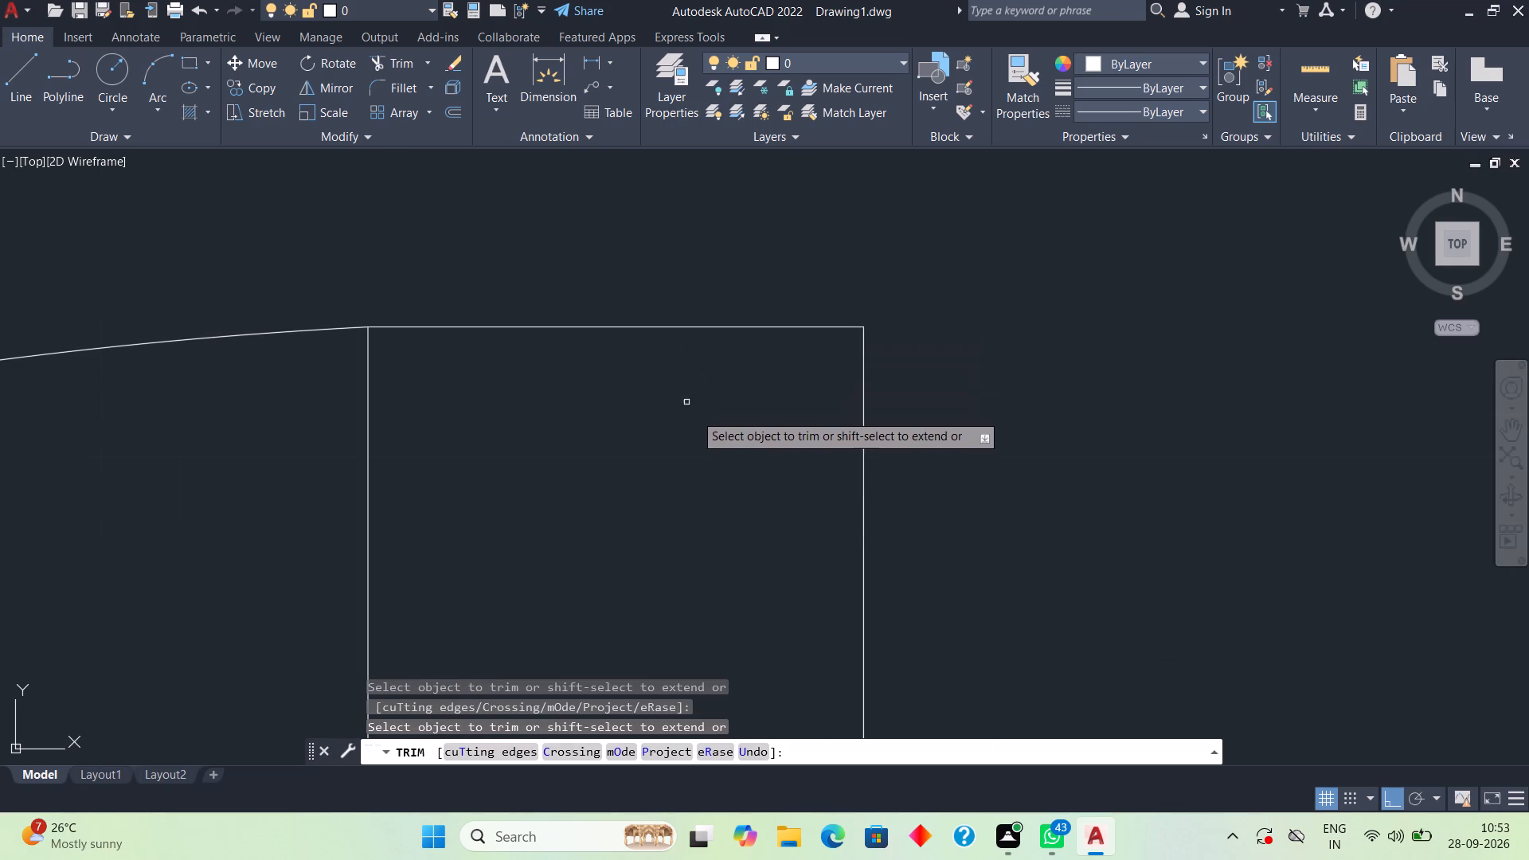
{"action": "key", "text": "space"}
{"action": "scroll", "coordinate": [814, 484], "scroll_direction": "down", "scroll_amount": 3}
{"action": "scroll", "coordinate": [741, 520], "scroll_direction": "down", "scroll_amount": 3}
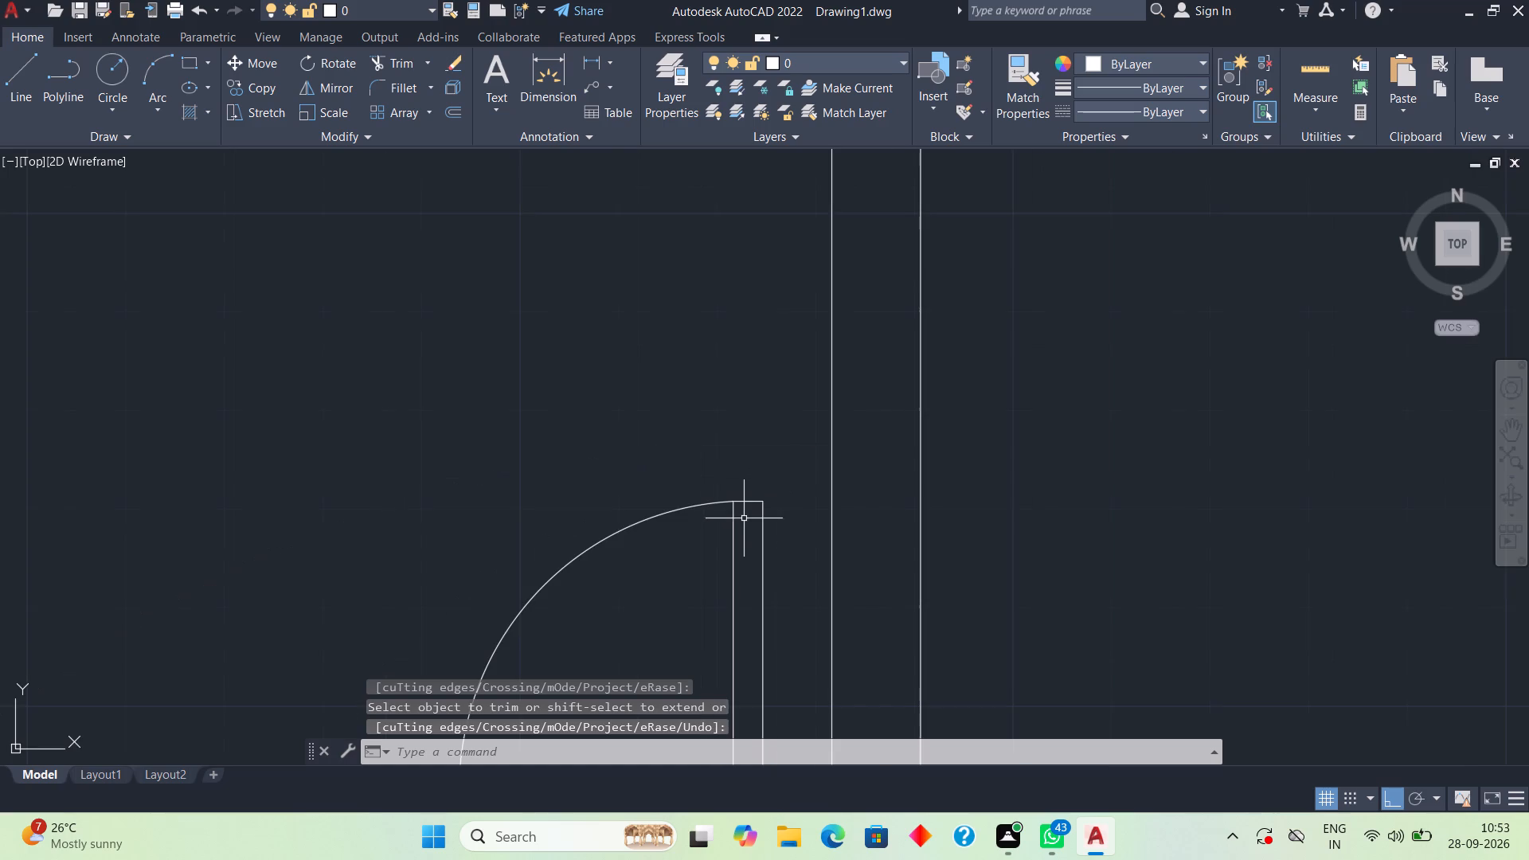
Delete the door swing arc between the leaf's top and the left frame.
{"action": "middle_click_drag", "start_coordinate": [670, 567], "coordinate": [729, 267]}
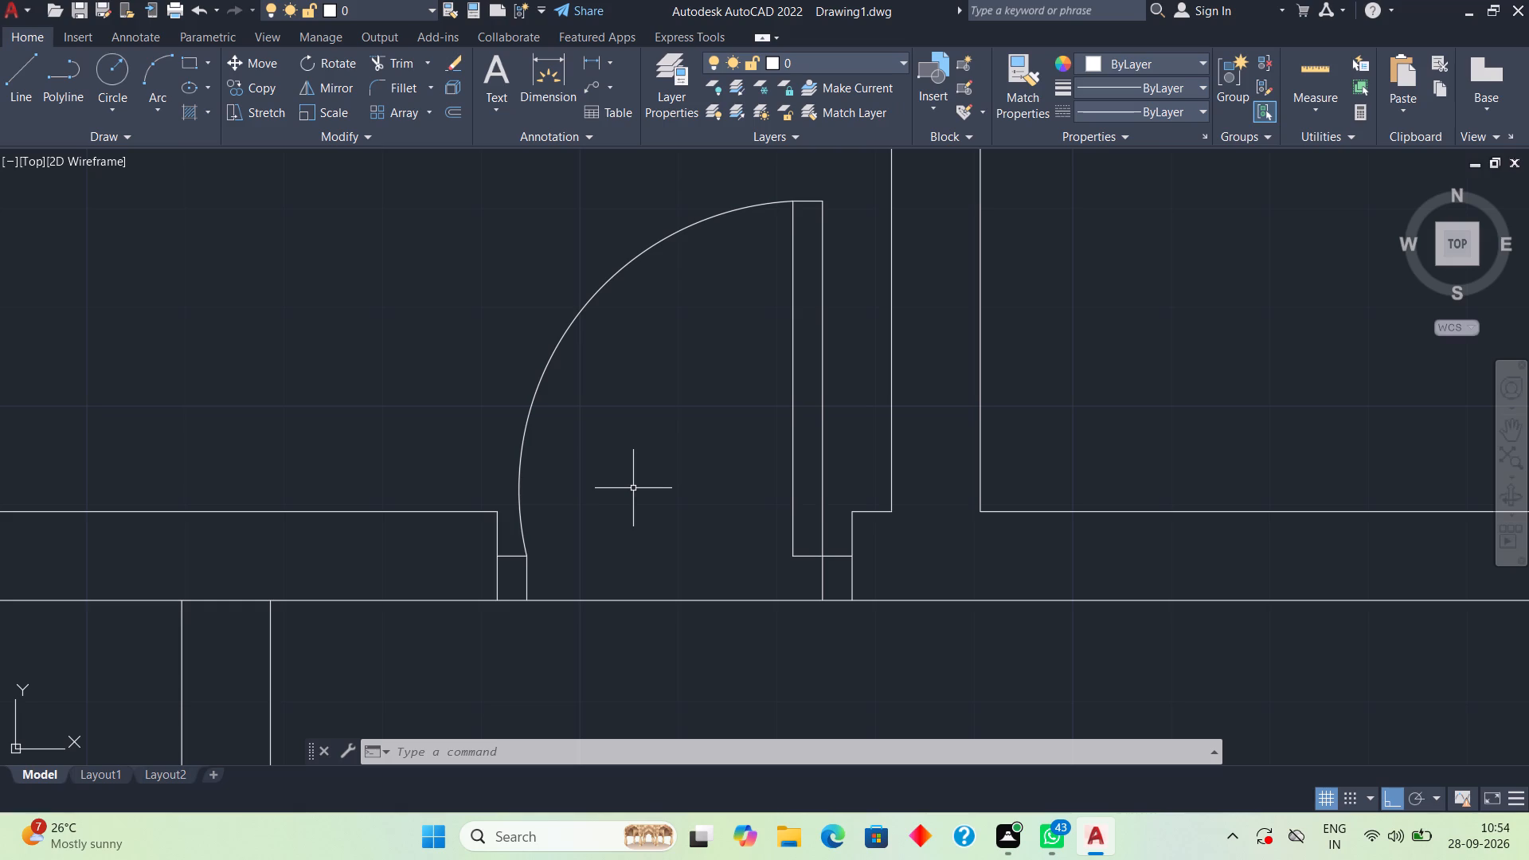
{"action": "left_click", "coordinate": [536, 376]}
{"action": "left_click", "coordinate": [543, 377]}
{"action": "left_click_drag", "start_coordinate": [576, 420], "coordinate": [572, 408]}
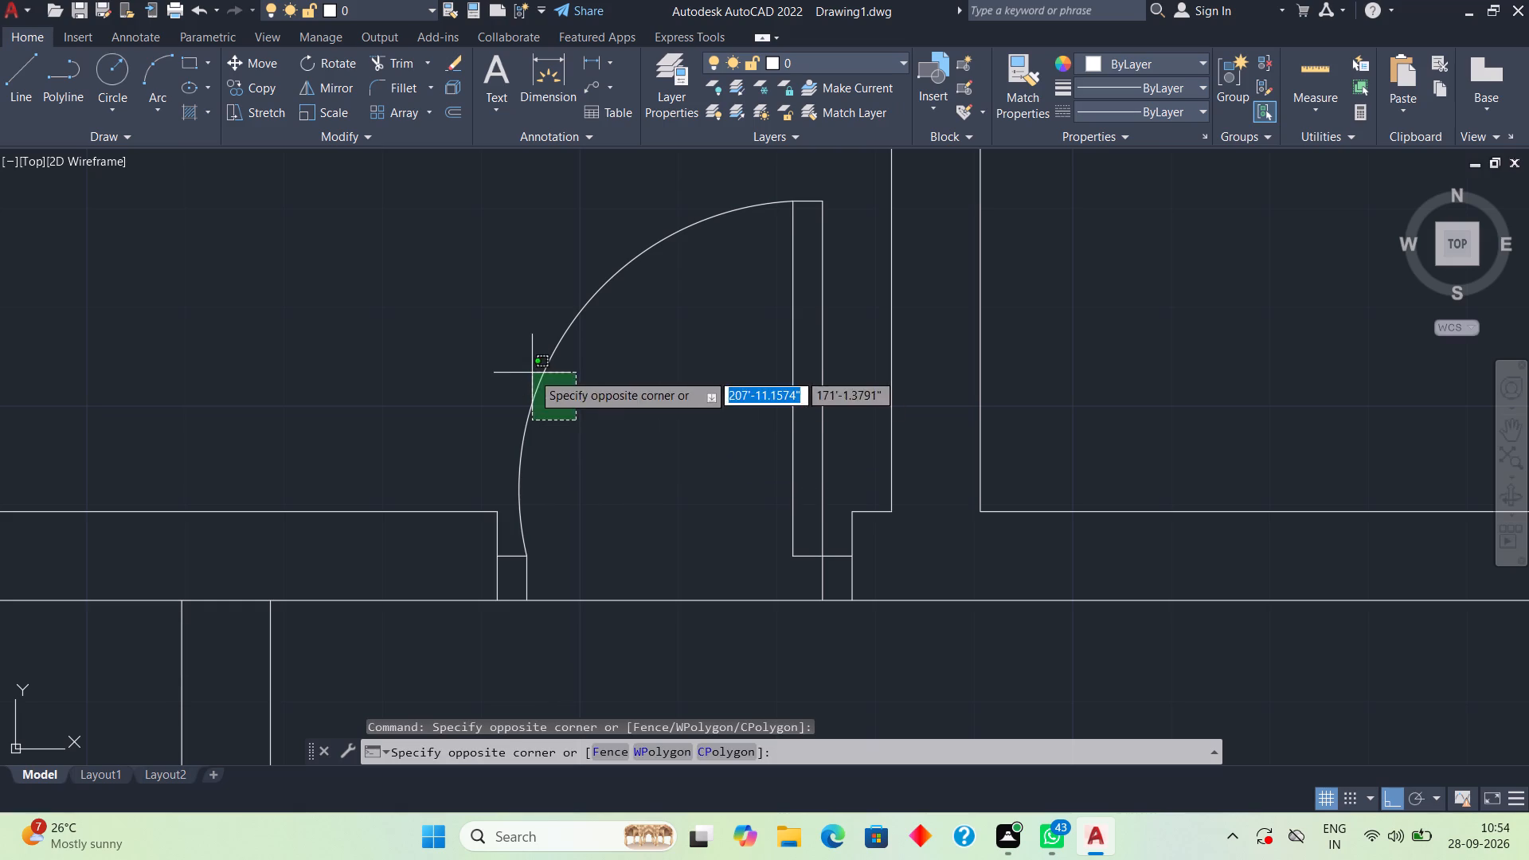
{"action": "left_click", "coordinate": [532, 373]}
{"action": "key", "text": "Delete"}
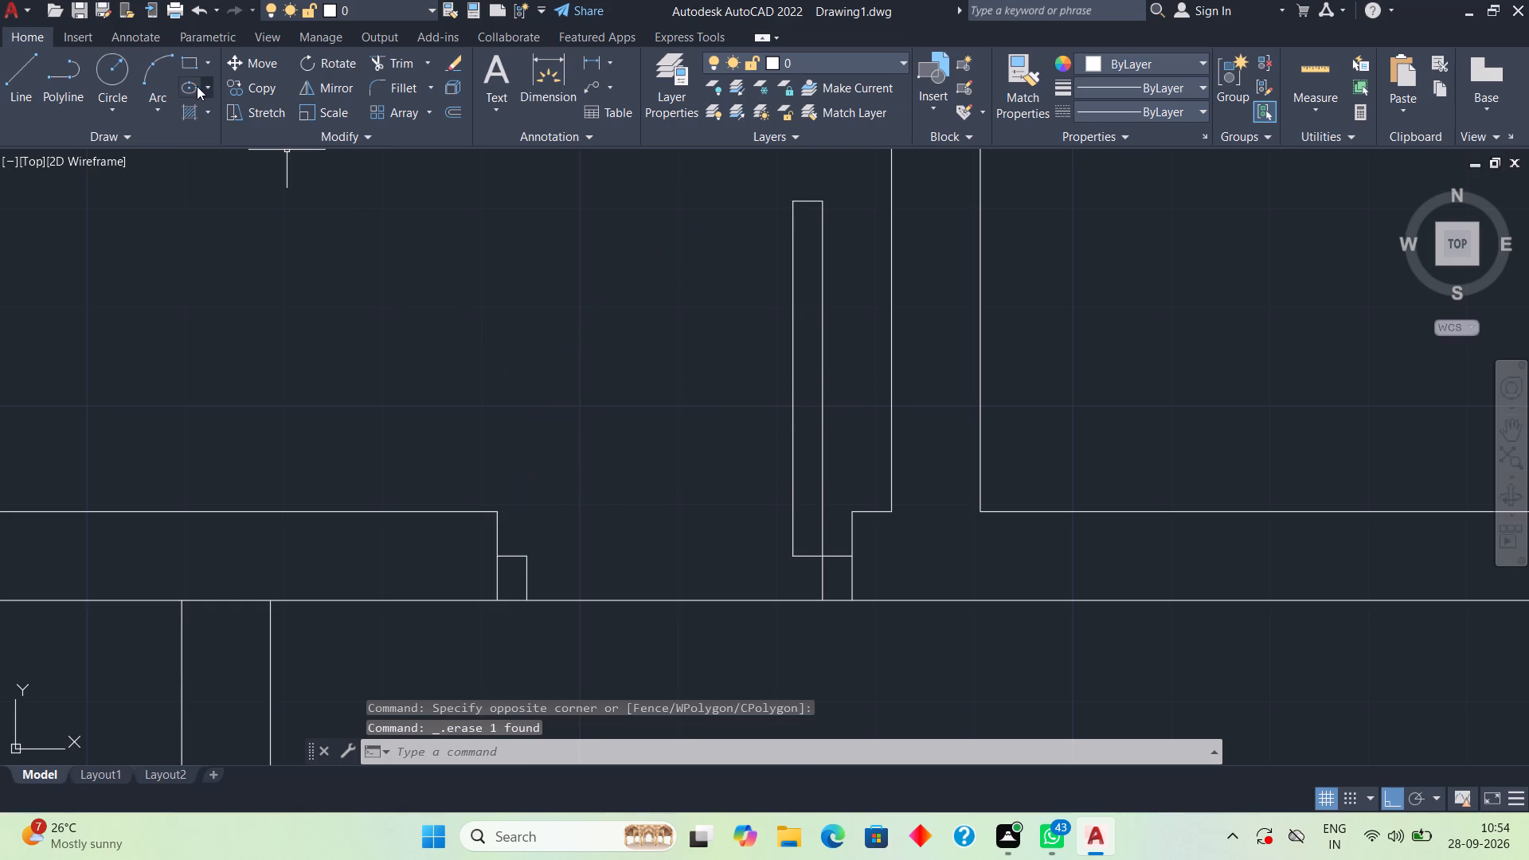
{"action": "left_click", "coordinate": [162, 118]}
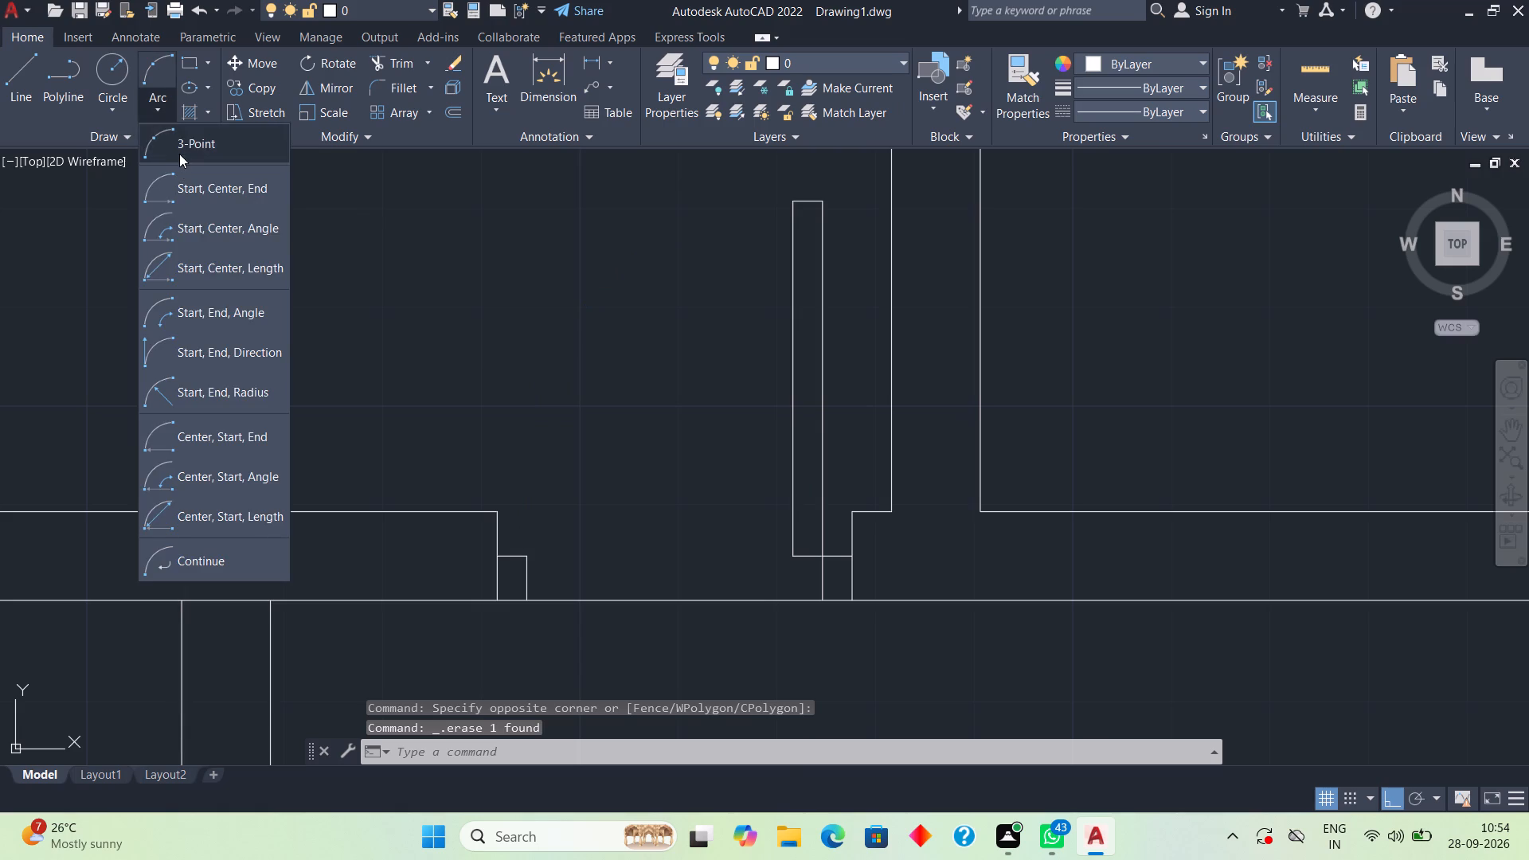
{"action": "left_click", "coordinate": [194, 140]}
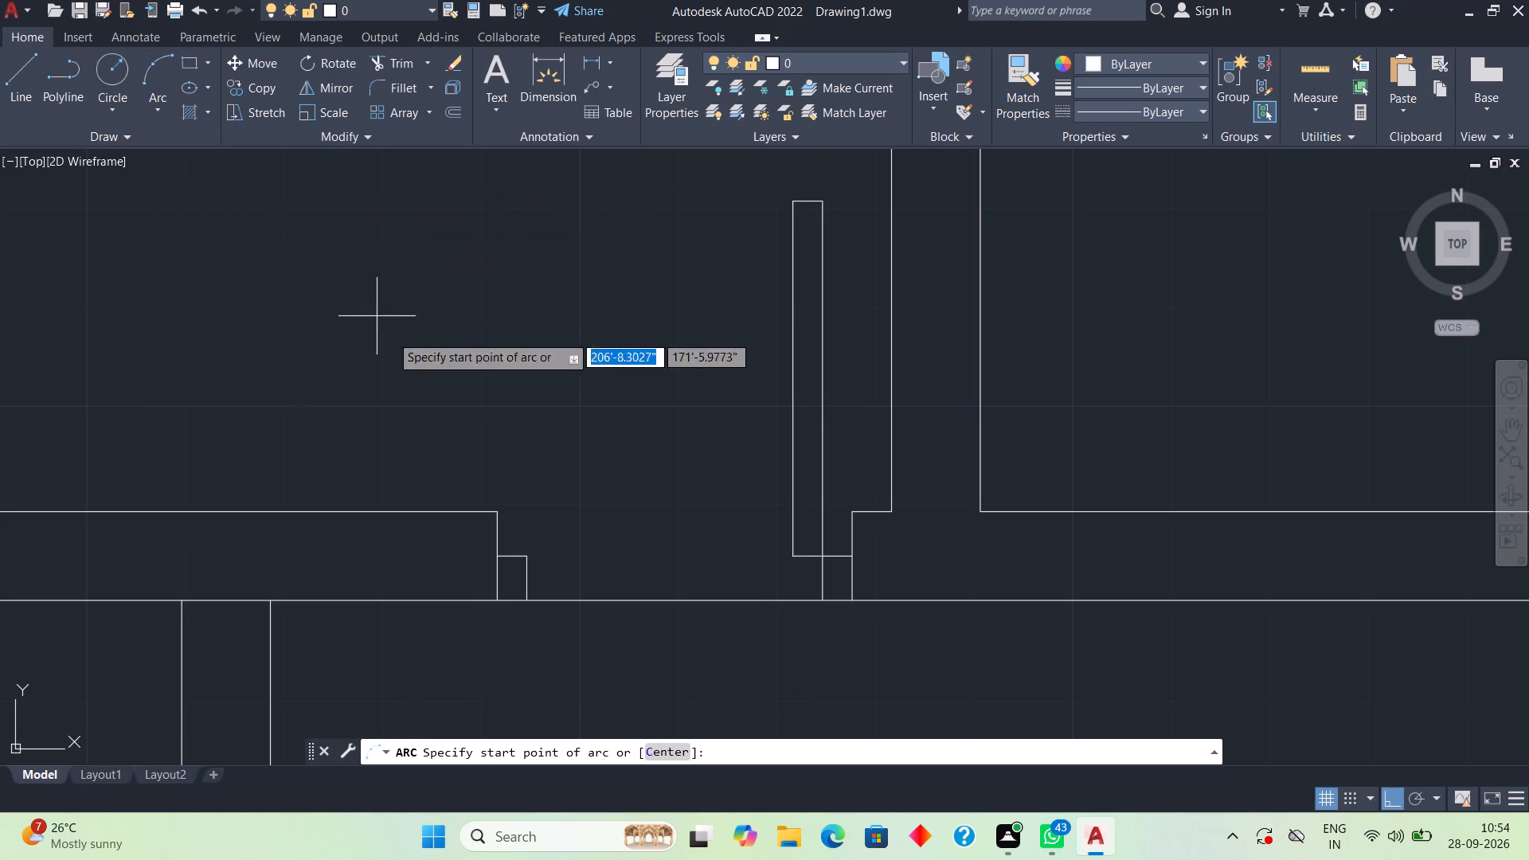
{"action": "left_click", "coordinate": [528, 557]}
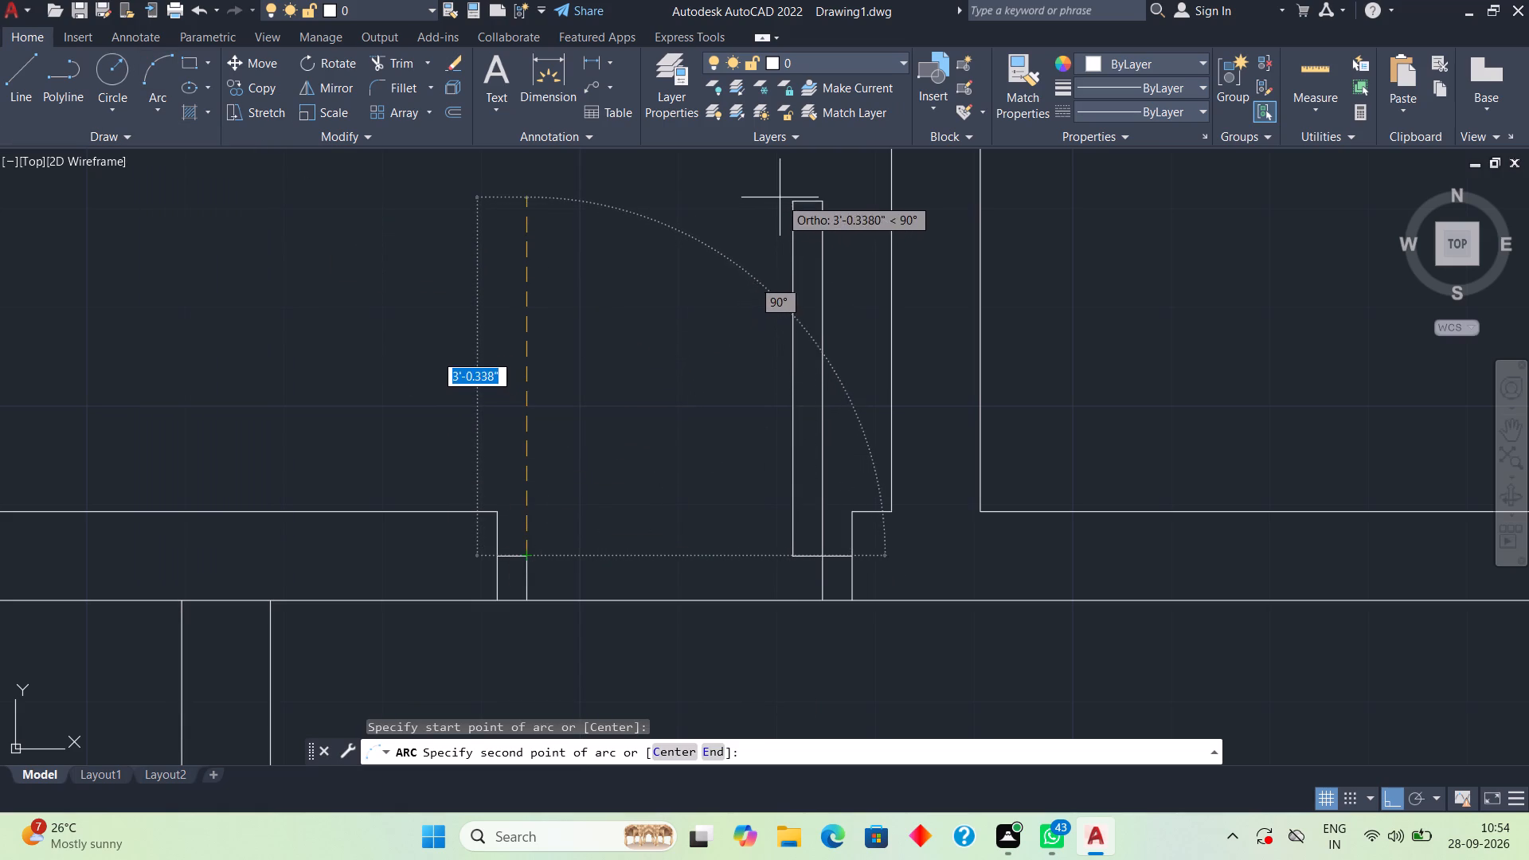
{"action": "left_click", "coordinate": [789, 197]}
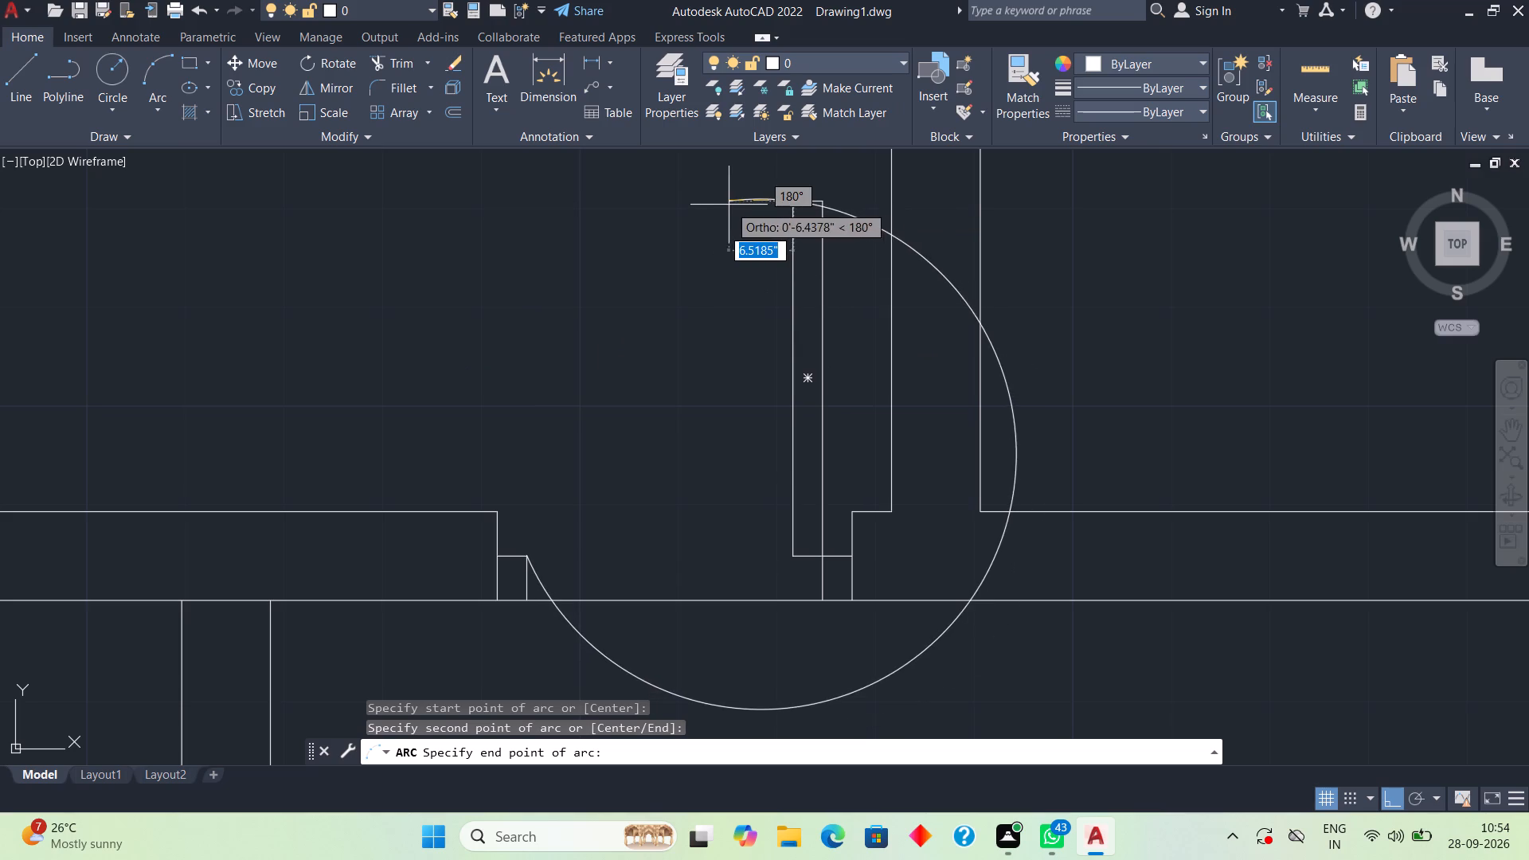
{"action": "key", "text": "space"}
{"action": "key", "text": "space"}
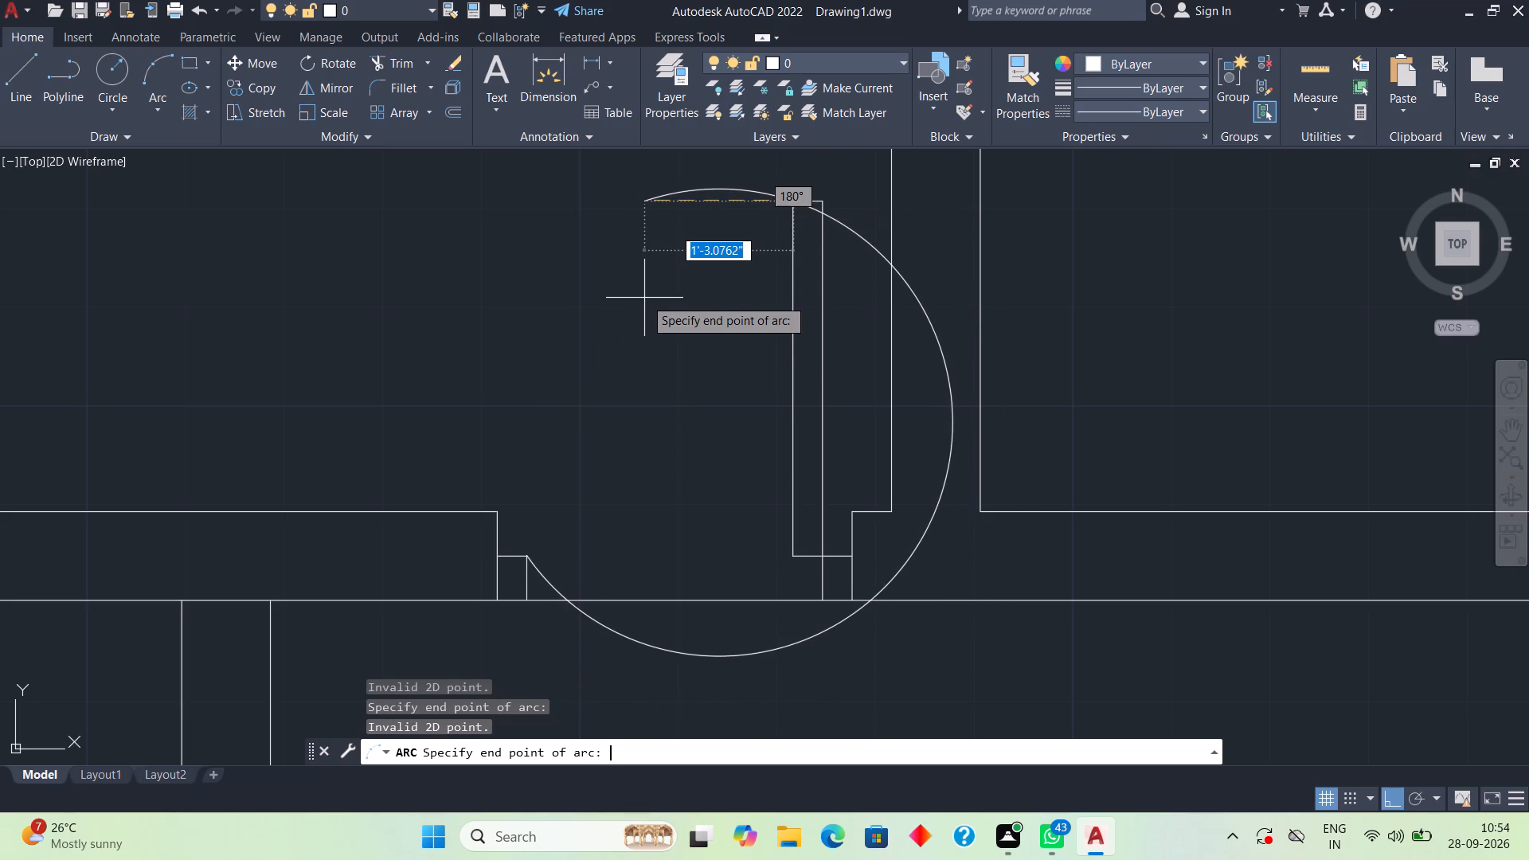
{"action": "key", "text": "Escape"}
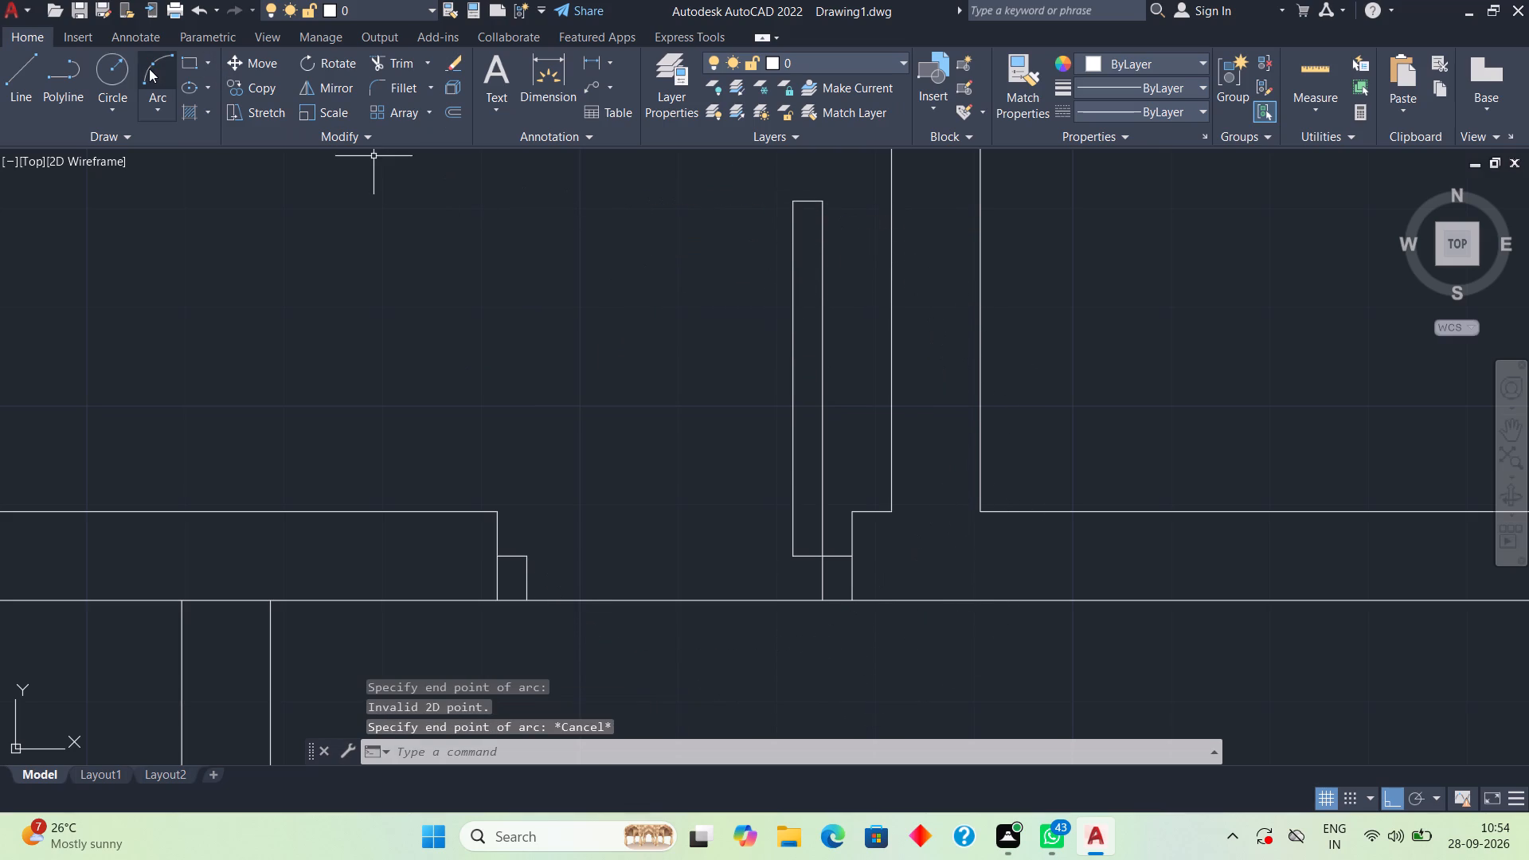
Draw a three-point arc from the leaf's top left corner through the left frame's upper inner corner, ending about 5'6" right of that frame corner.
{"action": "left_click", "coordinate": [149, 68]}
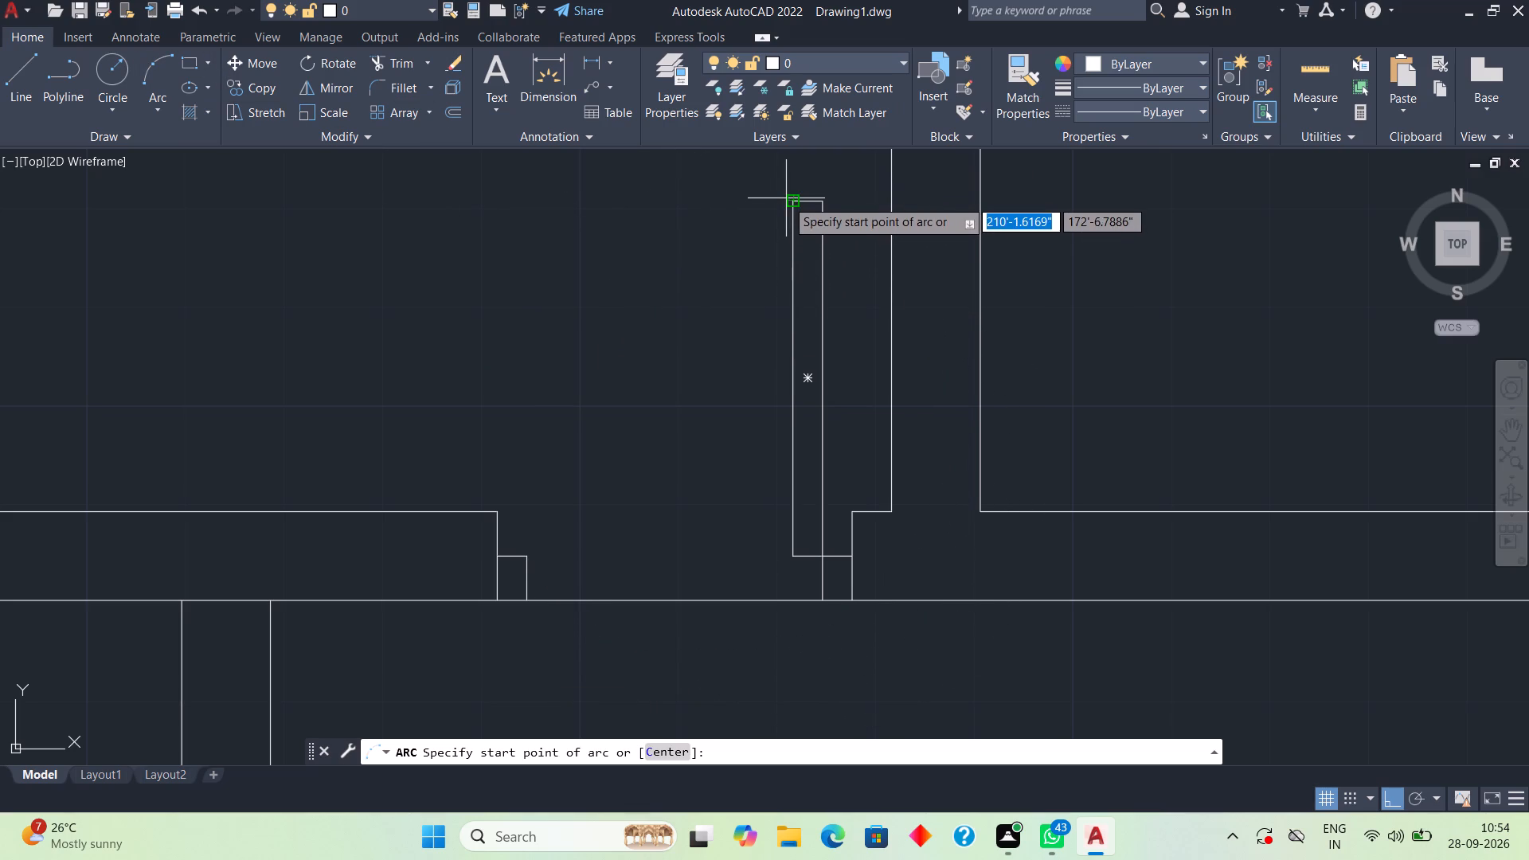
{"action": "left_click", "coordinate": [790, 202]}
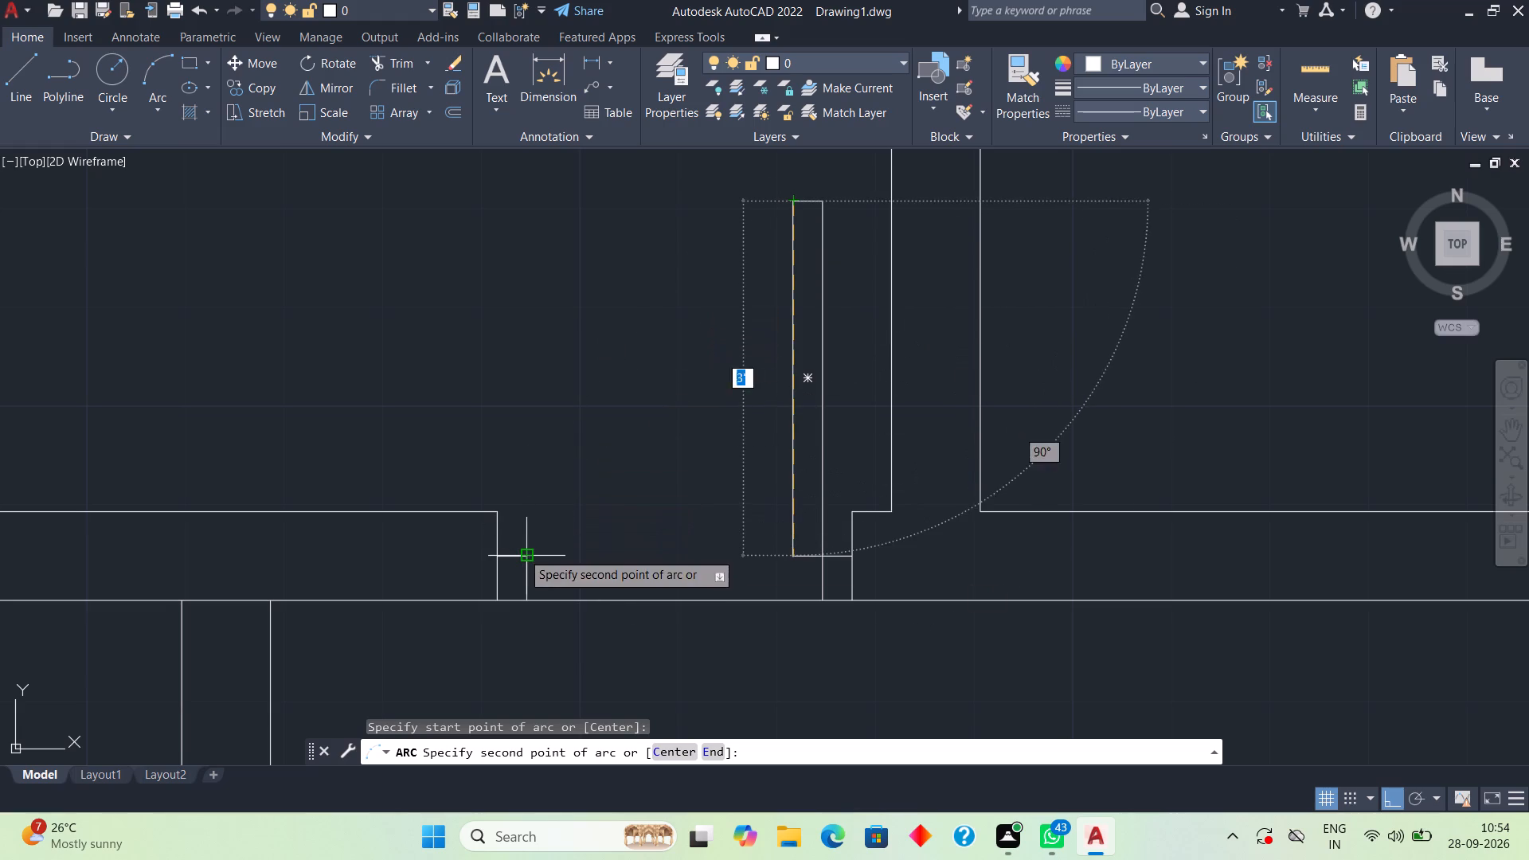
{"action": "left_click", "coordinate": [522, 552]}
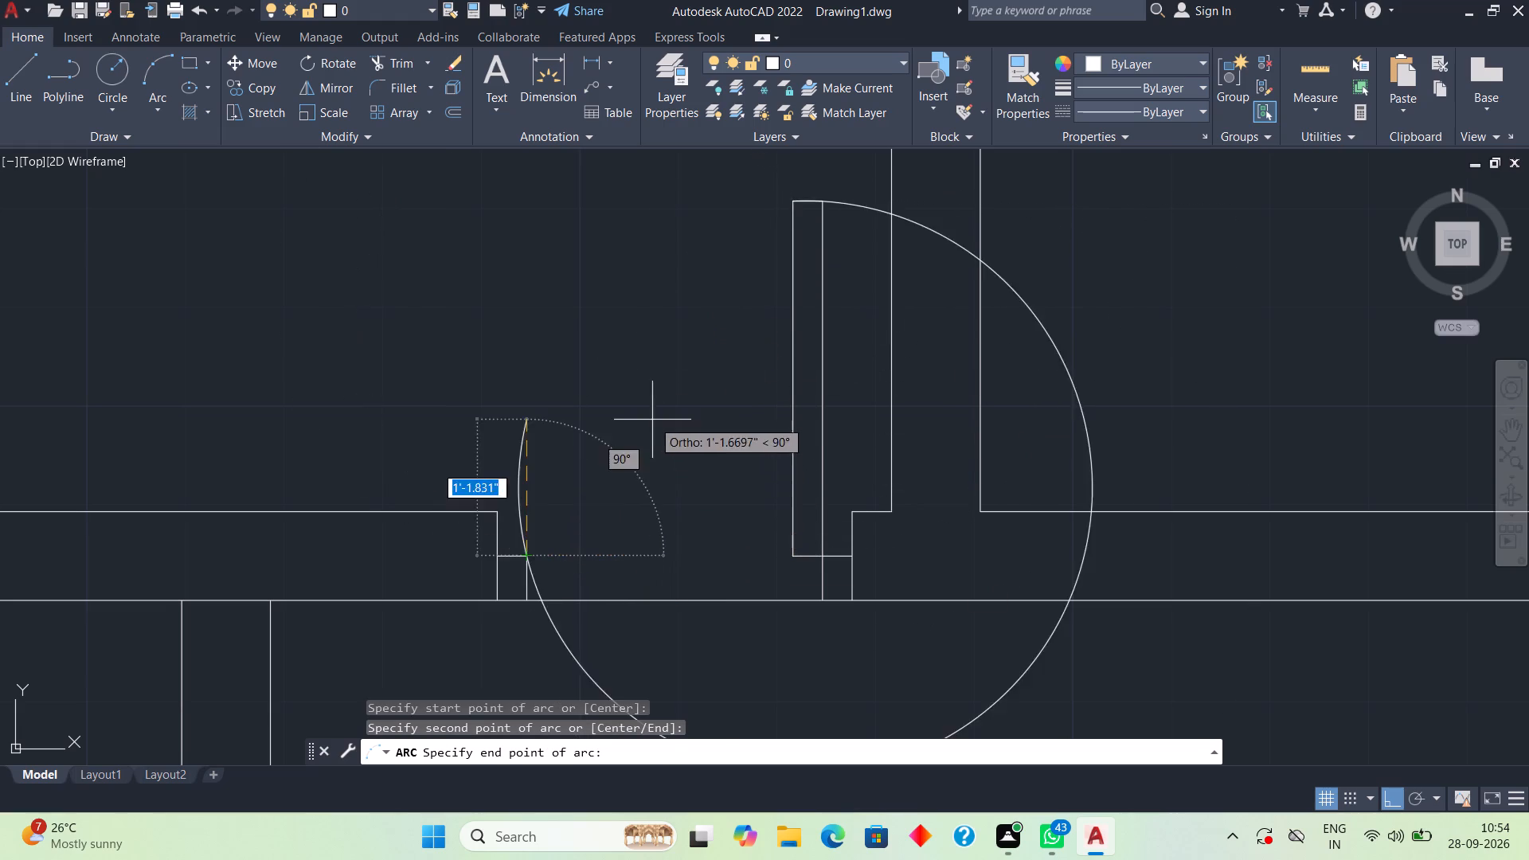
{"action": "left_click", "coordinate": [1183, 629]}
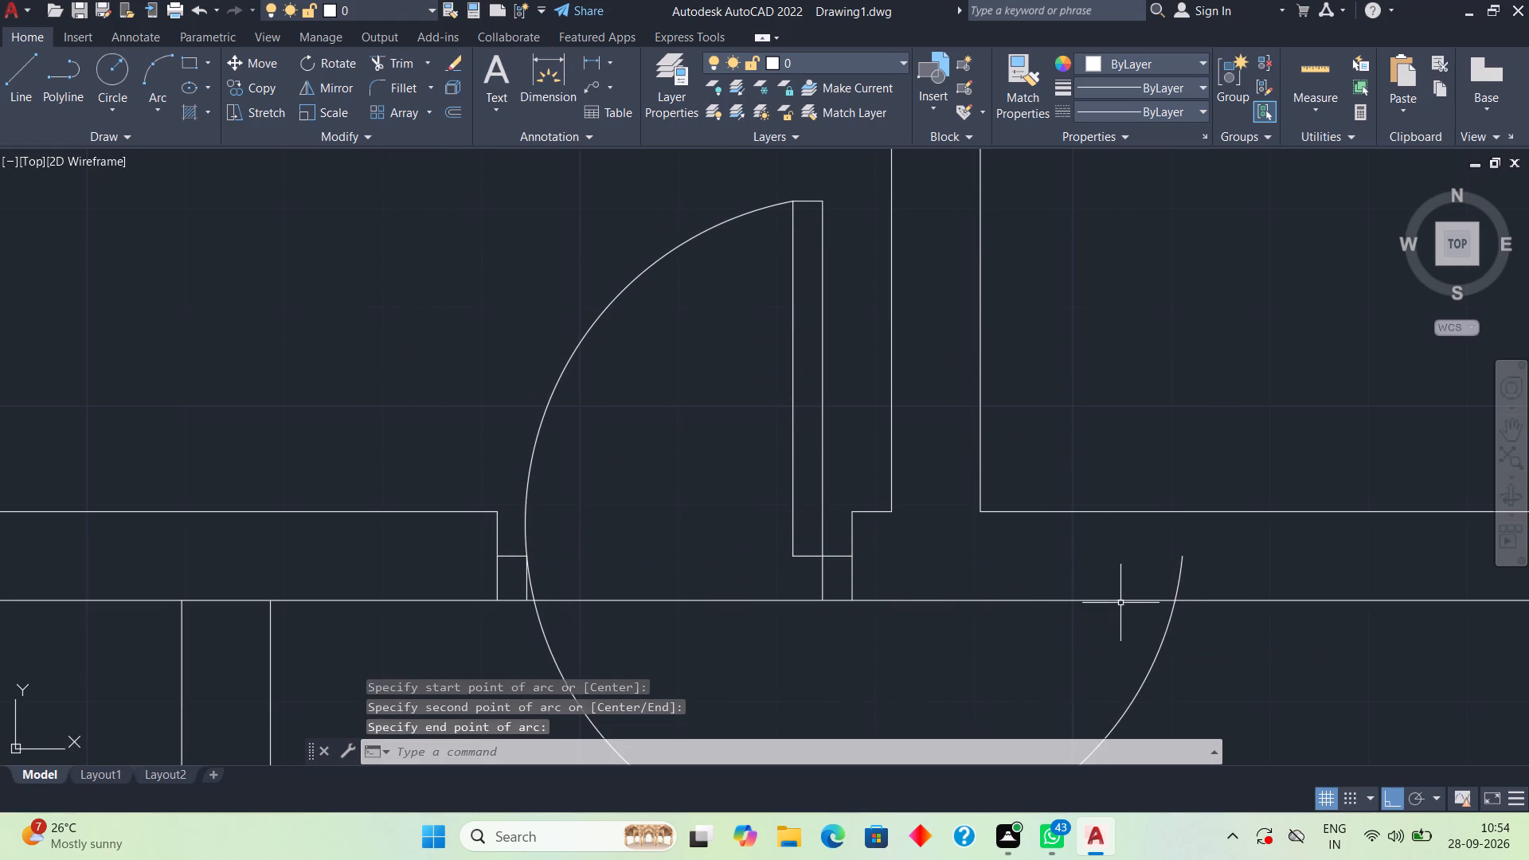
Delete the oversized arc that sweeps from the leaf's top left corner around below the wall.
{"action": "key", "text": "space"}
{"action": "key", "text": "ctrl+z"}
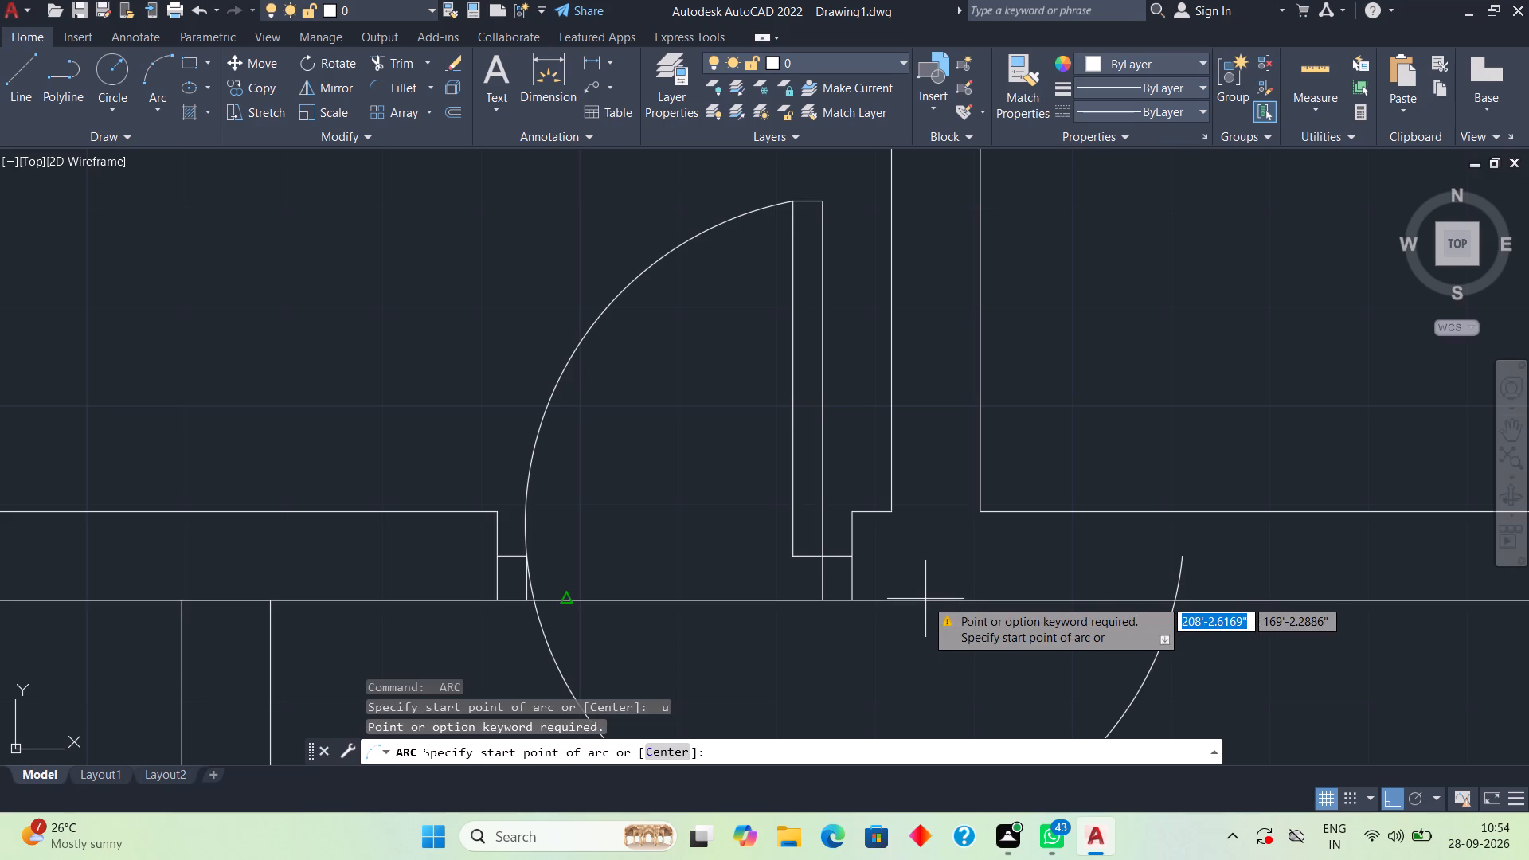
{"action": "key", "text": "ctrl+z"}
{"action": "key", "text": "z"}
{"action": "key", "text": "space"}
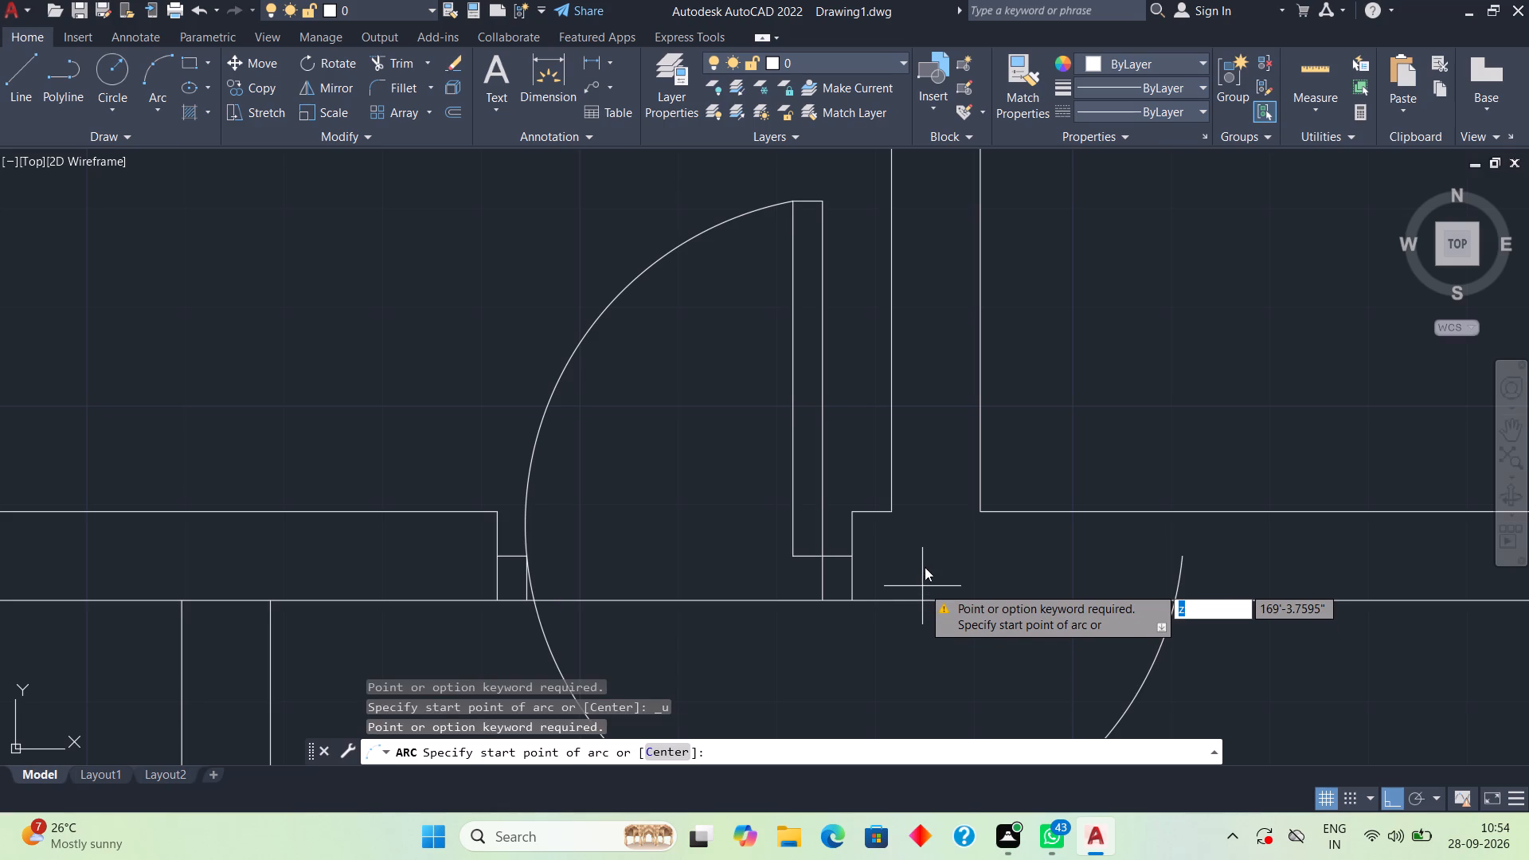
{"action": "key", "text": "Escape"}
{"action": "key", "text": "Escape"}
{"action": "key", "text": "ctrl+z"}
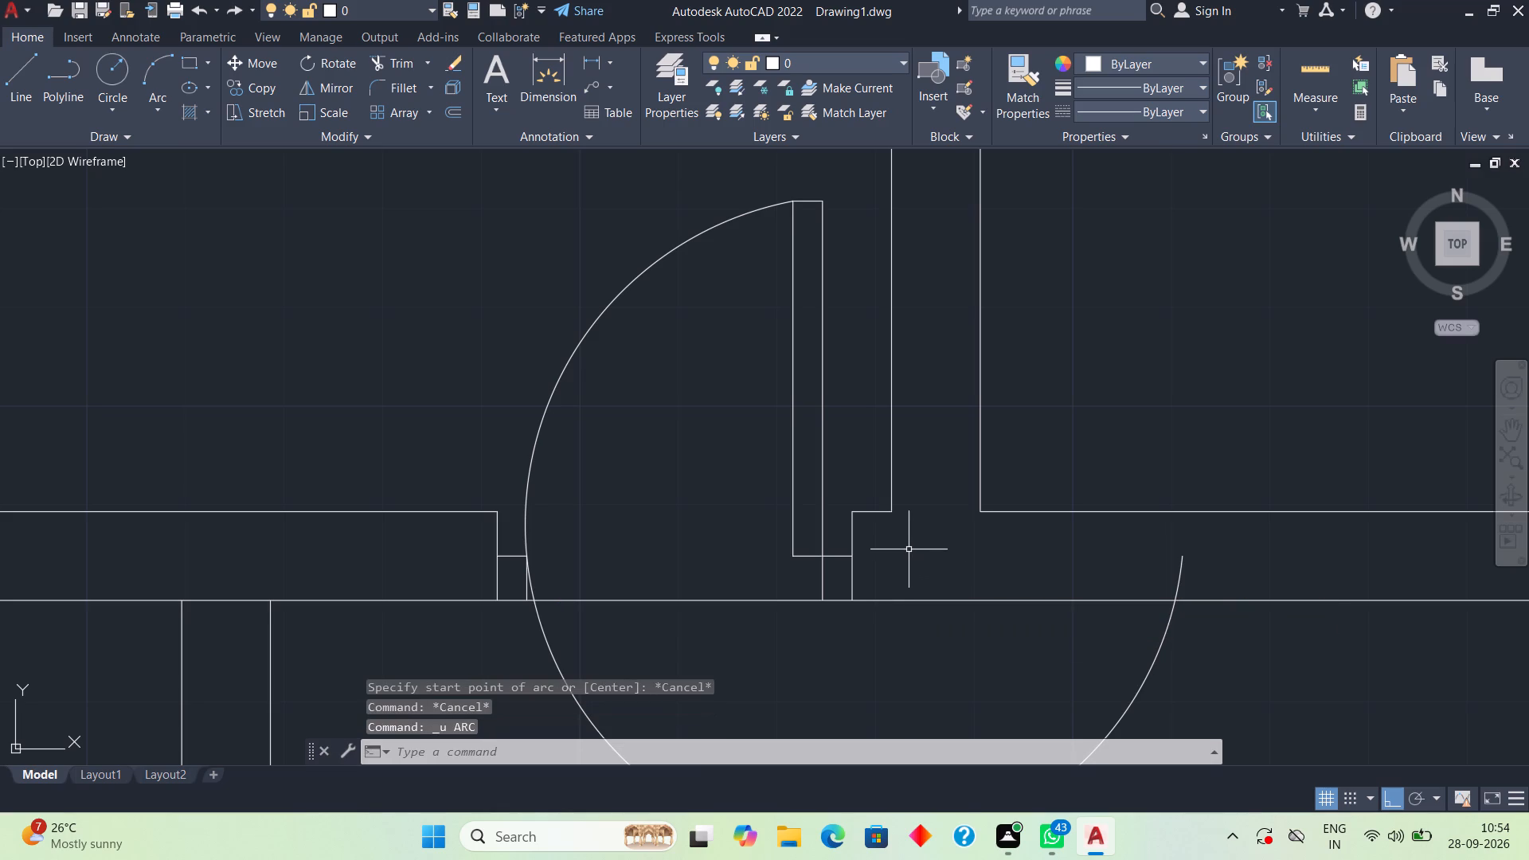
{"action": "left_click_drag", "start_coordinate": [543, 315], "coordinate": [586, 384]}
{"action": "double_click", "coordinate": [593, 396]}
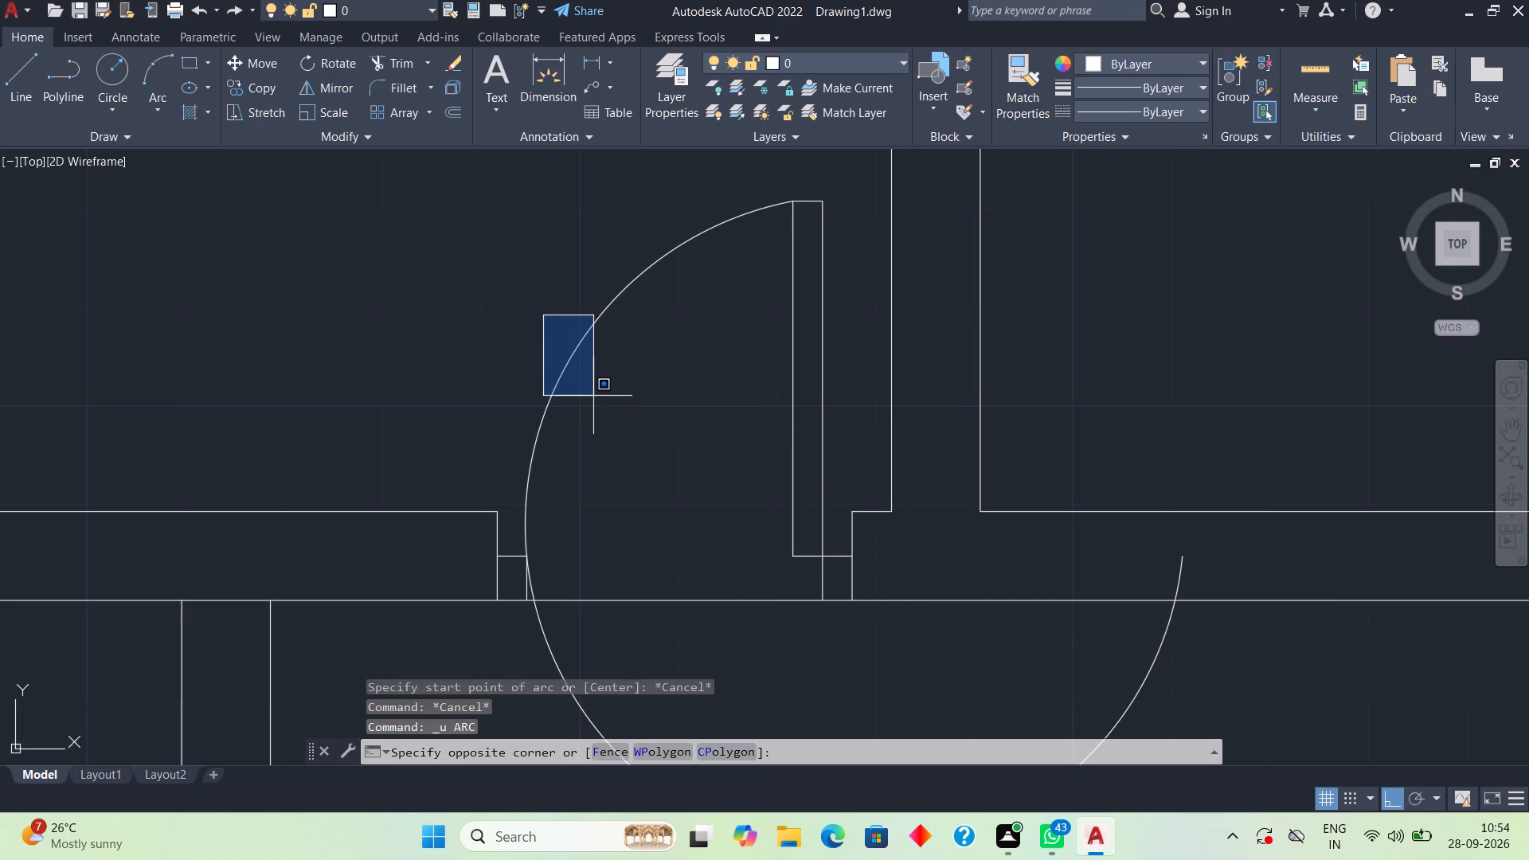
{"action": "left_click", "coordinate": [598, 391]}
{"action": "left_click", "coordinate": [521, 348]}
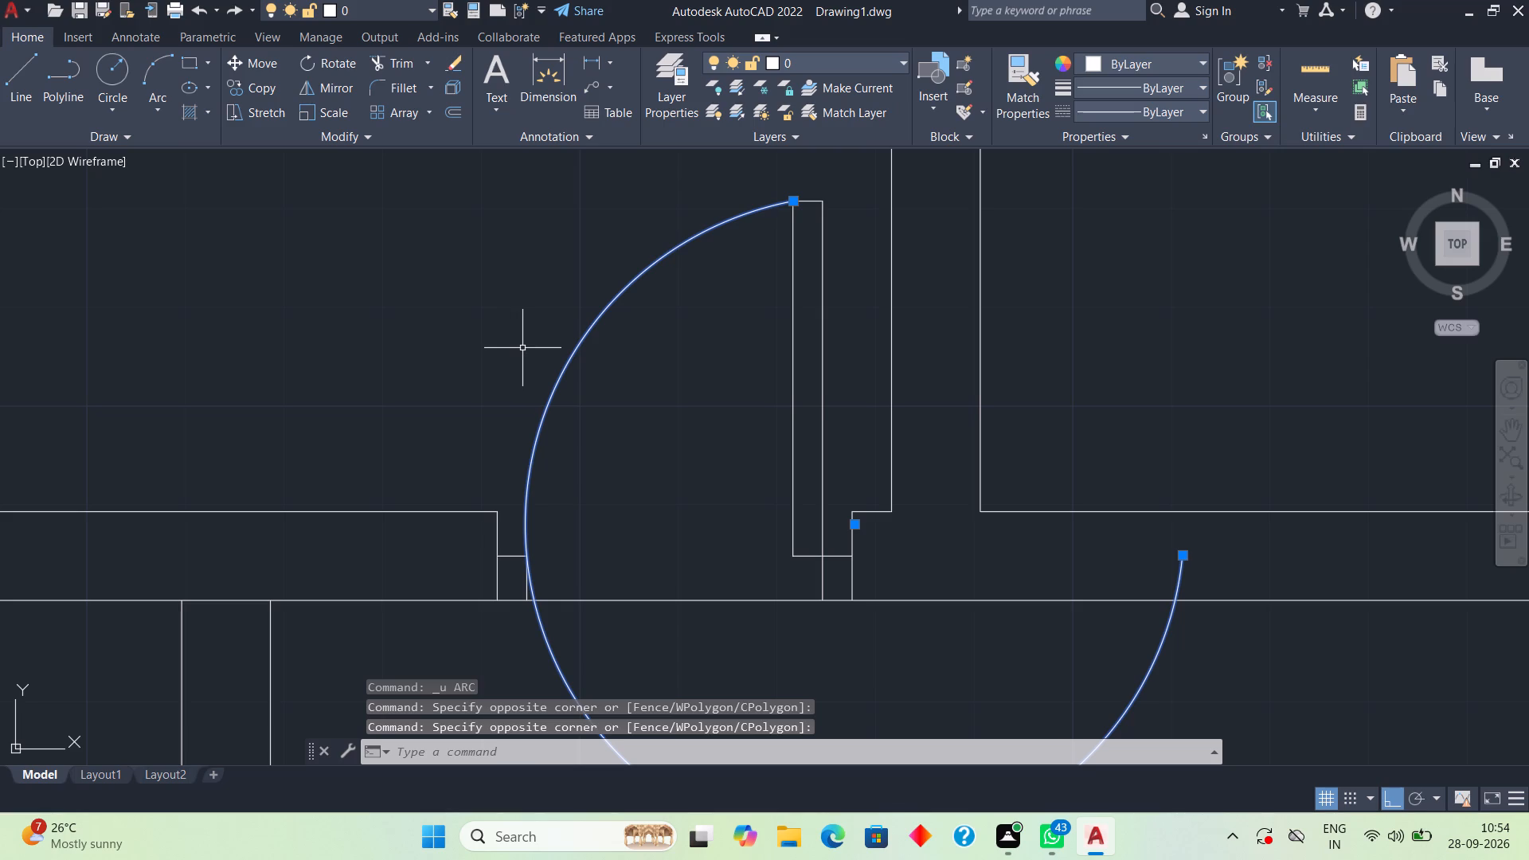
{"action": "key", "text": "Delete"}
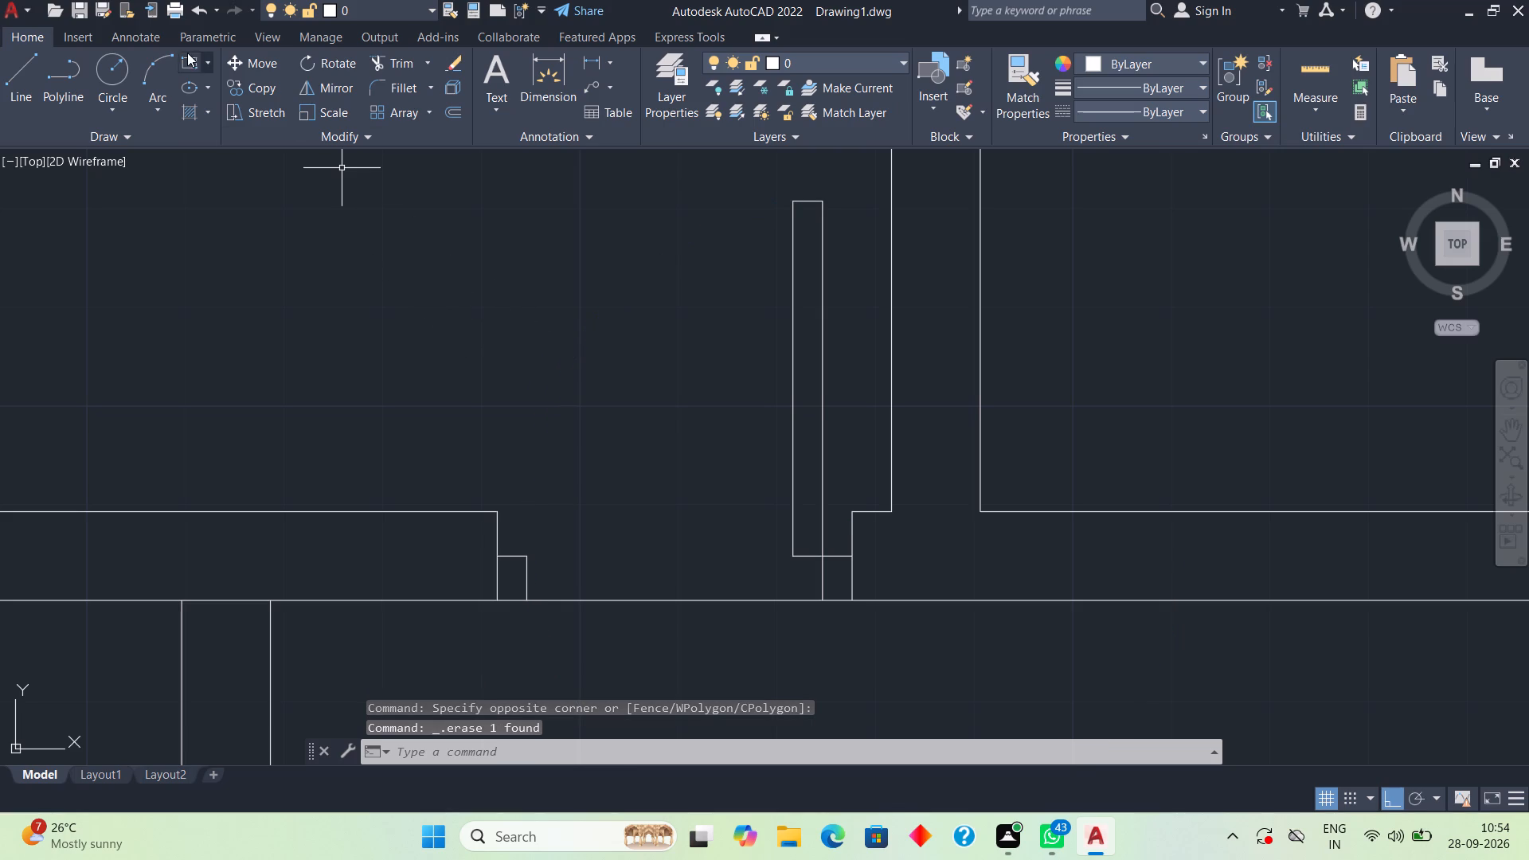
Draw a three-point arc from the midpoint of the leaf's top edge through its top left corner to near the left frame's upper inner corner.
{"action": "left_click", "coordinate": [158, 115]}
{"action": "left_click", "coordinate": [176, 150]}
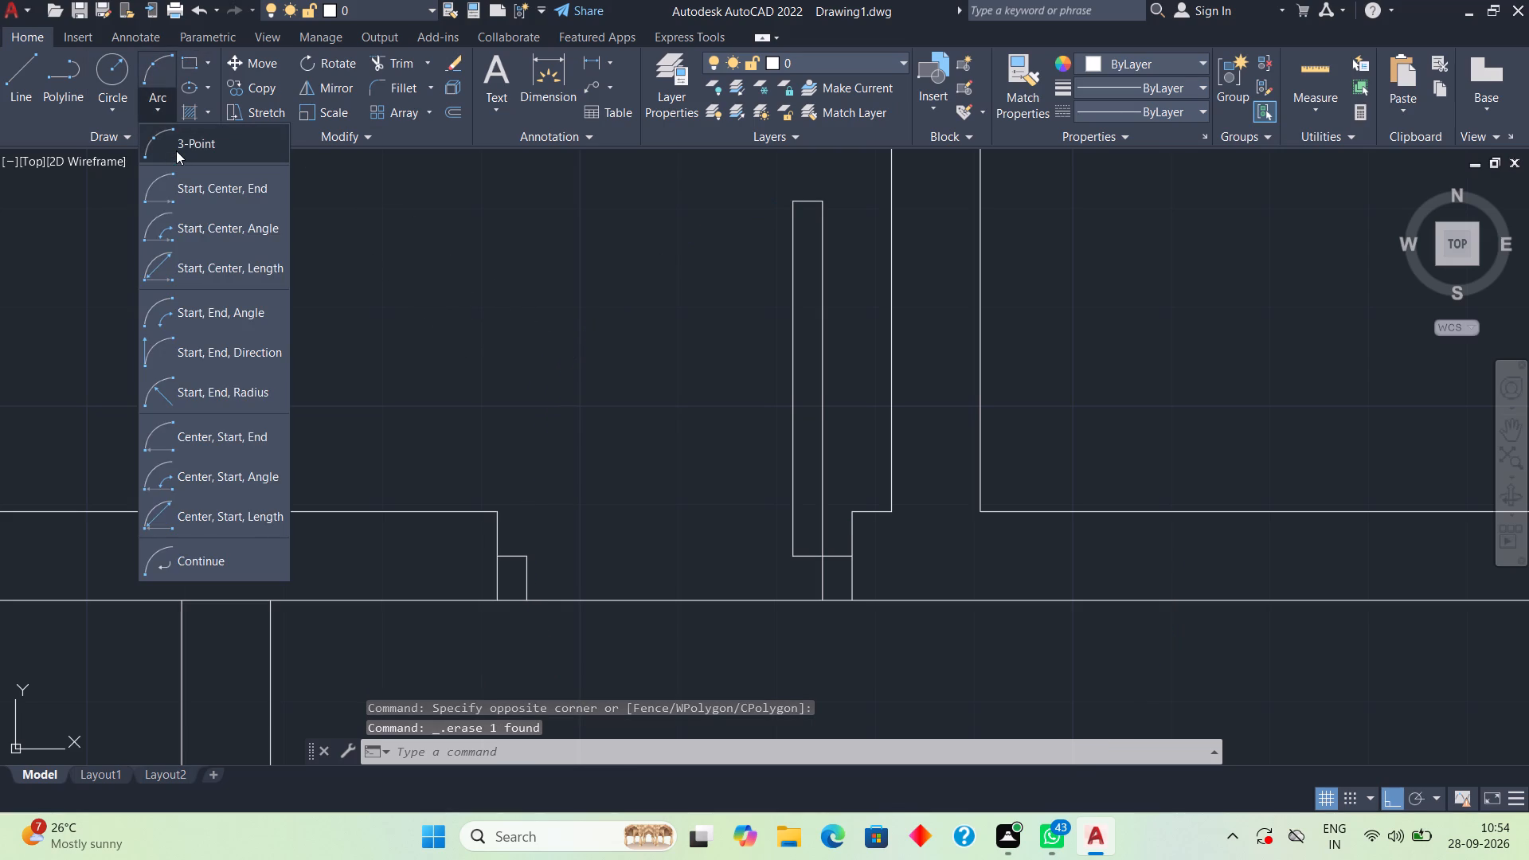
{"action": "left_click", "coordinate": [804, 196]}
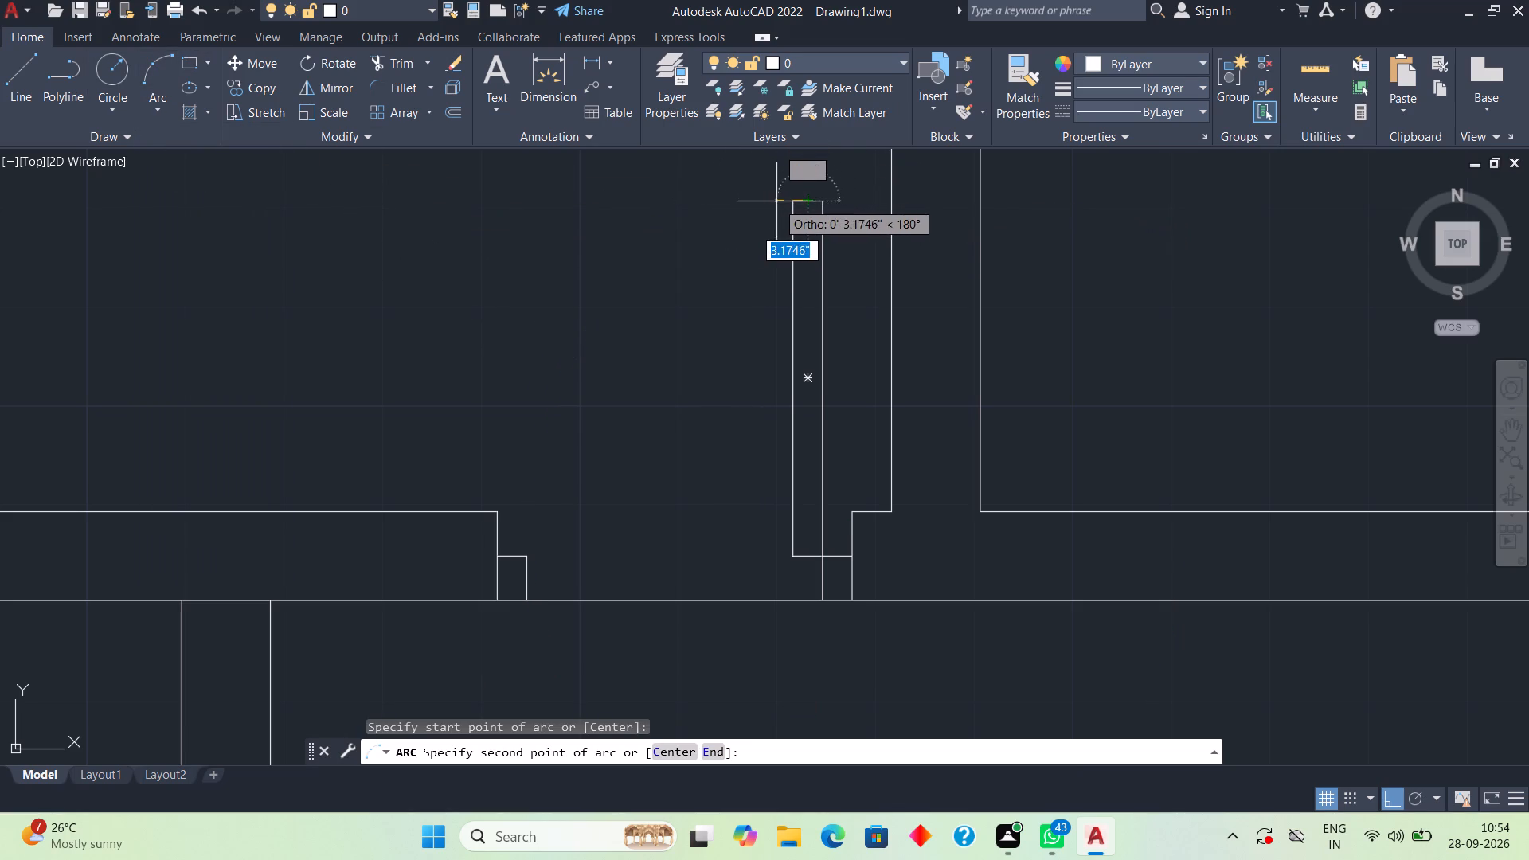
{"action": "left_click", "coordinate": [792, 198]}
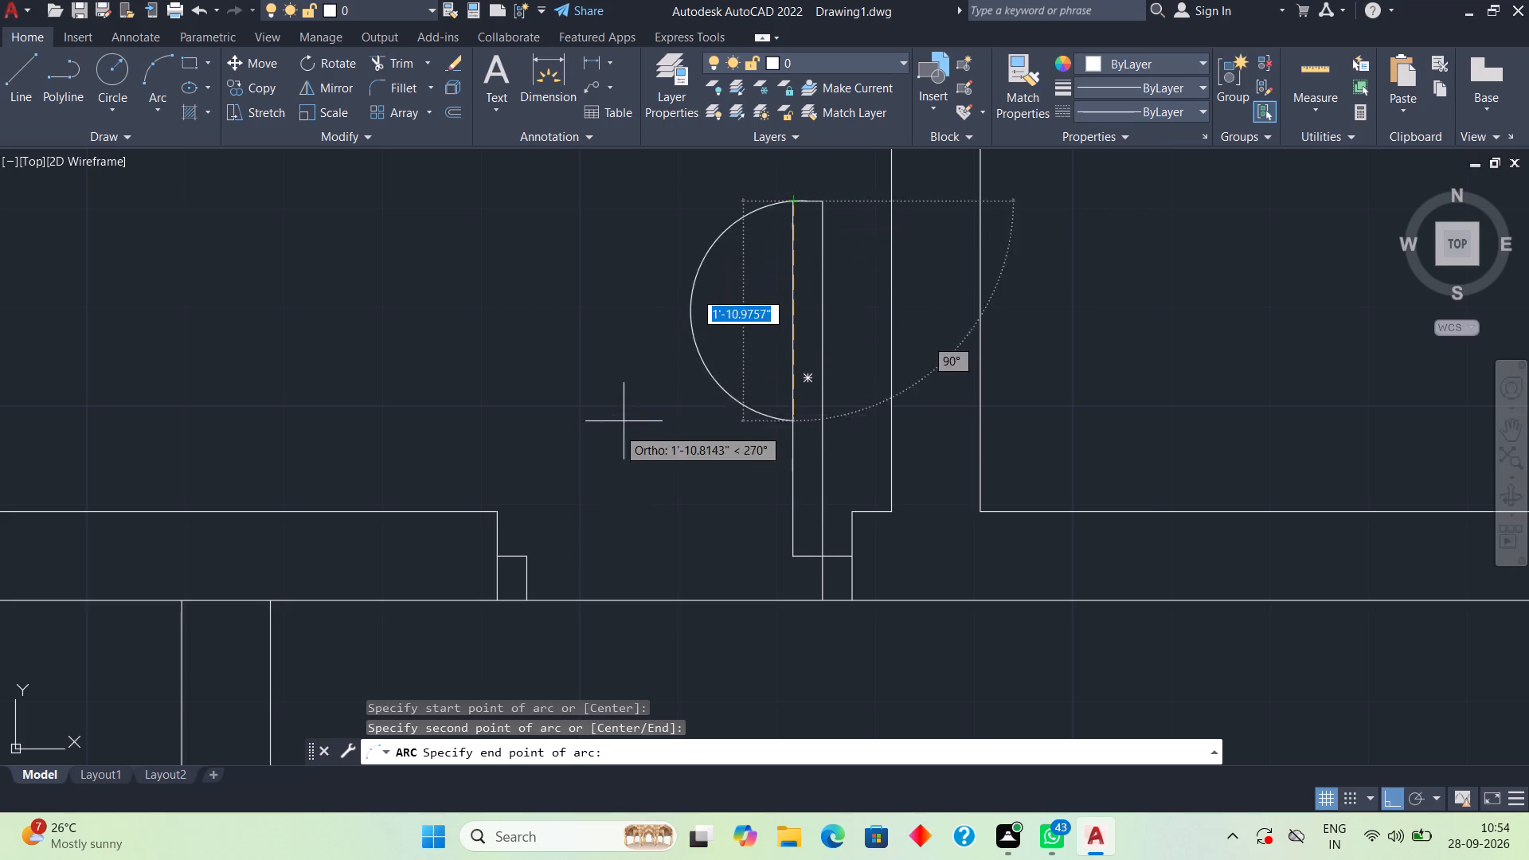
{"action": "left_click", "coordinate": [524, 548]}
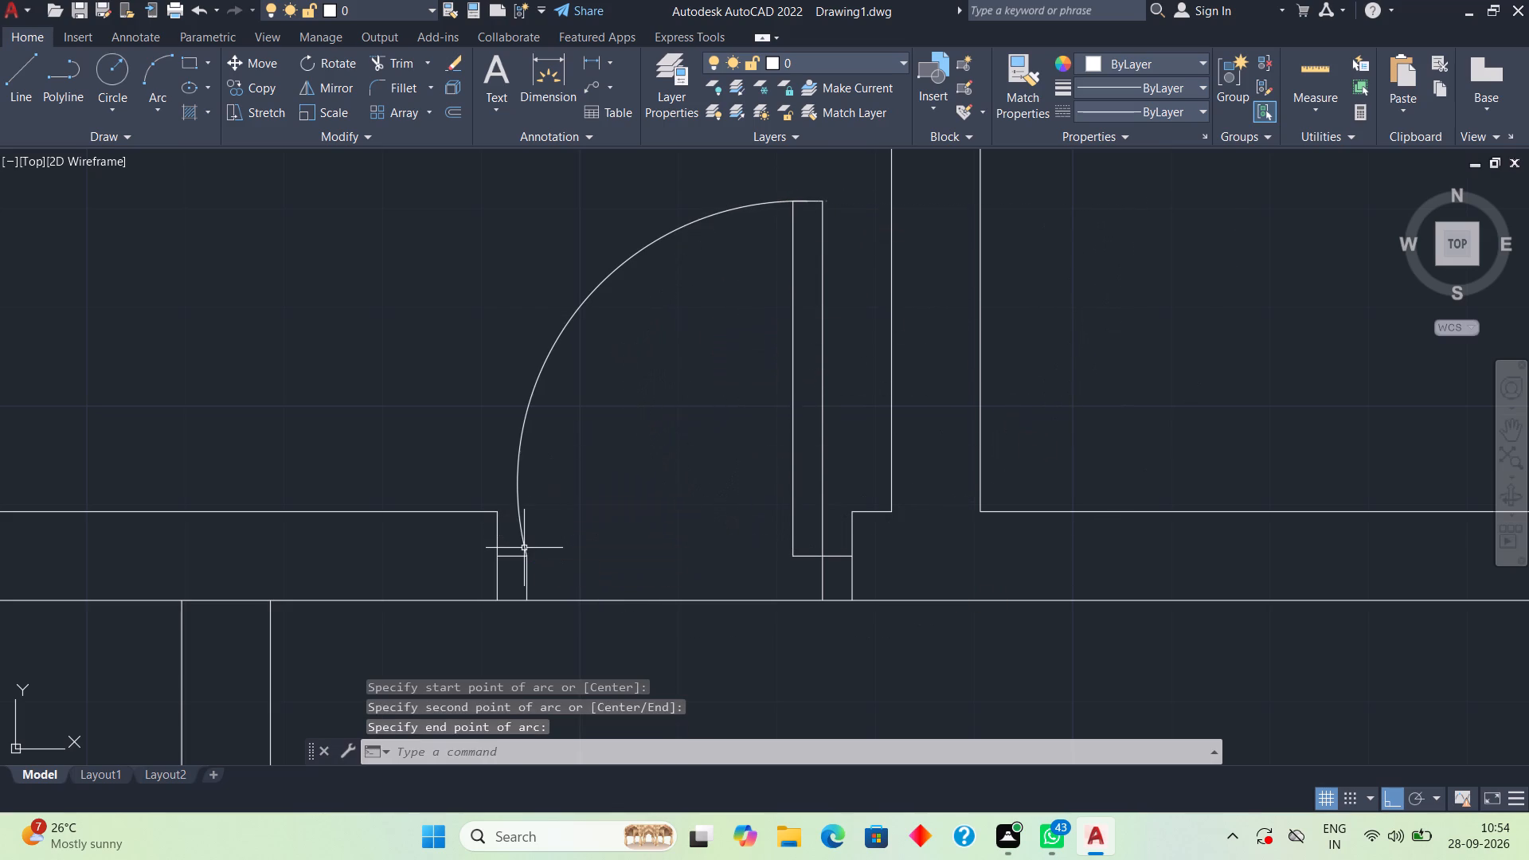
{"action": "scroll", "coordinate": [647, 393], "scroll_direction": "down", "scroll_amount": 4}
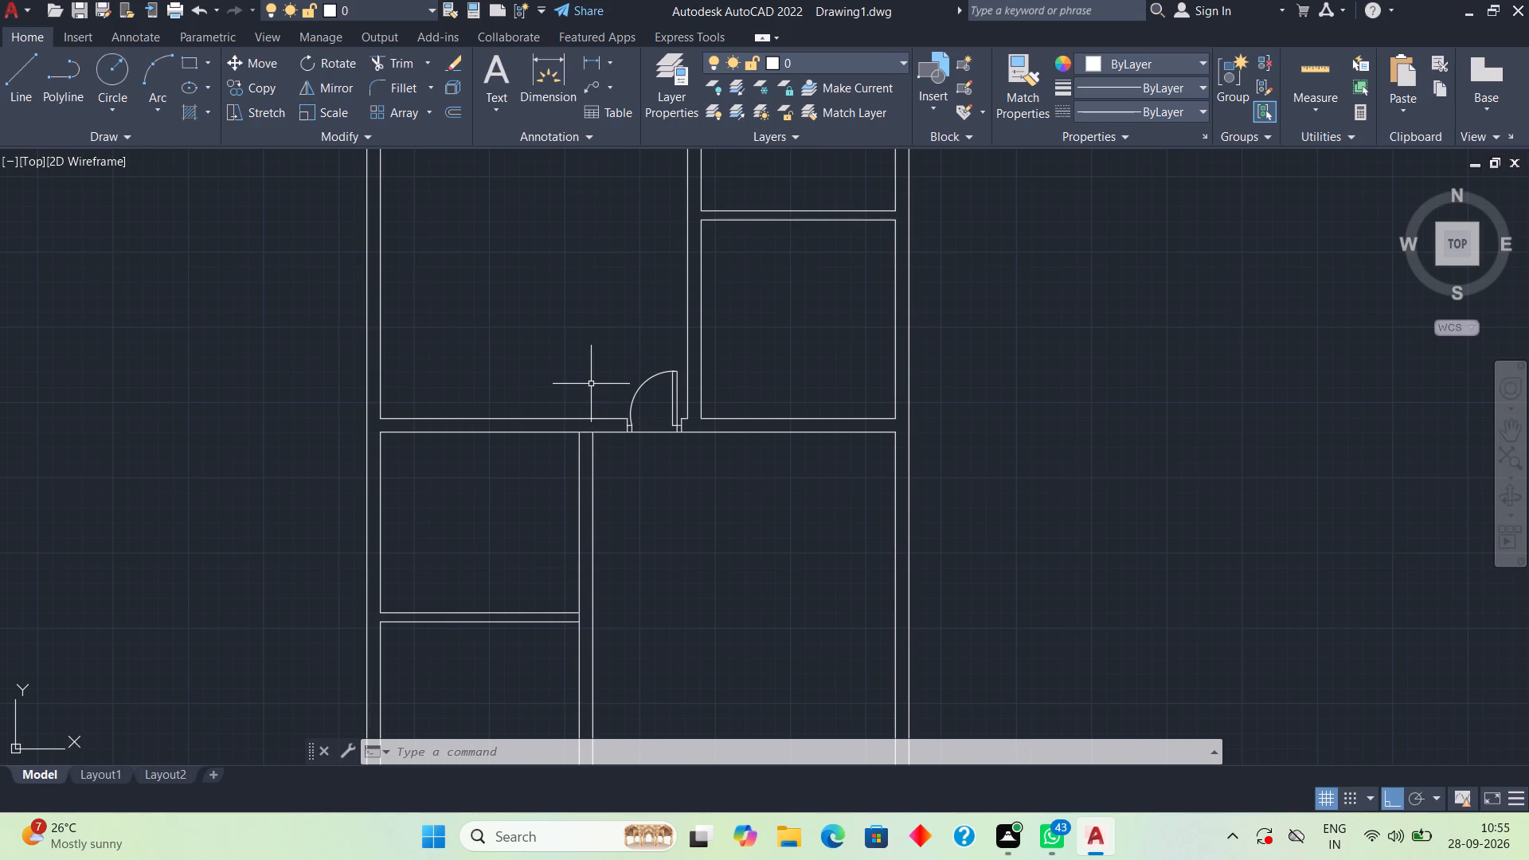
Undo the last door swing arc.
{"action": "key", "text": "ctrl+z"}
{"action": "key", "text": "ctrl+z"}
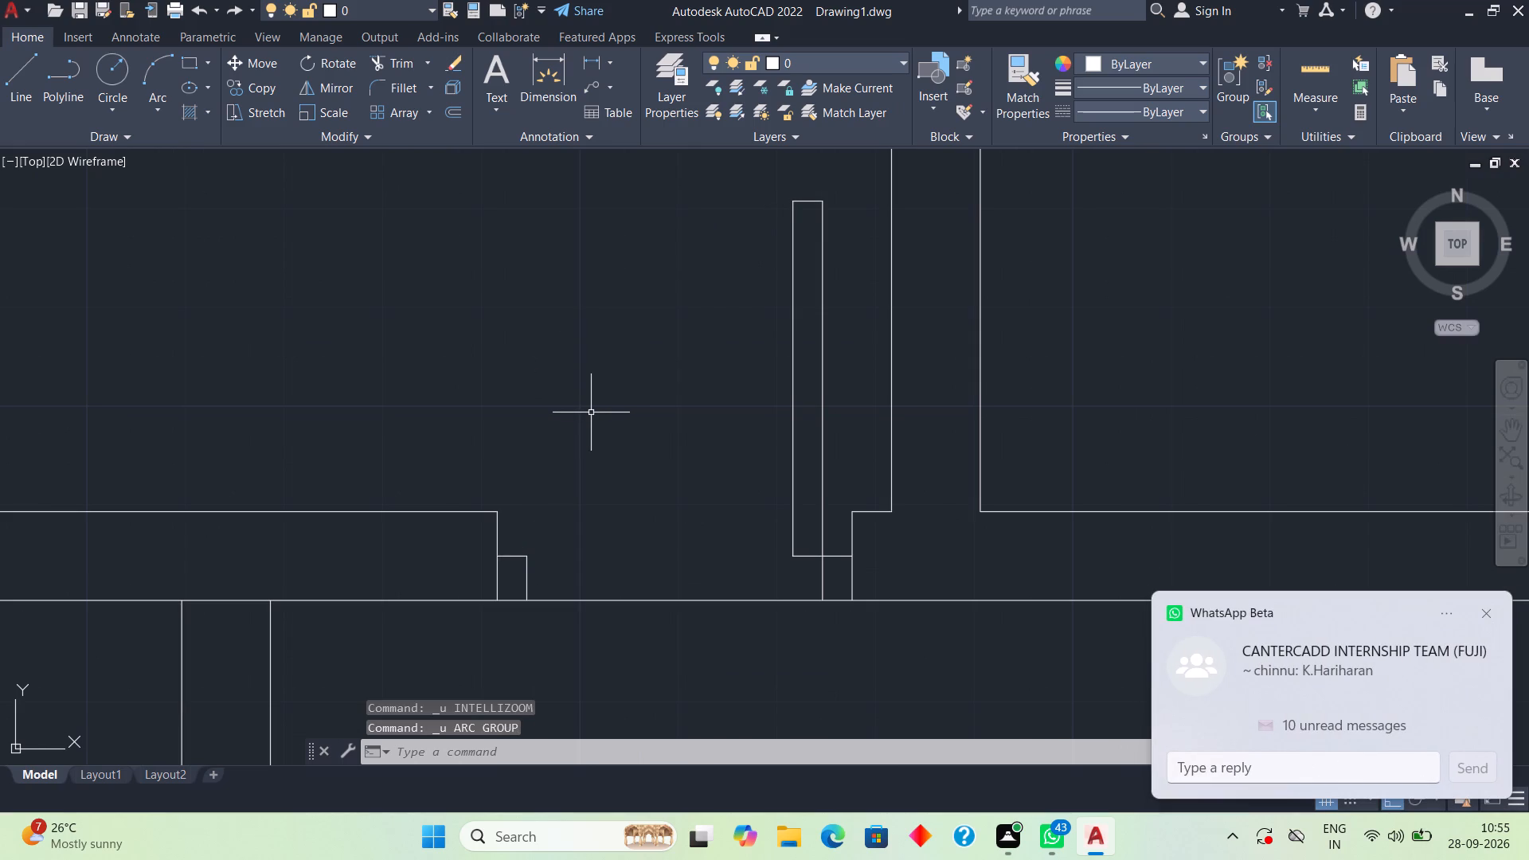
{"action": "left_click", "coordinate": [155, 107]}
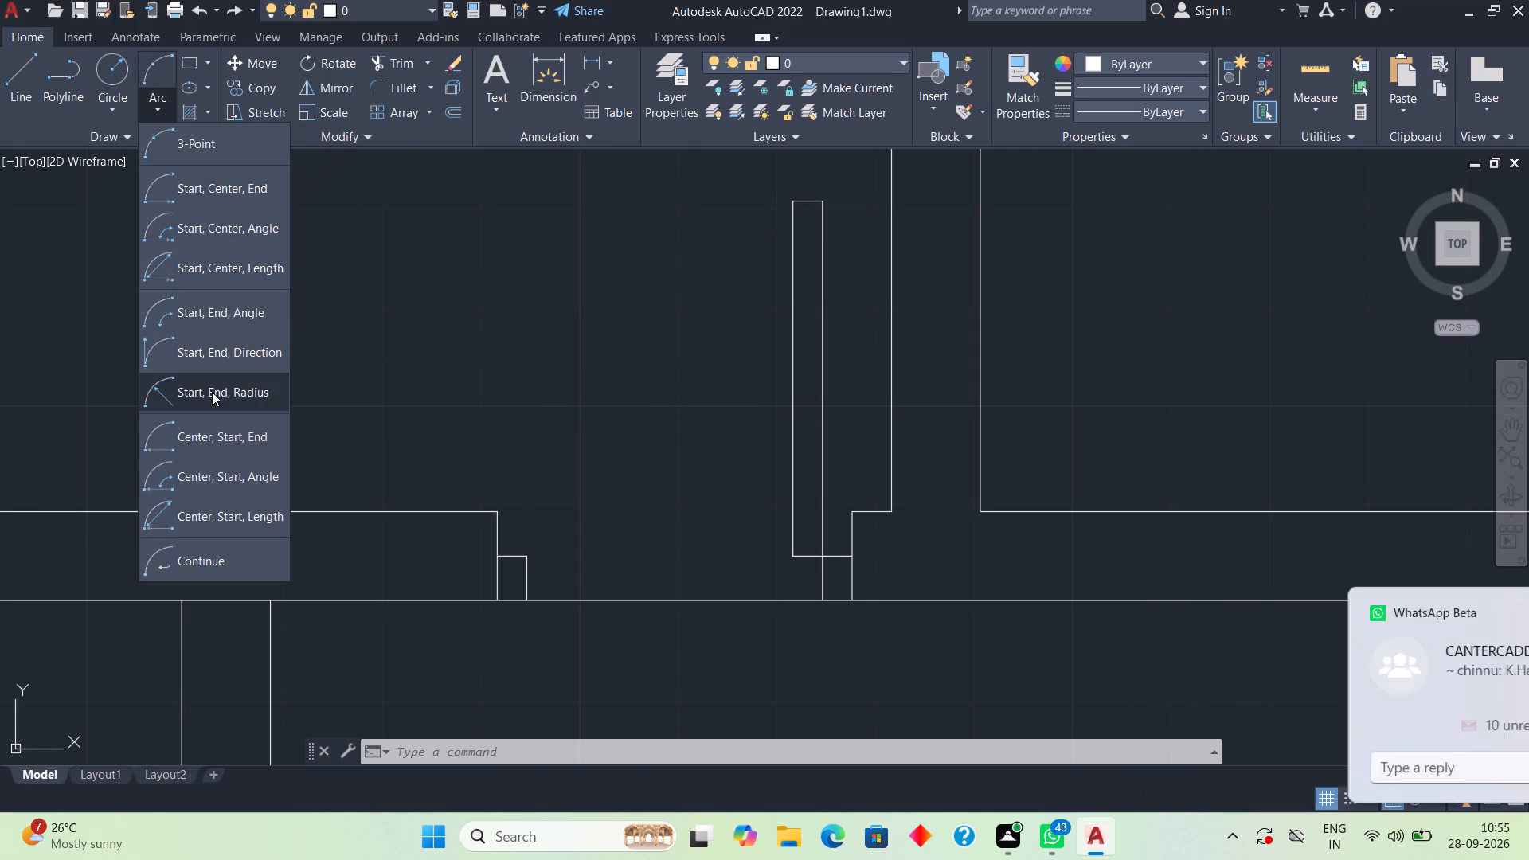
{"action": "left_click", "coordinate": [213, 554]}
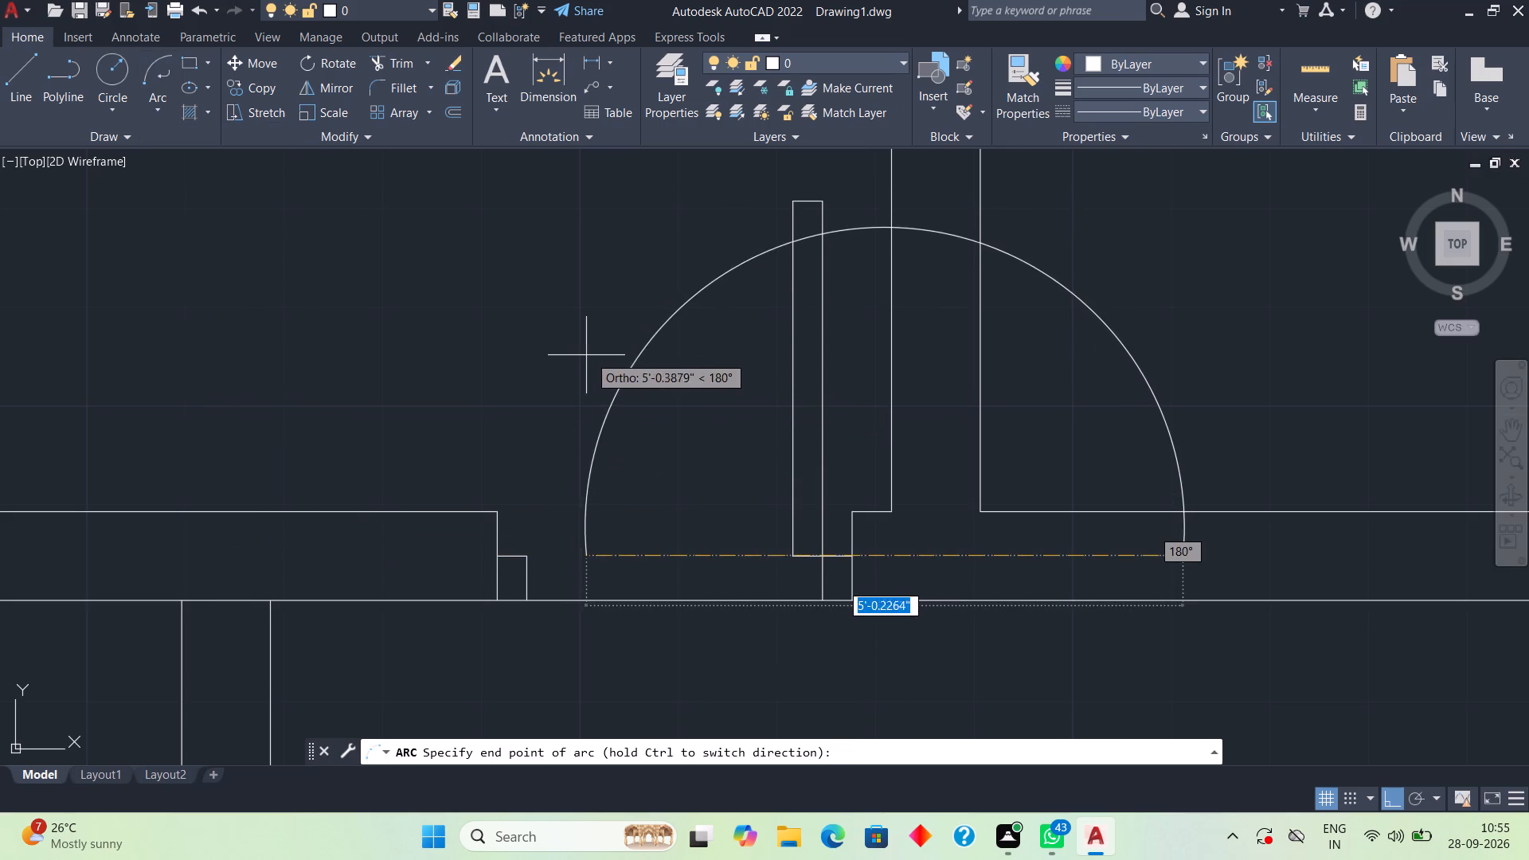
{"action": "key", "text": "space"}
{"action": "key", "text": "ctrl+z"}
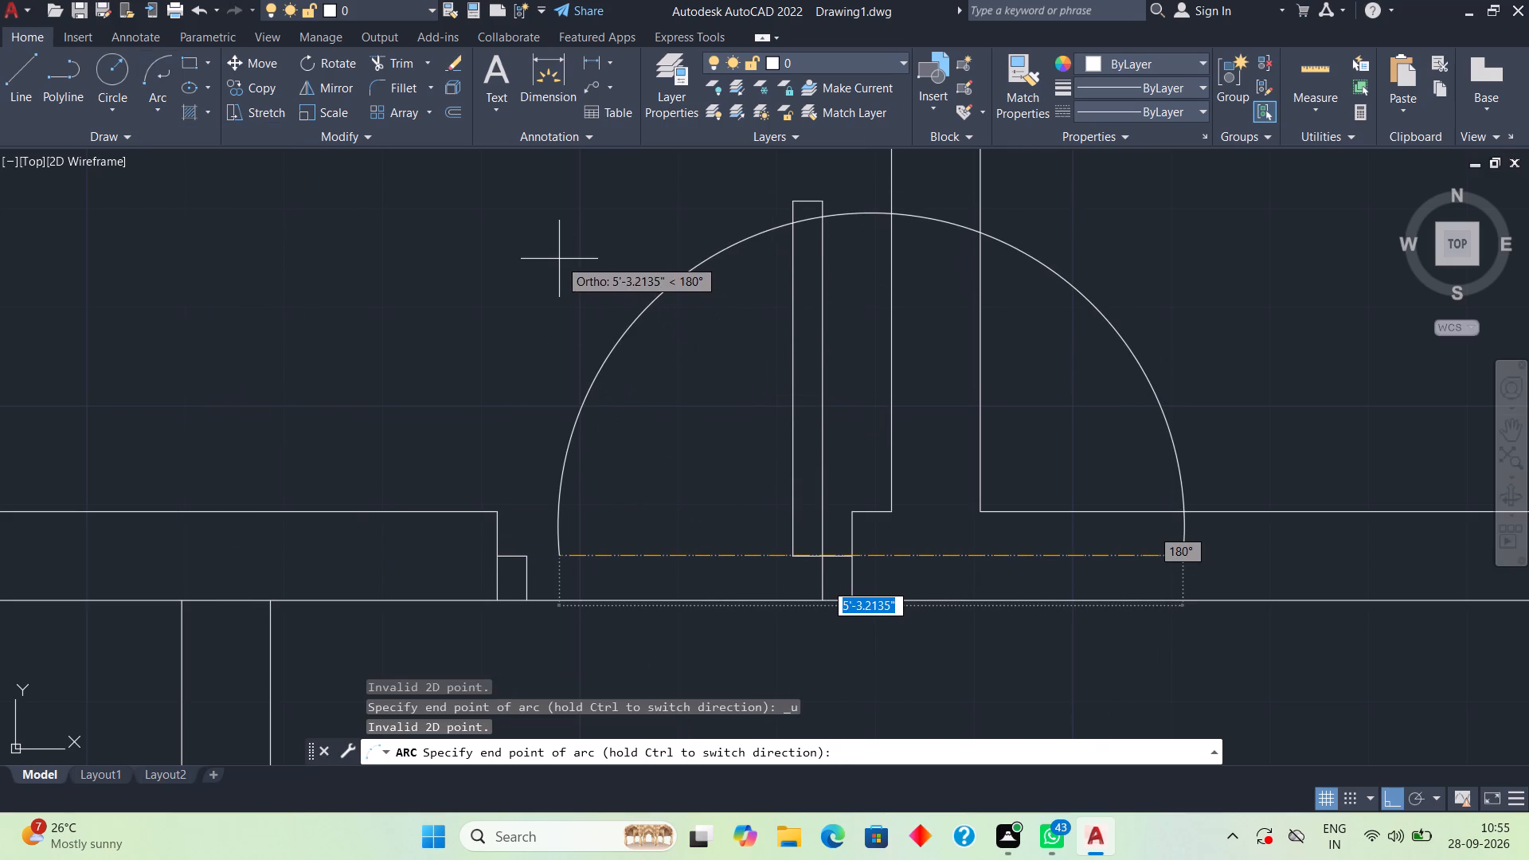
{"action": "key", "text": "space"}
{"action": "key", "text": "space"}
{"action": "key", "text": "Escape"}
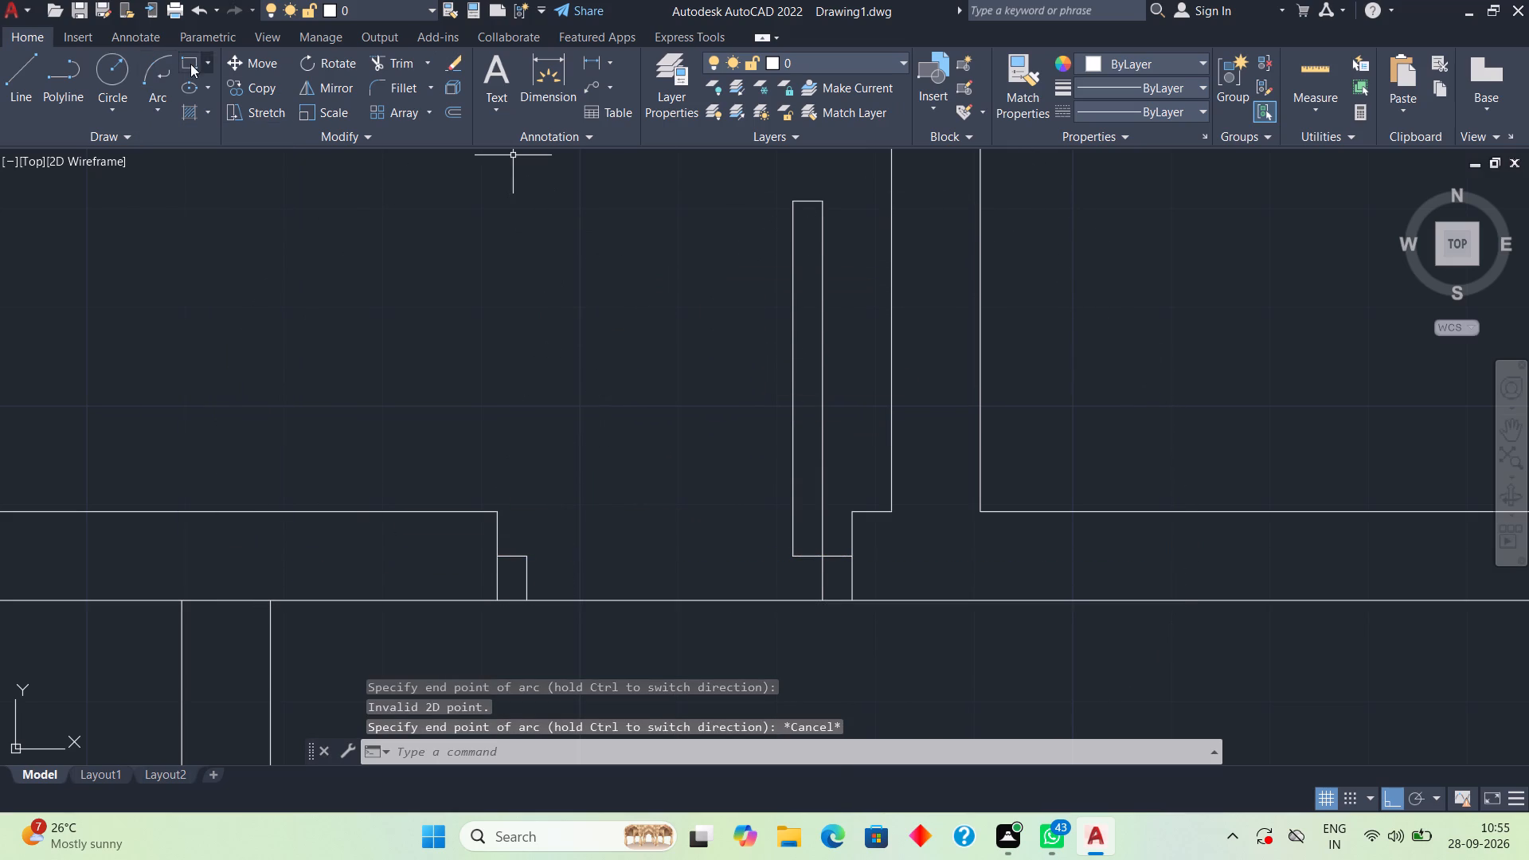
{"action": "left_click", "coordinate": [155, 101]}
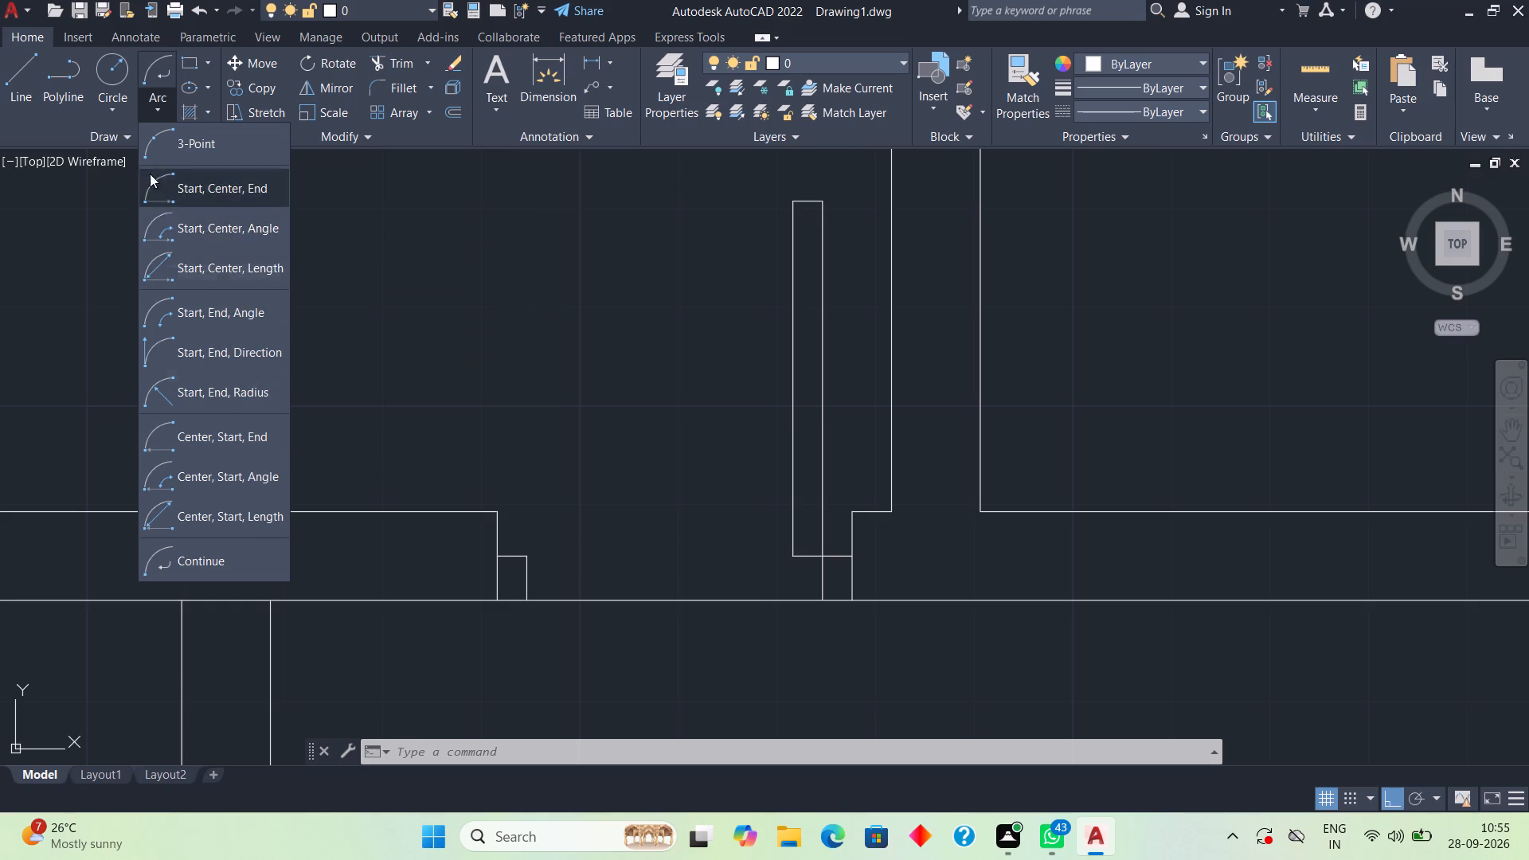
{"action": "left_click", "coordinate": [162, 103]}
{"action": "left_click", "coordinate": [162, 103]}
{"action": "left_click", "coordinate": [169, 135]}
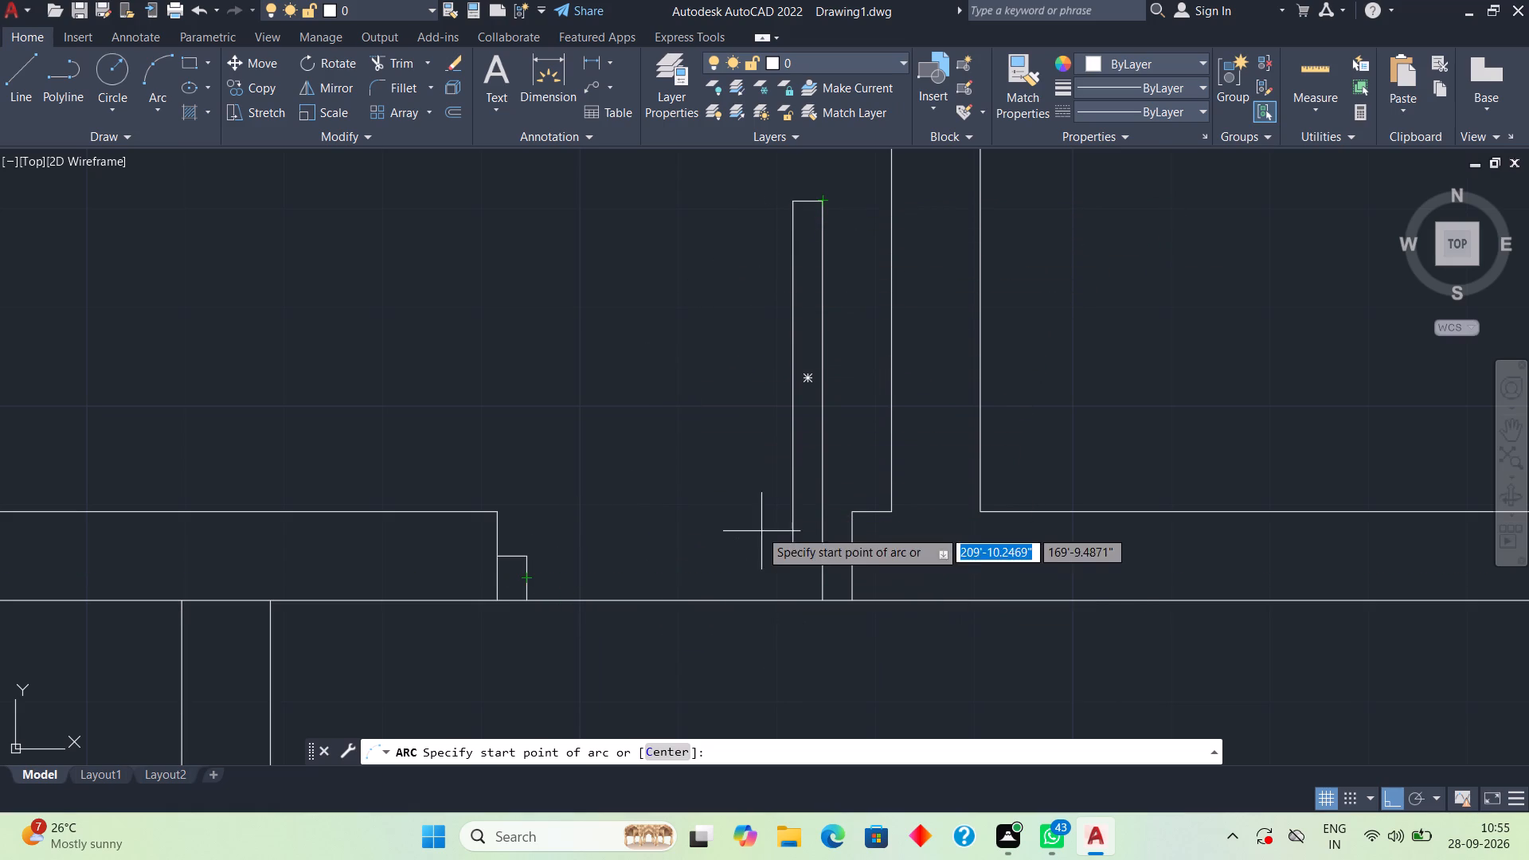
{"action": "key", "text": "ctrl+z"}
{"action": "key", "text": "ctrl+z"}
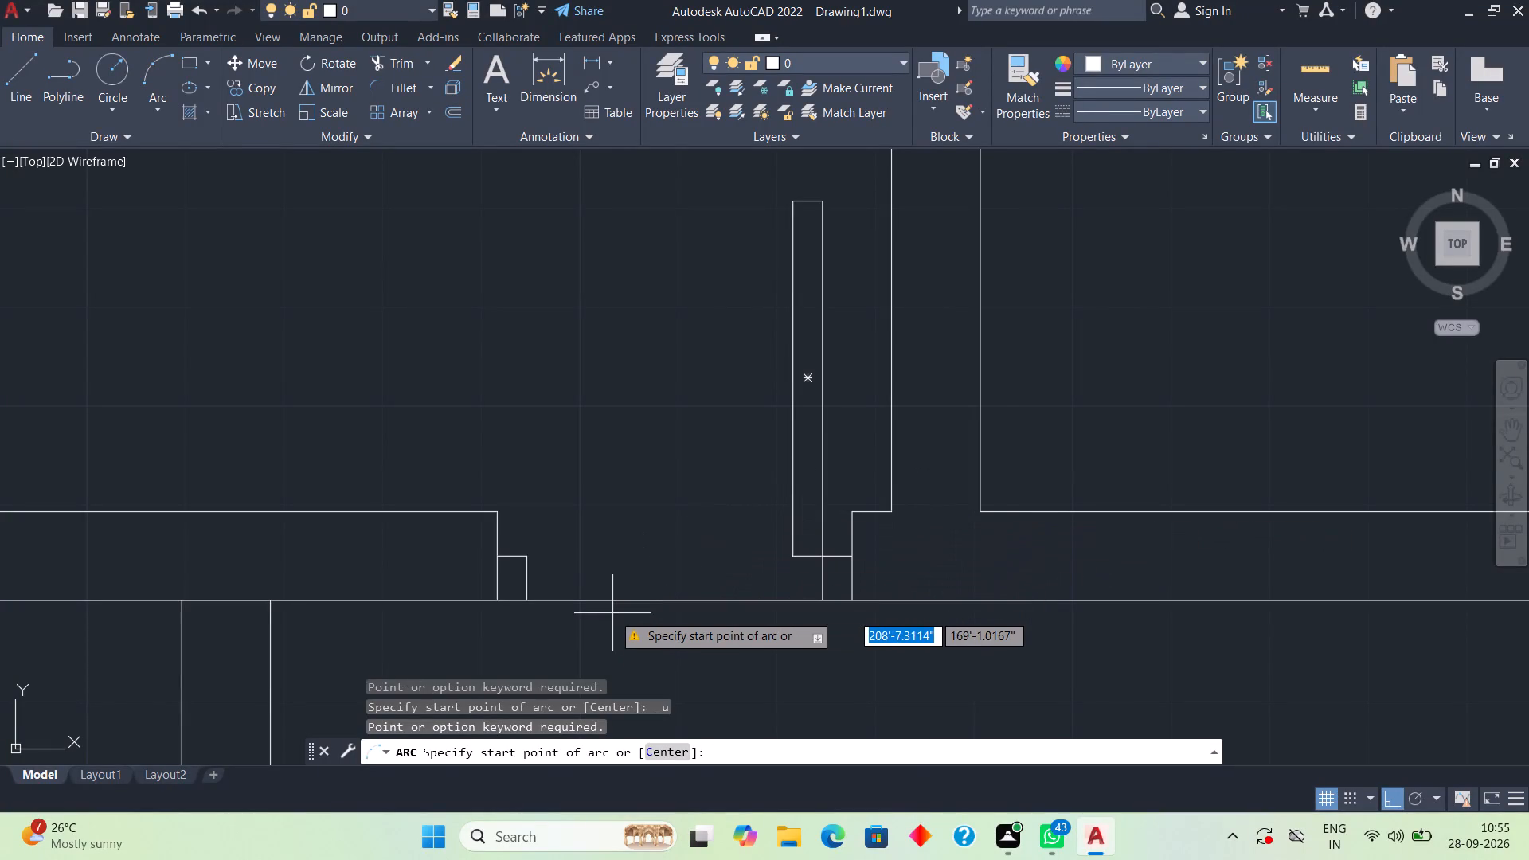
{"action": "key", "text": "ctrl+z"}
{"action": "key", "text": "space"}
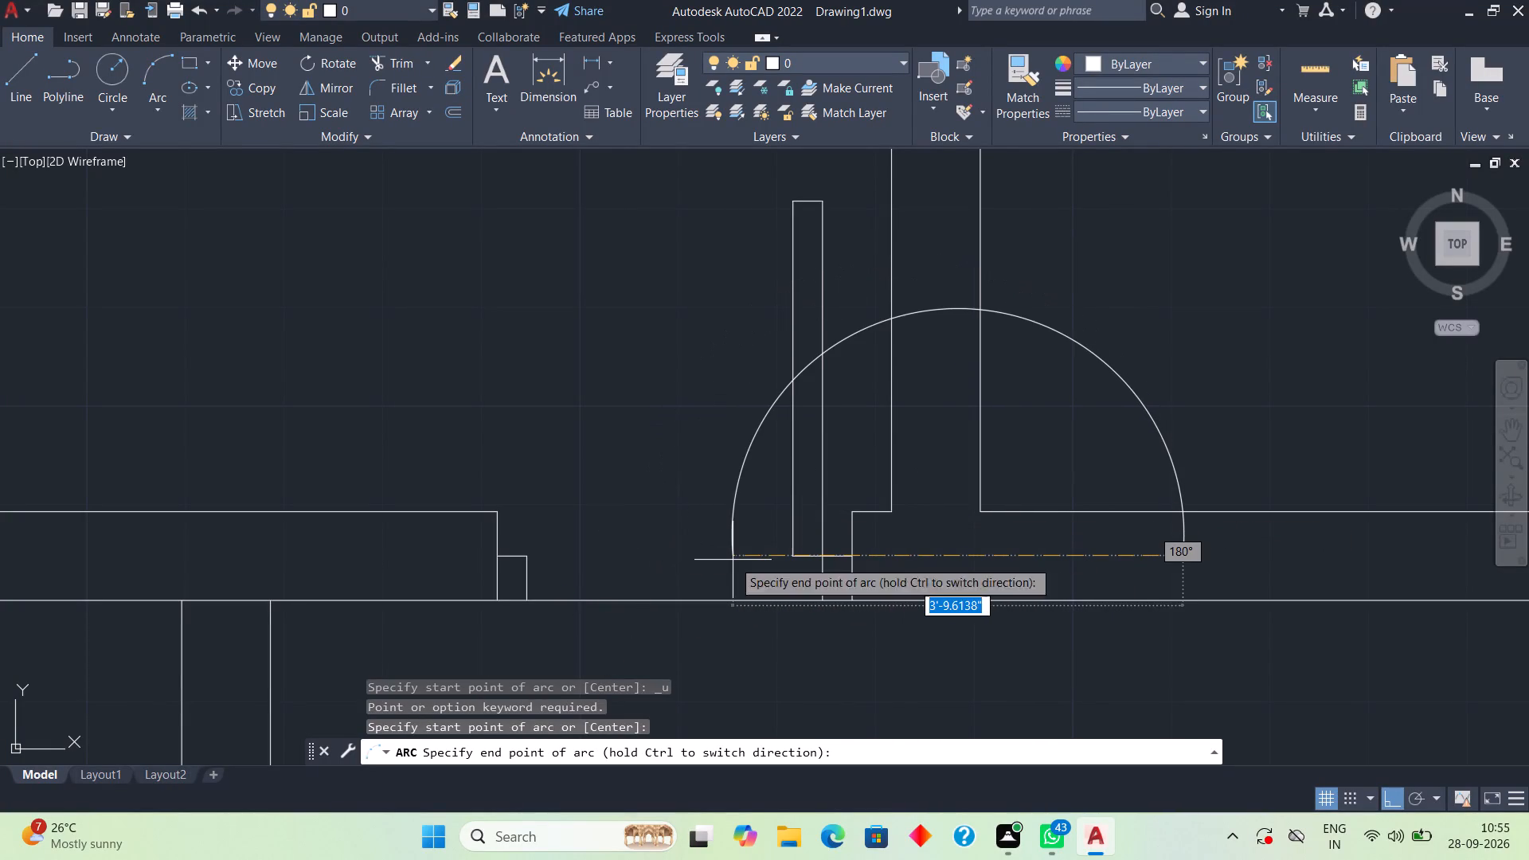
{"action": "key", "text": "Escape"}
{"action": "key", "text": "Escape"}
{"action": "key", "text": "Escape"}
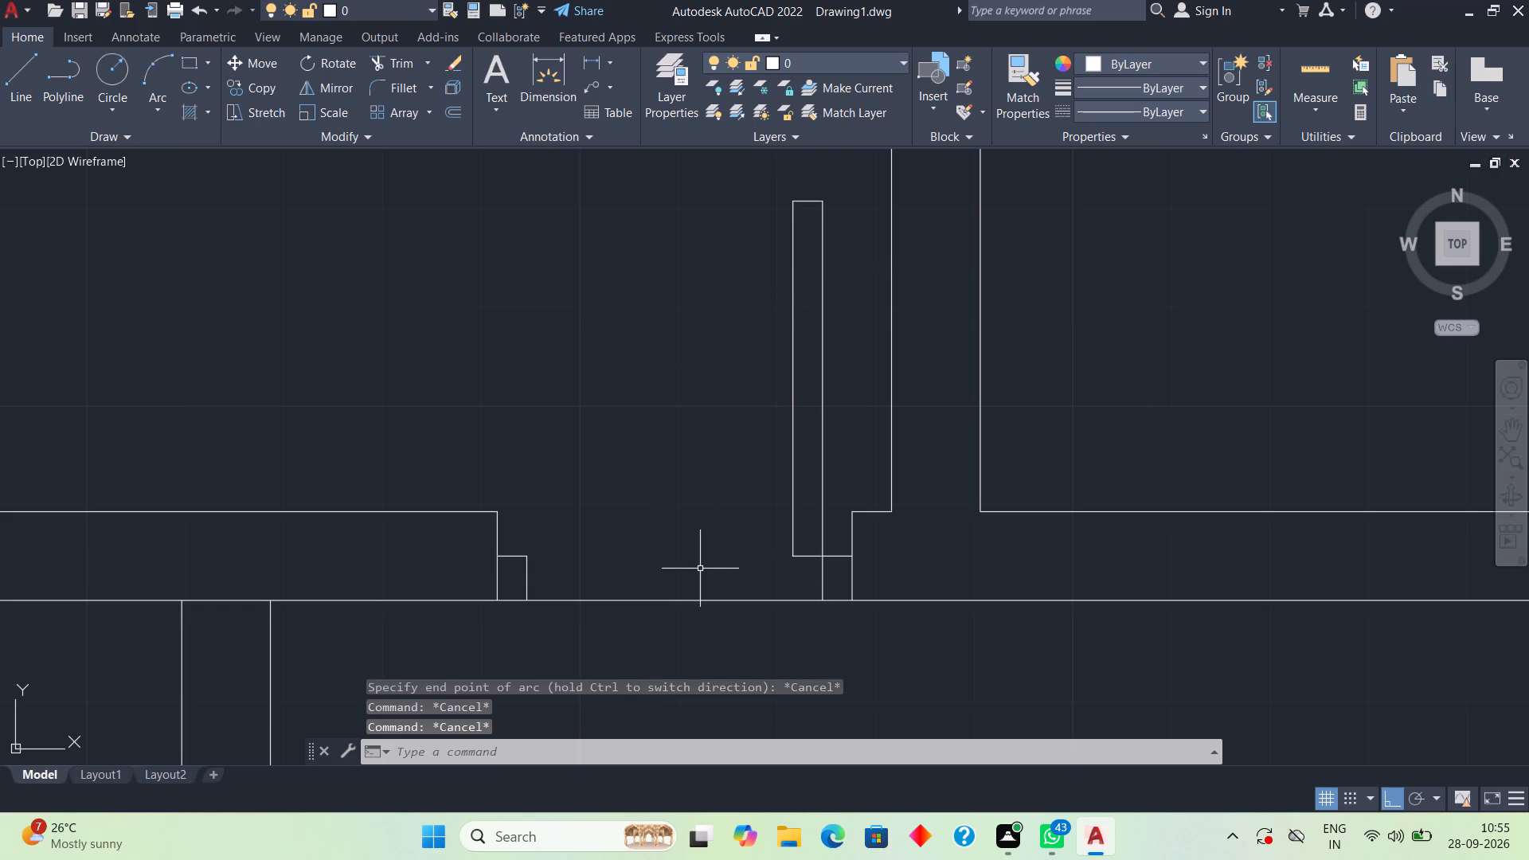
Delete the two lines forming the left door frame's top and inner side.
{"action": "left_click", "coordinate": [530, 577]}
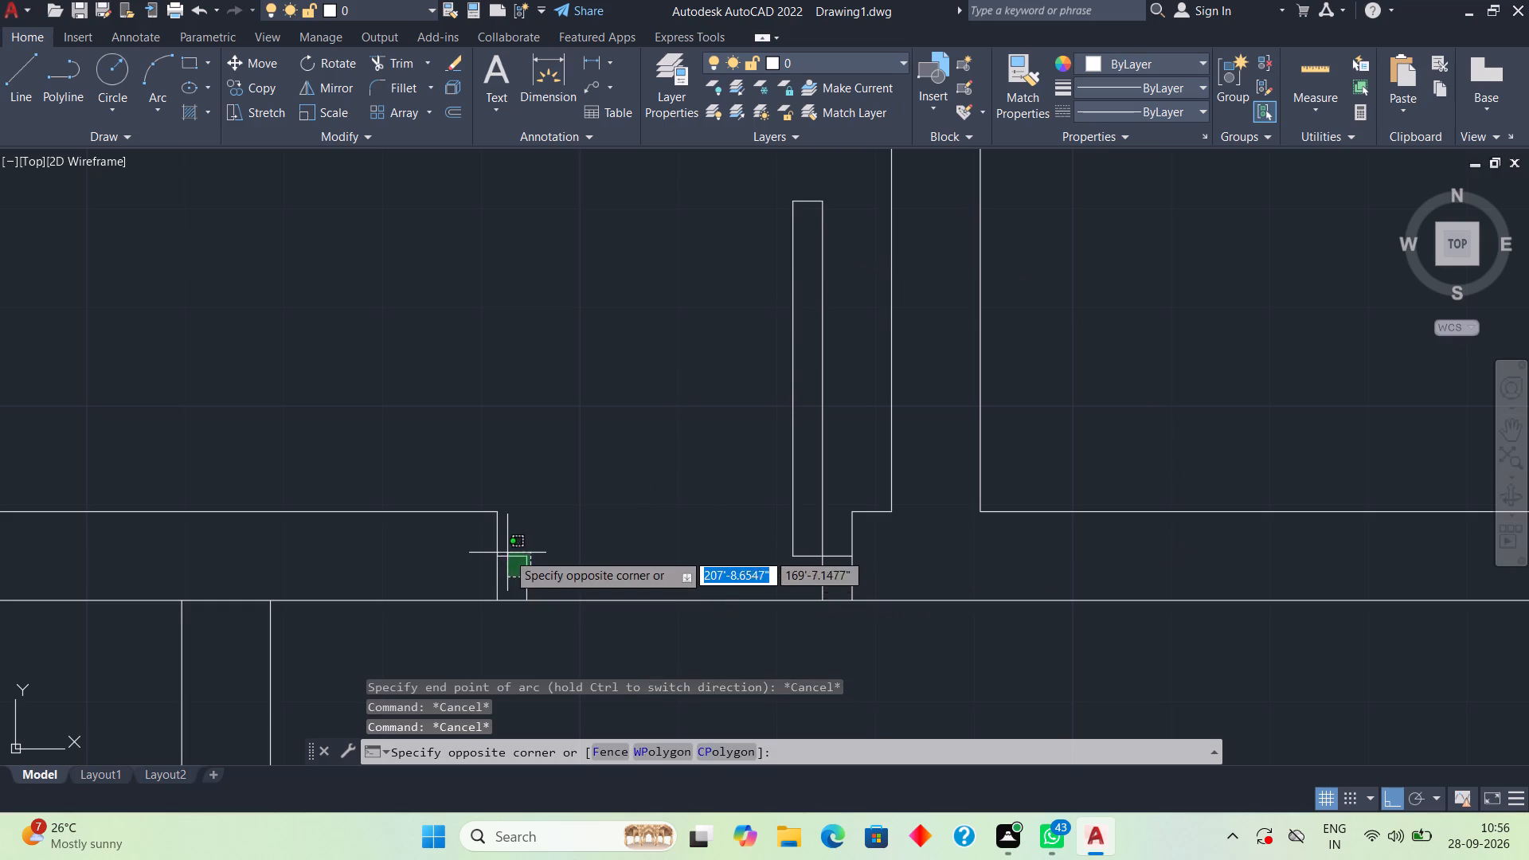
{"action": "left_click", "coordinate": [507, 553]}
{"action": "key", "text": "Delete"}
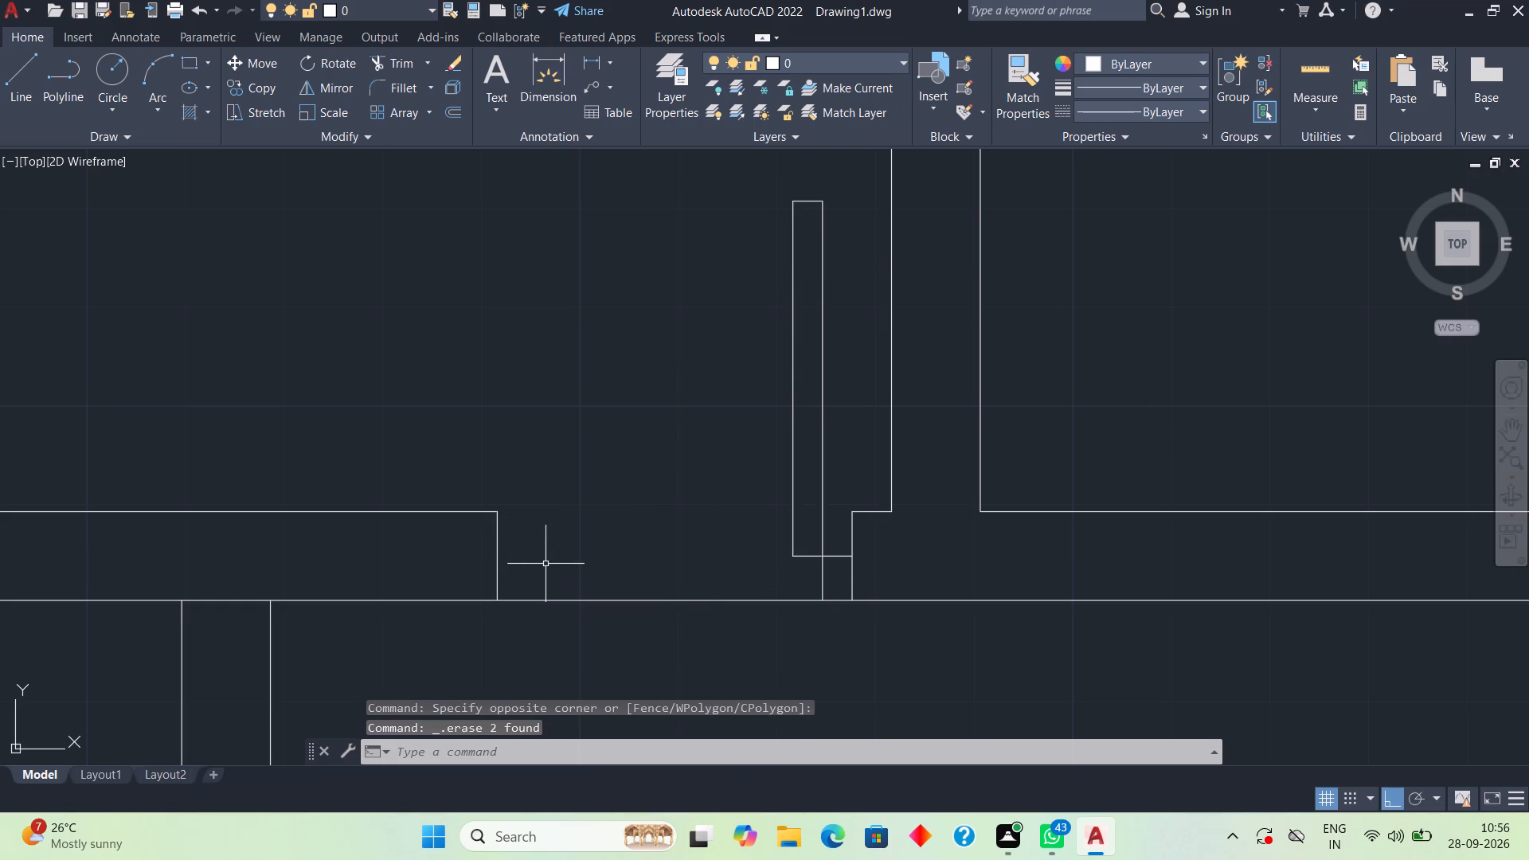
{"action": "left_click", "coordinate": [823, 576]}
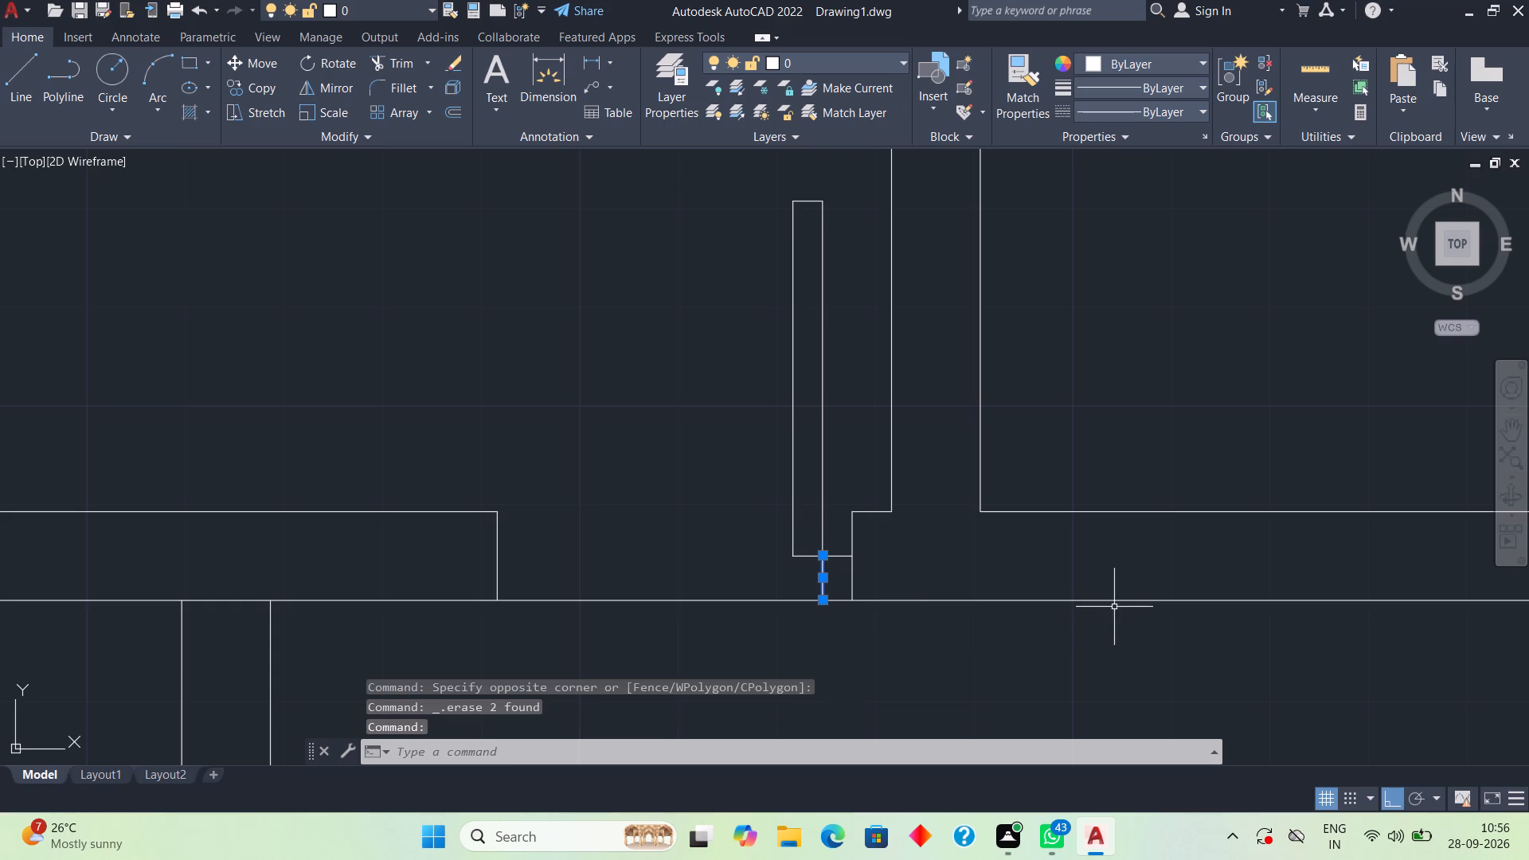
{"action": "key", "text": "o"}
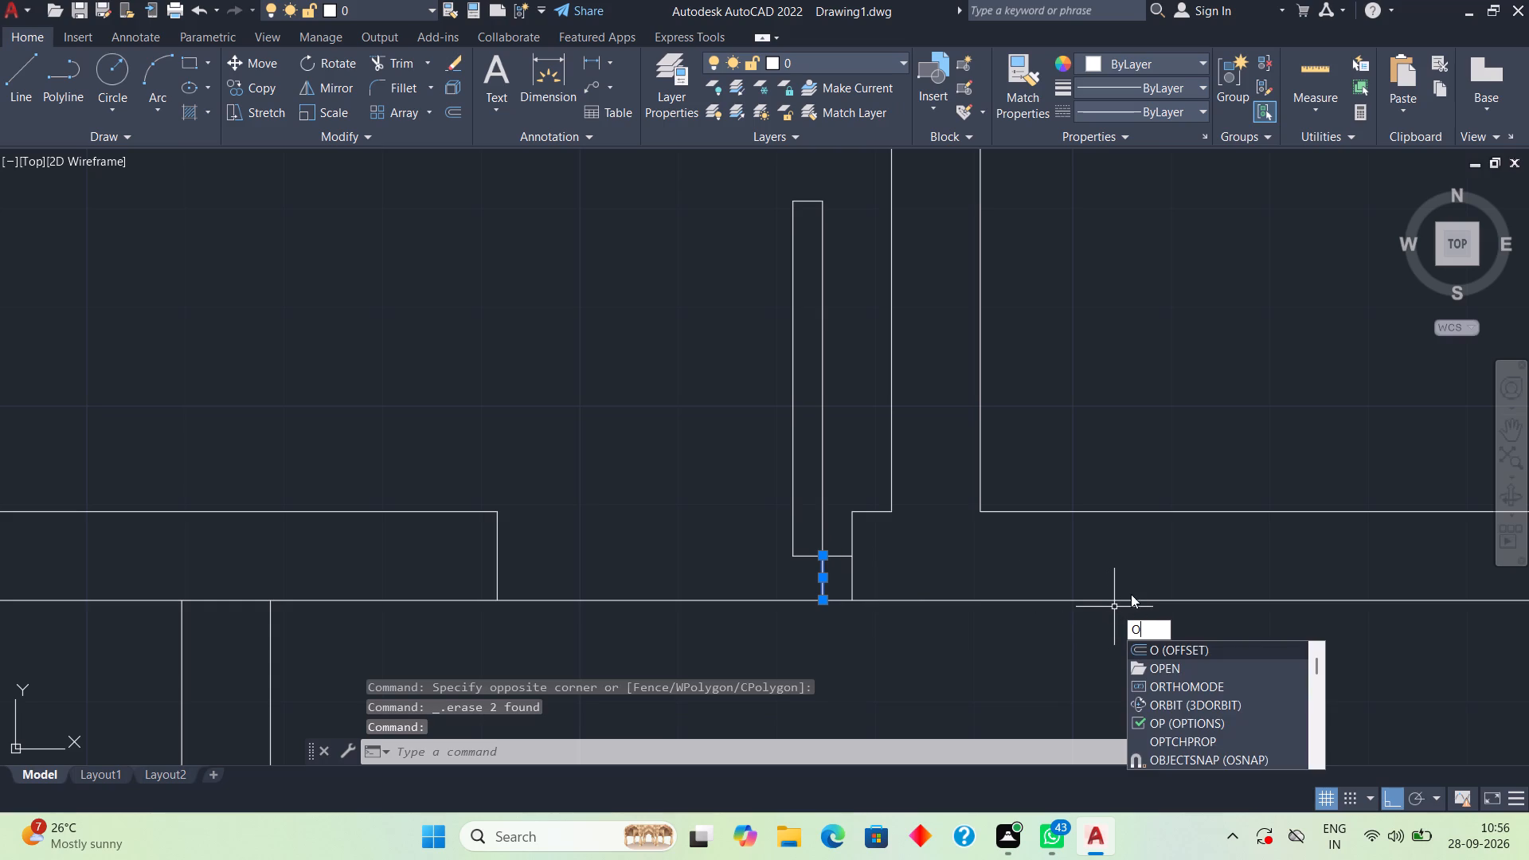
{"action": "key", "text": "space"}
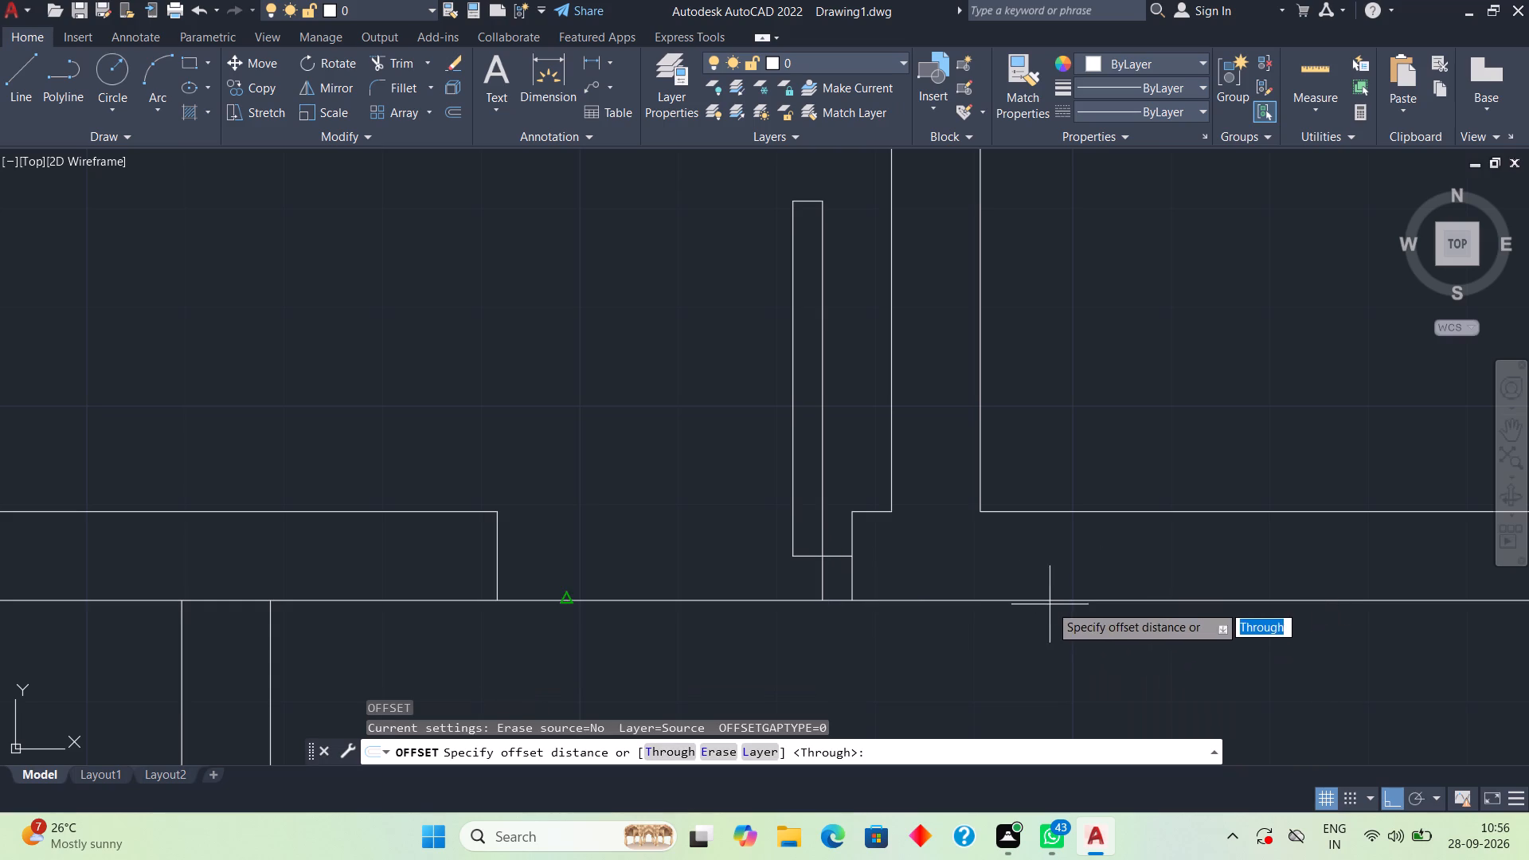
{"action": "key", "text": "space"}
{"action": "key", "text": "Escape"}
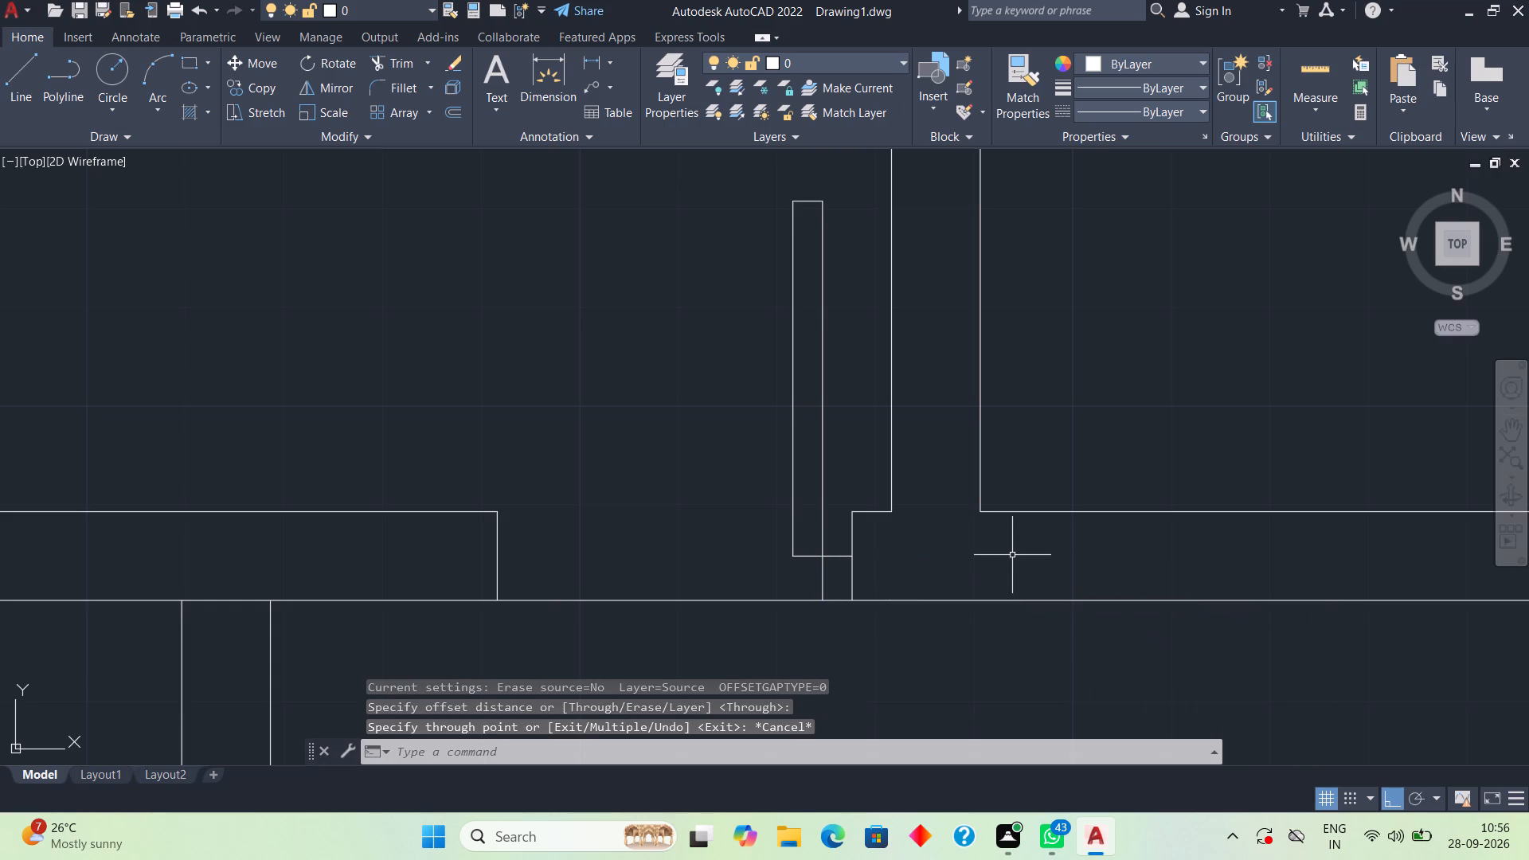
Offset the right door frame's inner vertical line 3' to the left.
{"action": "key", "text": "o"}
{"action": "key", "text": "space"}
{"action": "key", "text": "space"}
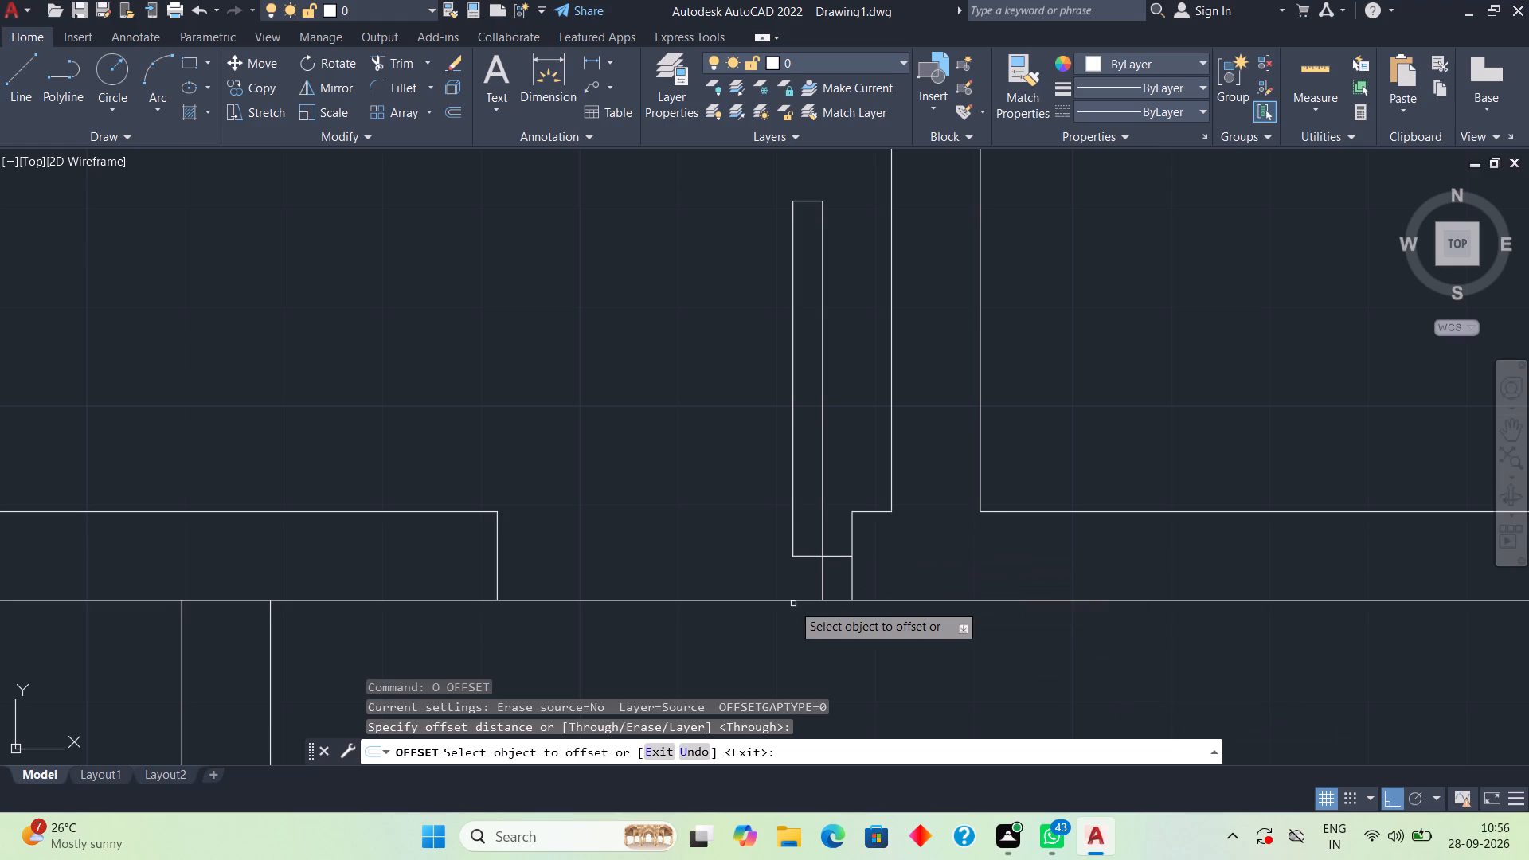
{"action": "left_click", "coordinate": [821, 575]}
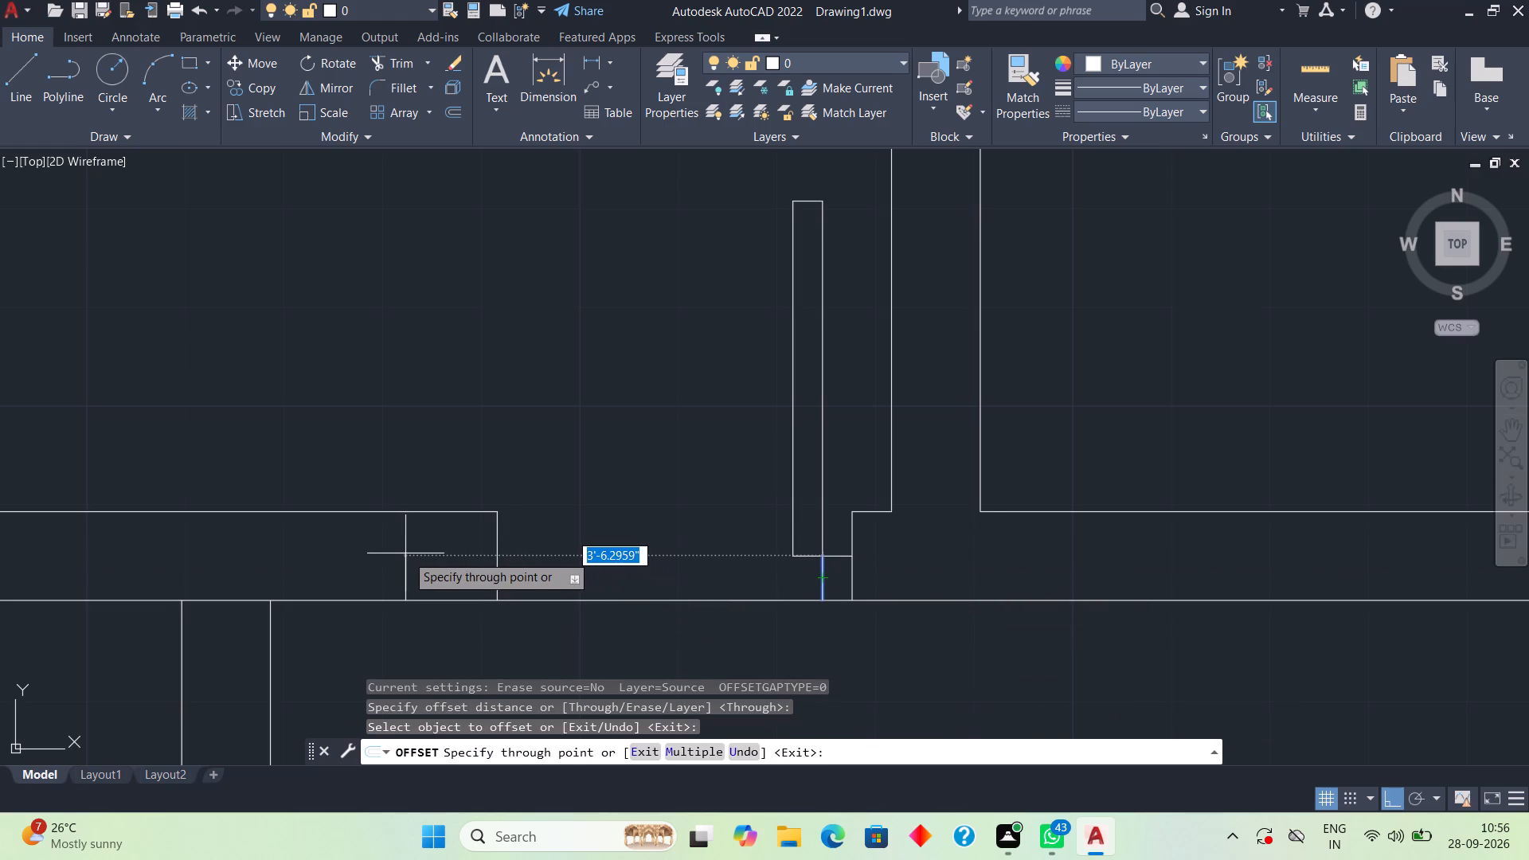
{"action": "type", "text": "3'"}
{"action": "key", "text": "Return"}
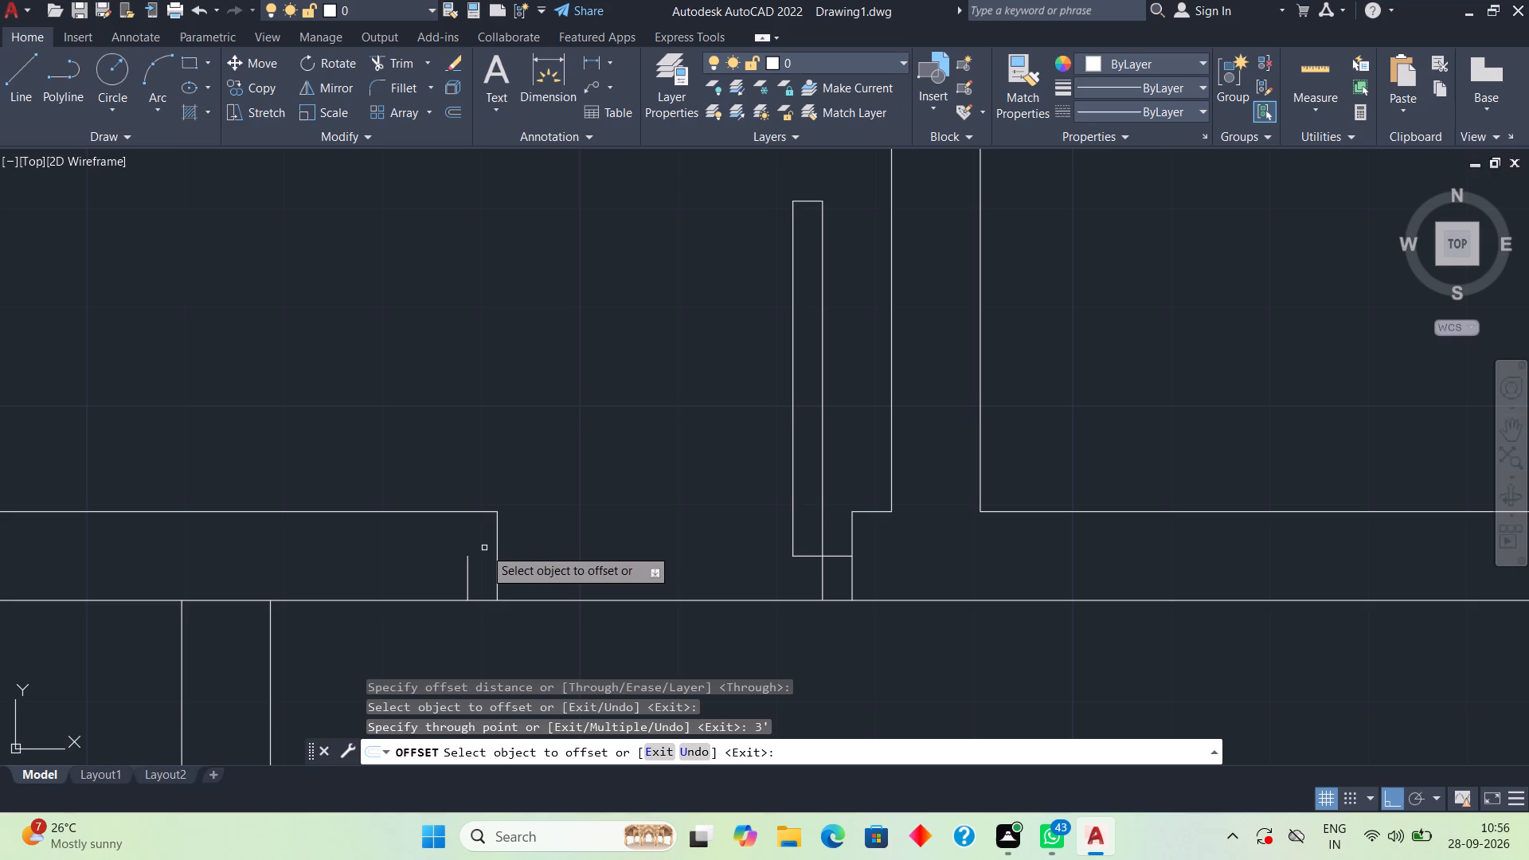
{"action": "key", "text": "space"}
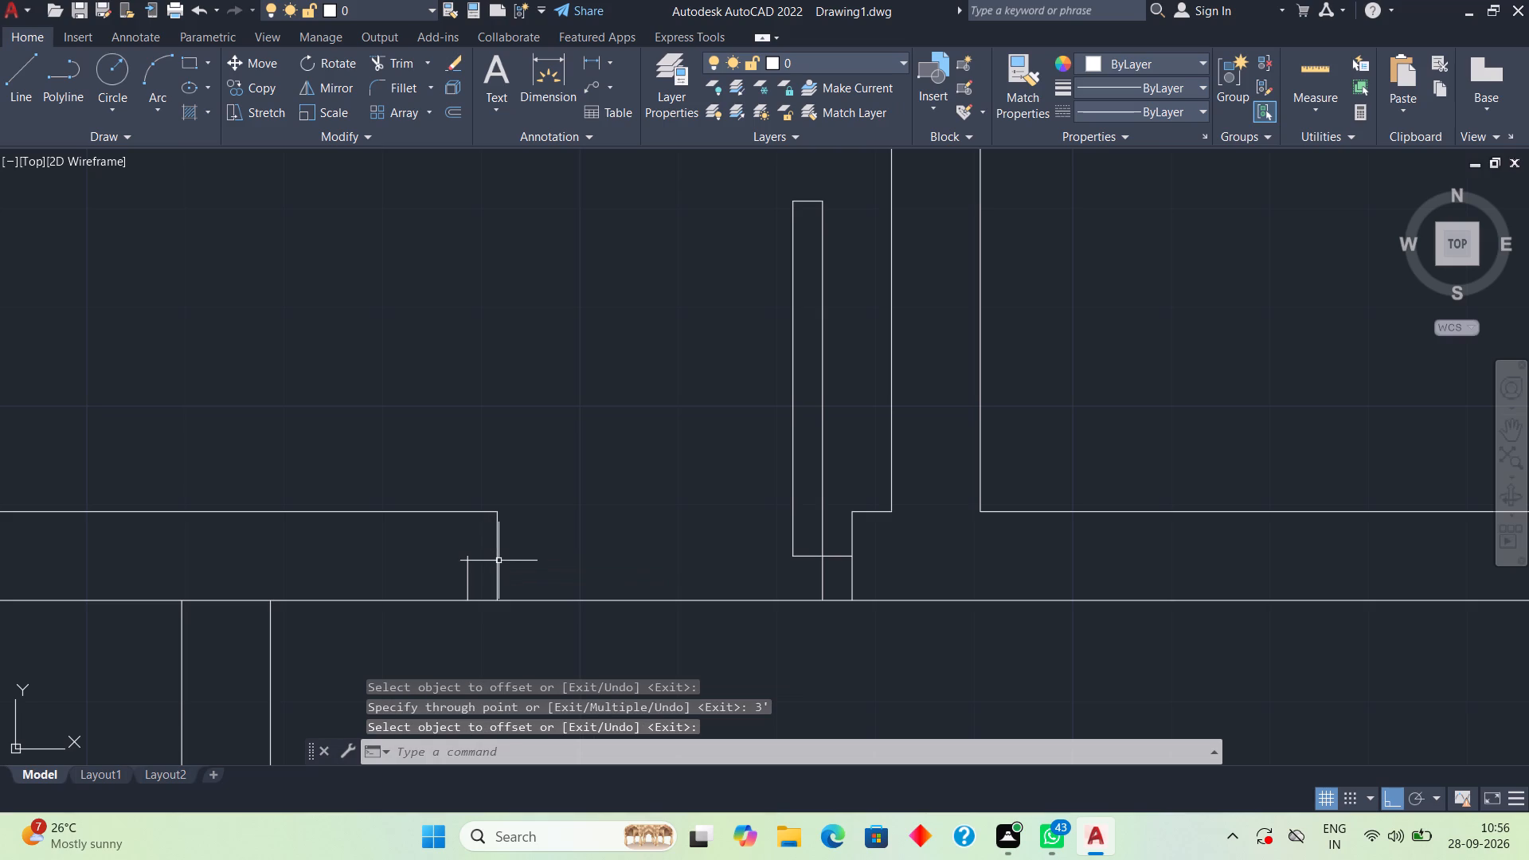
Delete the vertical wall-end line at the left side of the door opening.
{"action": "left_click", "coordinate": [499, 561]}
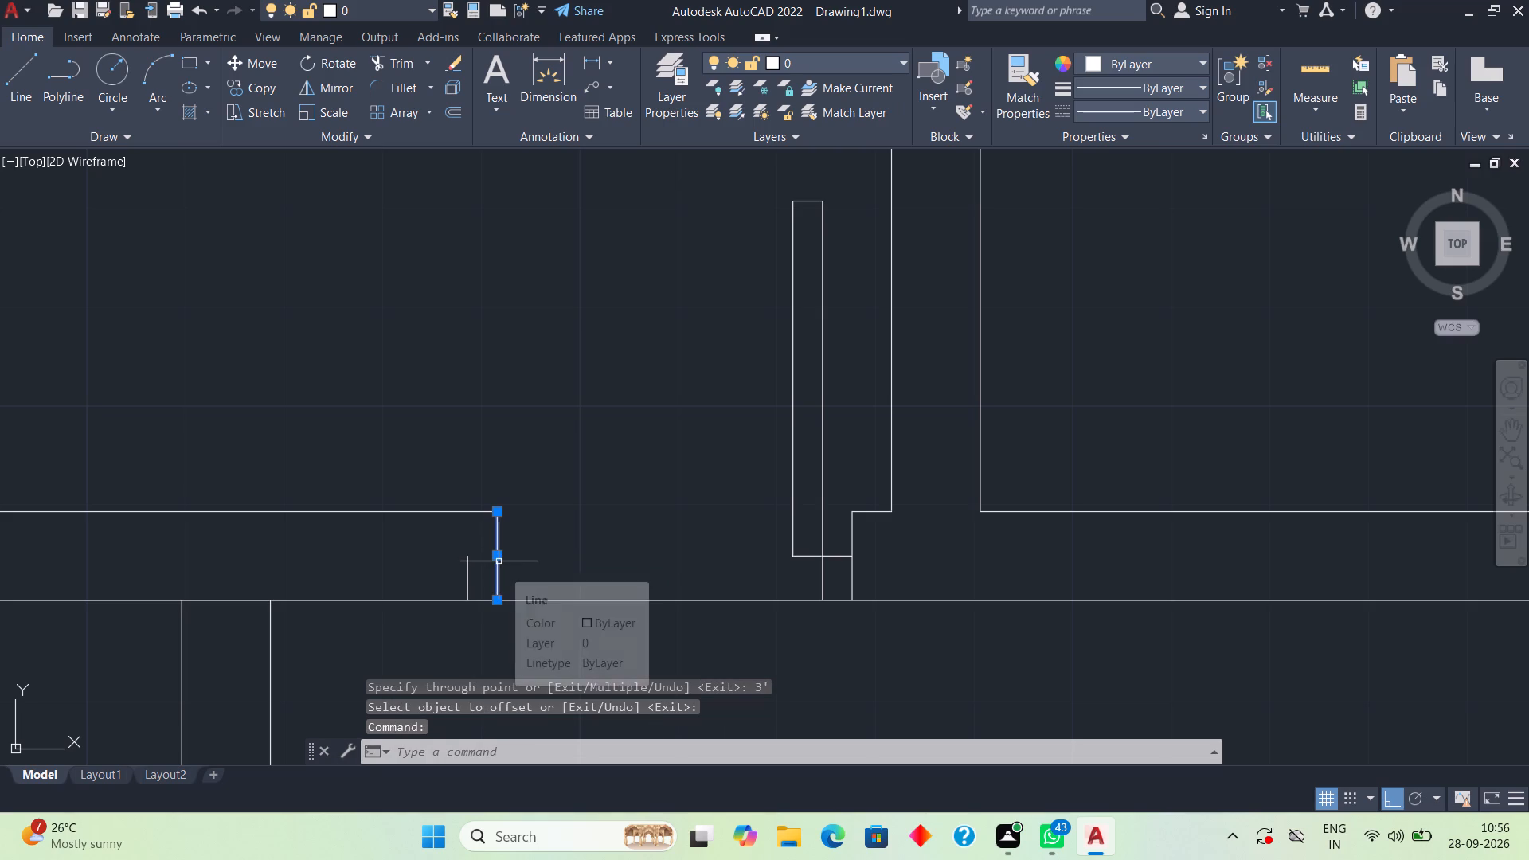
{"action": "key", "text": "Delete"}
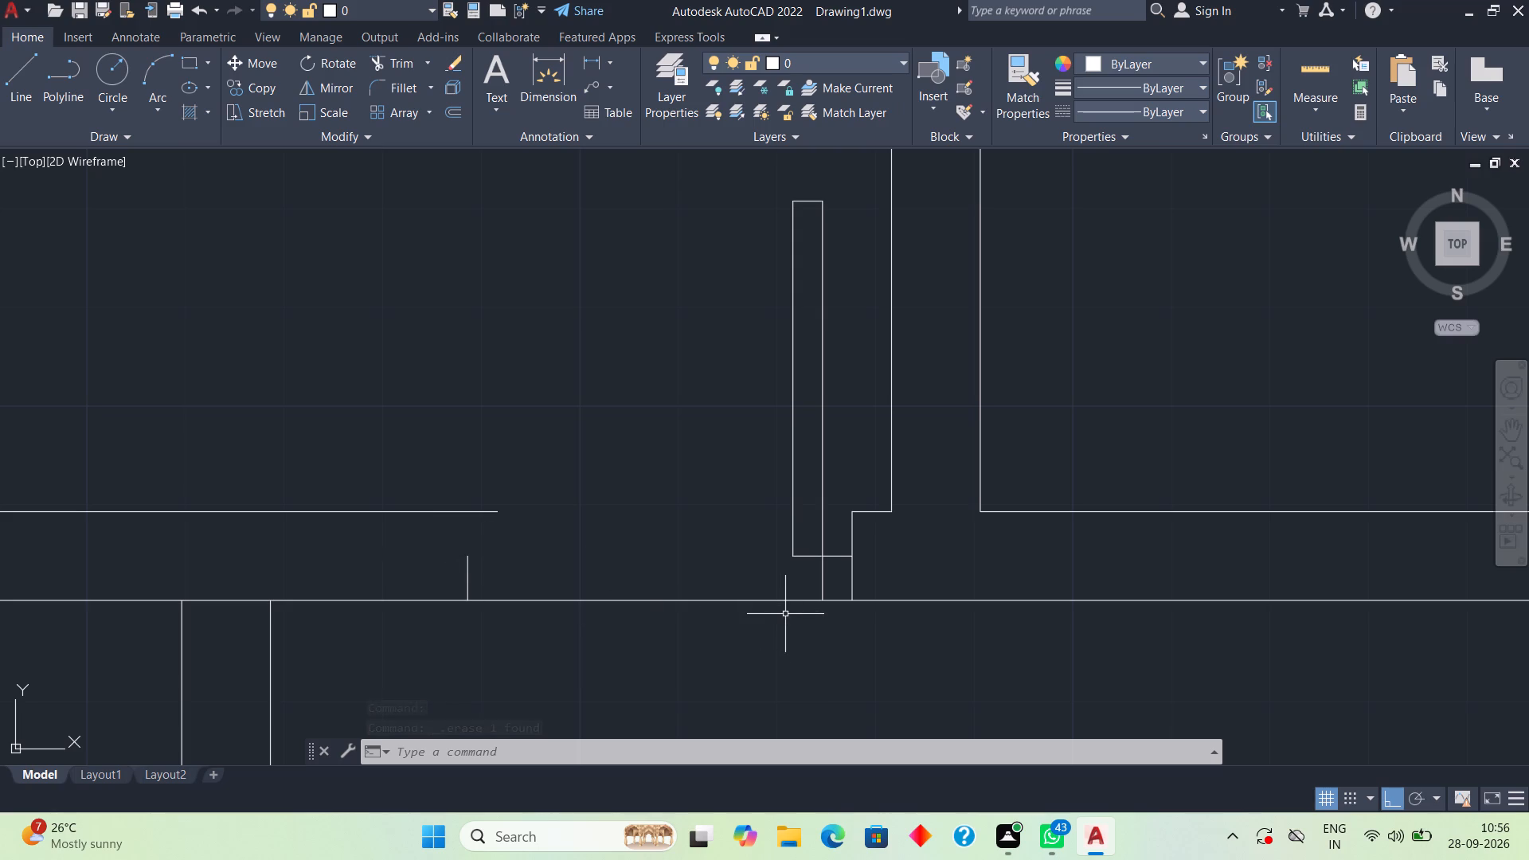
Offset the new short vertical line at the opening's left side 3" further to the left.
{"action": "scroll", "coordinate": [785, 614], "scroll_direction": "up", "scroll_amount": 2}
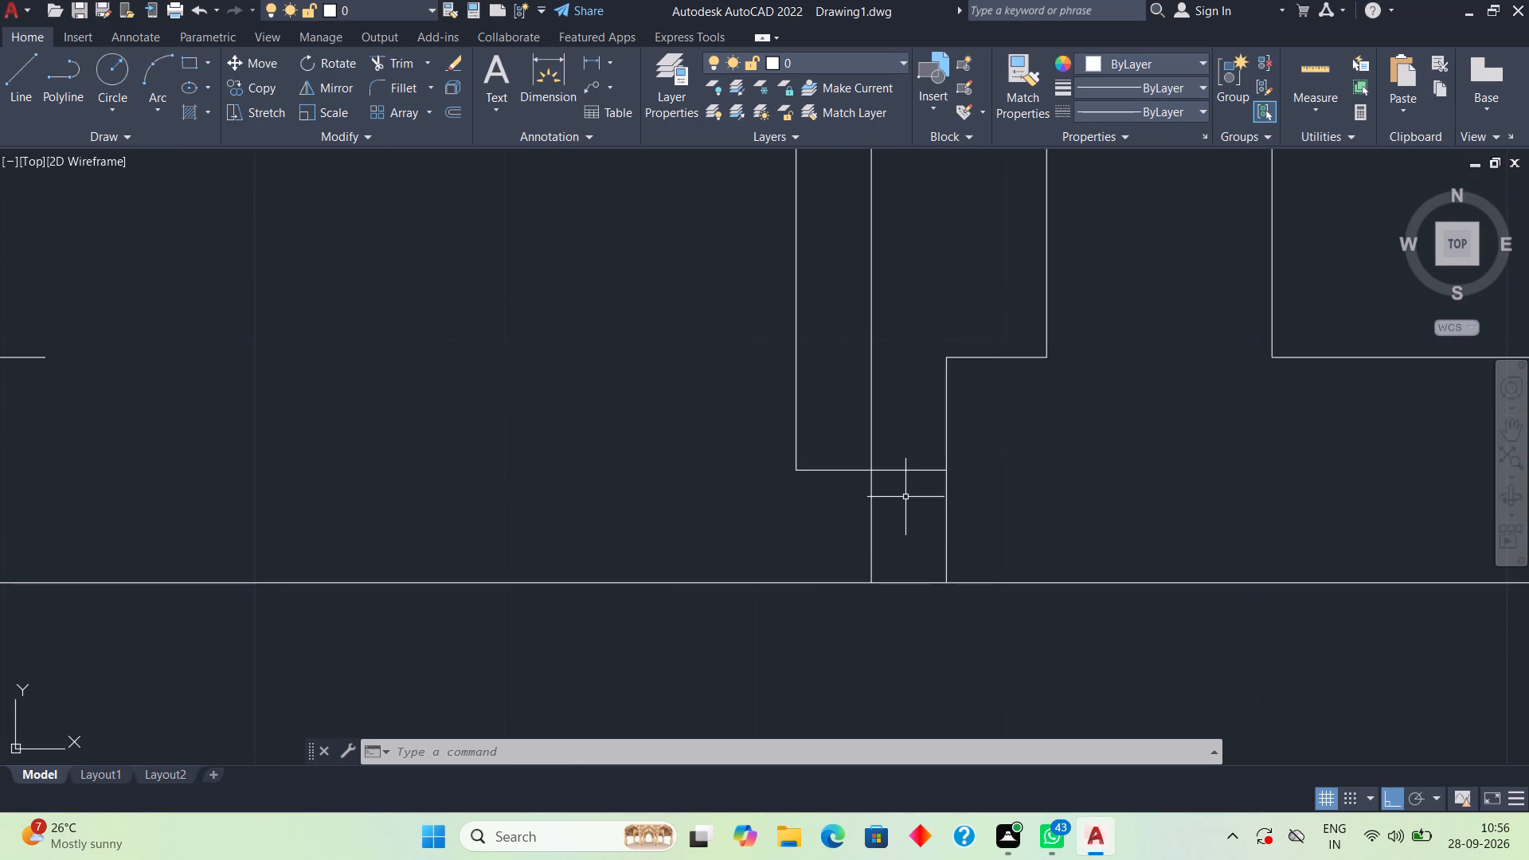
{"action": "scroll", "coordinate": [905, 497], "scroll_direction": "down", "scroll_amount": 1}
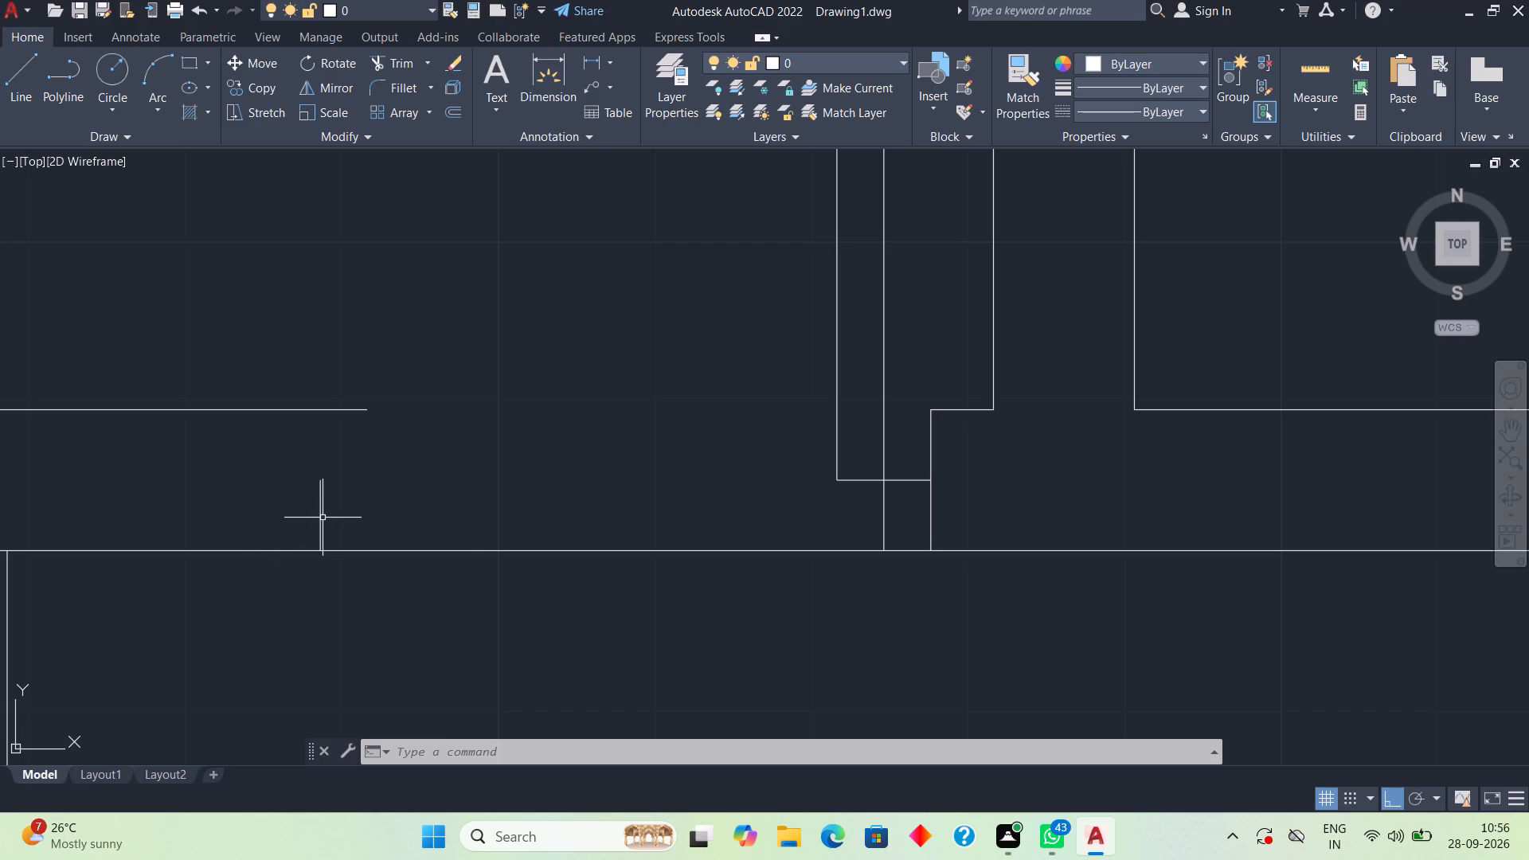
{"action": "type", "text": "o"}
{"action": "key", "text": "space"}
{"action": "key", "text": "space"}
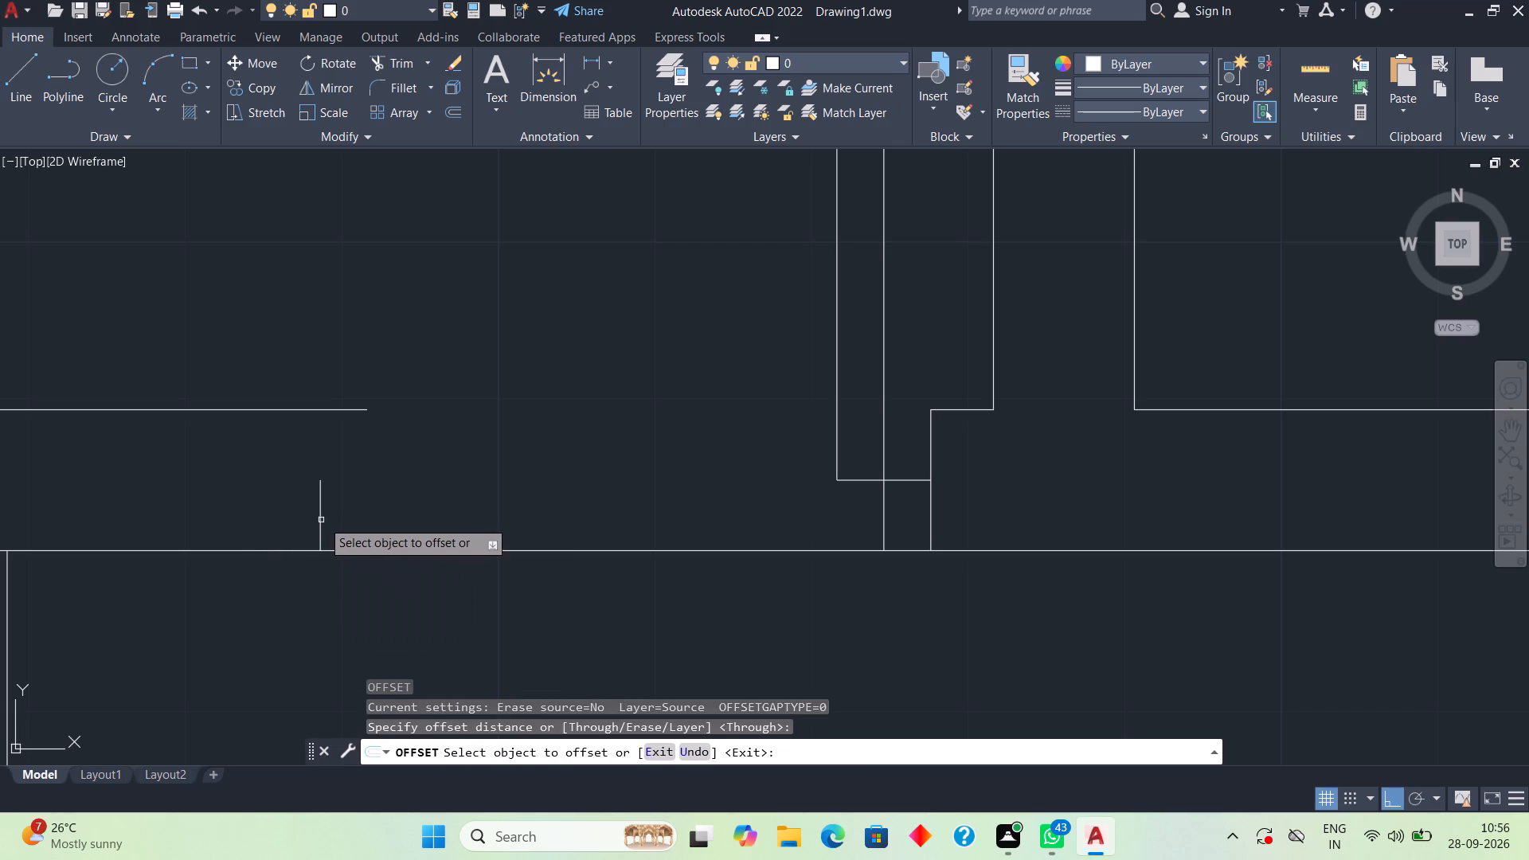
{"action": "left_click", "coordinate": [322, 527]}
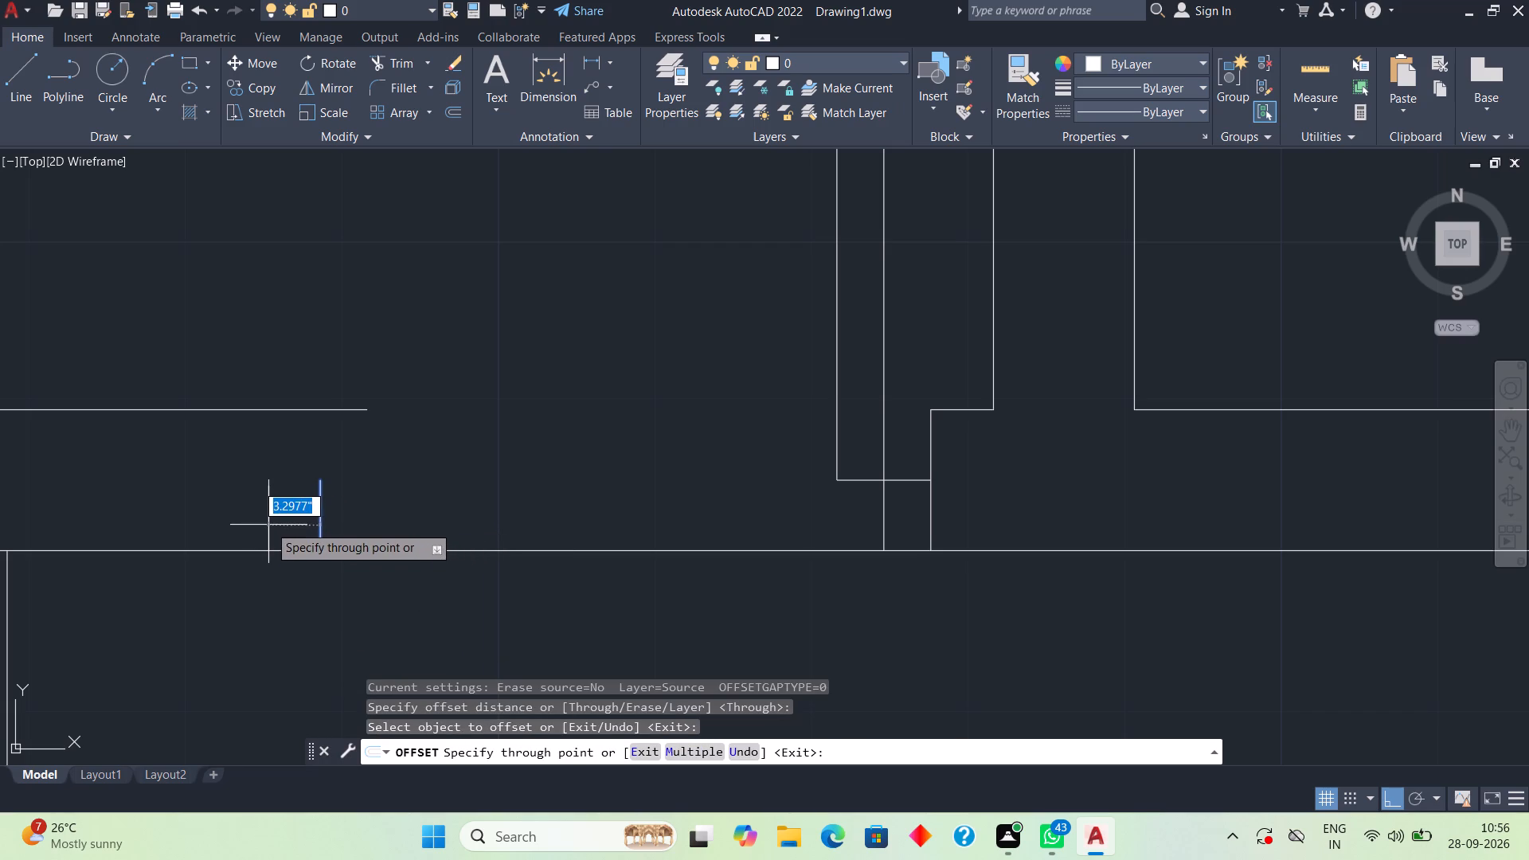
{"action": "type", "text": "3\""}
{"action": "key", "text": "Return"}
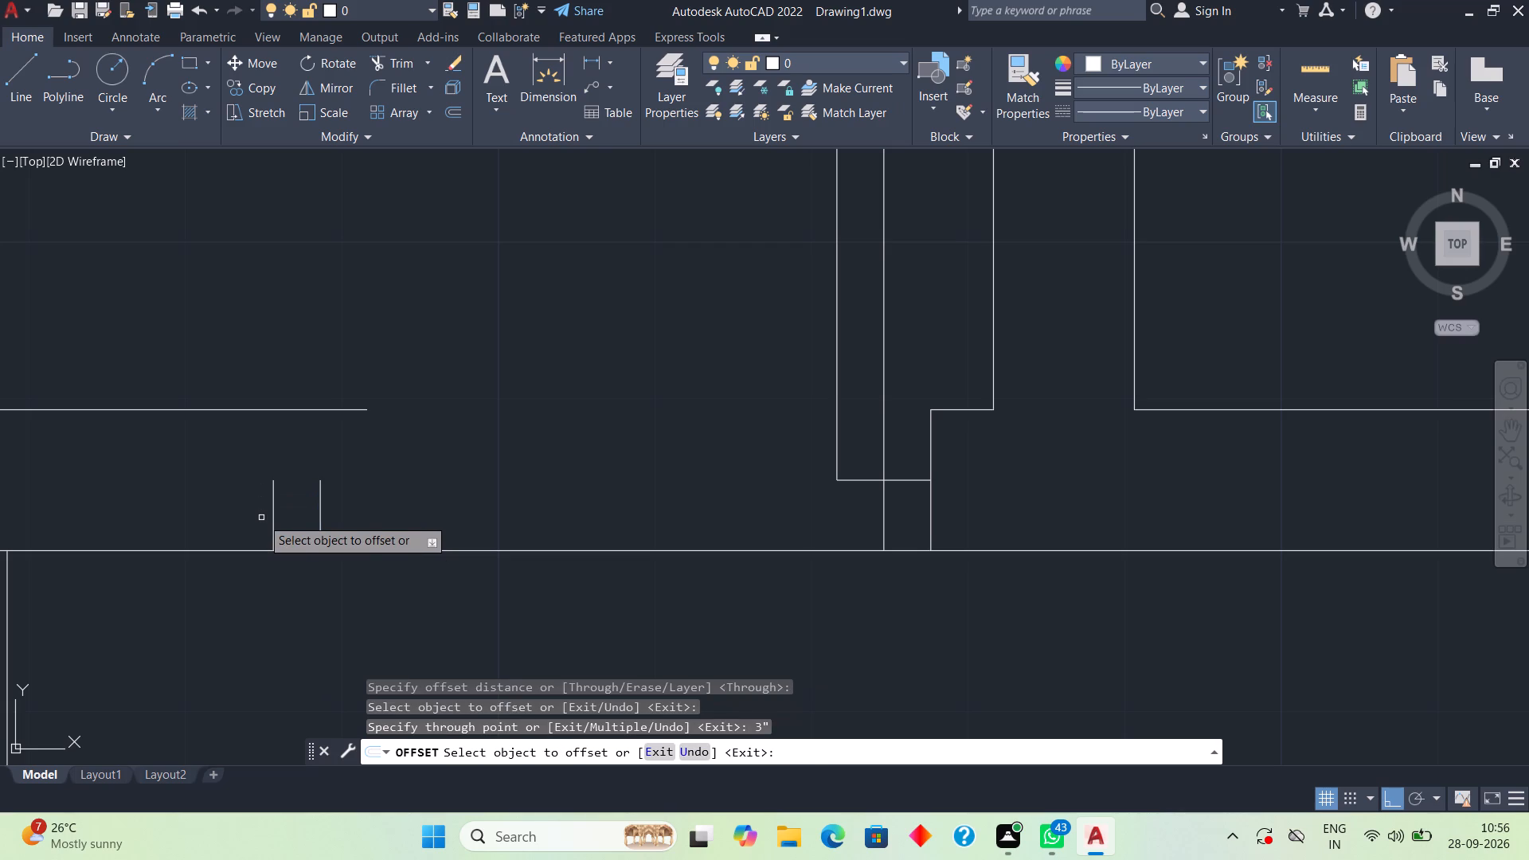
{"action": "key", "text": "space"}
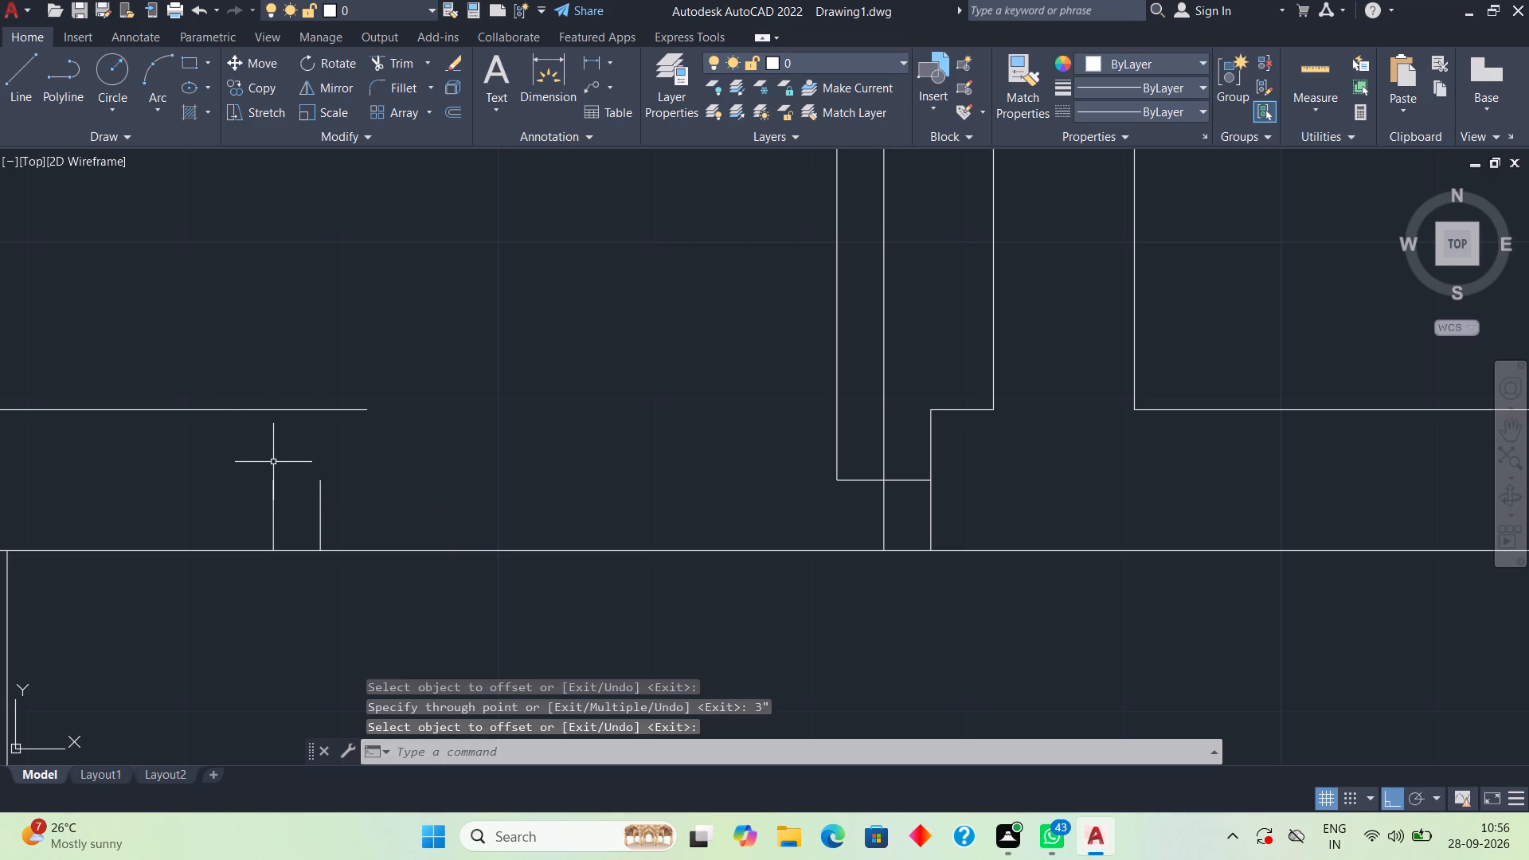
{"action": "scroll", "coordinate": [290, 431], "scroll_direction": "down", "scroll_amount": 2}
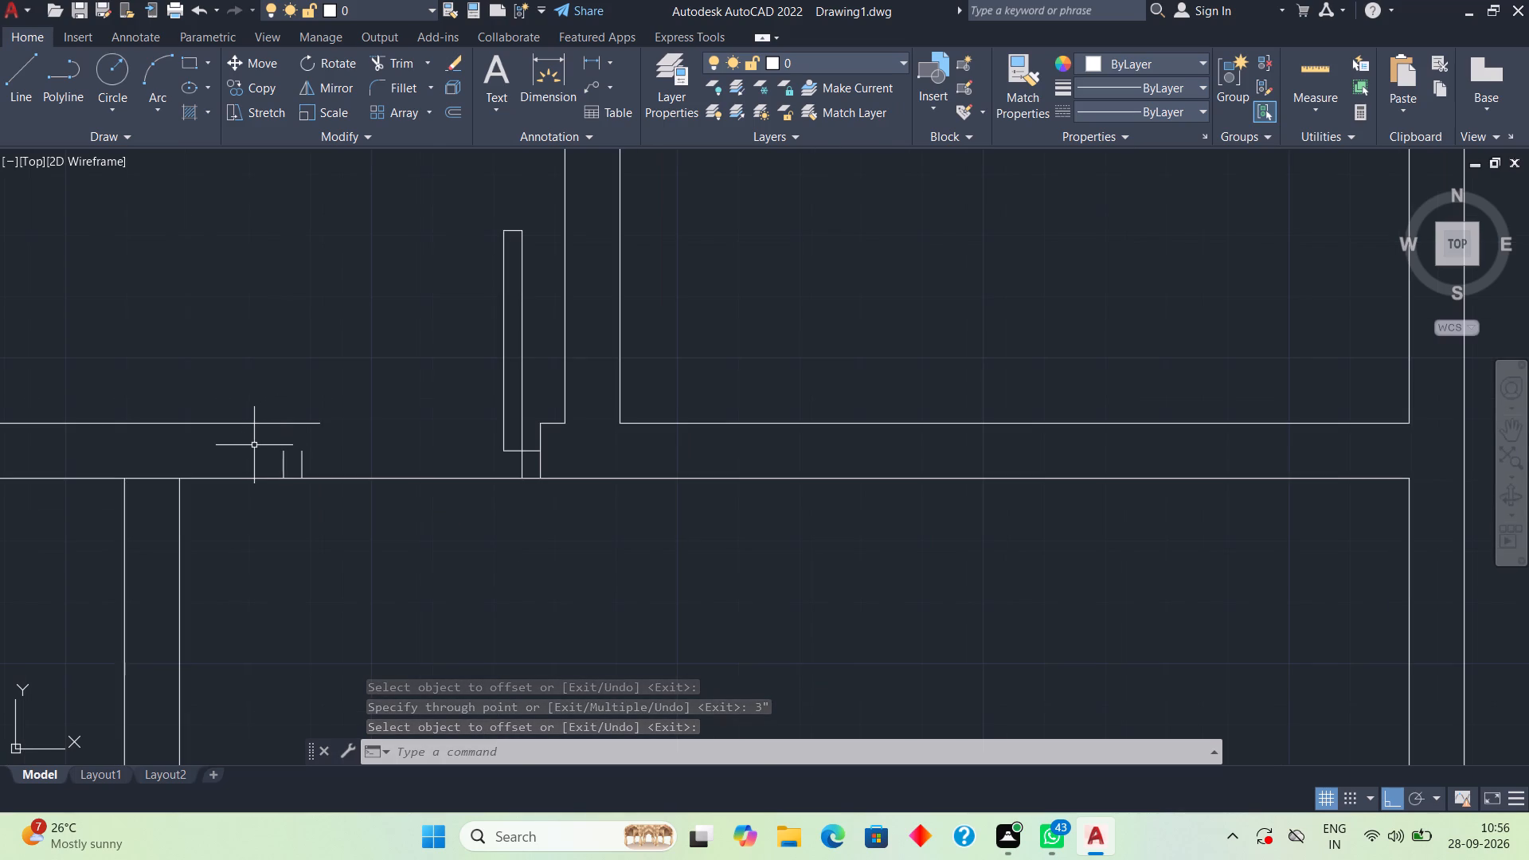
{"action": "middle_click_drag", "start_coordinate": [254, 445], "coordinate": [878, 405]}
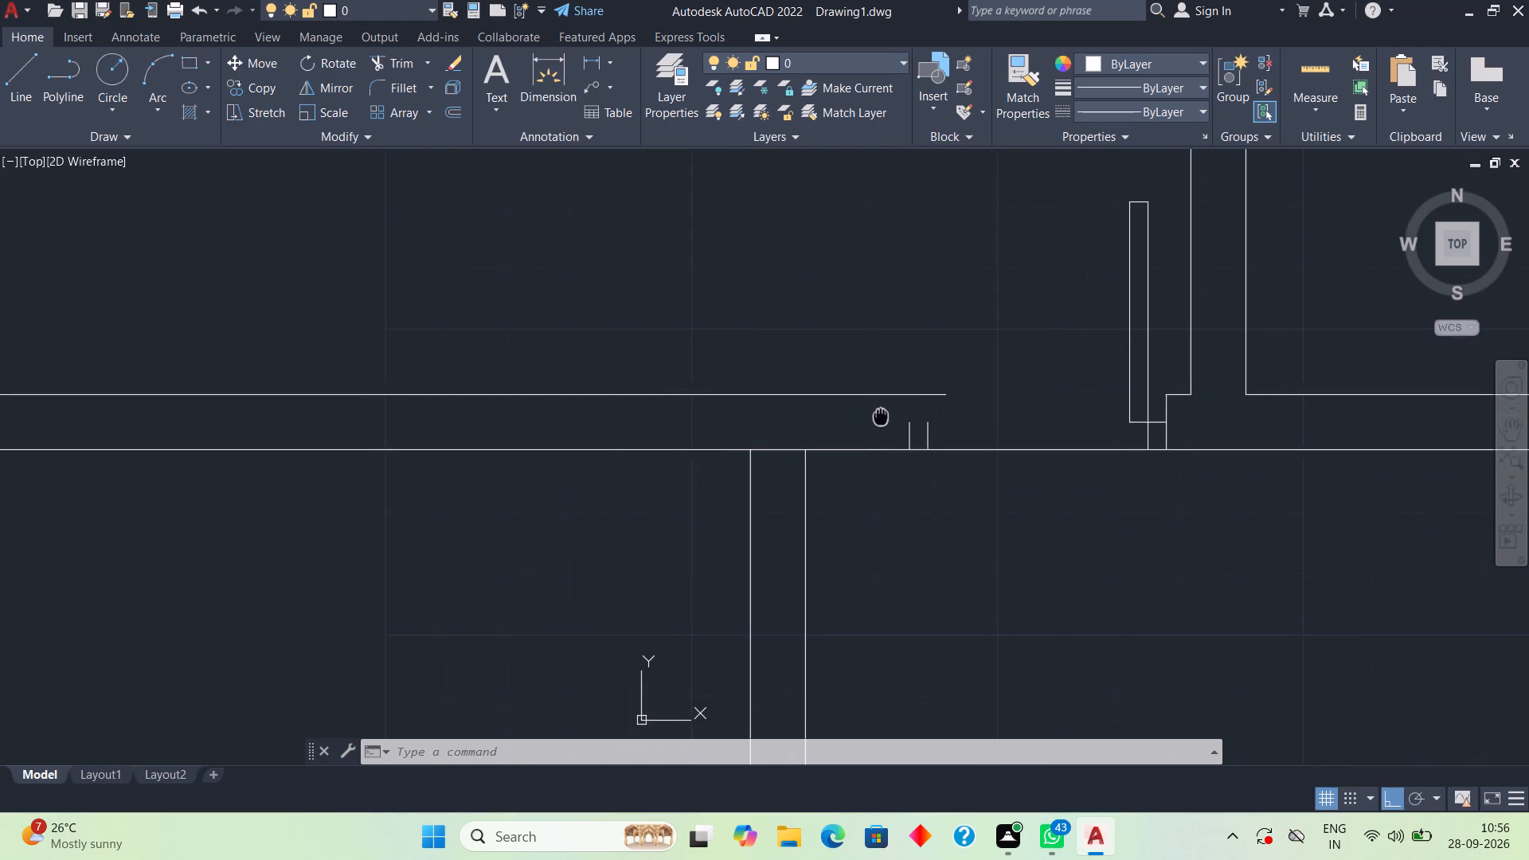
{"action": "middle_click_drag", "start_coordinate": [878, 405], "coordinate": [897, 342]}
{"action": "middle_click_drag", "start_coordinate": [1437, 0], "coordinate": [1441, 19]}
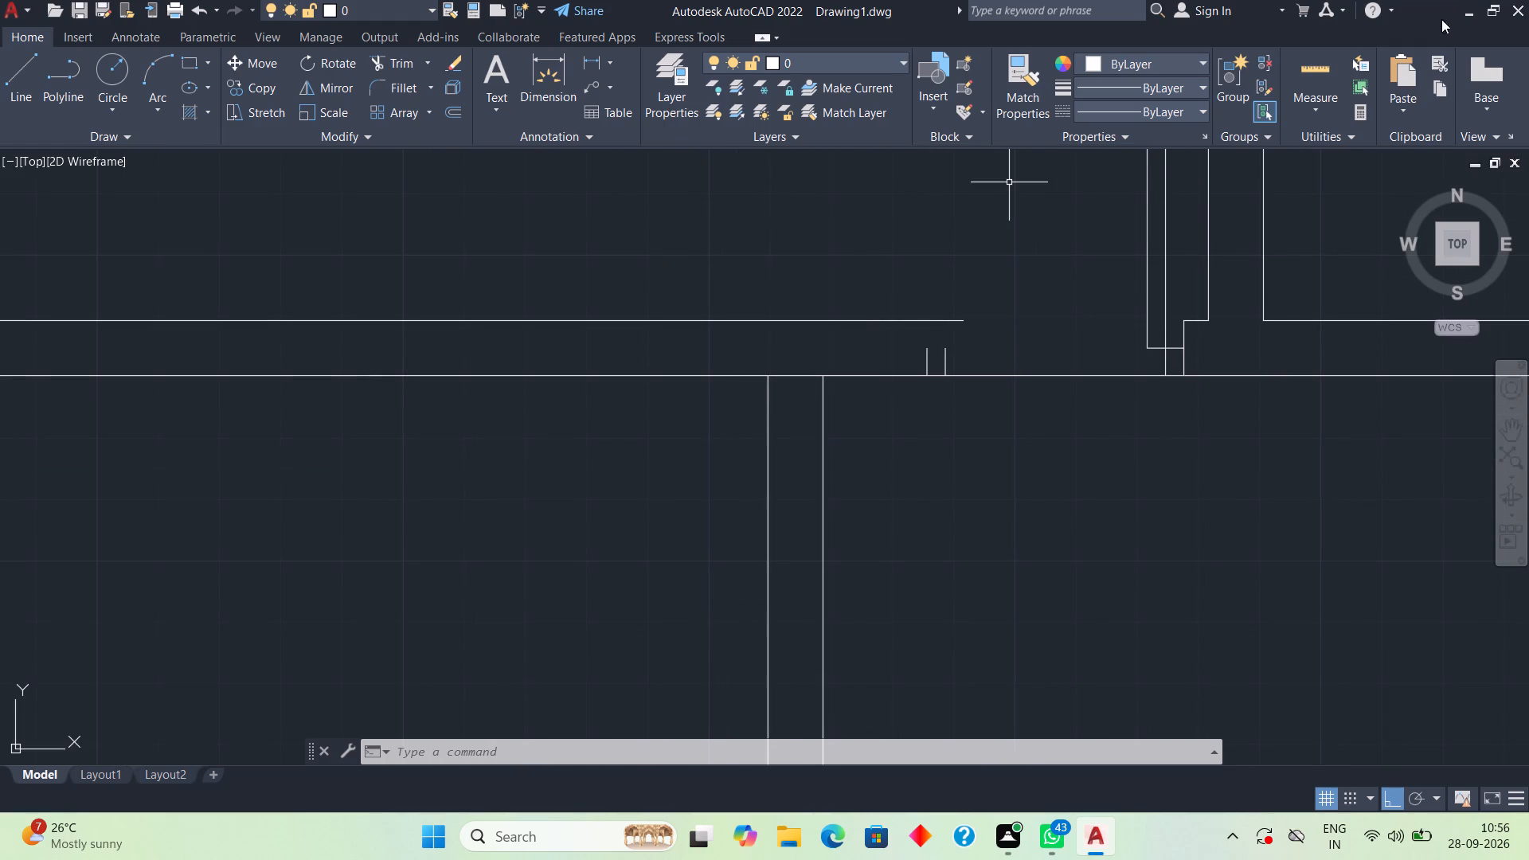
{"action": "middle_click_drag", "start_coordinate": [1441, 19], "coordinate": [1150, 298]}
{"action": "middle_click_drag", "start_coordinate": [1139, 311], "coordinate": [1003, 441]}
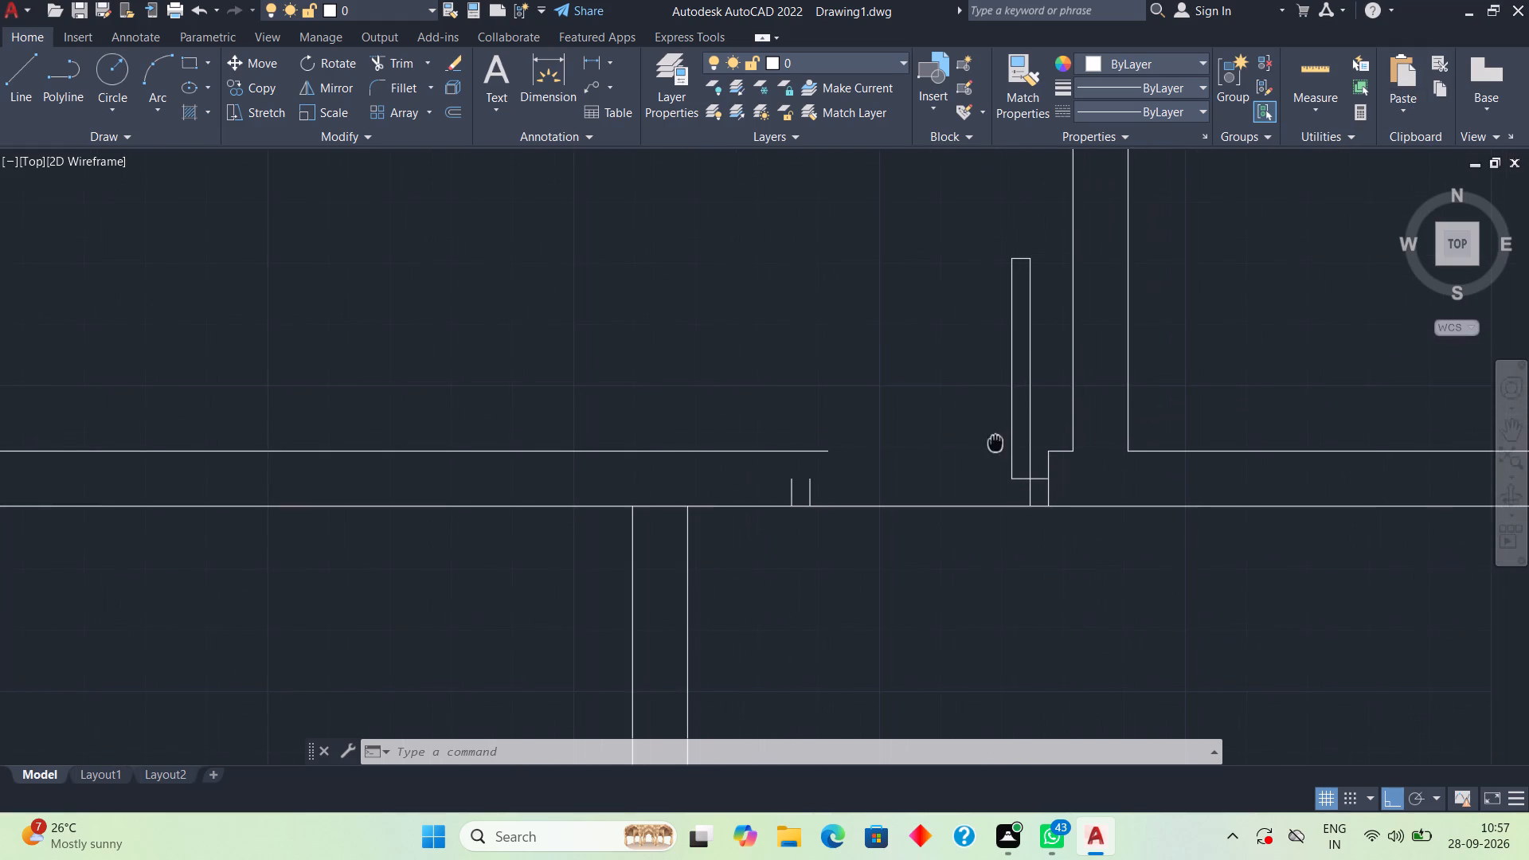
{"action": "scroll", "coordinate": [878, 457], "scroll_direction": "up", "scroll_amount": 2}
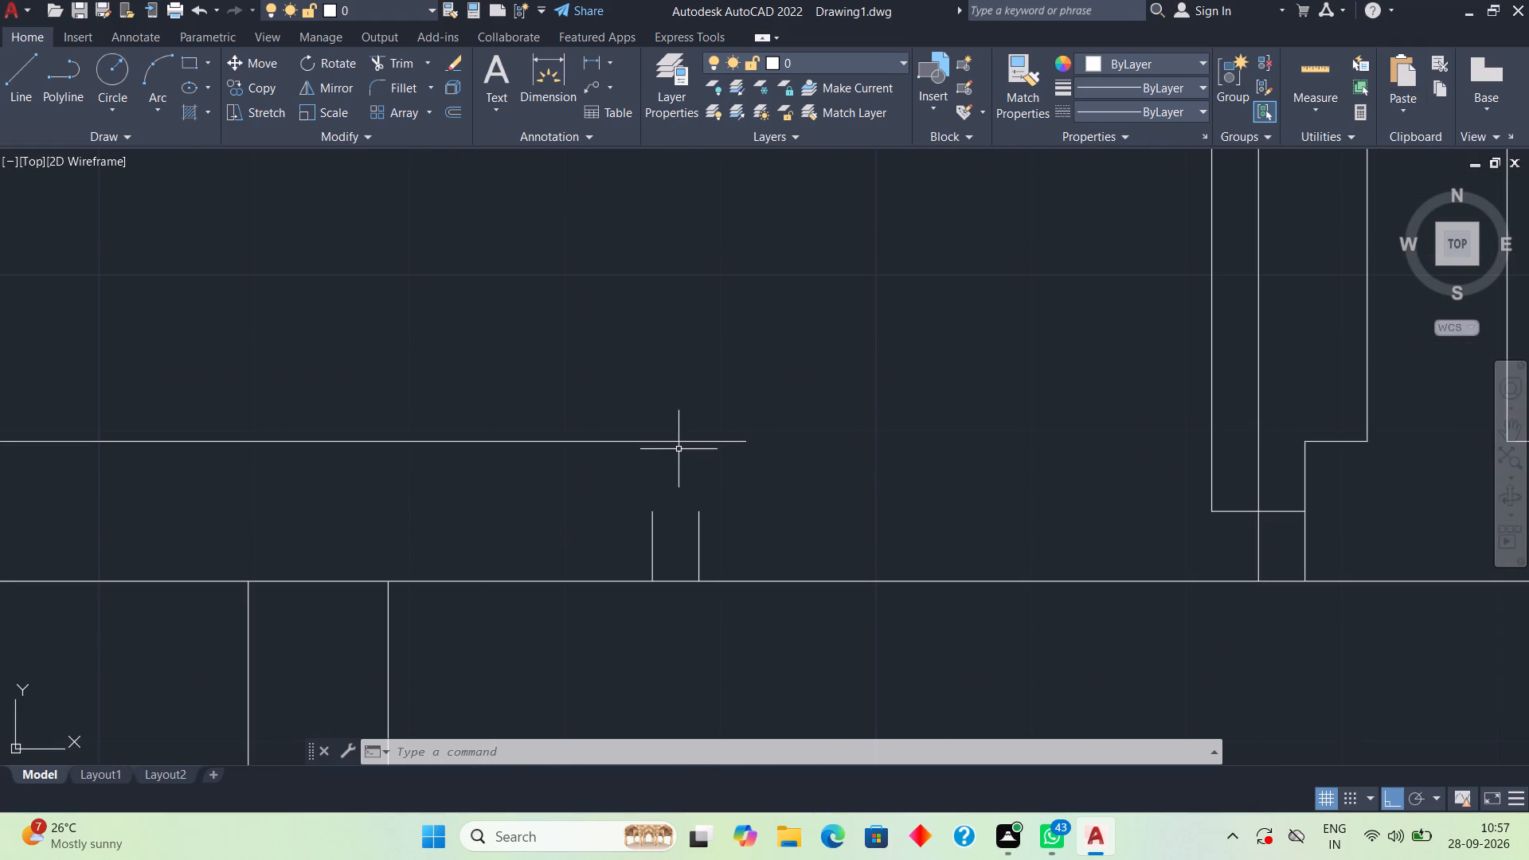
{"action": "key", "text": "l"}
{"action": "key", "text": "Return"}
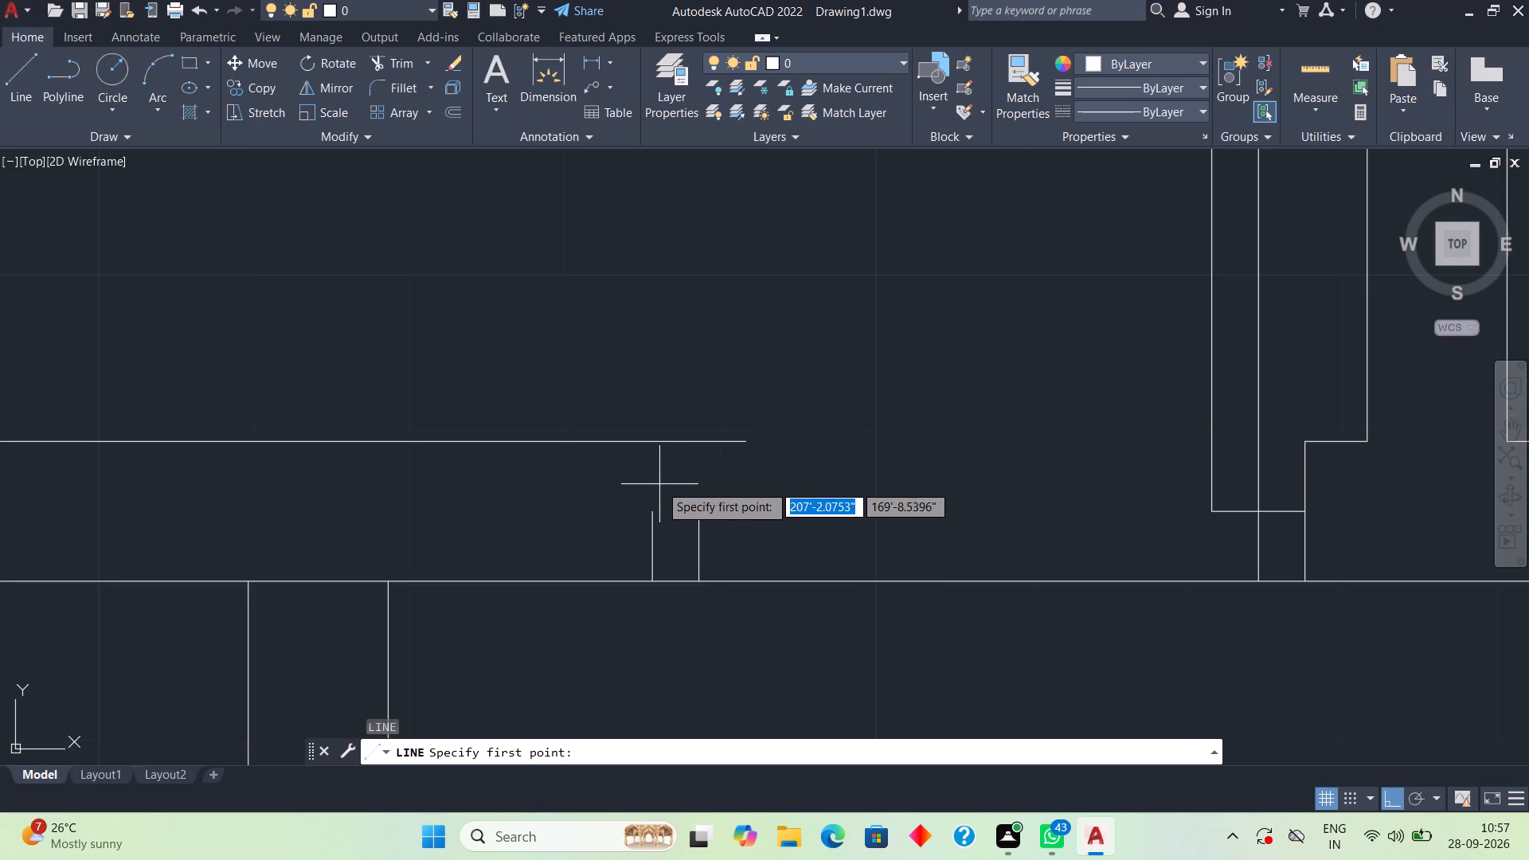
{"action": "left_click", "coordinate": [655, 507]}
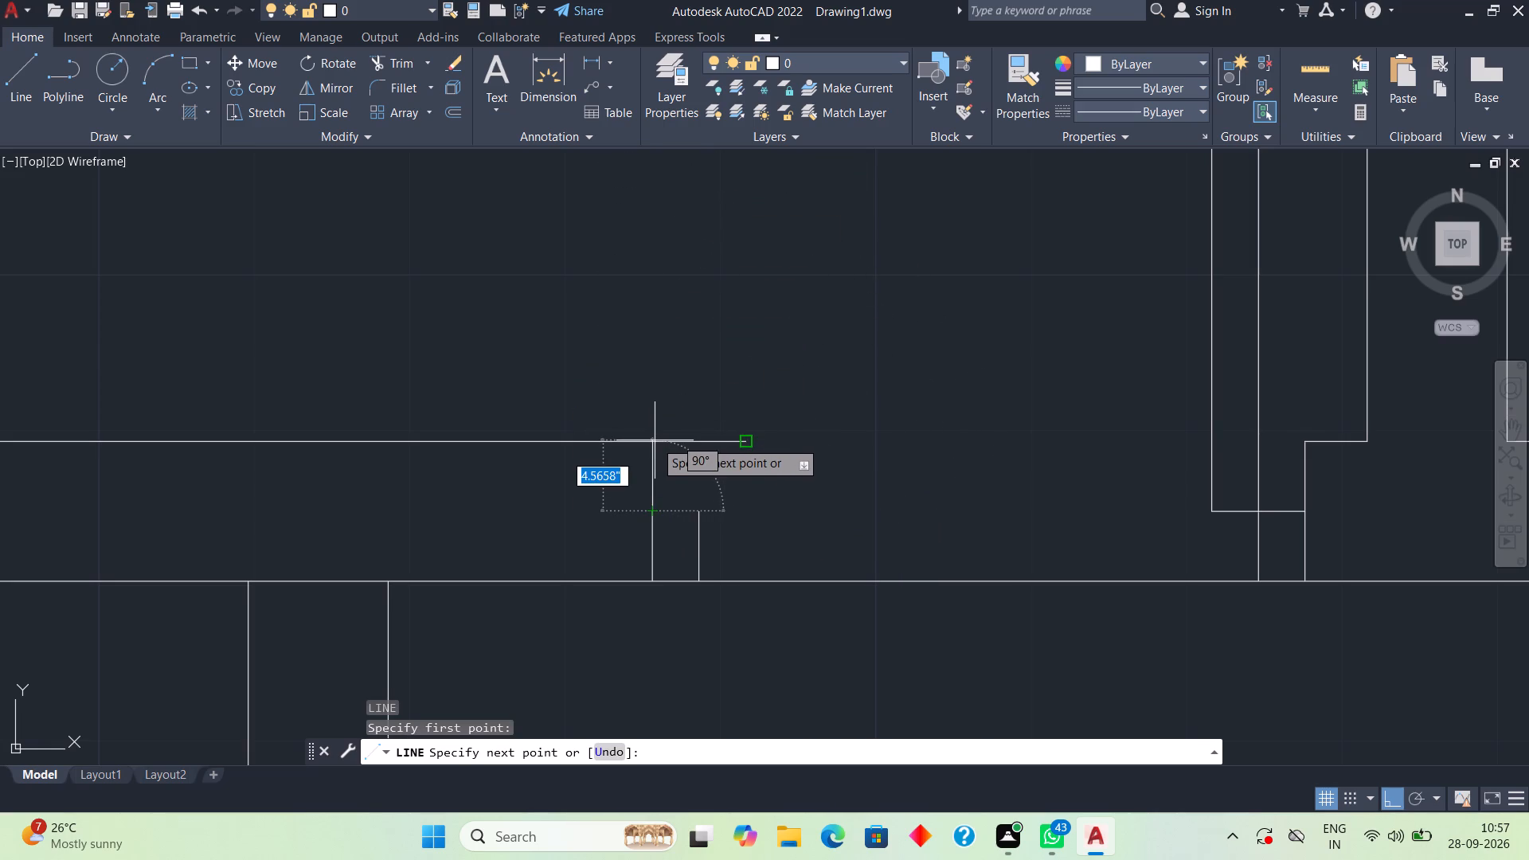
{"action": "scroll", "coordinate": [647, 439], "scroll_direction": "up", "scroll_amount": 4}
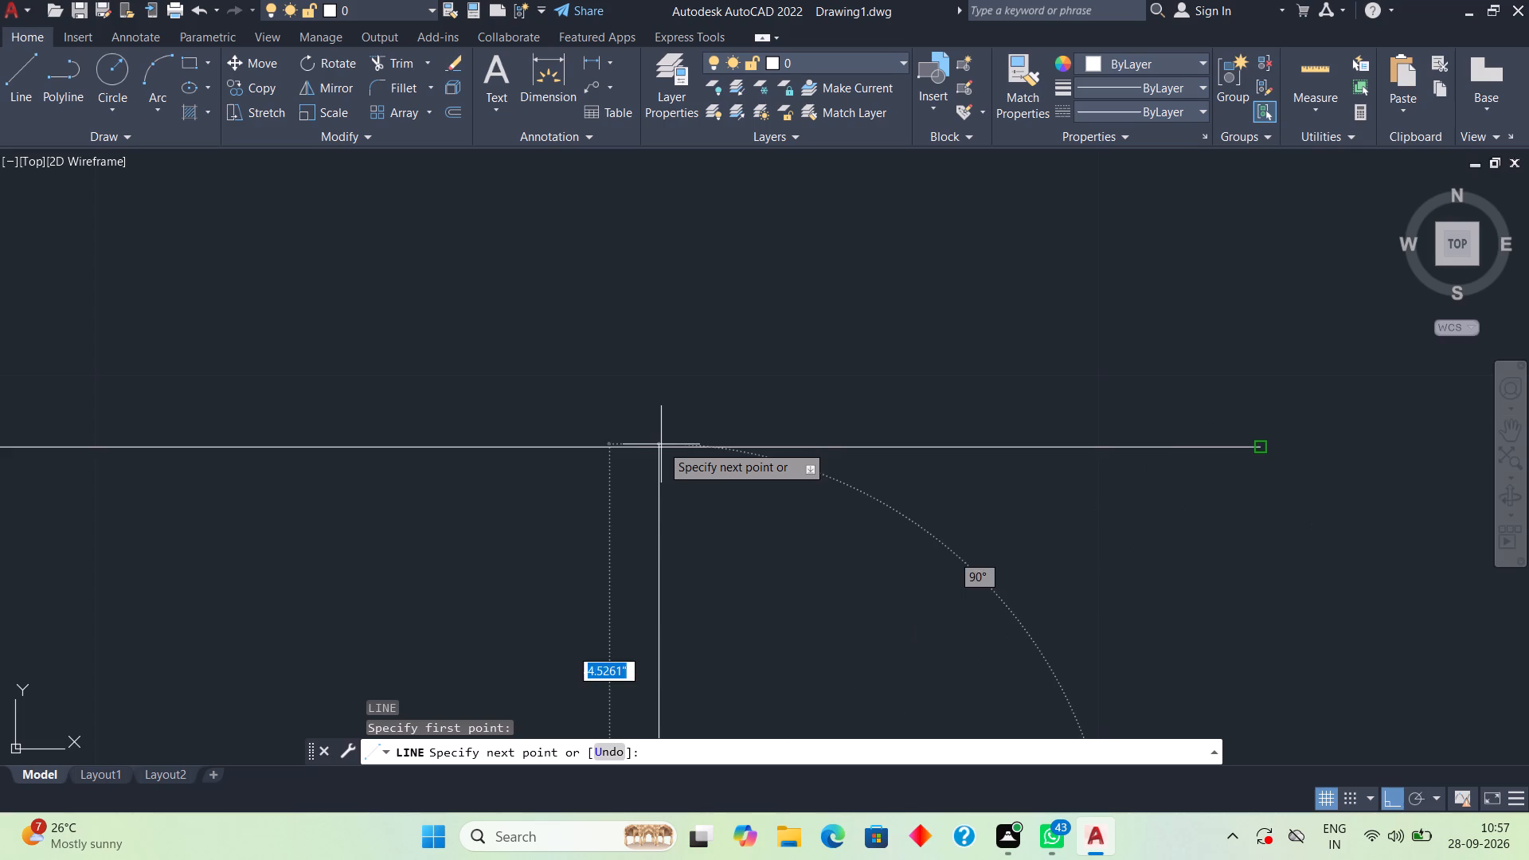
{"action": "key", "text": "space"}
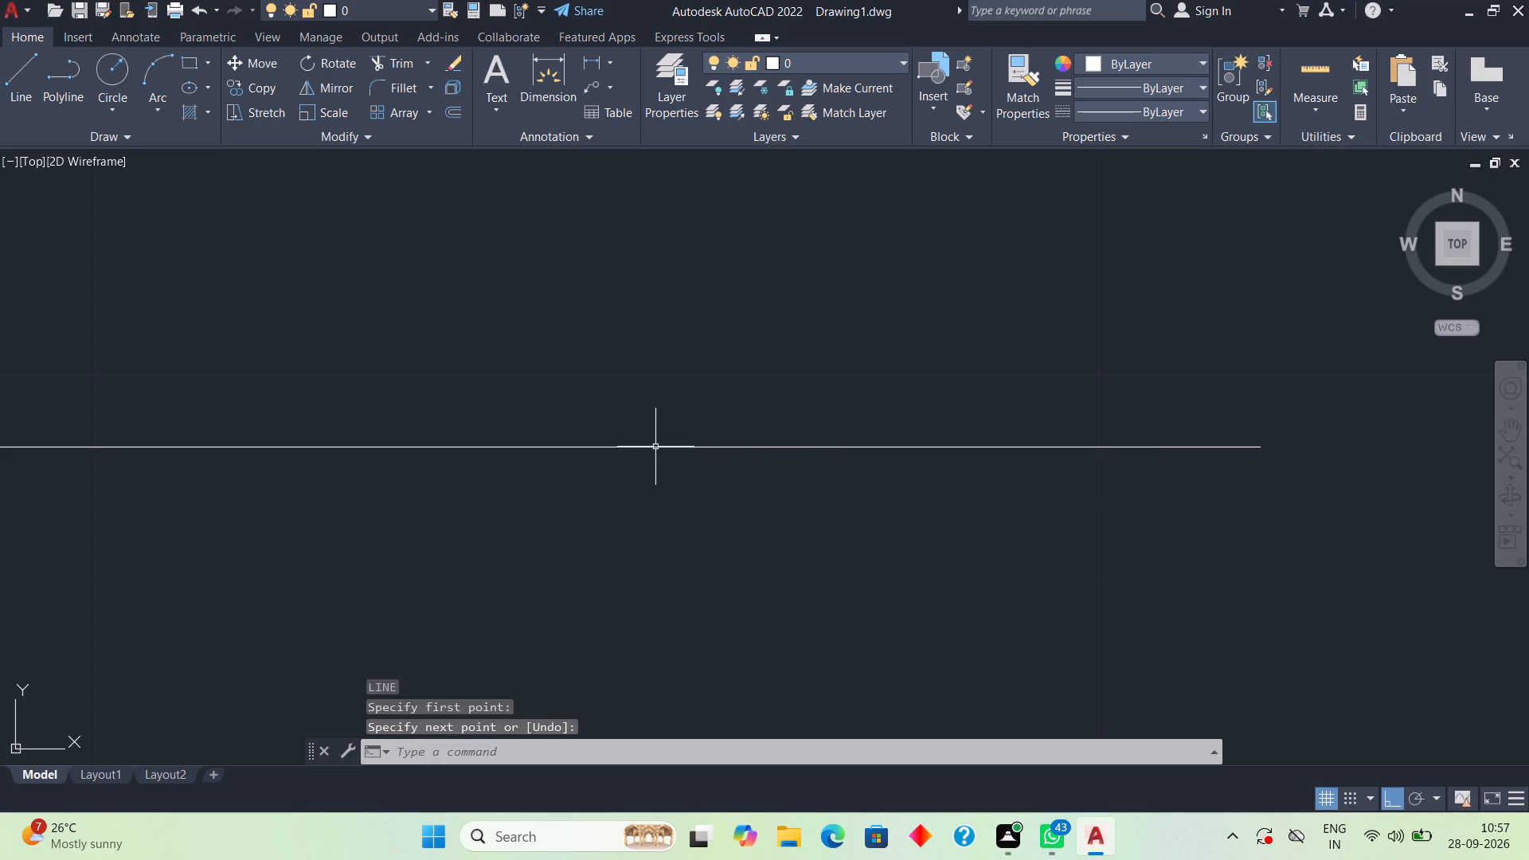
With Ortho off, draw a line about 4.5" long from the top of the left frame's outer line straight up to the wall line.
{"action": "scroll", "coordinate": [687, 450], "scroll_direction": "down", "scroll_amount": 2}
{"action": "middle_click_drag", "start_coordinate": [707, 525], "coordinate": [923, 406]}
{"action": "key", "text": "F8"}
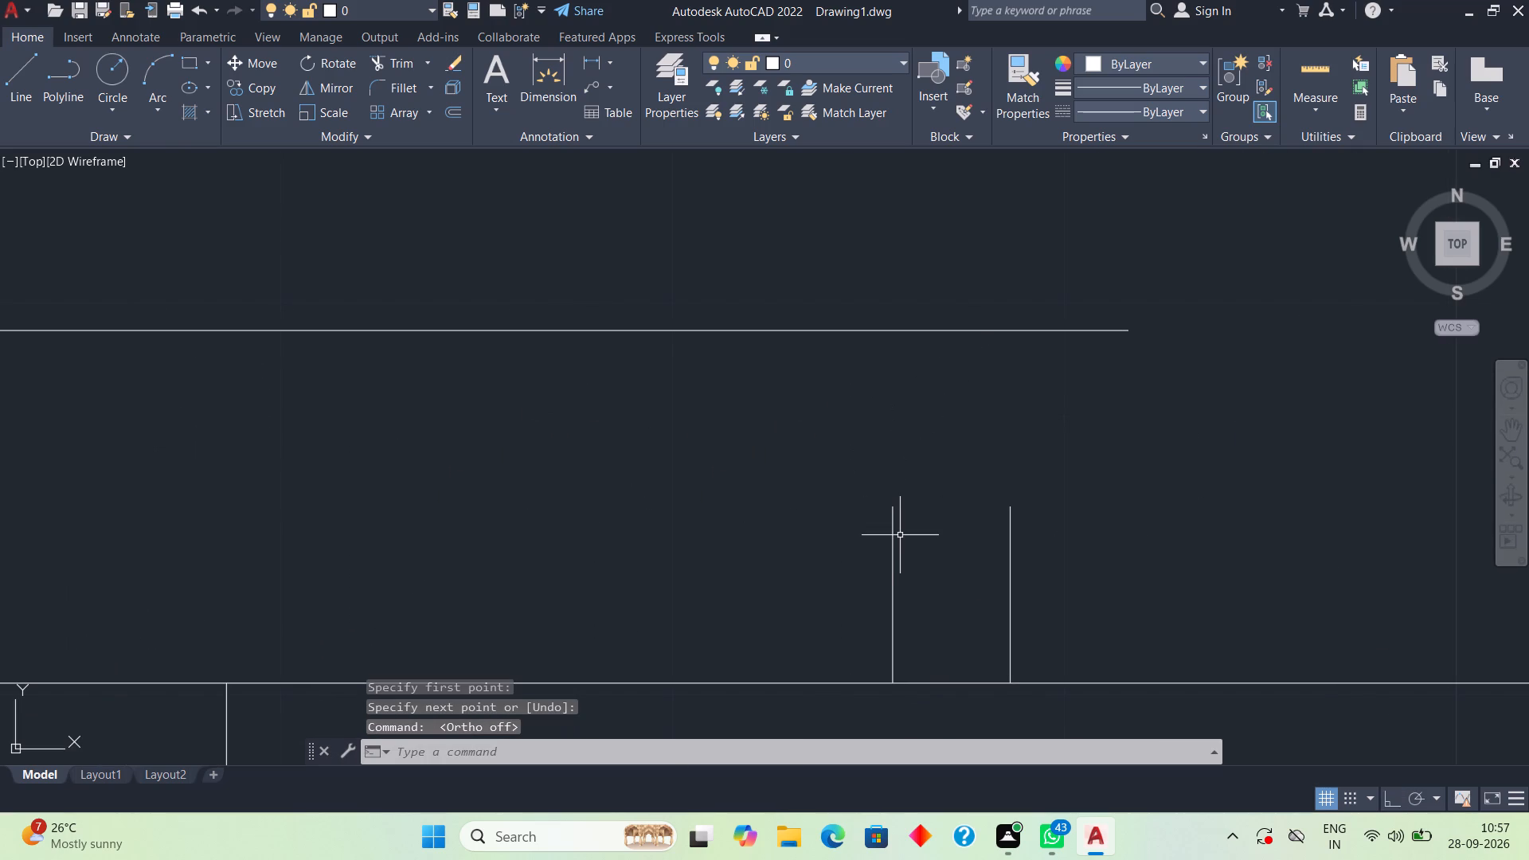
{"action": "type", "text": "l"}
{"action": "key", "text": "space"}
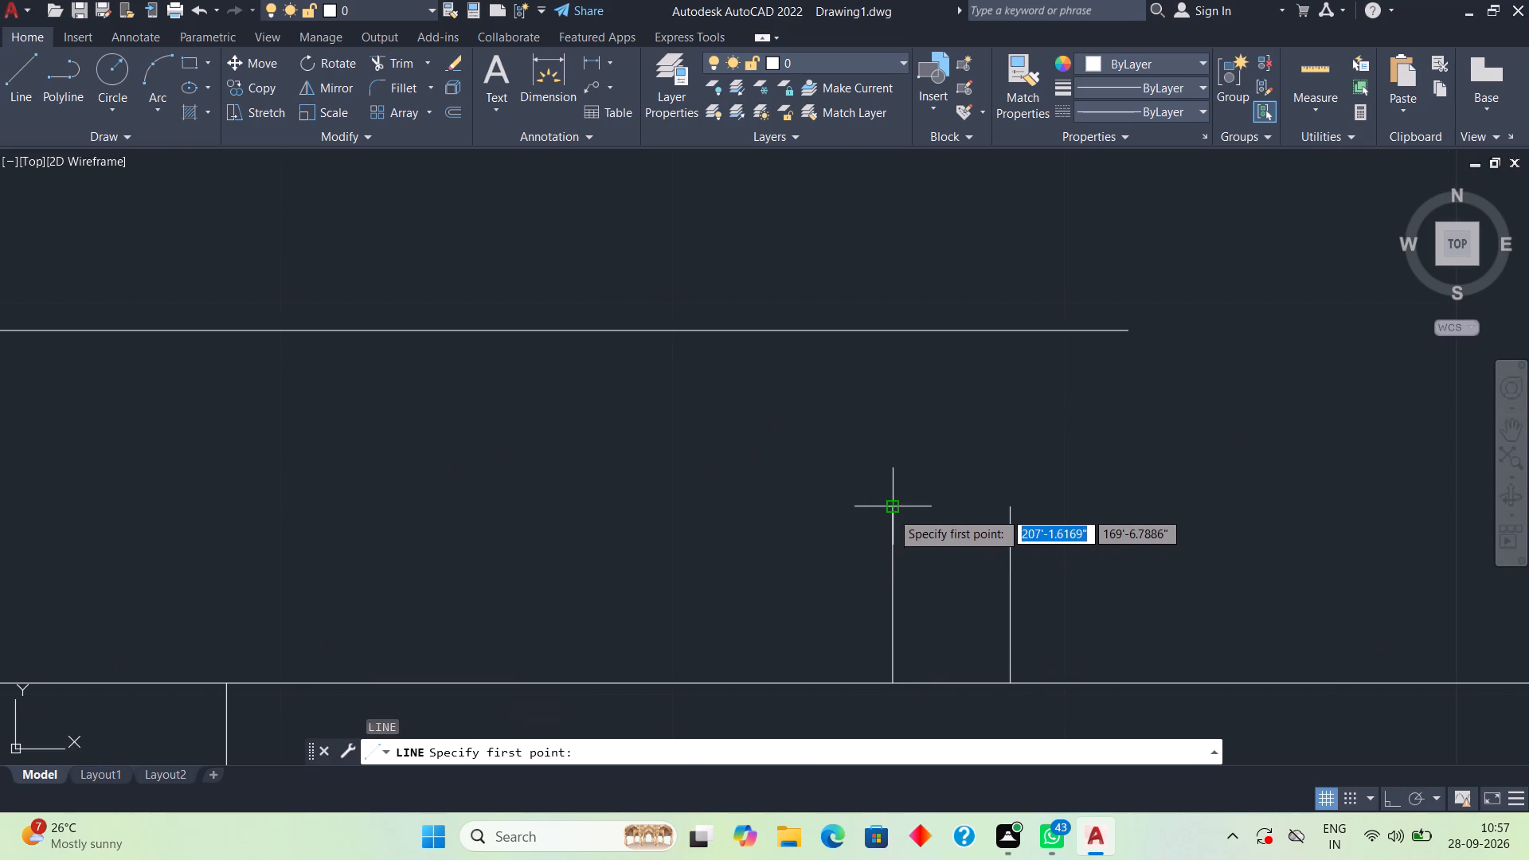
{"action": "double_click", "coordinate": [891, 511]}
{"action": "left_click", "coordinate": [890, 330]}
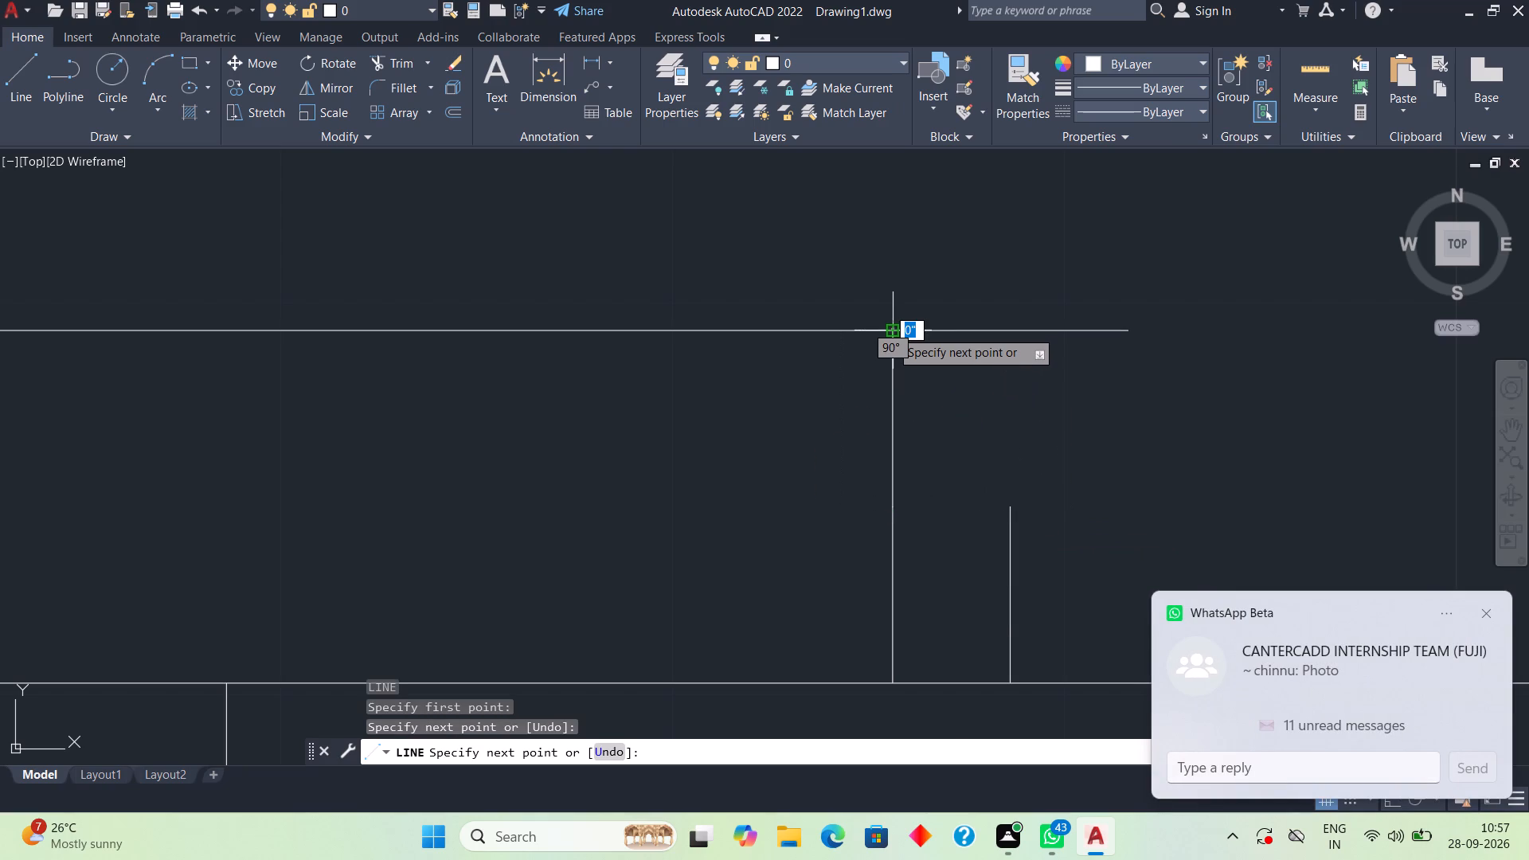
{"action": "key", "text": "space"}
Trim the upper wall line's stub that extends past the new wall end into the door opening.
{"action": "key", "text": "t"}
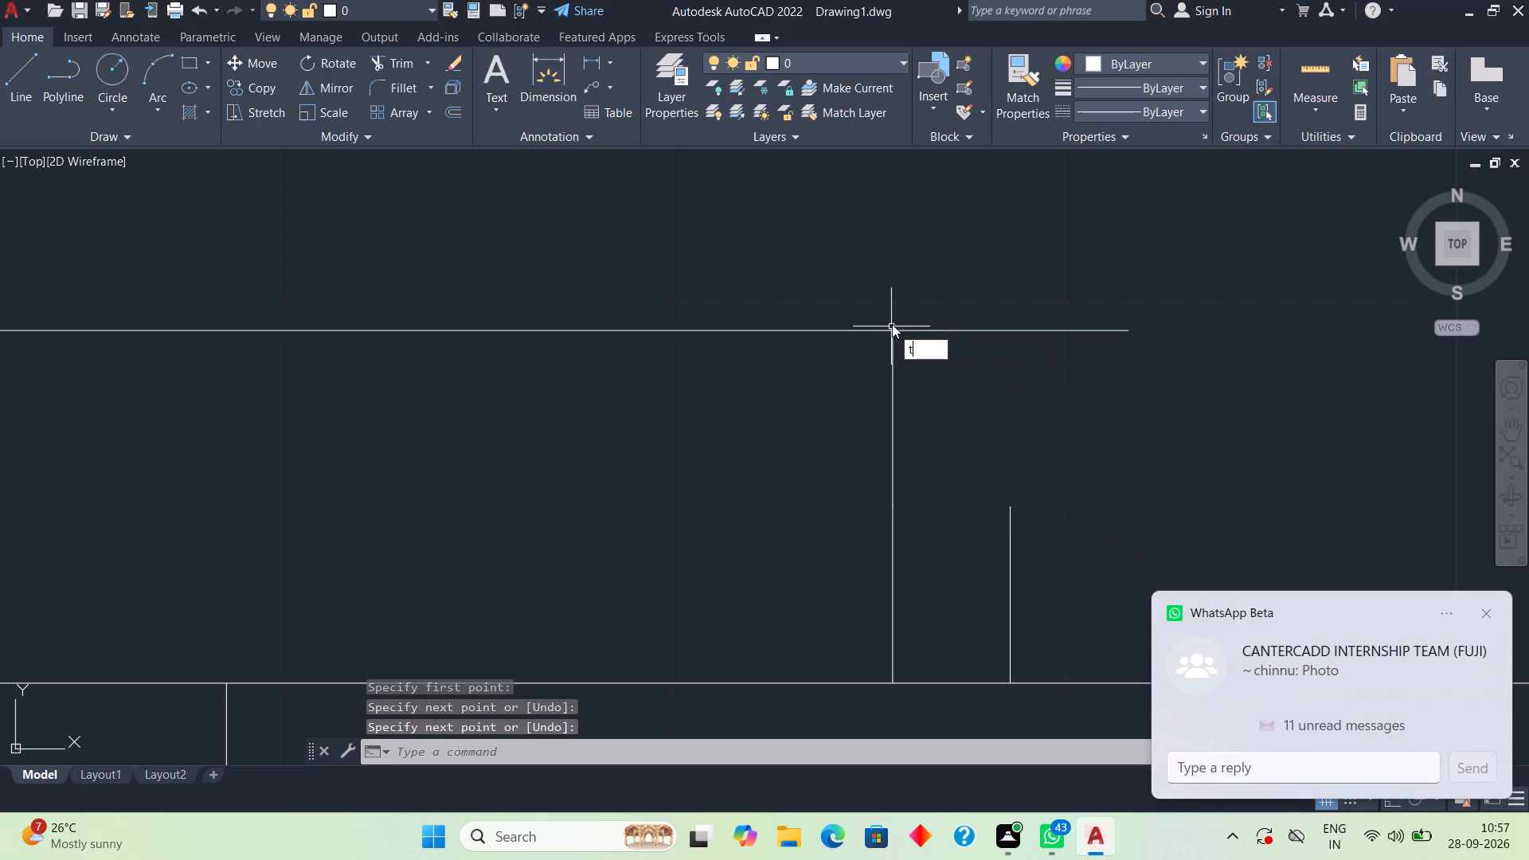
{"action": "key", "text": "r"}
{"action": "key", "text": "space"}
{"action": "left_click", "coordinate": [933, 329]}
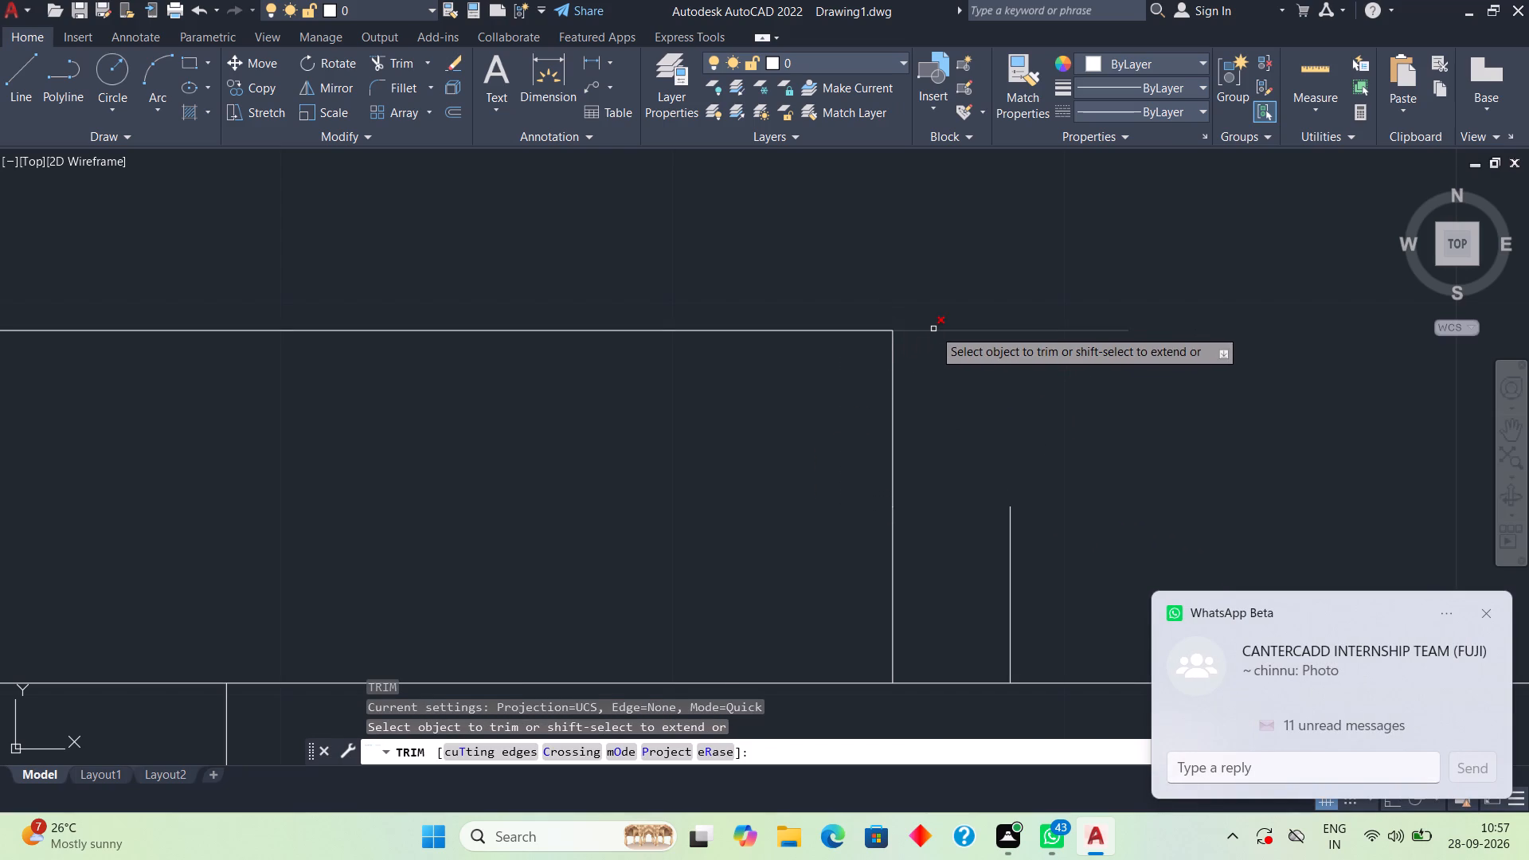
{"action": "key", "text": "l"}
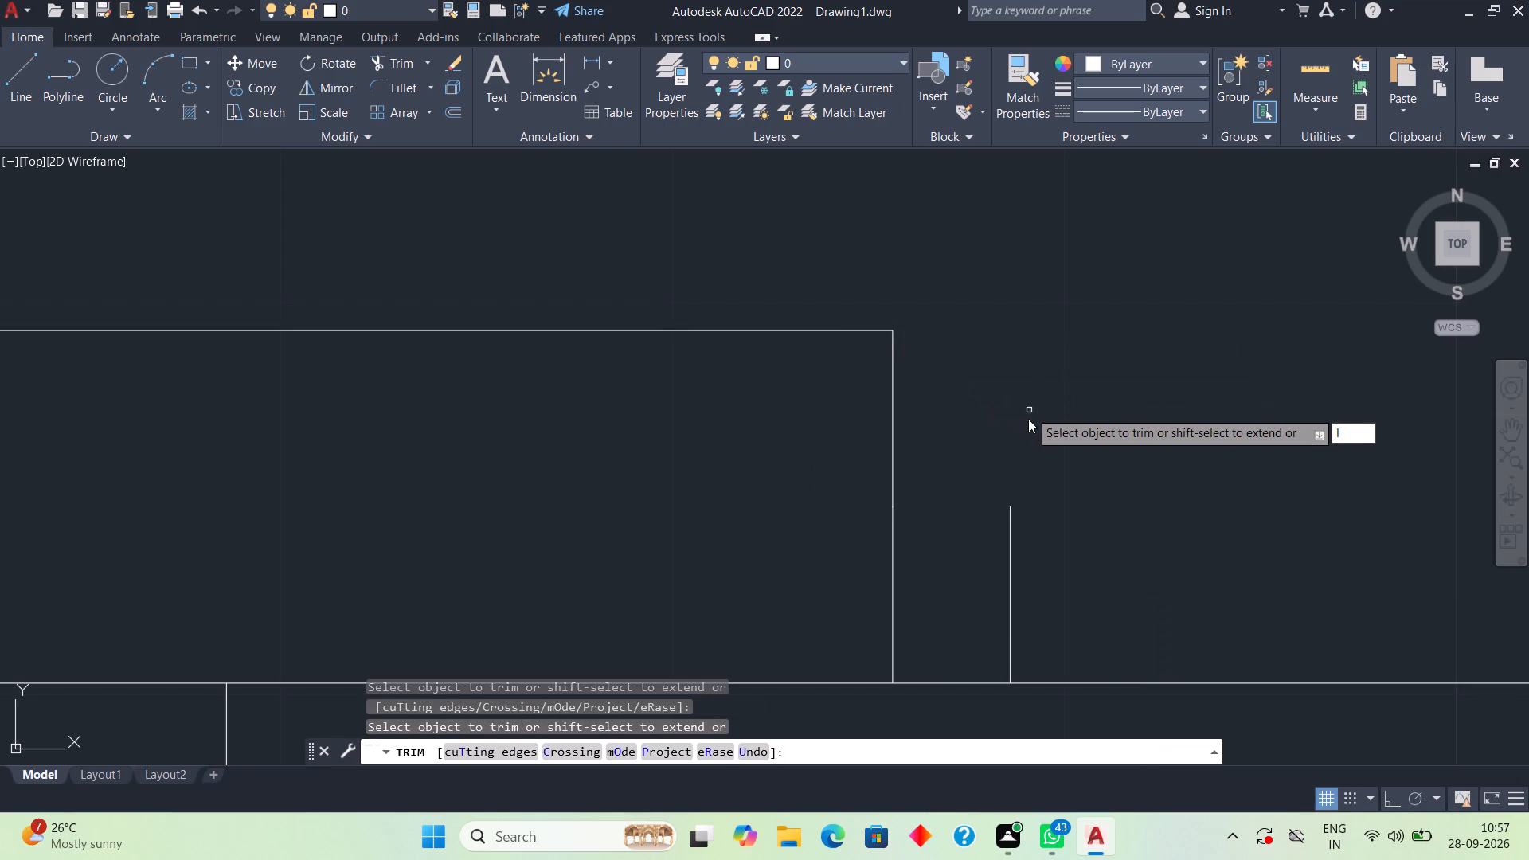
{"action": "key", "text": "Escape"}
Draw a 3" horizontal line joining the tops of the left door frame's two vertical lines.
{"action": "type", "text": "l"}
{"action": "key", "text": "space"}
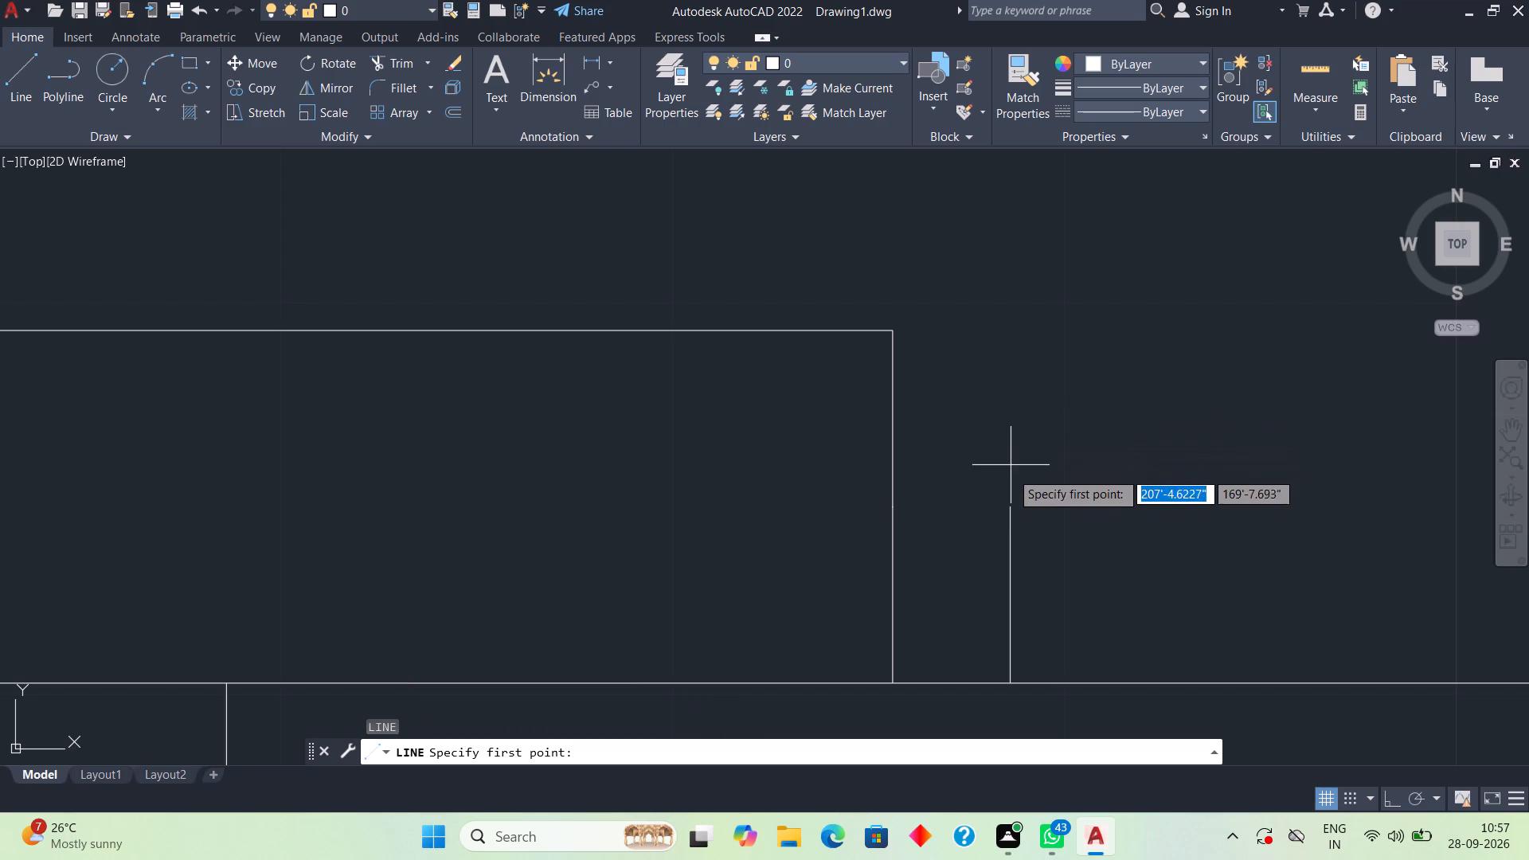
{"action": "left_click", "coordinate": [1008, 502]}
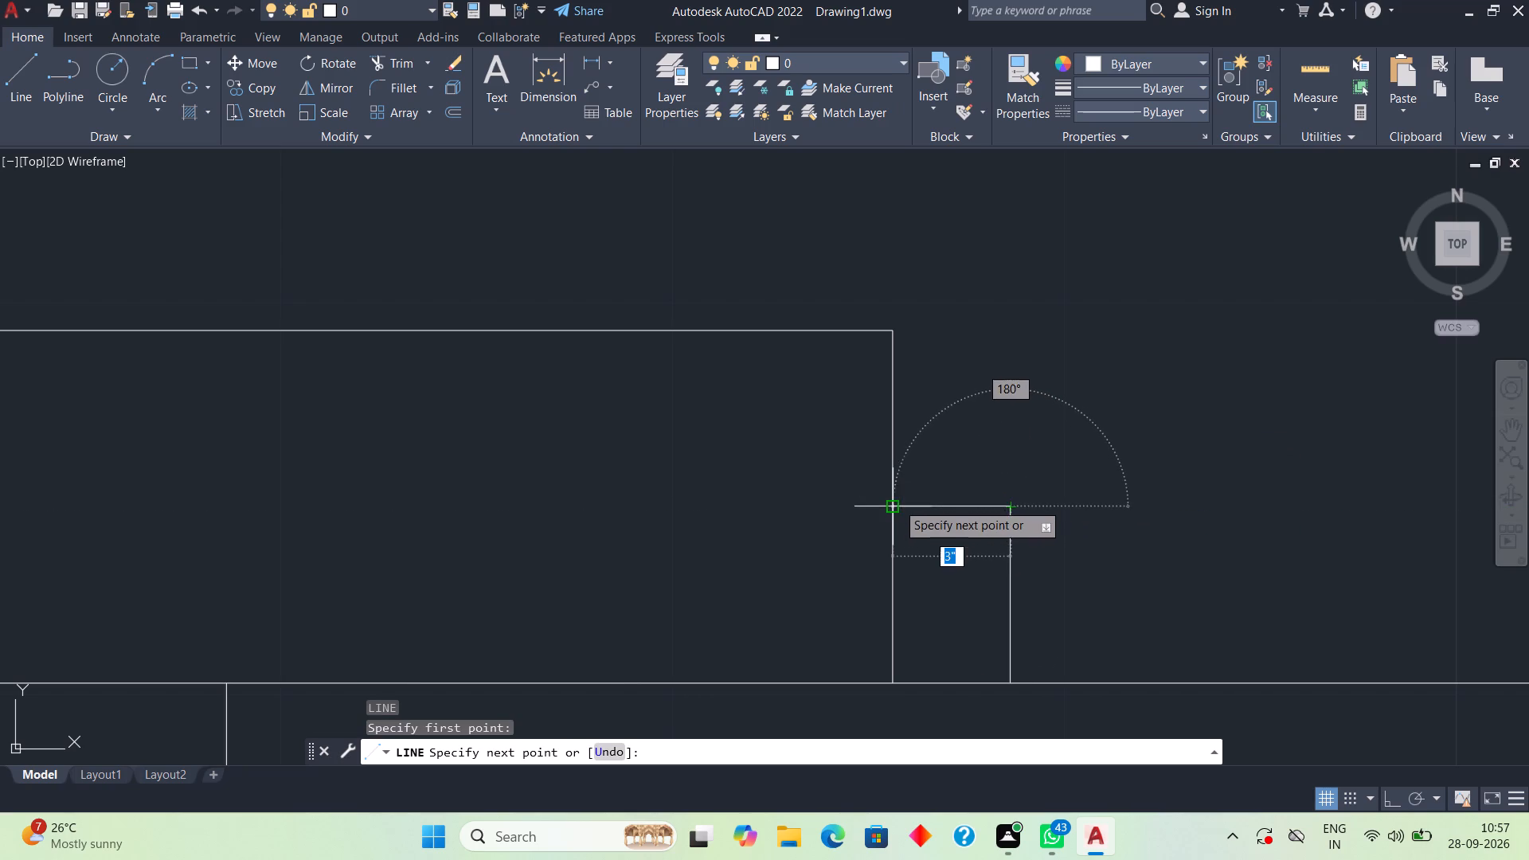
{"action": "left_click", "coordinate": [894, 505]}
{"action": "key", "text": "space"}
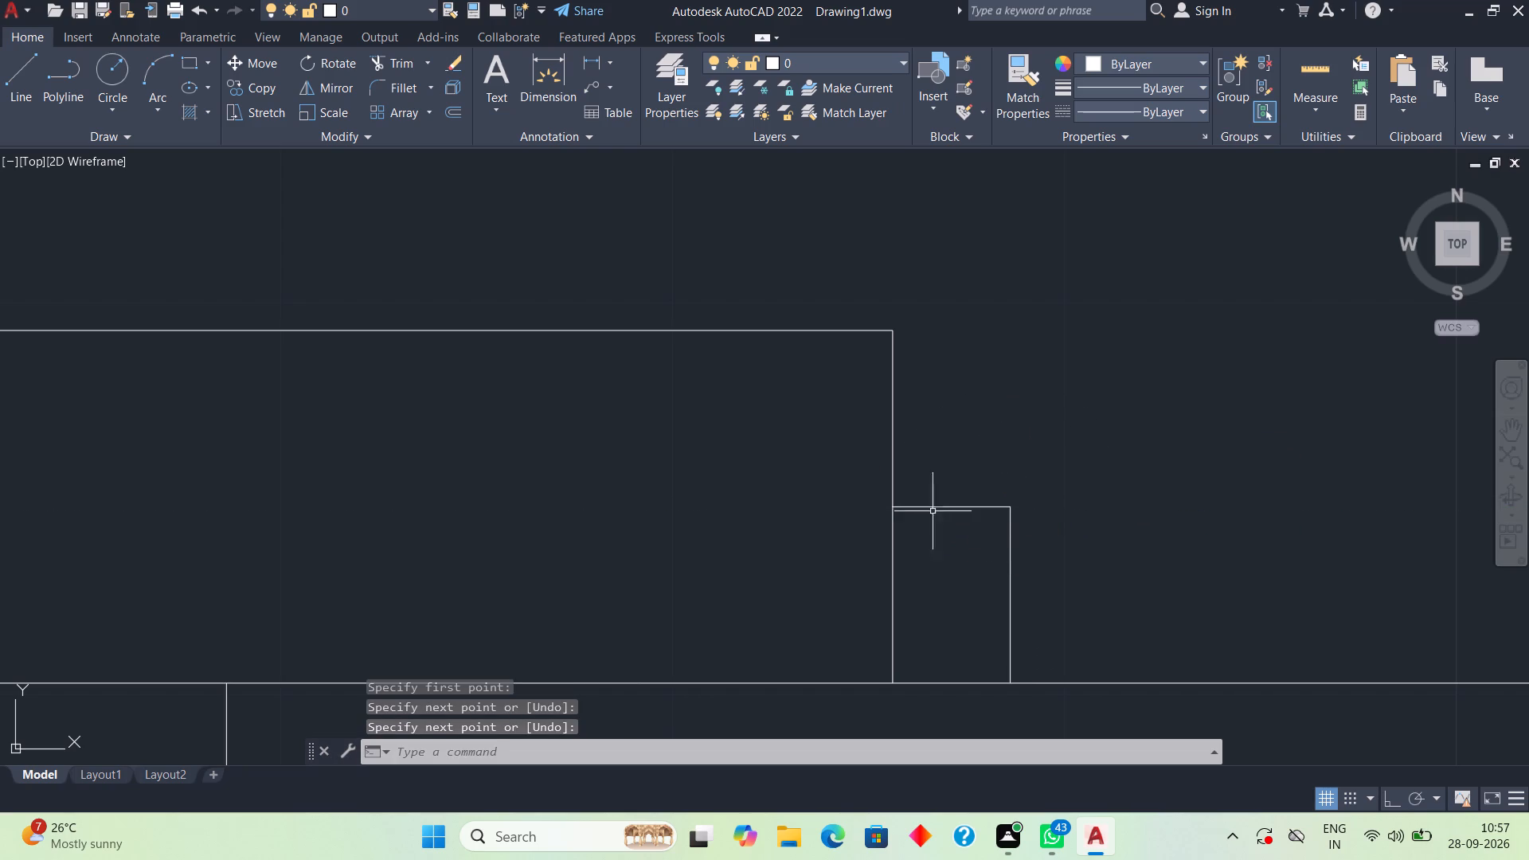
Draw the door swing arc from the leaf's top midpoint through its upper-left corner to the left frame's top inner corner.
{"action": "scroll", "coordinate": [1033, 459], "scroll_direction": "down", "scroll_amount": 2}
{"action": "middle_click_drag", "start_coordinate": [1022, 435], "coordinate": [601, 642]}
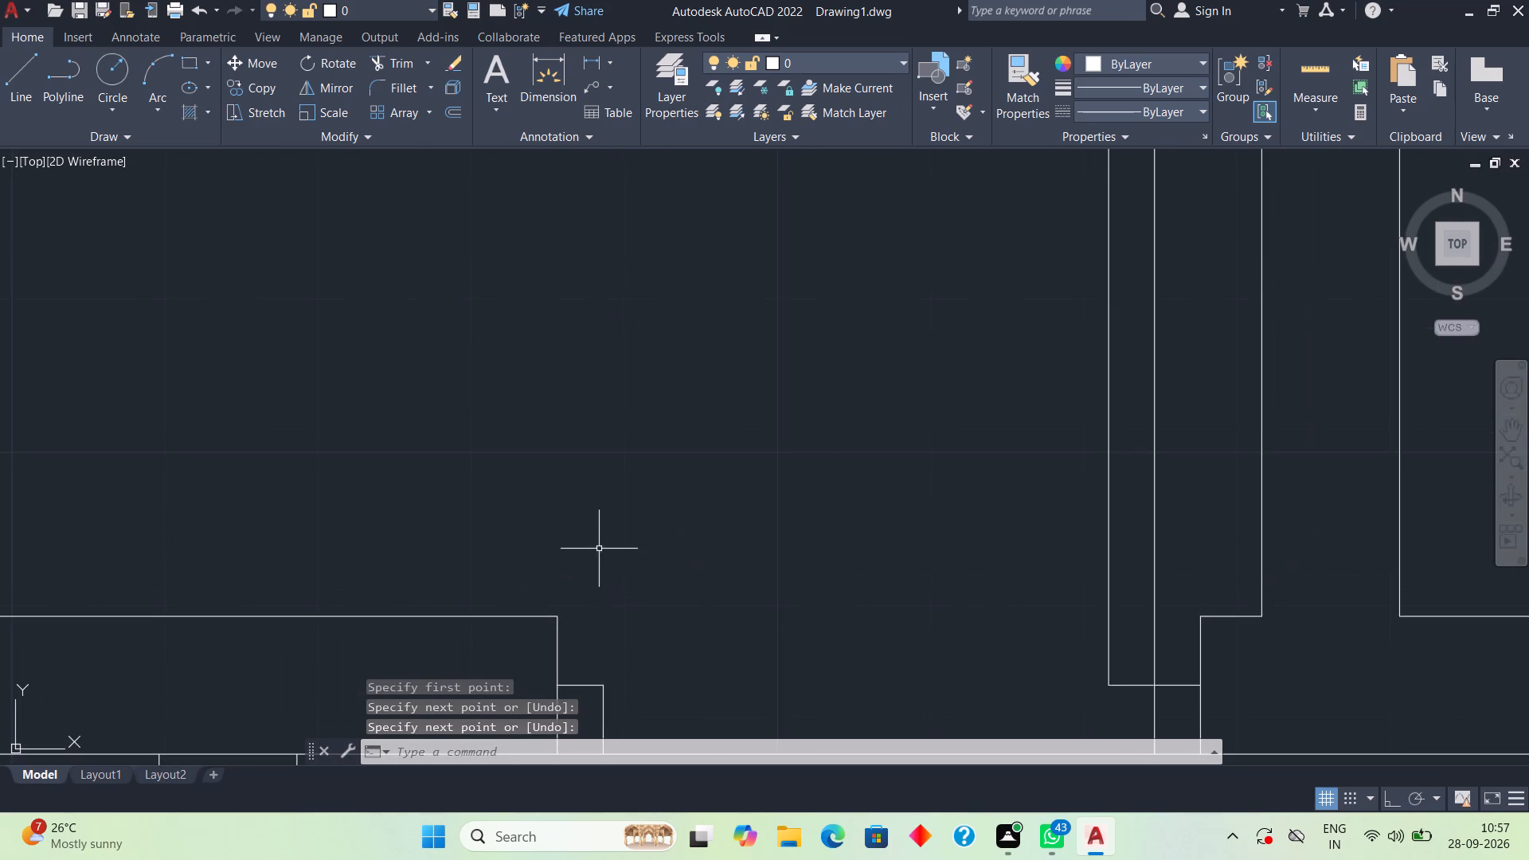
{"action": "scroll", "coordinate": [604, 537], "scroll_direction": "down", "scroll_amount": 3}
{"action": "scroll", "coordinate": [698, 439], "scroll_direction": "up", "scroll_amount": 1}
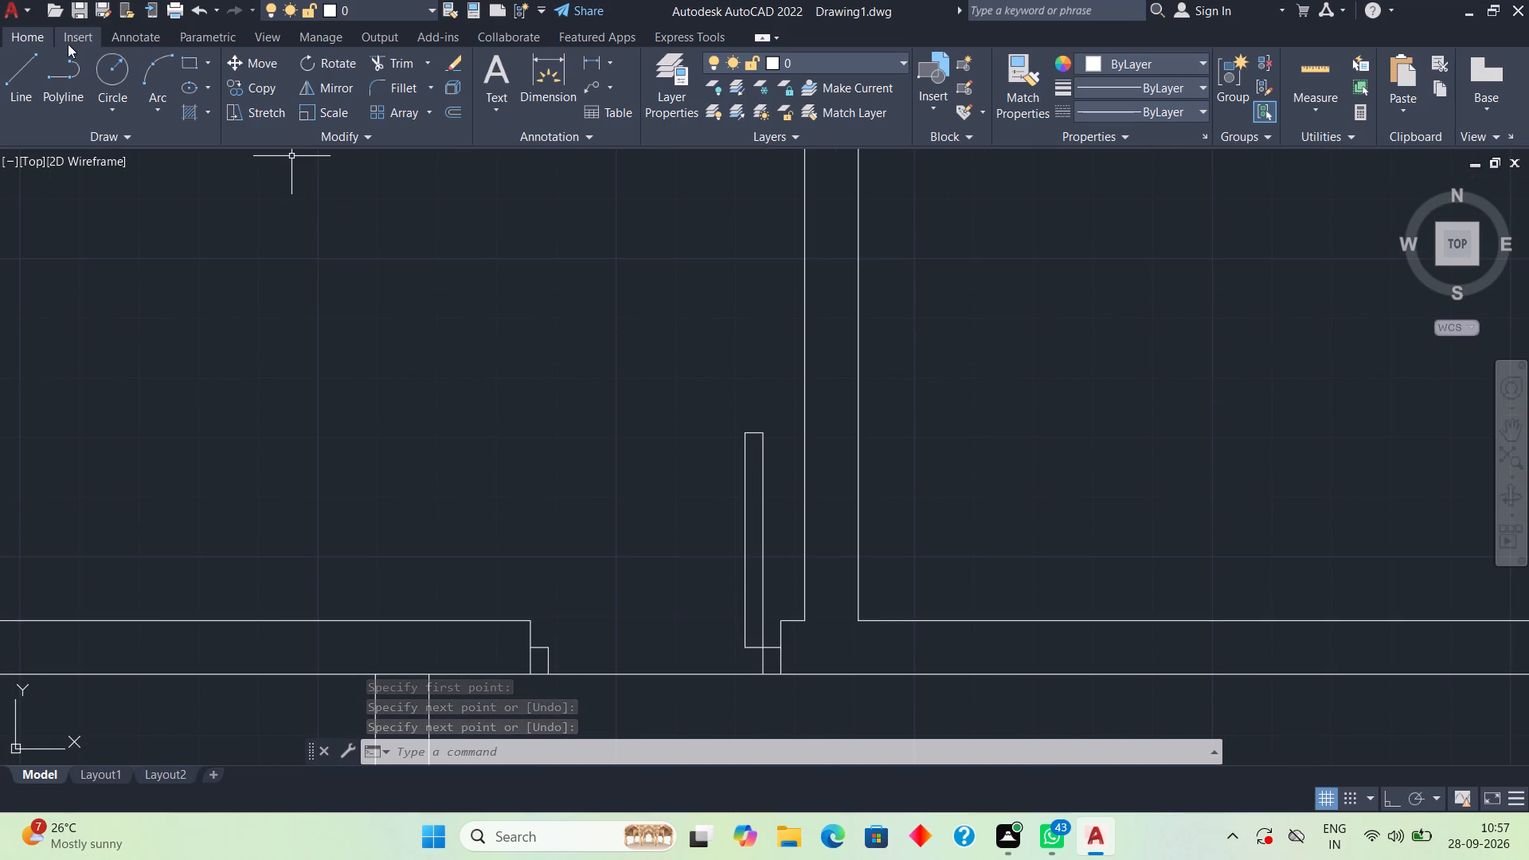
{"action": "left_click", "coordinate": [157, 72]}
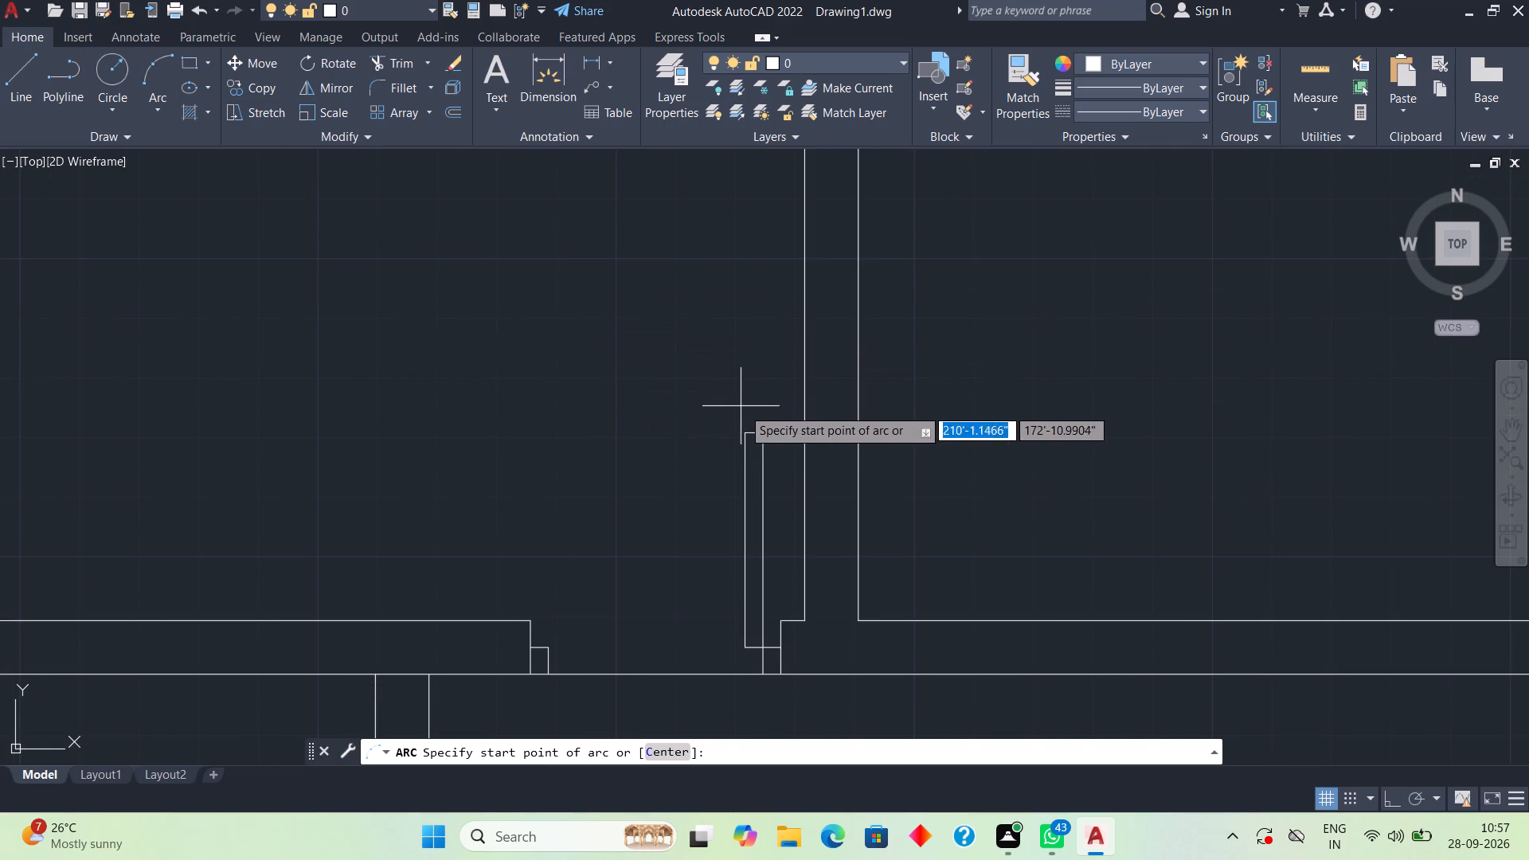
{"action": "scroll", "coordinate": [749, 411], "scroll_direction": "up", "scroll_amount": 2}
{"action": "left_click", "coordinate": [753, 462]}
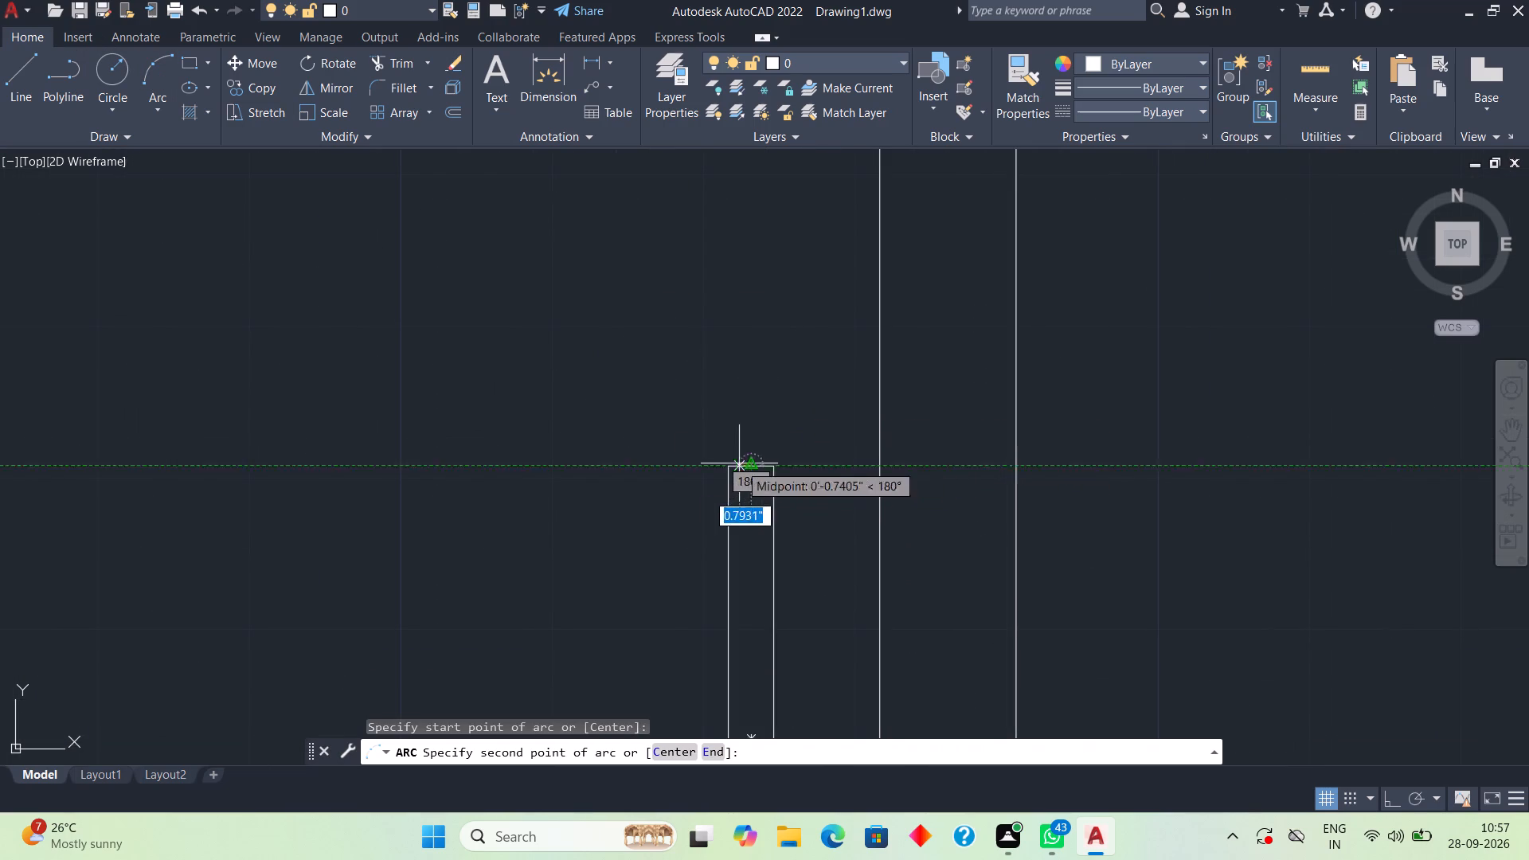
{"action": "left_click", "coordinate": [731, 463]}
{"action": "scroll", "coordinate": [634, 467], "scroll_direction": "down", "scroll_amount": 4}
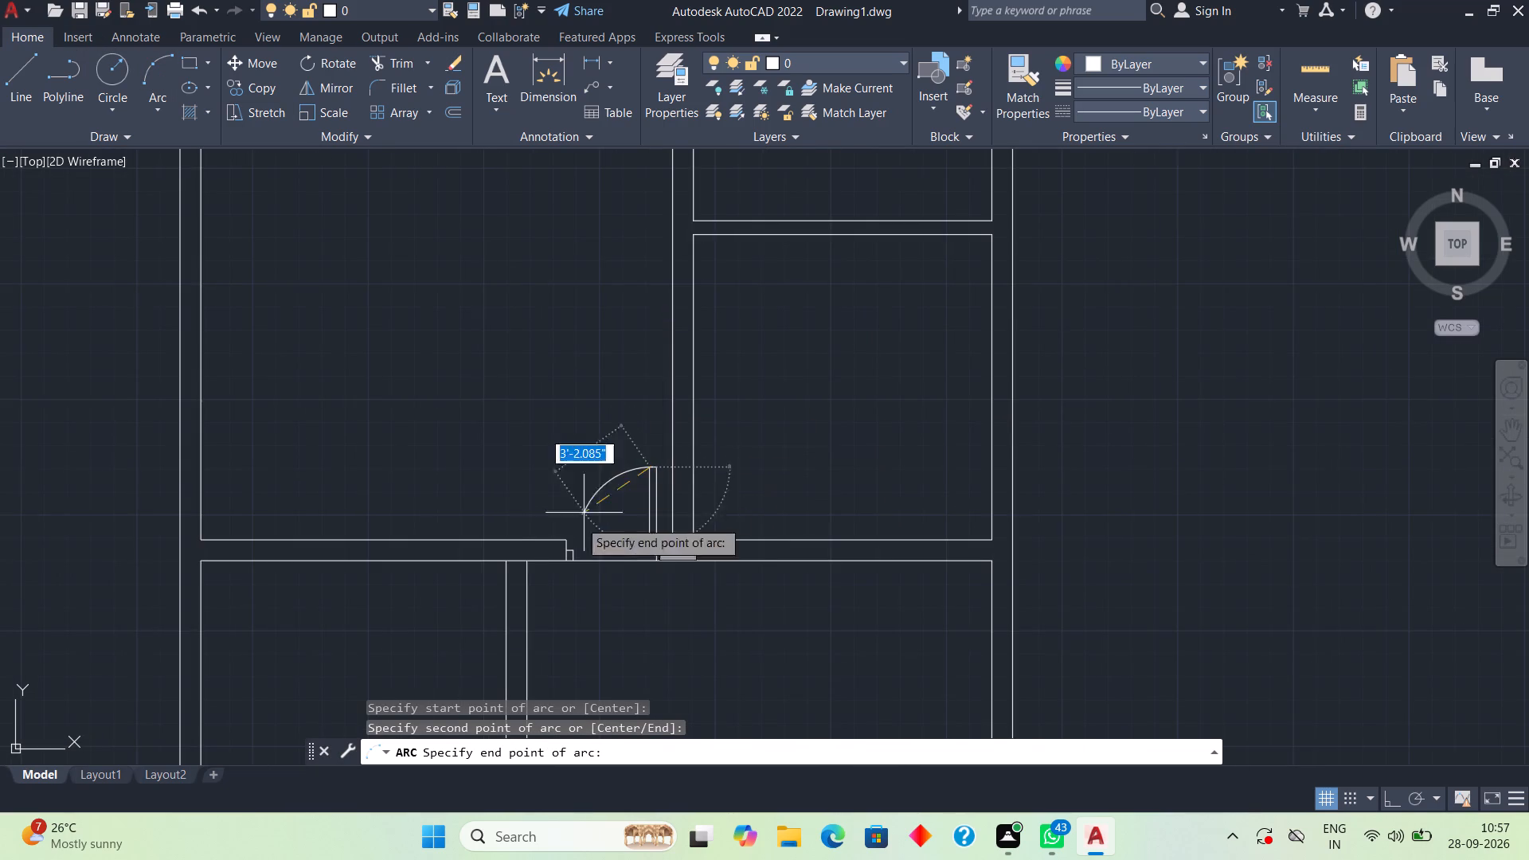
{"action": "scroll", "coordinate": [567, 557], "scroll_direction": "up", "scroll_amount": 4}
{"action": "left_click", "coordinate": [573, 520]}
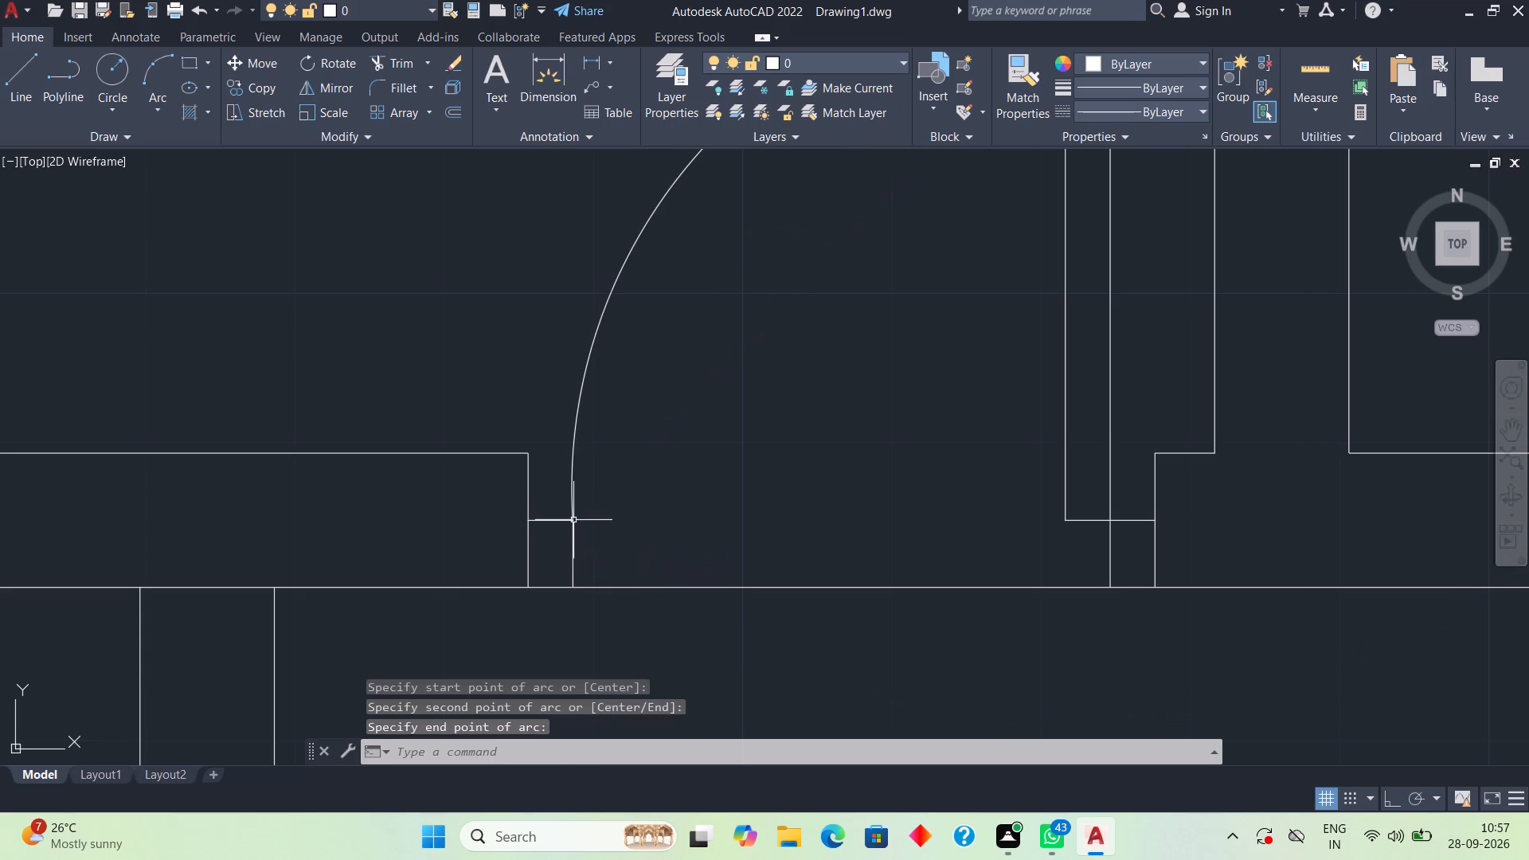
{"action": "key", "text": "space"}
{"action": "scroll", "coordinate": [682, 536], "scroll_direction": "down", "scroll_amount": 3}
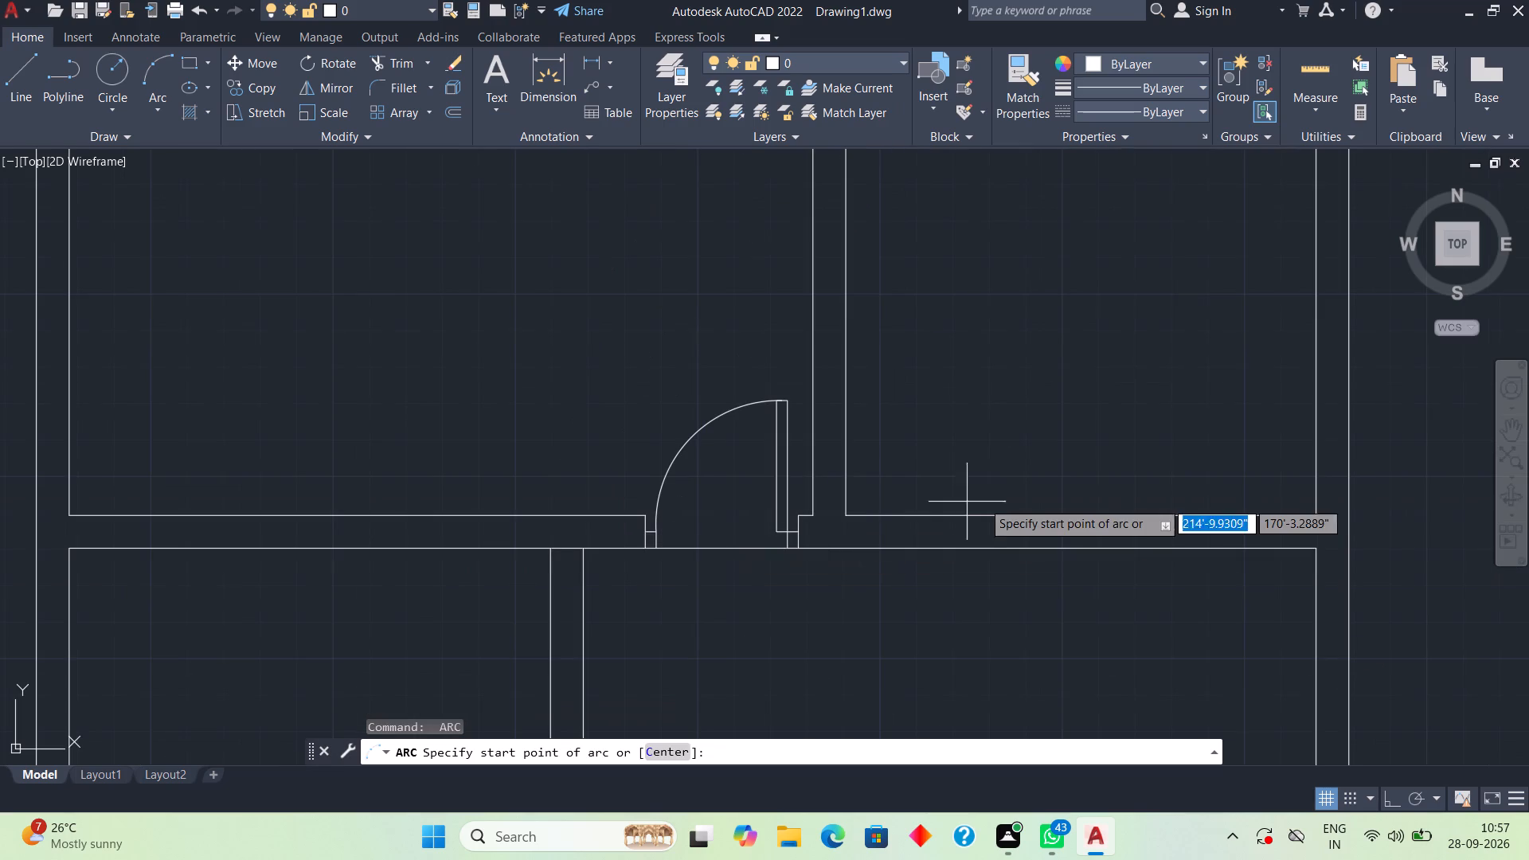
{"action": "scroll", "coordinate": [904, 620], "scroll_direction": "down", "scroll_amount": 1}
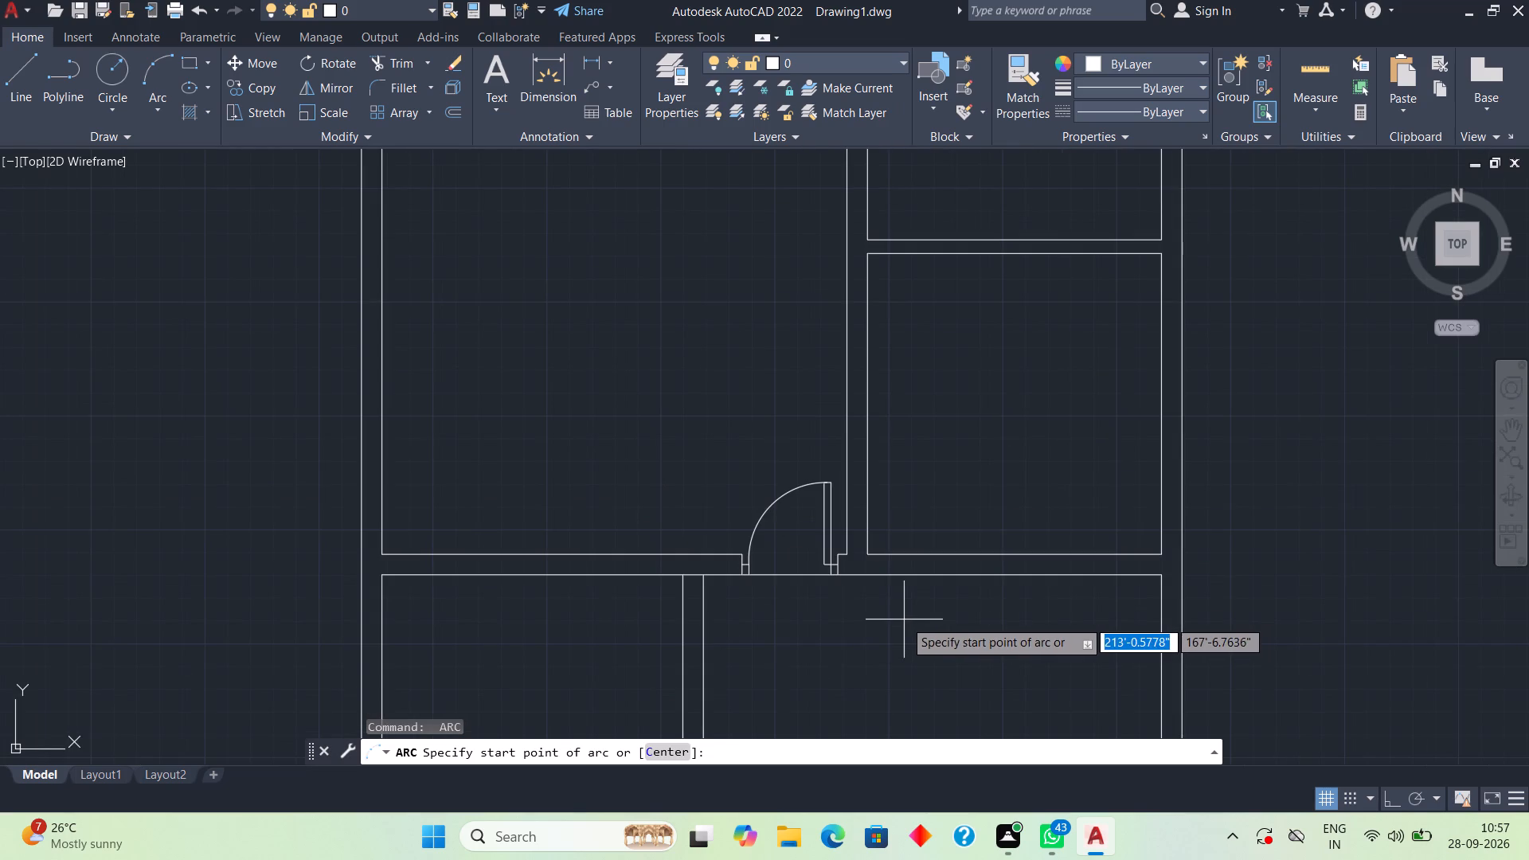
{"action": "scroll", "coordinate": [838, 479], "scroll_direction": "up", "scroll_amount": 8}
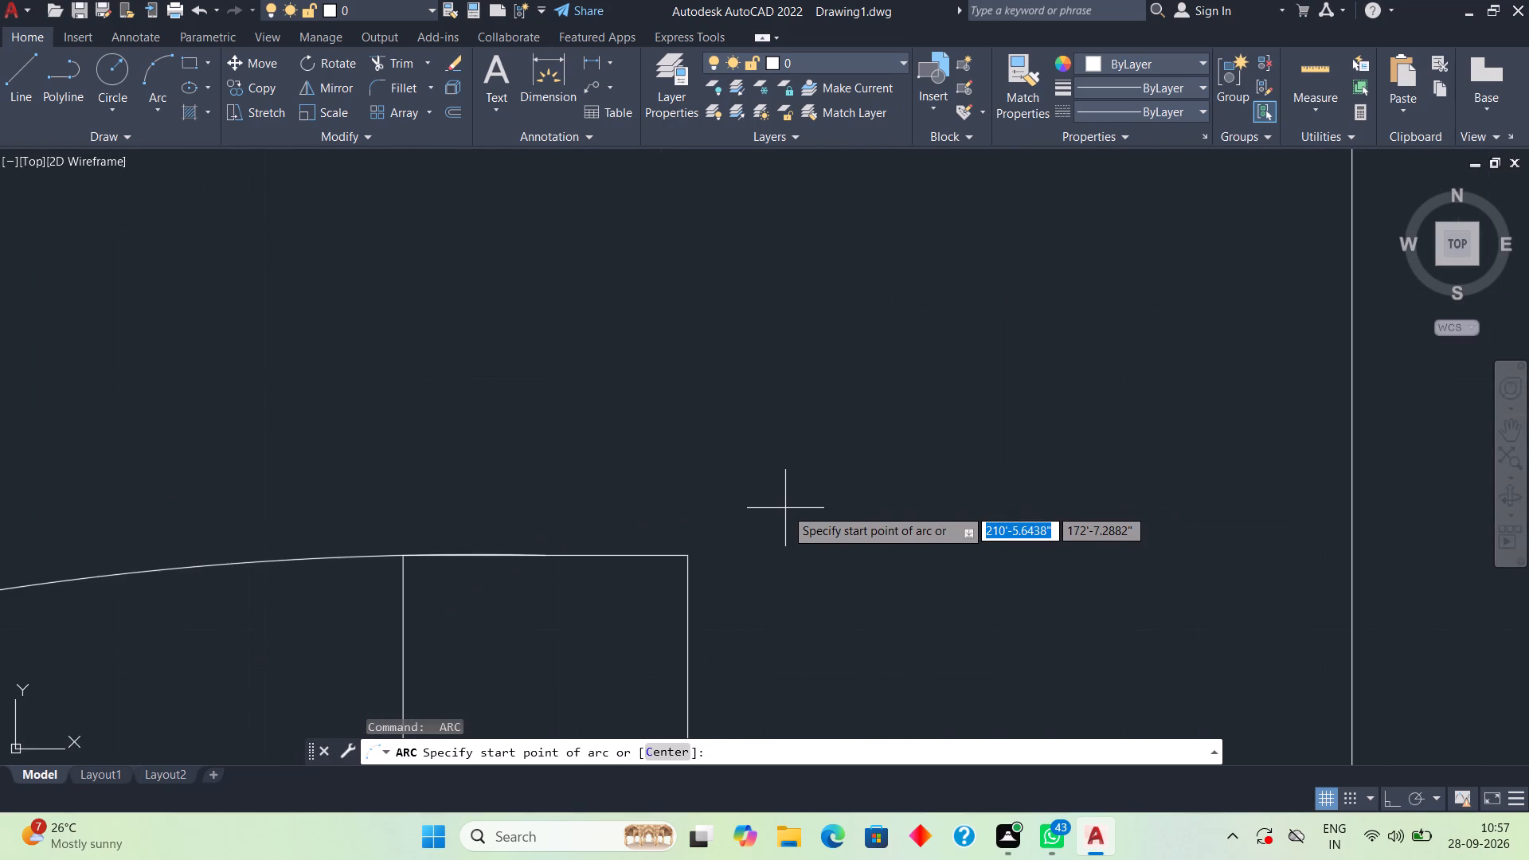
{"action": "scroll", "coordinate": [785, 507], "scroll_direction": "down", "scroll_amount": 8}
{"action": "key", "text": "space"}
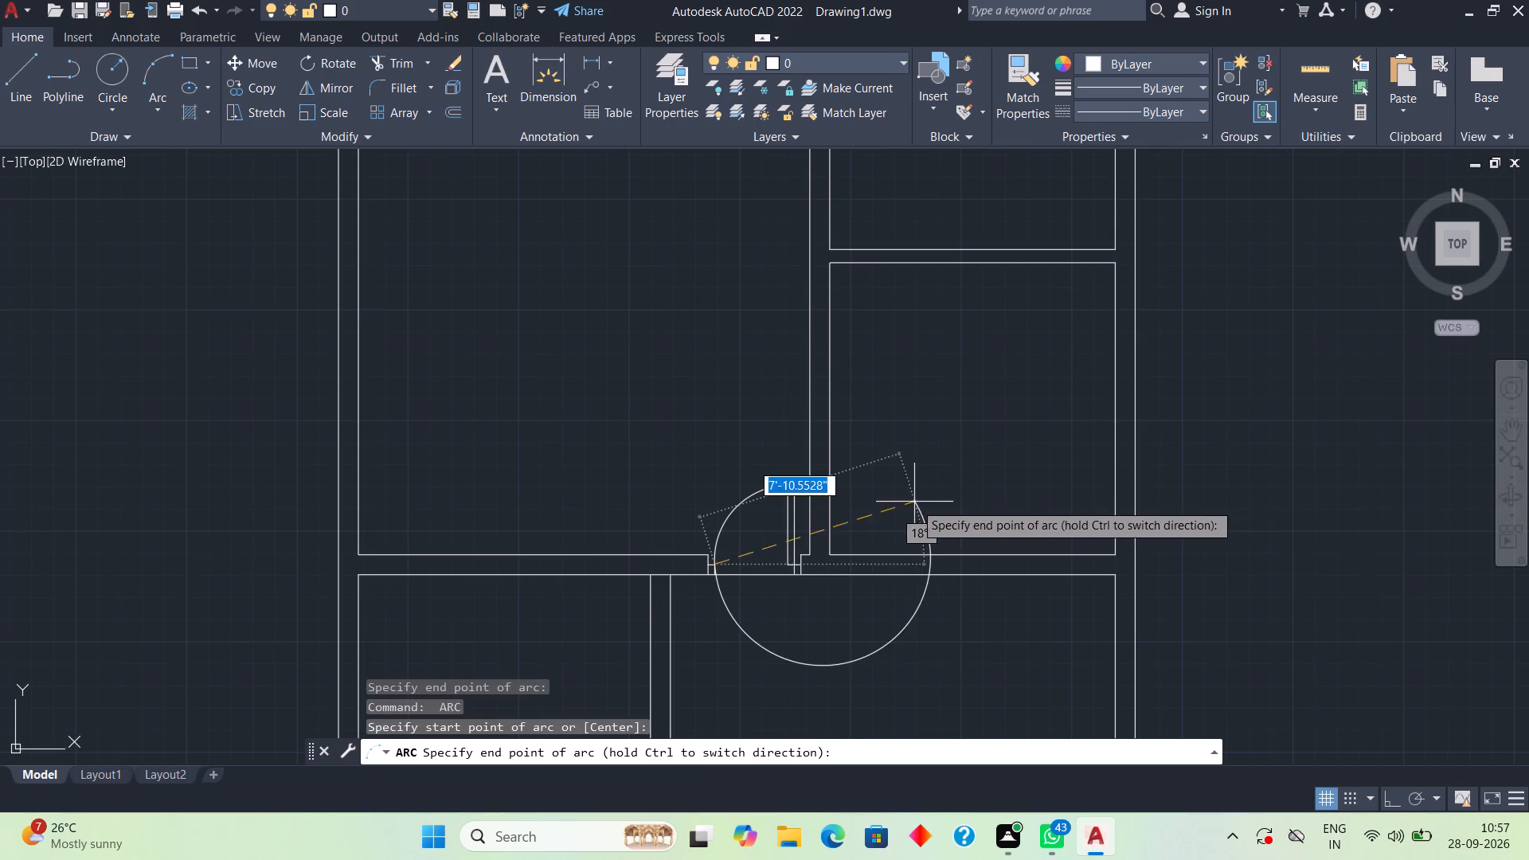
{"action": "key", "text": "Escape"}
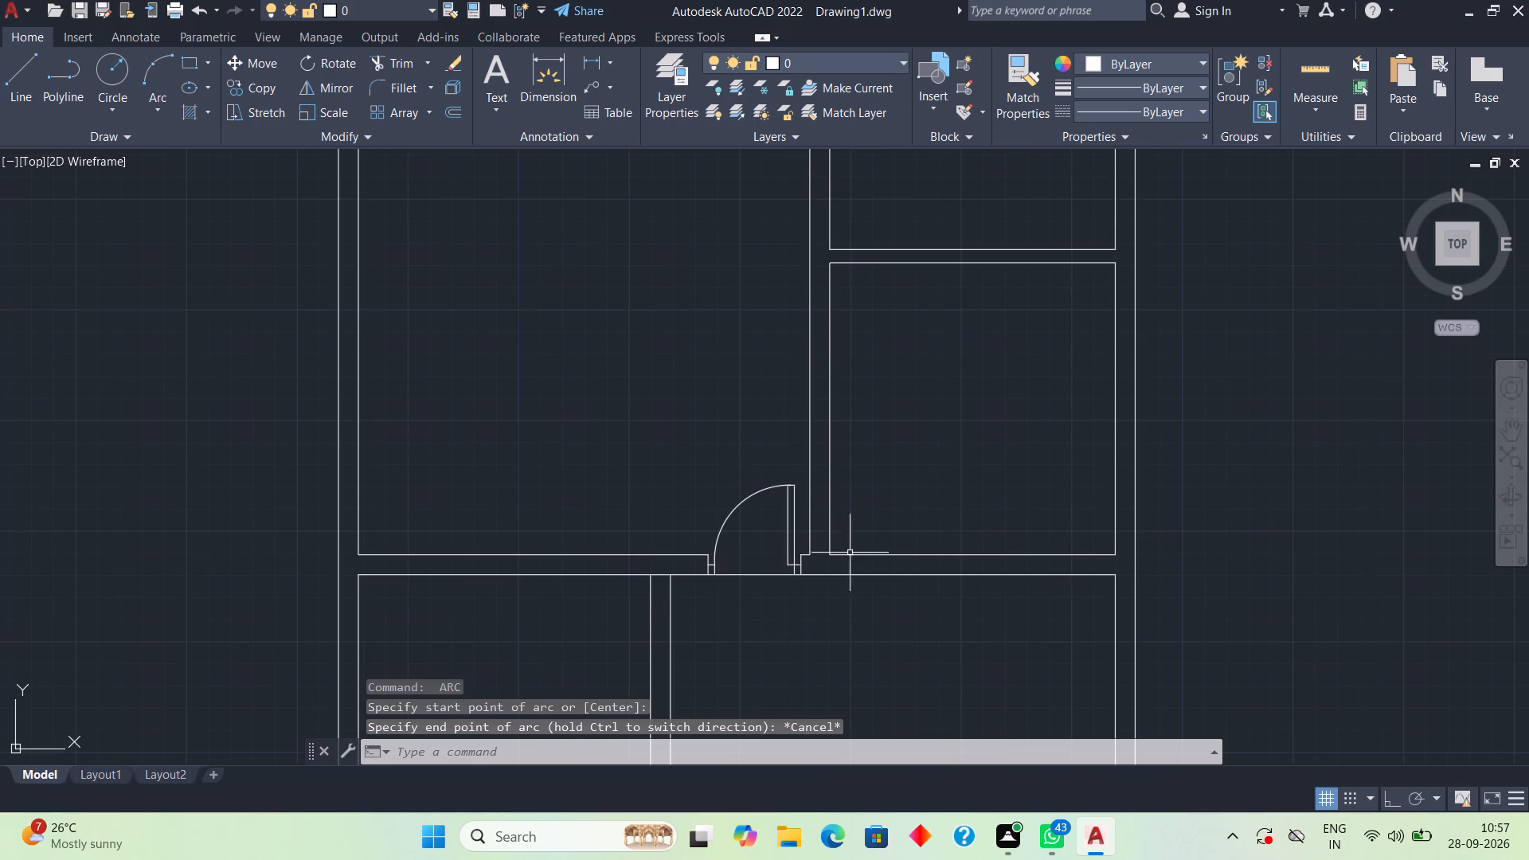
From the right-hand room's lower-left inner corner, draw a line 4" right along the wall and then 9" down to the lower wall line.
{"action": "scroll", "coordinate": [792, 609], "scroll_direction": "down", "scroll_amount": 1}
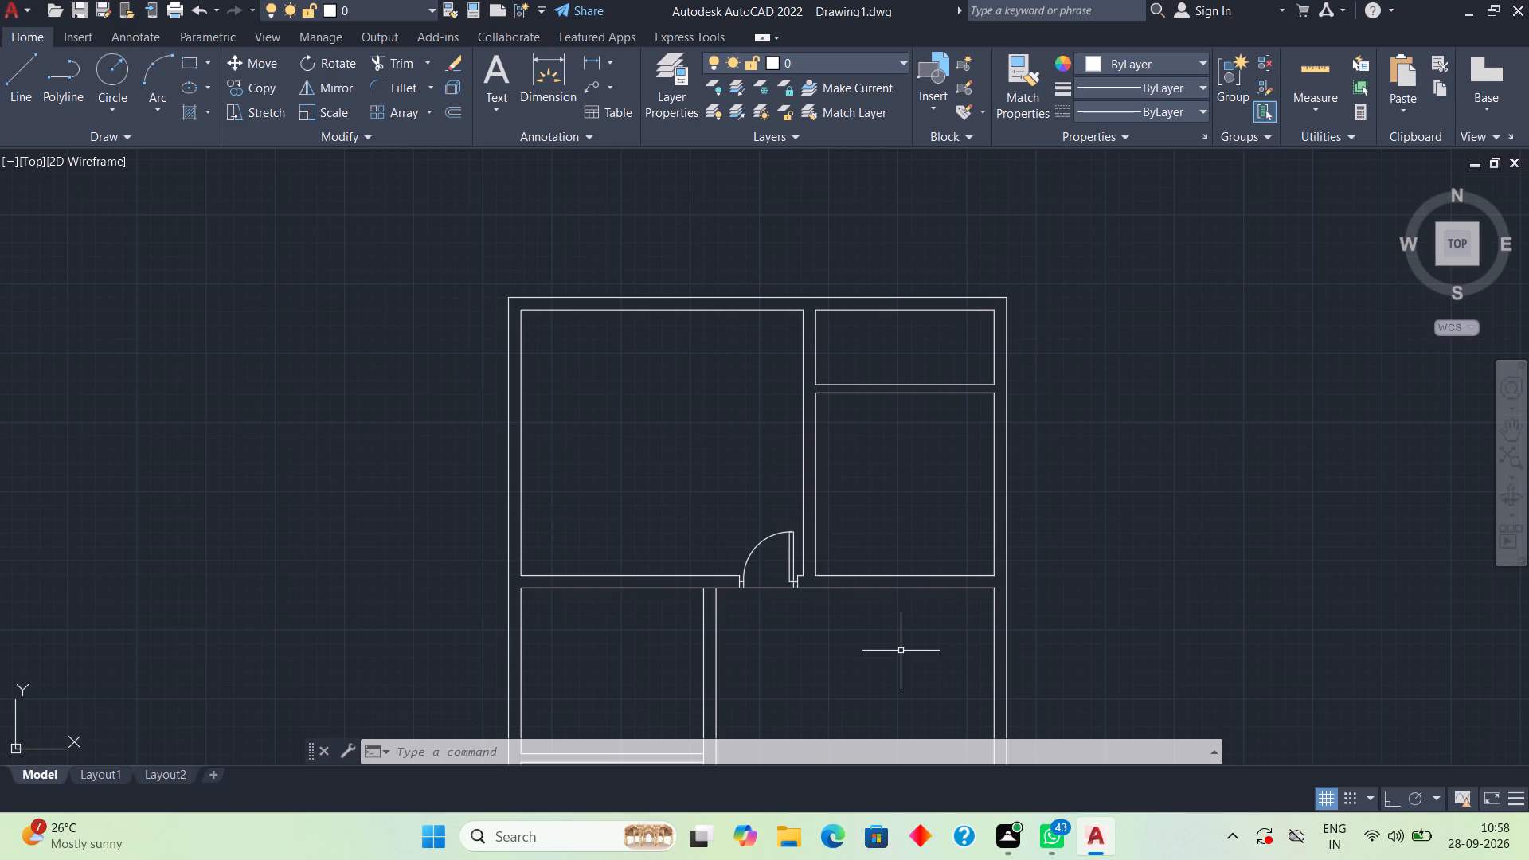
{"action": "scroll", "coordinate": [840, 558], "scroll_direction": "up", "scroll_amount": 2}
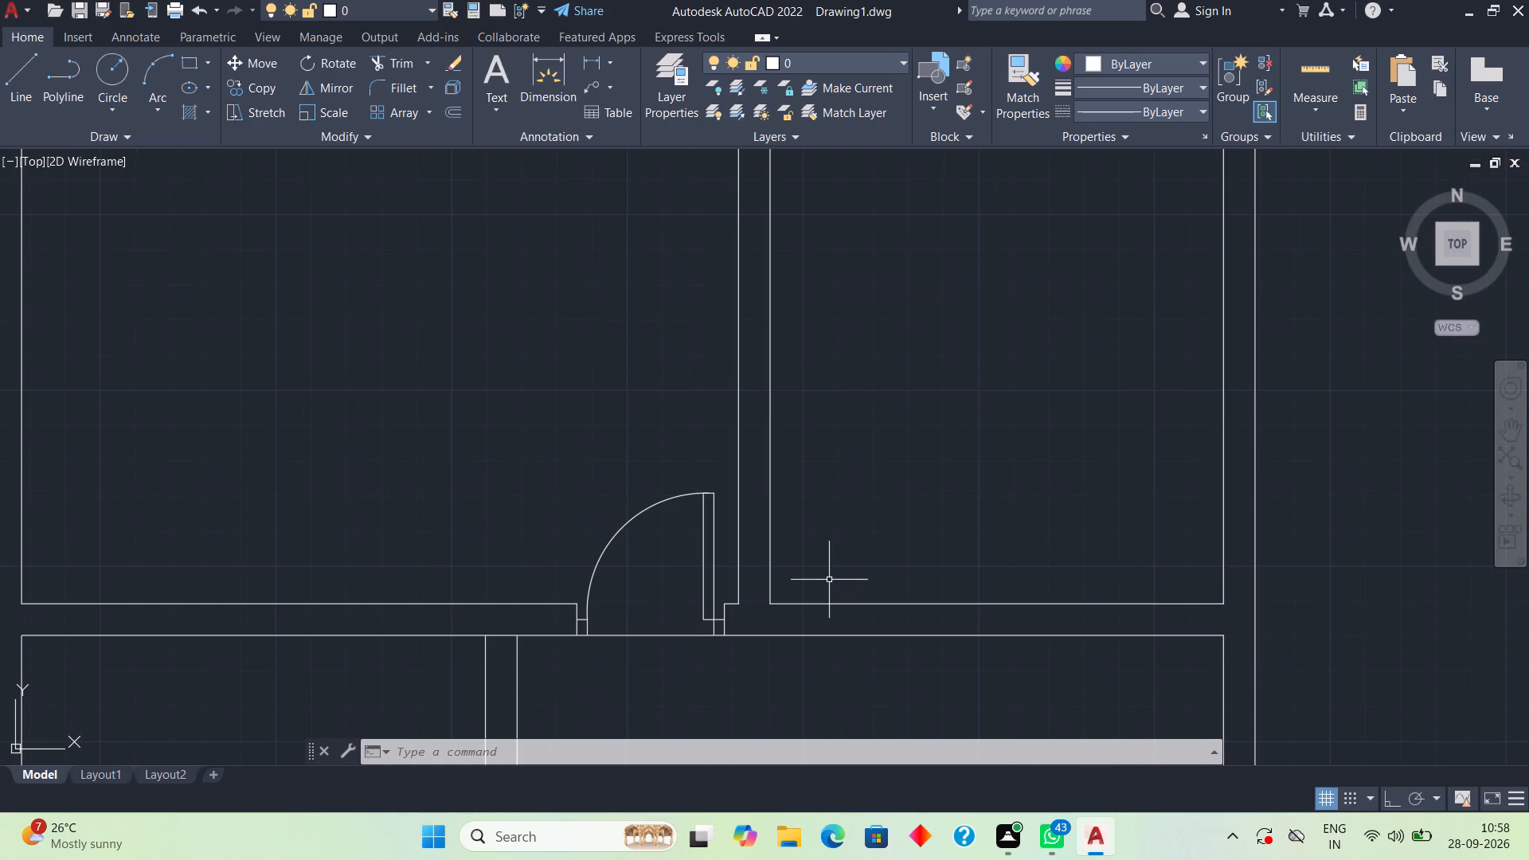
{"action": "scroll", "coordinate": [828, 580], "scroll_direction": "up", "scroll_amount": 1}
{"action": "key", "text": "l"}
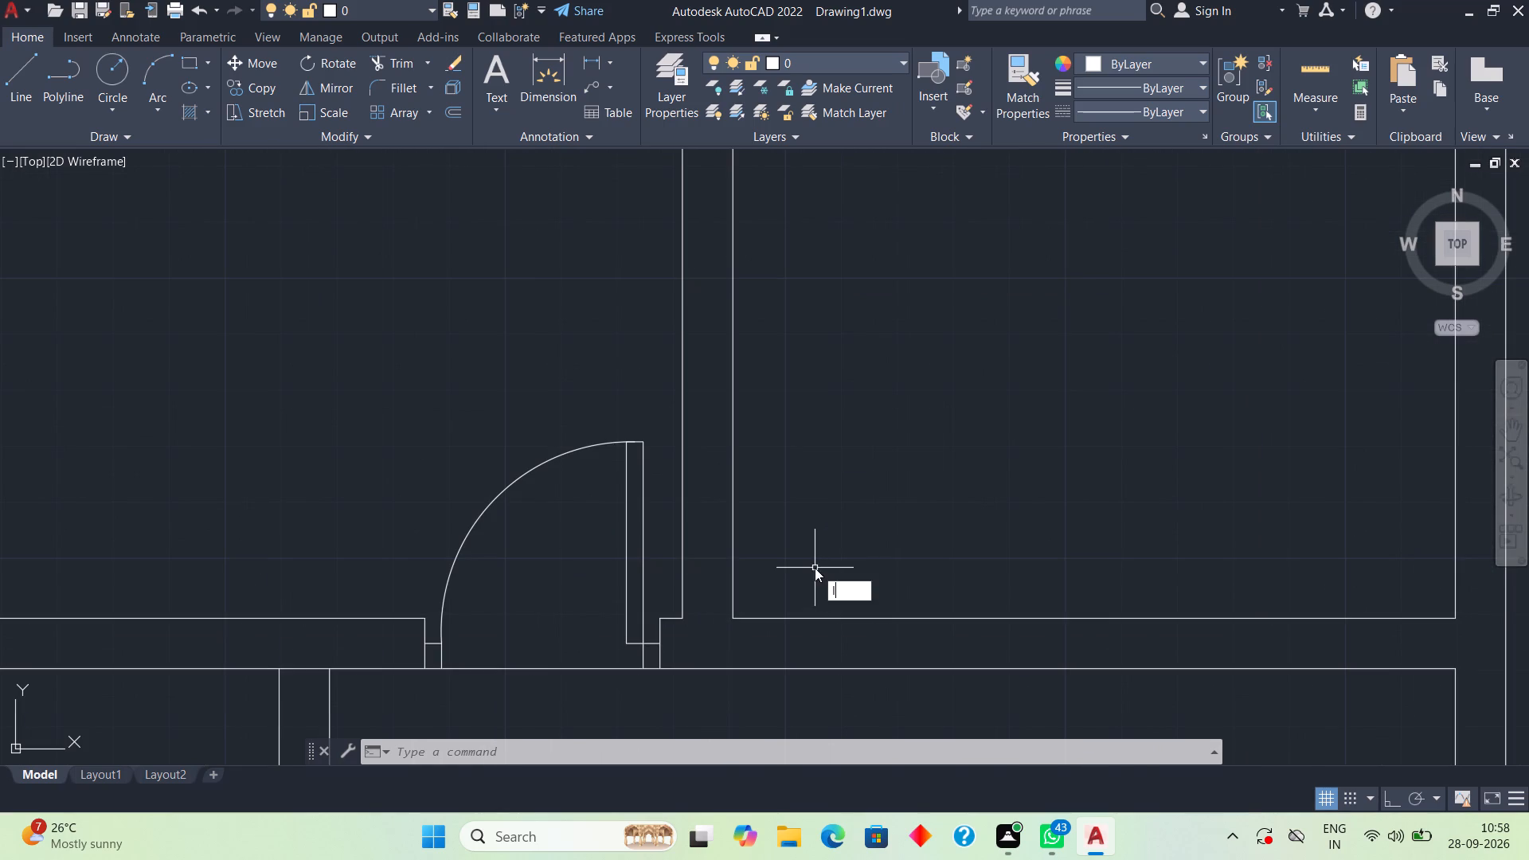
{"action": "key", "text": "Return"}
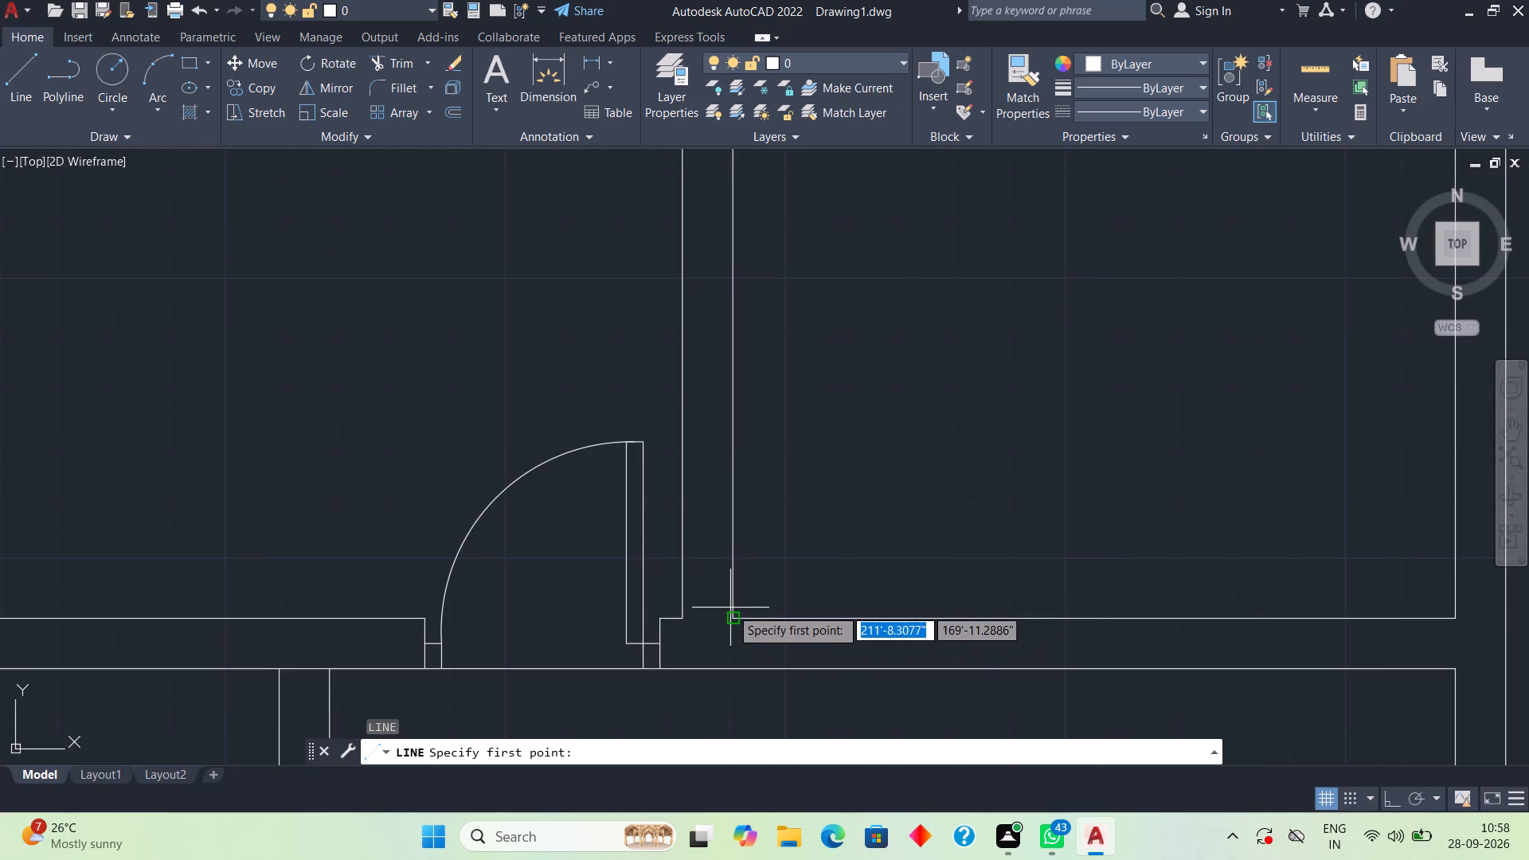
{"action": "left_click", "coordinate": [733, 613]}
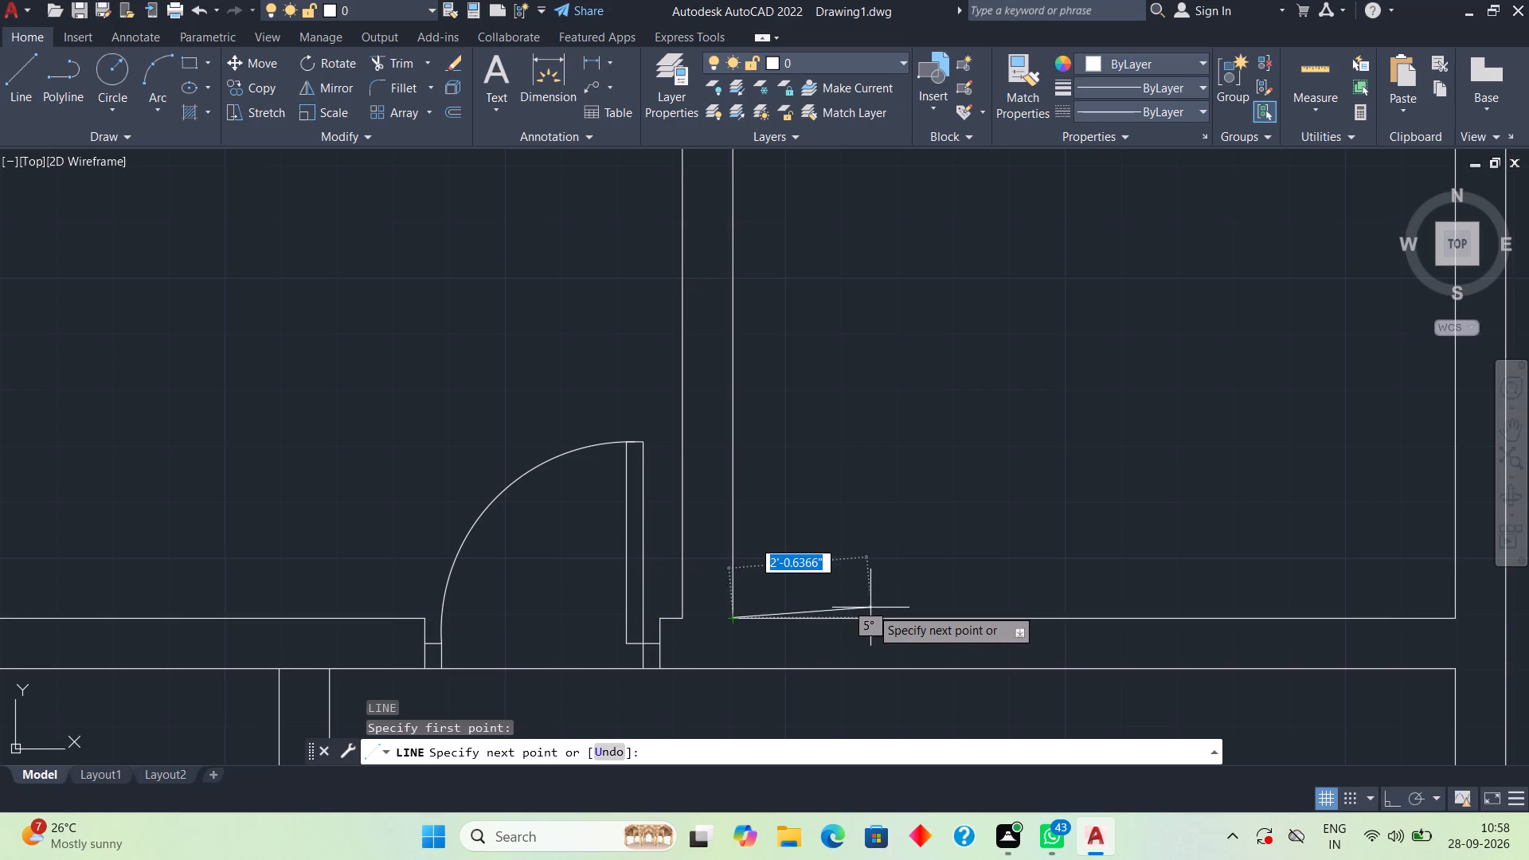
{"action": "type", "text": "4\""}
{"action": "key", "text": "Return"}
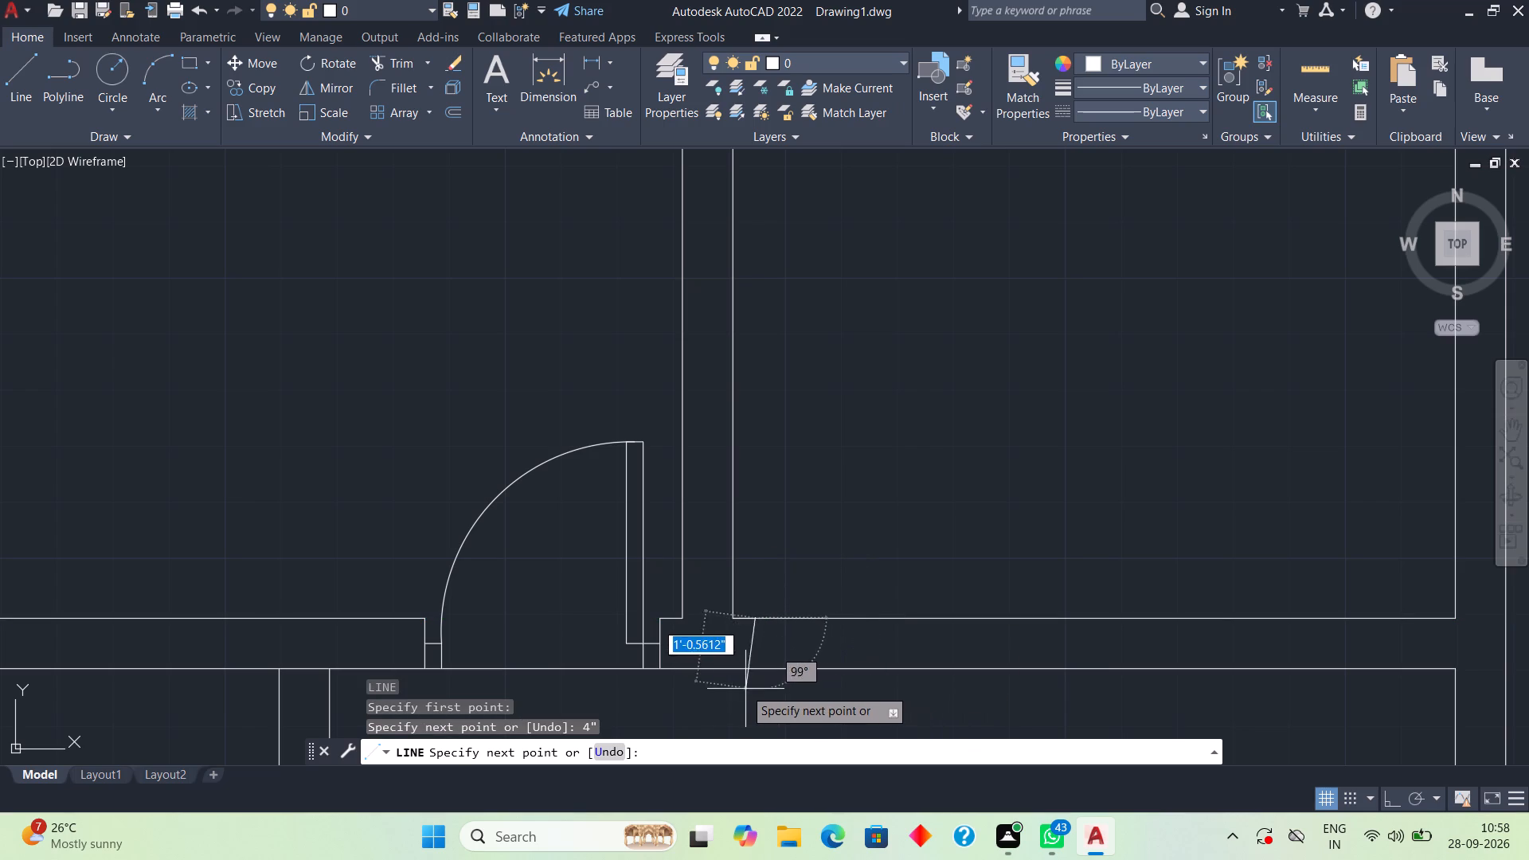
{"action": "scroll", "coordinate": [744, 686], "scroll_direction": "up", "scroll_amount": 4}
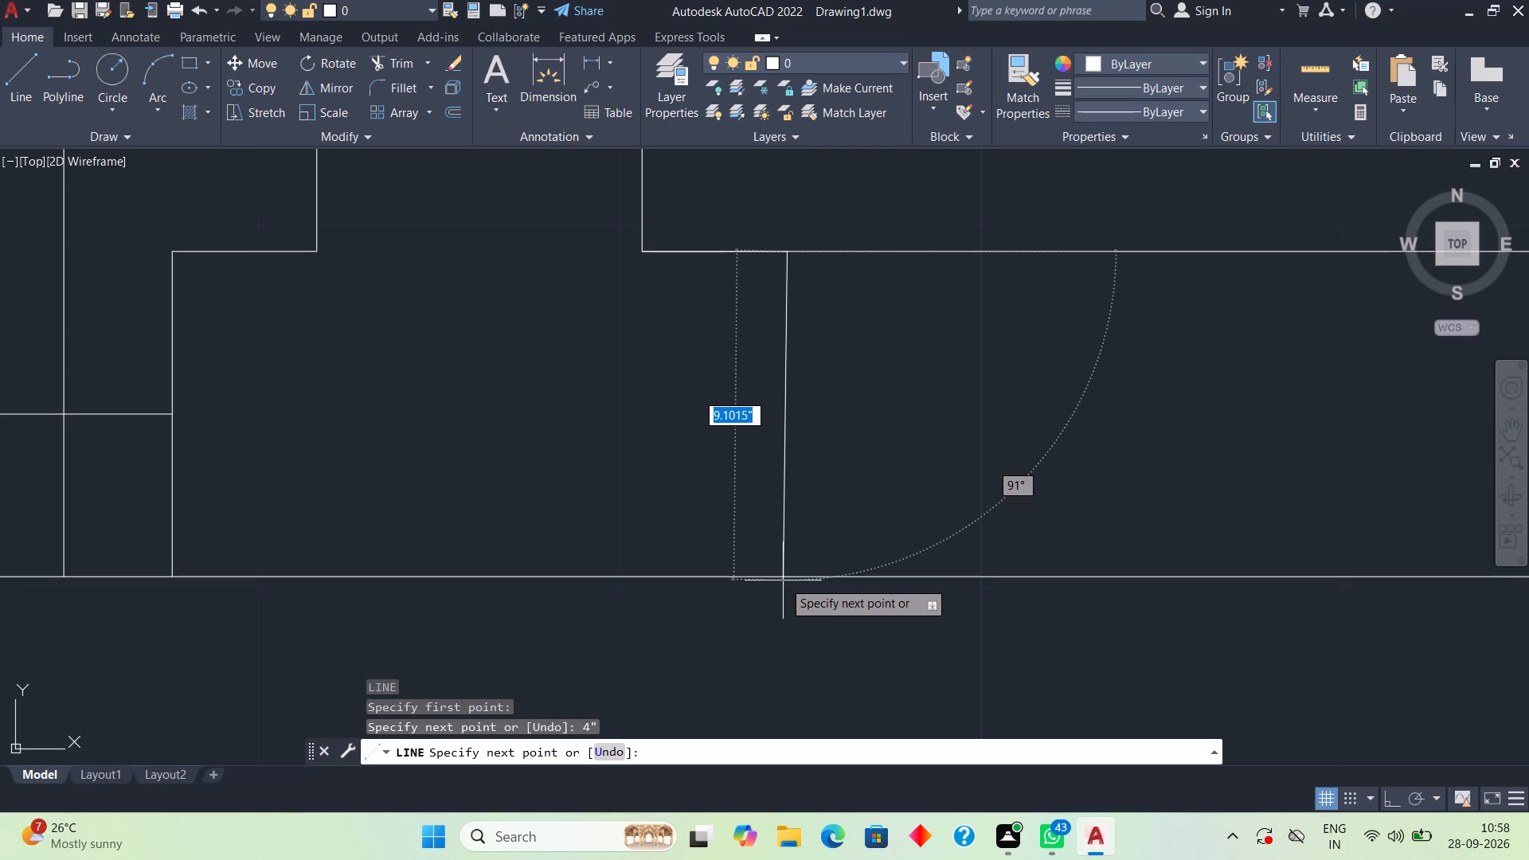
{"action": "type", "text": "9\""}
{"action": "key", "text": "Return"}
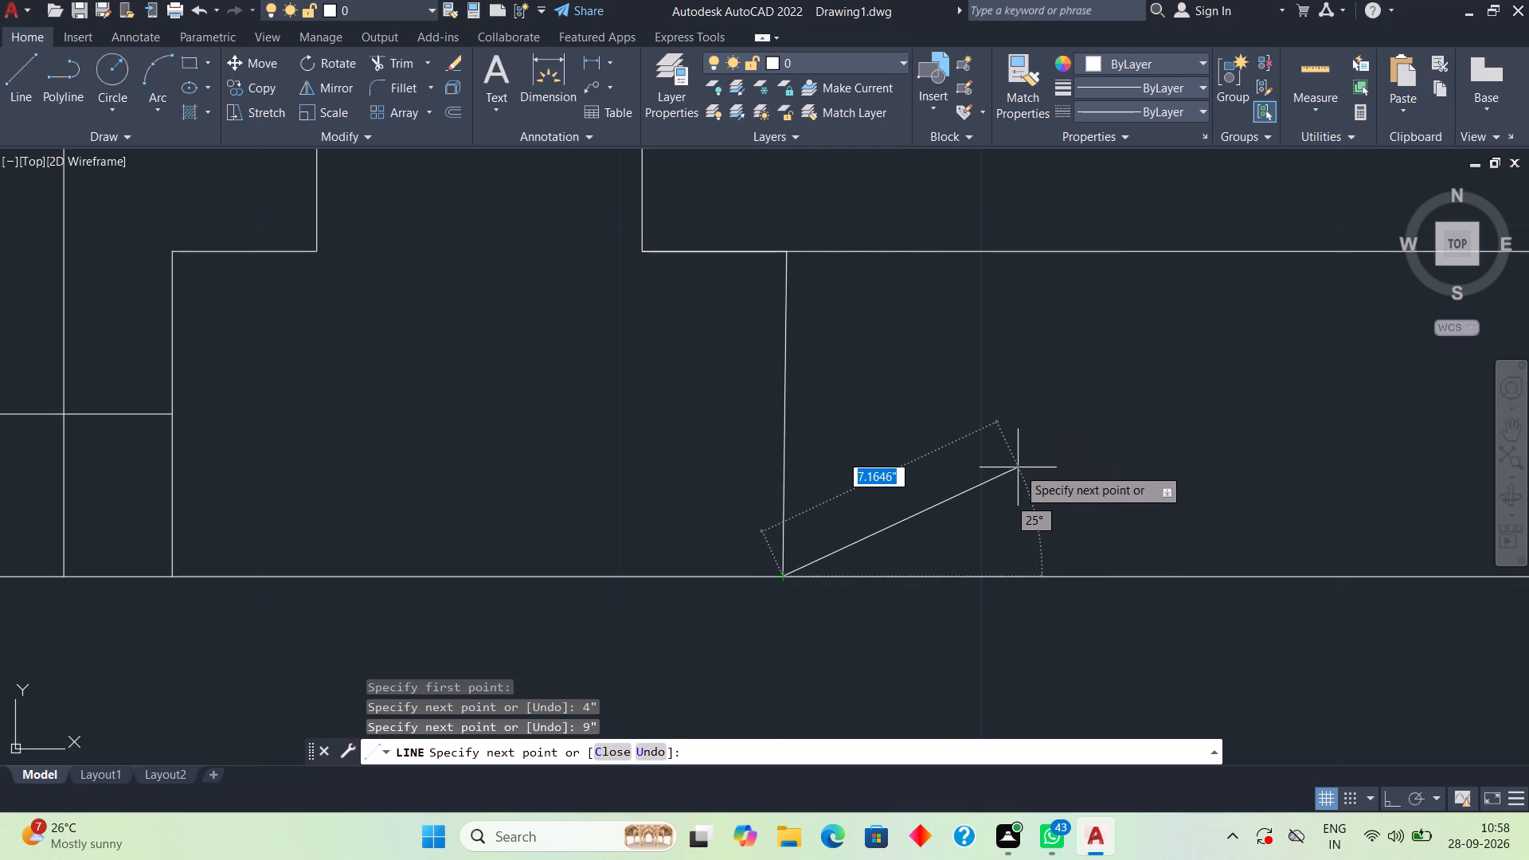
{"action": "key", "text": "space"}
Erase the 4" helper line lying on the upper wall line beside the right-hand room's corner.
{"action": "left_click", "coordinate": [717, 251]}
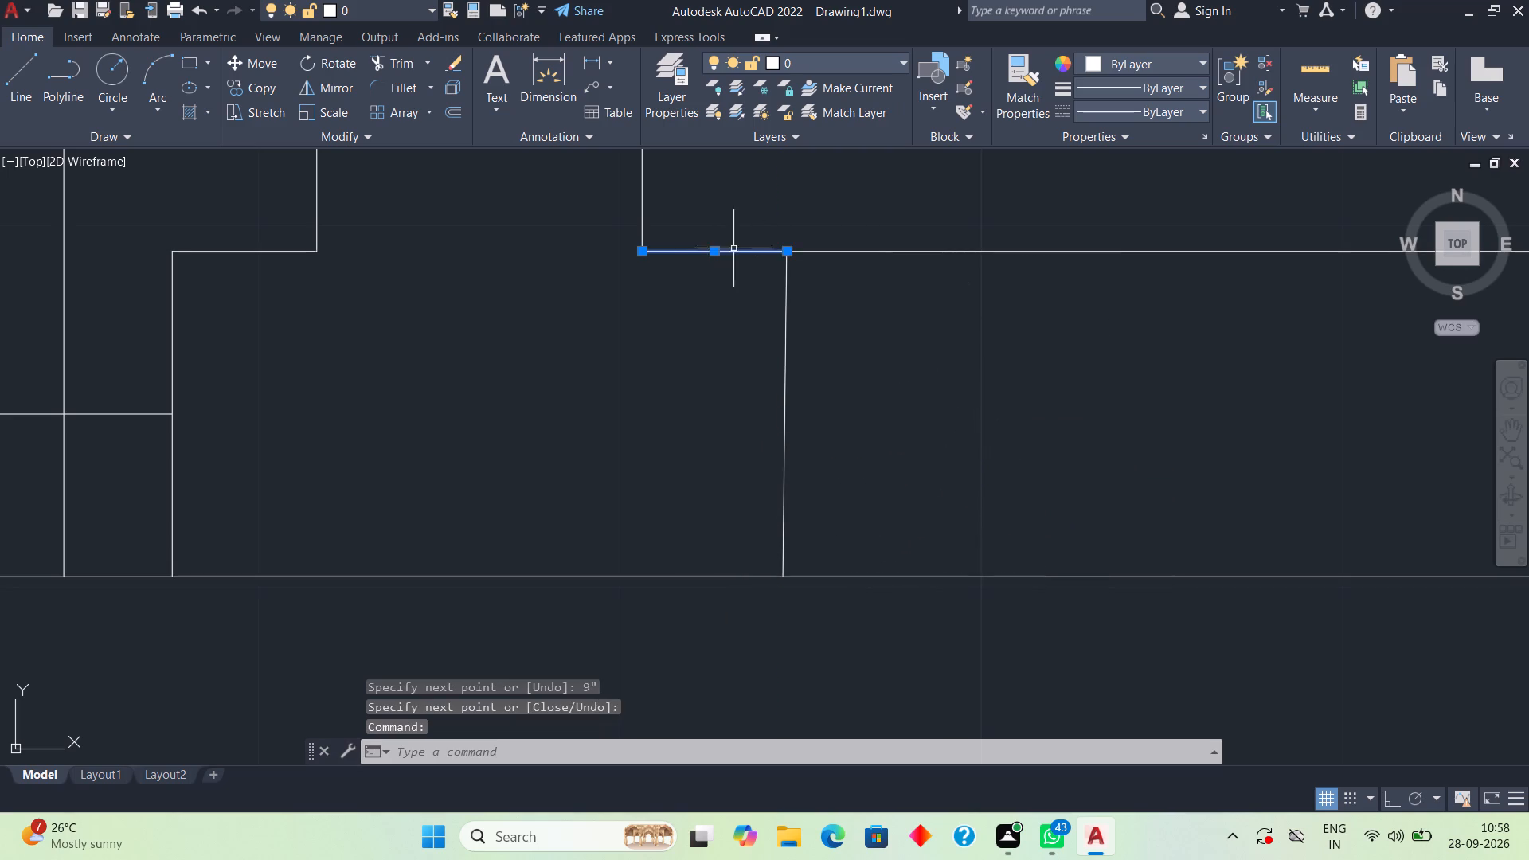
{"action": "key", "text": "Delete"}
Offset the 9" line across the wall 3" to the right to form the new door frame's second line.
{"action": "scroll", "coordinate": [799, 364], "scroll_direction": "down", "scroll_amount": 1}
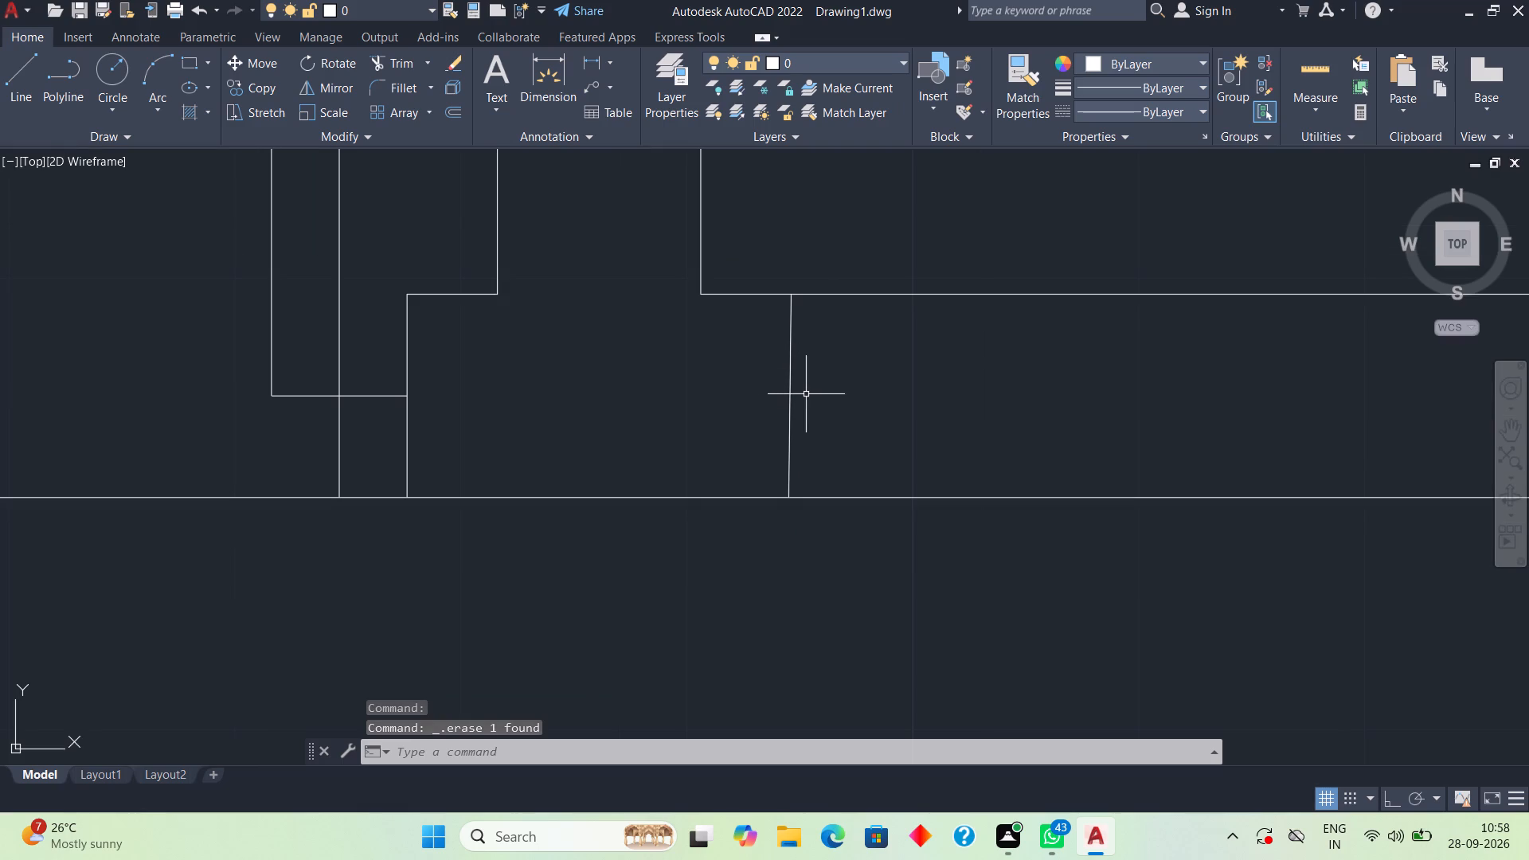
{"action": "middle_click_drag", "start_coordinate": [812, 401], "coordinate": [791, 510]}
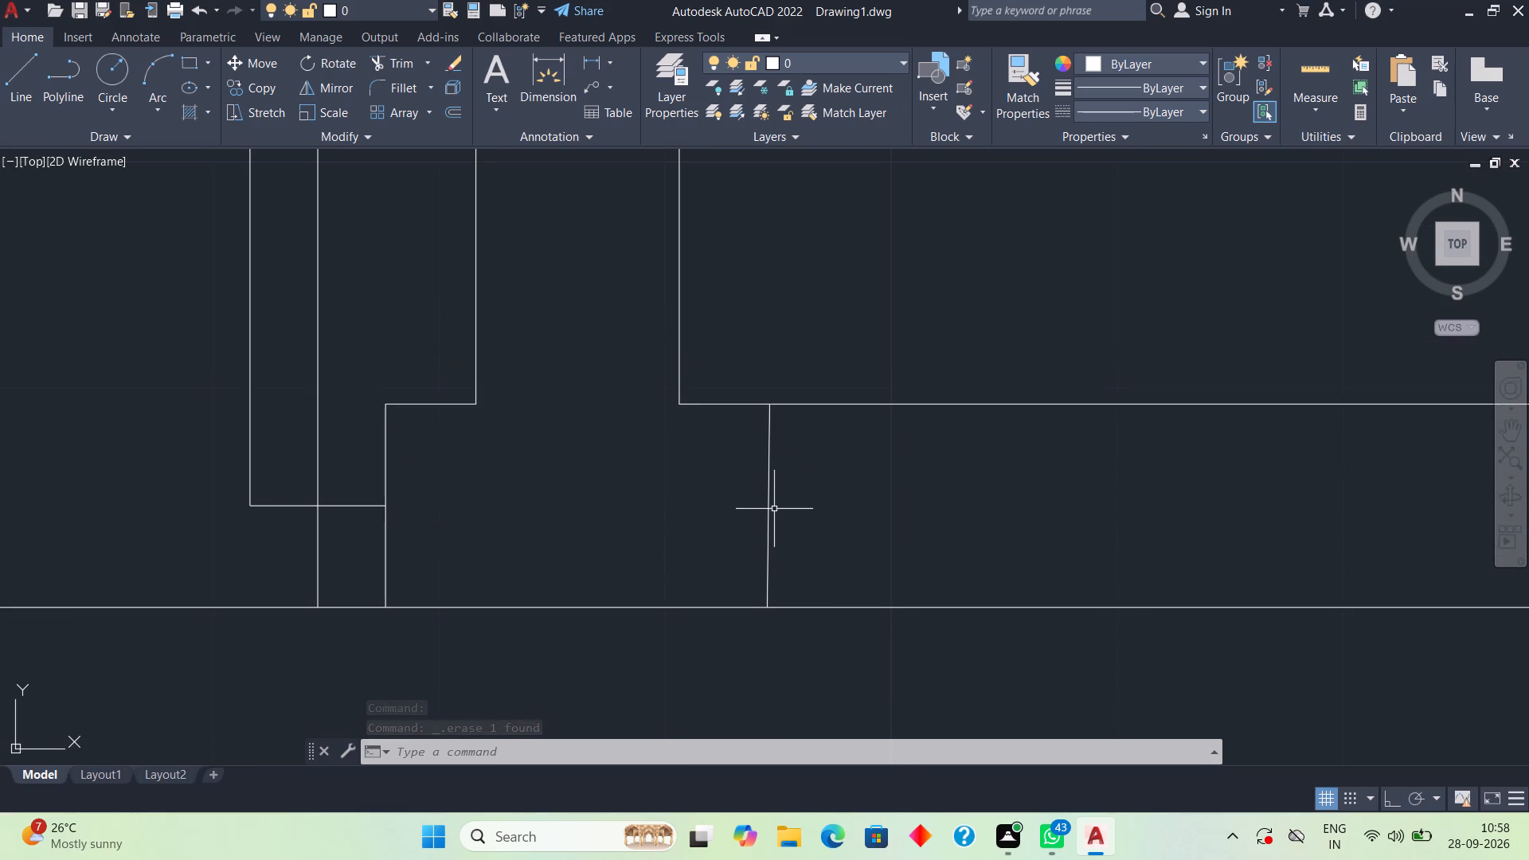
{"action": "type", "text": "o"}
{"action": "key", "text": "space"}
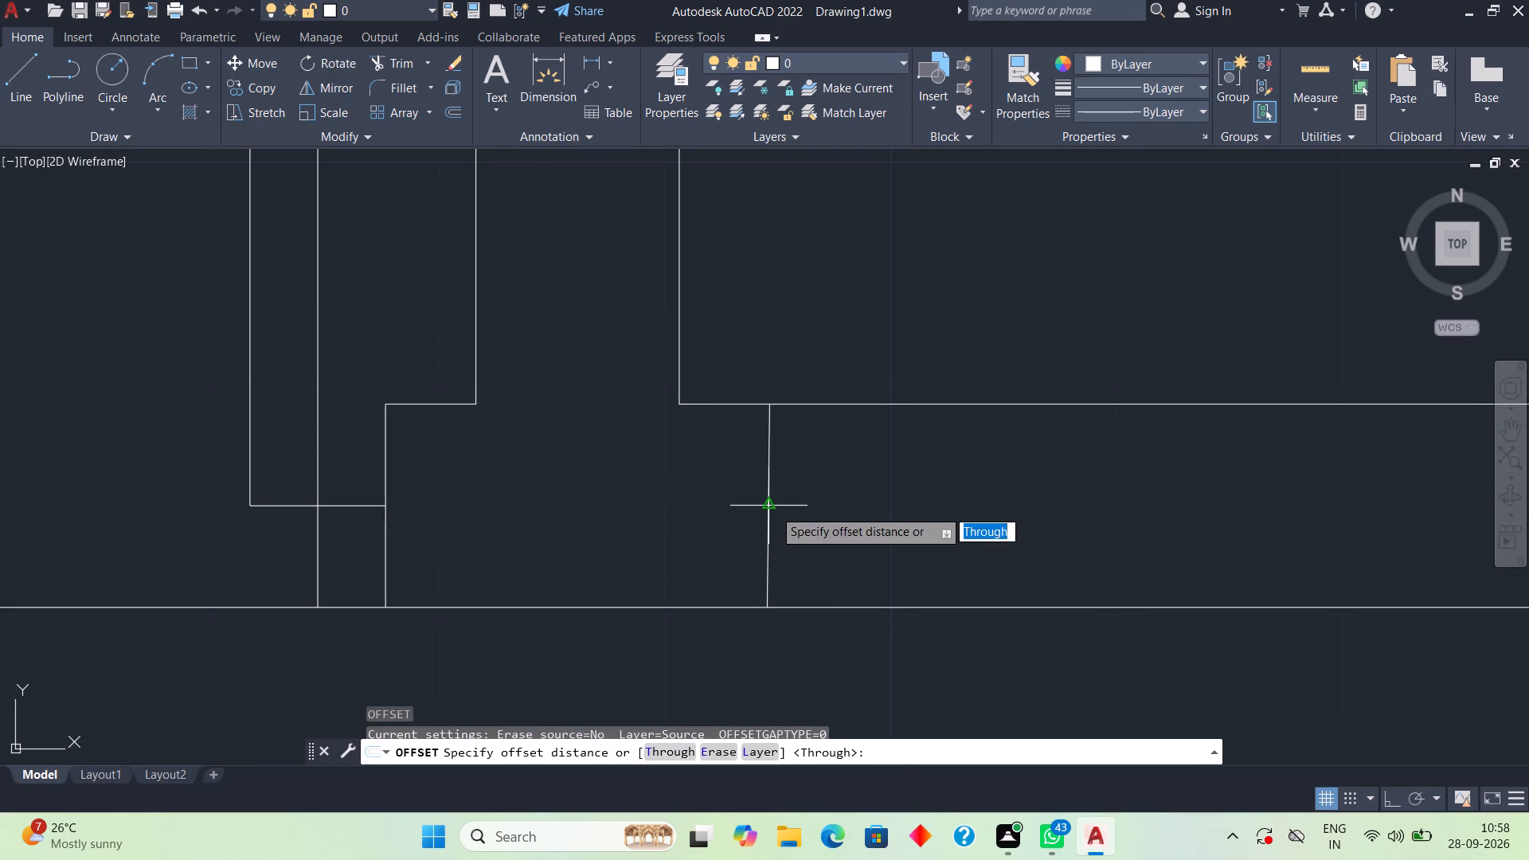
{"action": "key", "text": "space"}
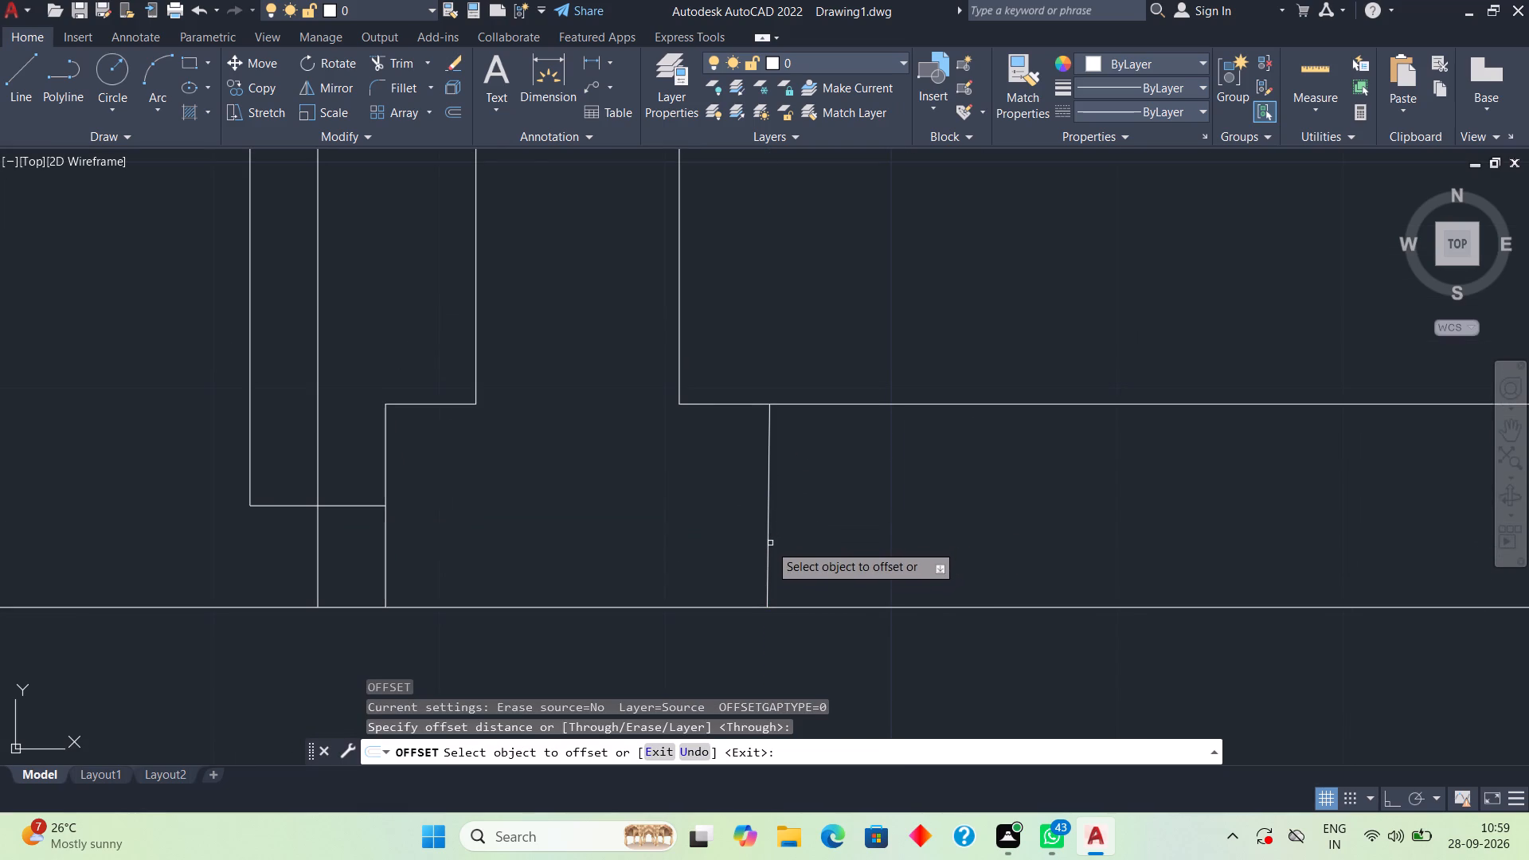
{"action": "left_click", "coordinate": [768, 546]}
{"action": "scroll", "coordinate": [1236, 572], "scroll_direction": "down", "scroll_amount": 2}
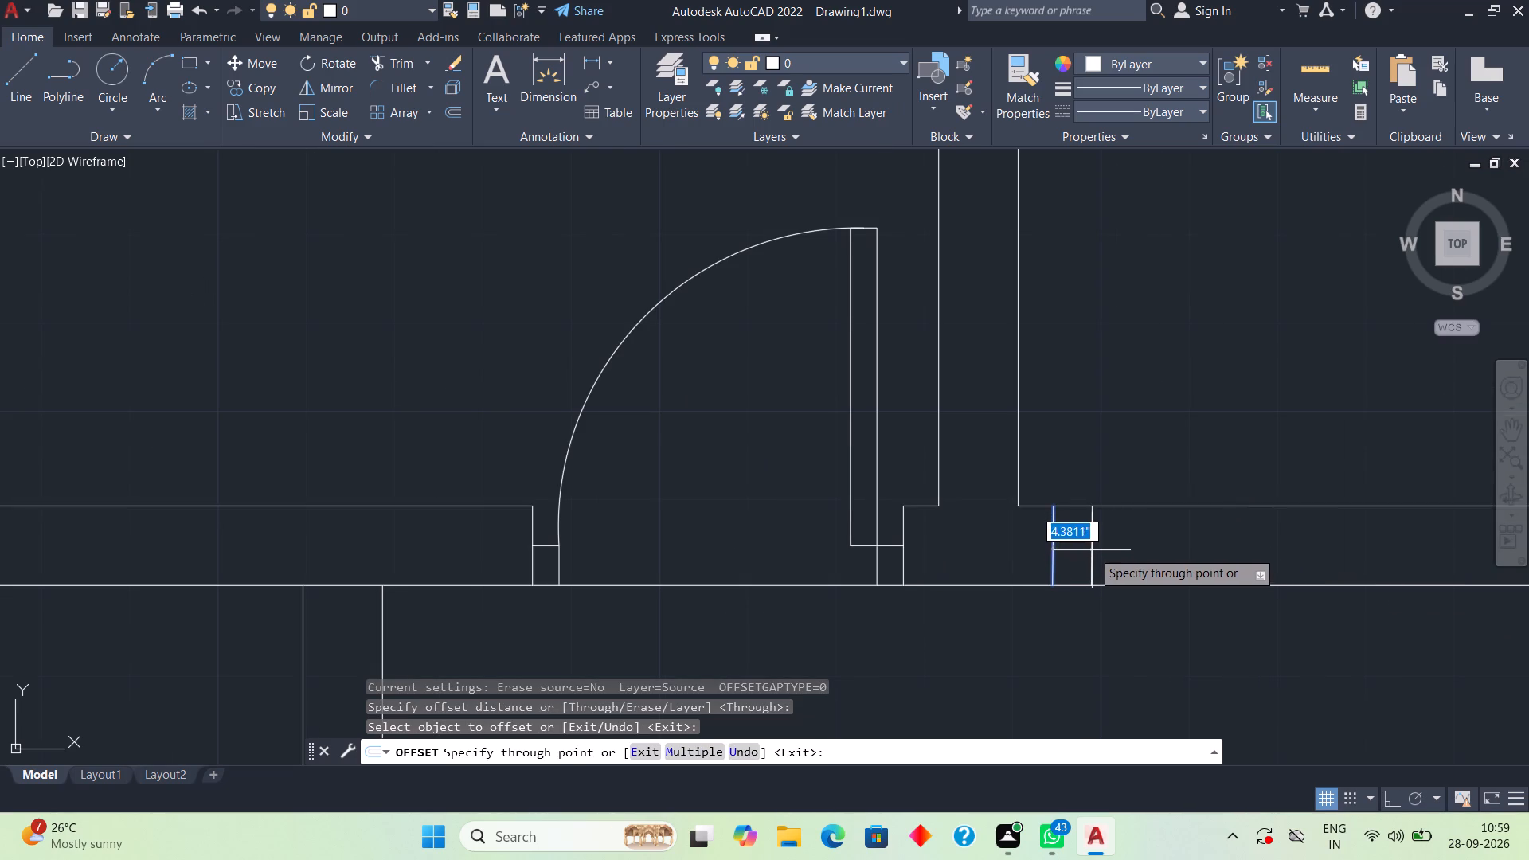
{"action": "type", "text": "3\""}
{"action": "key", "text": "Return"}
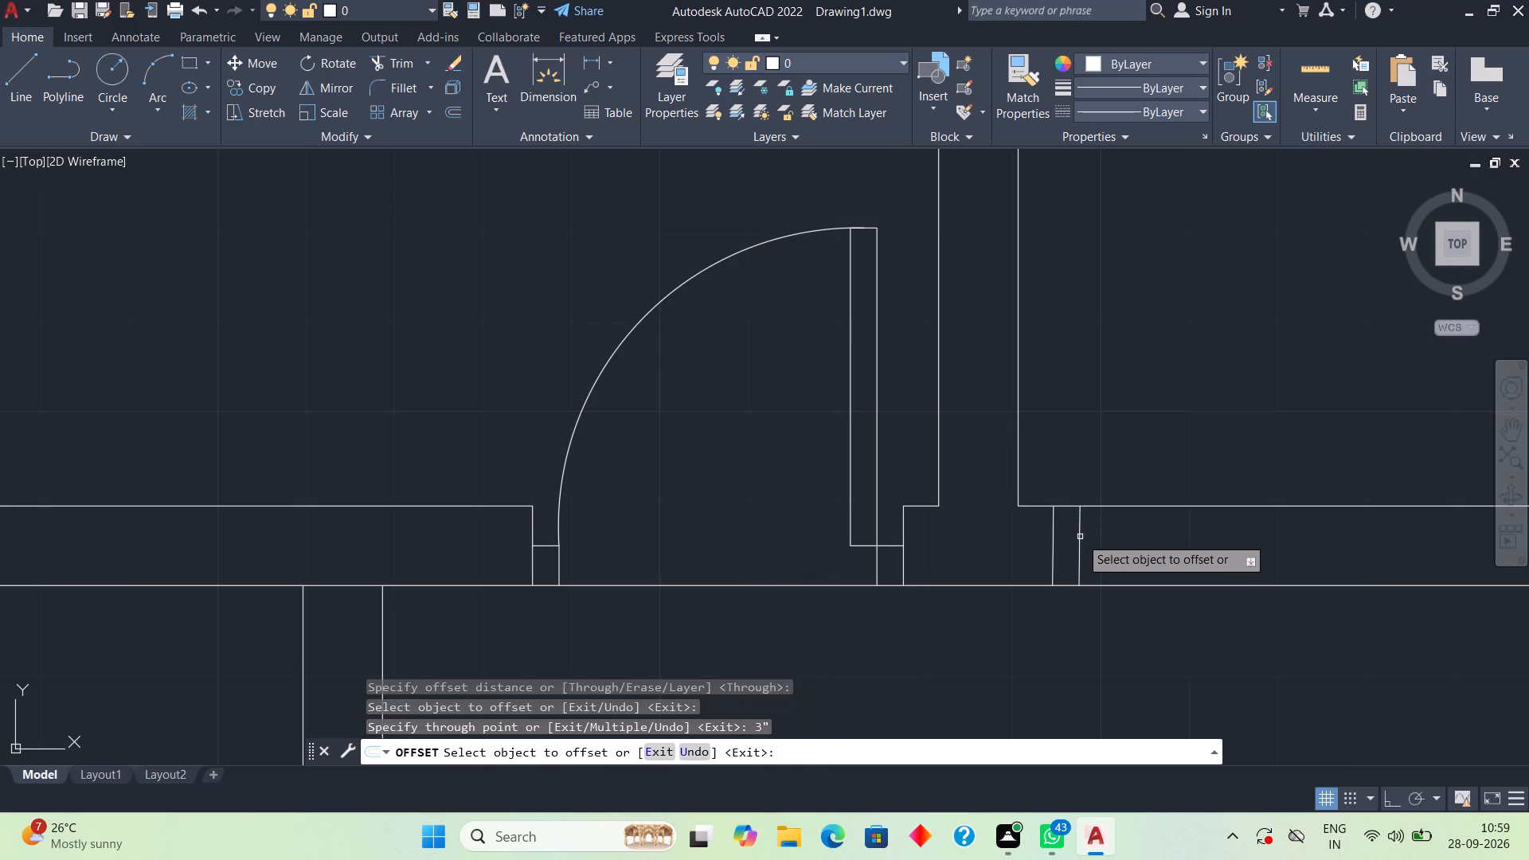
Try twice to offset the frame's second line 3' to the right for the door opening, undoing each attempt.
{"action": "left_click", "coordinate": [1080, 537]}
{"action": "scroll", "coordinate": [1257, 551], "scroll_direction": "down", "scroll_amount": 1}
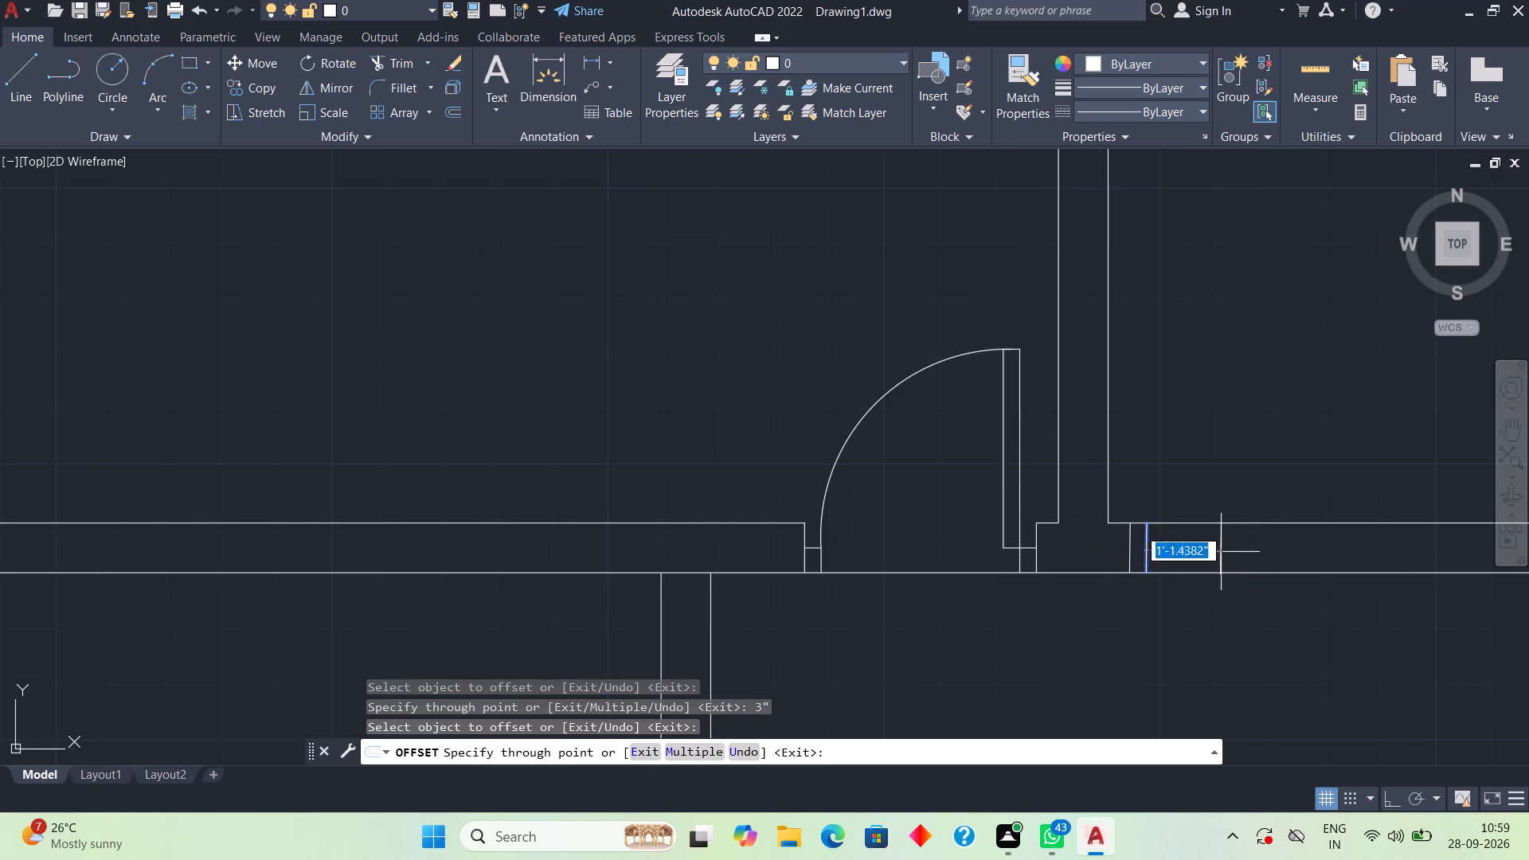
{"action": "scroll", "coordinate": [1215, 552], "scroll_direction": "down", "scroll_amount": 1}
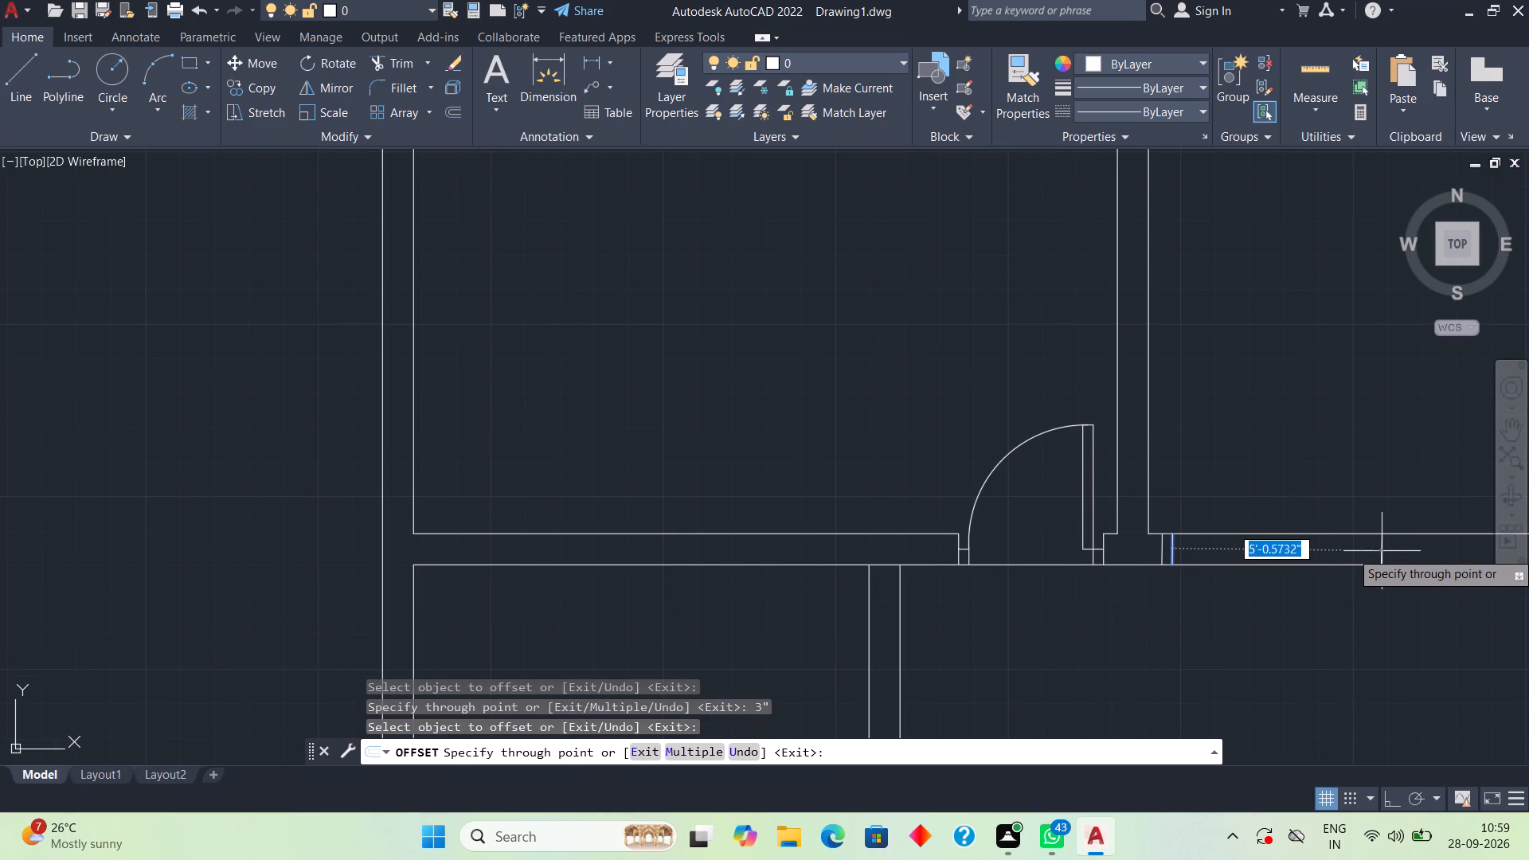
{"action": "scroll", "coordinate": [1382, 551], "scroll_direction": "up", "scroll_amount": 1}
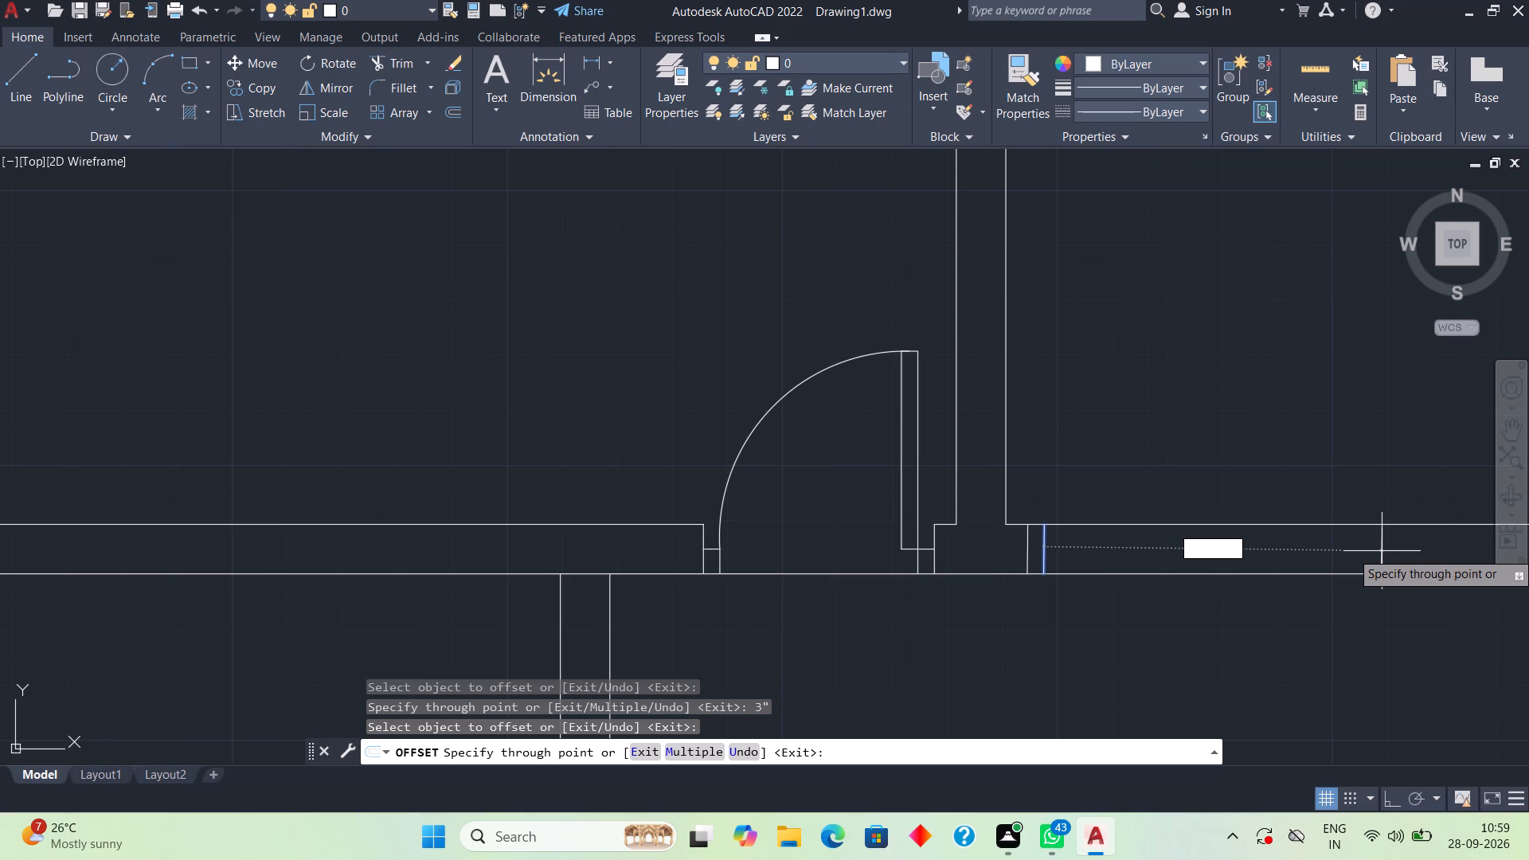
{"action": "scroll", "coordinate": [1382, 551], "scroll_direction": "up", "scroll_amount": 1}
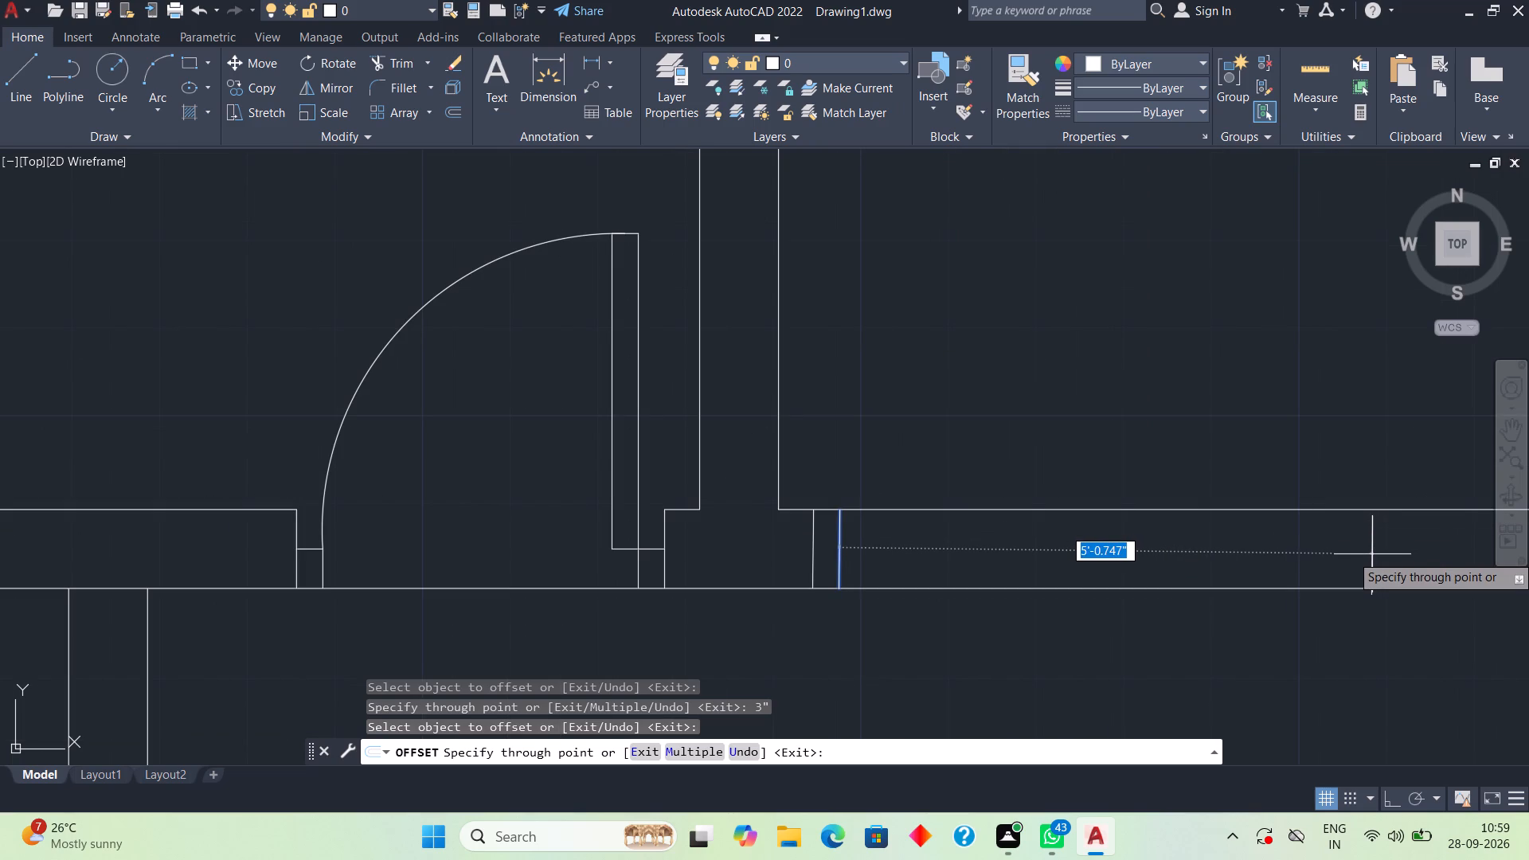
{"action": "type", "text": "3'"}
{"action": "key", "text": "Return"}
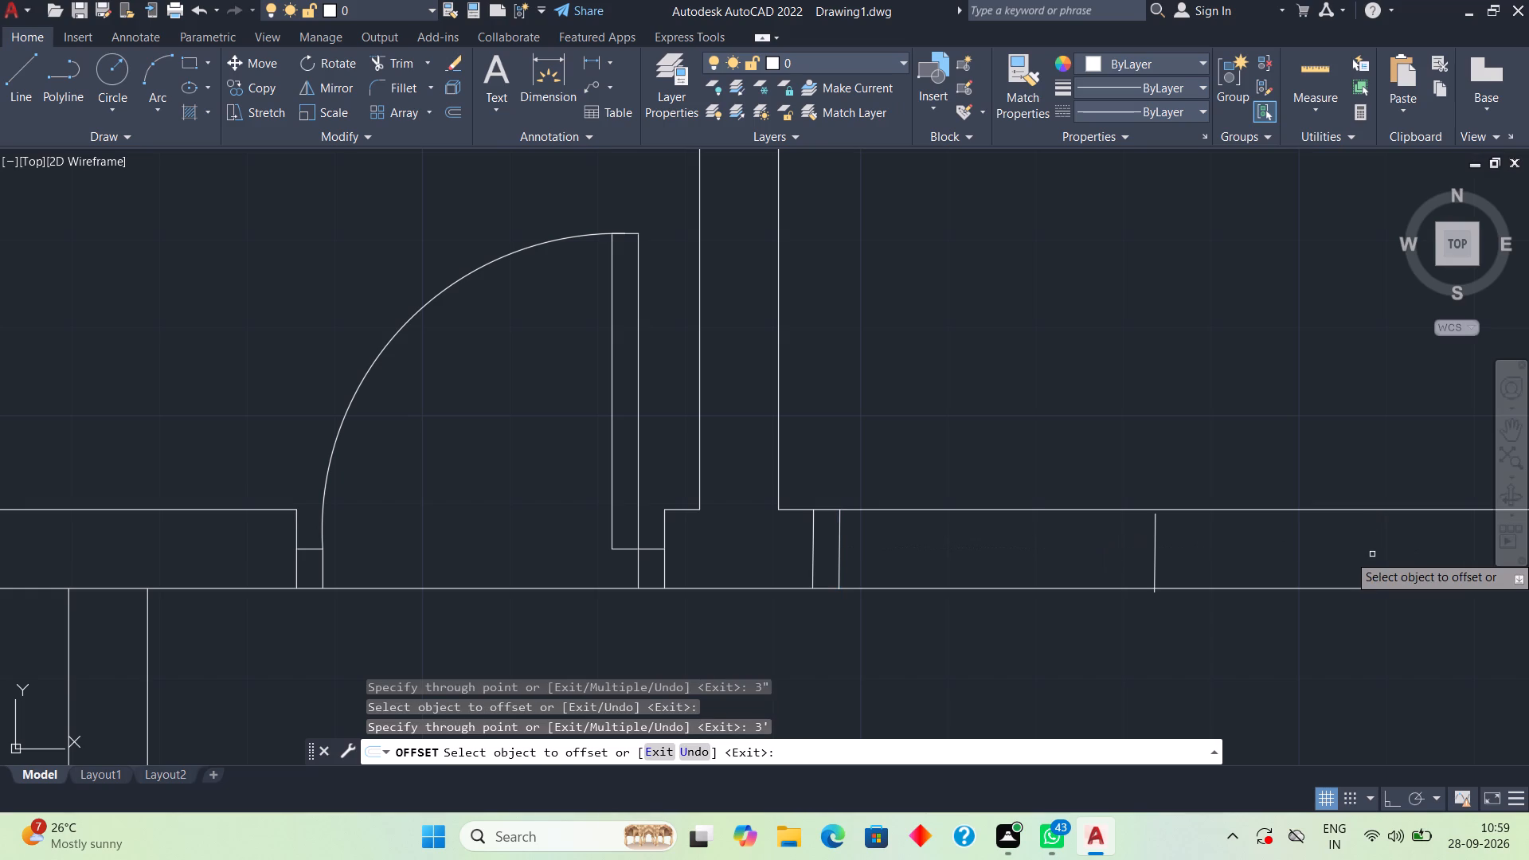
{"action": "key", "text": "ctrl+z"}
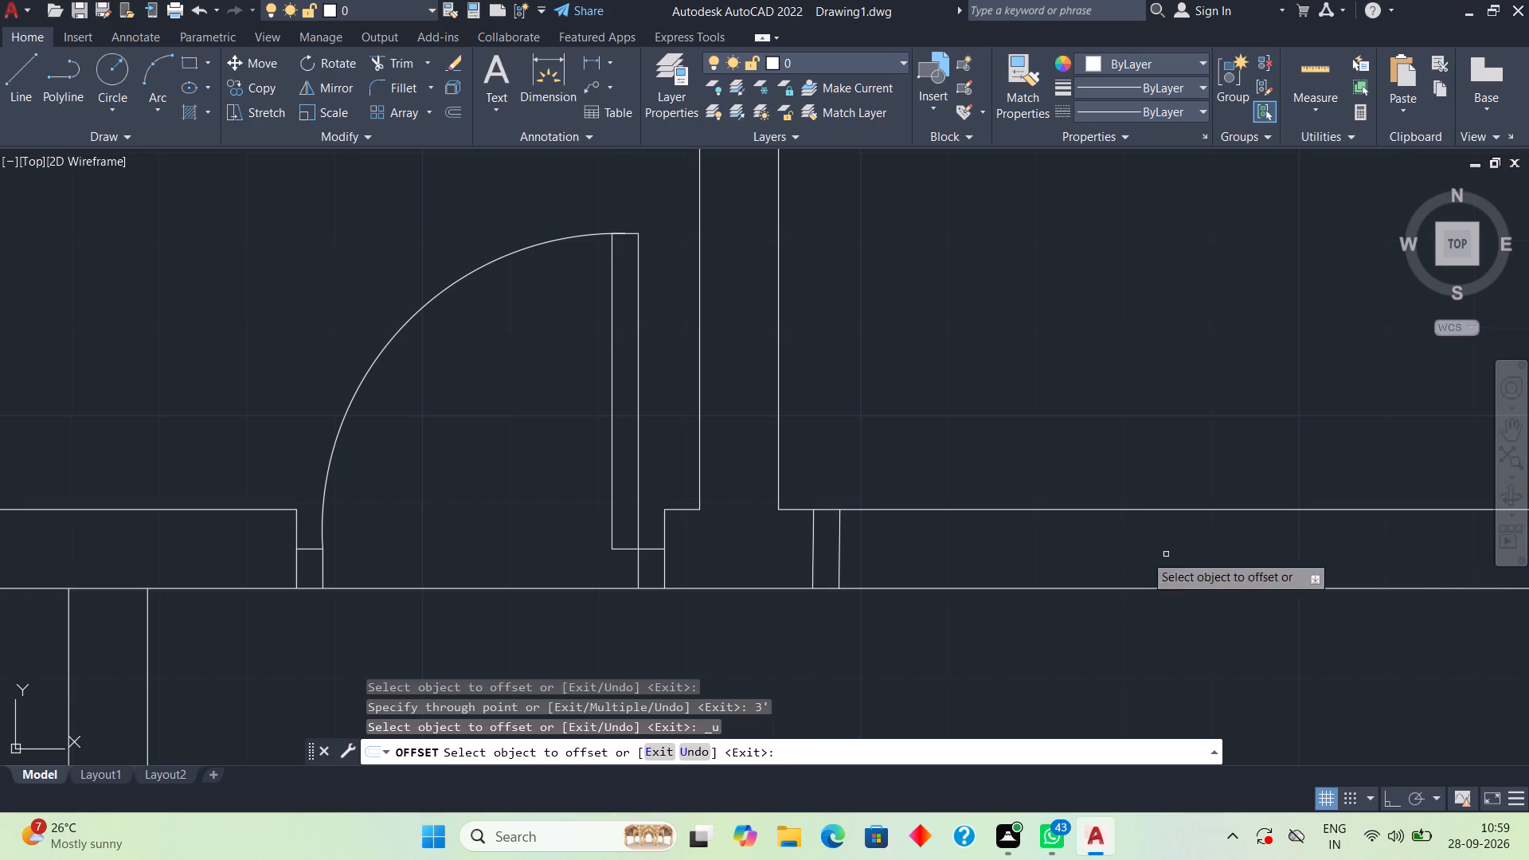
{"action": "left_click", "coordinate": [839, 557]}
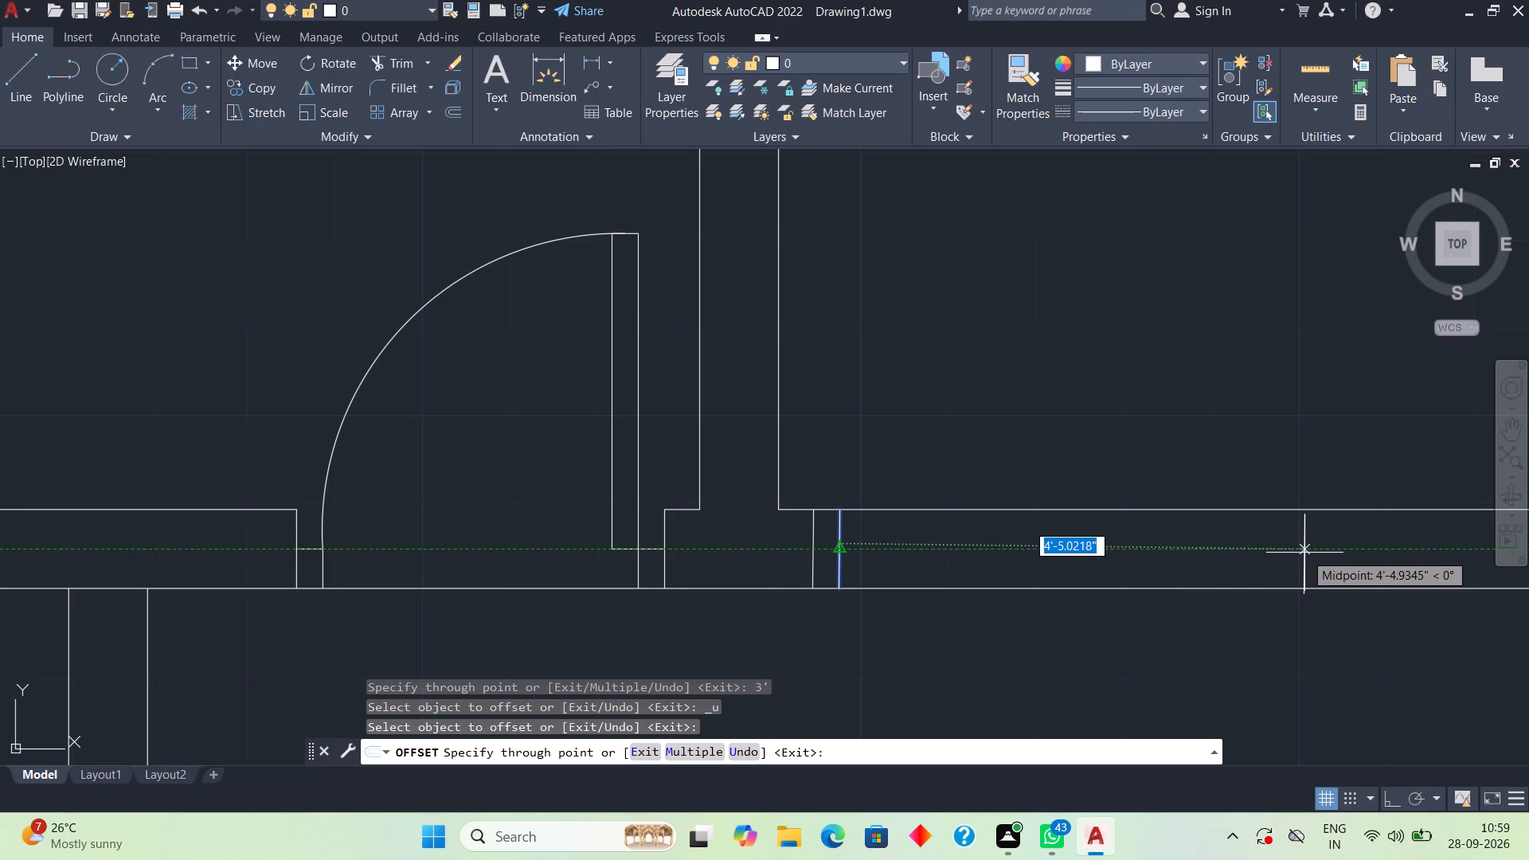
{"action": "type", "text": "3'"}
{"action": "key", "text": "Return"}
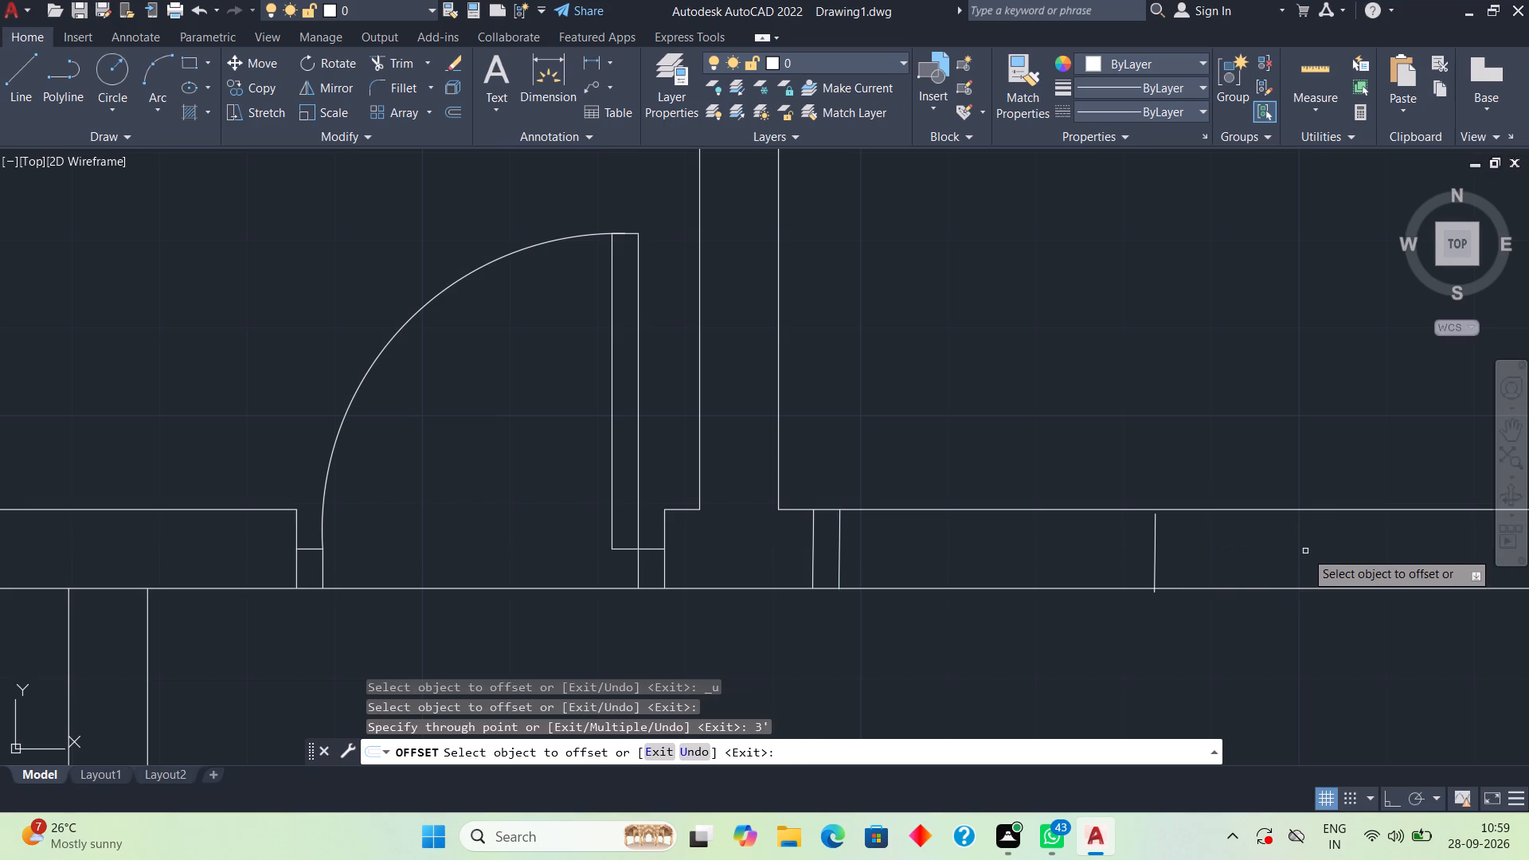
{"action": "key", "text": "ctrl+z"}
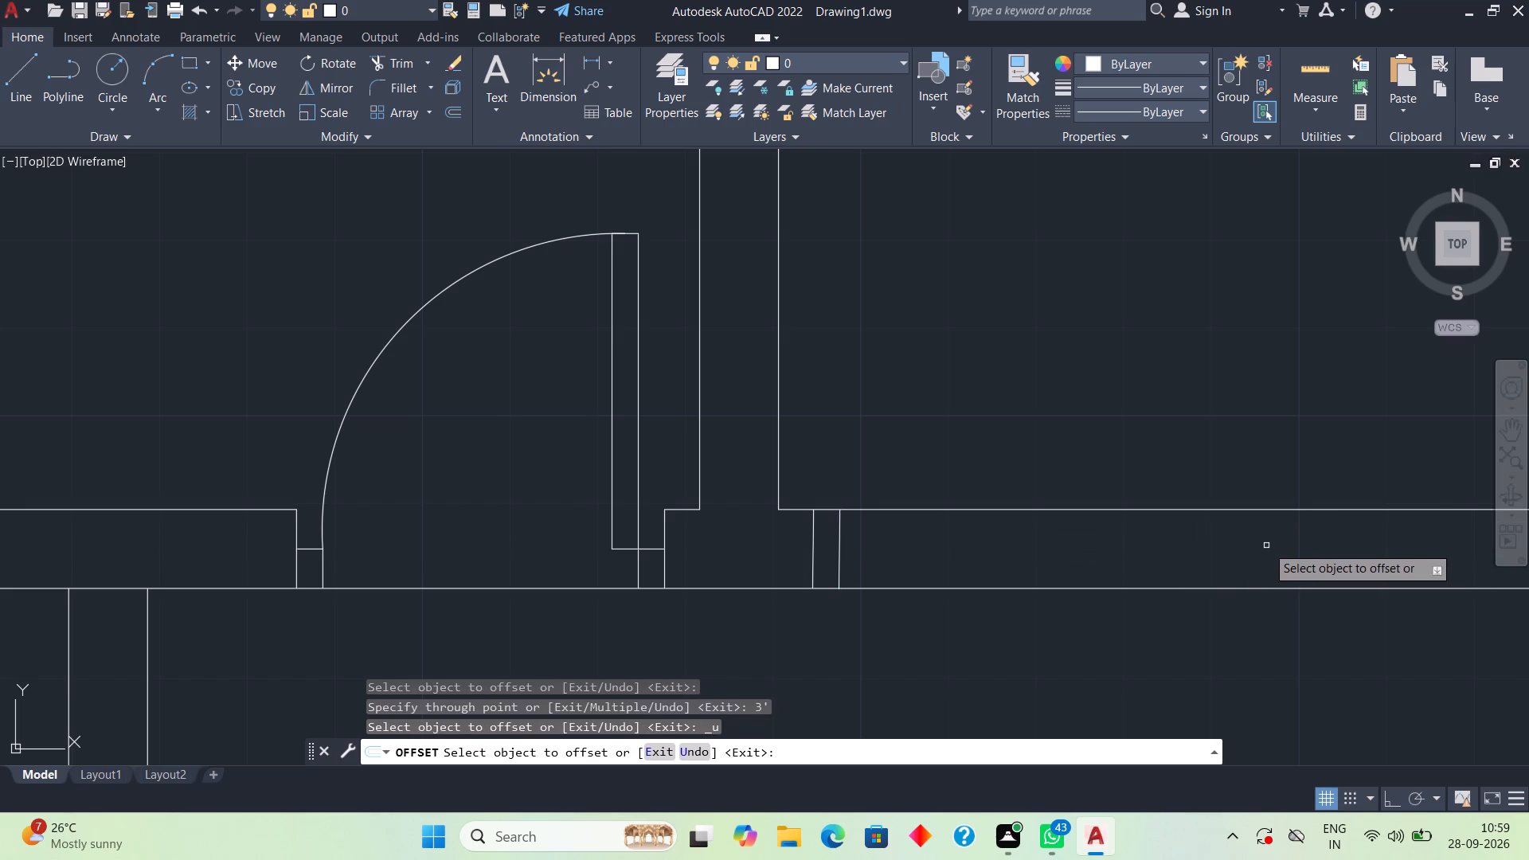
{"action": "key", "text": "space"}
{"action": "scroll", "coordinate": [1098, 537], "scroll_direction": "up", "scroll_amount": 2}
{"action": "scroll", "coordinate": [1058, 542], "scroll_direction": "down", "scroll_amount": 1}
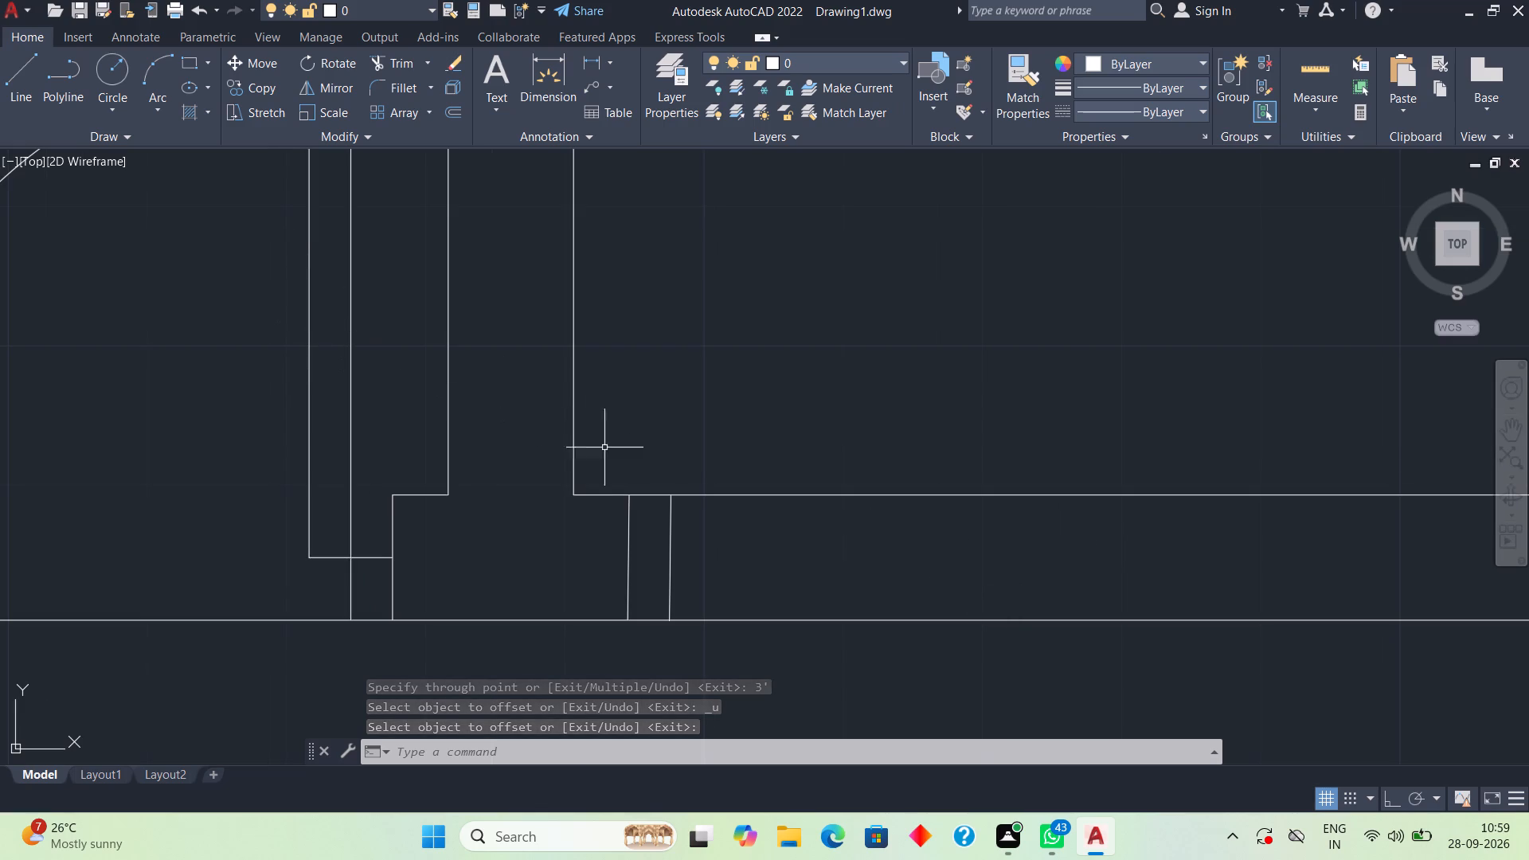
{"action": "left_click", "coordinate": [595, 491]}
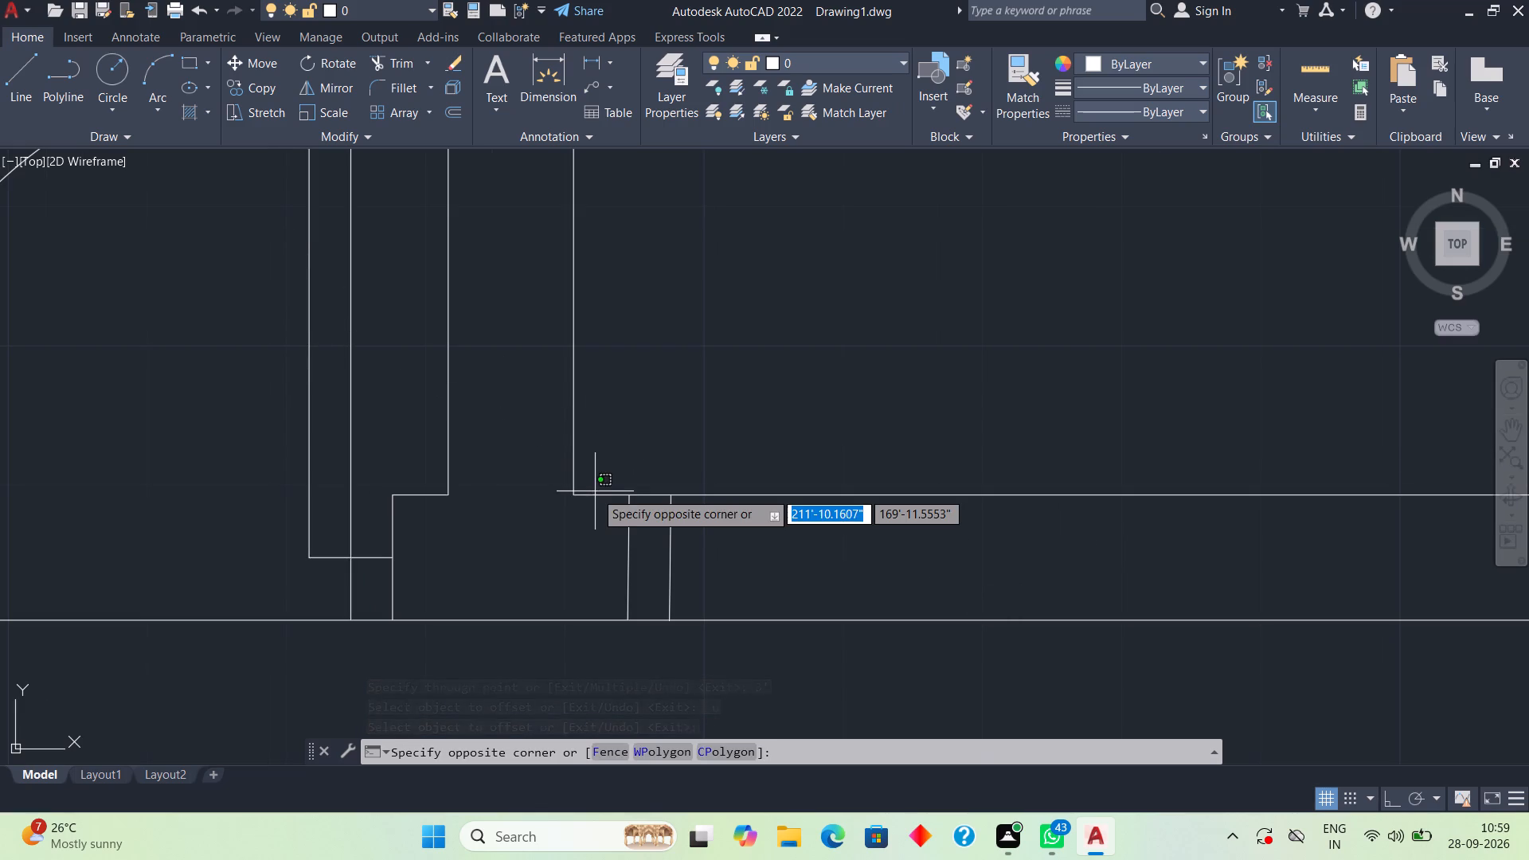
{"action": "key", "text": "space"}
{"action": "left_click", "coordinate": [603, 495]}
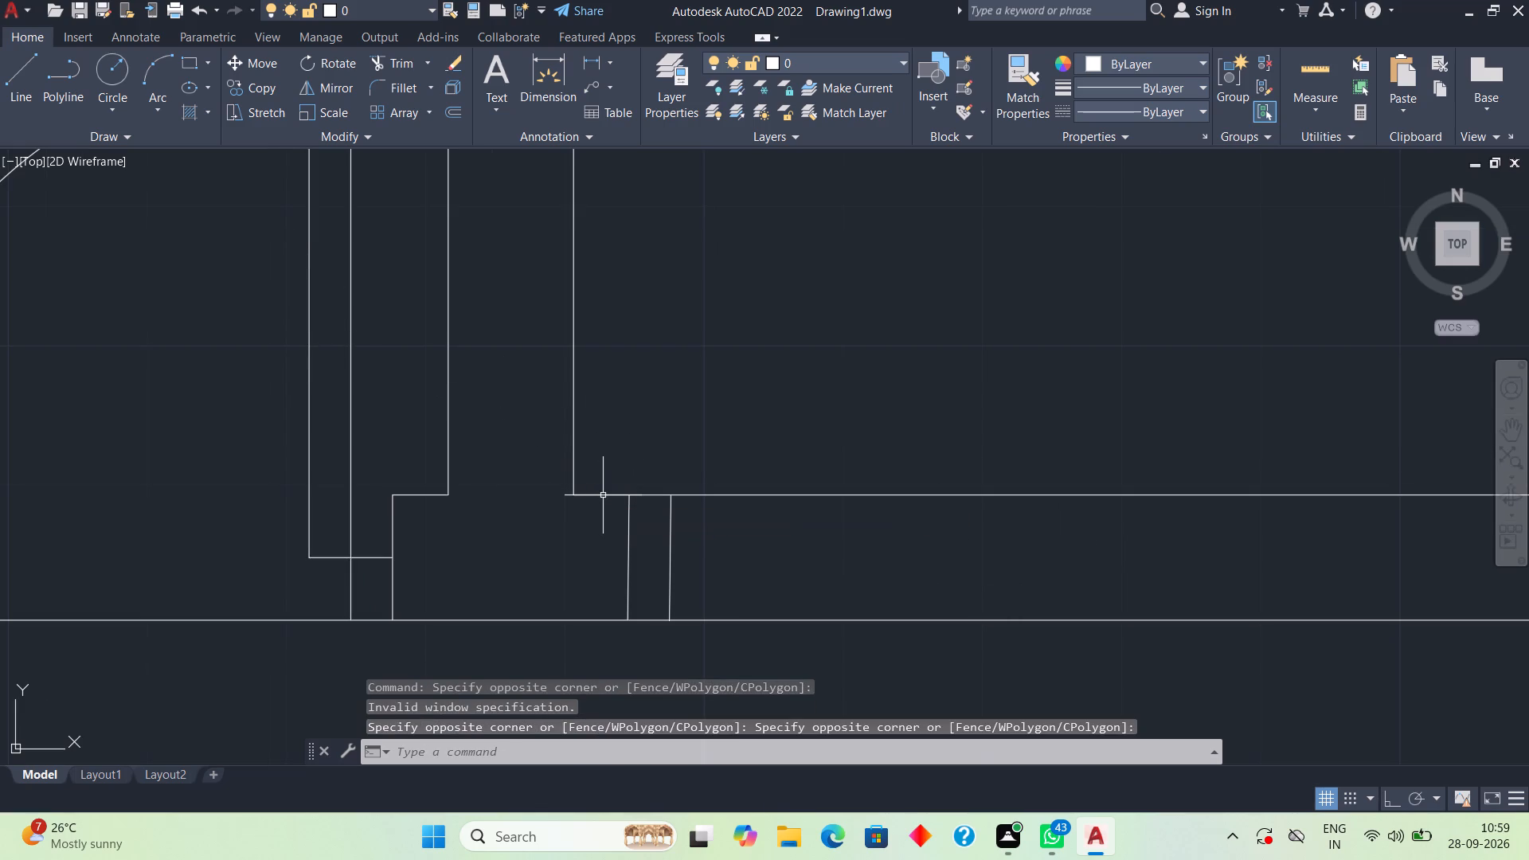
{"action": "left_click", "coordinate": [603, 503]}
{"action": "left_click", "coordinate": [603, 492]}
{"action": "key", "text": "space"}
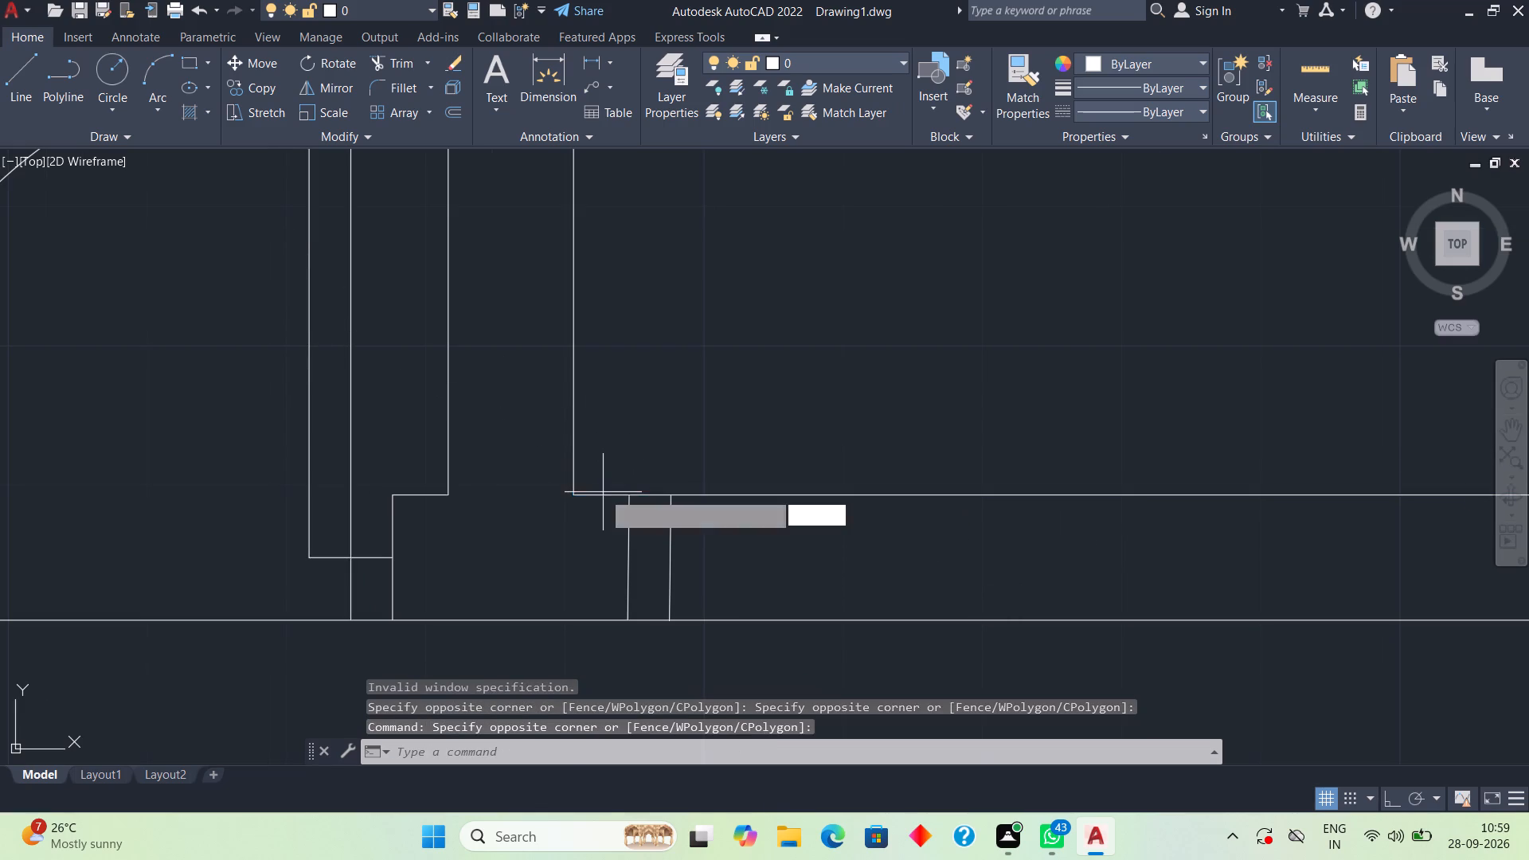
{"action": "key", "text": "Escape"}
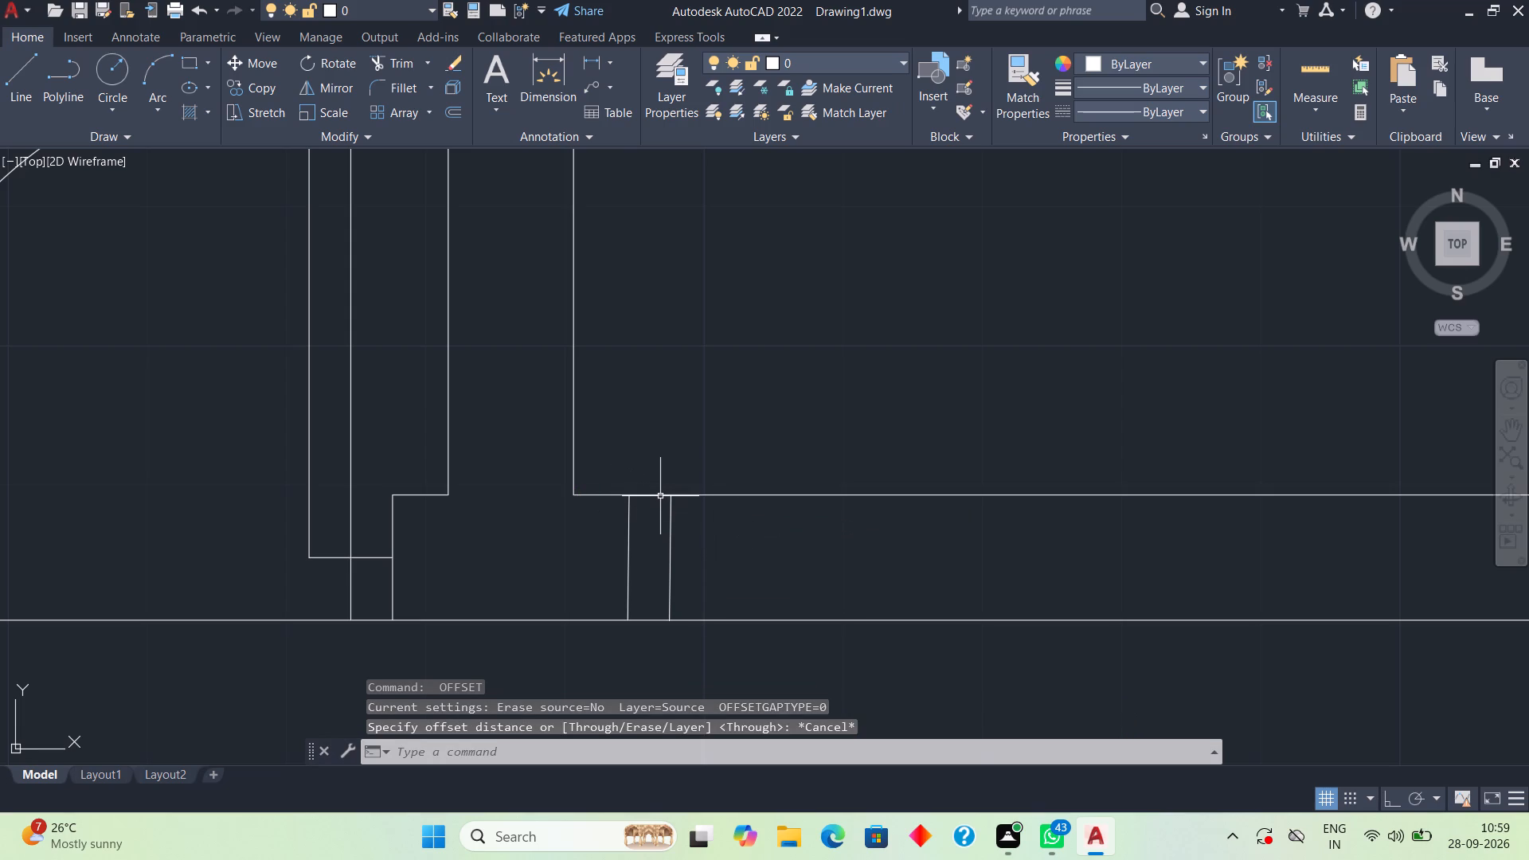
Draw a horizontal line joining the midpoints of the new door frame's two vertical lines.
{"action": "type", "text": "l"}
{"action": "key", "text": "space"}
{"action": "left_click", "coordinate": [673, 556]}
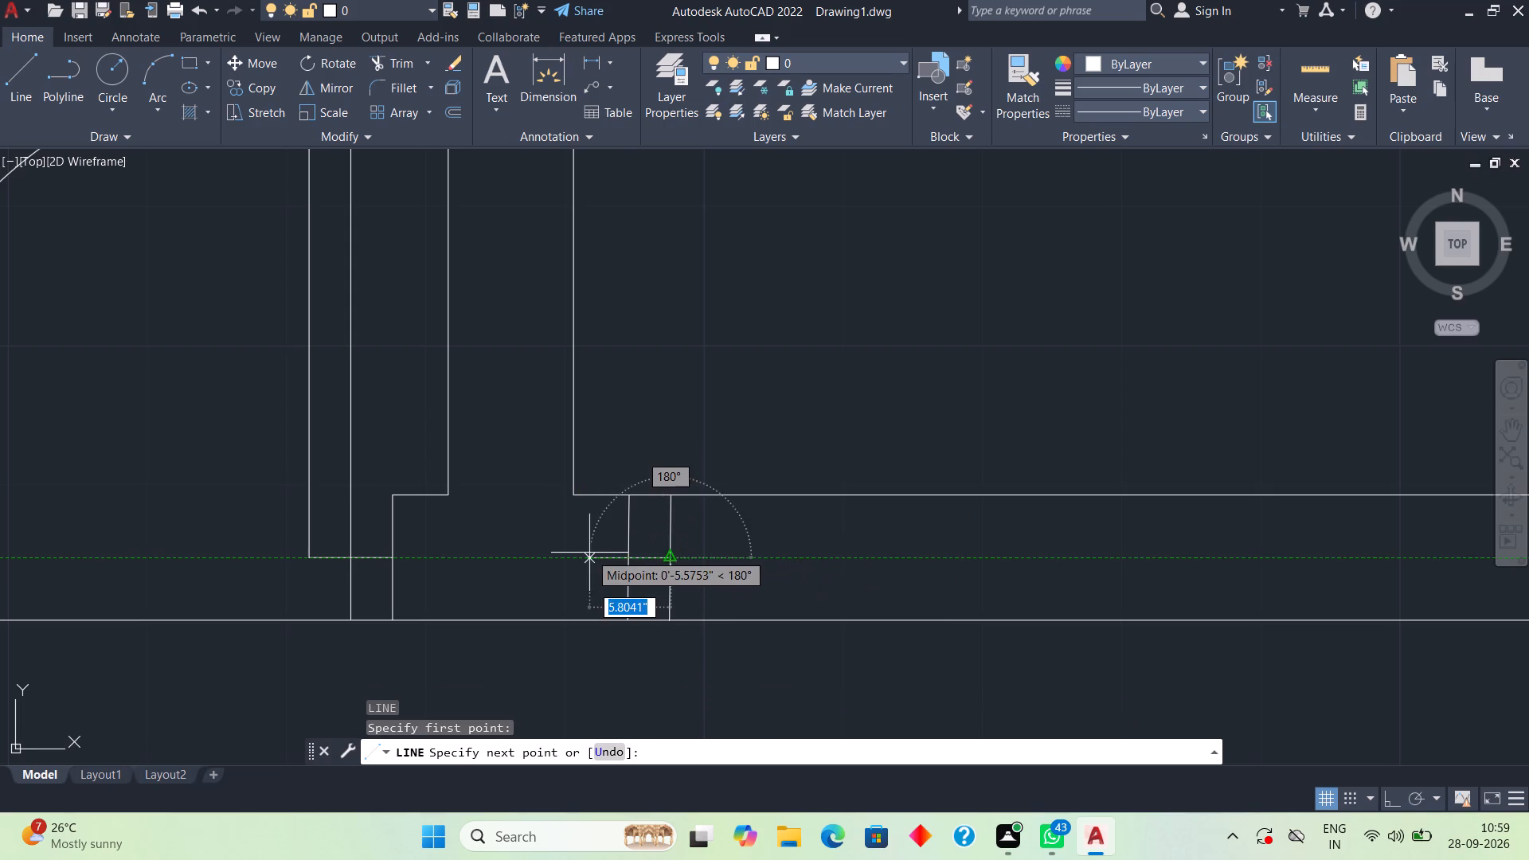
{"action": "left_click", "coordinate": [629, 555]}
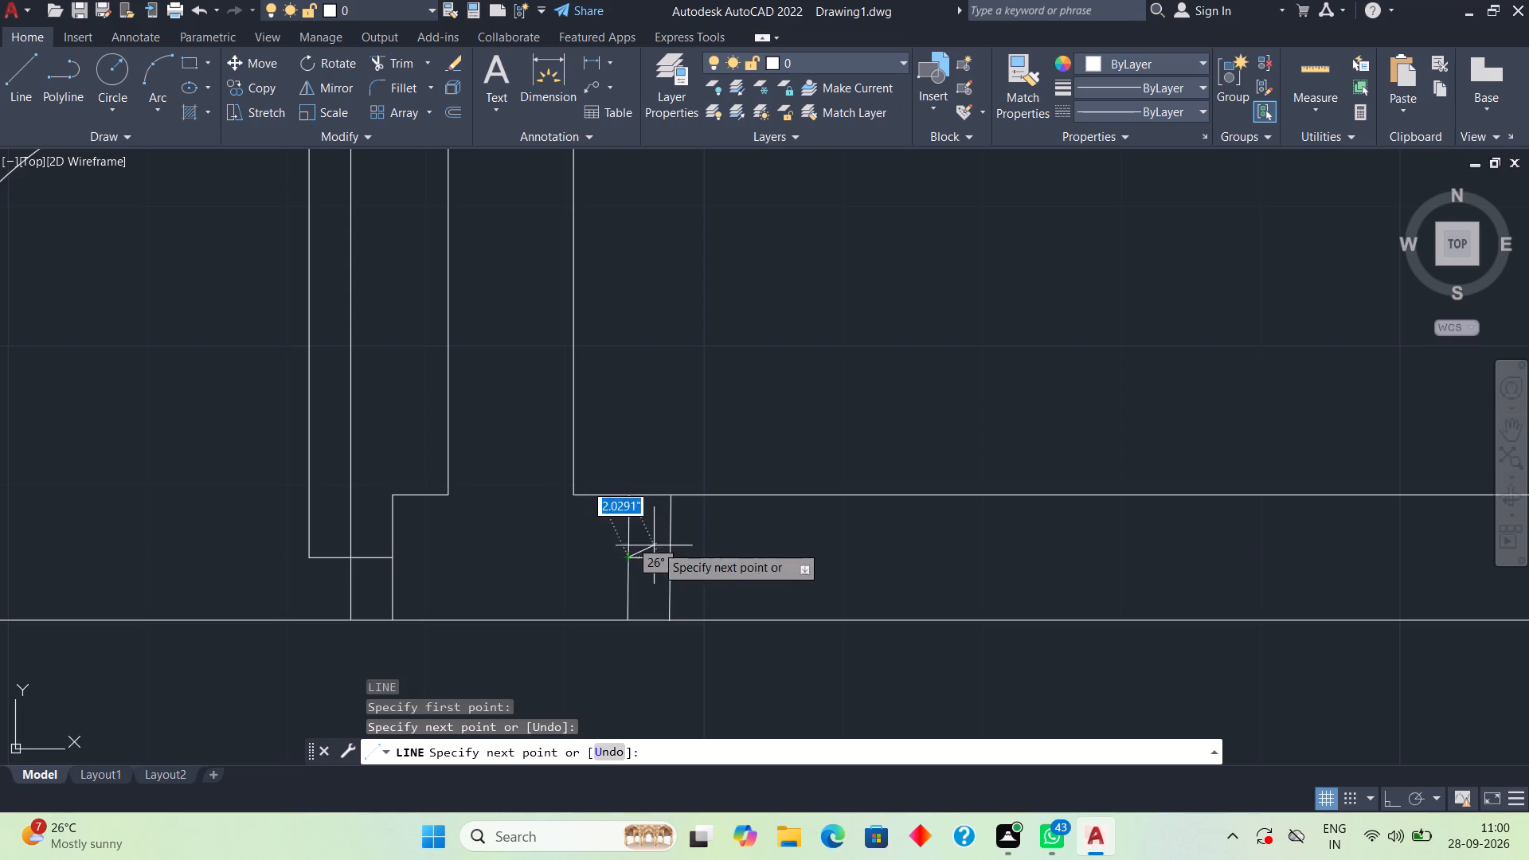
{"action": "key", "text": "space"}
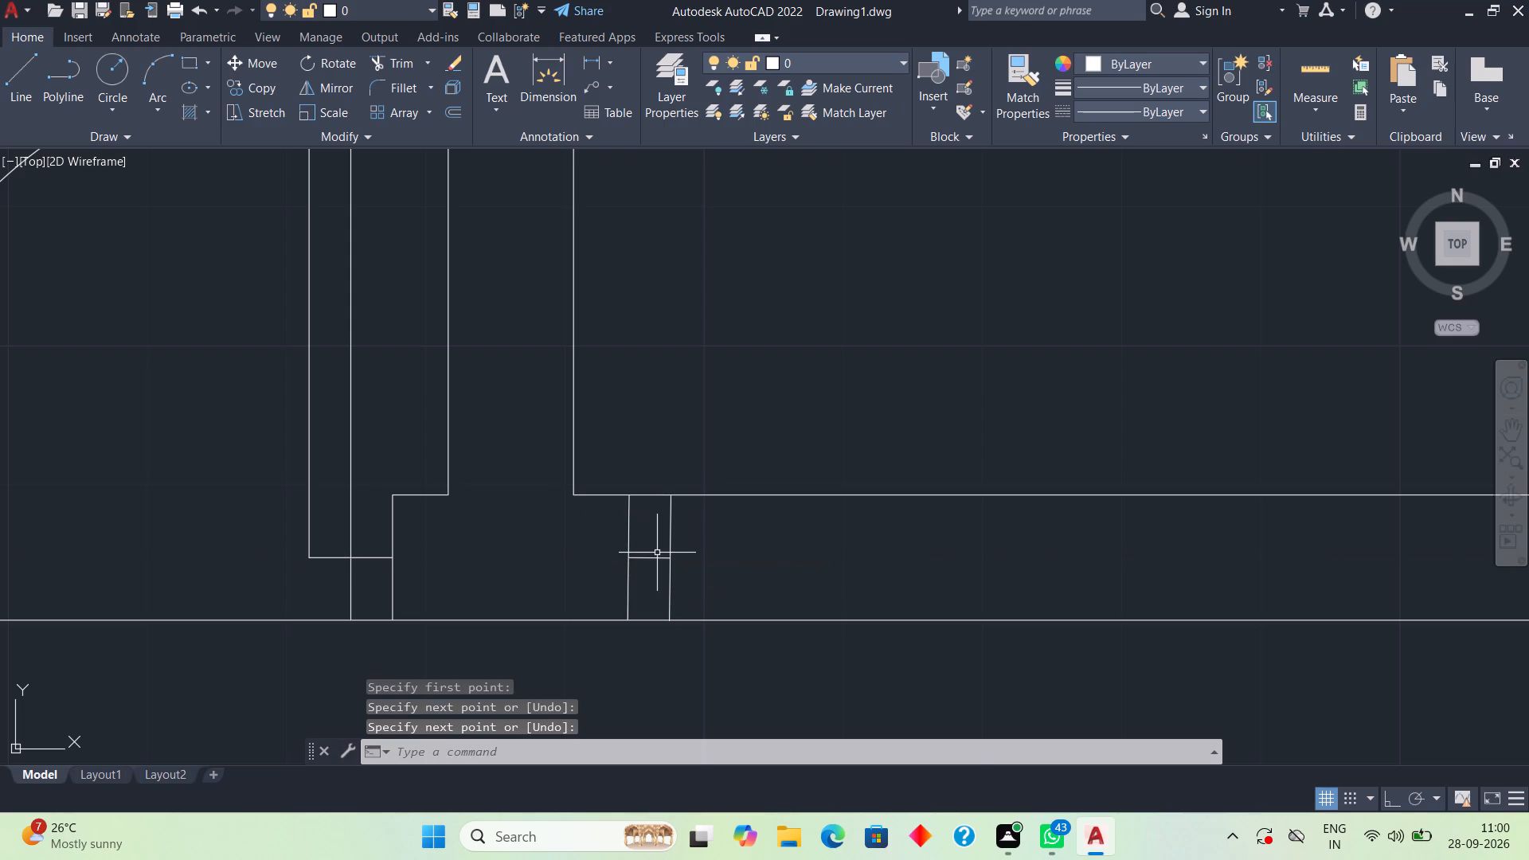
{"action": "scroll", "coordinate": [655, 554], "scroll_direction": "up", "scroll_amount": 1}
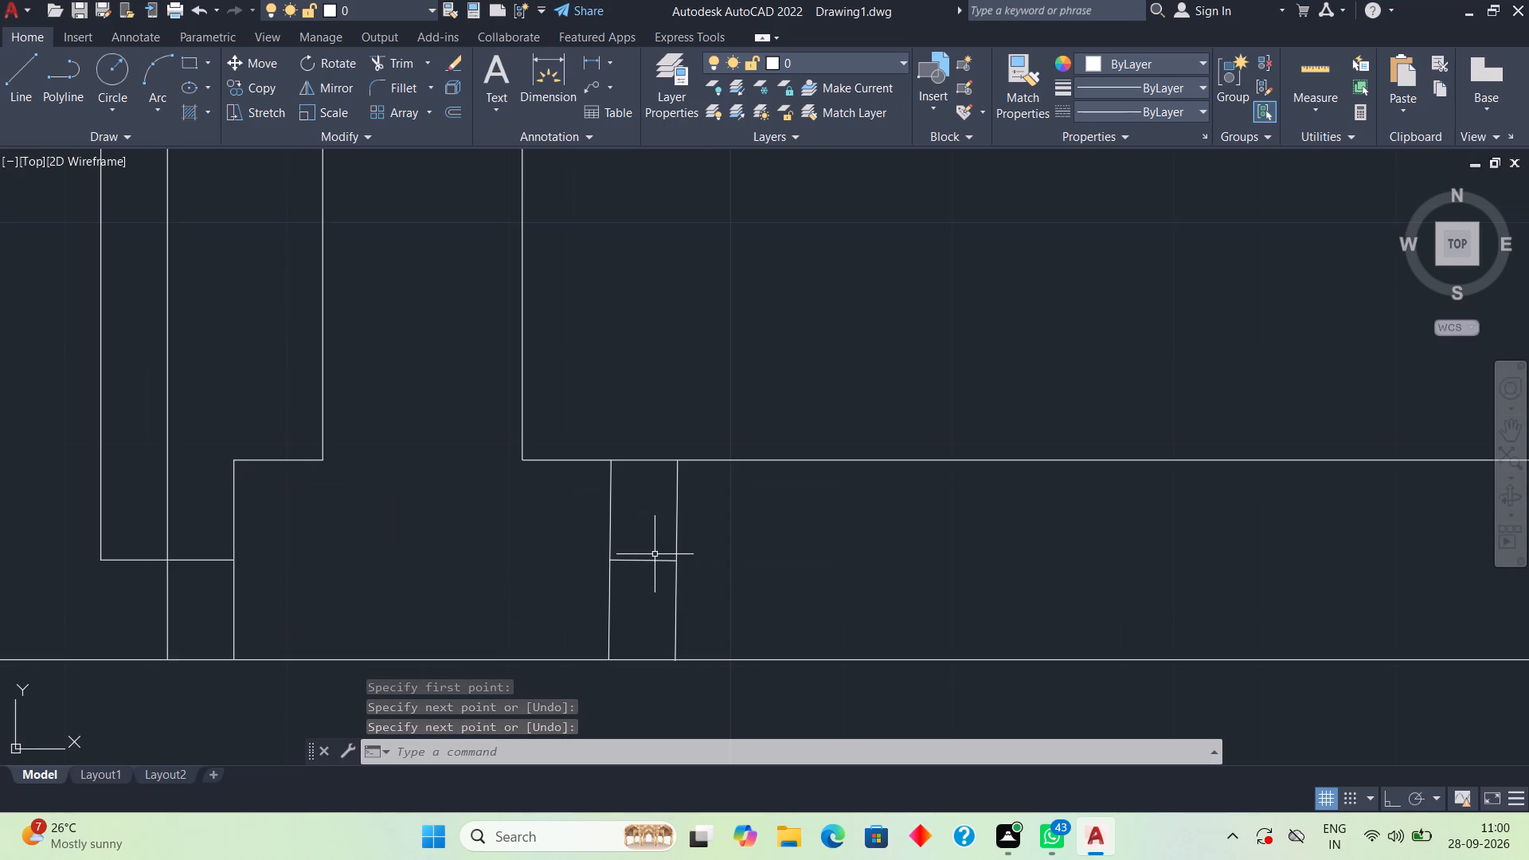
Trim away the upper half of the new door frame's second vertical line above the horizontal midpoint line.
{"action": "key", "text": "r"}
{"action": "key", "text": "Escape"}
{"action": "type", "text": "tr"}
{"action": "key", "text": "space"}
{"action": "key", "text": "space"}
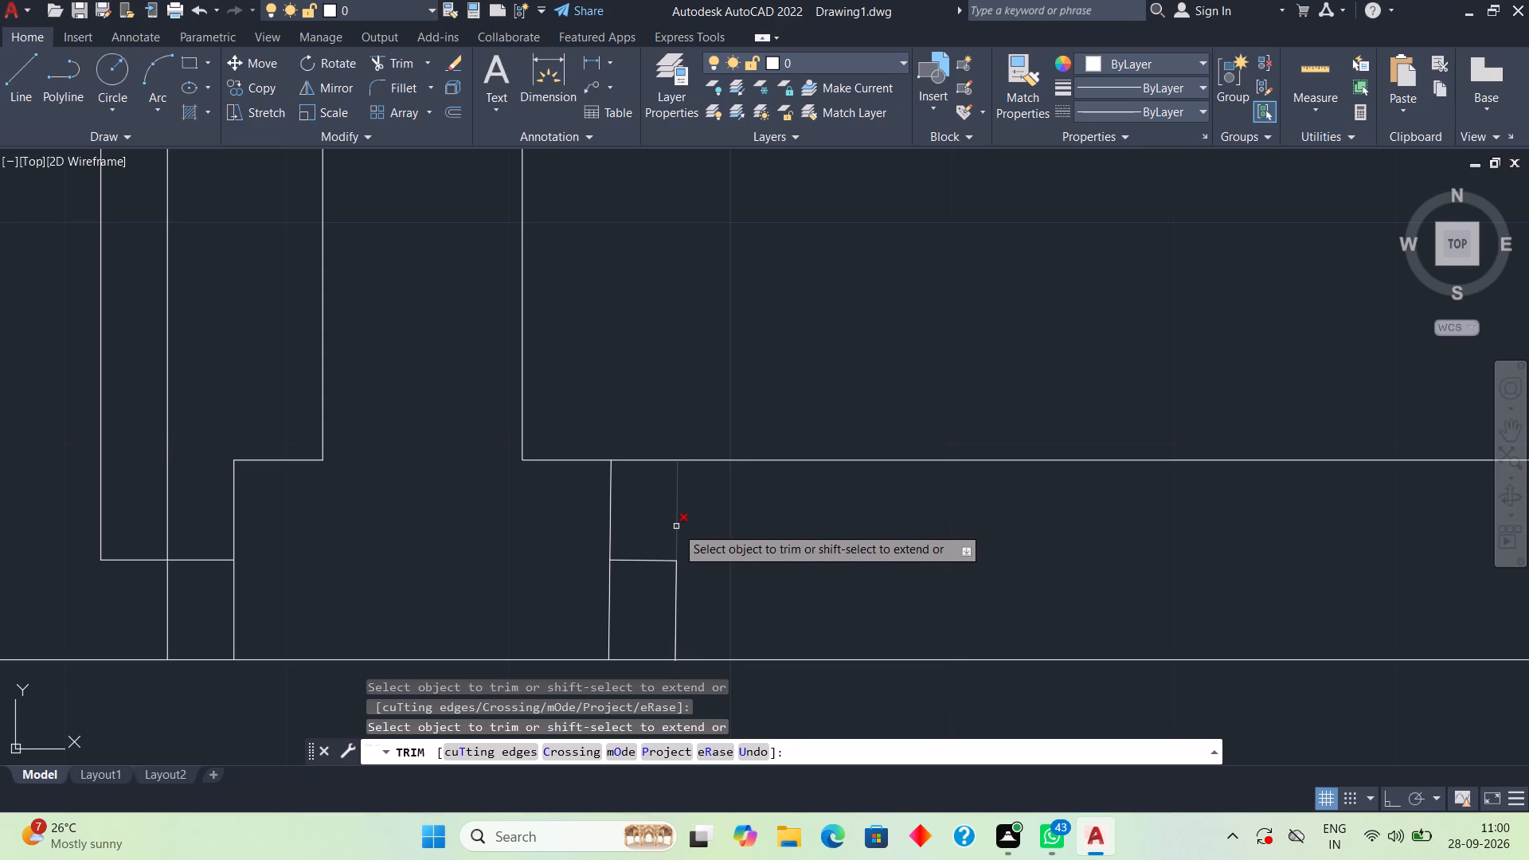
{"action": "left_click", "coordinate": [676, 526]}
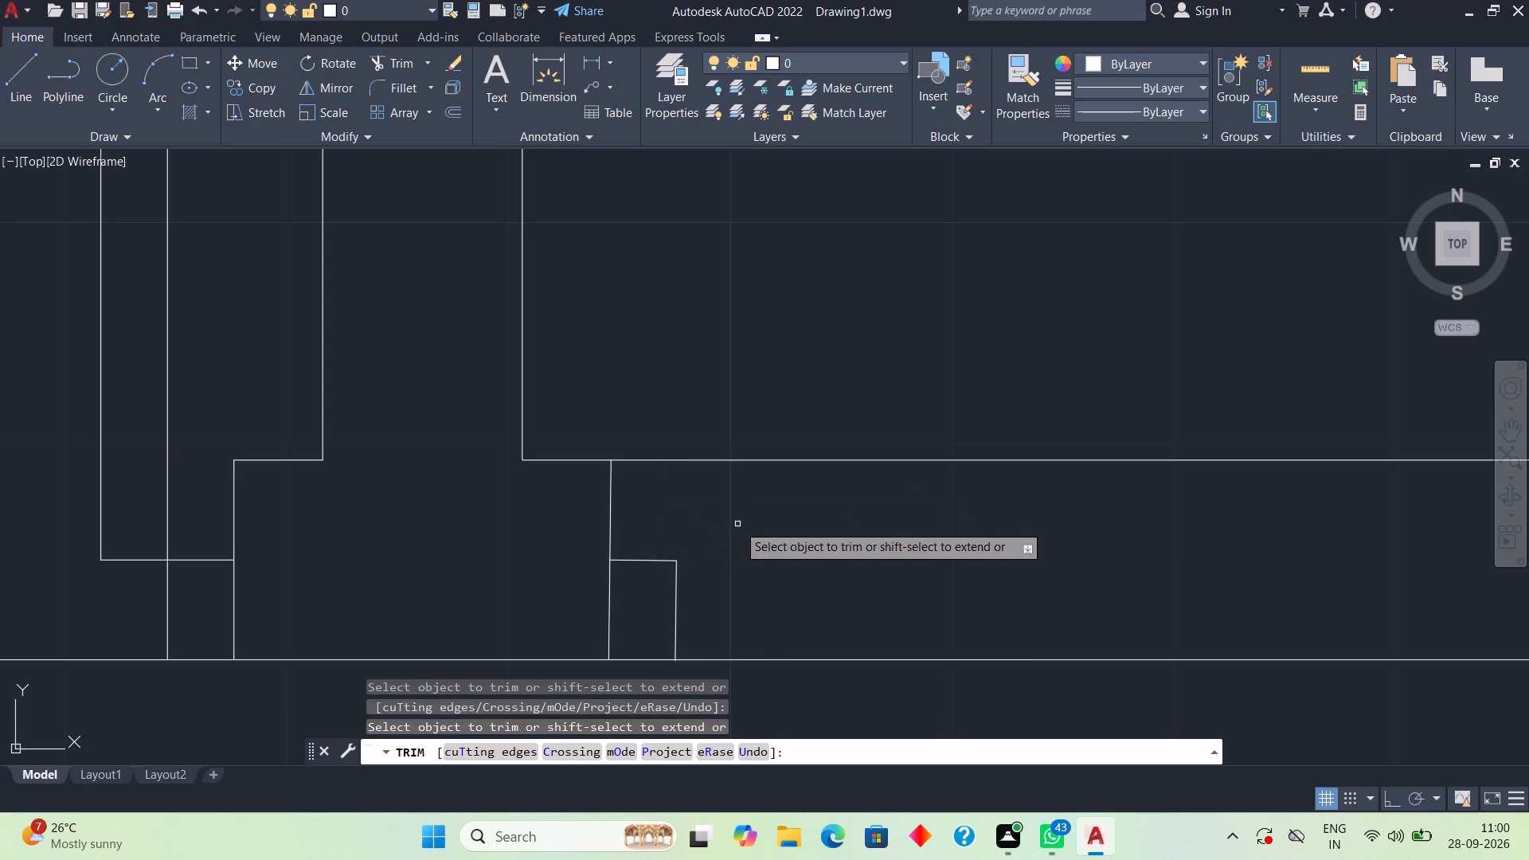
{"action": "key", "text": "space"}
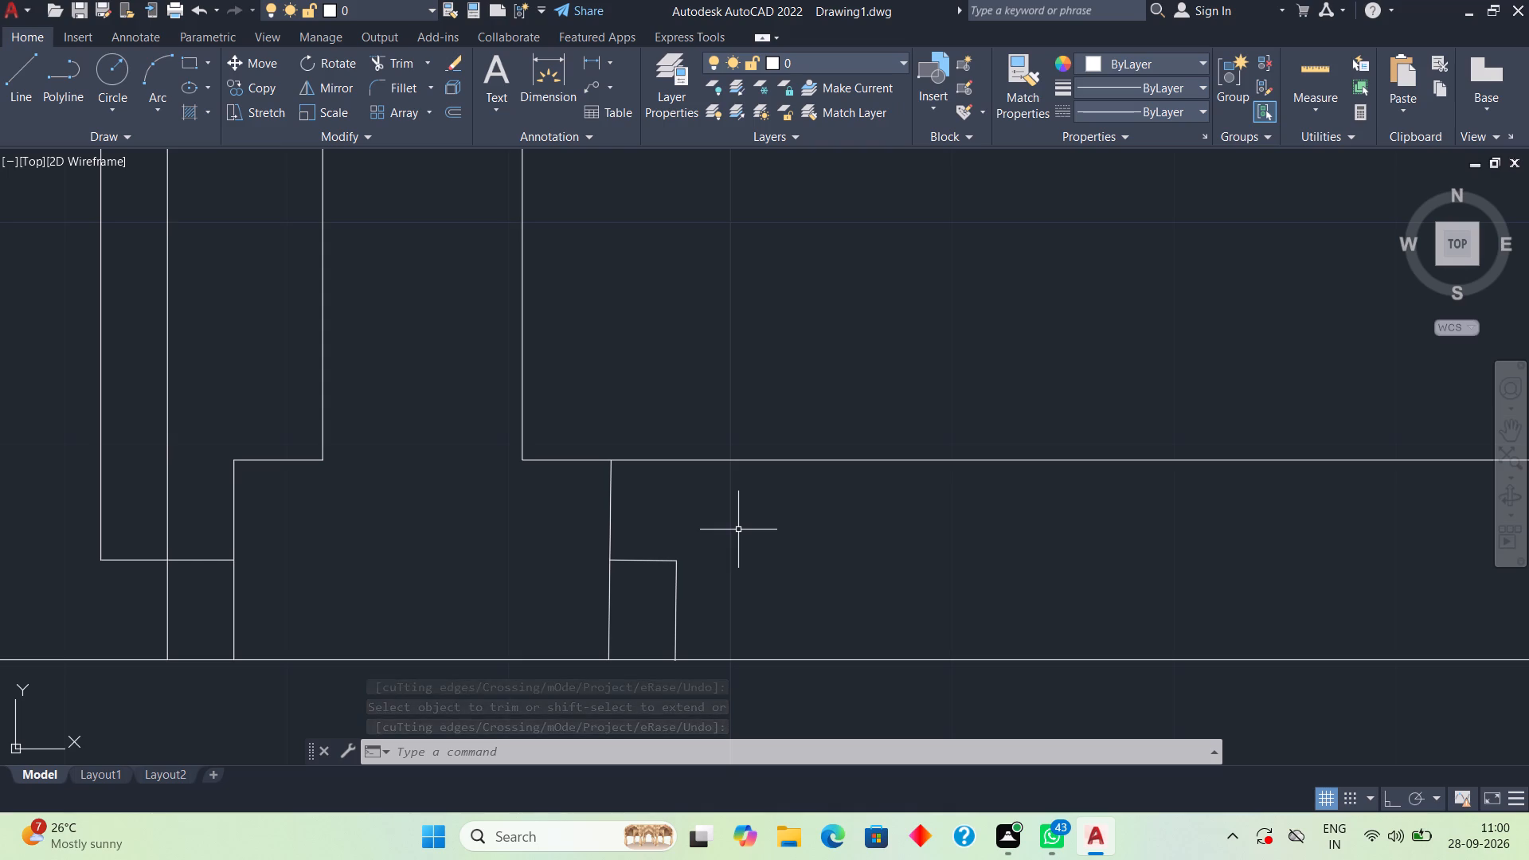
Offset the door frame's shortened second vertical line along the wall to mark the door opening's other side.
{"action": "scroll", "coordinate": [742, 537], "scroll_direction": "down", "scroll_amount": 2}
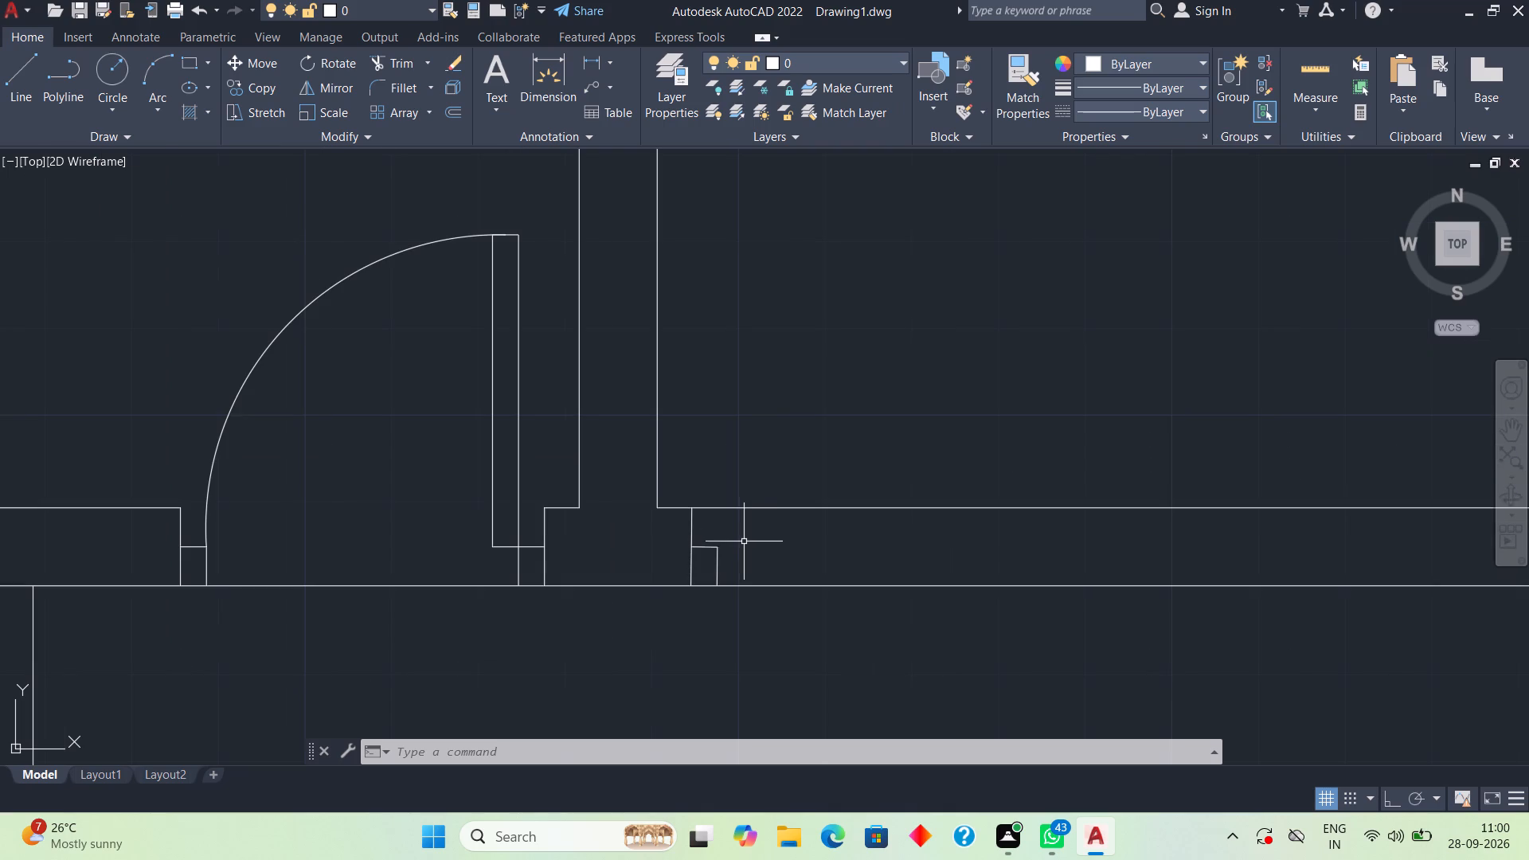
{"action": "middle_click_drag", "start_coordinate": [895, 564], "coordinate": [692, 518]}
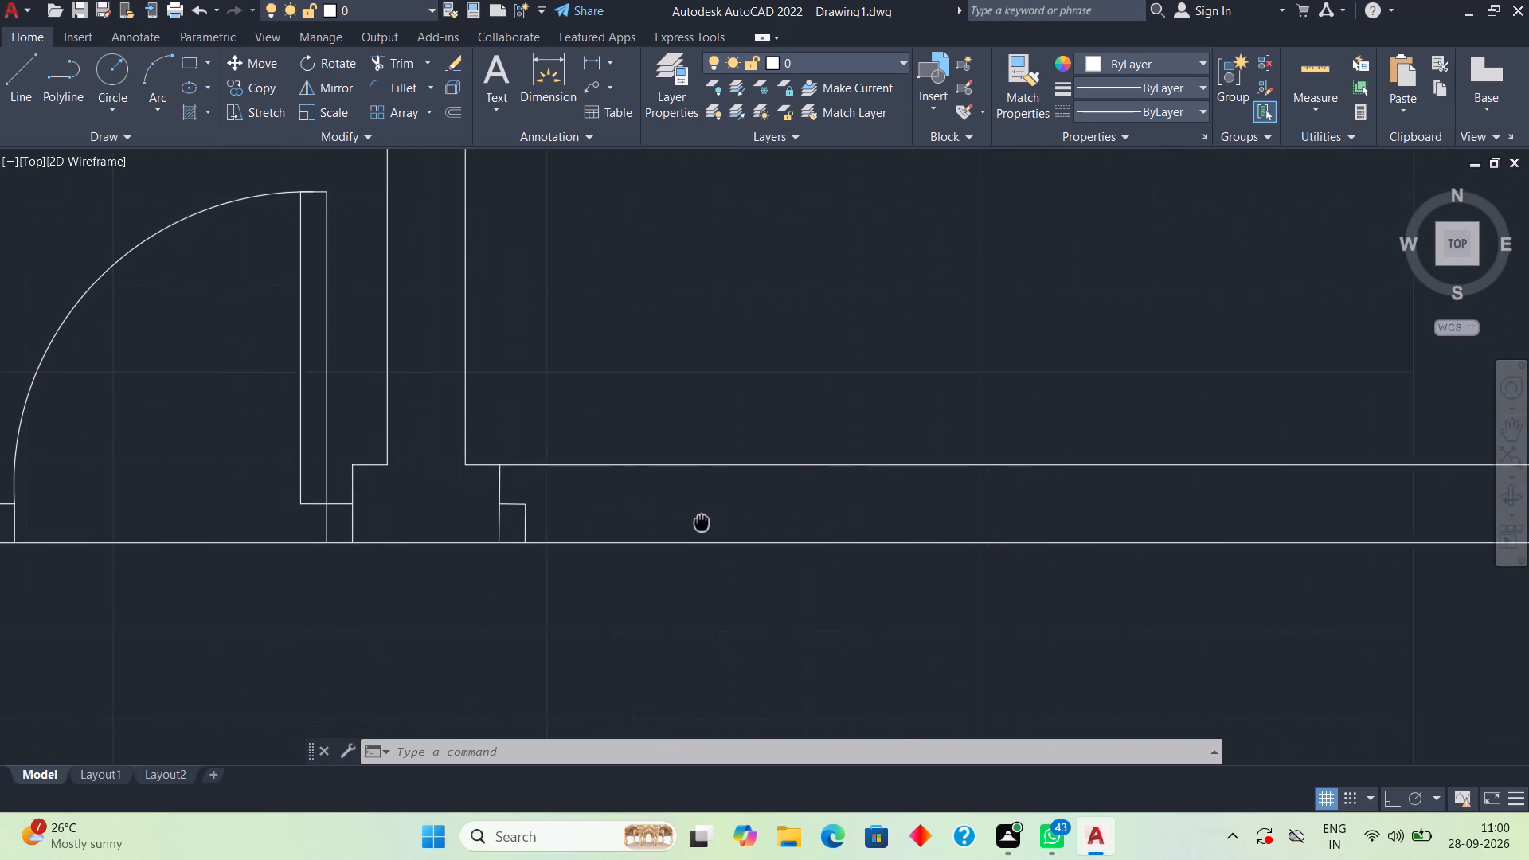
{"action": "middle_click_drag", "start_coordinate": [692, 518], "coordinate": [671, 511]}
{"action": "scroll", "coordinate": [615, 495], "scroll_direction": "up", "scroll_amount": 1}
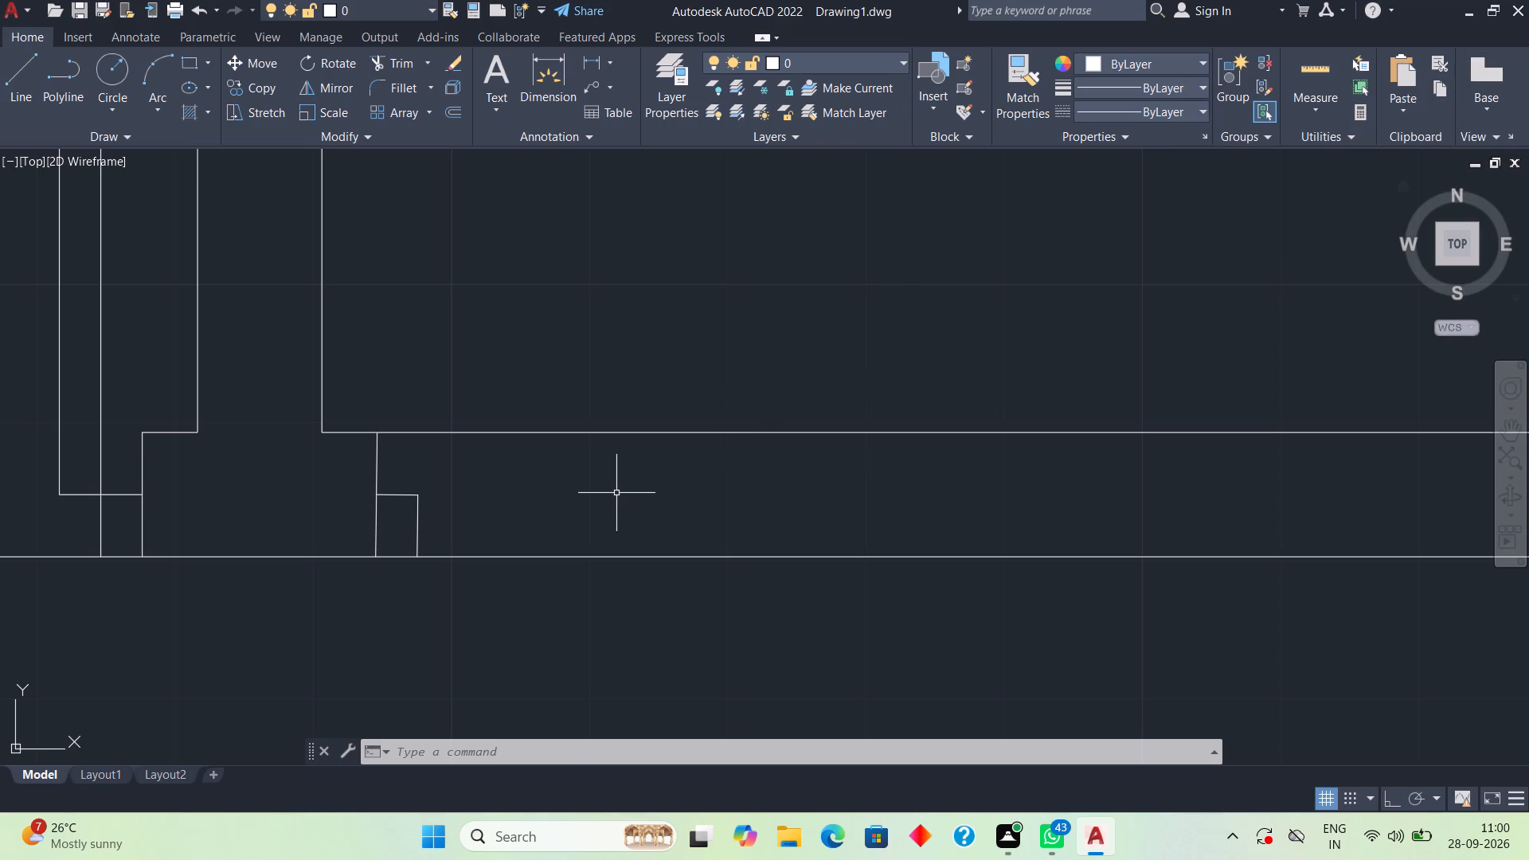
{"action": "left_click_drag", "start_coordinate": [612, 491], "coordinate": [624, 505]}
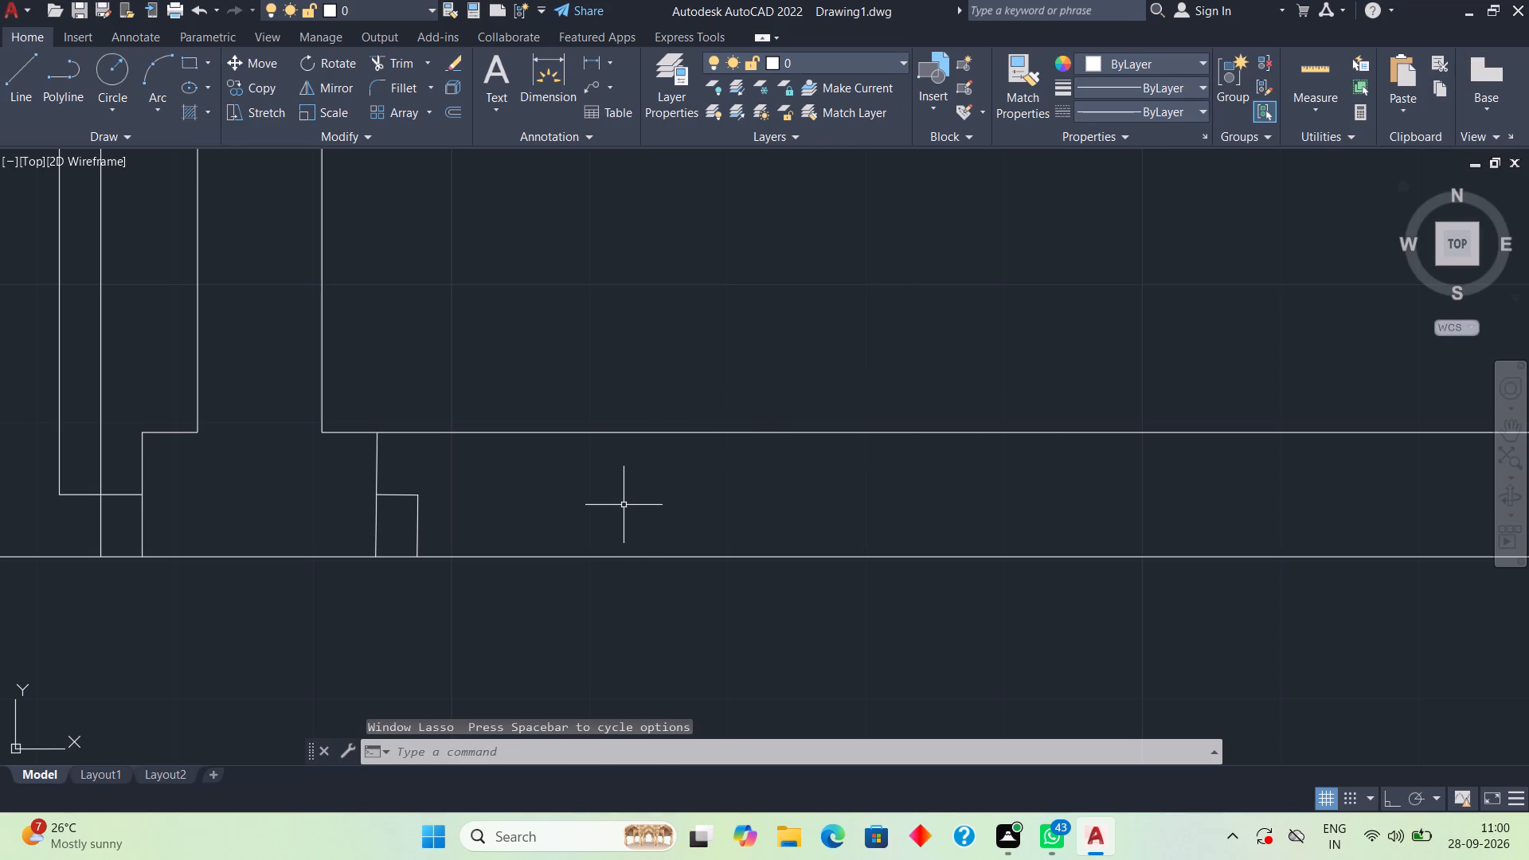
{"action": "type", "text": "o"}
{"action": "key", "text": "space"}
{"action": "key", "text": "space"}
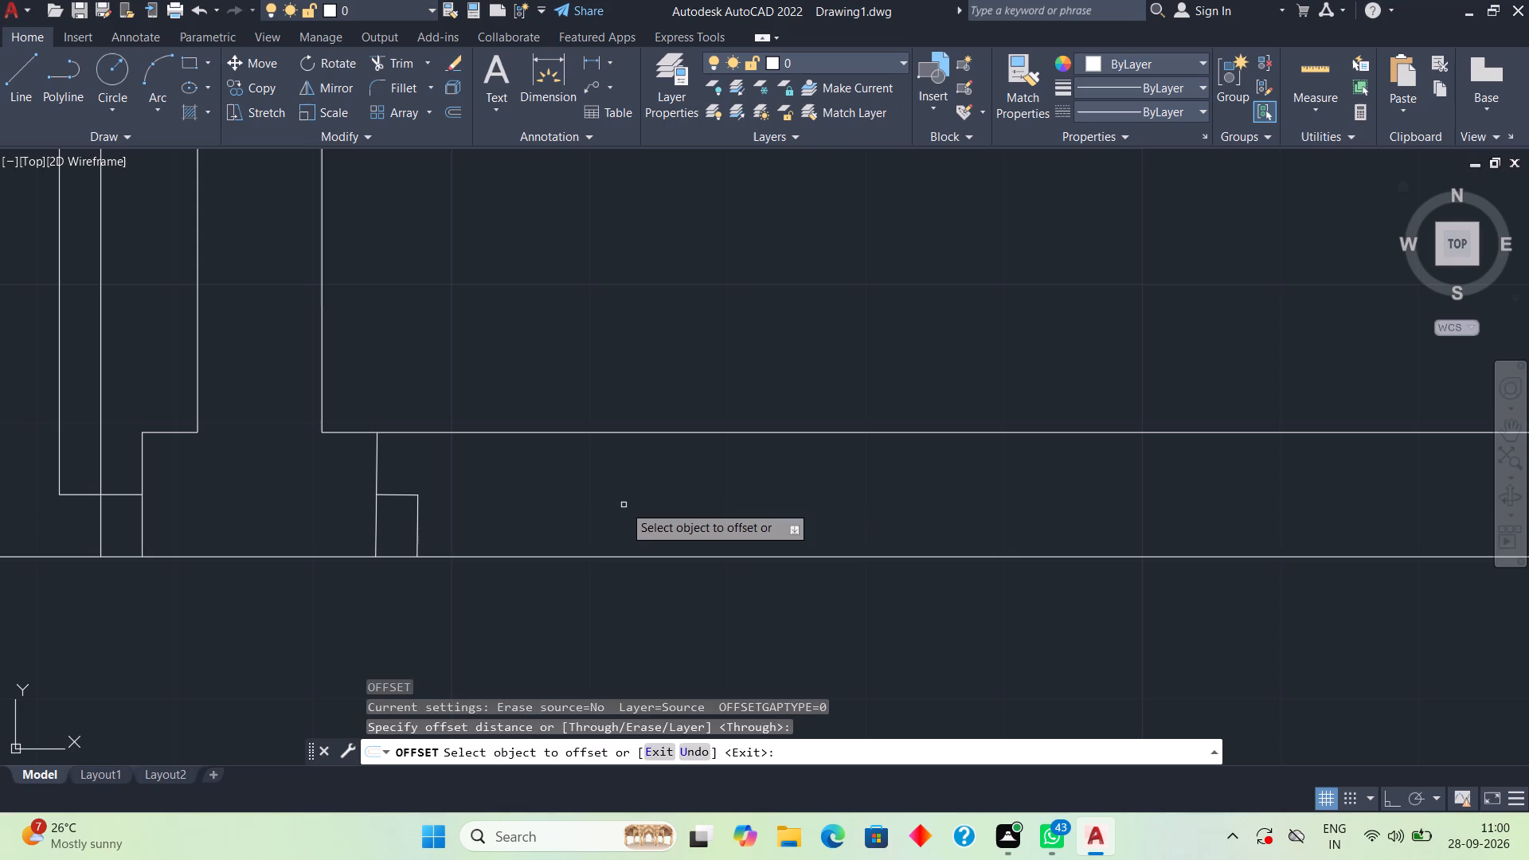
{"action": "left_click", "coordinate": [416, 530]}
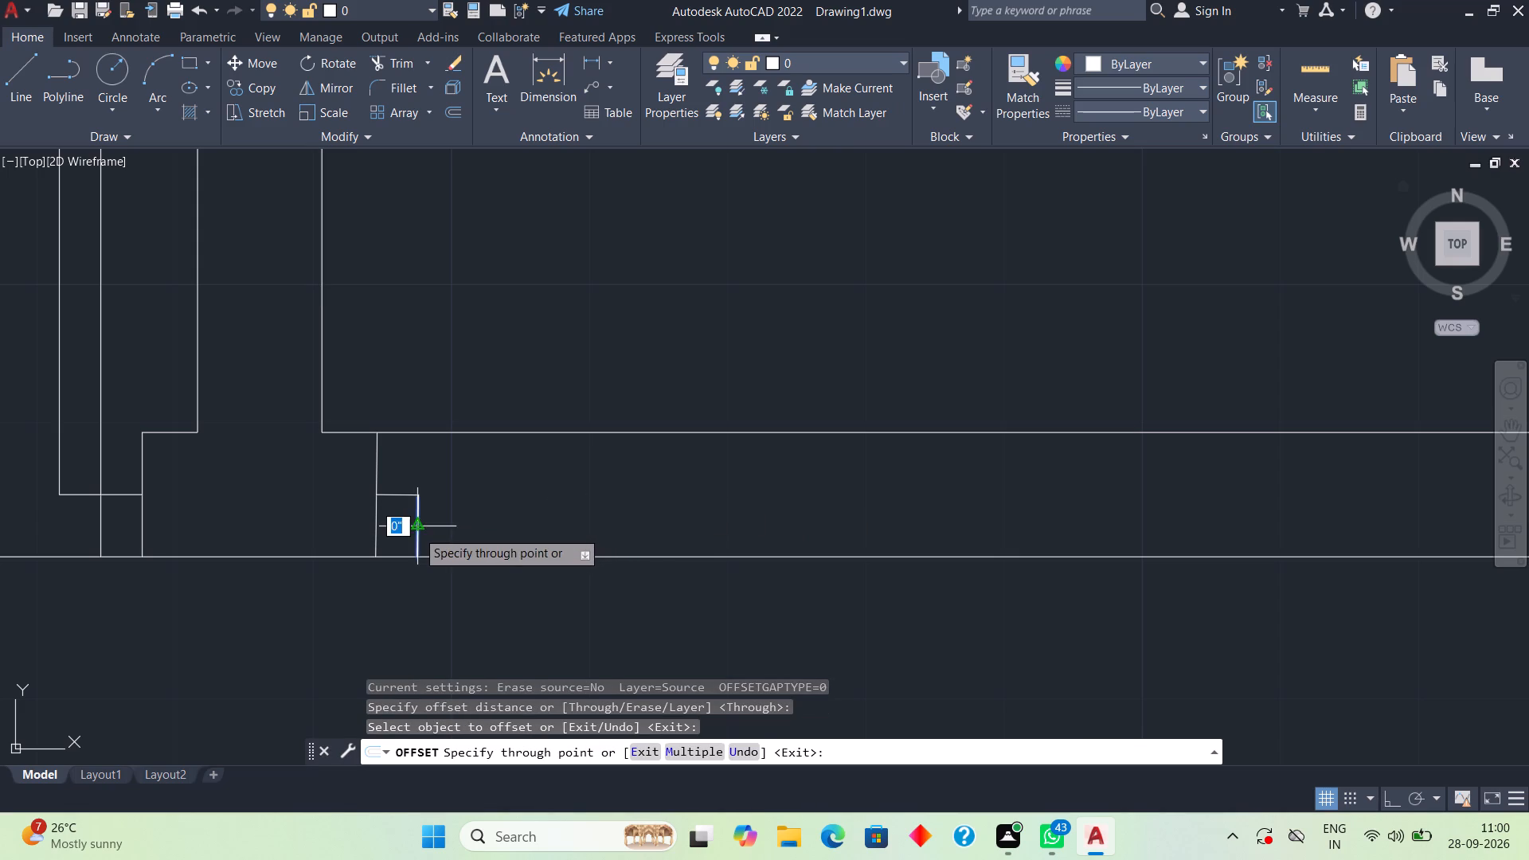
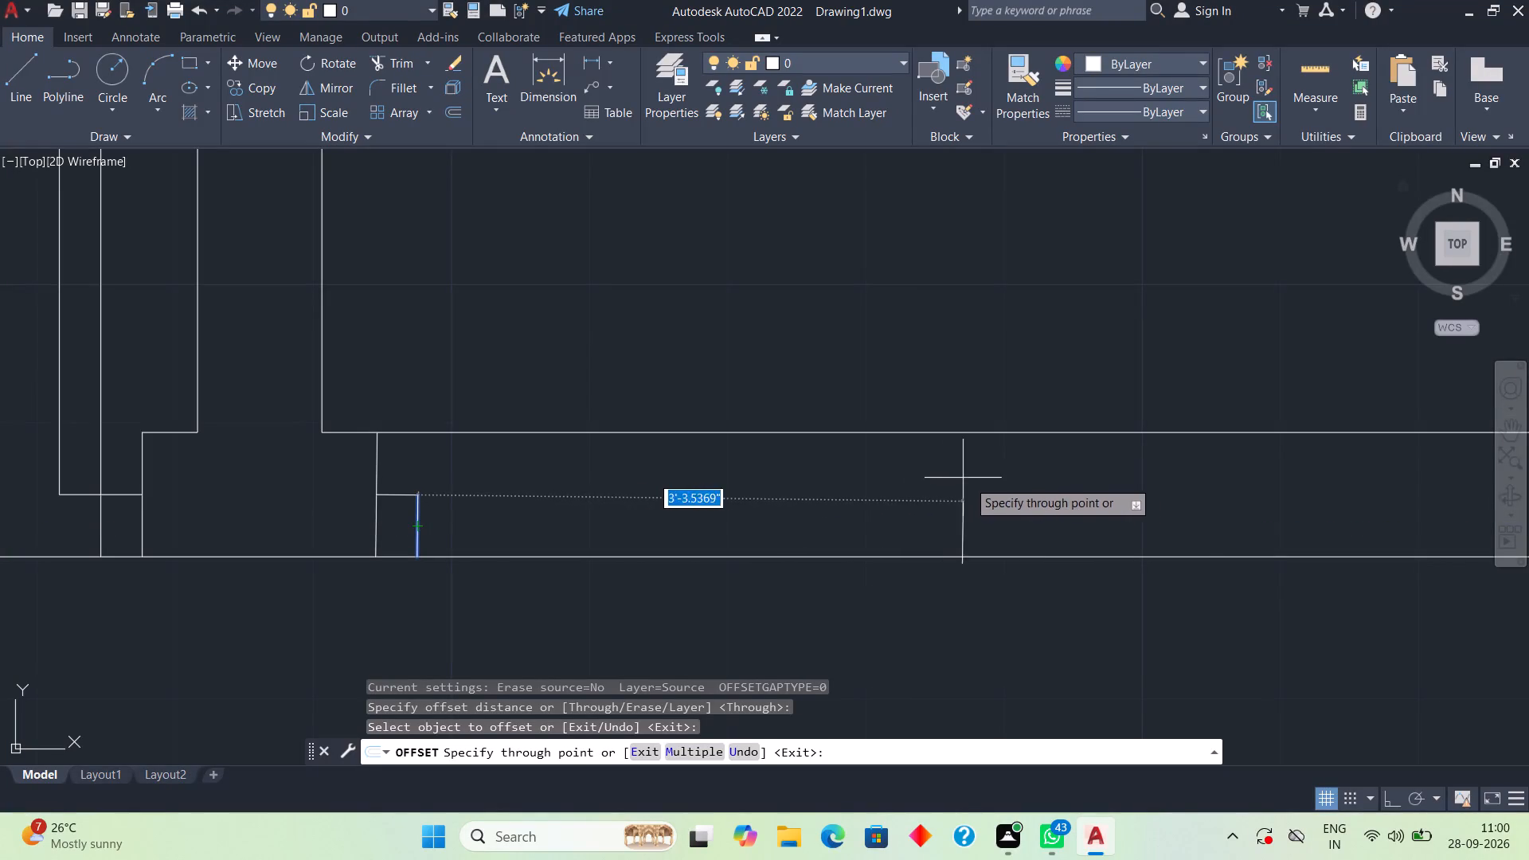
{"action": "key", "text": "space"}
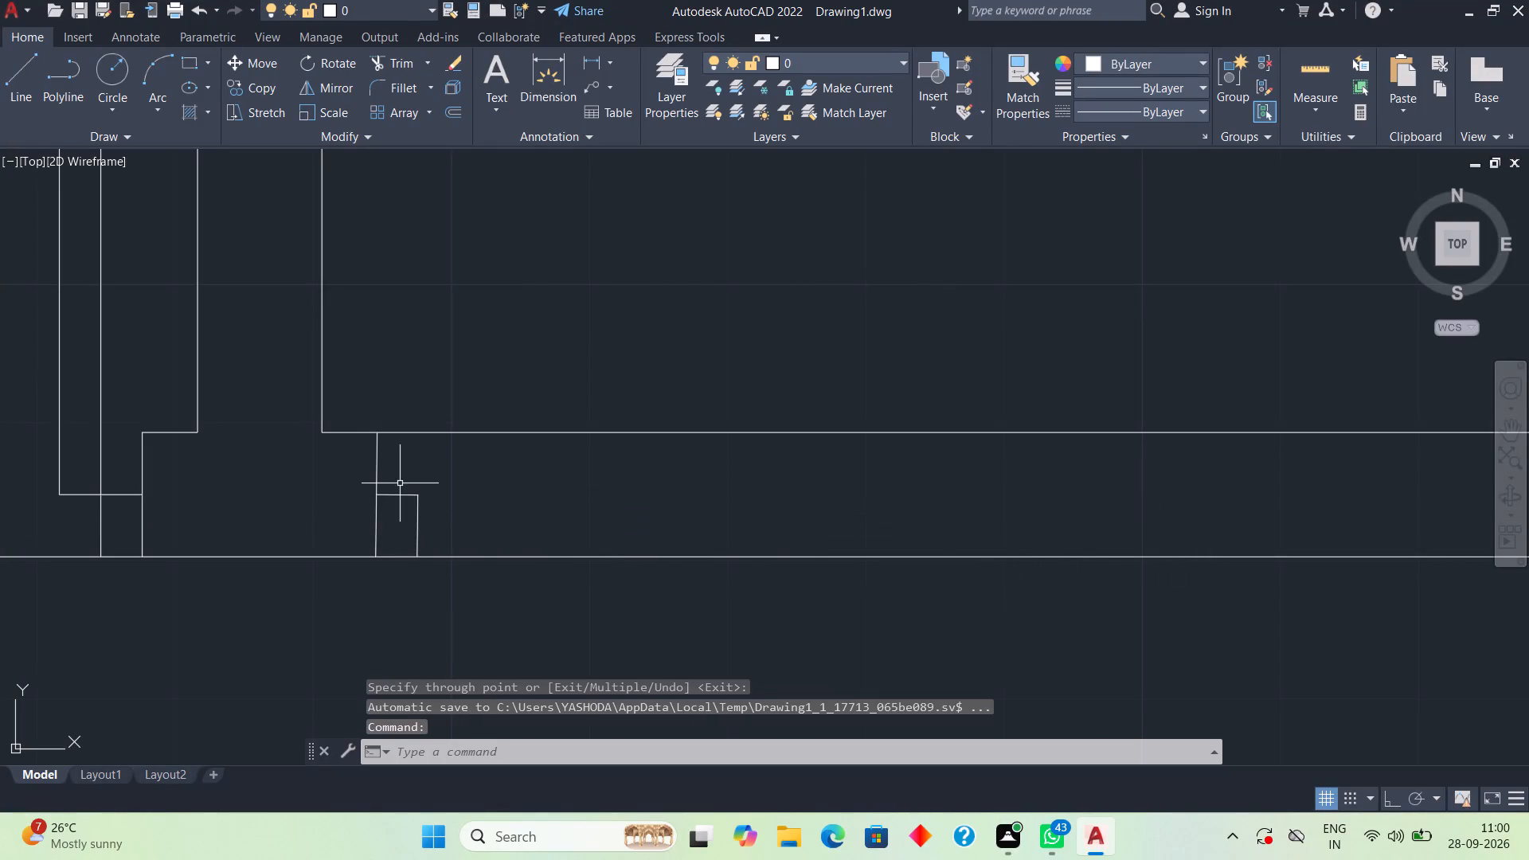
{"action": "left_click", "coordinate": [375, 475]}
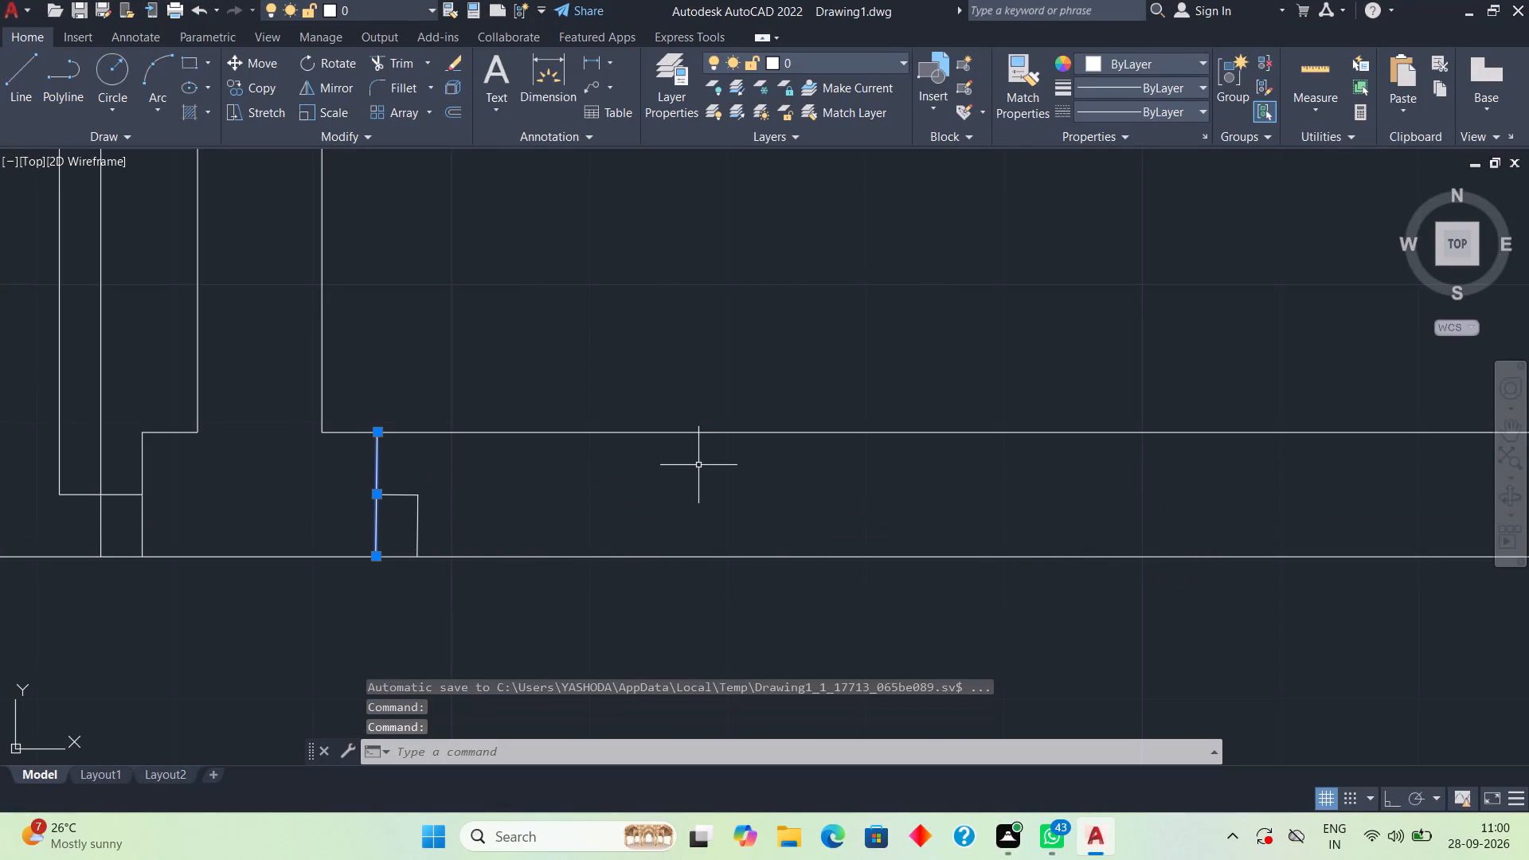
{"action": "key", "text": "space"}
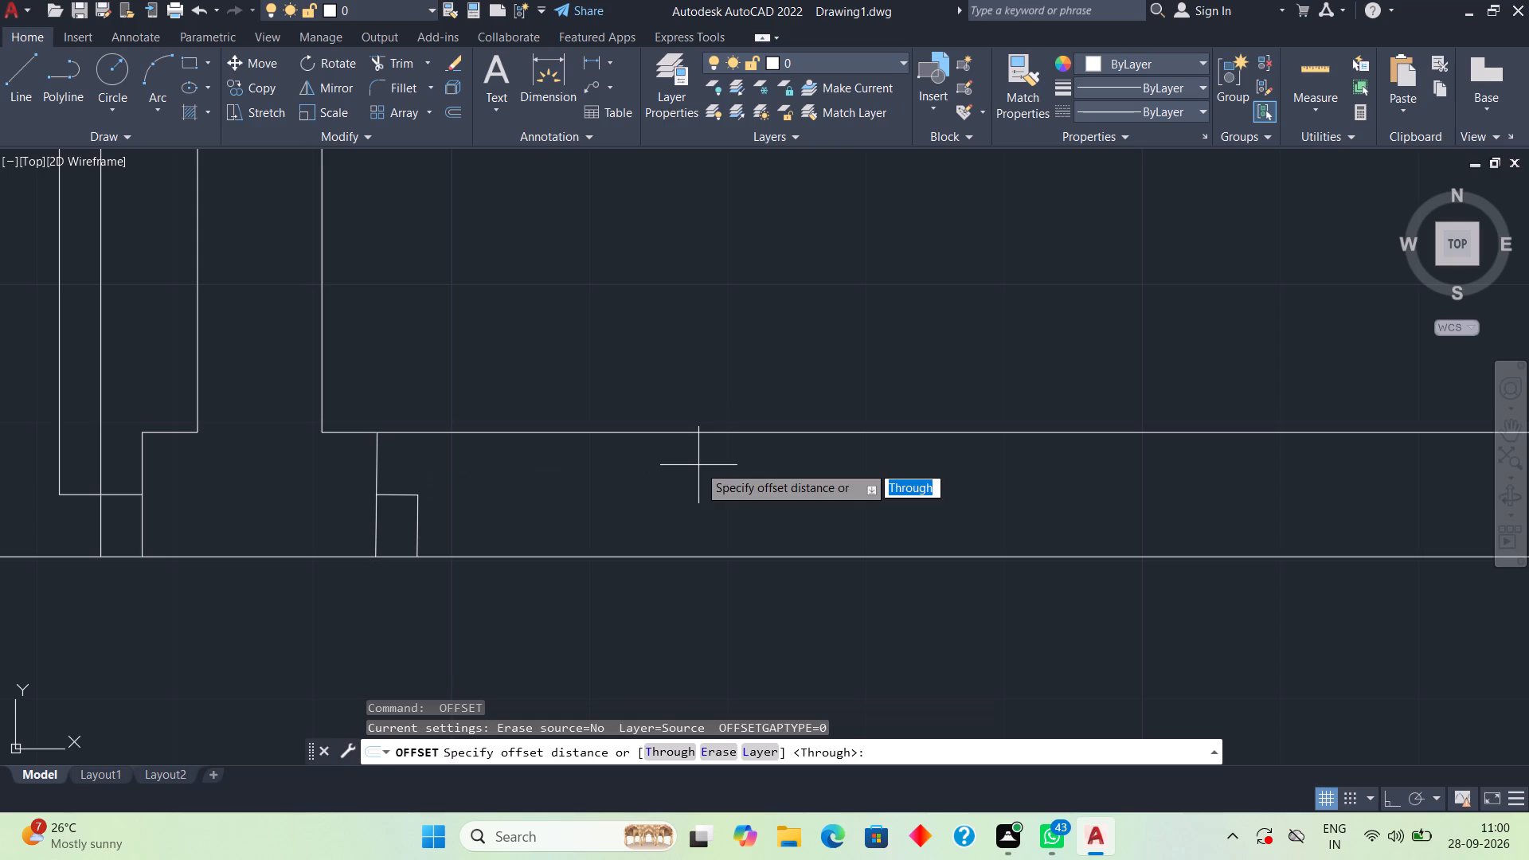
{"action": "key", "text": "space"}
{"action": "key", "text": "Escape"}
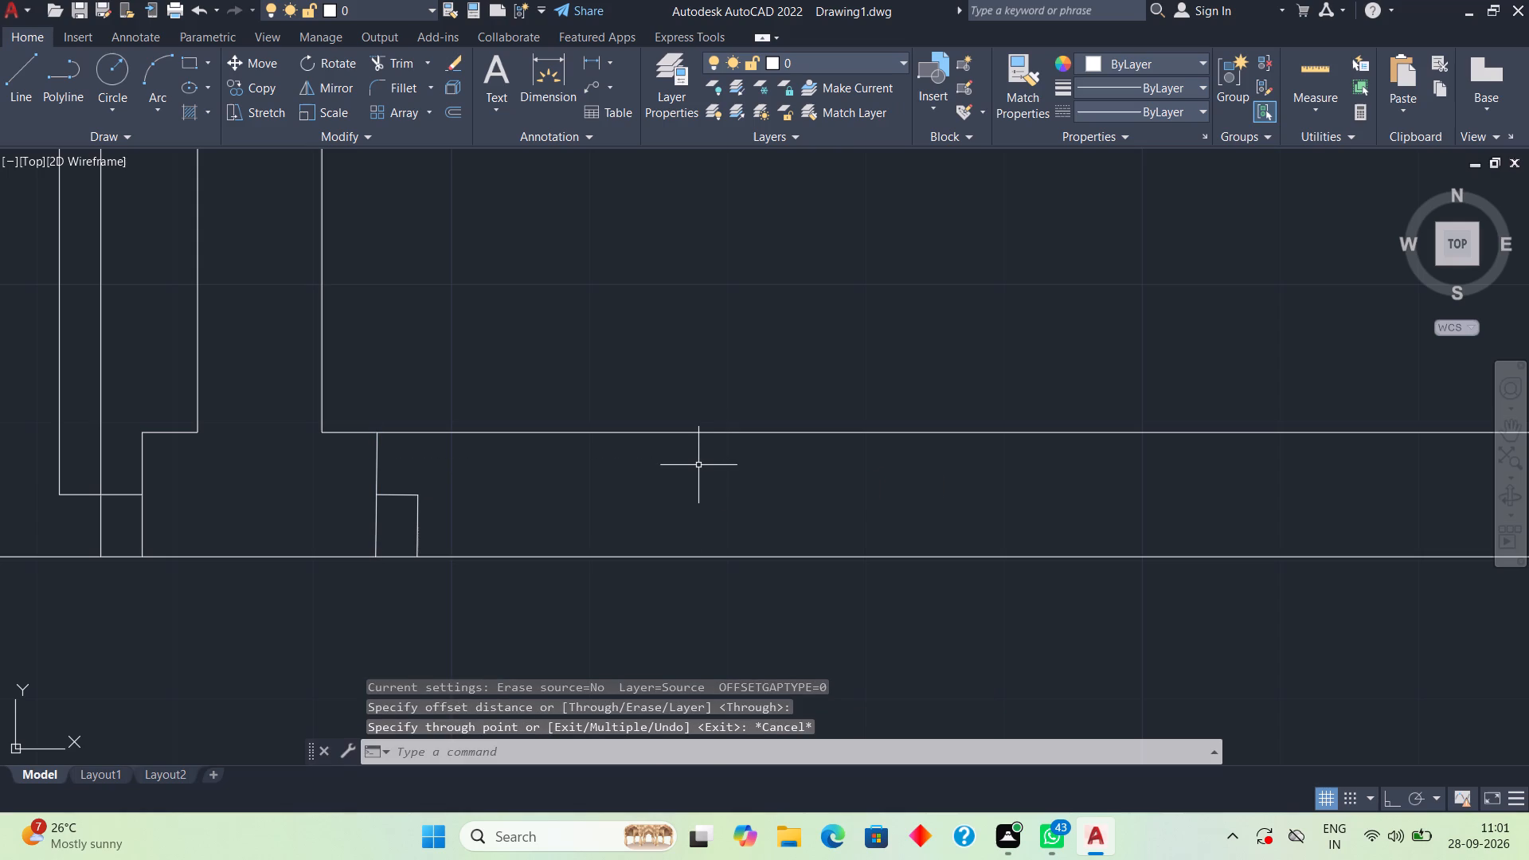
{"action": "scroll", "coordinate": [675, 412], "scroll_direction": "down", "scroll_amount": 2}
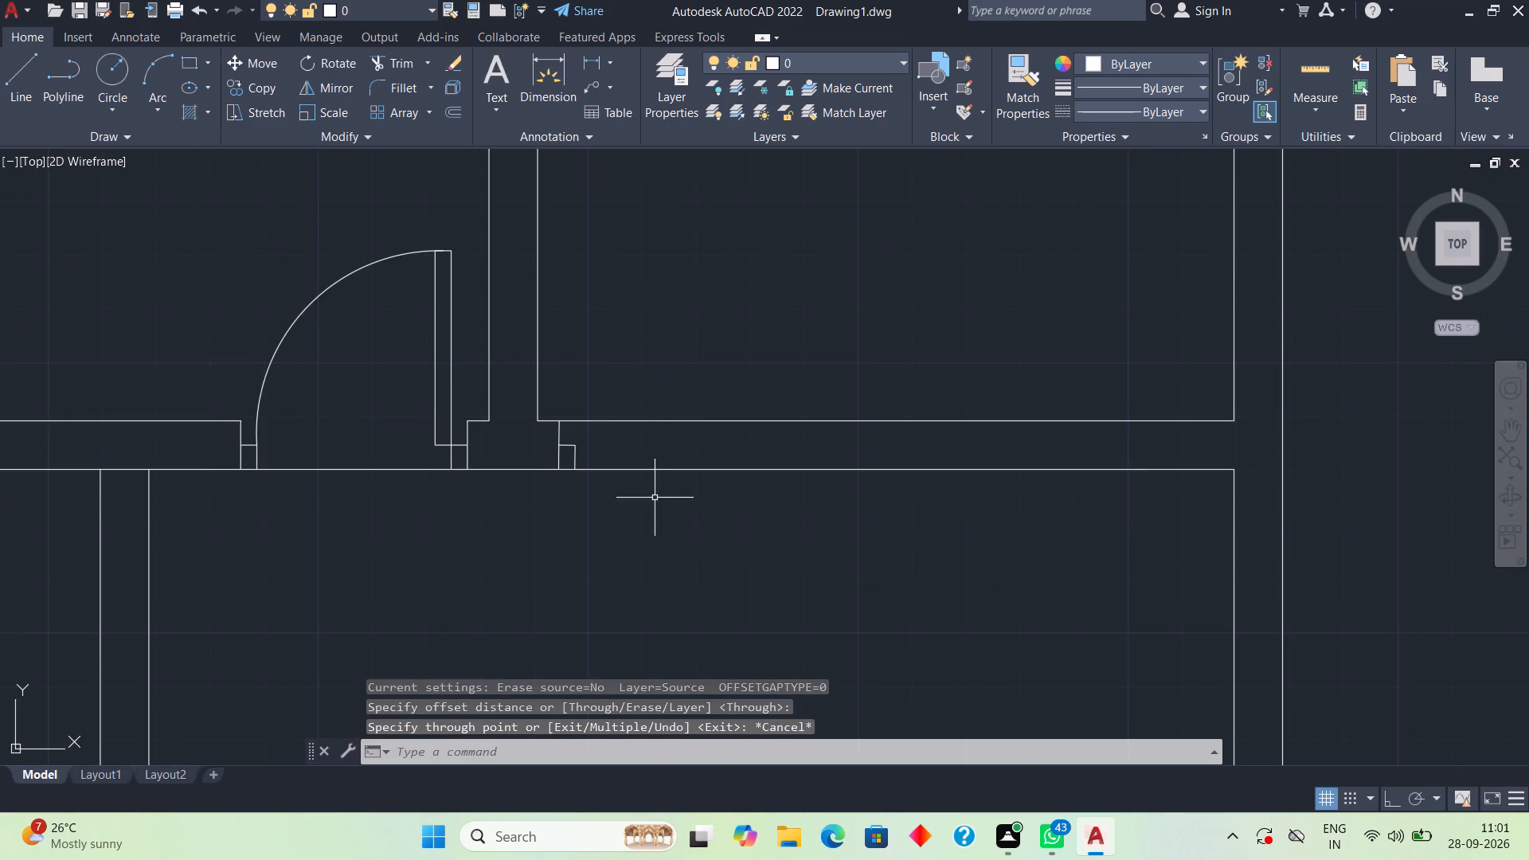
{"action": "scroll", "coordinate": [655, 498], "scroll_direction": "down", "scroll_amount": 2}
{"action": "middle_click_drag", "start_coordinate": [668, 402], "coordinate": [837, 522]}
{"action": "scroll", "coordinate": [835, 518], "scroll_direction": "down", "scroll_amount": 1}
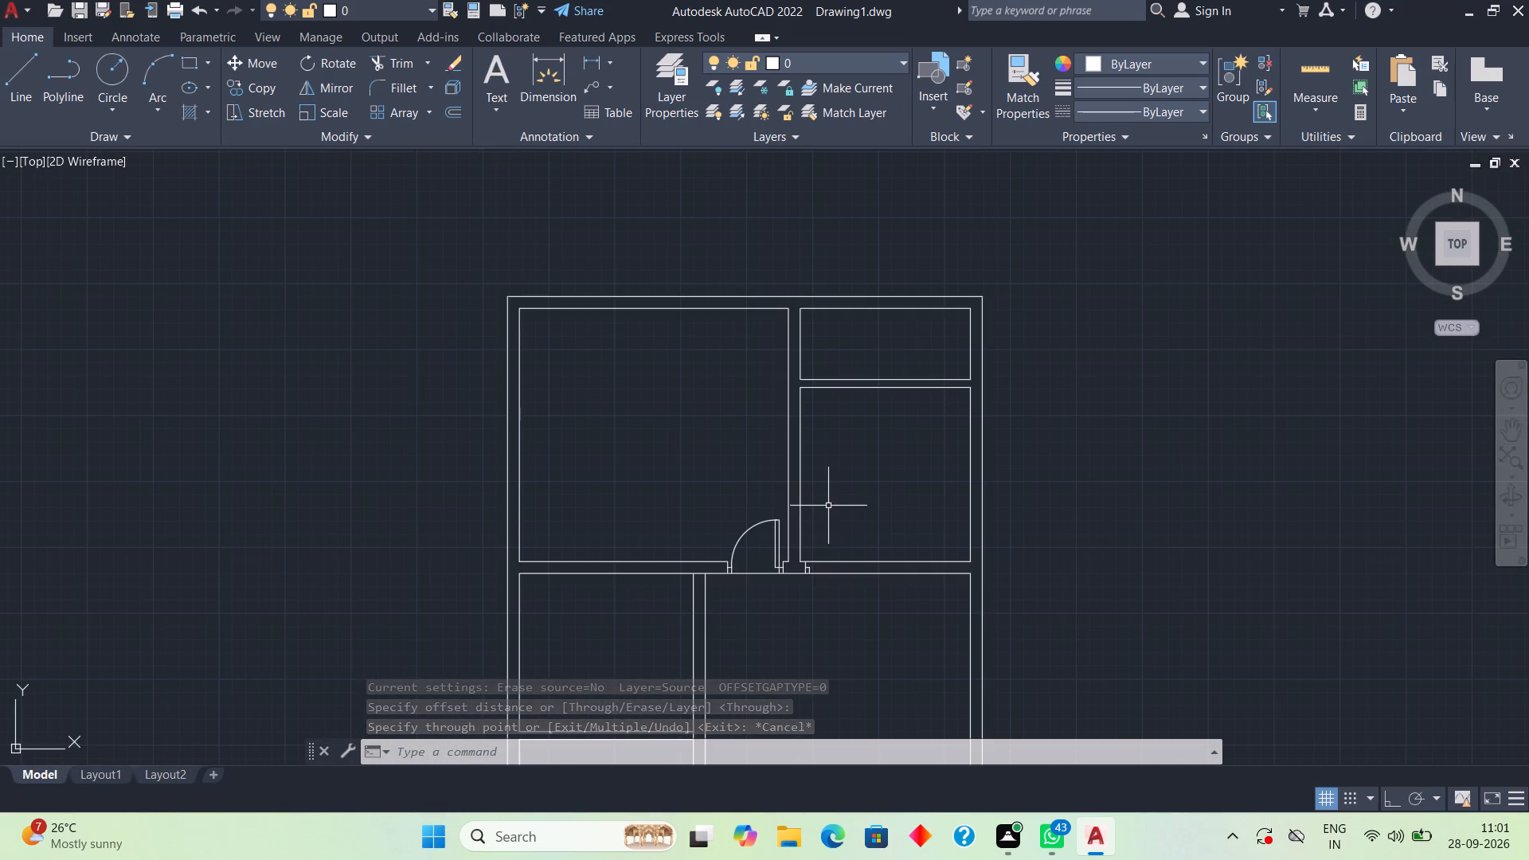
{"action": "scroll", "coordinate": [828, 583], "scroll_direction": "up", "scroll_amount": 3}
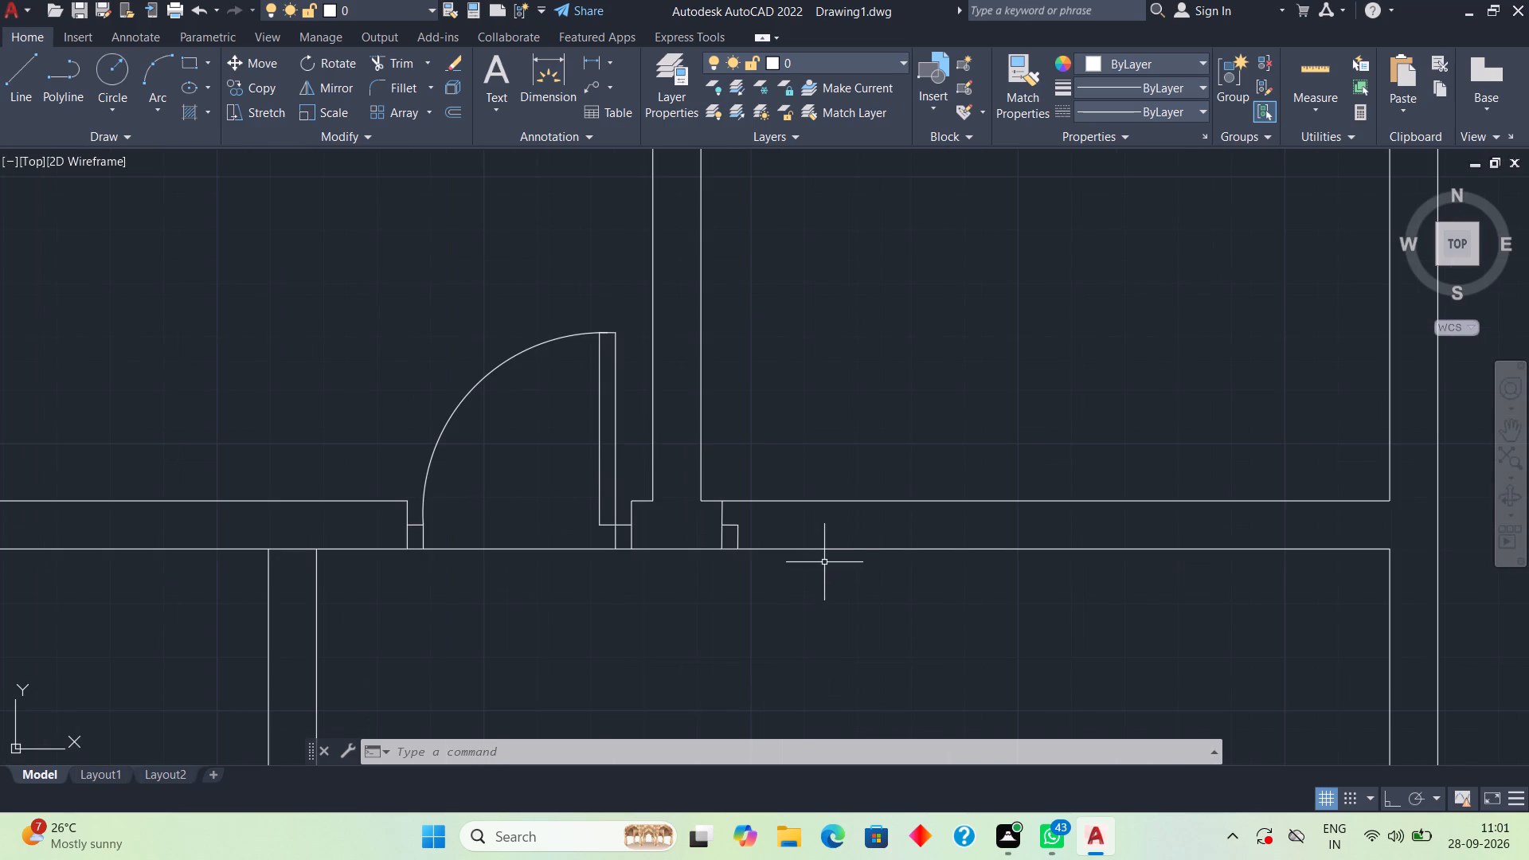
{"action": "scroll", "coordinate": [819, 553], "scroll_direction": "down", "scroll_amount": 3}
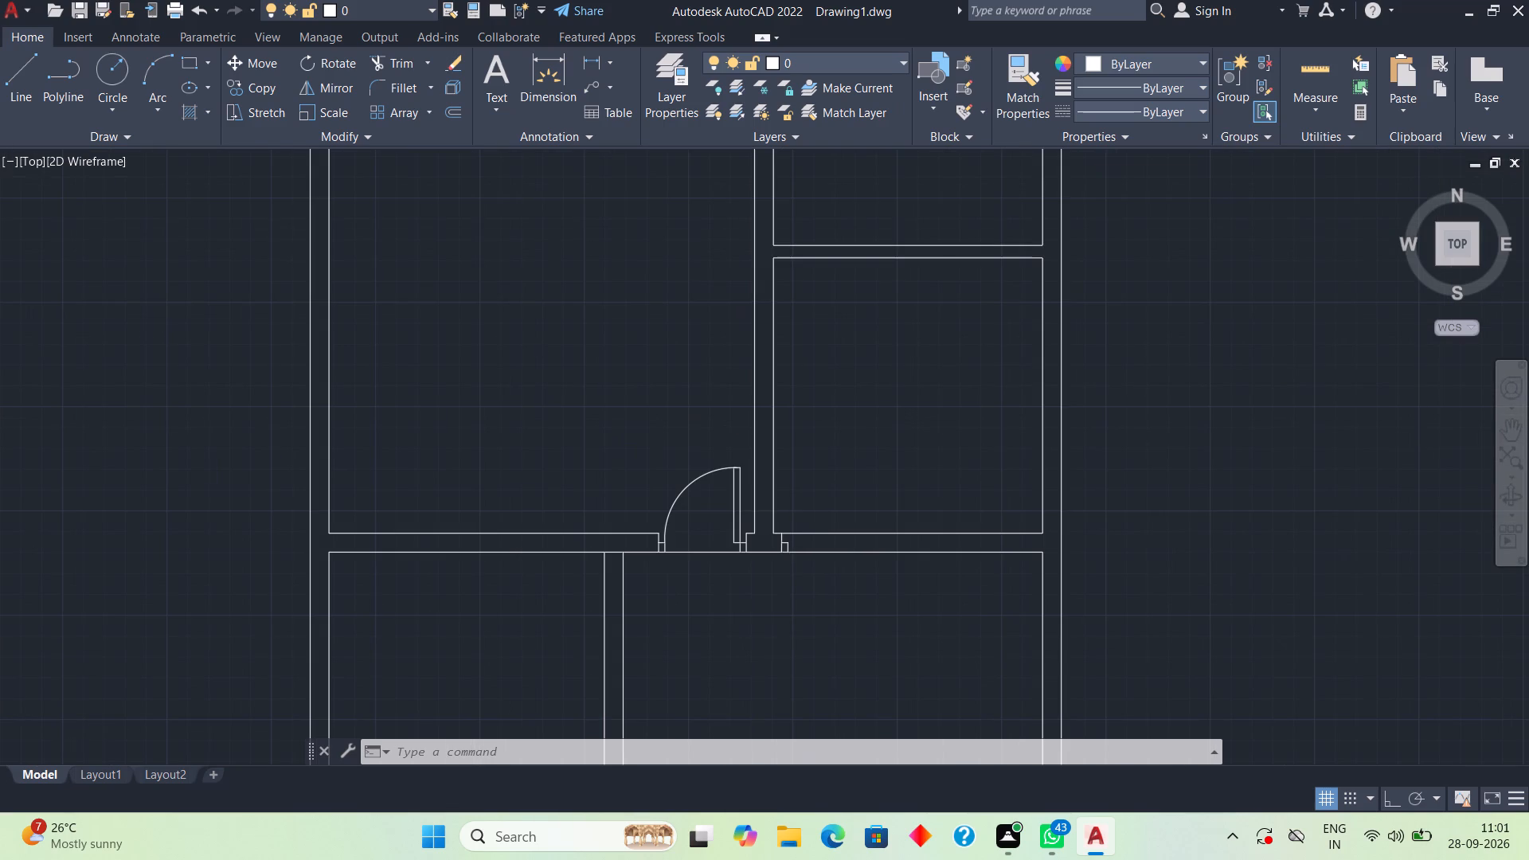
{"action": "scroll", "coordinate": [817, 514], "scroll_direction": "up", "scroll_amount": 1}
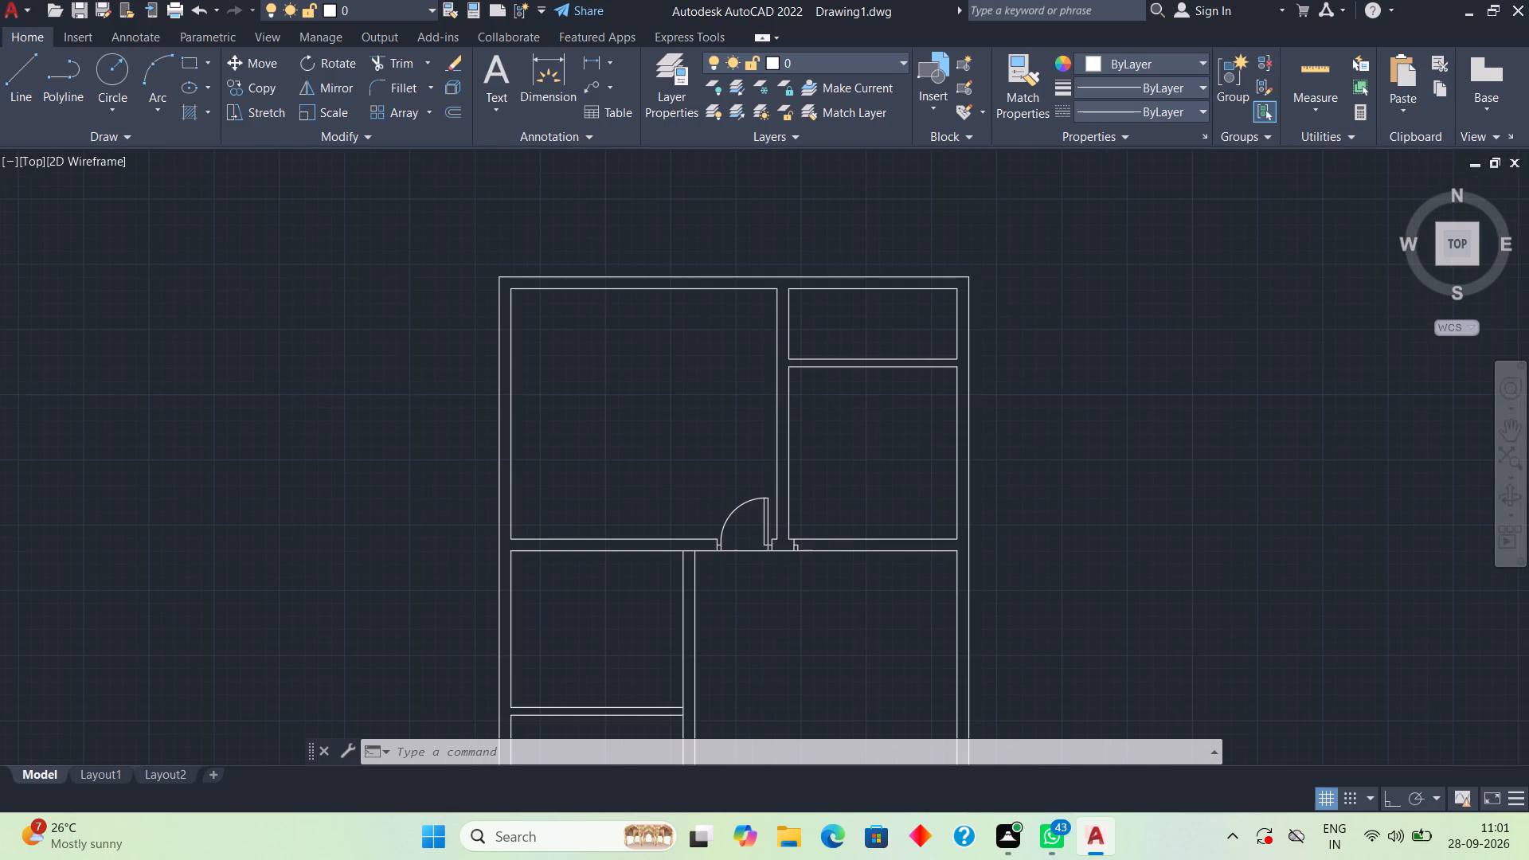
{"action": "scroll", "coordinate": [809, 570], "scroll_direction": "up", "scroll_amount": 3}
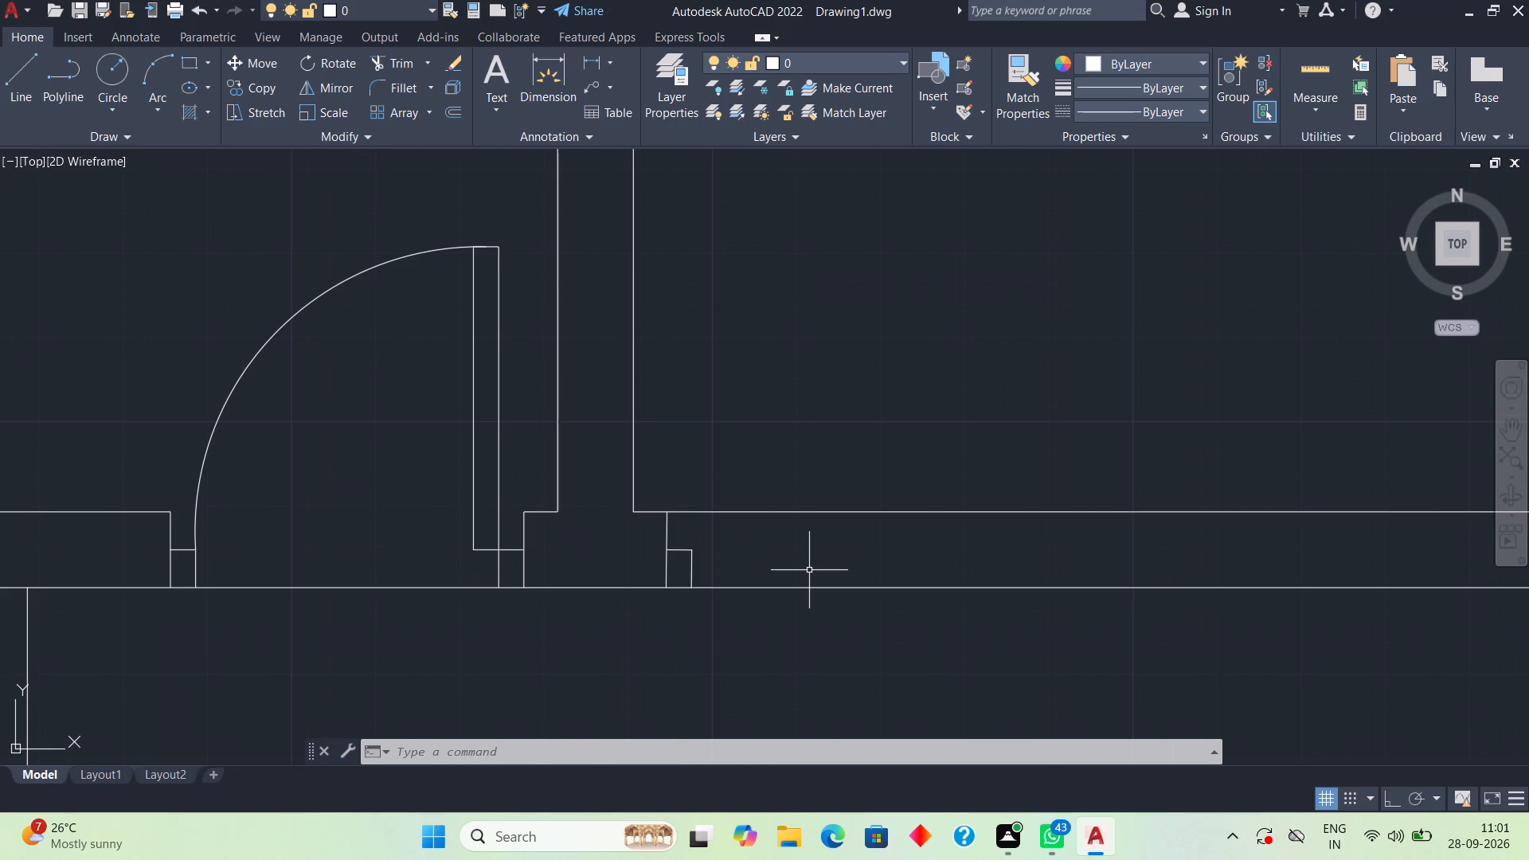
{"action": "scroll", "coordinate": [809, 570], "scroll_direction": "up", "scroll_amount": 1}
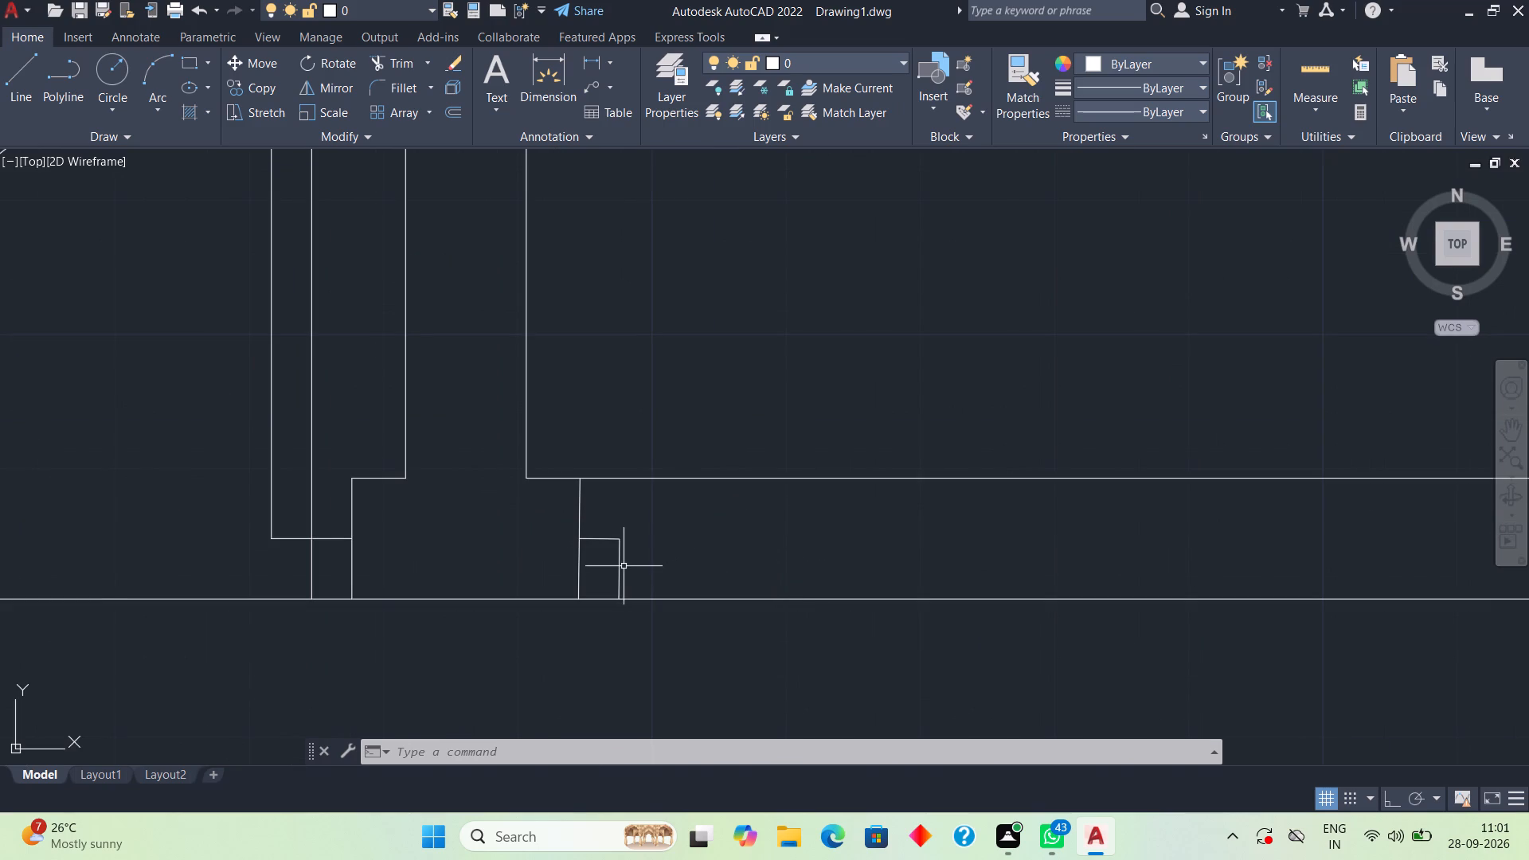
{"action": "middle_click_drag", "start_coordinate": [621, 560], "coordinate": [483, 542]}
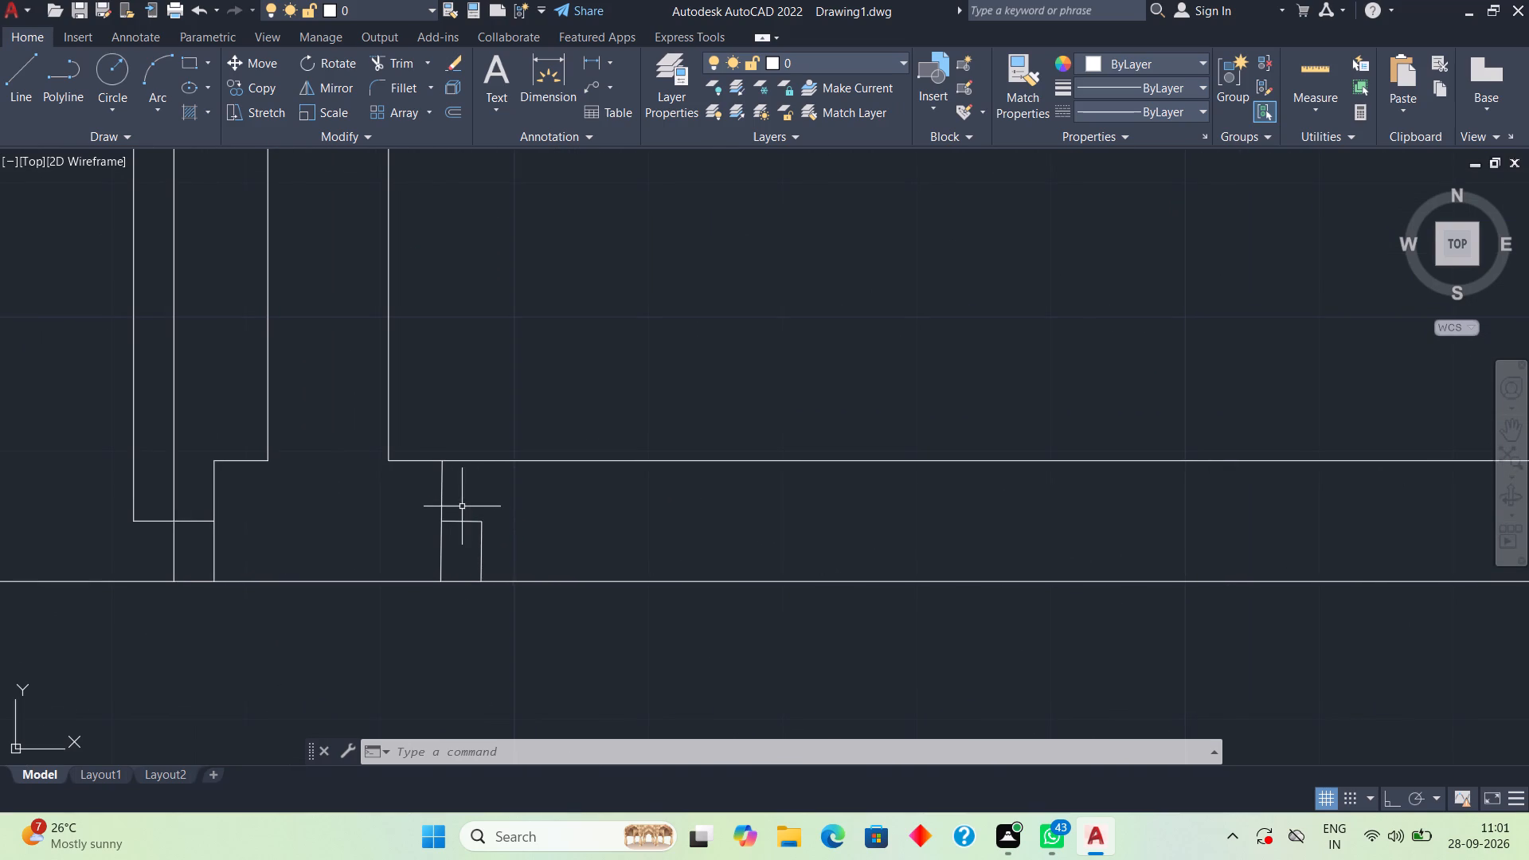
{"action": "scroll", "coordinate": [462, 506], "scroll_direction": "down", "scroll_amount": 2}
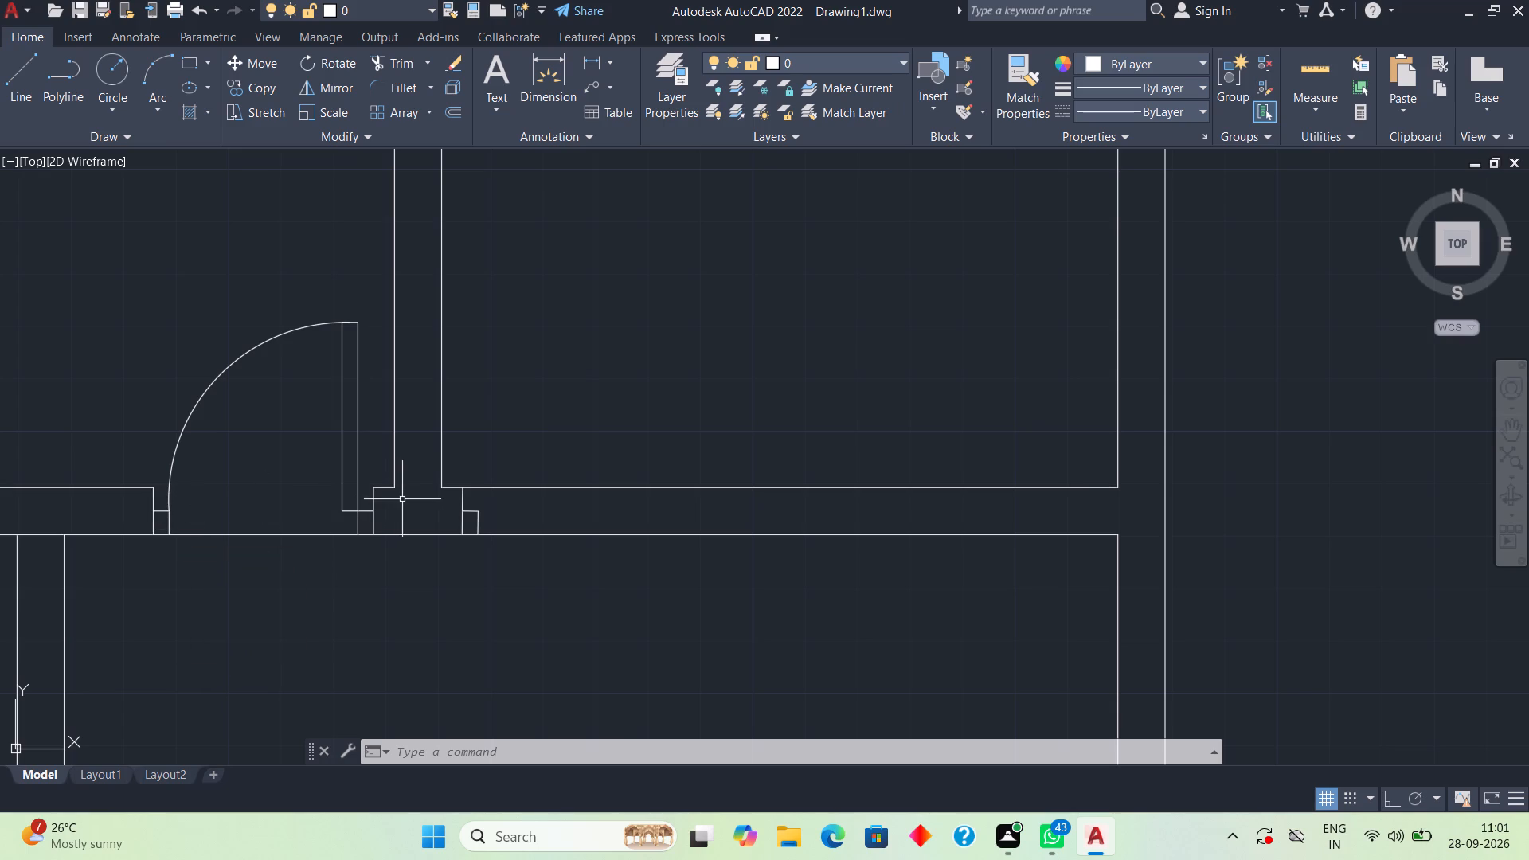
Draw a 3'3" line along the lower wall line from the new frame's outer foot, continuing 9" up across the wall with ortho on.
{"action": "scroll", "coordinate": [437, 502], "scroll_direction": "up", "scroll_amount": 1}
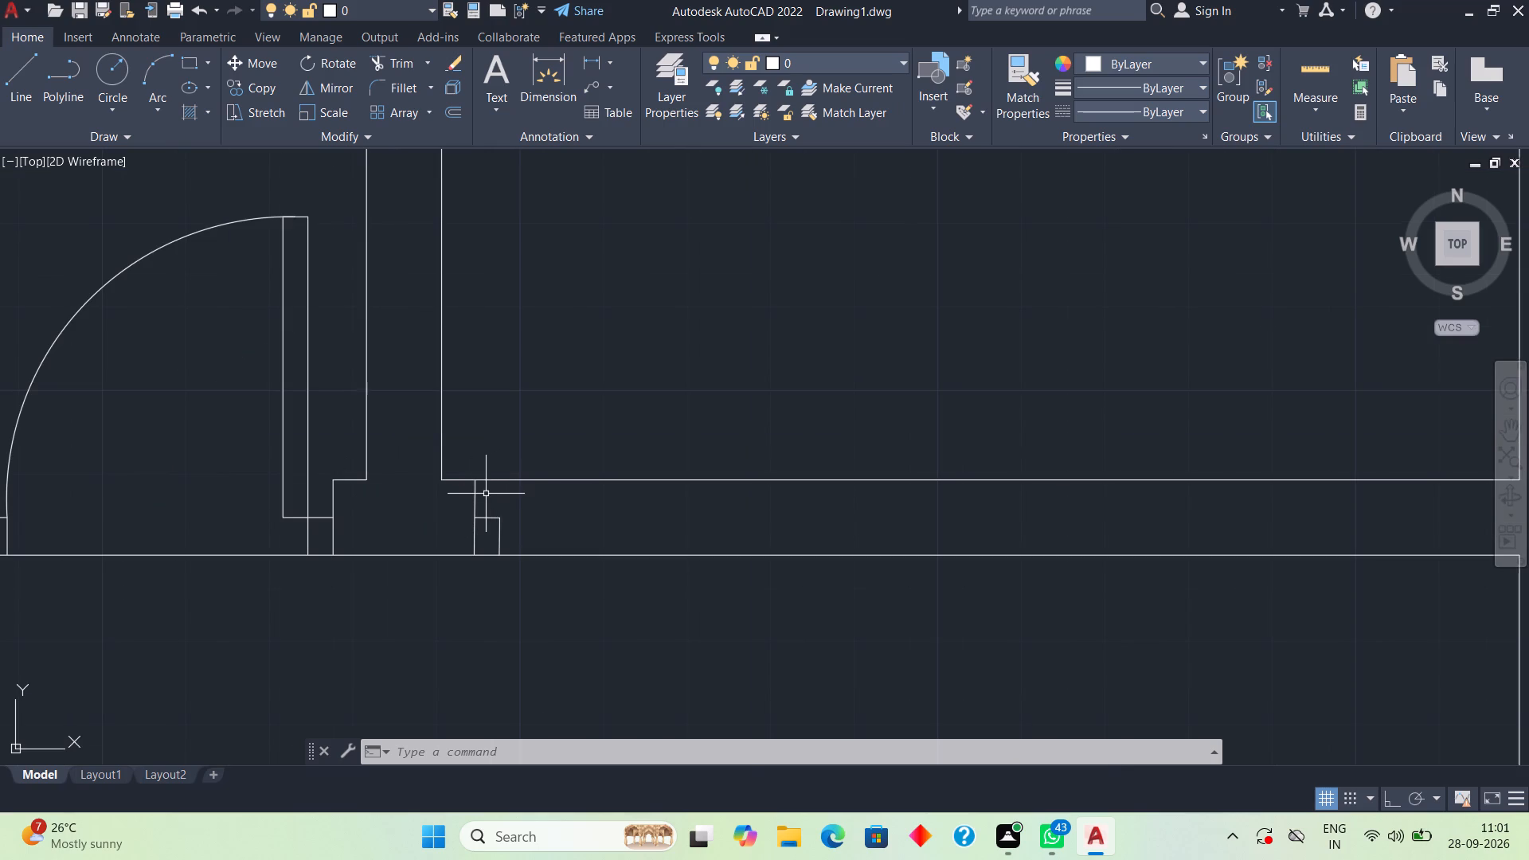
{"action": "type", "text": "l"}
{"action": "key", "text": "space"}
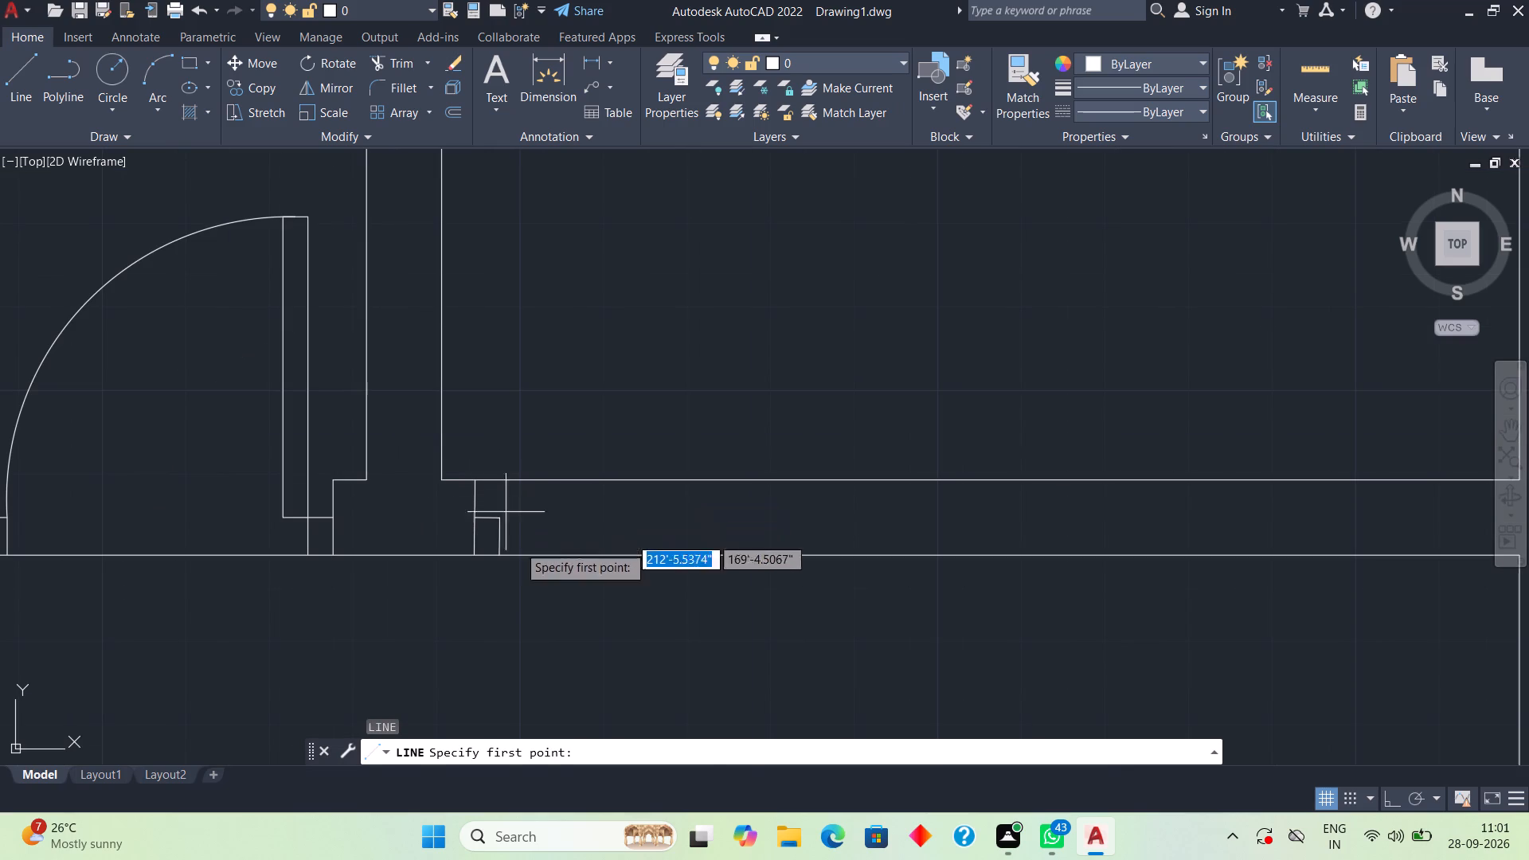
{"action": "left_click", "coordinate": [499, 549]}
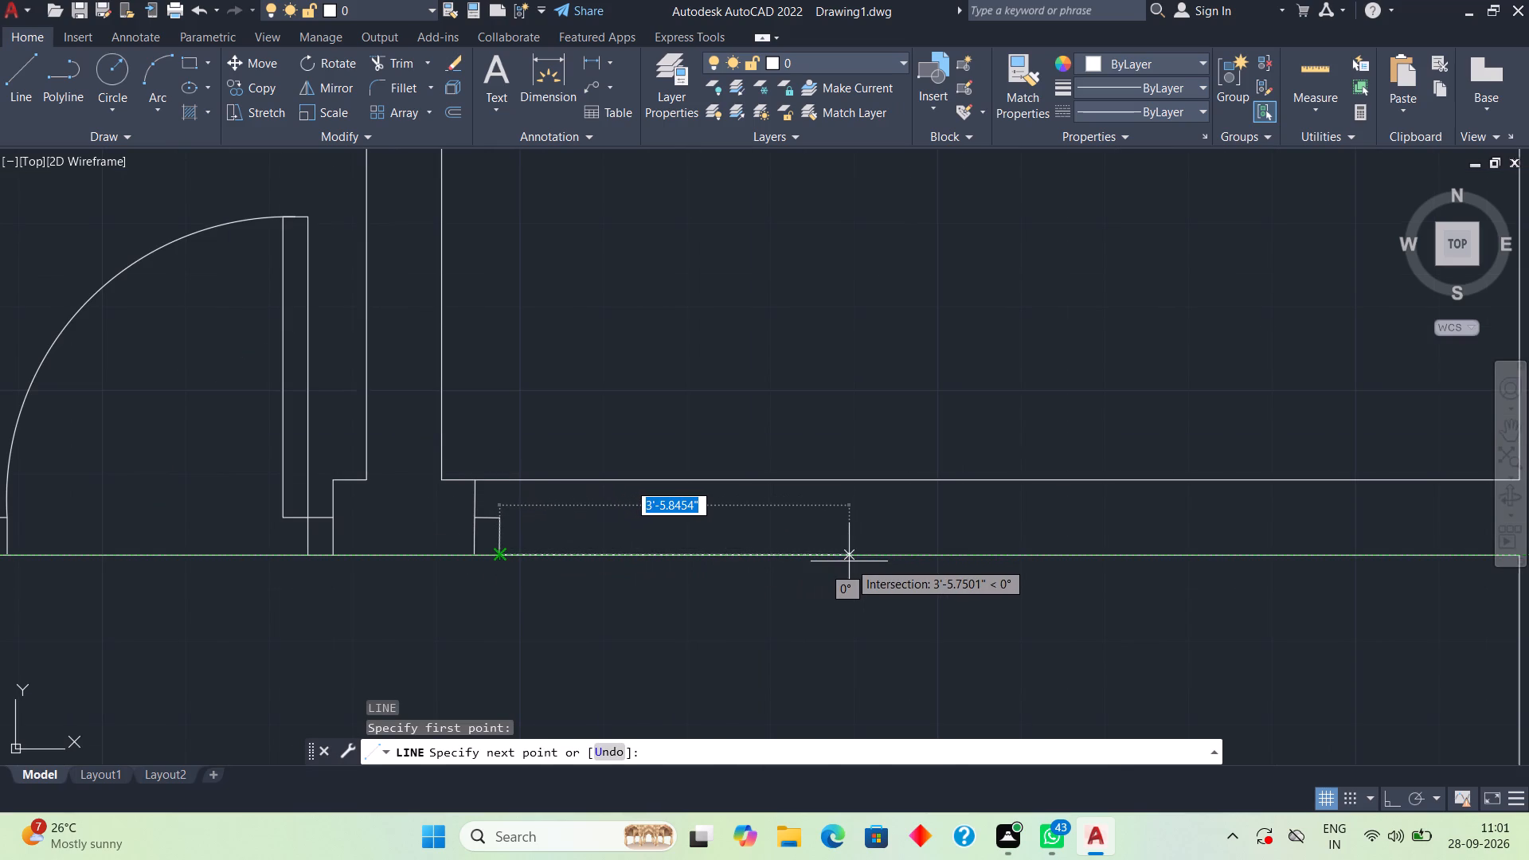
{"action": "type", "text": "3'3\""}
{"action": "key", "text": "Return"}
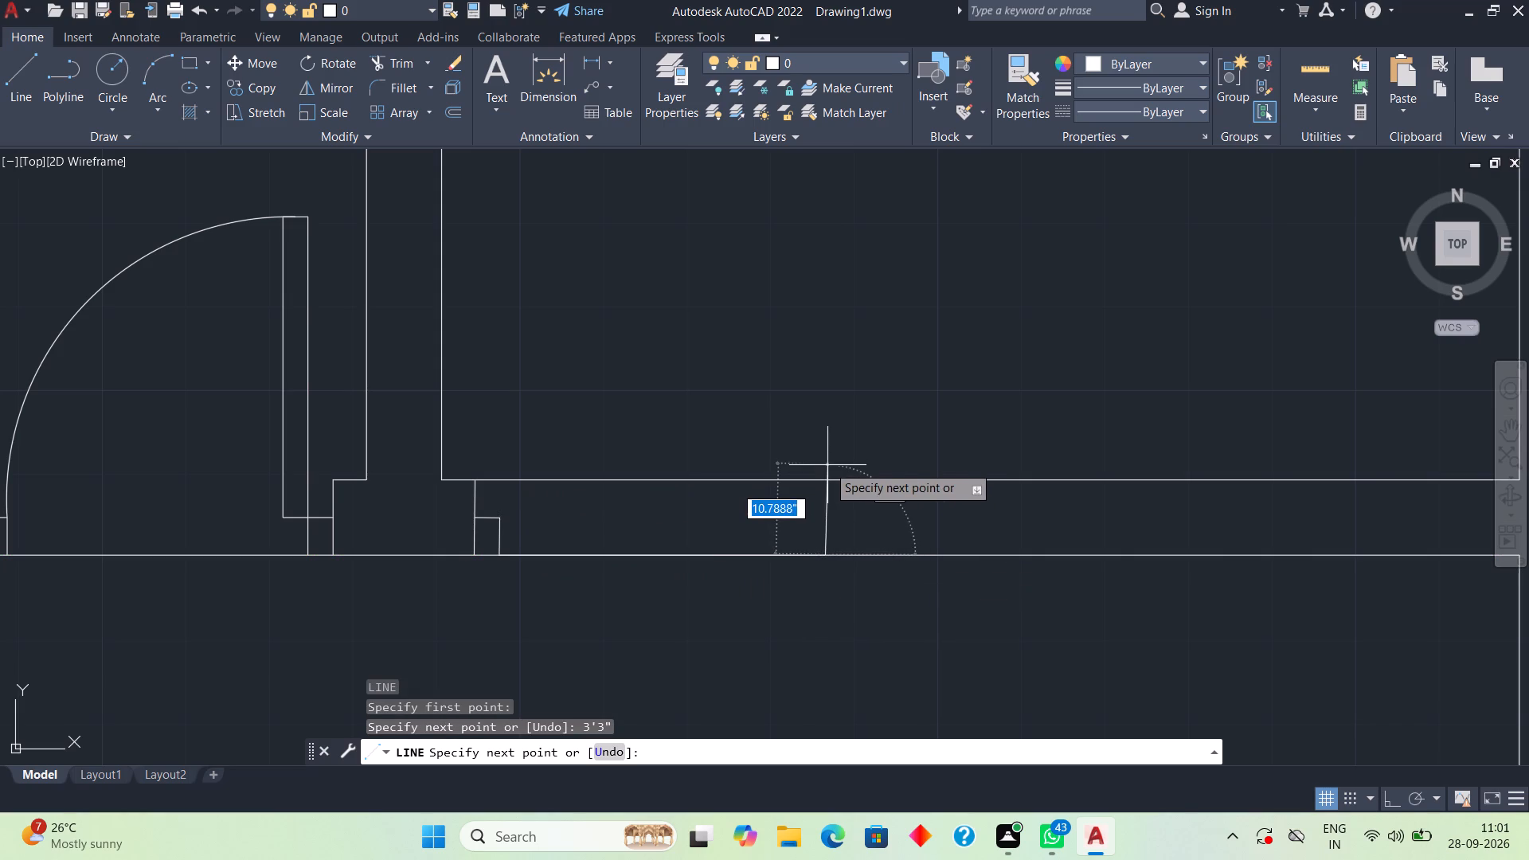
{"action": "key", "text": "F8"}
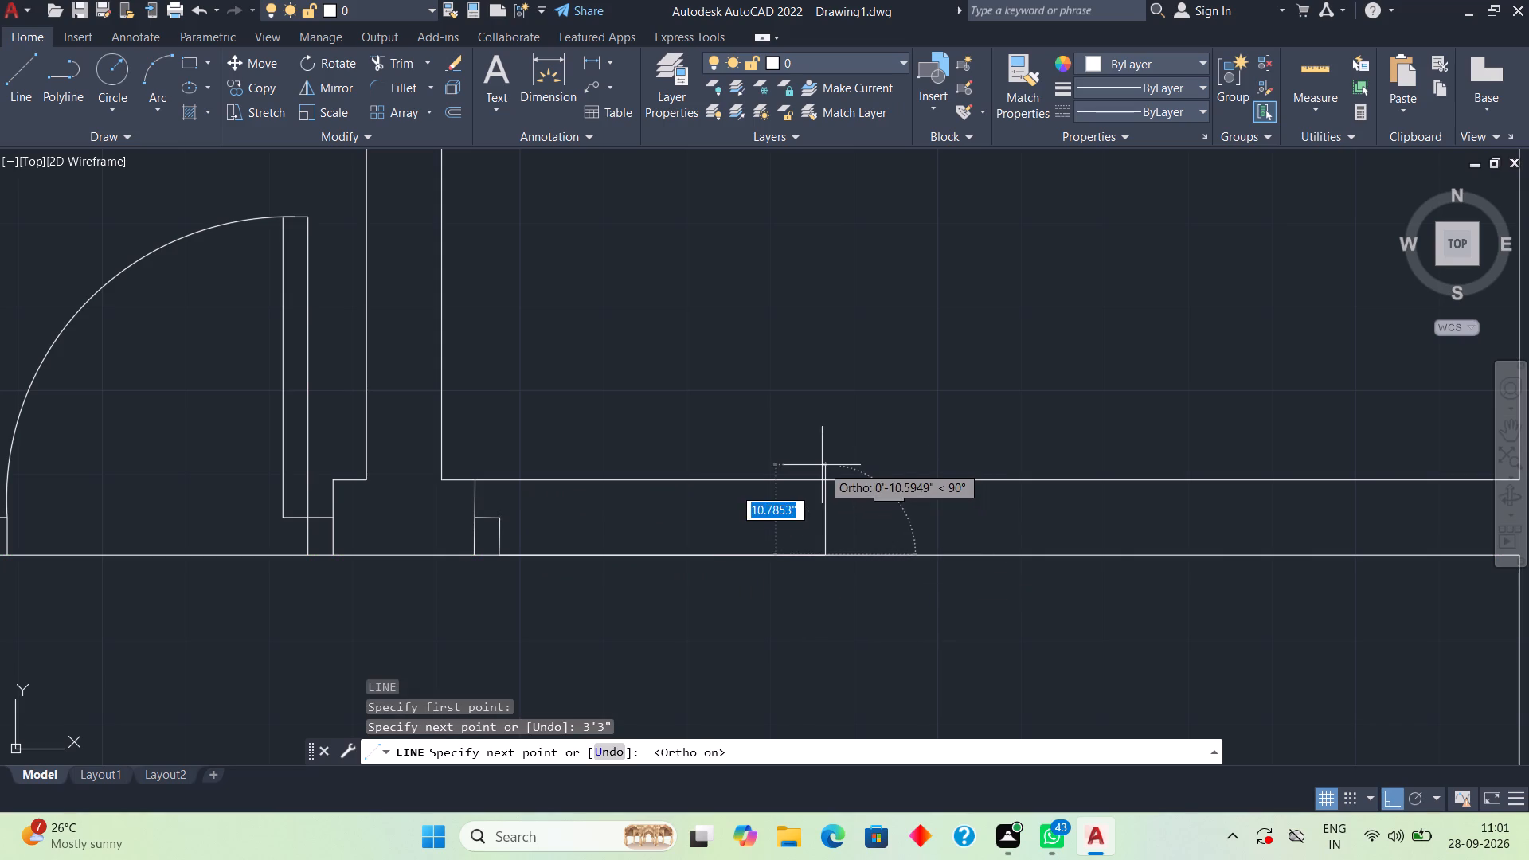
{"action": "key", "text": "F8"}
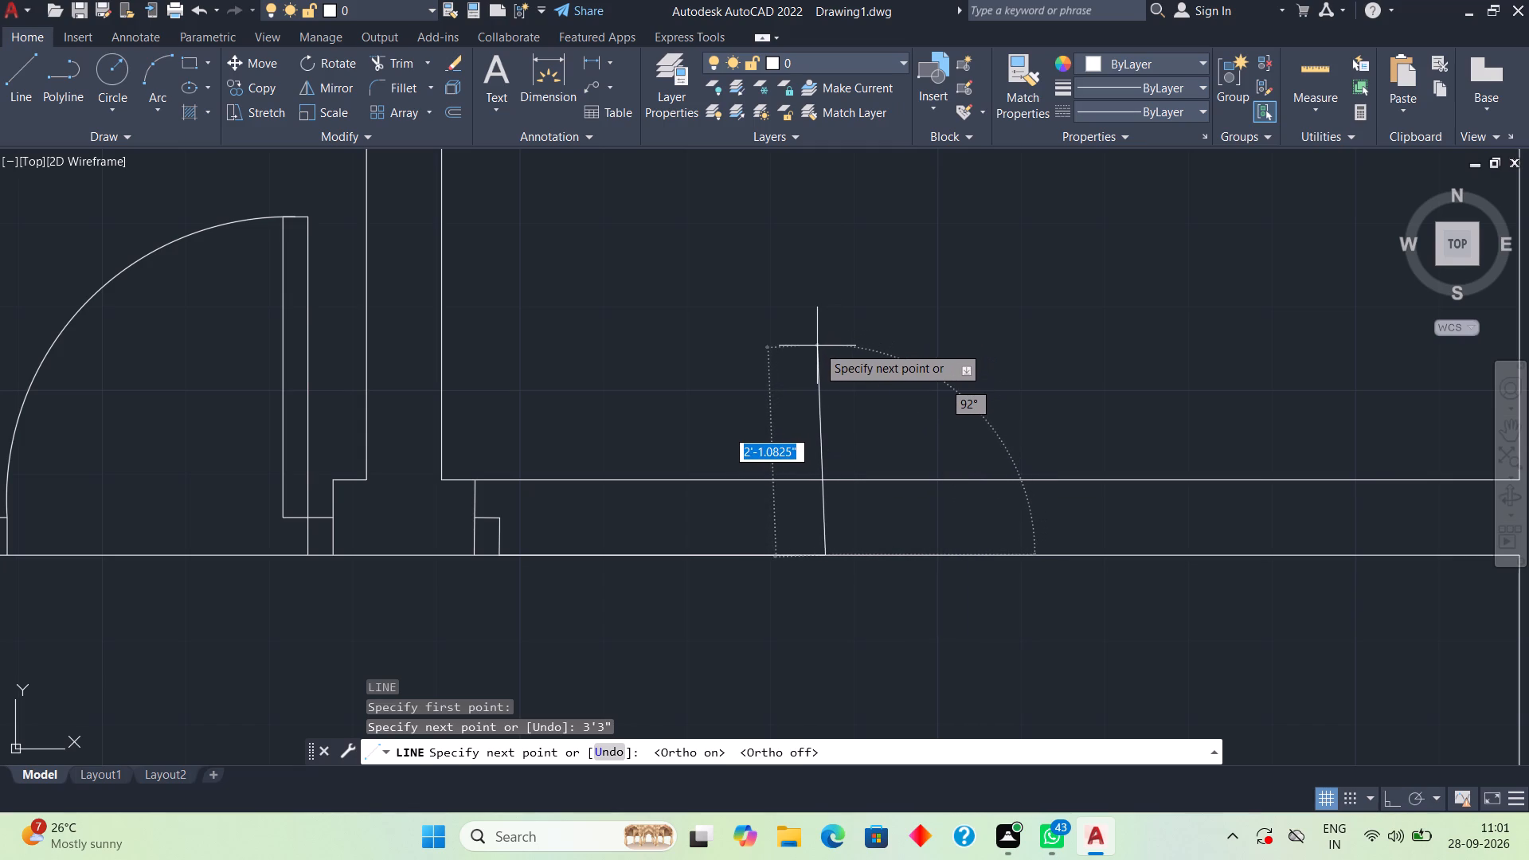
{"action": "key", "text": "F8"}
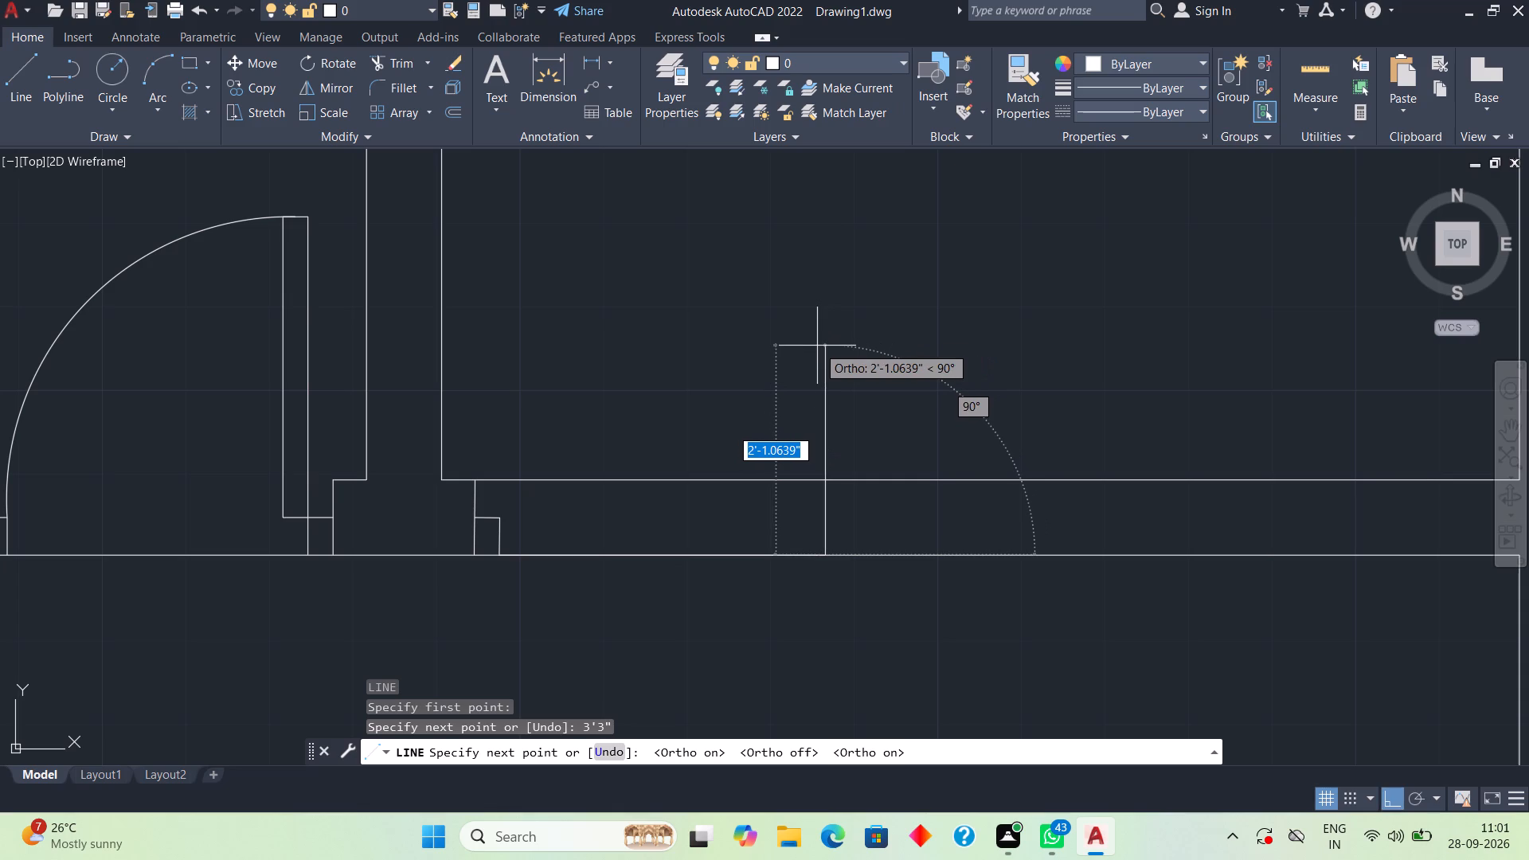
{"action": "type", "text": "9\""}
{"action": "key", "text": "Return"}
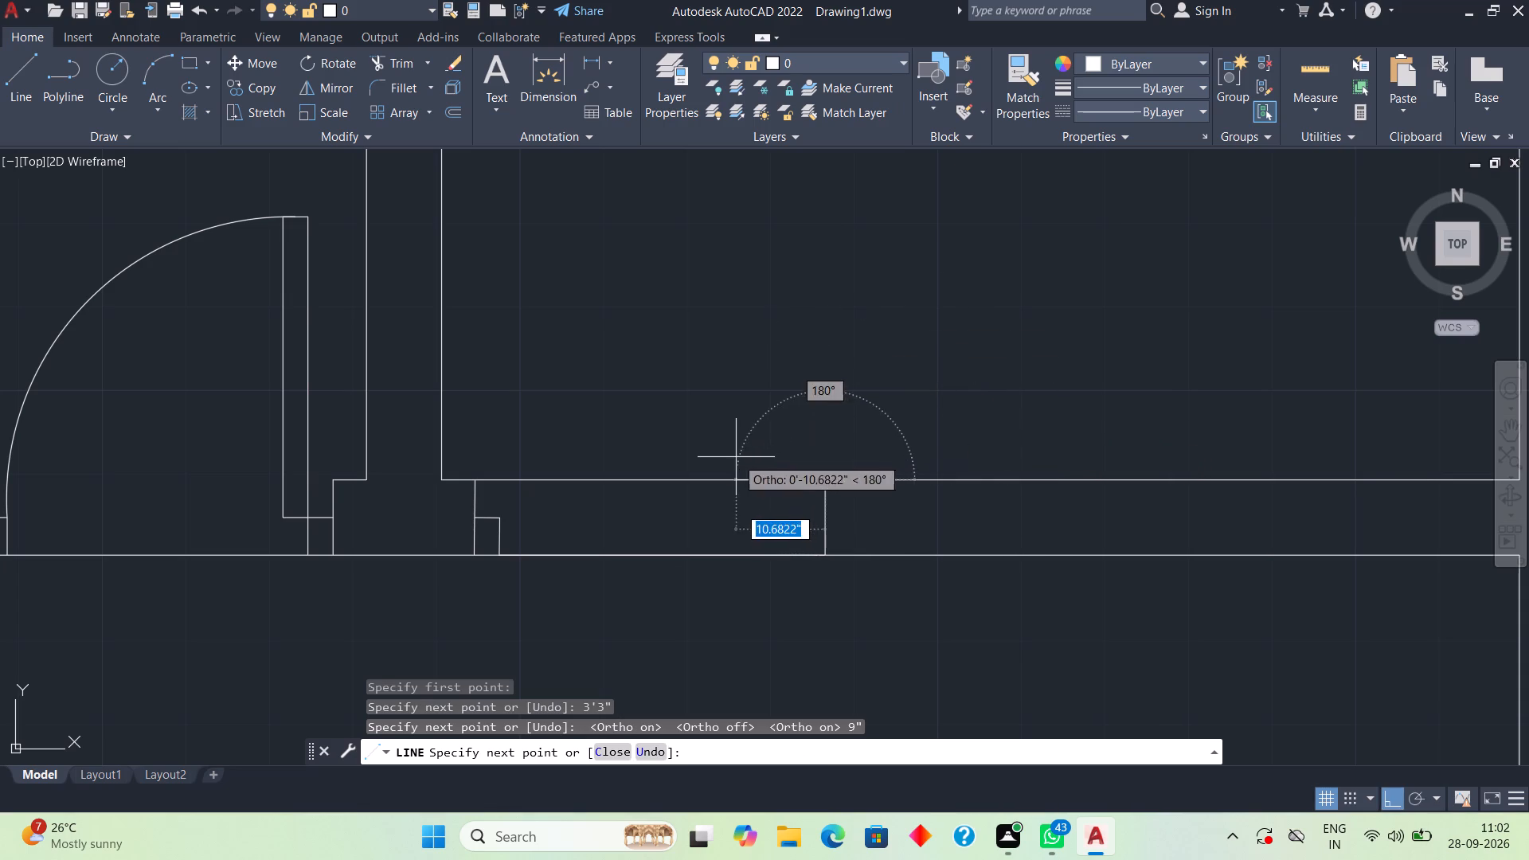
{"action": "key", "text": "space"}
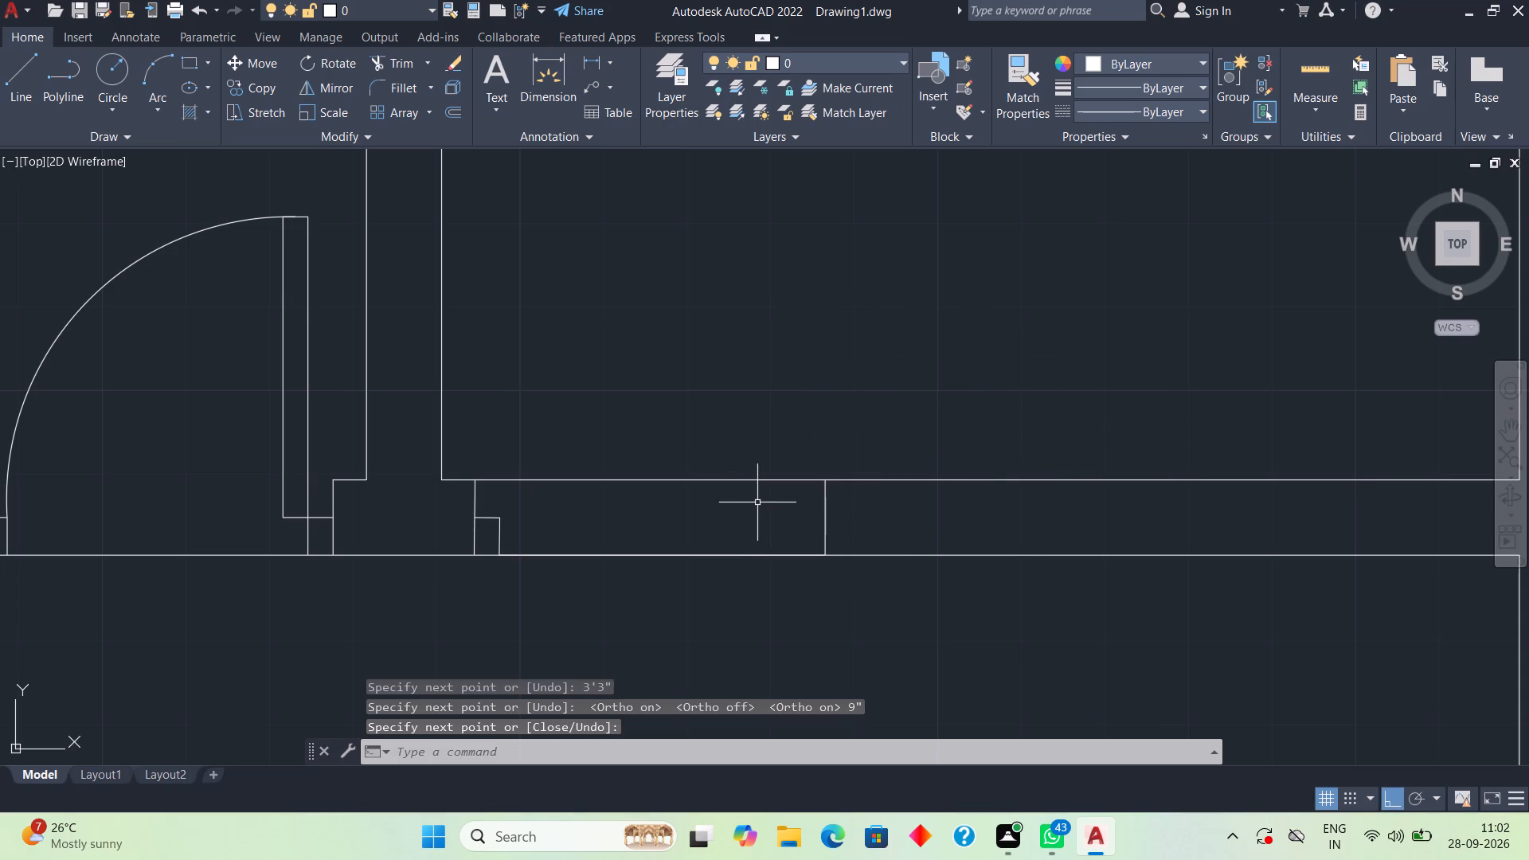
Delete the 3'3" horizontal guide line along the lower wall line.
{"action": "left_click", "coordinate": [732, 556]}
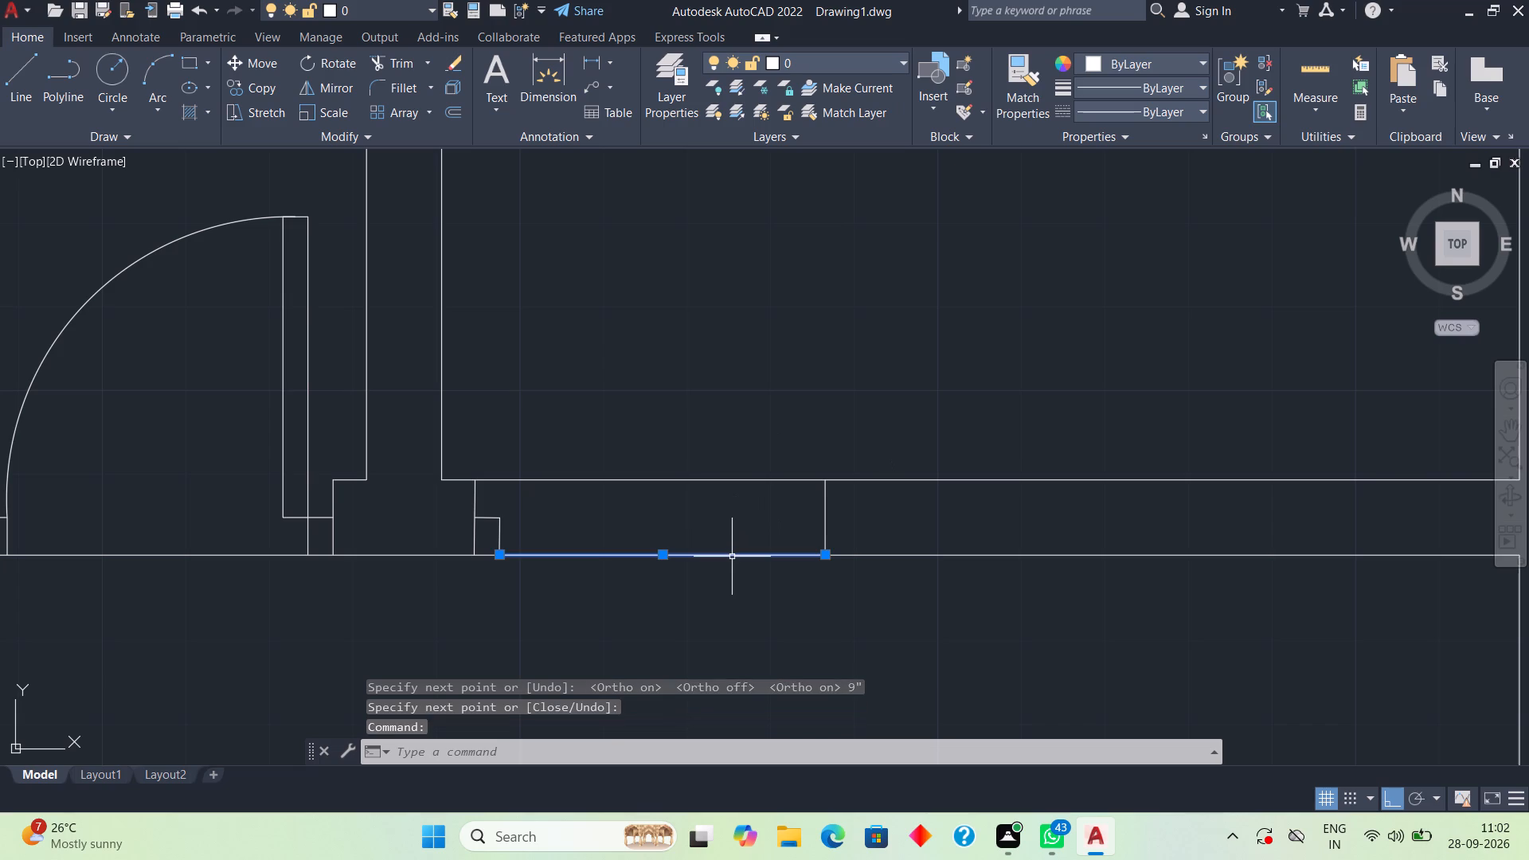
{"action": "key", "text": "Delete"}
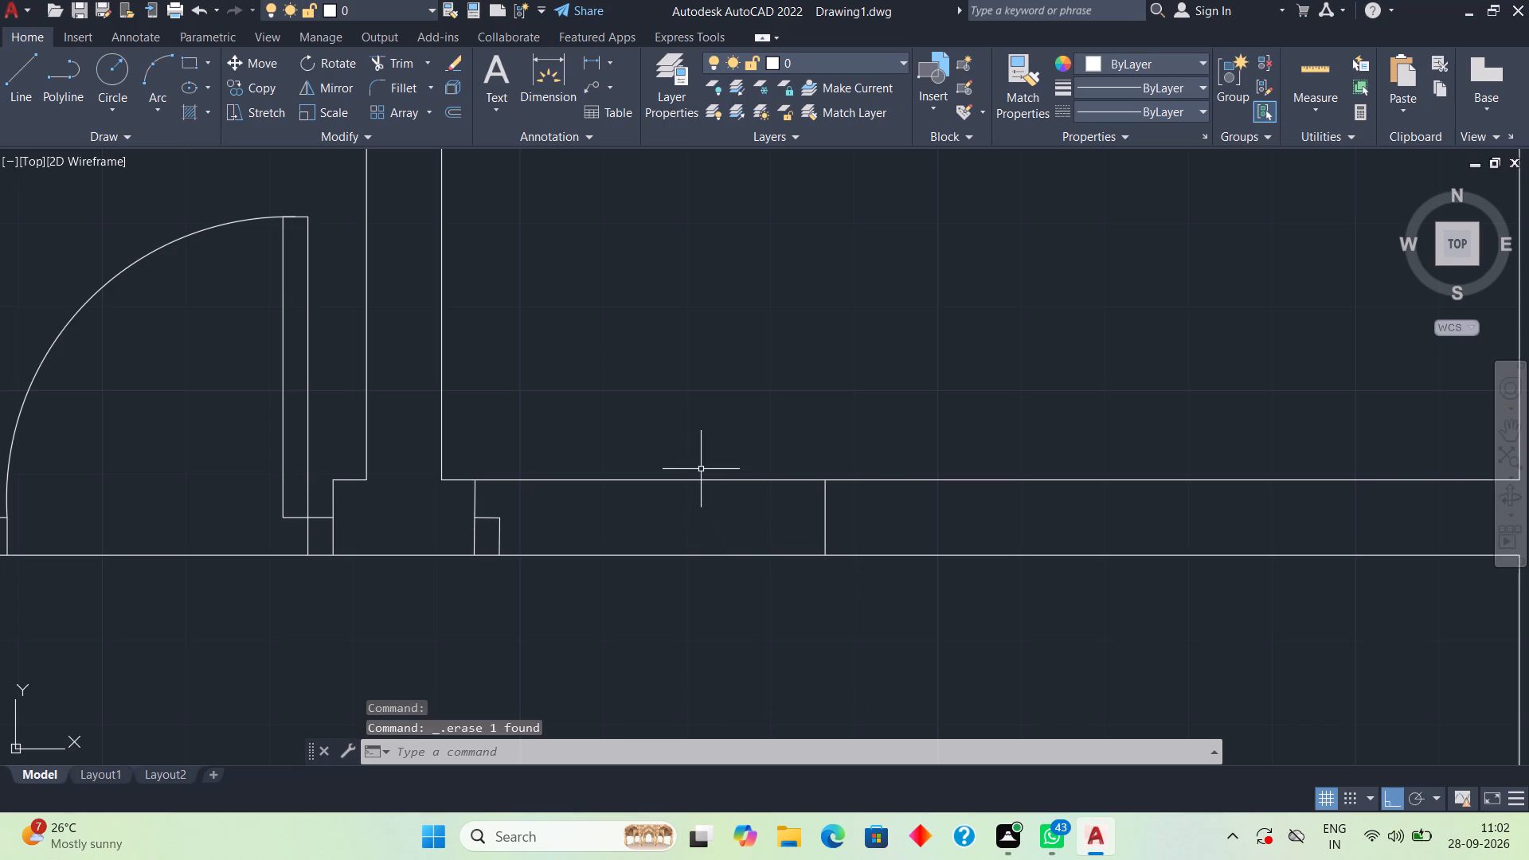
Trim the upper wall line between the new door frame and the 9" vertical line to open the doorway.
{"action": "left_click", "coordinate": [701, 483]}
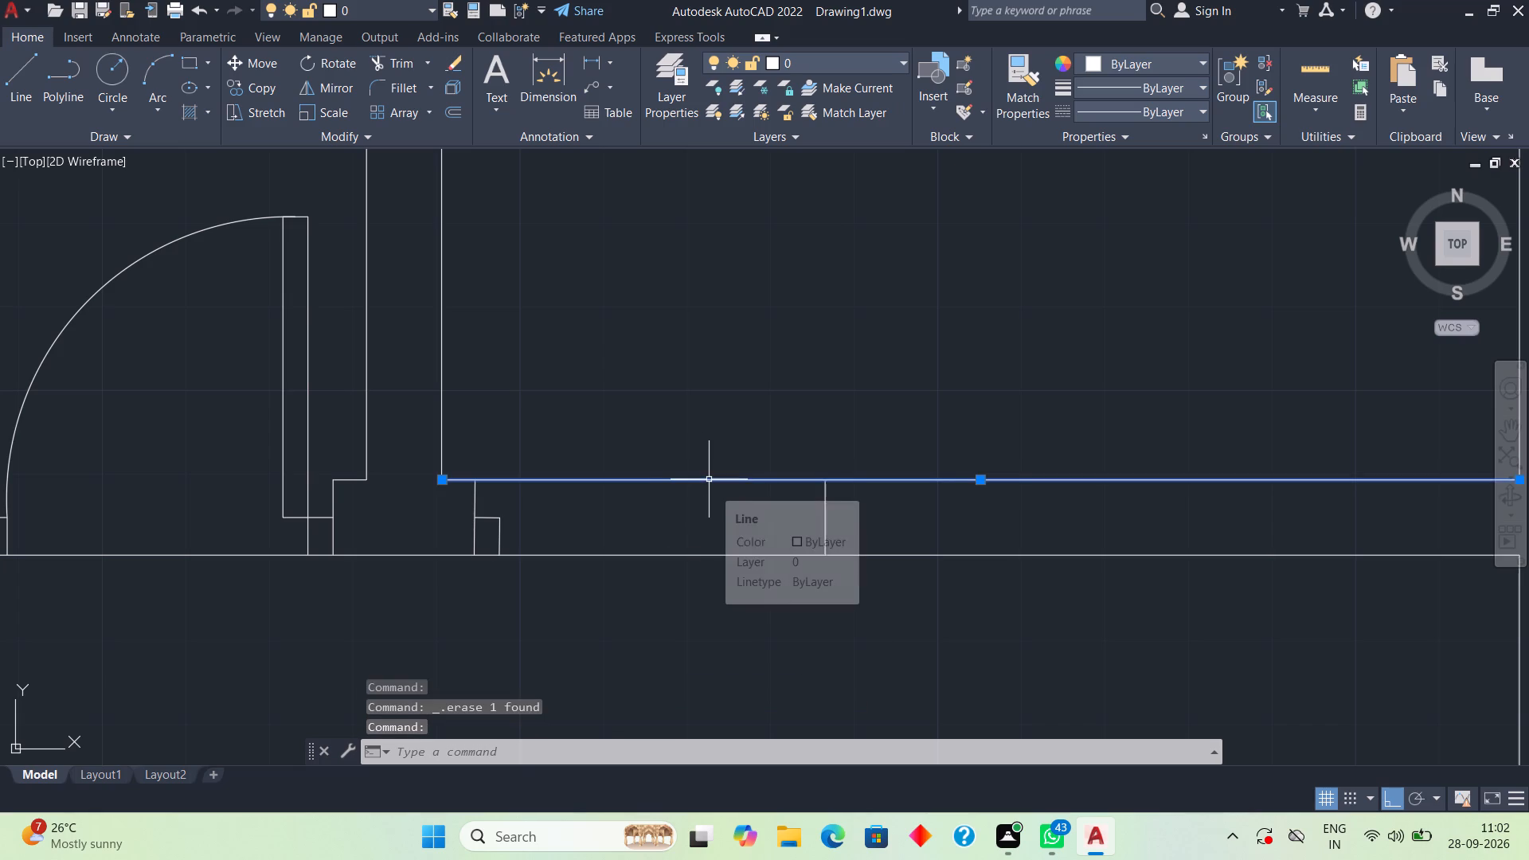
{"action": "key", "text": "Escape"}
{"action": "type", "text": "tr"}
{"action": "key", "text": "space"}
{"action": "key", "text": "space"}
{"action": "left_click", "coordinate": [709, 479]}
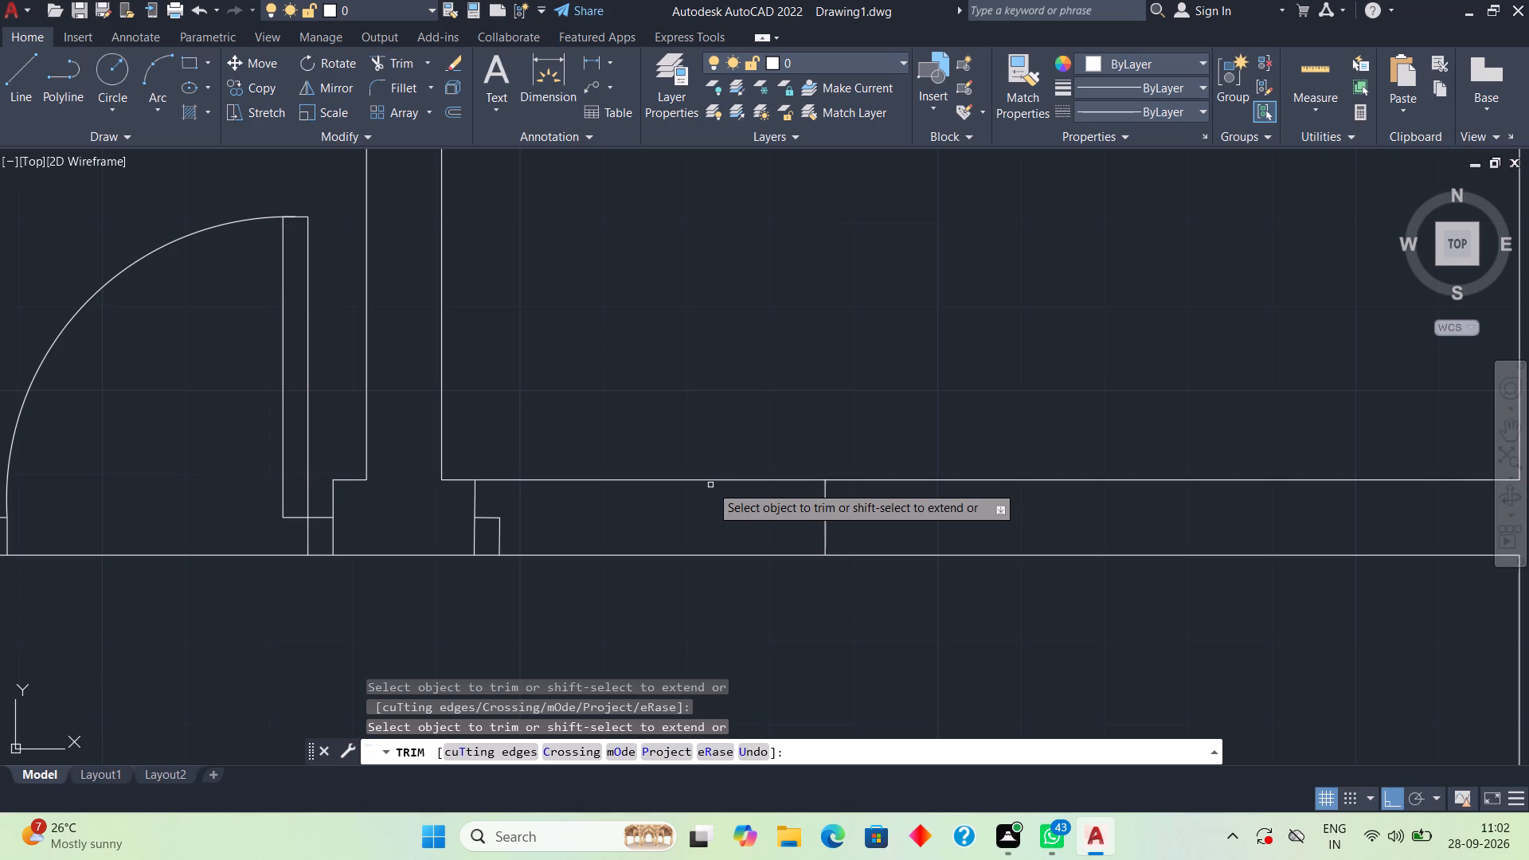
{"action": "left_click", "coordinate": [710, 485]}
{"action": "left_click", "coordinate": [710, 465]}
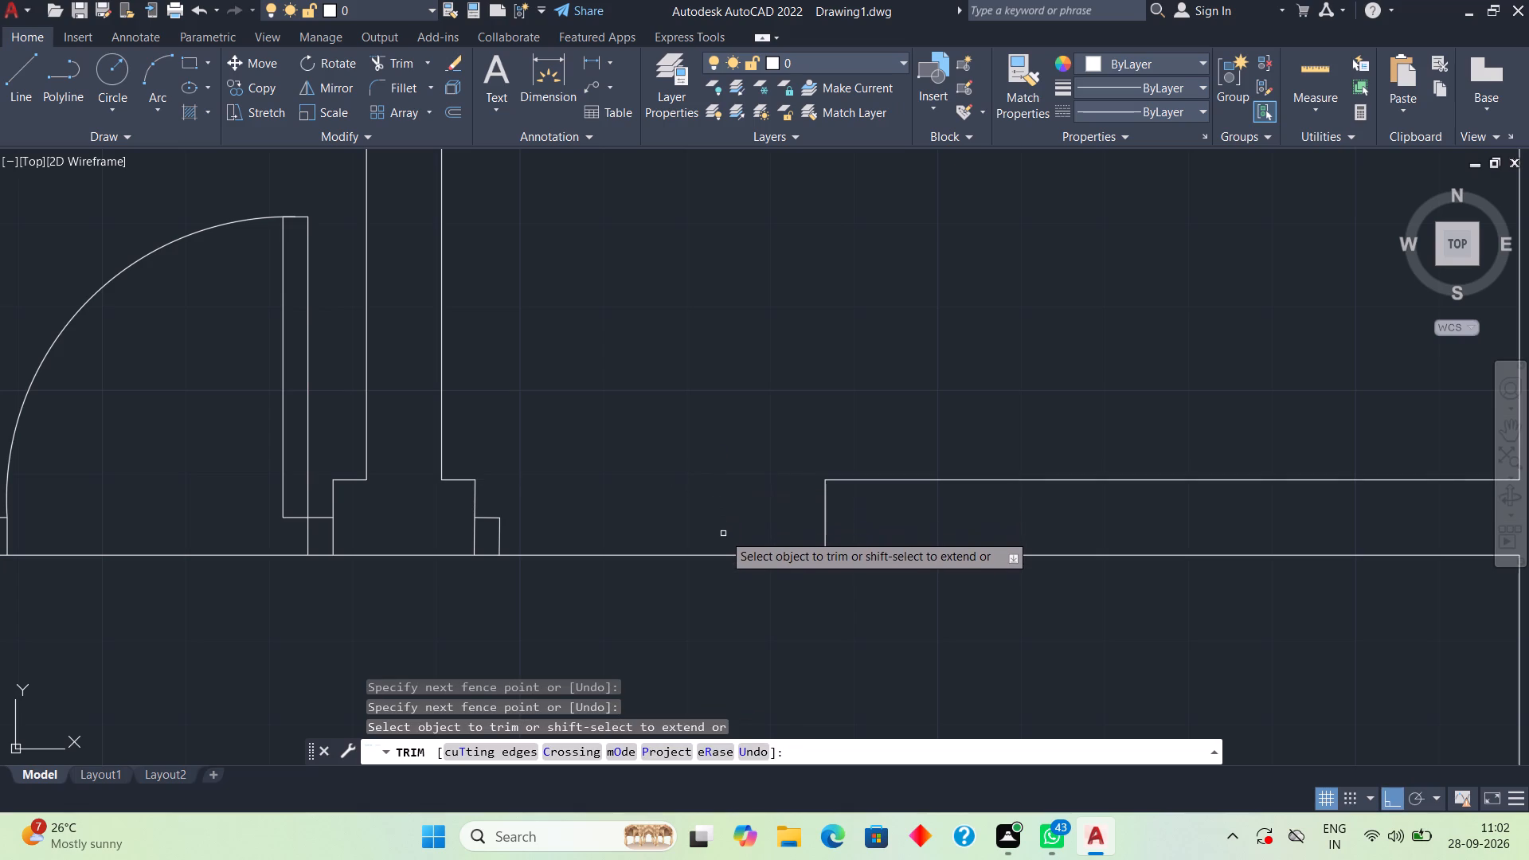
{"action": "key", "text": "space"}
Draw the opposite frame's rebate from the 9" line's midpoint: 3" into the opening and 4.5" down to the lower wall line.
{"action": "key", "text": "l"}
{"action": "key", "text": "Return"}
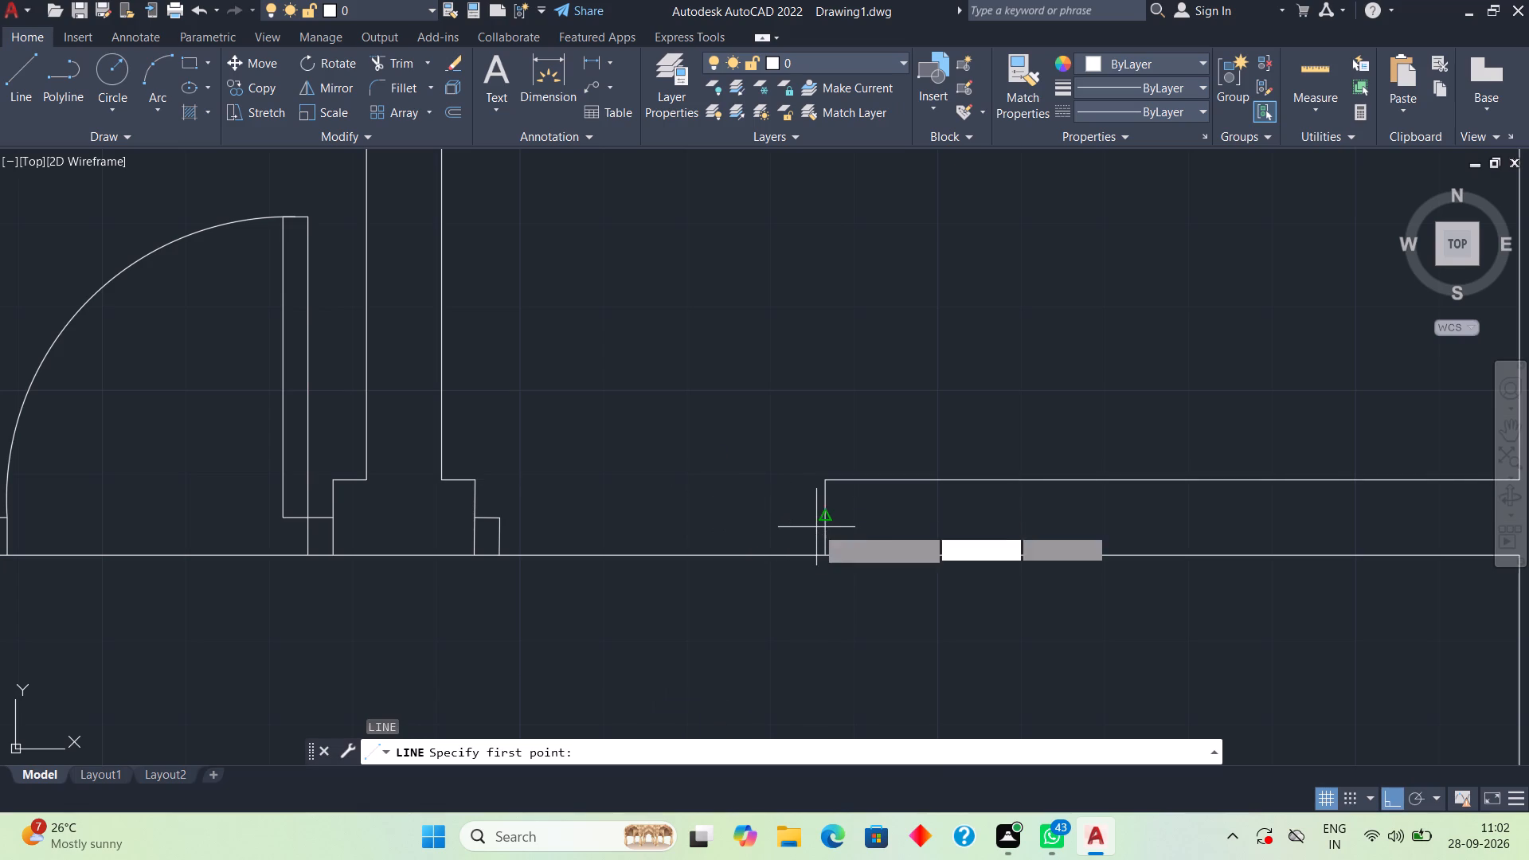
{"action": "left_click", "coordinate": [826, 521]}
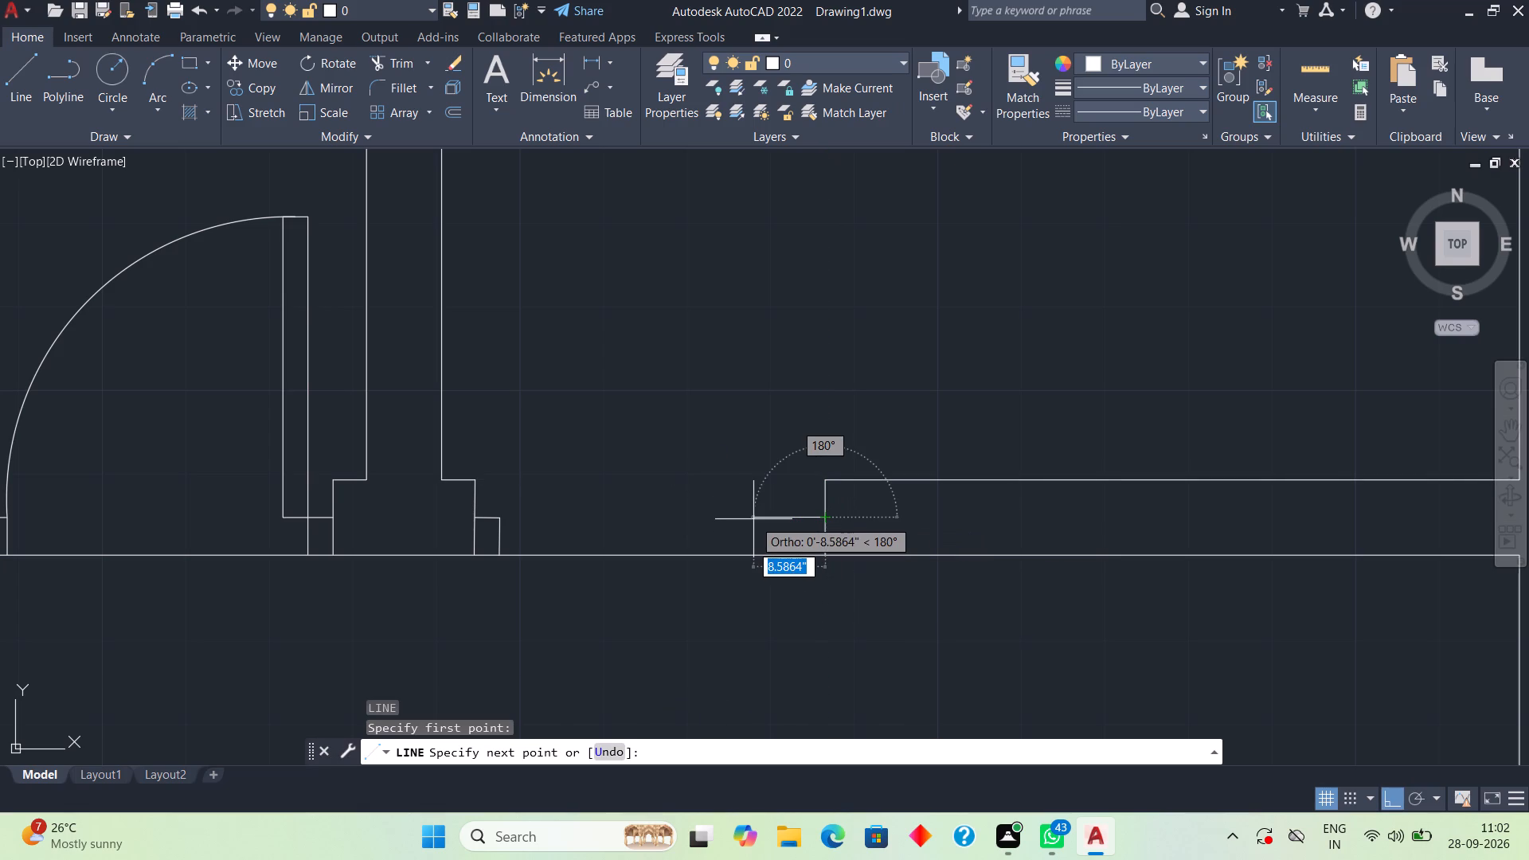
{"action": "type", "text": "3\""}
{"action": "key", "text": "Return"}
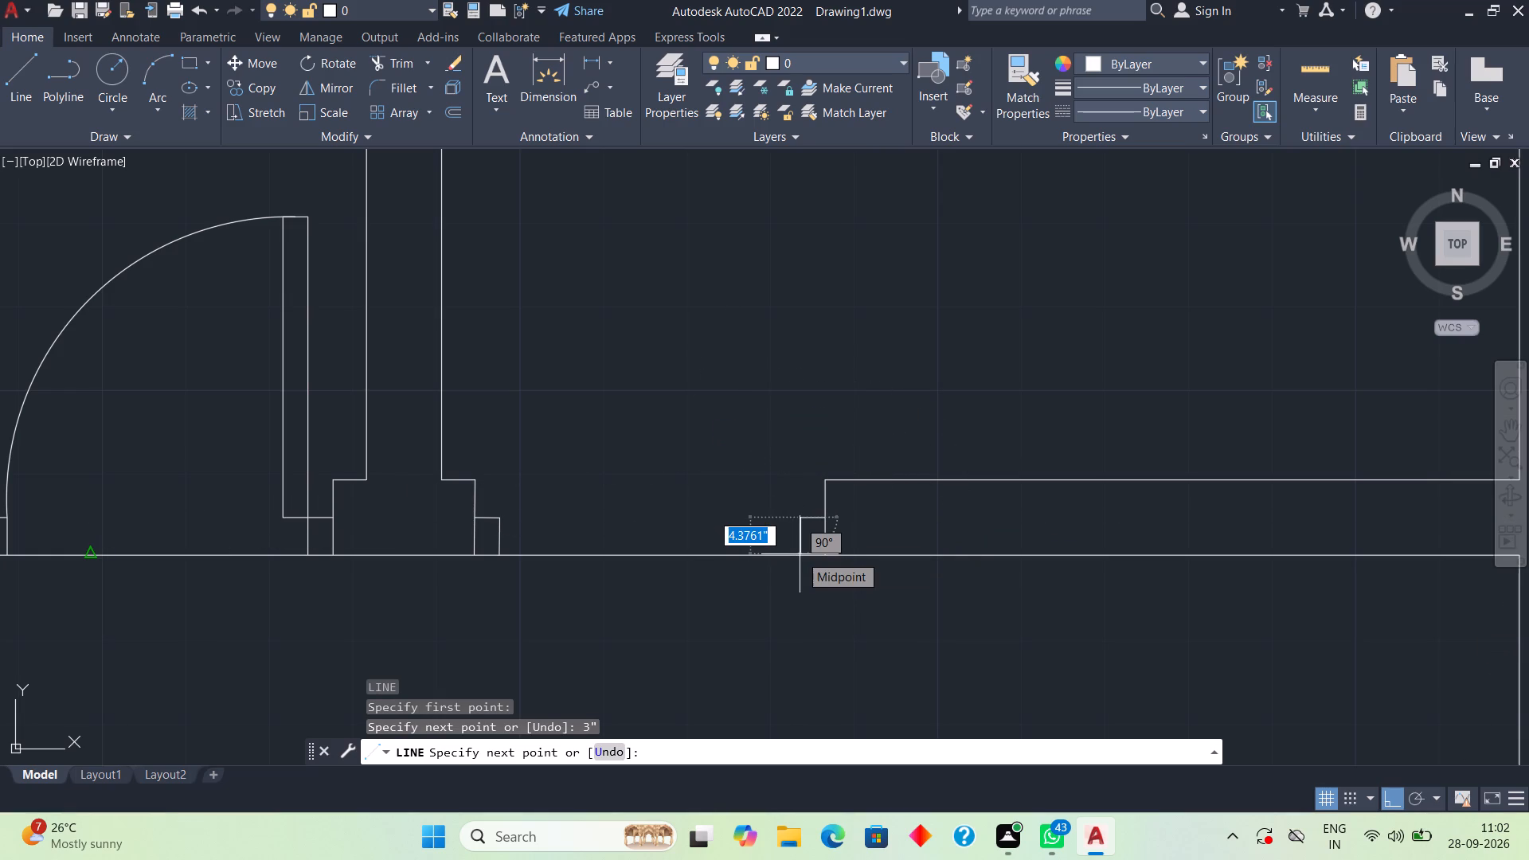
{"action": "type", "text": "4.5\""}
{"action": "key", "text": "Return"}
{"action": "key", "text": "space"}
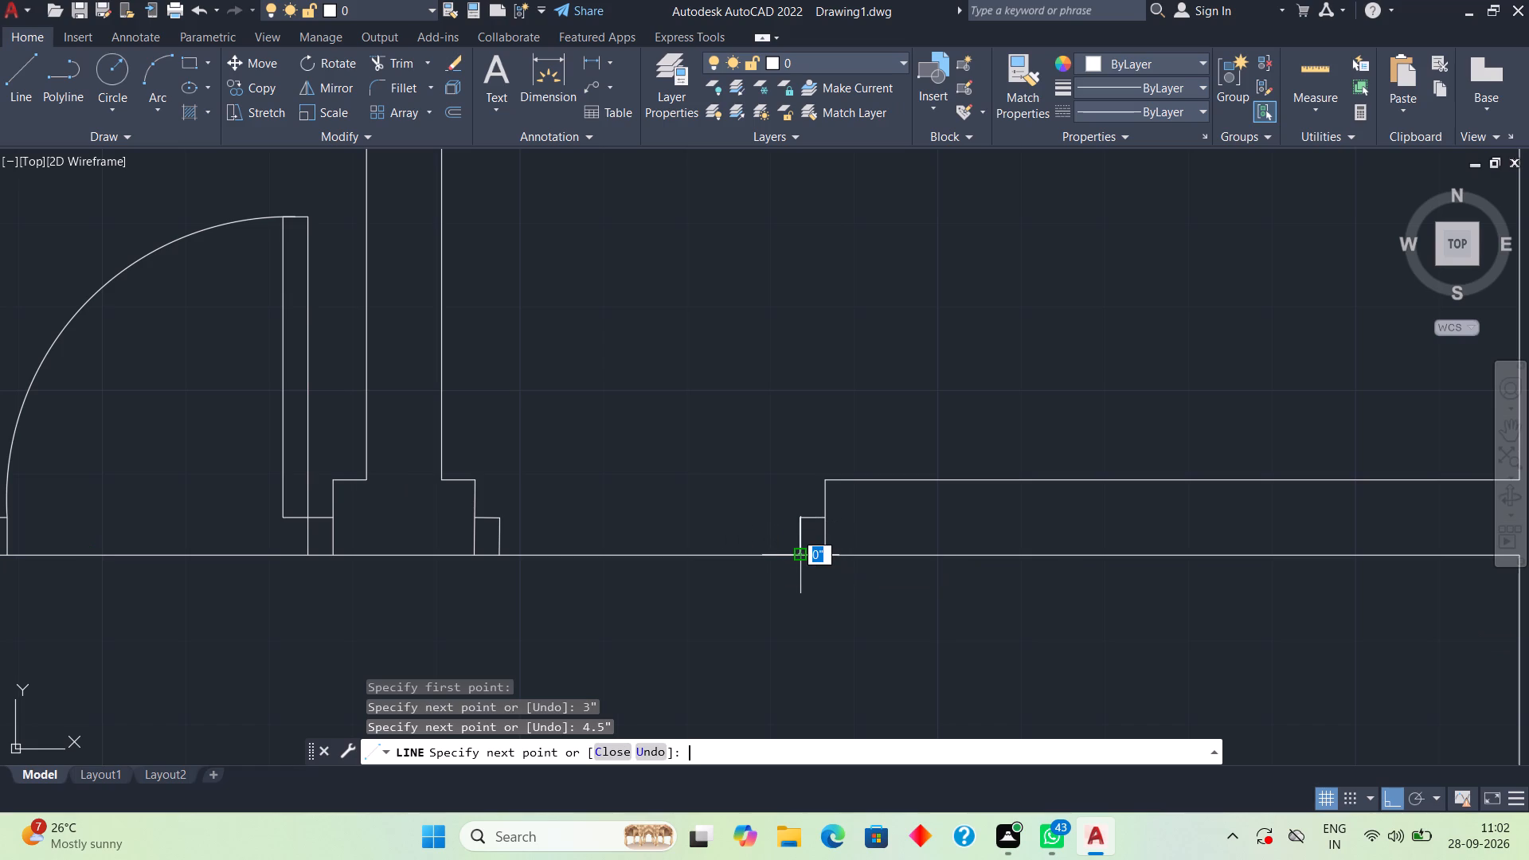
Draw the right-hand room's door leaf as a 3" by 3' rectangle rising from the inner corner of the left frame's rebate.
{"action": "scroll", "coordinate": [940, 483], "scroll_direction": "up", "scroll_amount": 1}
{"action": "scroll", "coordinate": [940, 486], "scroll_direction": "down", "scroll_amount": 1}
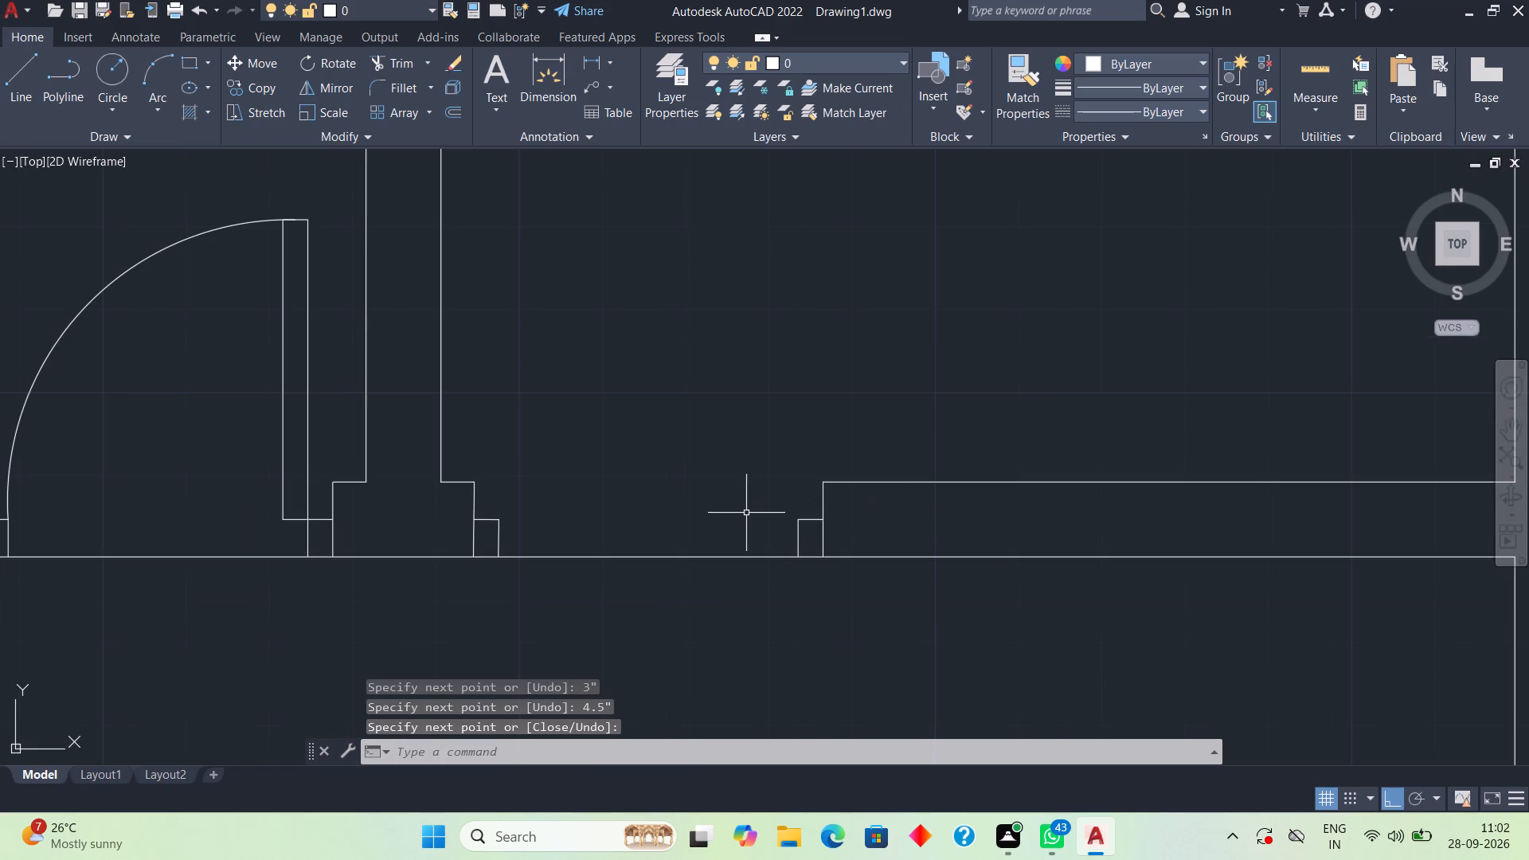
{"action": "scroll", "coordinate": [745, 518], "scroll_direction": "down", "scroll_amount": 1}
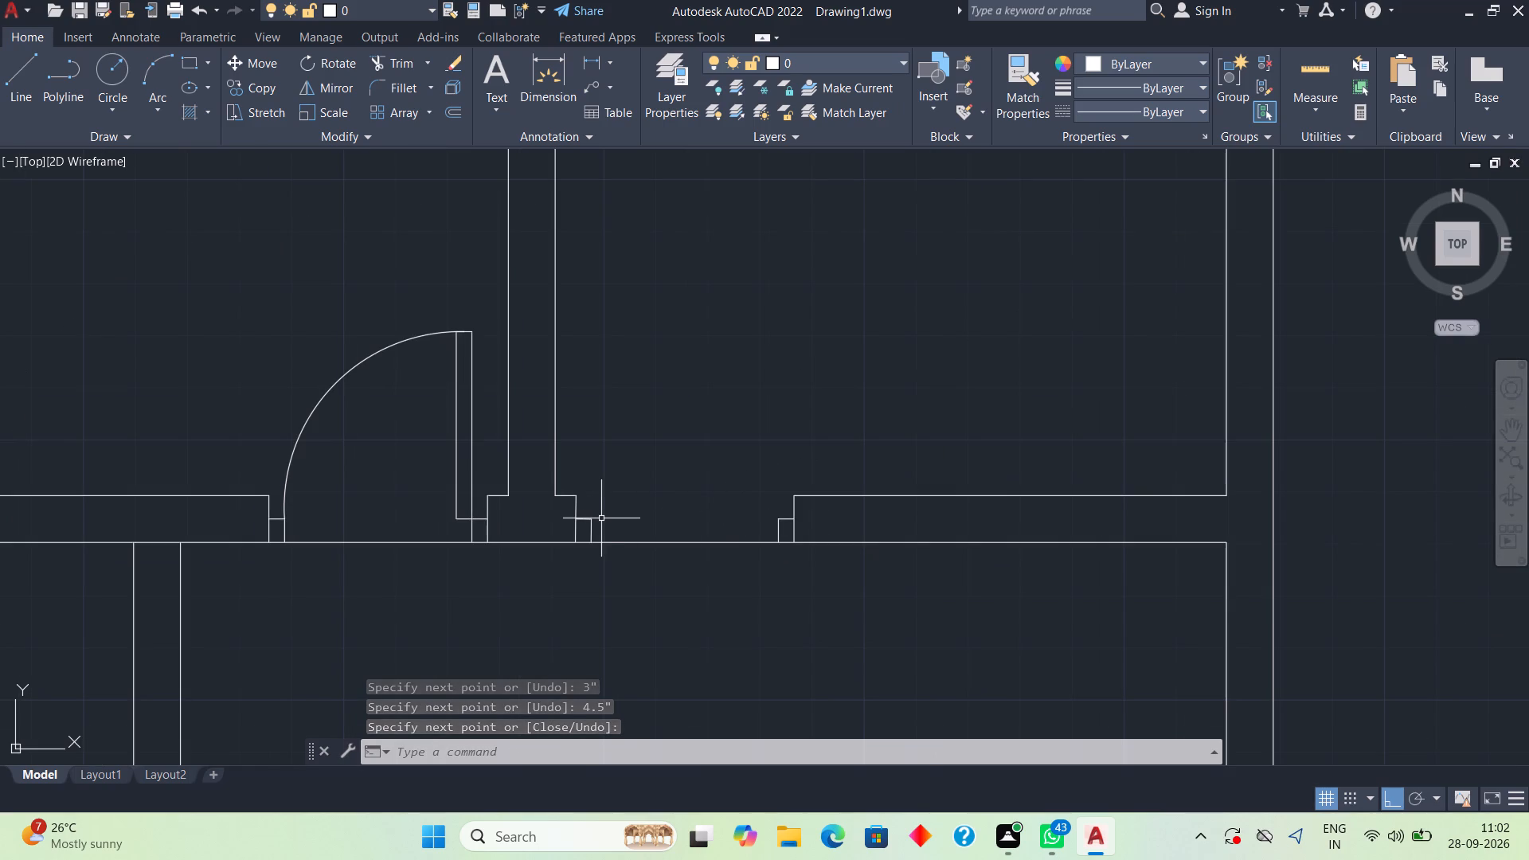
{"action": "scroll", "coordinate": [592, 524], "scroll_direction": "up", "scroll_amount": 1}
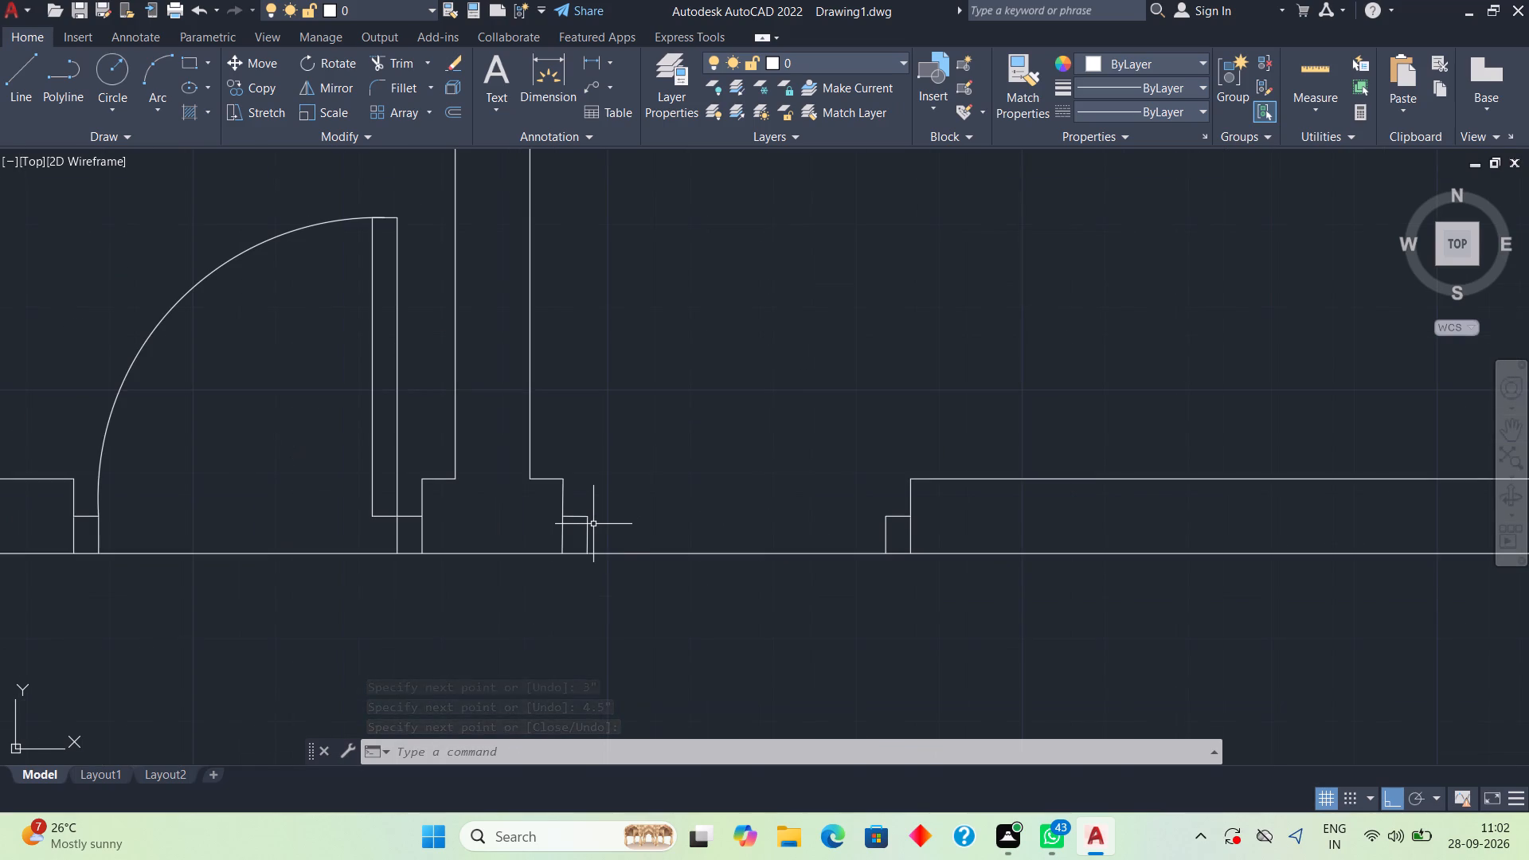
{"action": "type", "text": "rec"}
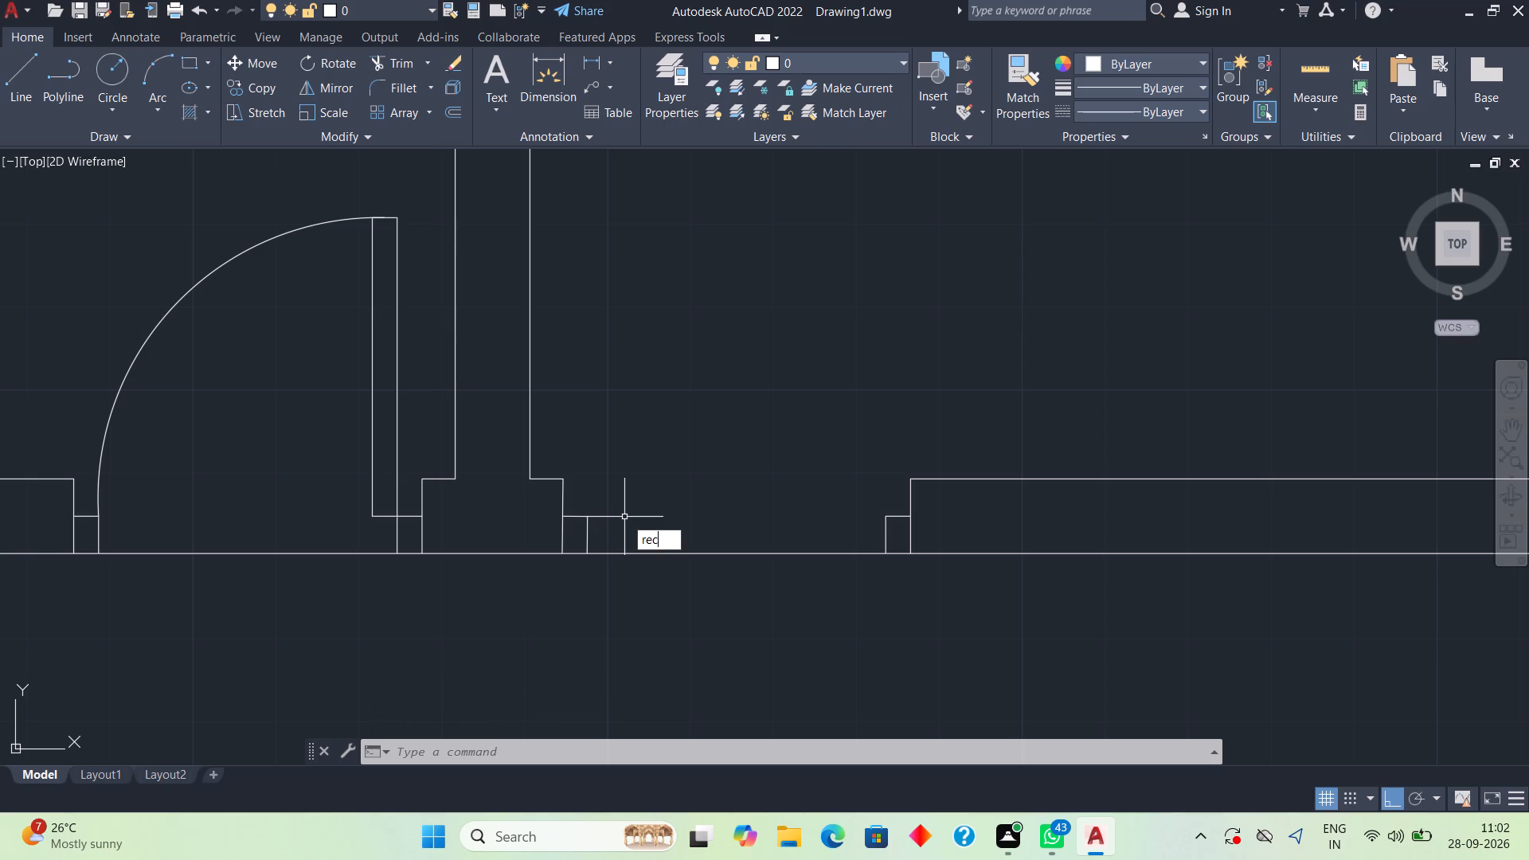
{"action": "key", "text": "space"}
{"action": "left_click", "coordinate": [591, 516]}
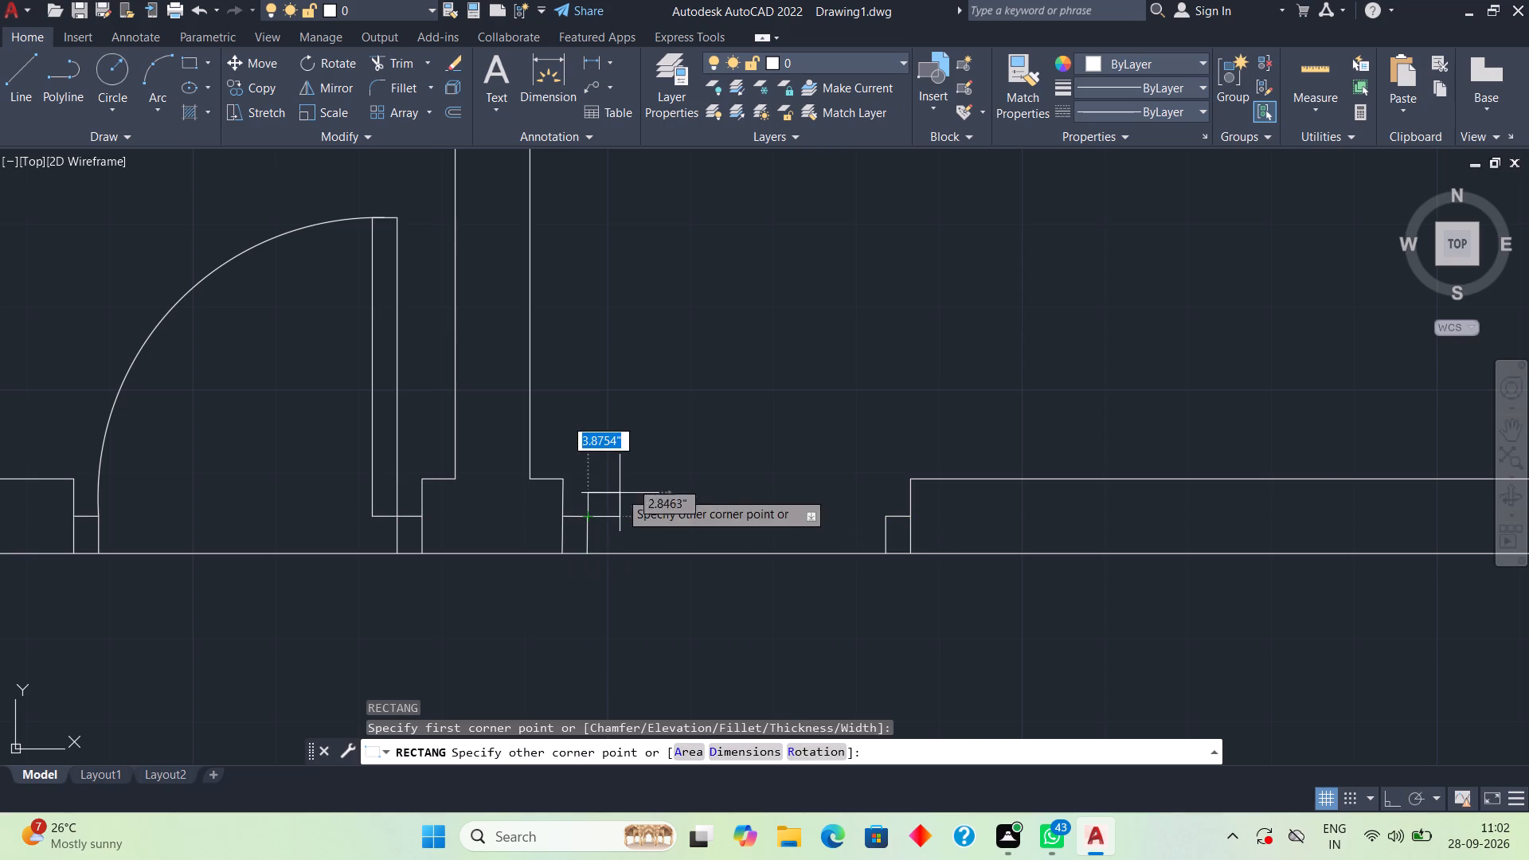
{"action": "type", "text": "d"}
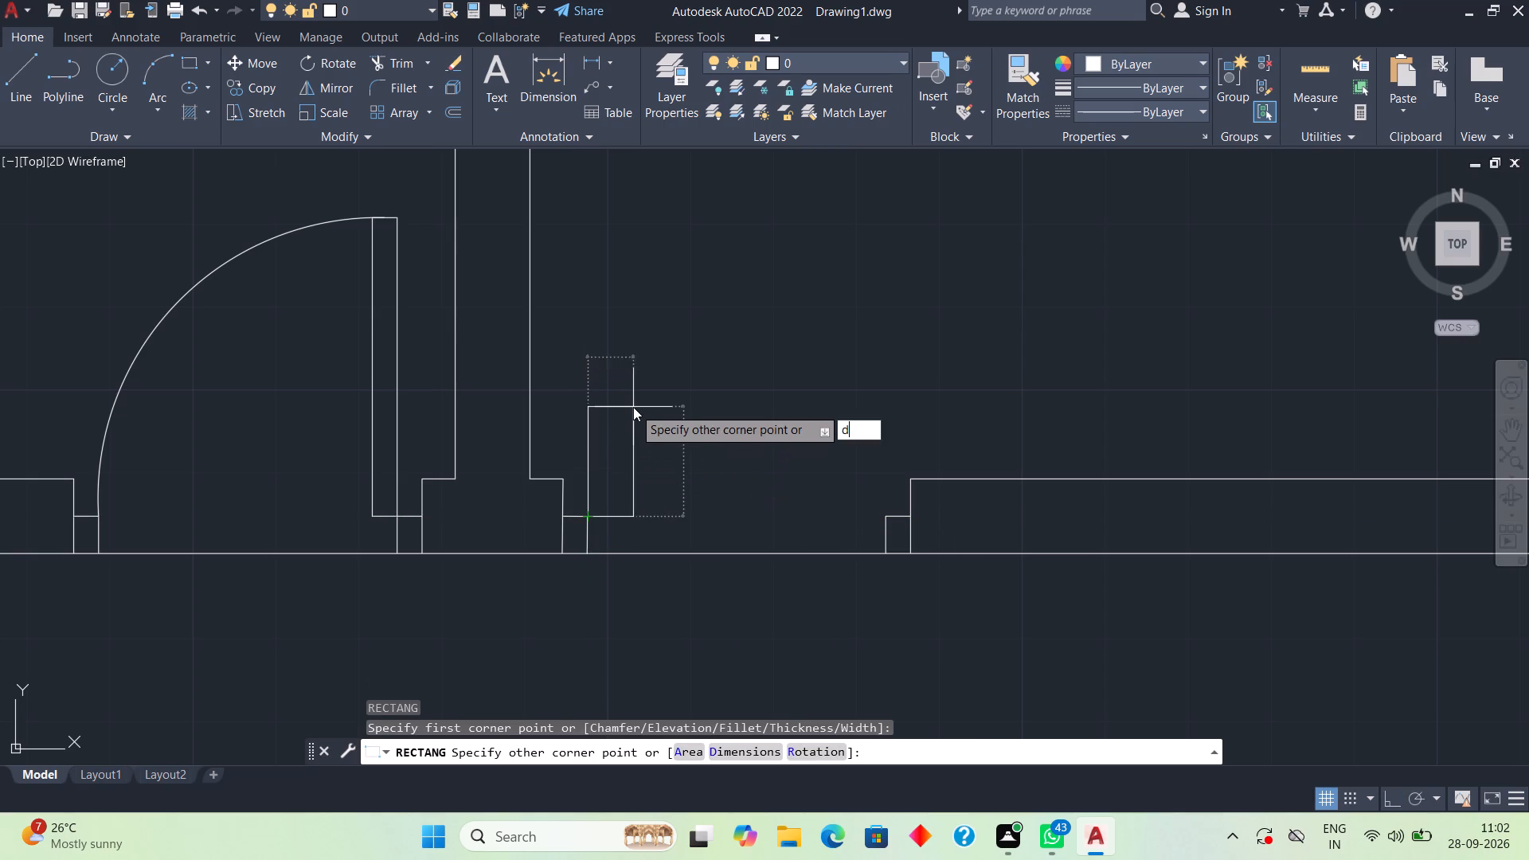
{"action": "key", "text": "space"}
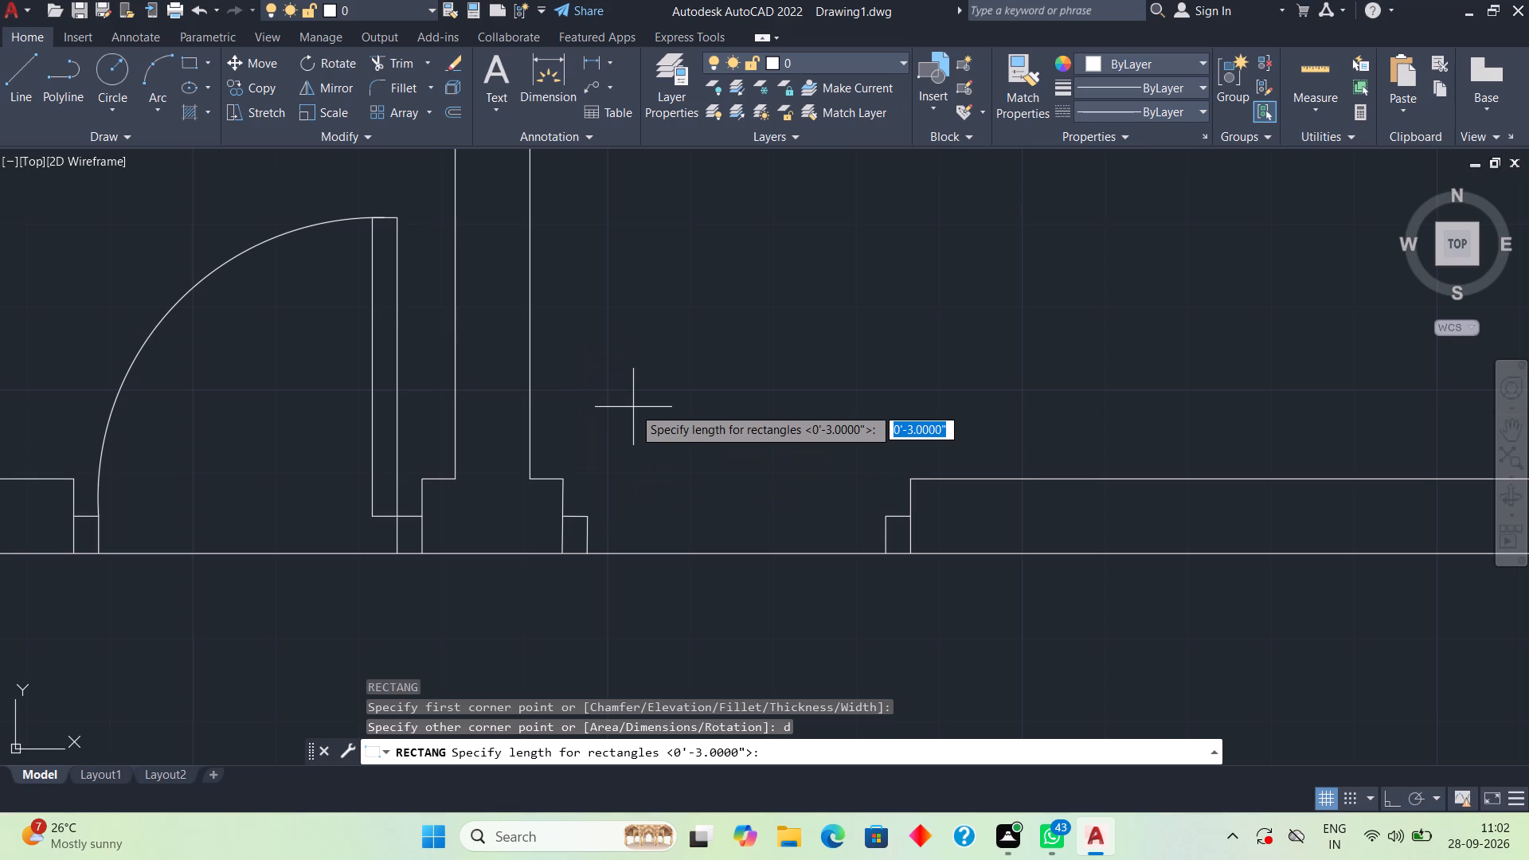
{"action": "type", "text": "3\""}
{"action": "key", "text": "Return"}
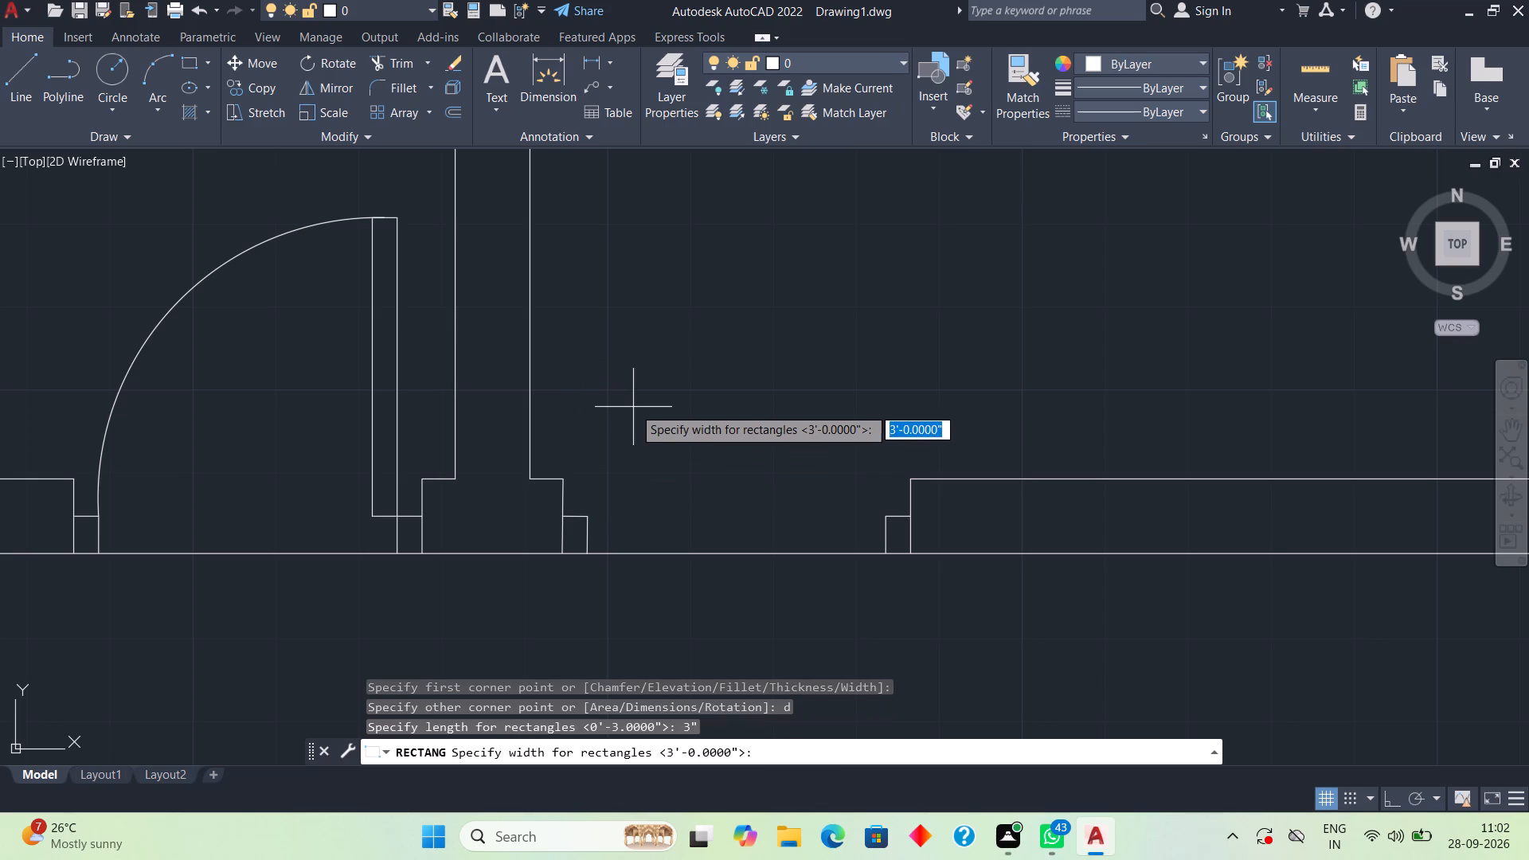
{"action": "type", "text": "3'"}
{"action": "key", "text": "Return"}
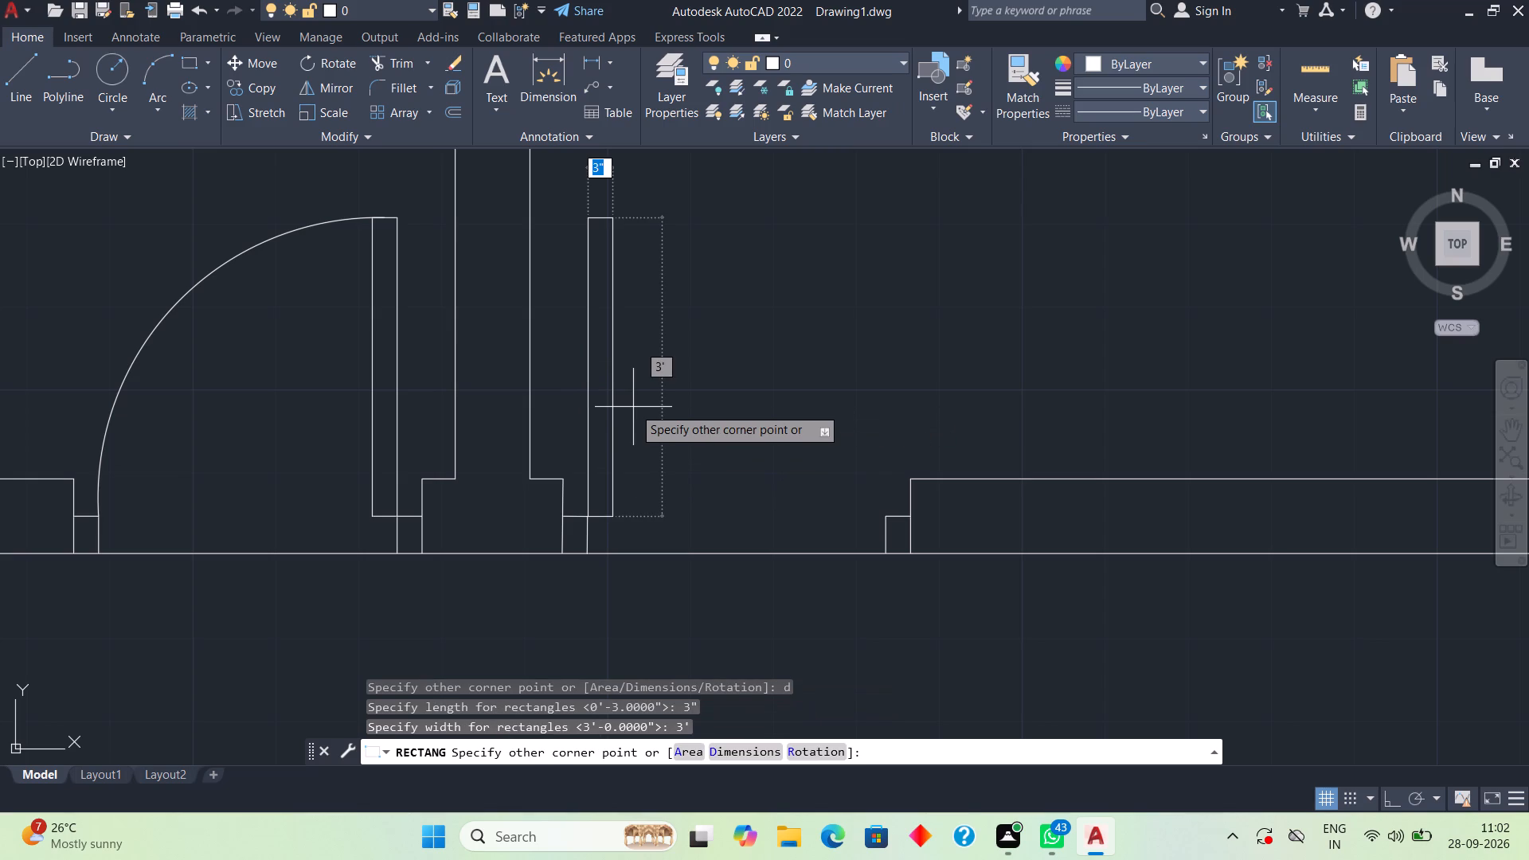
{"action": "left_click", "coordinate": [633, 406]}
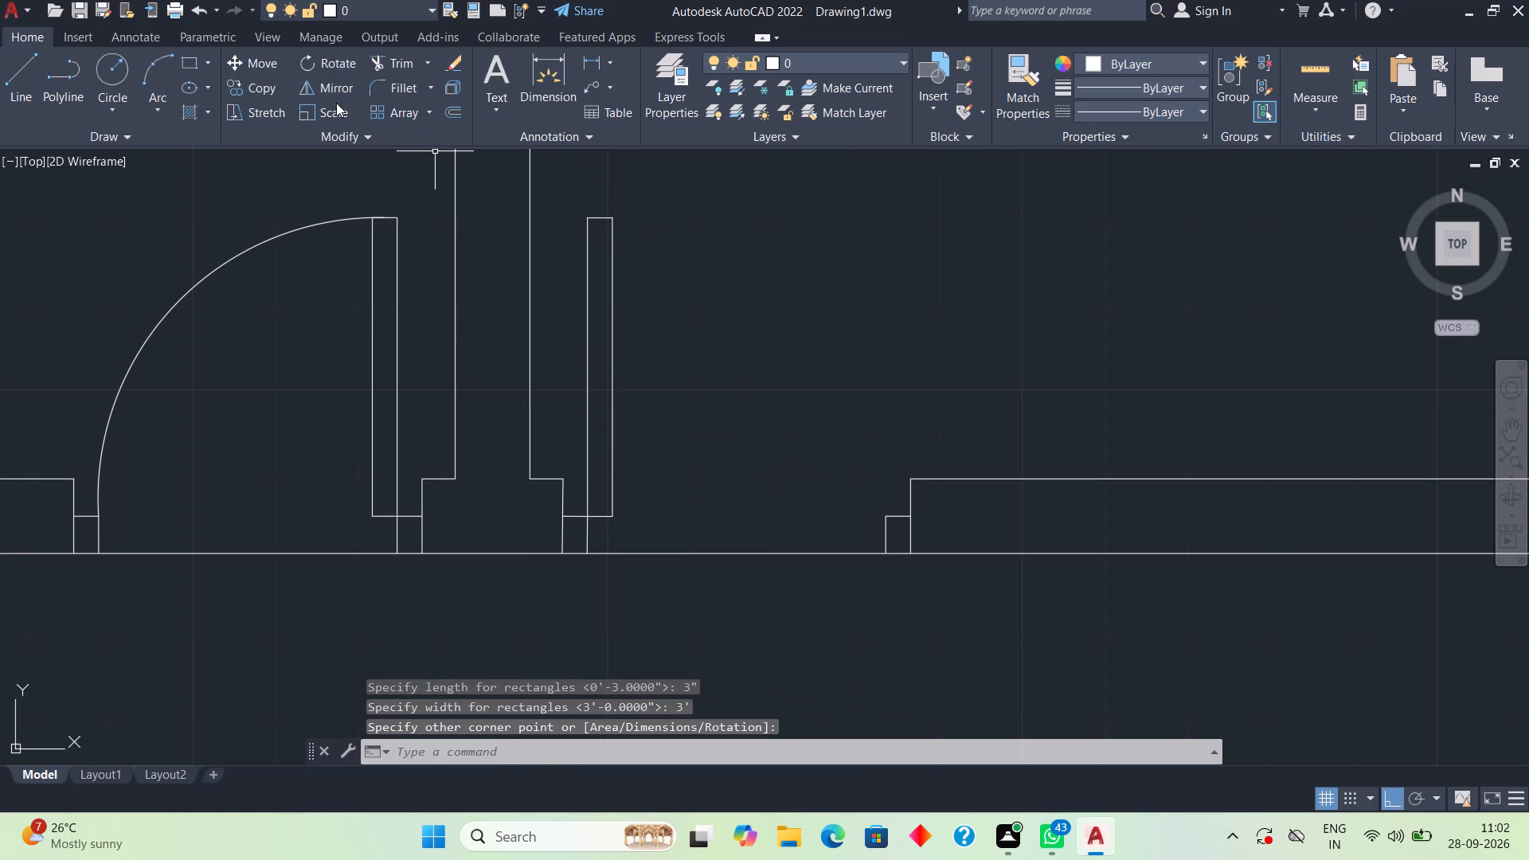
Draw the door swing as a three-point arc from the leaf's top midpoint through its top corner to the opposite frame's rebate corner.
{"action": "left_click", "coordinate": [158, 62]}
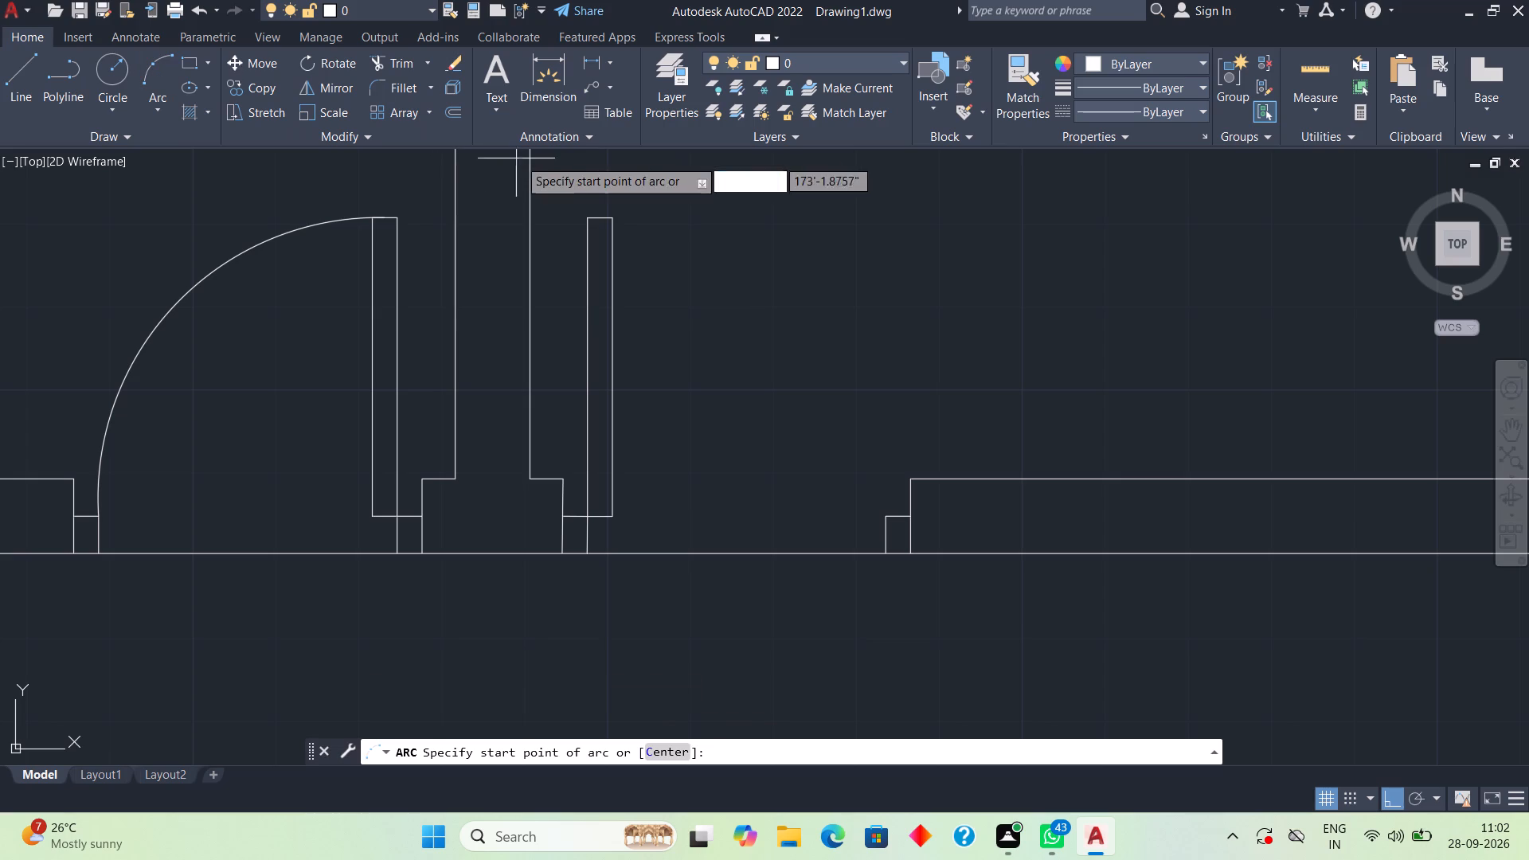
{"action": "left_click", "coordinate": [599, 221]}
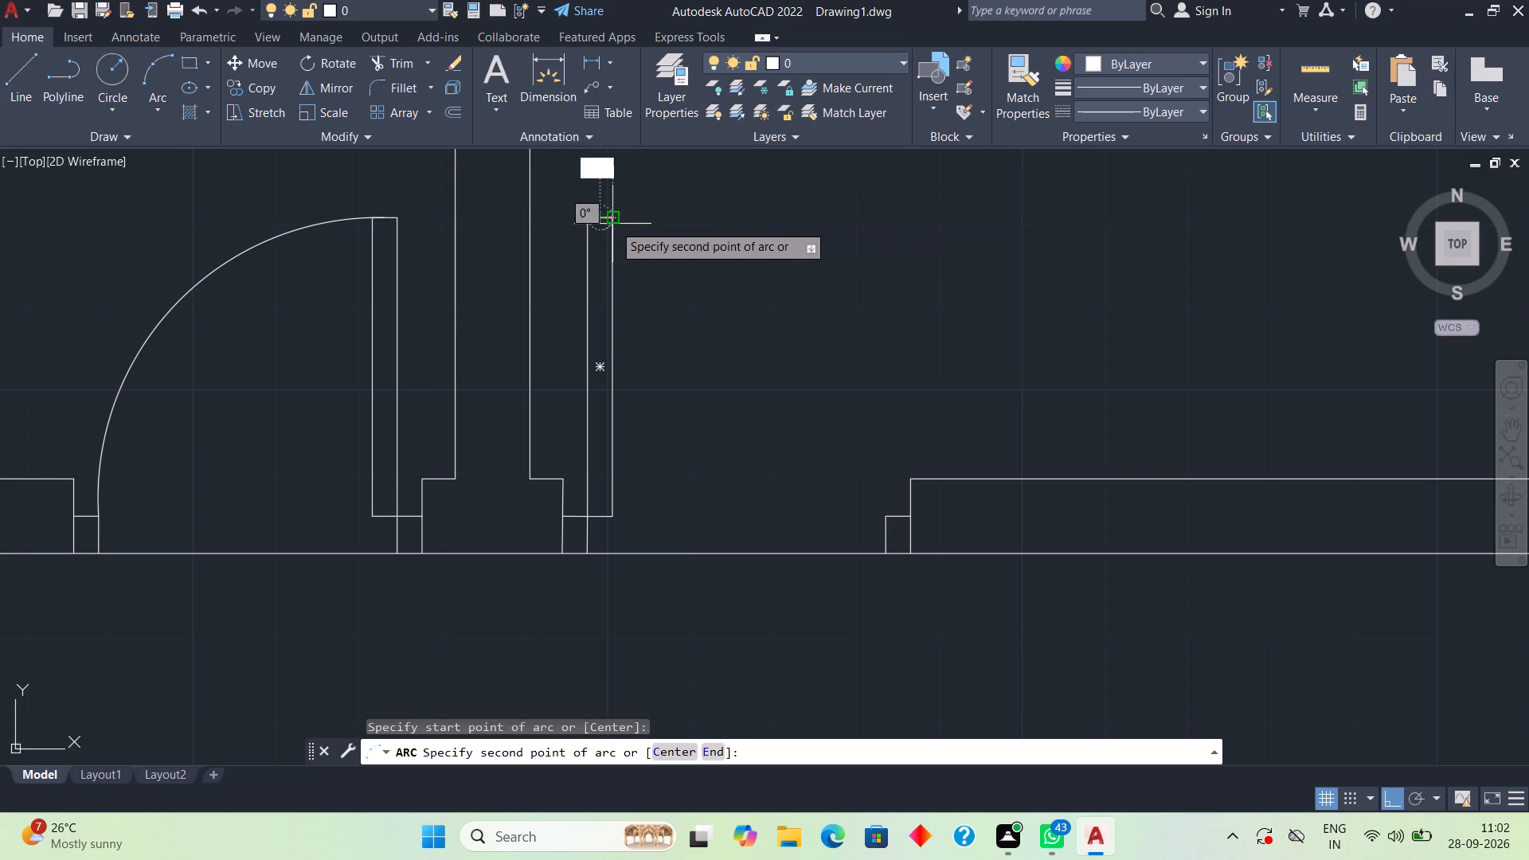
{"action": "left_click", "coordinate": [615, 218]}
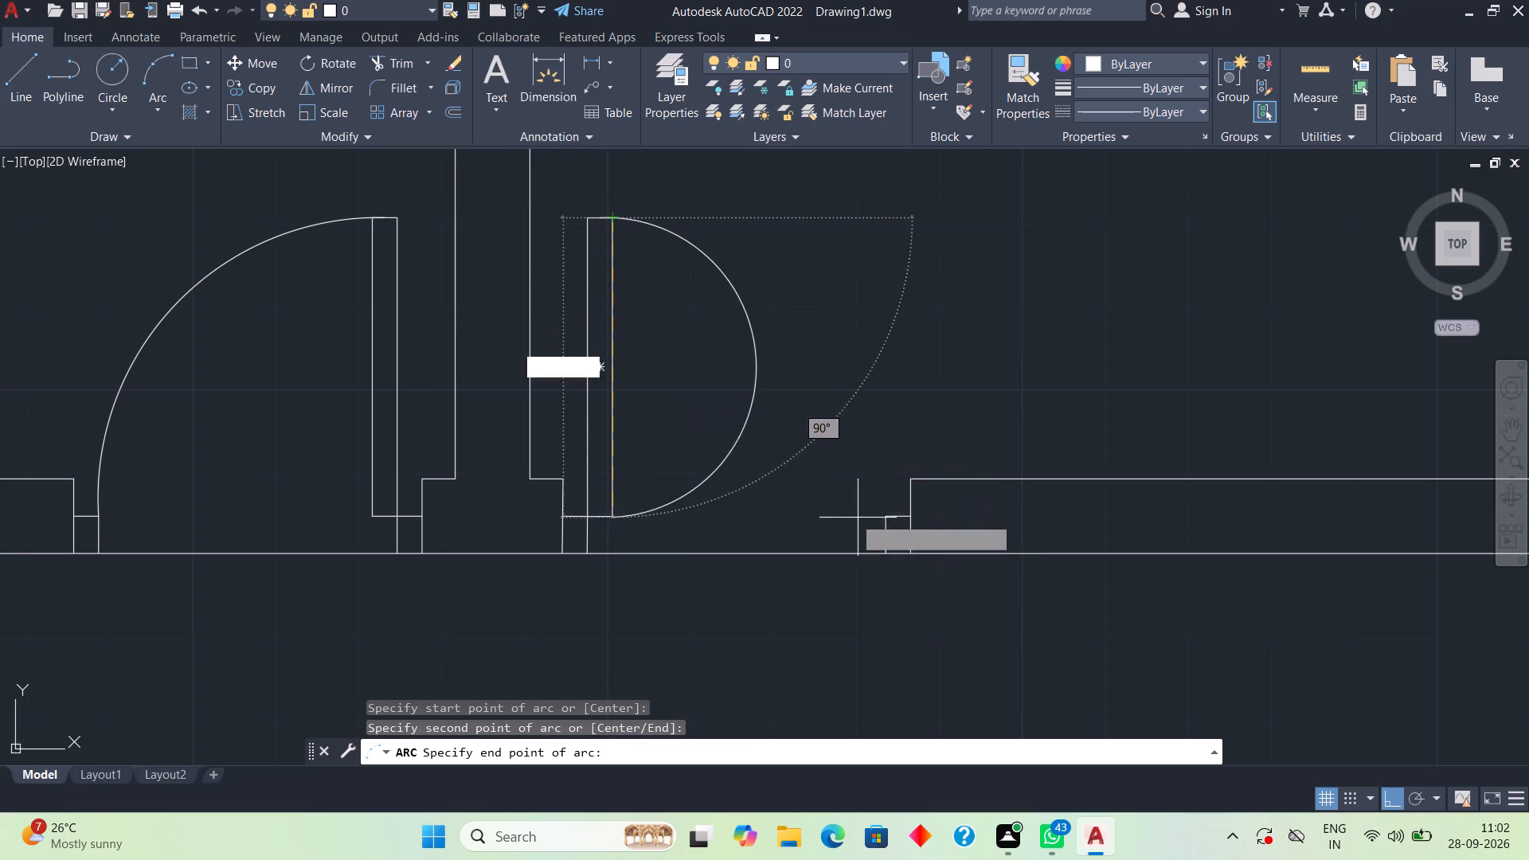
{"action": "left_click", "coordinate": [891, 514]}
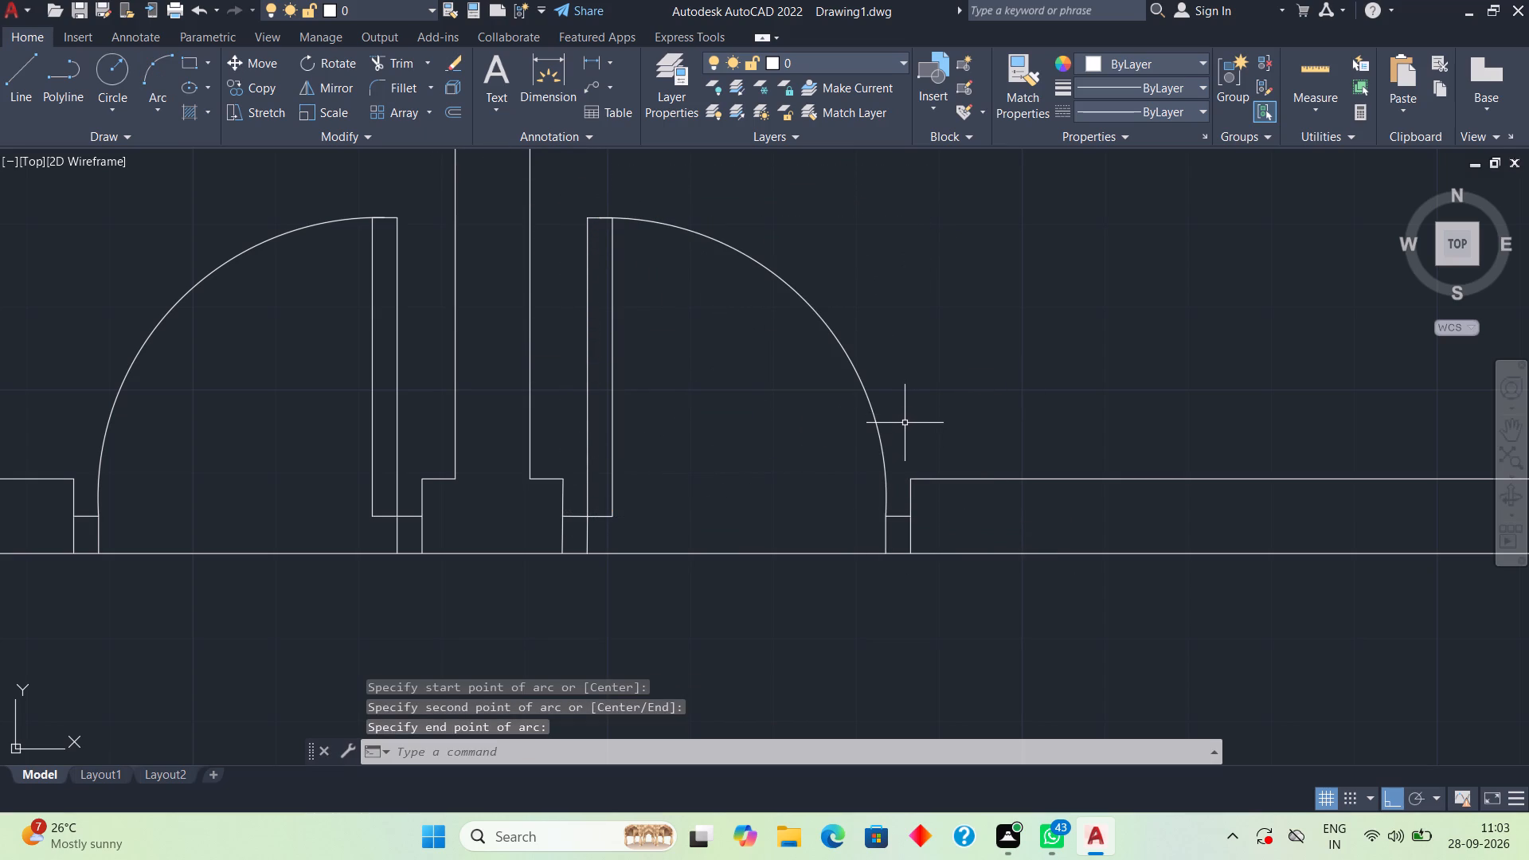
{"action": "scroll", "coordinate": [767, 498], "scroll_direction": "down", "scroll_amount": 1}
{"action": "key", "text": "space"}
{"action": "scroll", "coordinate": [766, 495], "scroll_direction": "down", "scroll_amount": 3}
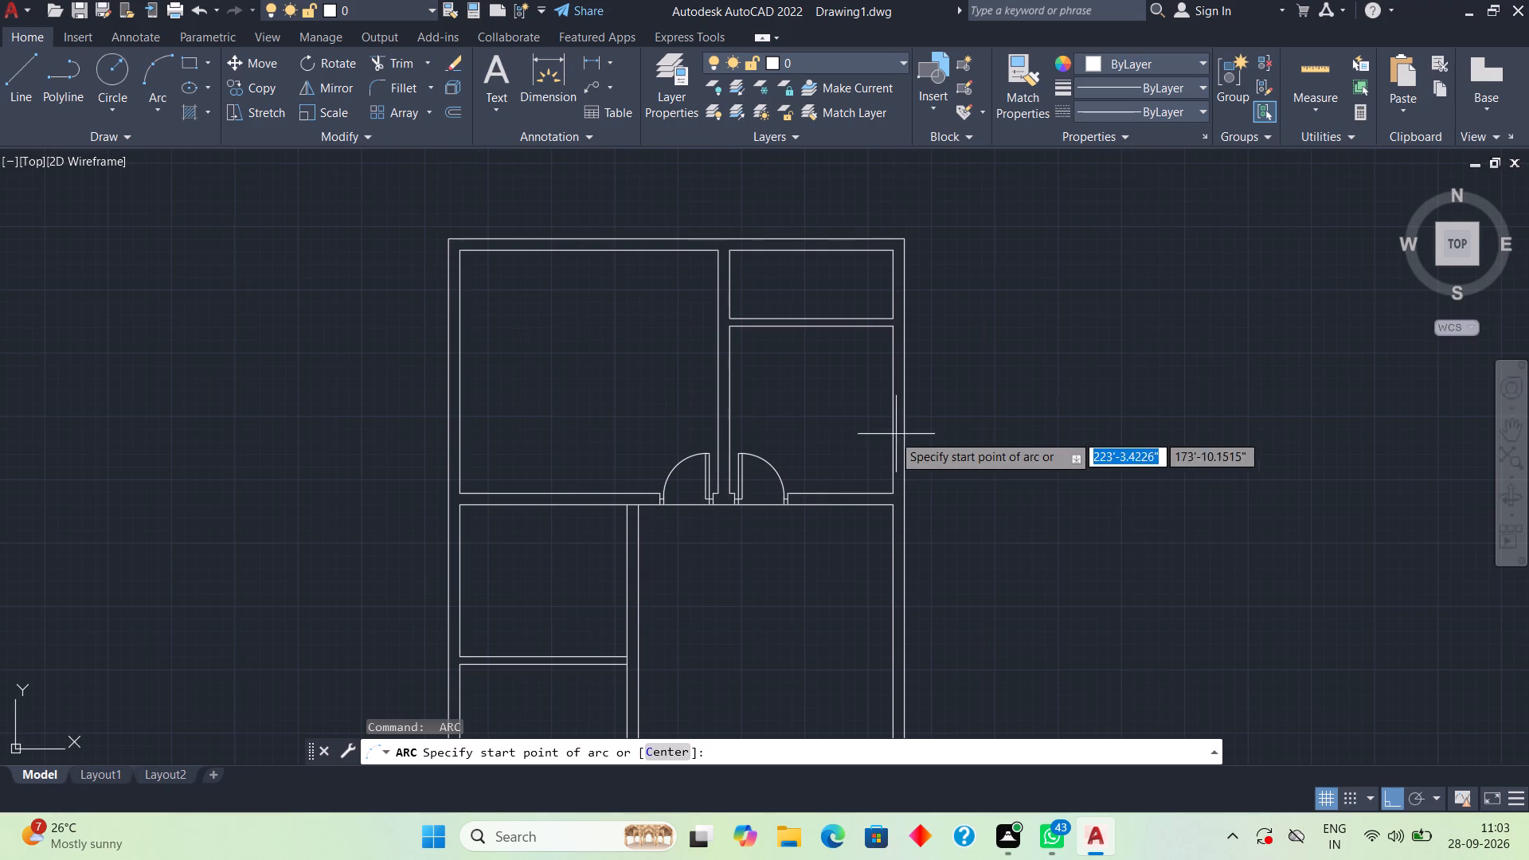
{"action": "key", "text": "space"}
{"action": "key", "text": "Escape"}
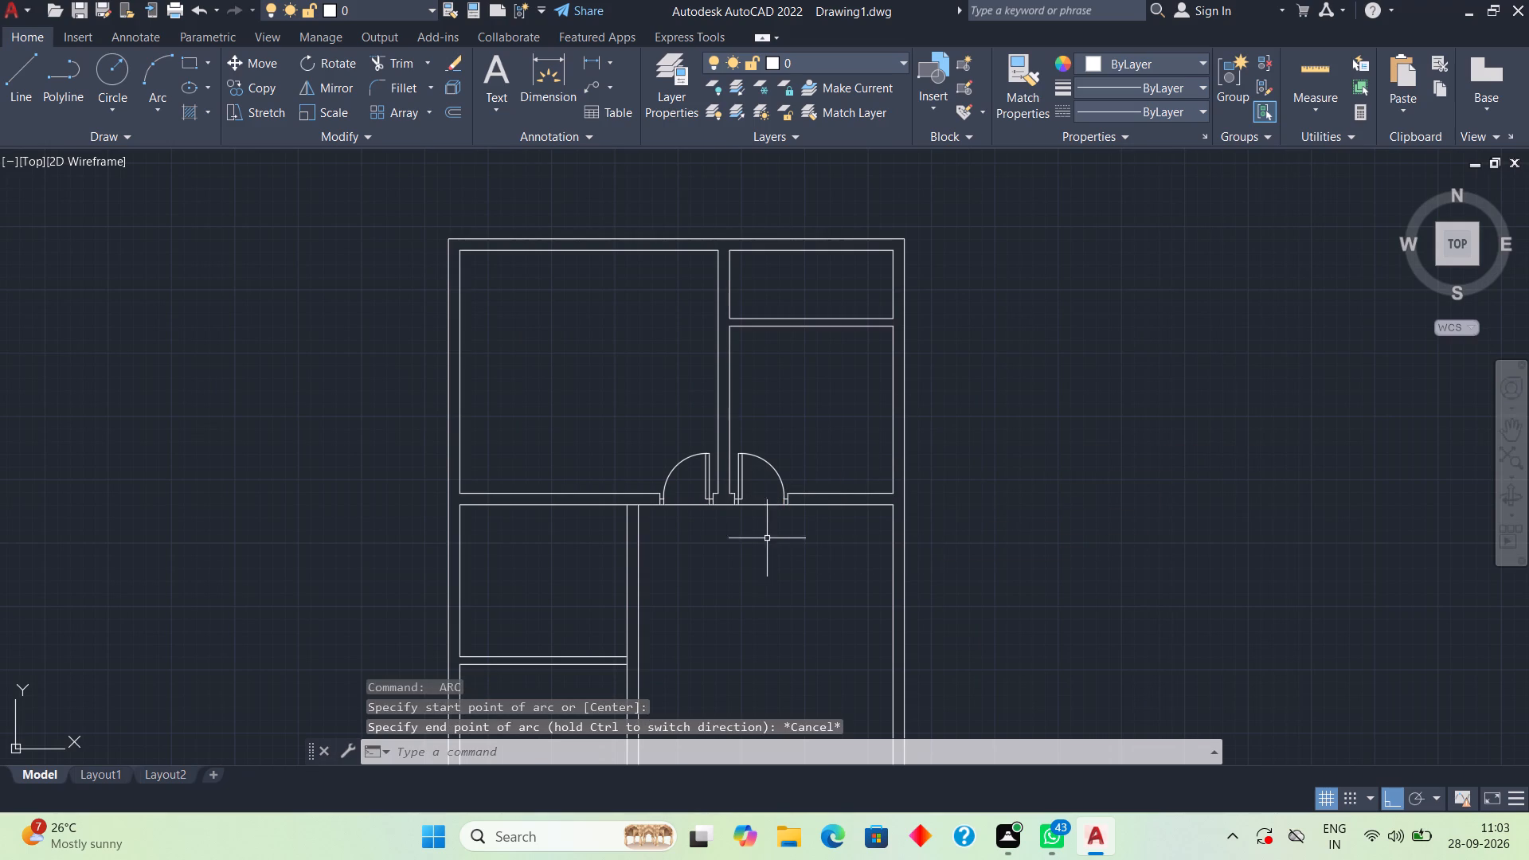
Start a line at the new doorway's outer frame foot and run it 4" along the lower wall line toward the outer wall.
{"action": "middle_click_drag", "start_coordinate": [736, 553], "coordinate": [862, 548]}
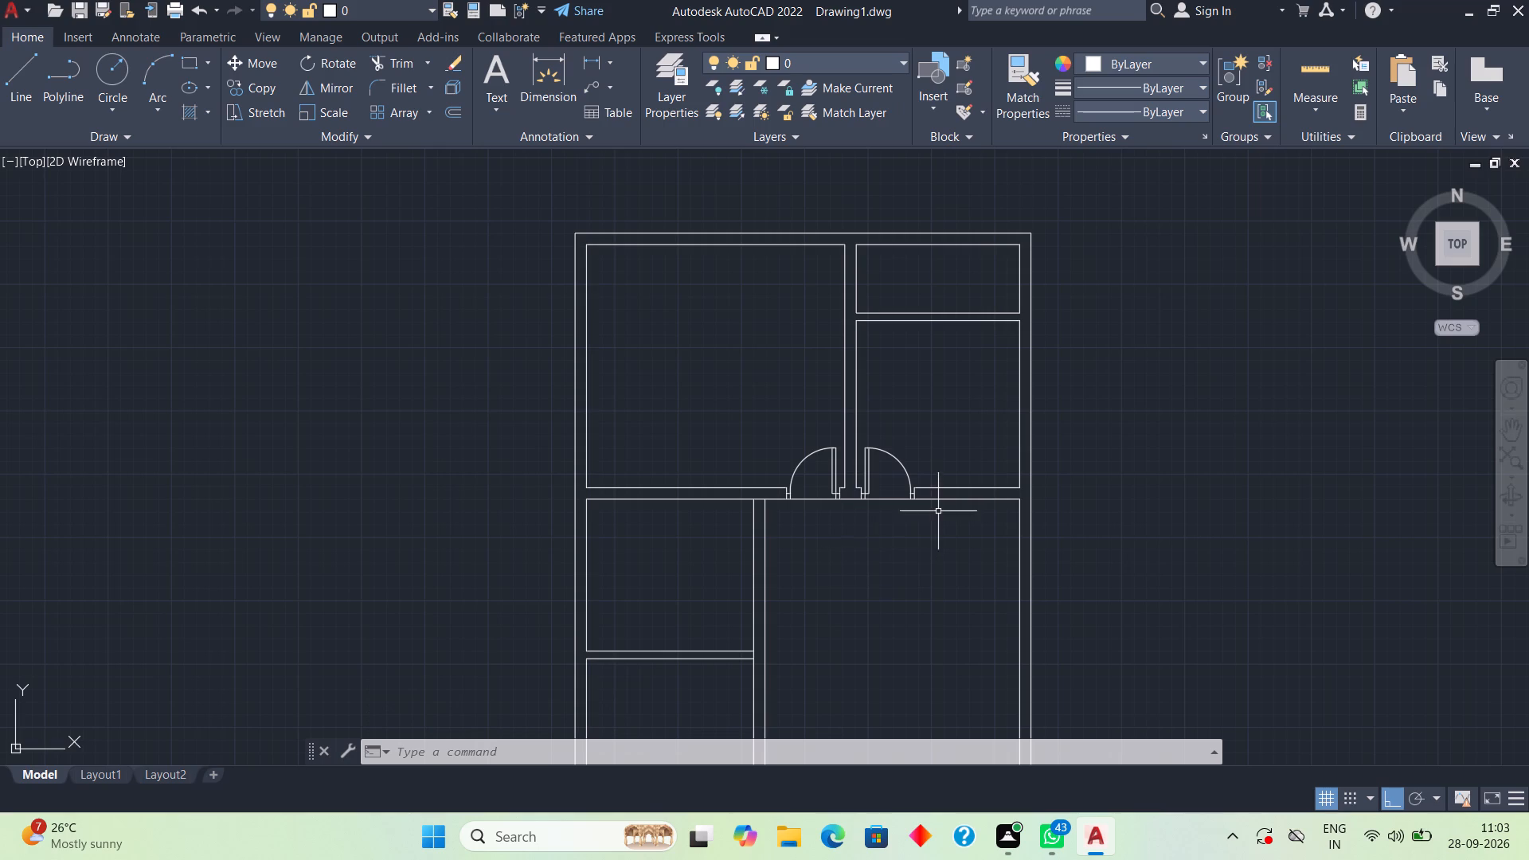
{"action": "scroll", "coordinate": [938, 511], "scroll_direction": "up", "scroll_amount": 2}
{"action": "scroll", "coordinate": [874, 479], "scroll_direction": "up", "scroll_amount": 1}
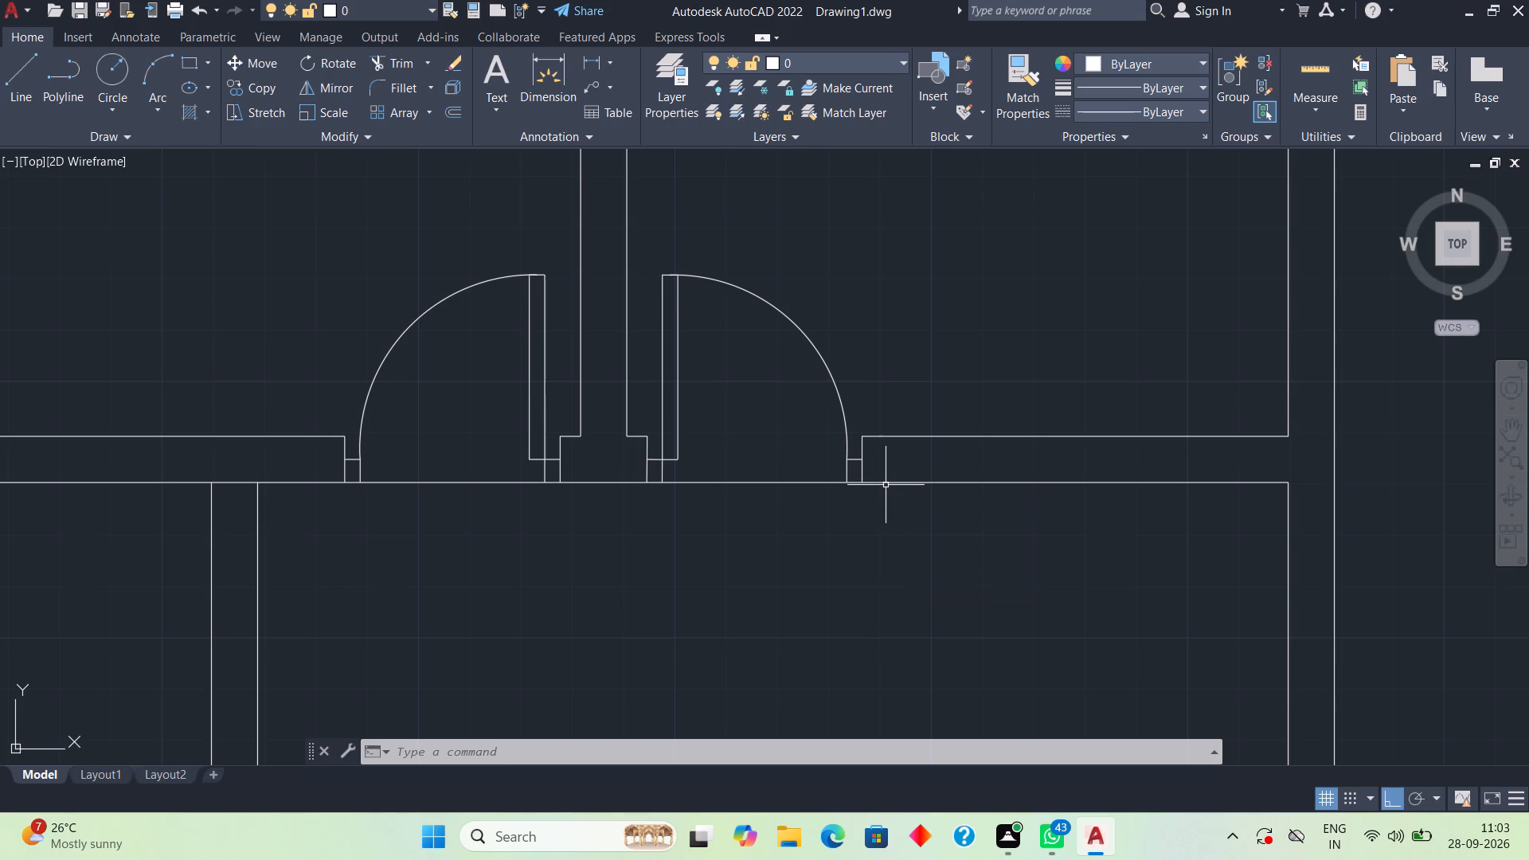
{"action": "type", "text": "l"}
{"action": "key", "text": "space"}
{"action": "left_click", "coordinate": [862, 483]}
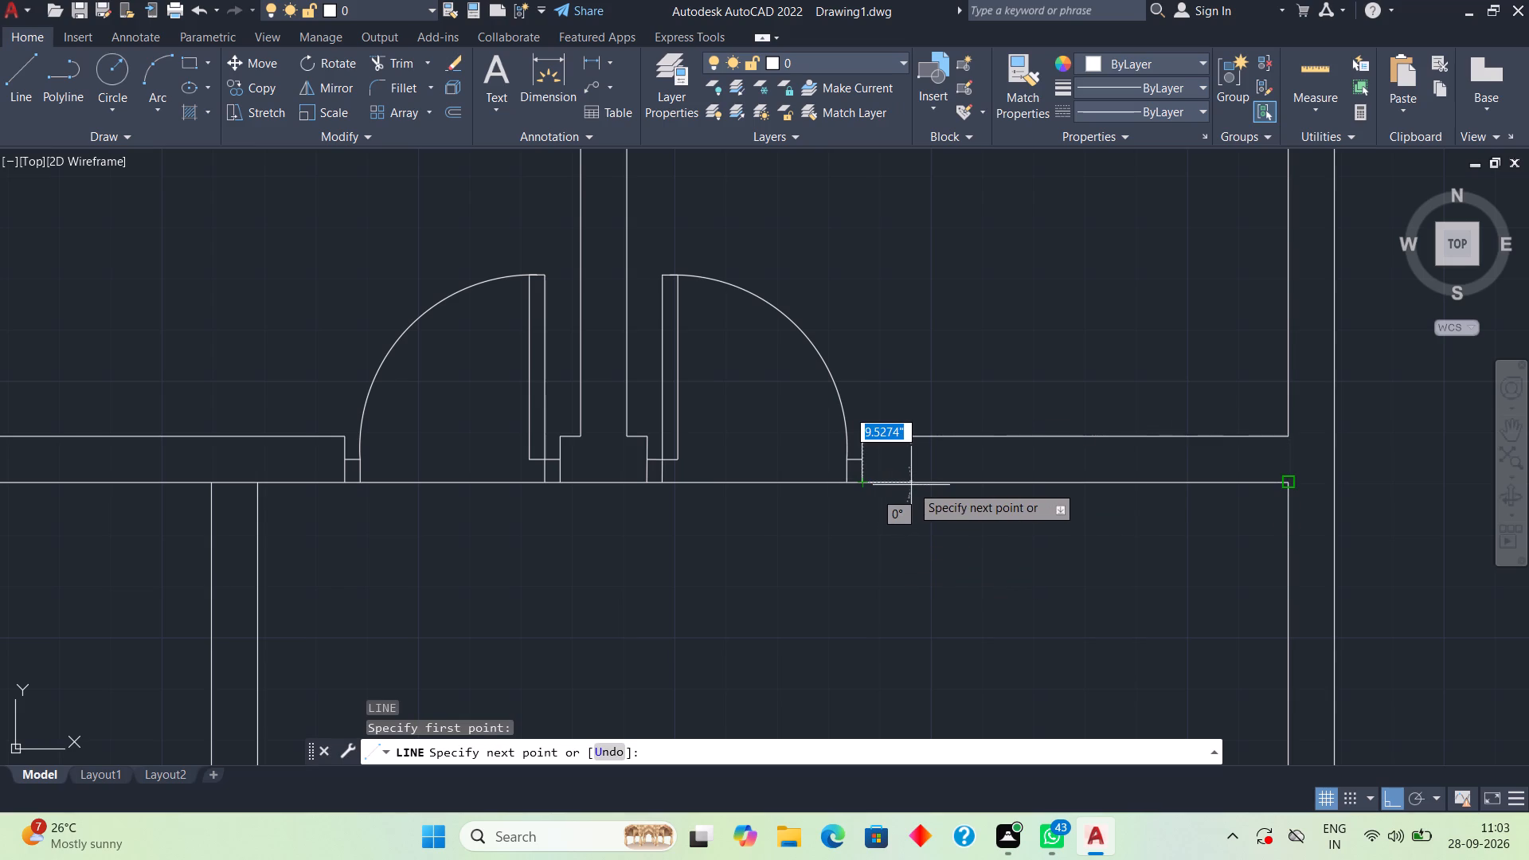
{"action": "type", "text": "4\""}
{"action": "key", "text": "Return"}
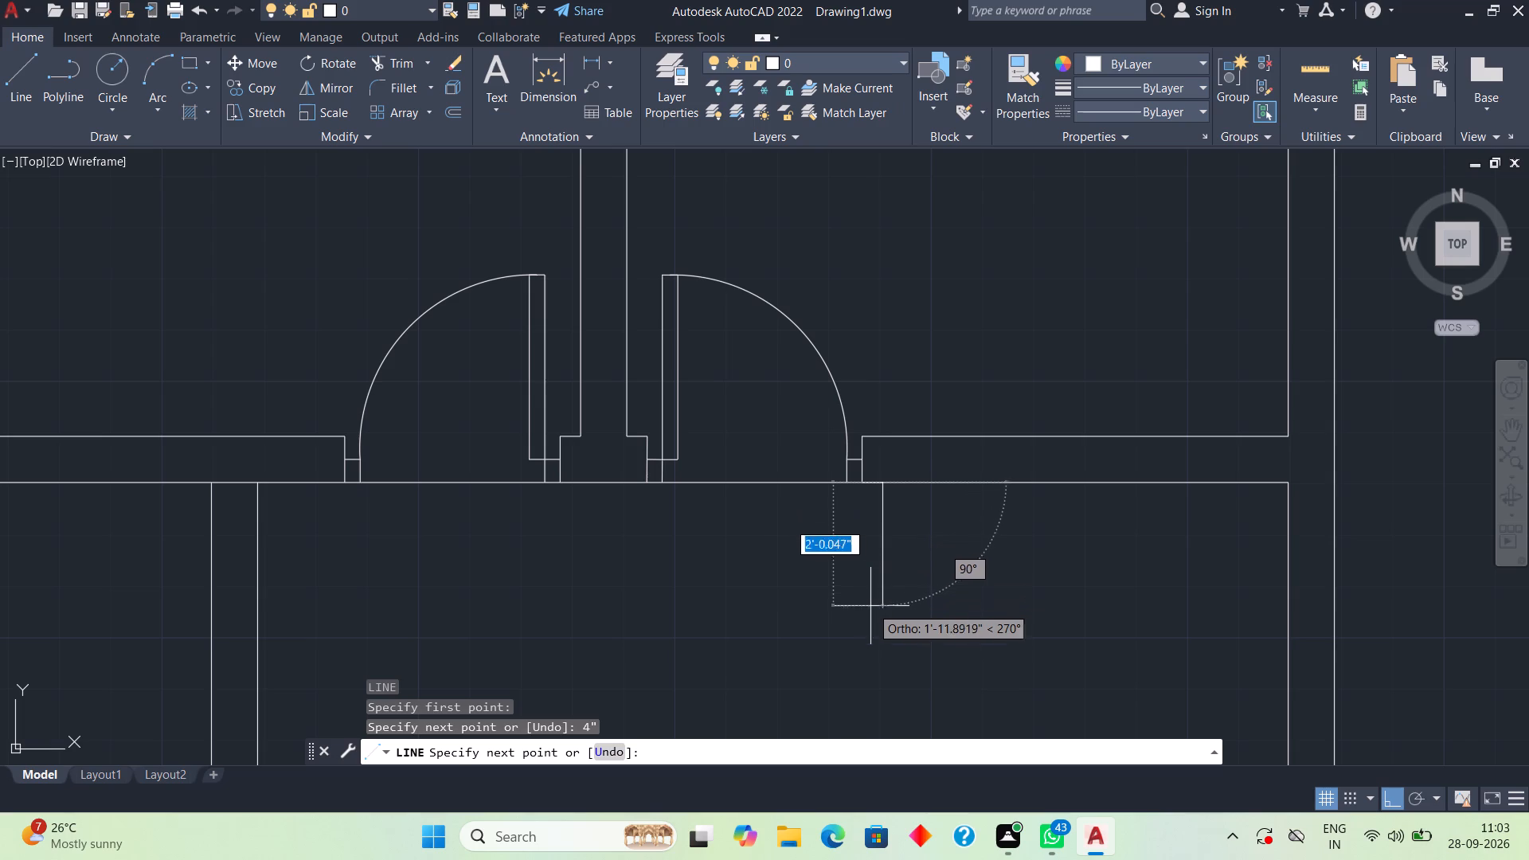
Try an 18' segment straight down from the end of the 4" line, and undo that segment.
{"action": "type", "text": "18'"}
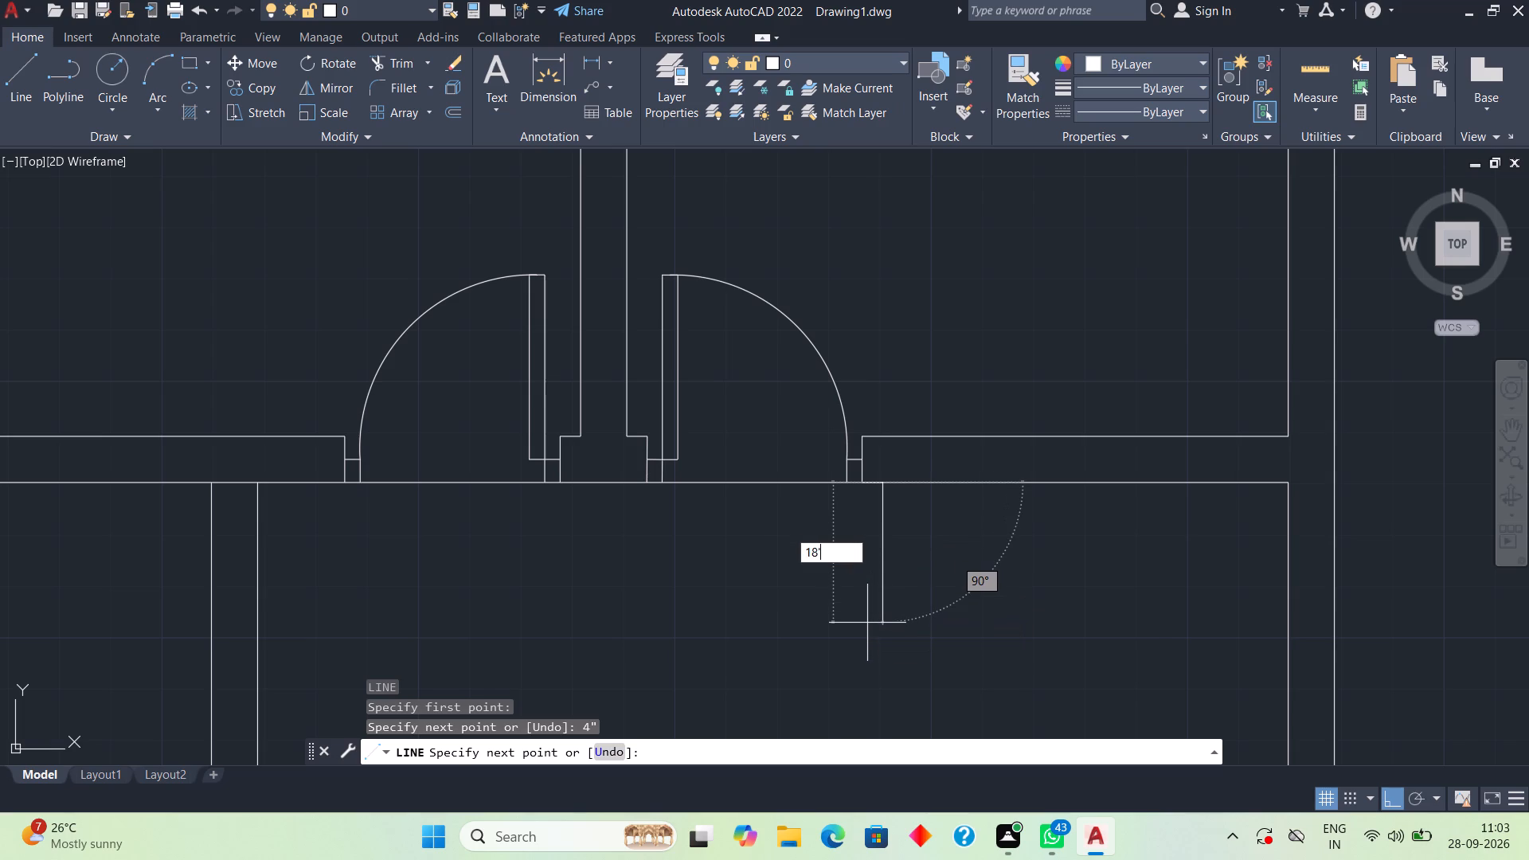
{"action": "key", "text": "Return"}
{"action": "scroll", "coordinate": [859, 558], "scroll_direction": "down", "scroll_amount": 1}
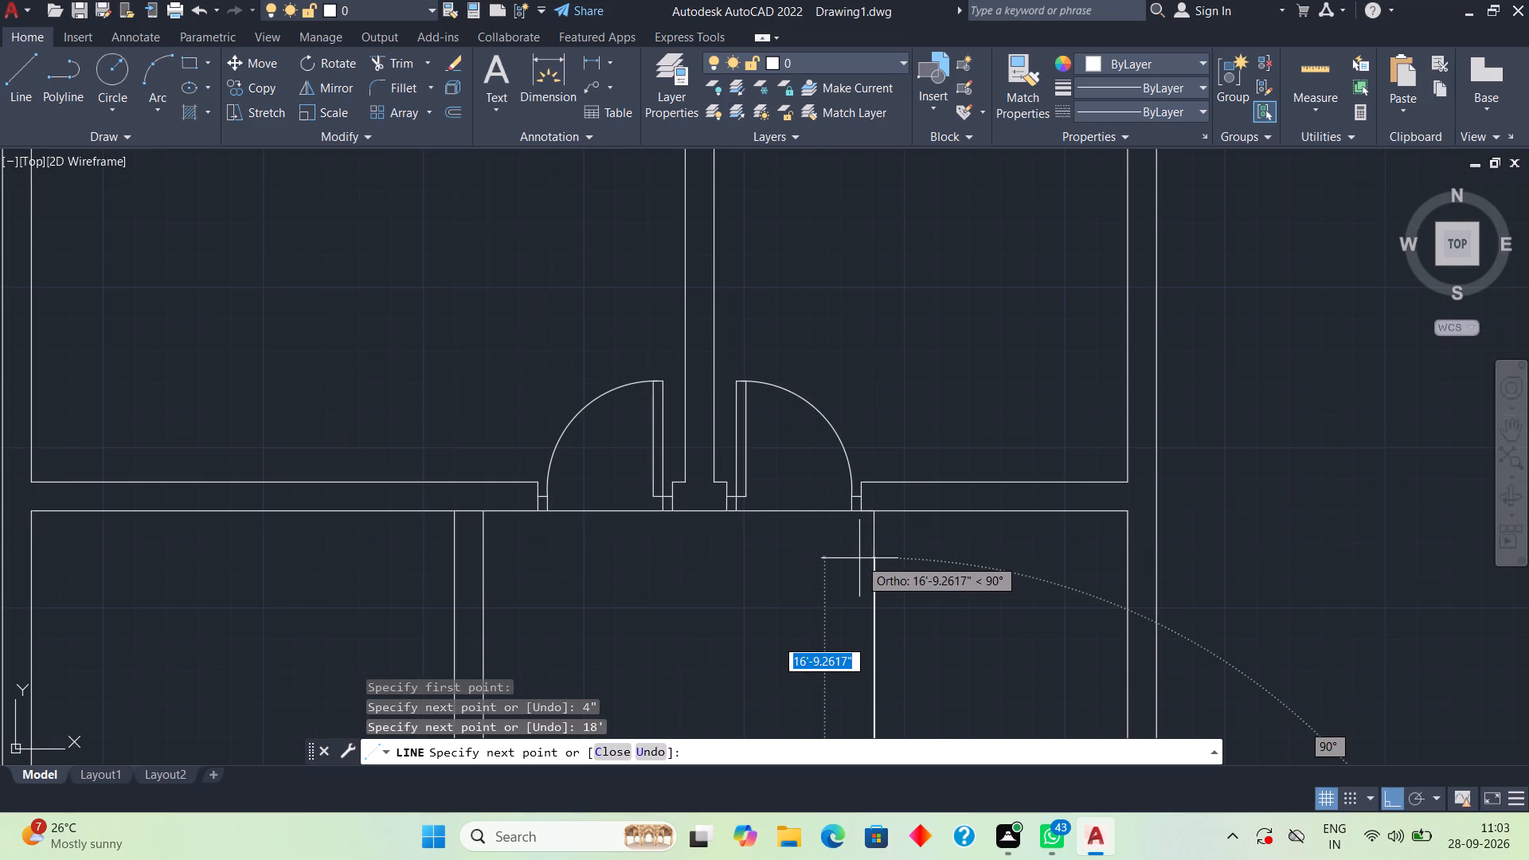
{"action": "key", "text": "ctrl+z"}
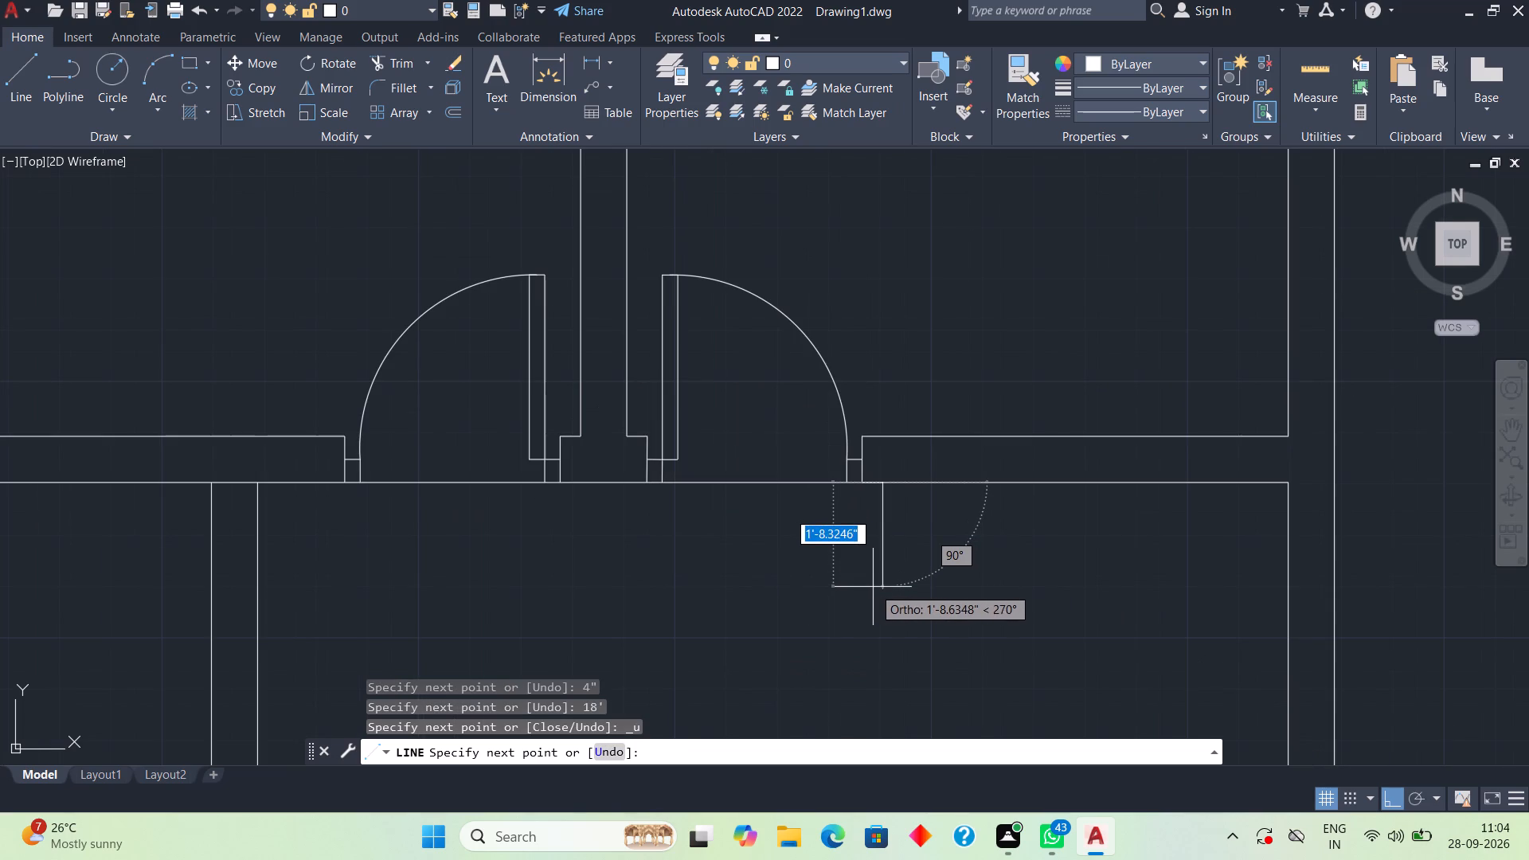
Continue the line 18" down, ending with an ortho horizontal segment about 7'1" long that crosses the outer wall's inner face.
{"action": "type", "text": "18\""}
{"action": "key", "text": "Return"}
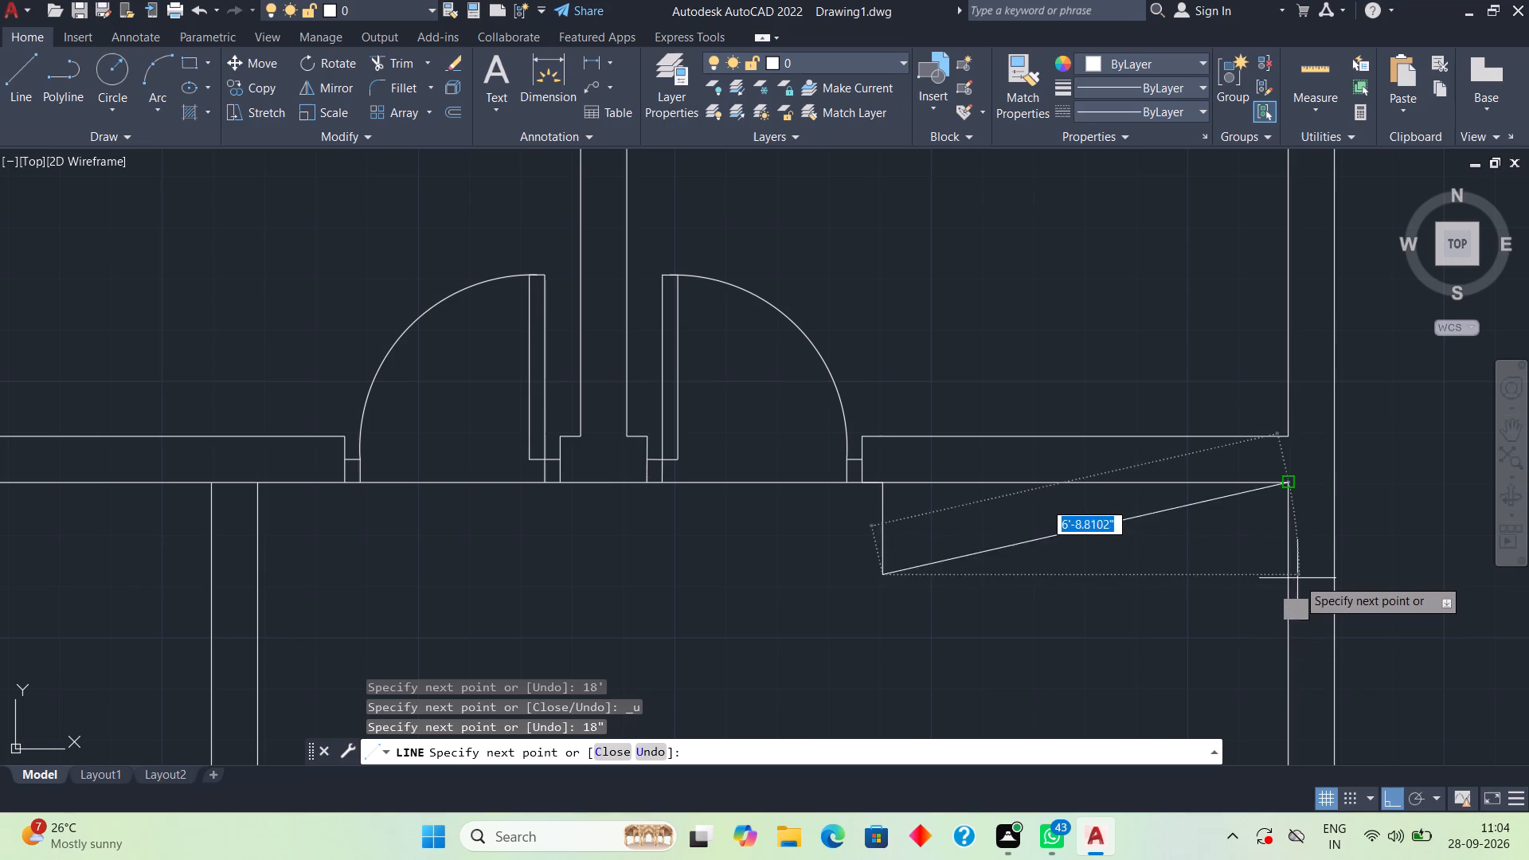
{"action": "key", "text": "F8"}
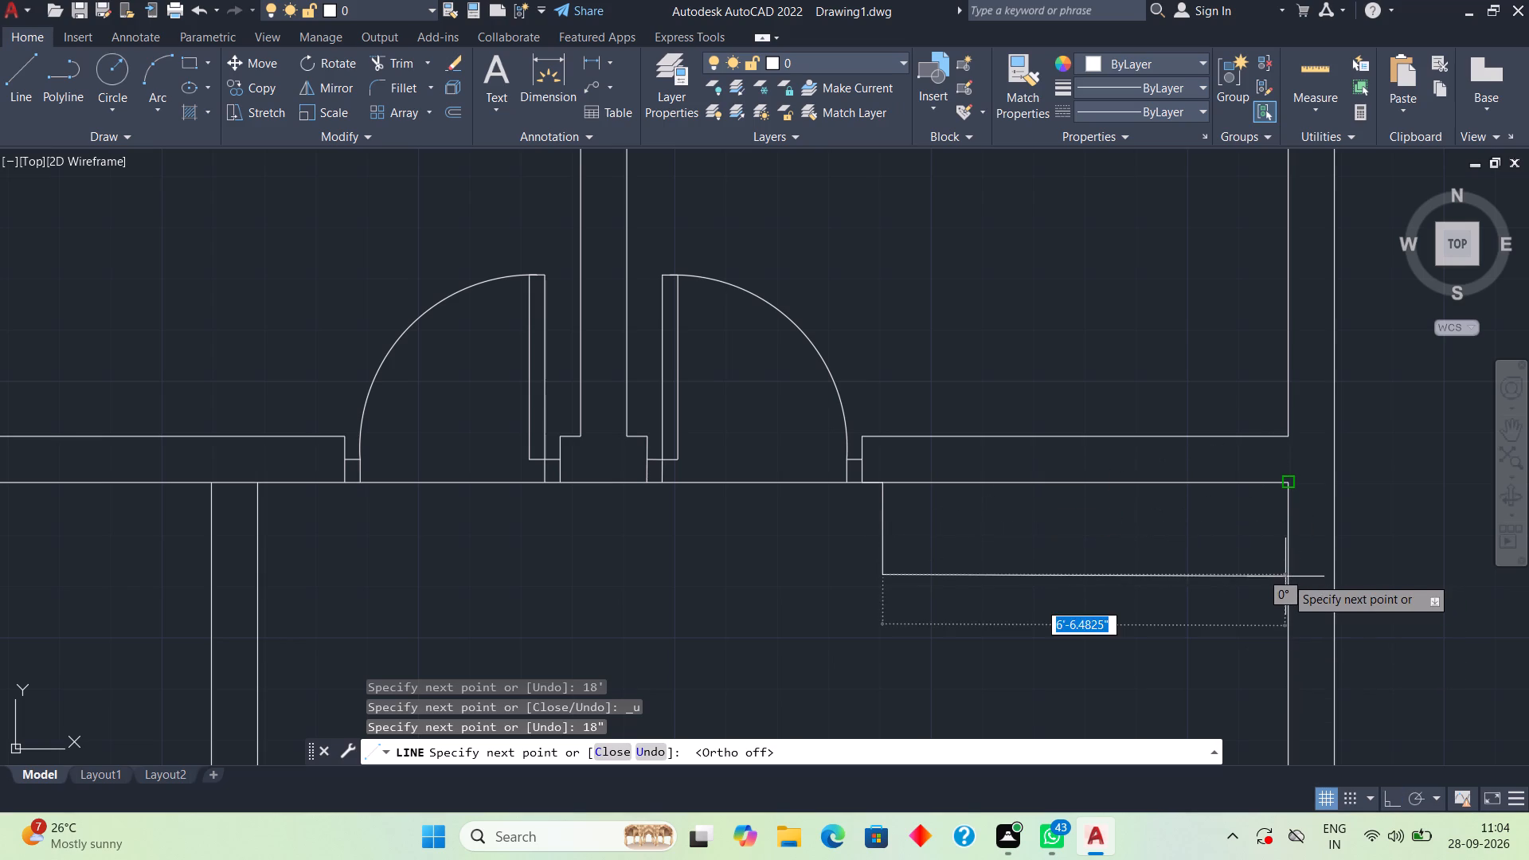
{"action": "key", "text": "F8"}
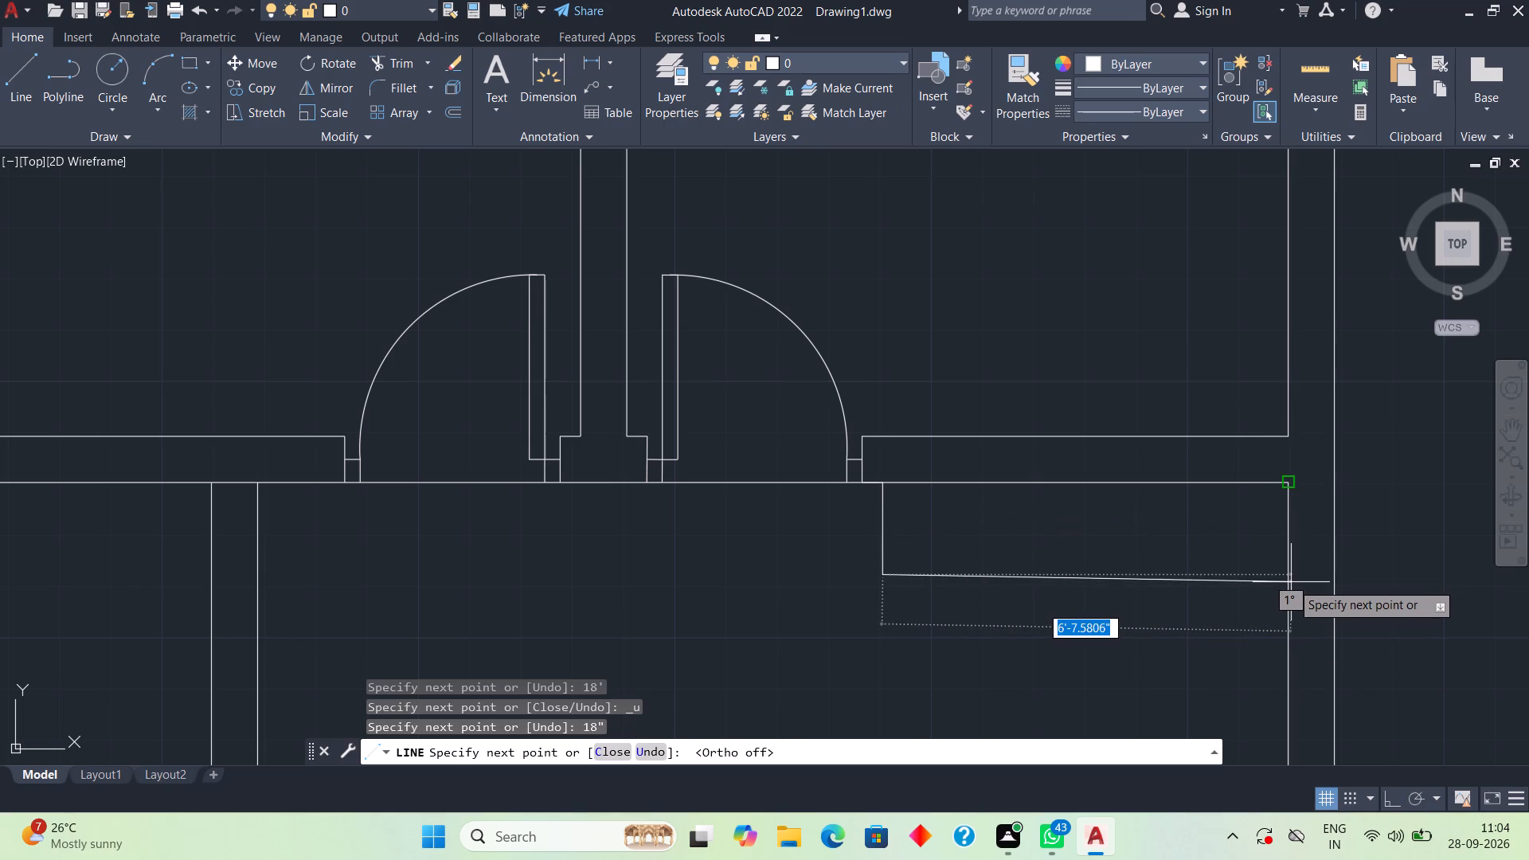
{"action": "key", "text": "F8"}
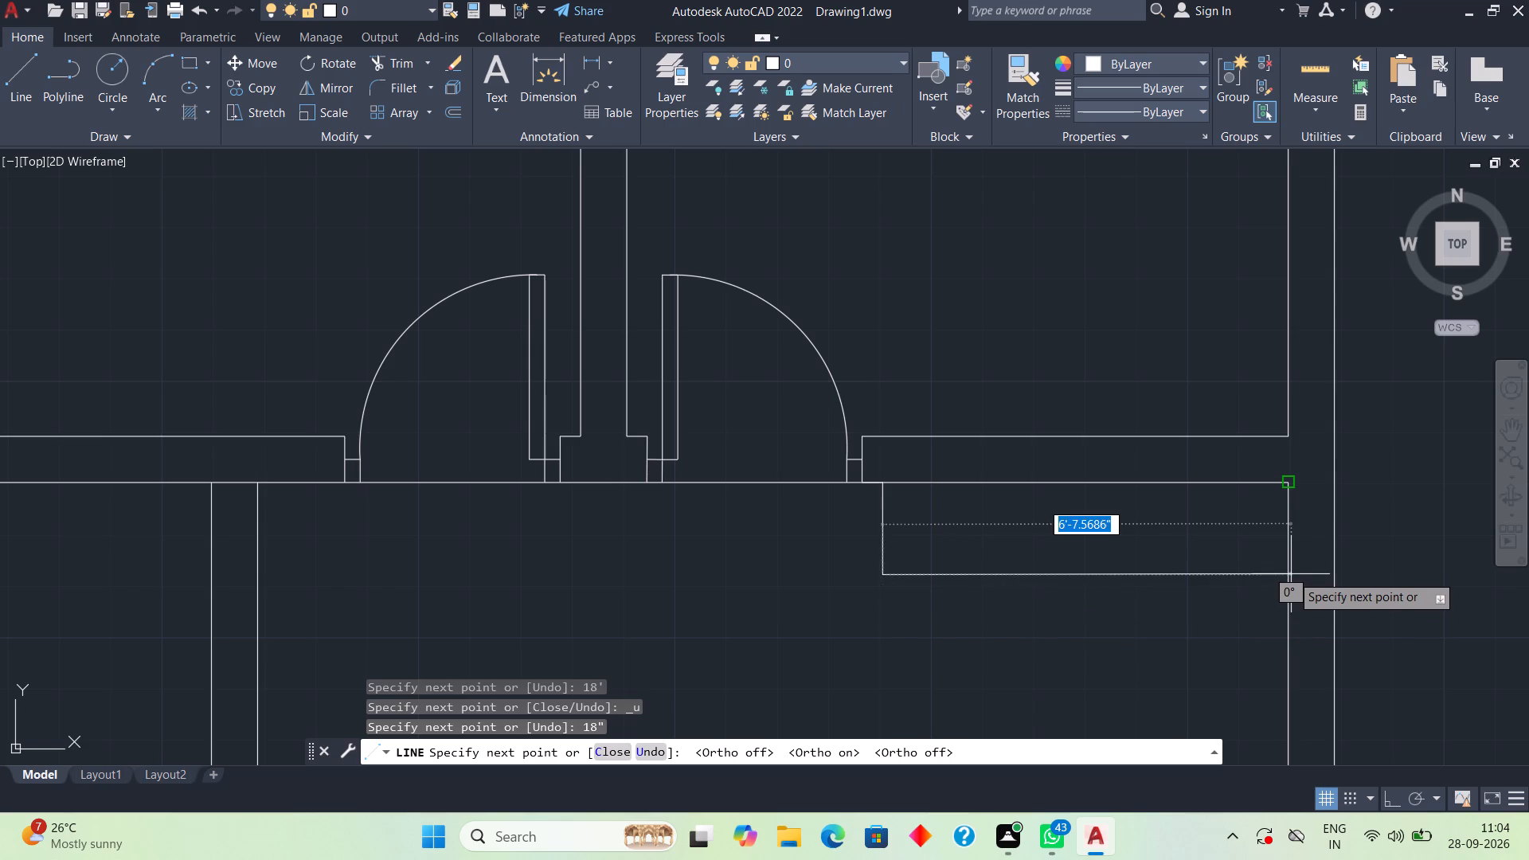
{"action": "scroll", "coordinate": [1292, 572], "scroll_direction": "up", "scroll_amount": 3}
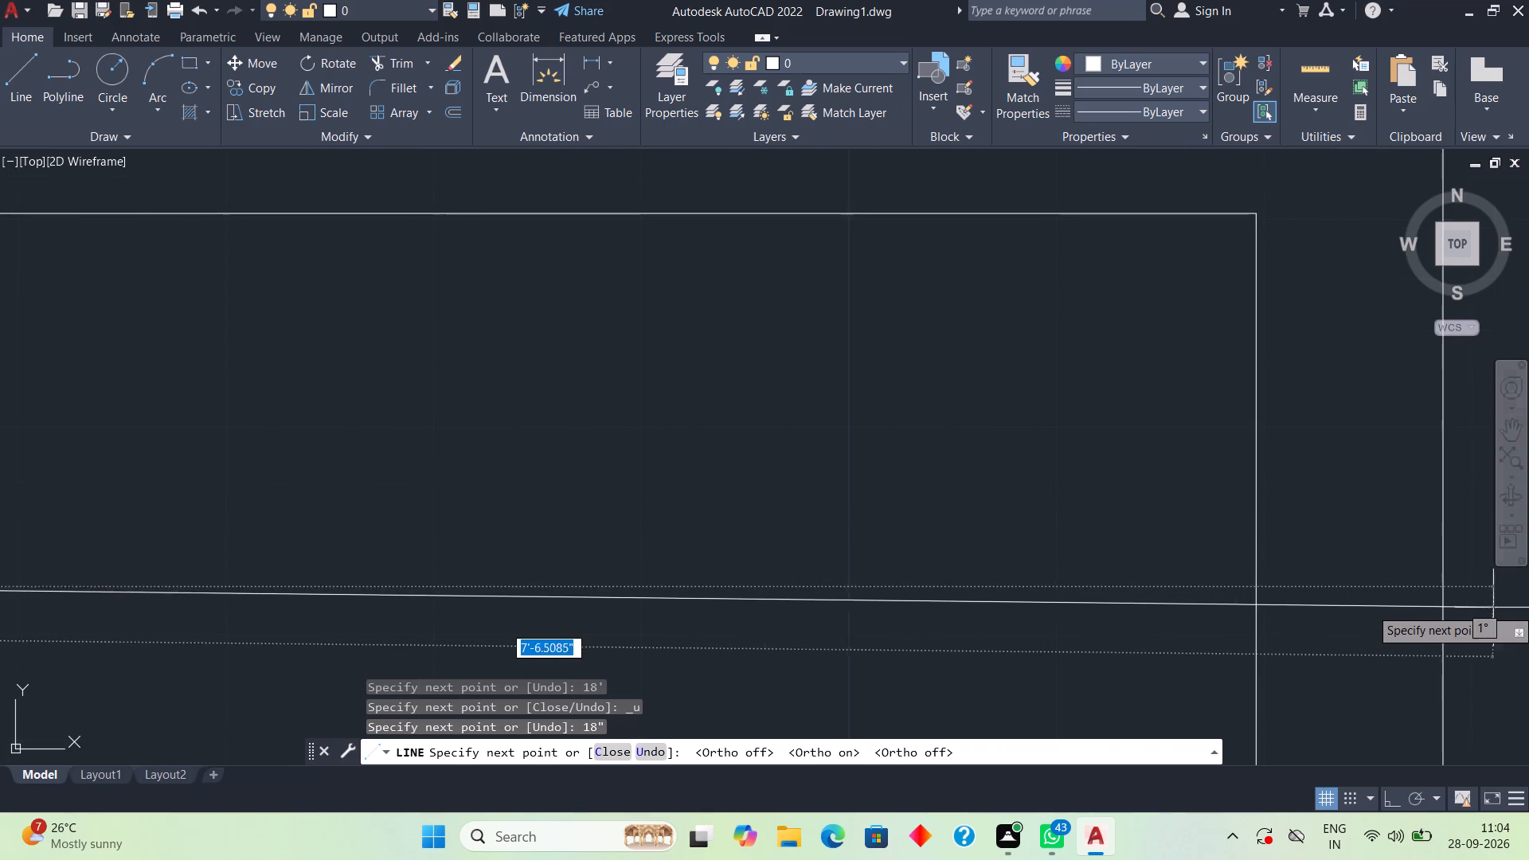
{"action": "scroll", "coordinate": [1477, 611], "scroll_direction": "down", "scroll_amount": 1}
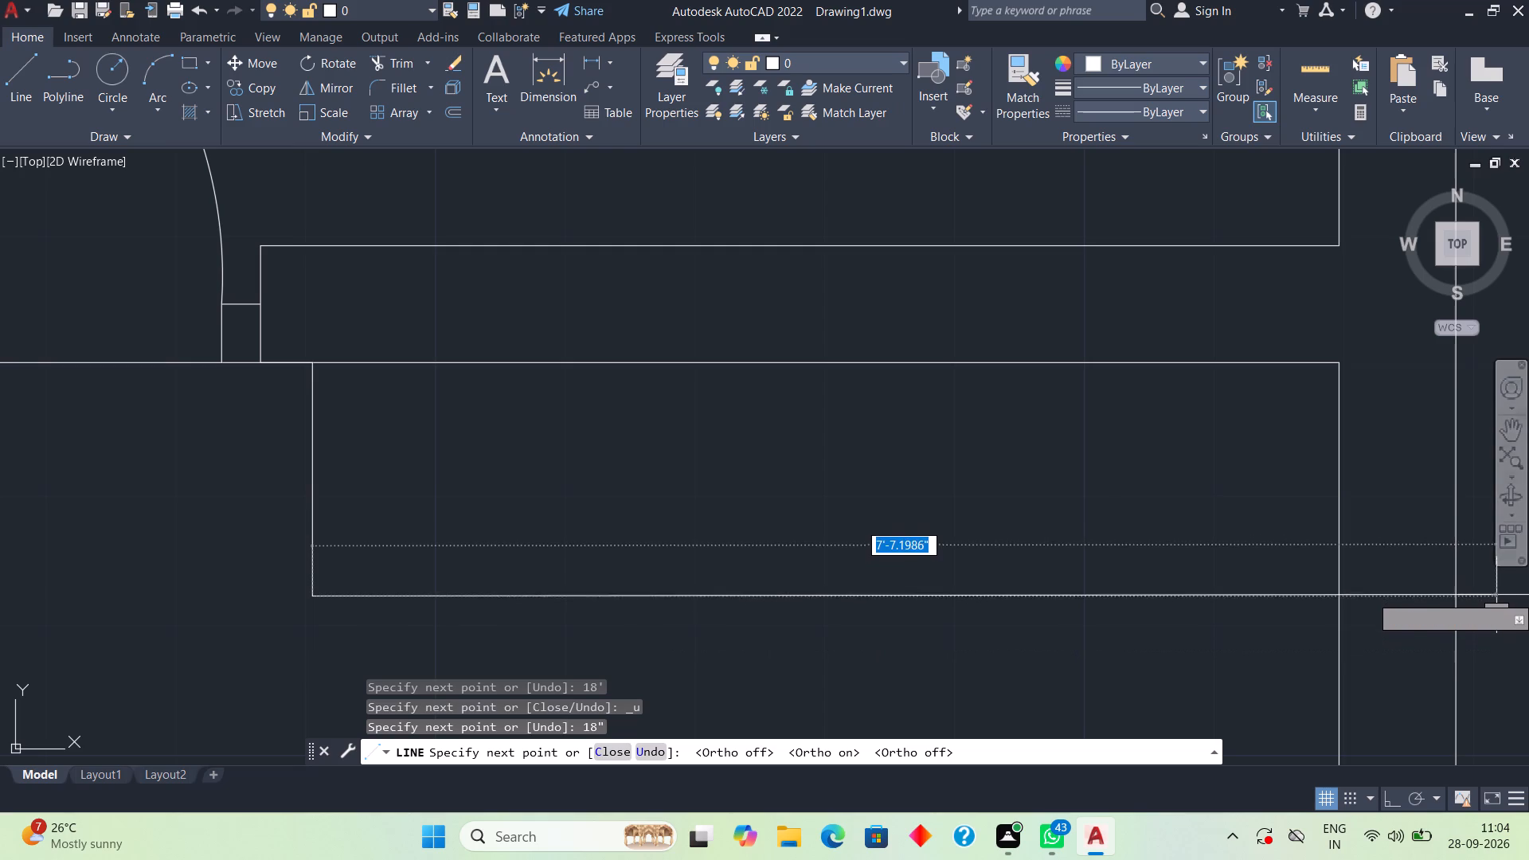
{"action": "key", "text": "F8"}
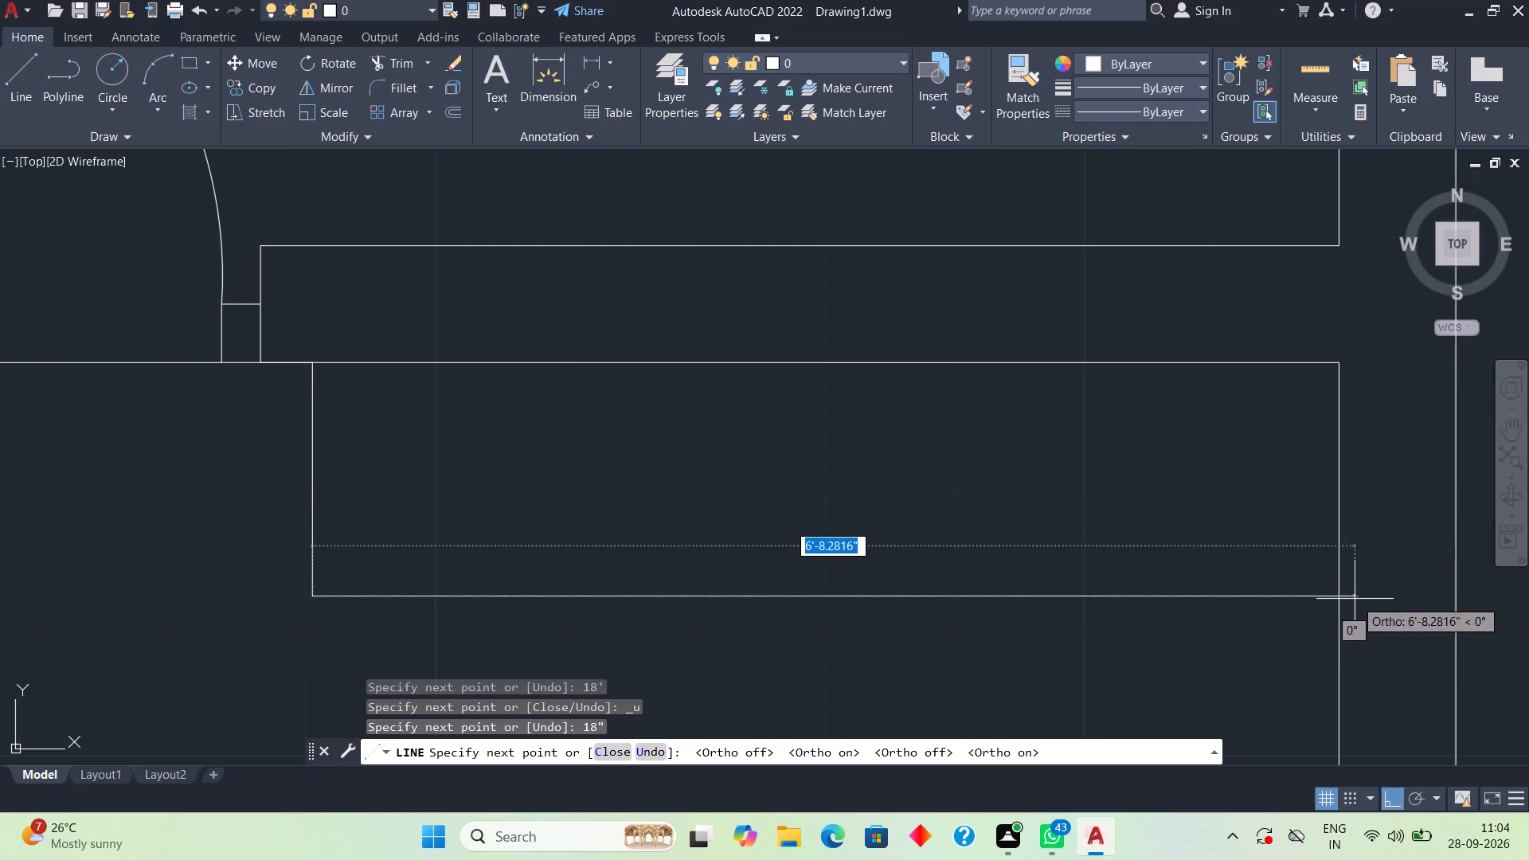
{"action": "left_click", "coordinate": [1418, 594]}
{"action": "key", "text": "space"}
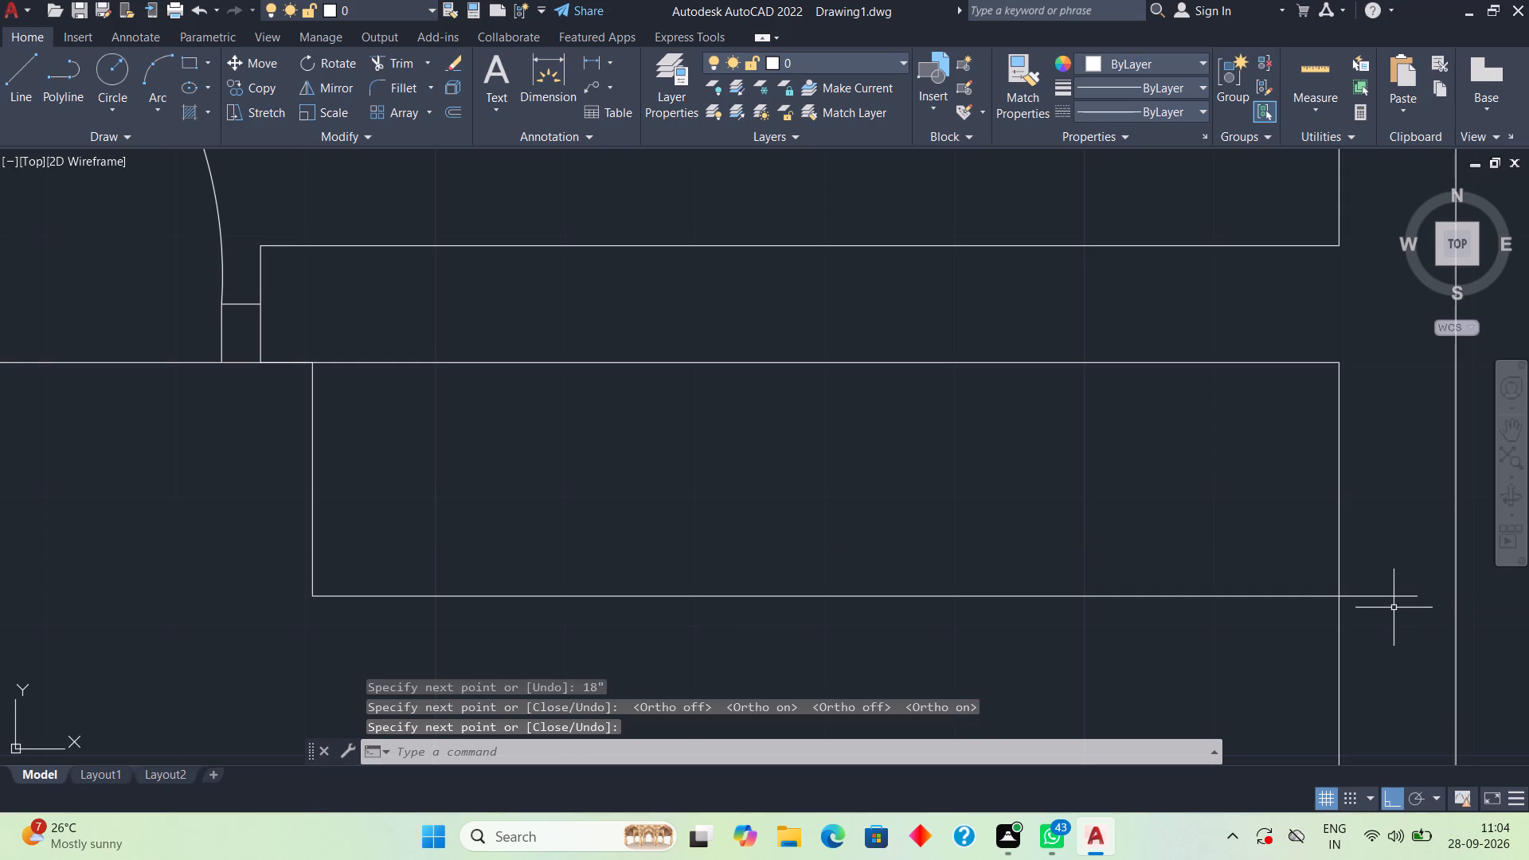
Trim the horizontal line's overshoot beyond the inner face of the outer wall.
{"action": "type", "text": "tr"}
{"action": "key", "text": "space"}
{"action": "key", "text": "space"}
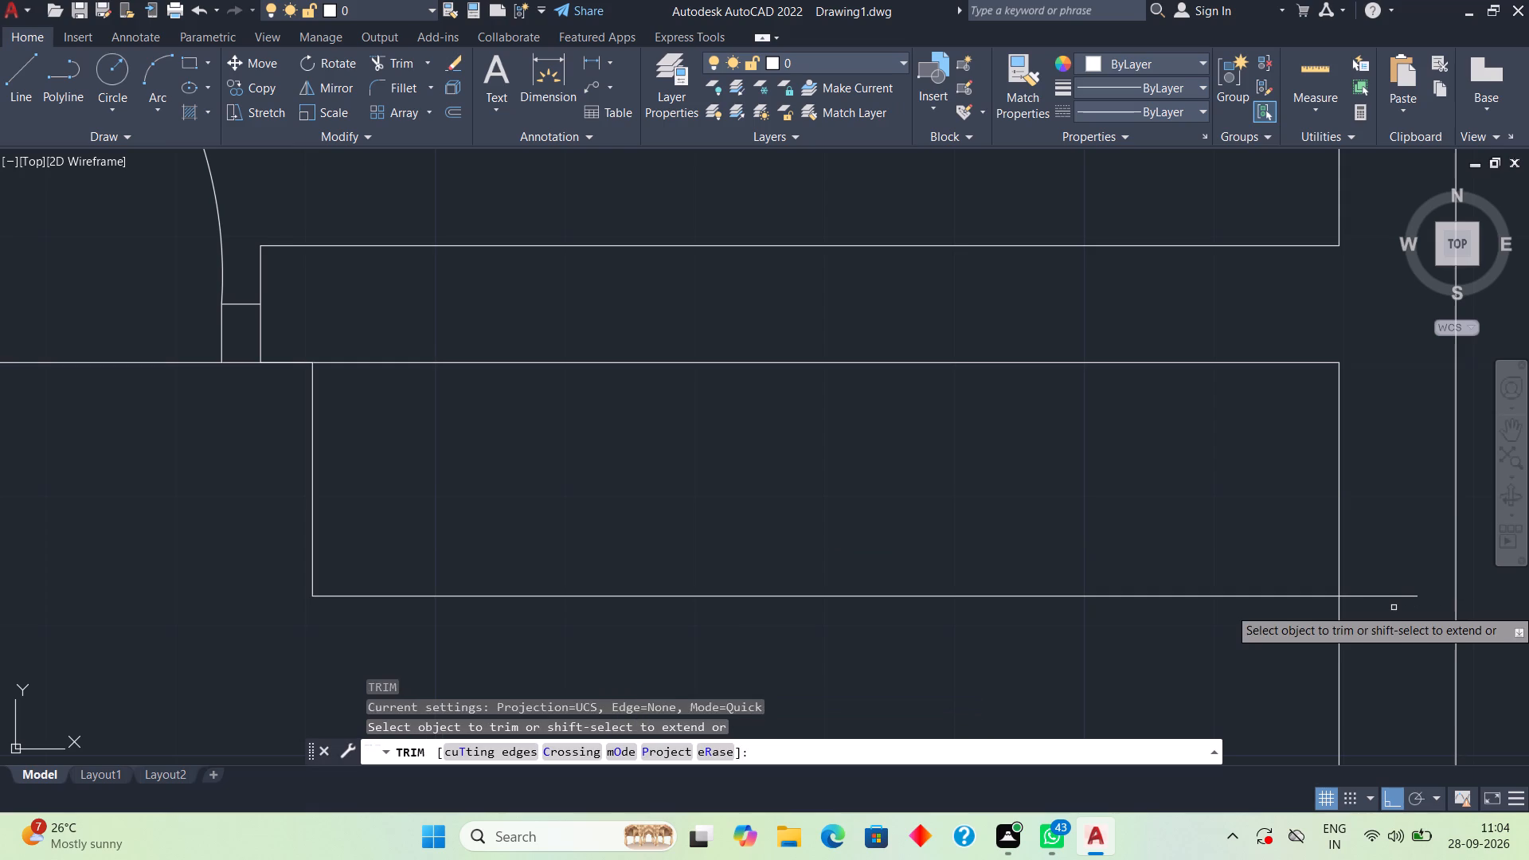
{"action": "left_click", "coordinate": [1394, 596]}
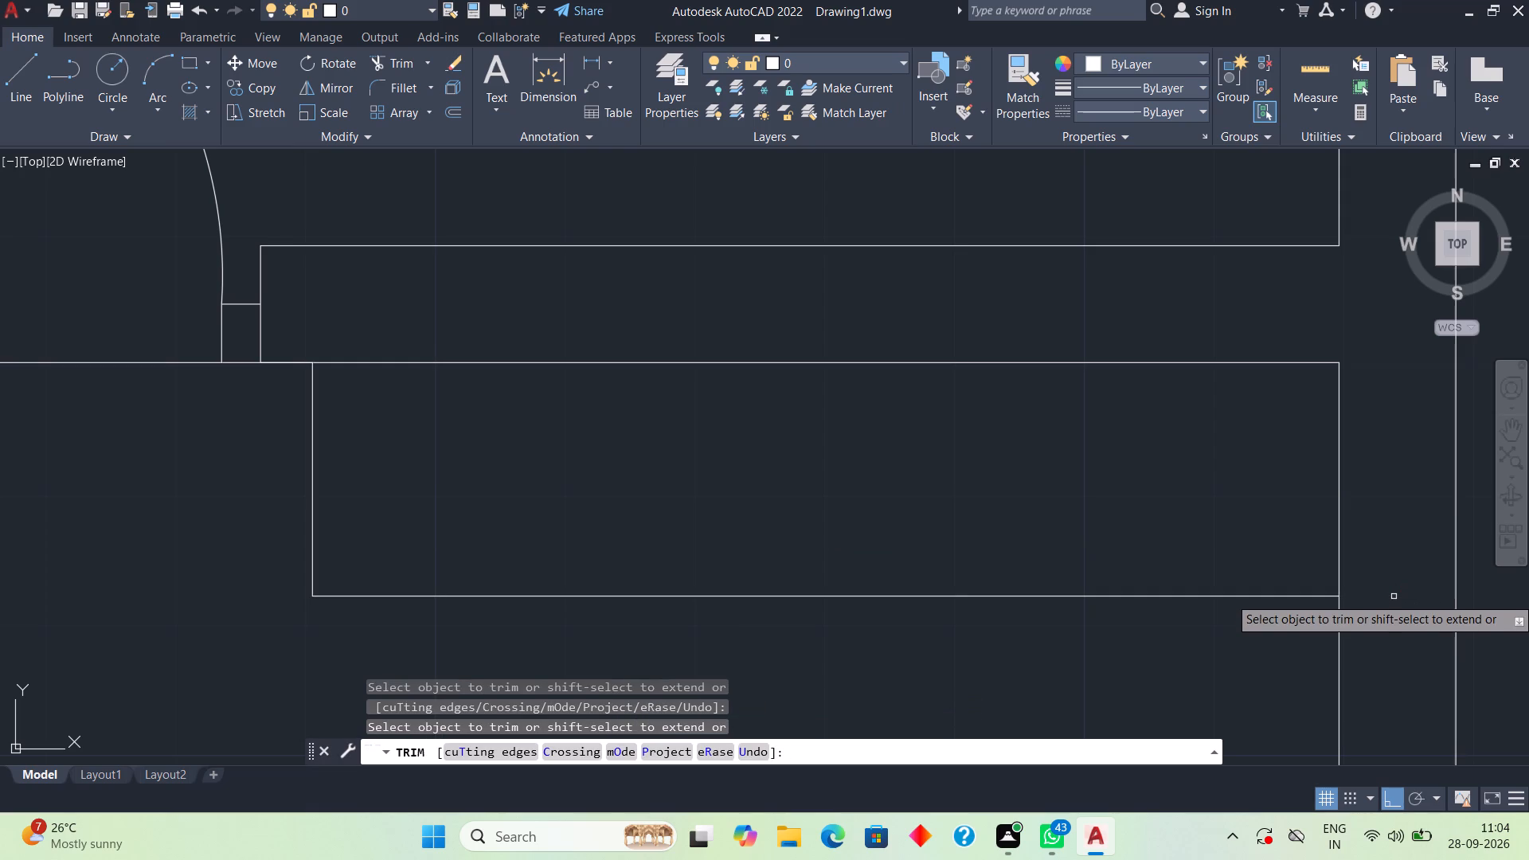
{"action": "key", "text": "space"}
{"action": "scroll", "coordinate": [1386, 600], "scroll_direction": "down", "scroll_amount": 3}
{"action": "scroll", "coordinate": [1273, 666], "scroll_direction": "down", "scroll_amount": 1}
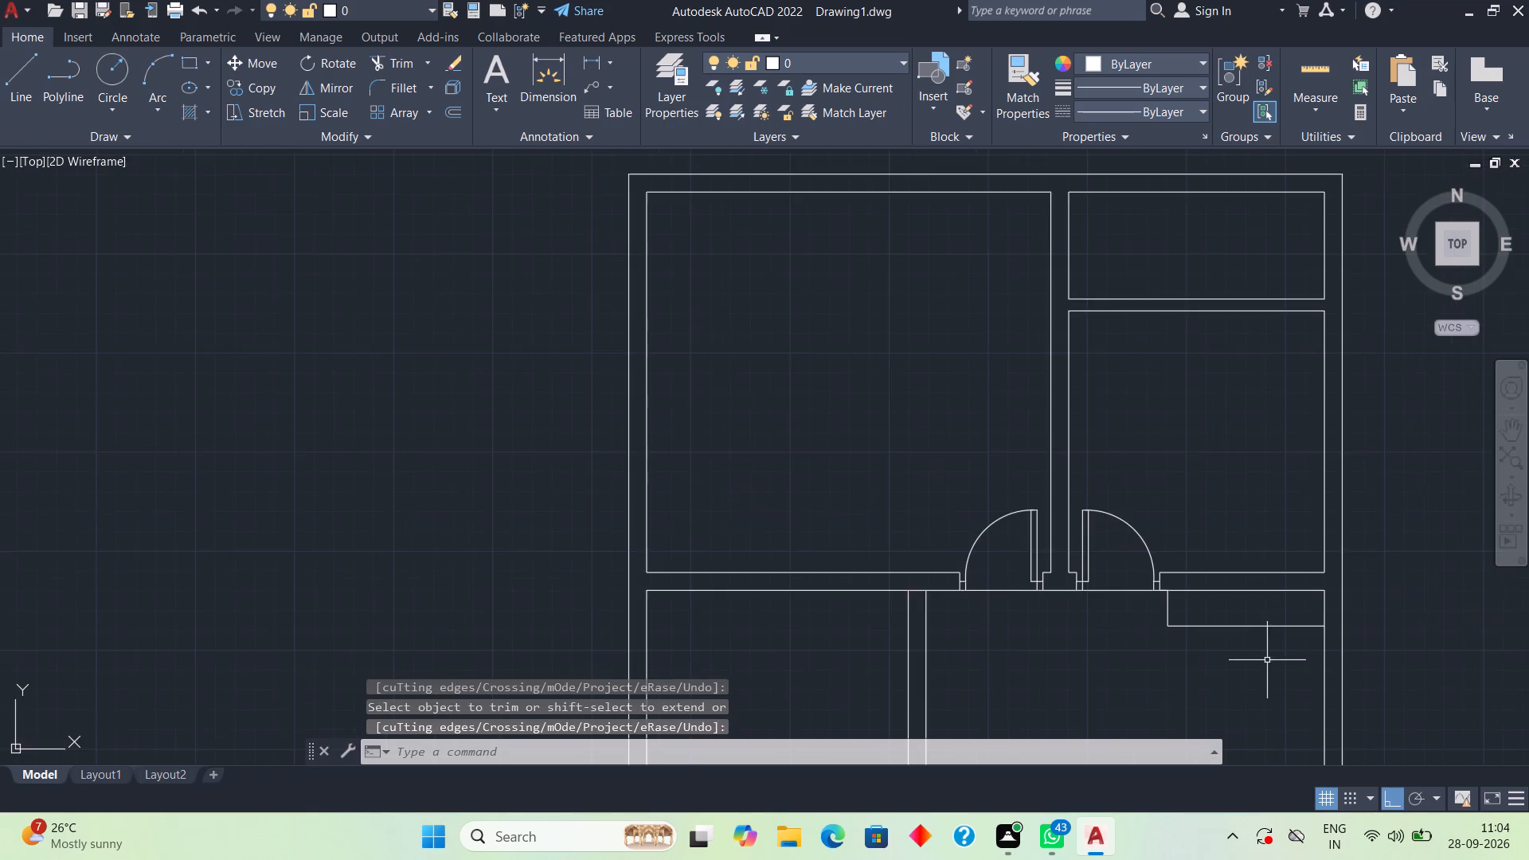
Look over the floor plan's rooms, doorways and the 18"-deep outline beside the right-hand doorway.
{"action": "middle_click_drag", "start_coordinate": [1265, 657], "coordinate": [1238, 387]}
{"action": "scroll", "coordinate": [1234, 393], "scroll_direction": "down", "scroll_amount": 1}
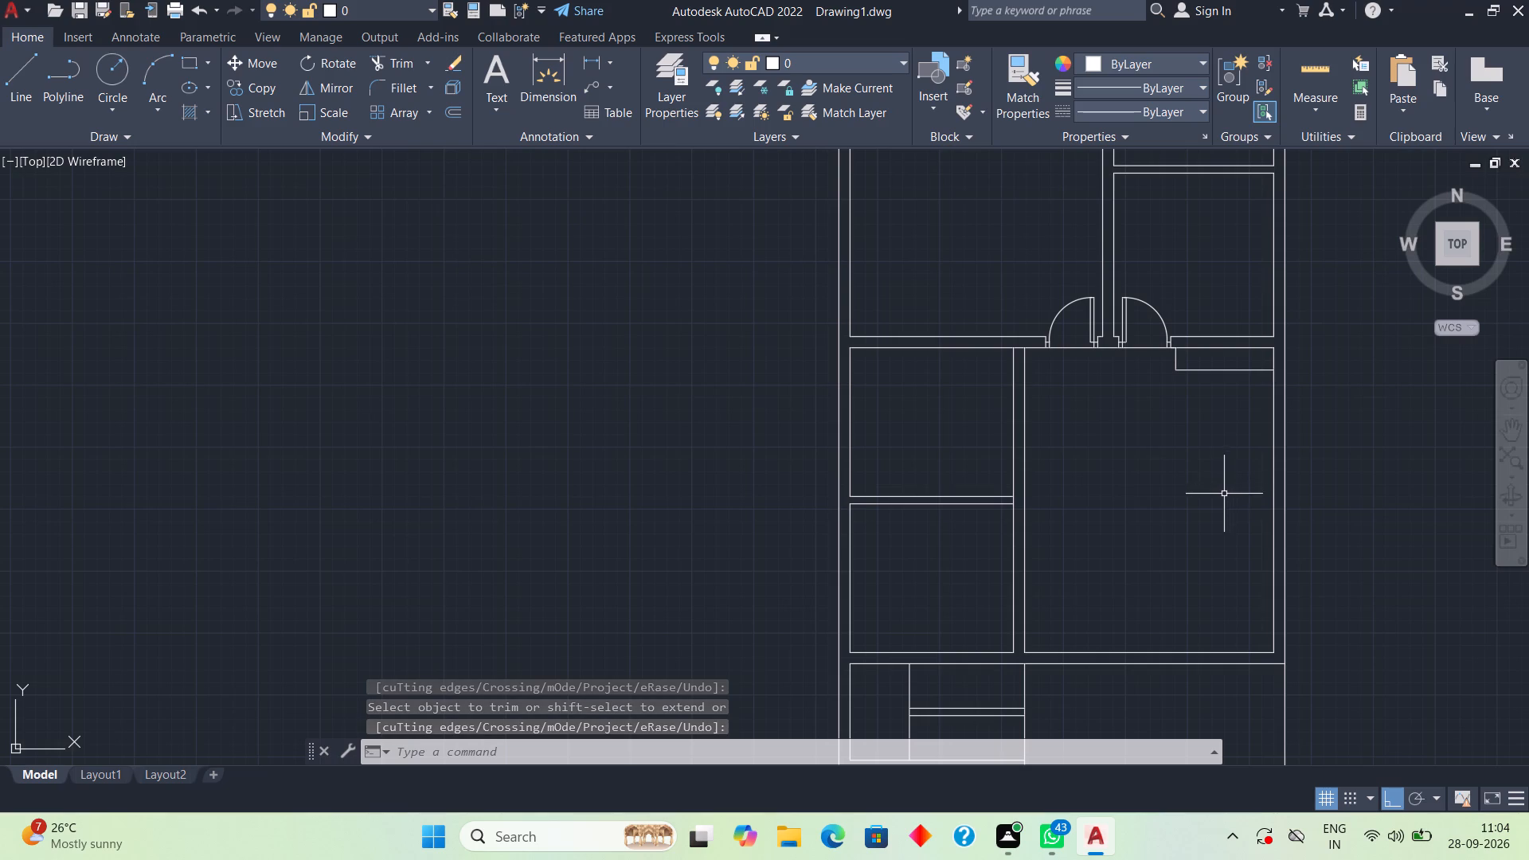
{"action": "middle_click_drag", "start_coordinate": [1135, 497], "coordinate": [1129, 598]}
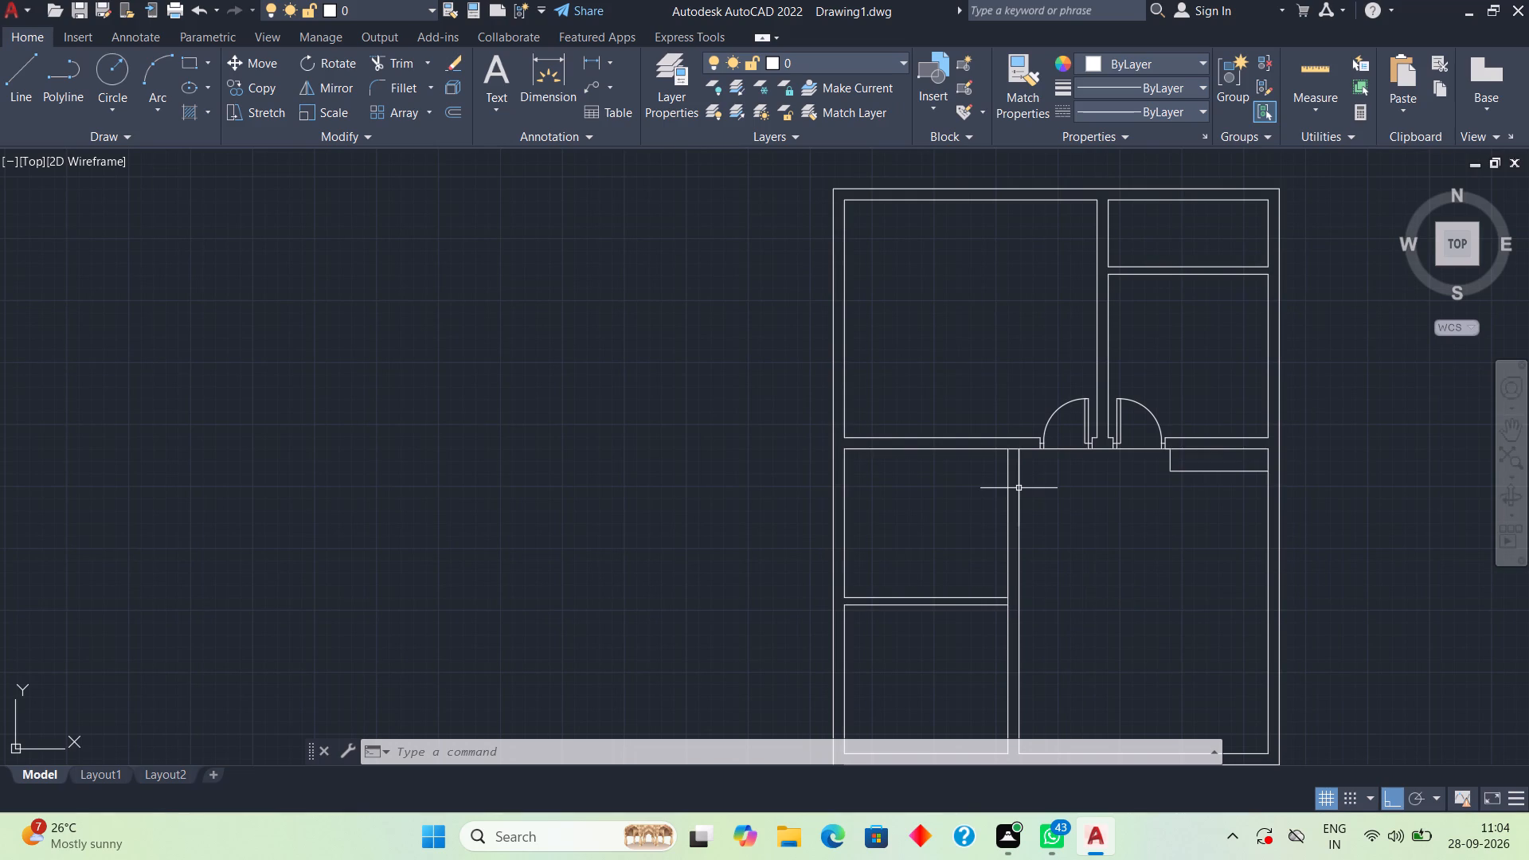
{"action": "middle_click_drag", "start_coordinate": [1176, 451], "coordinate": [1292, 467]}
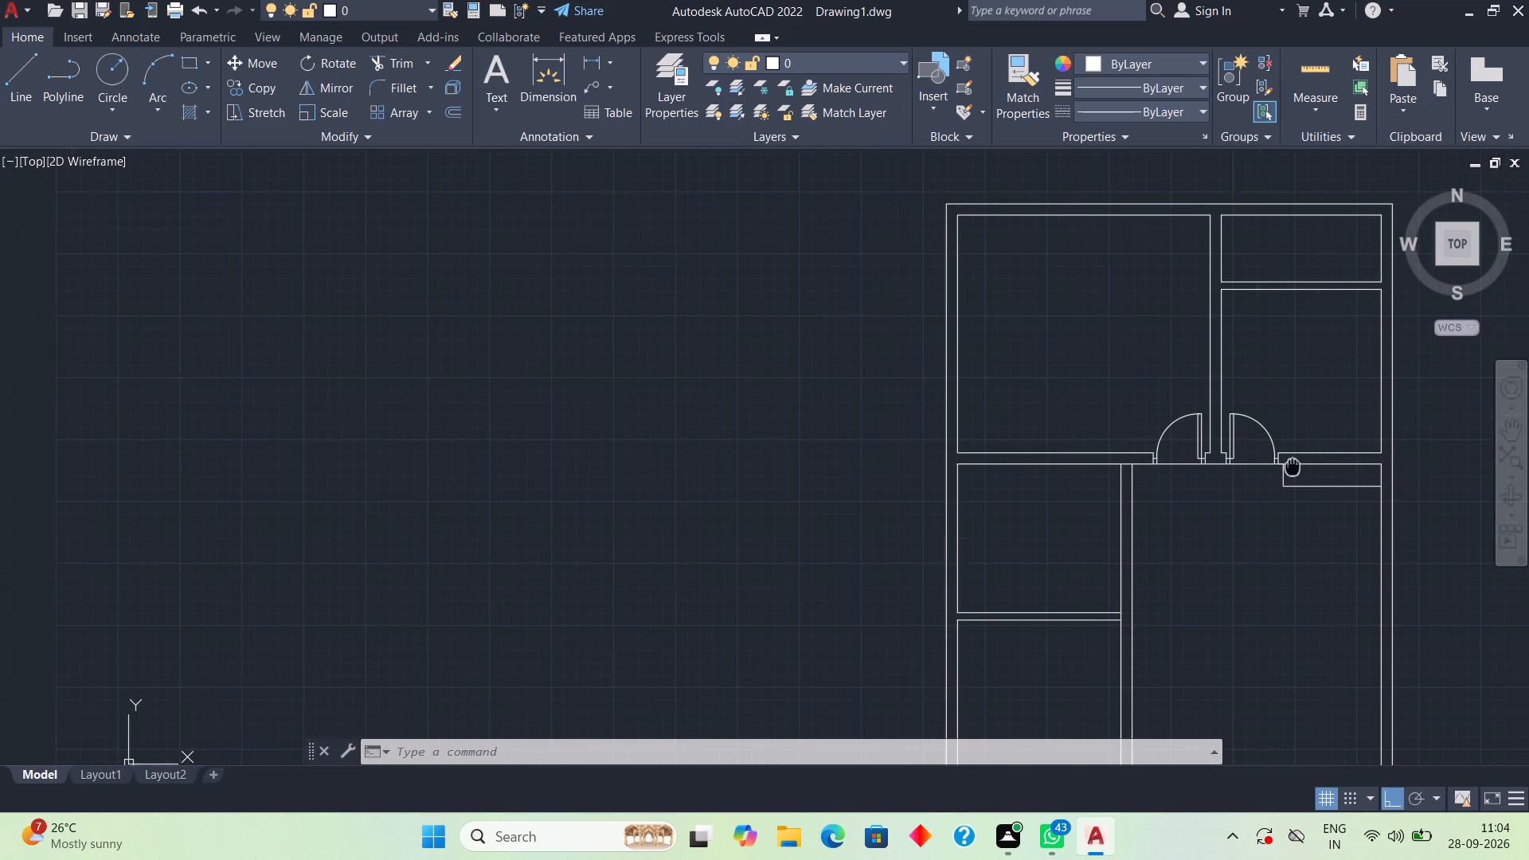
{"action": "middle_click_drag", "start_coordinate": [1292, 467], "coordinate": [1255, 482]}
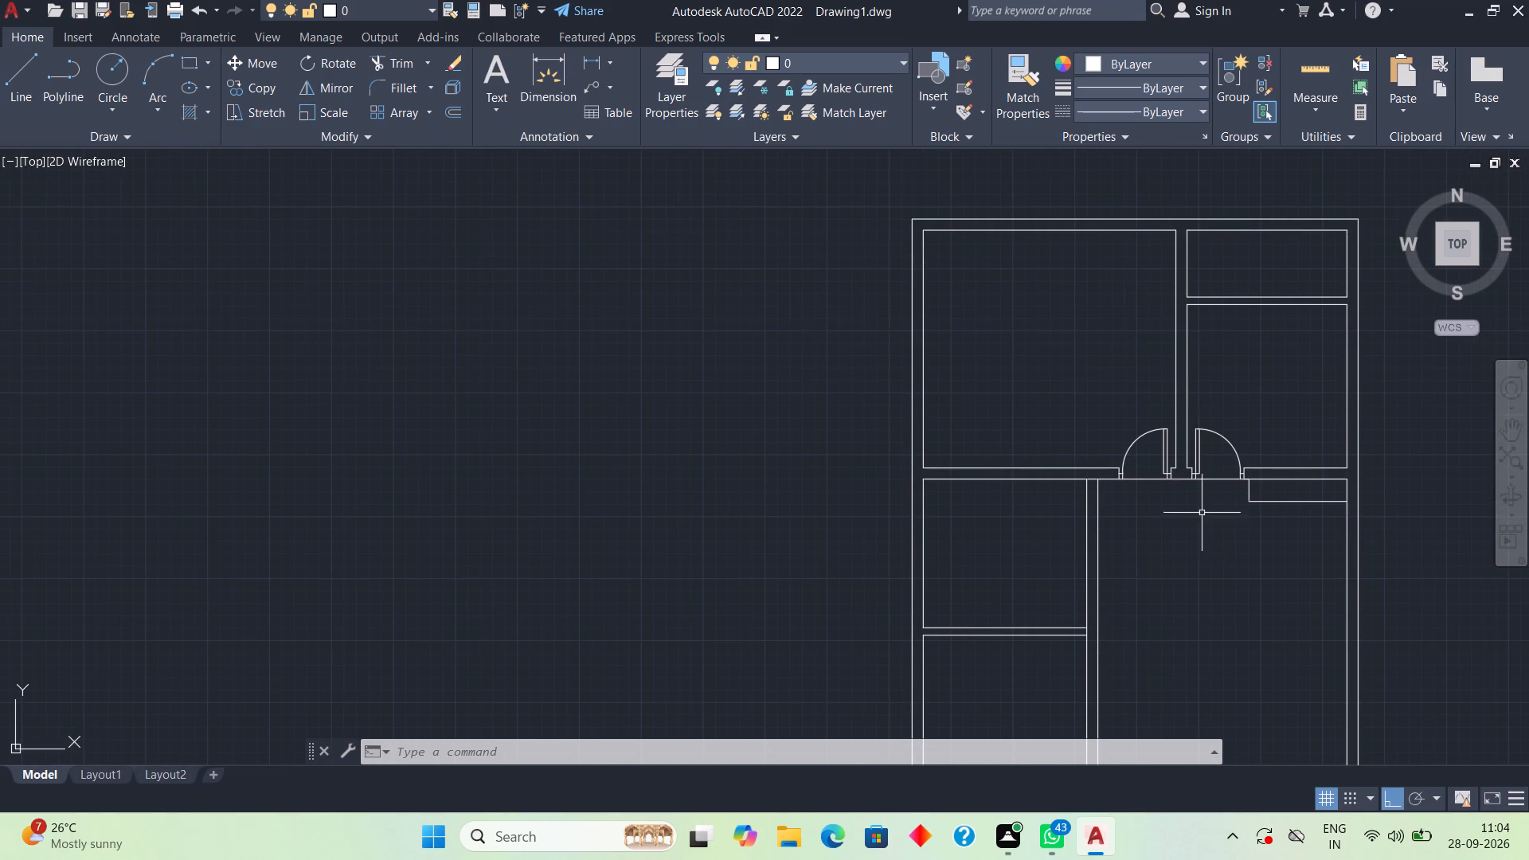
{"action": "middle_click_drag", "start_coordinate": [1191, 501], "coordinate": [1035, 275]}
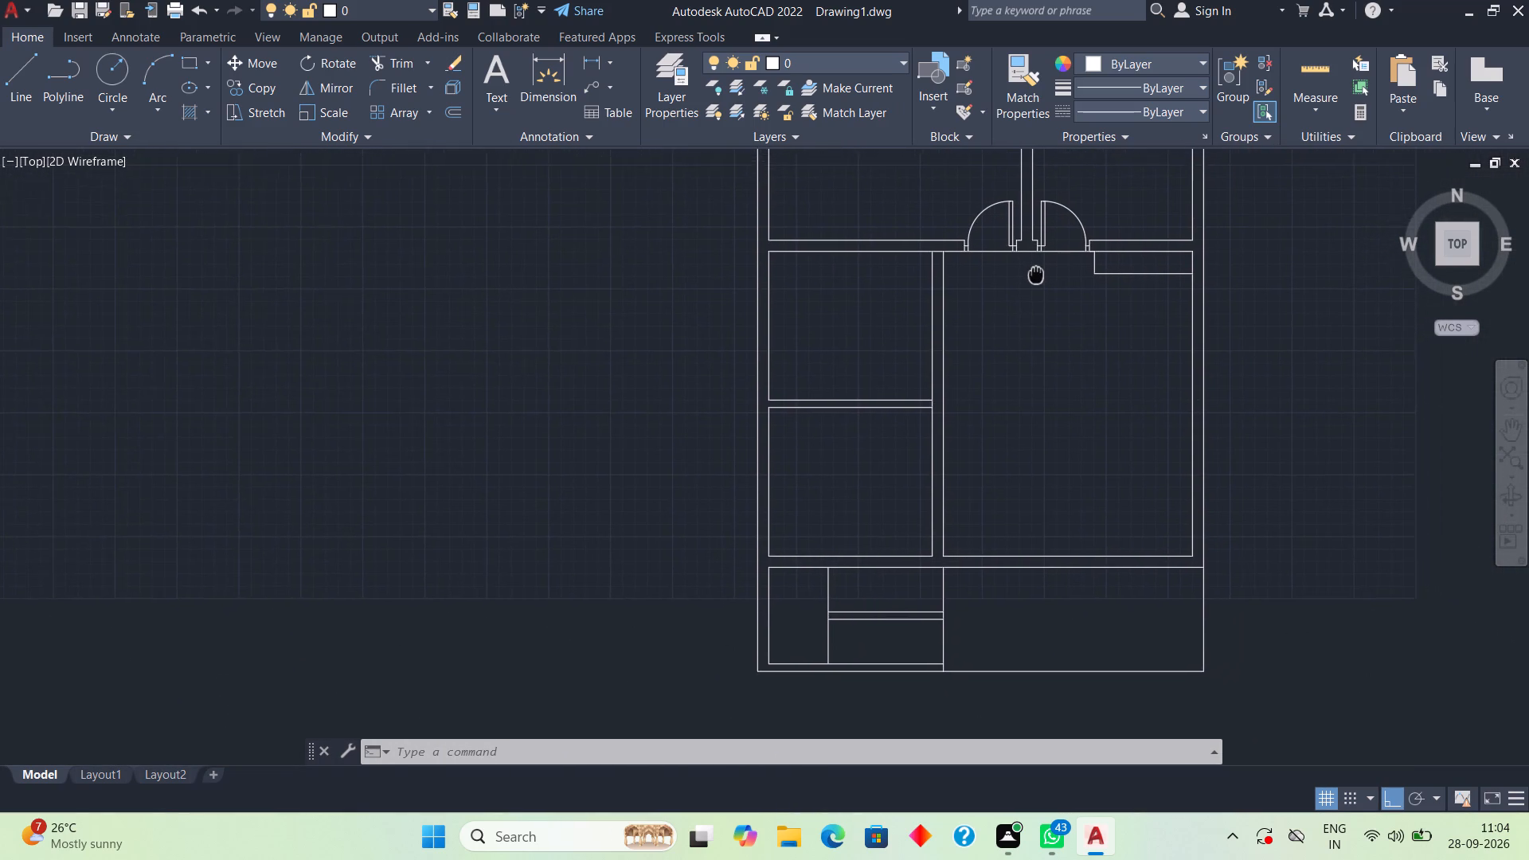
{"action": "middle_click_drag", "start_coordinate": [1035, 275], "coordinate": [878, 350]}
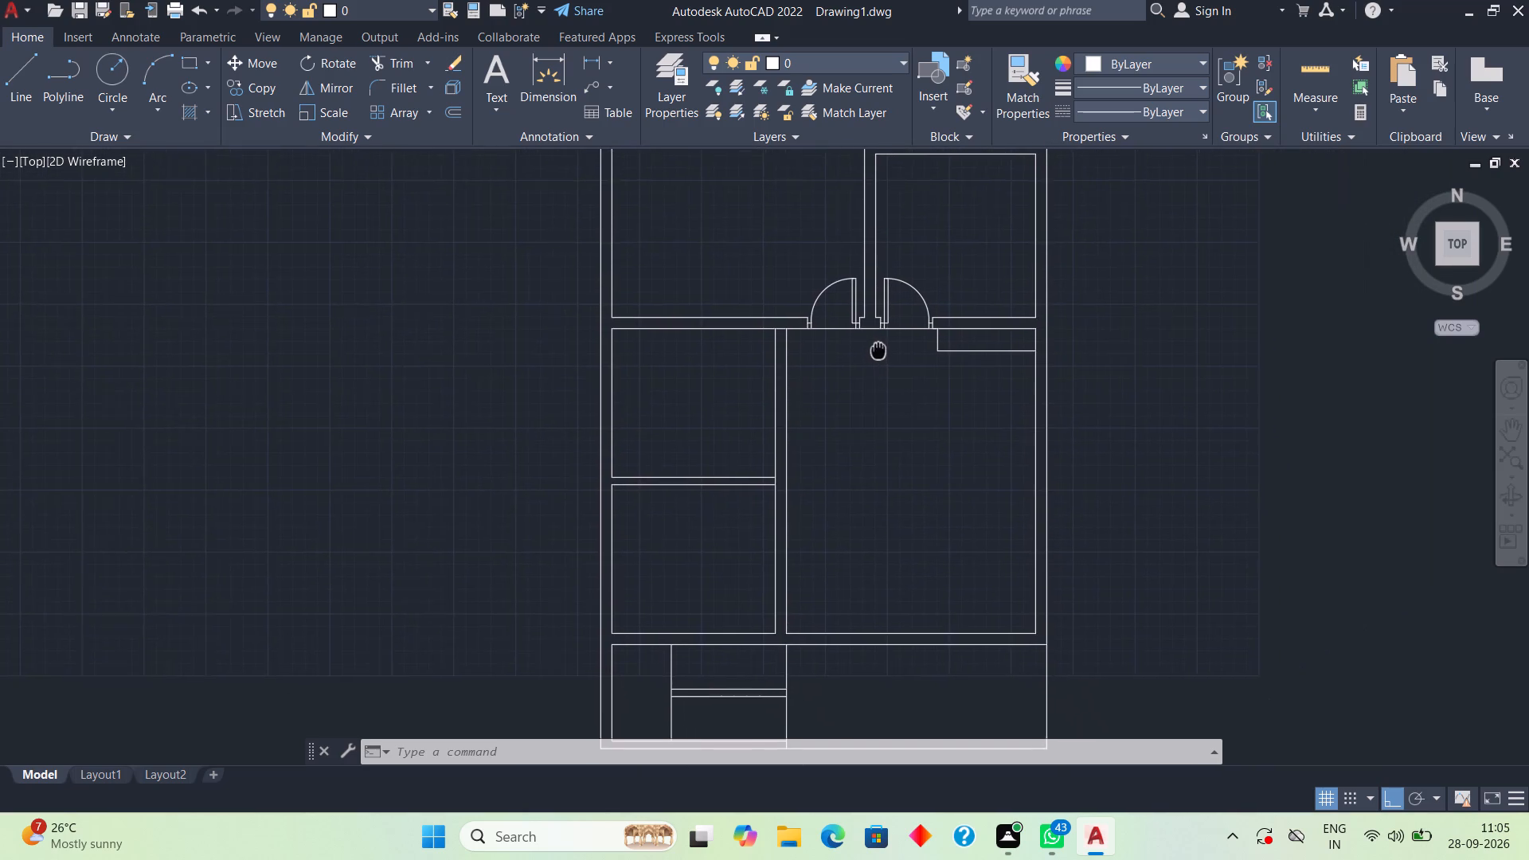
{"action": "middle_click_drag", "start_coordinate": [878, 350], "coordinate": [877, 369]}
Rotate the entire floor plan 90° counterclockwise about its lower-right outer corner.
{"action": "scroll", "coordinate": [877, 369], "scroll_direction": "down", "scroll_amount": 2}
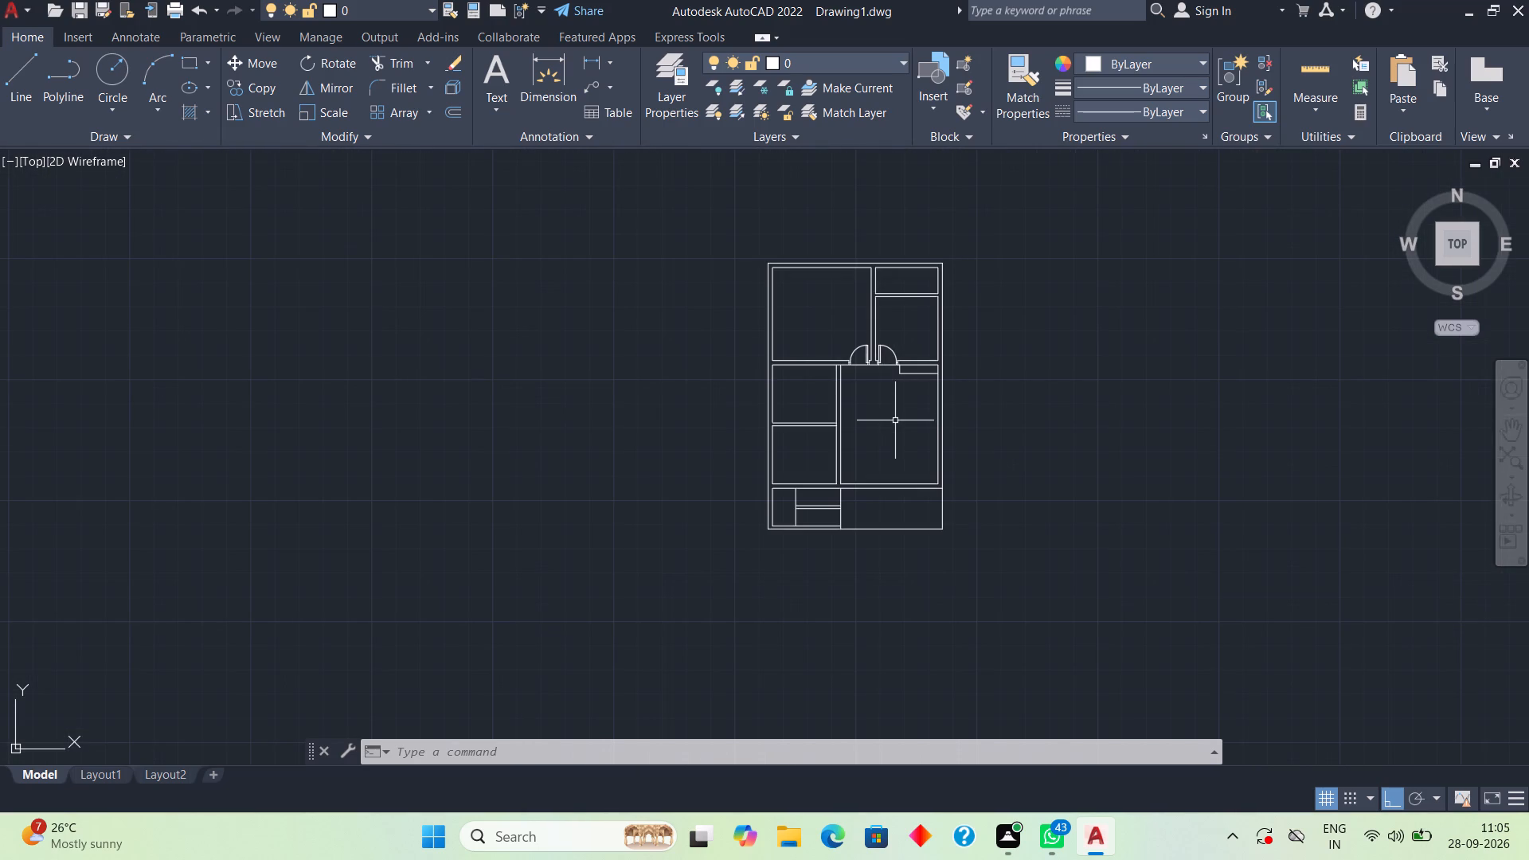
{"action": "scroll", "coordinate": [895, 420], "scroll_direction": "up", "scroll_amount": 1}
{"action": "scroll", "coordinate": [895, 420], "scroll_direction": "down", "scroll_amount": 1}
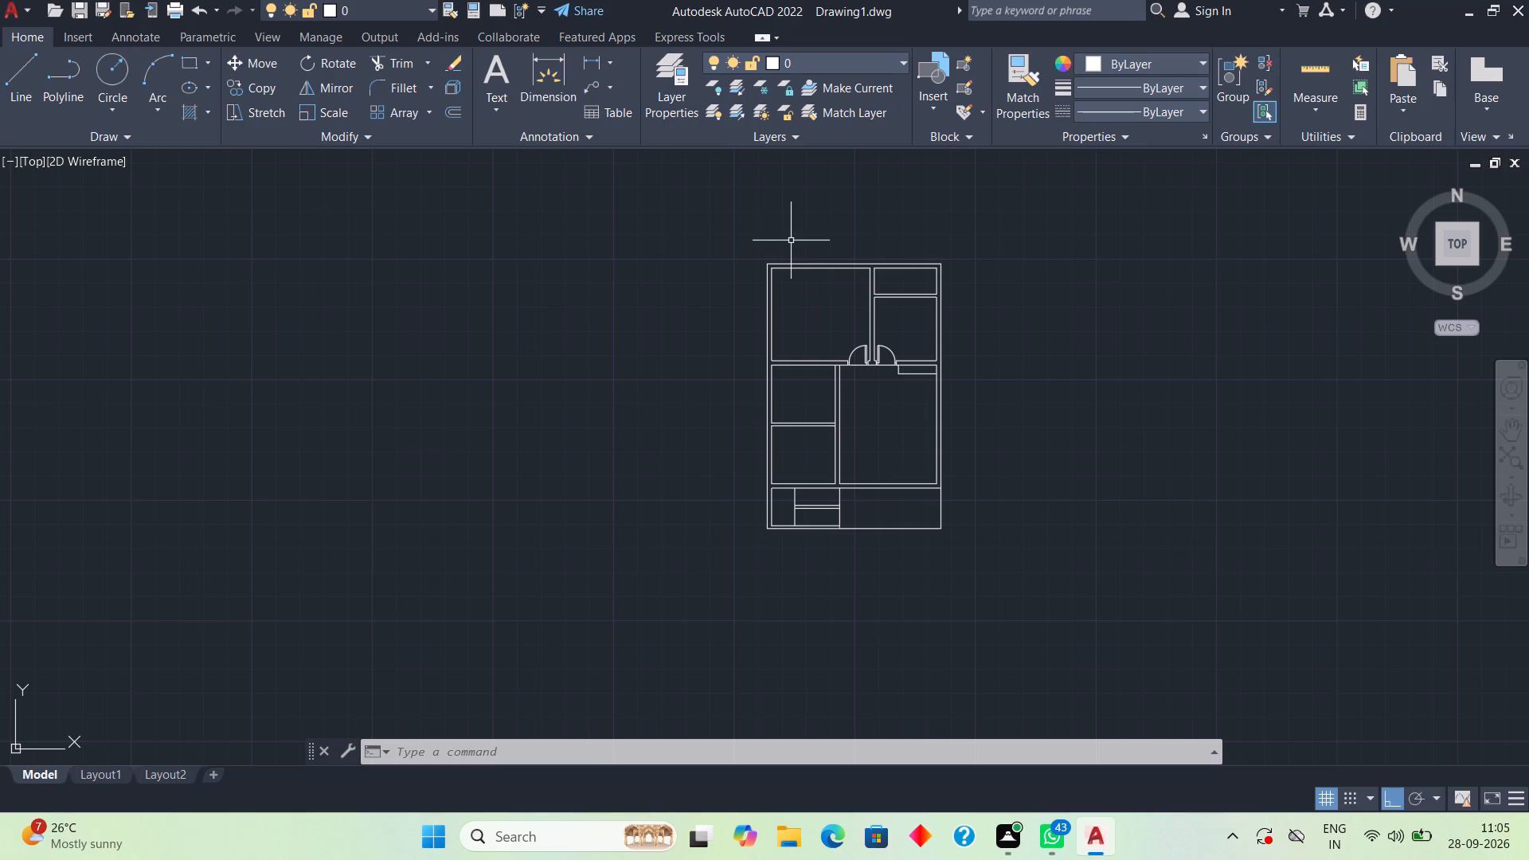
{"action": "left_click", "coordinate": [717, 223]}
{"action": "left_click", "coordinate": [967, 595]}
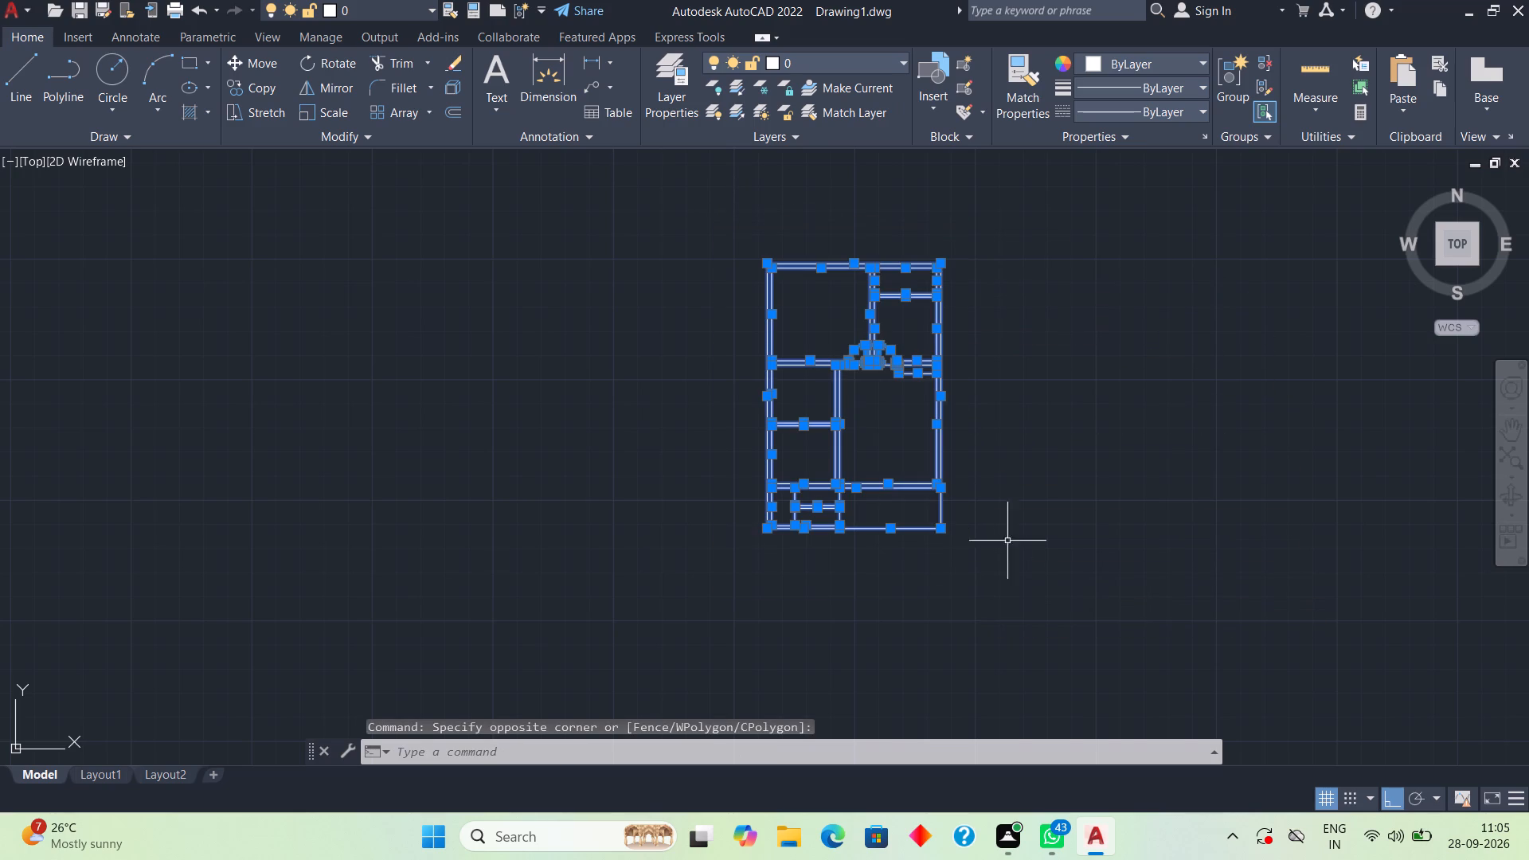
{"action": "key", "text": "r"}
{"action": "key", "text": "o"}
{"action": "key", "text": "space"}
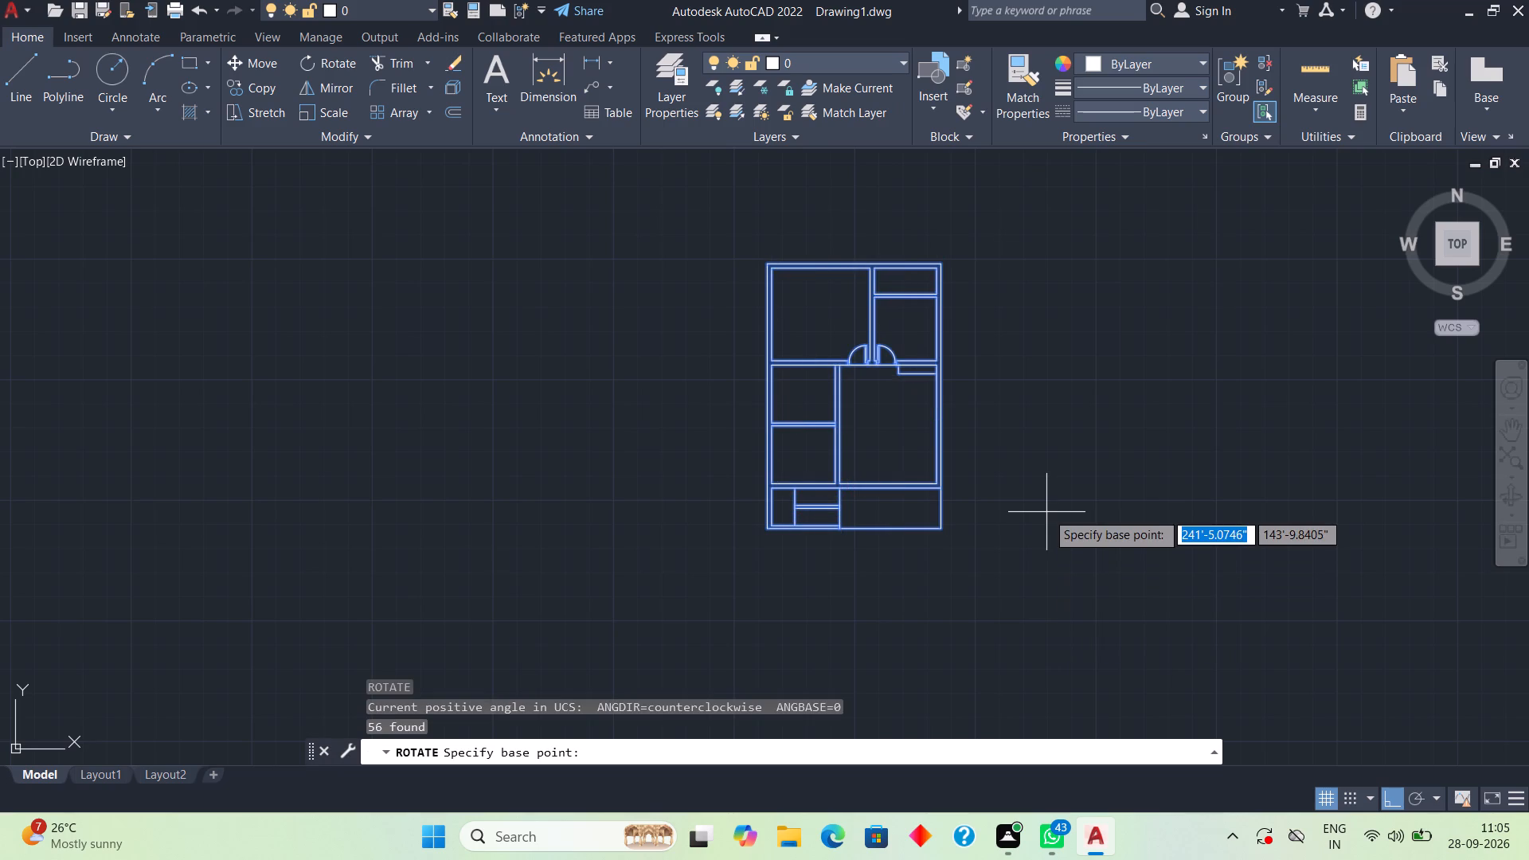
{"action": "left_click", "coordinate": [939, 528]}
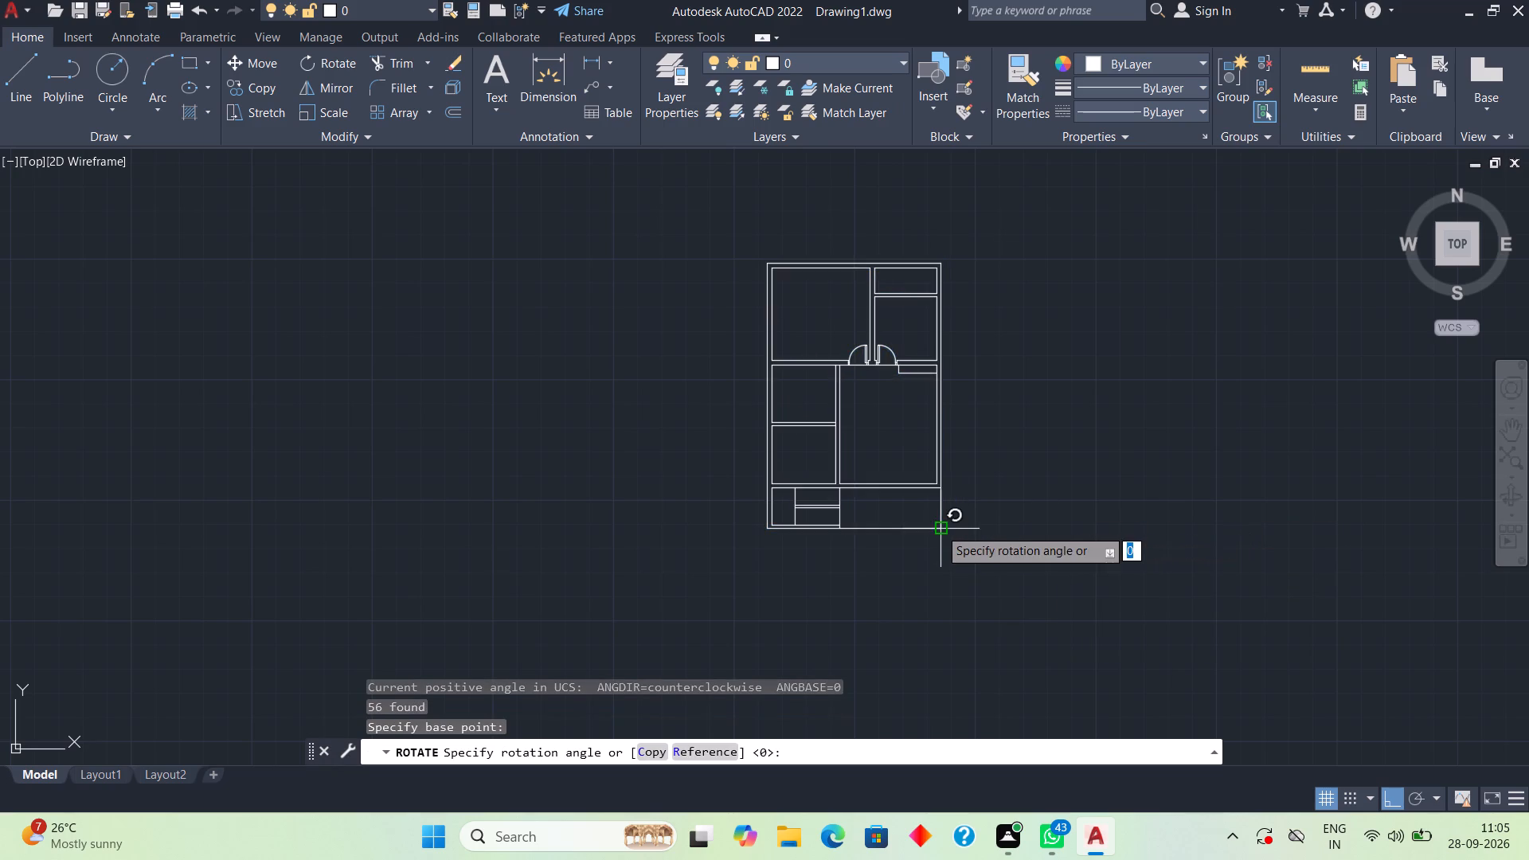
{"action": "left_click", "coordinate": [955, 402]}
{"action": "middle_click_drag", "start_coordinate": [853, 581], "coordinate": [824, 390]}
{"action": "scroll", "coordinate": [824, 390], "scroll_direction": "up", "scroll_amount": 2}
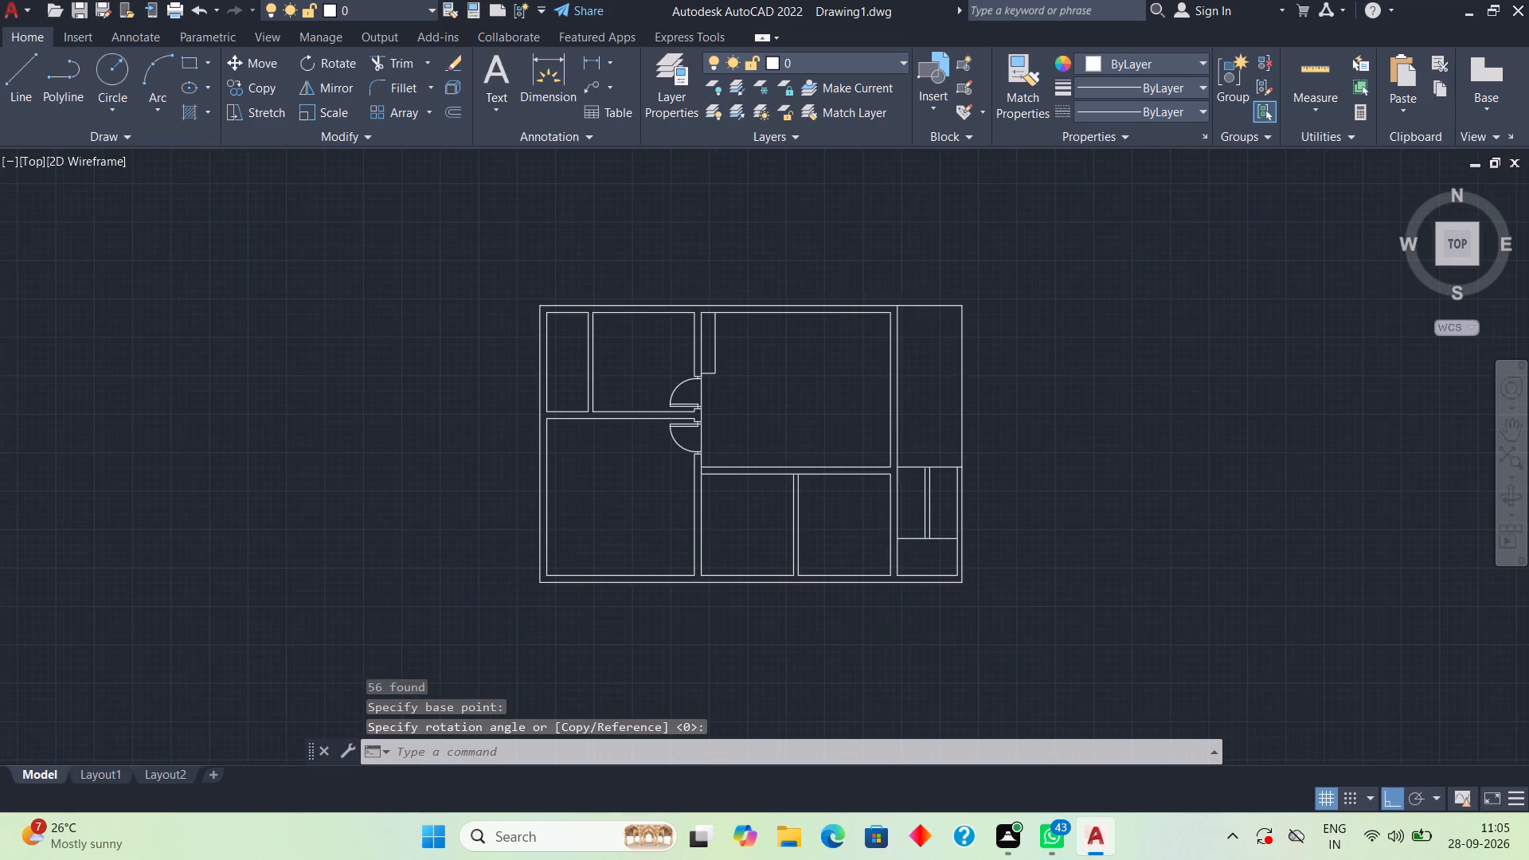
{"action": "middle_click_drag", "start_coordinate": [354, 392], "coordinate": [604, 376]}
{"action": "scroll", "coordinate": [628, 377], "scroll_direction": "up", "scroll_amount": 3}
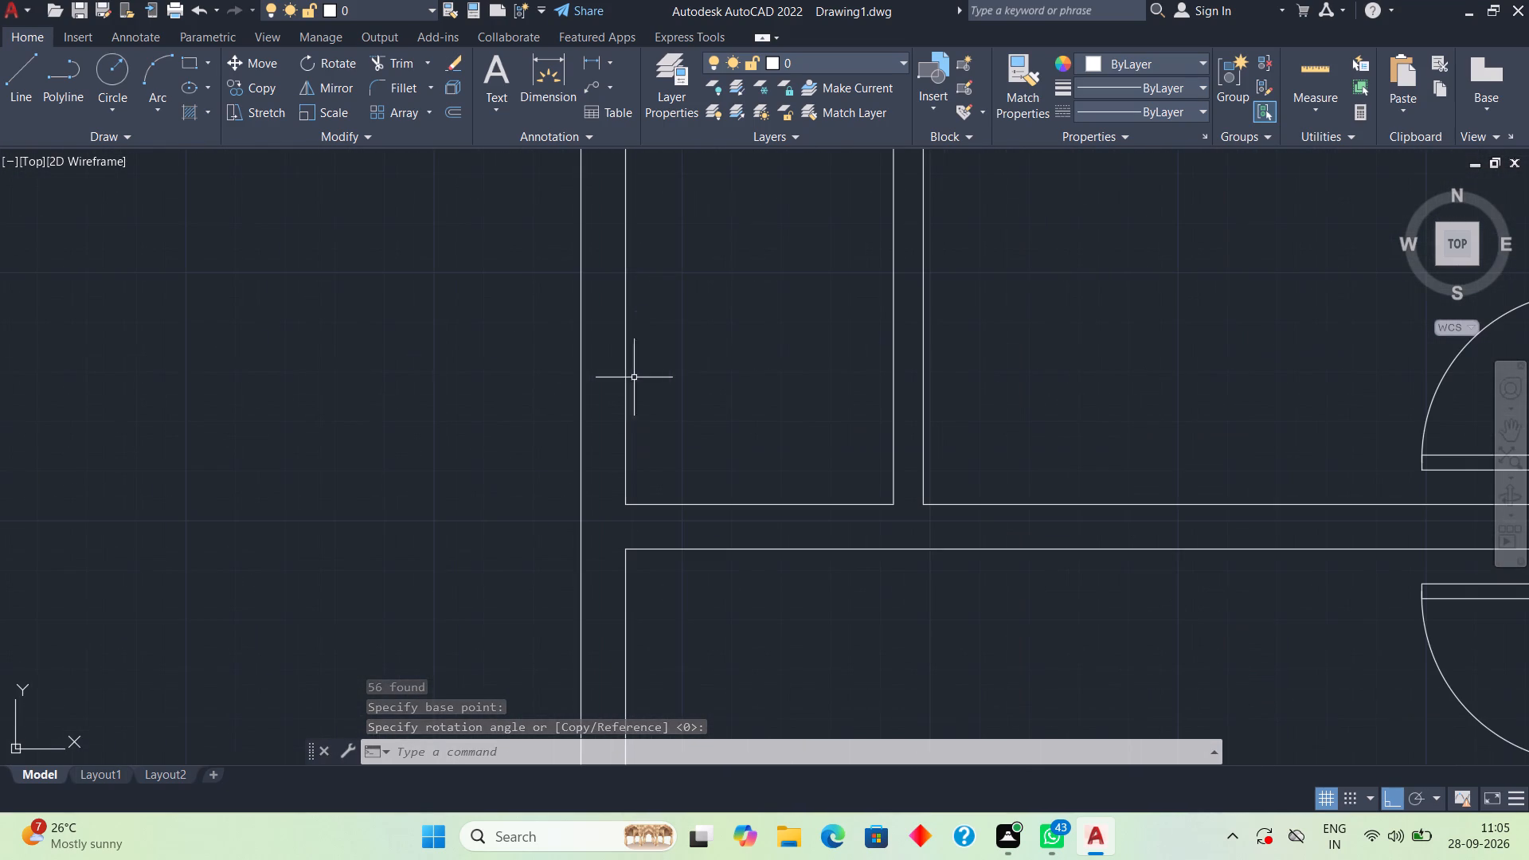
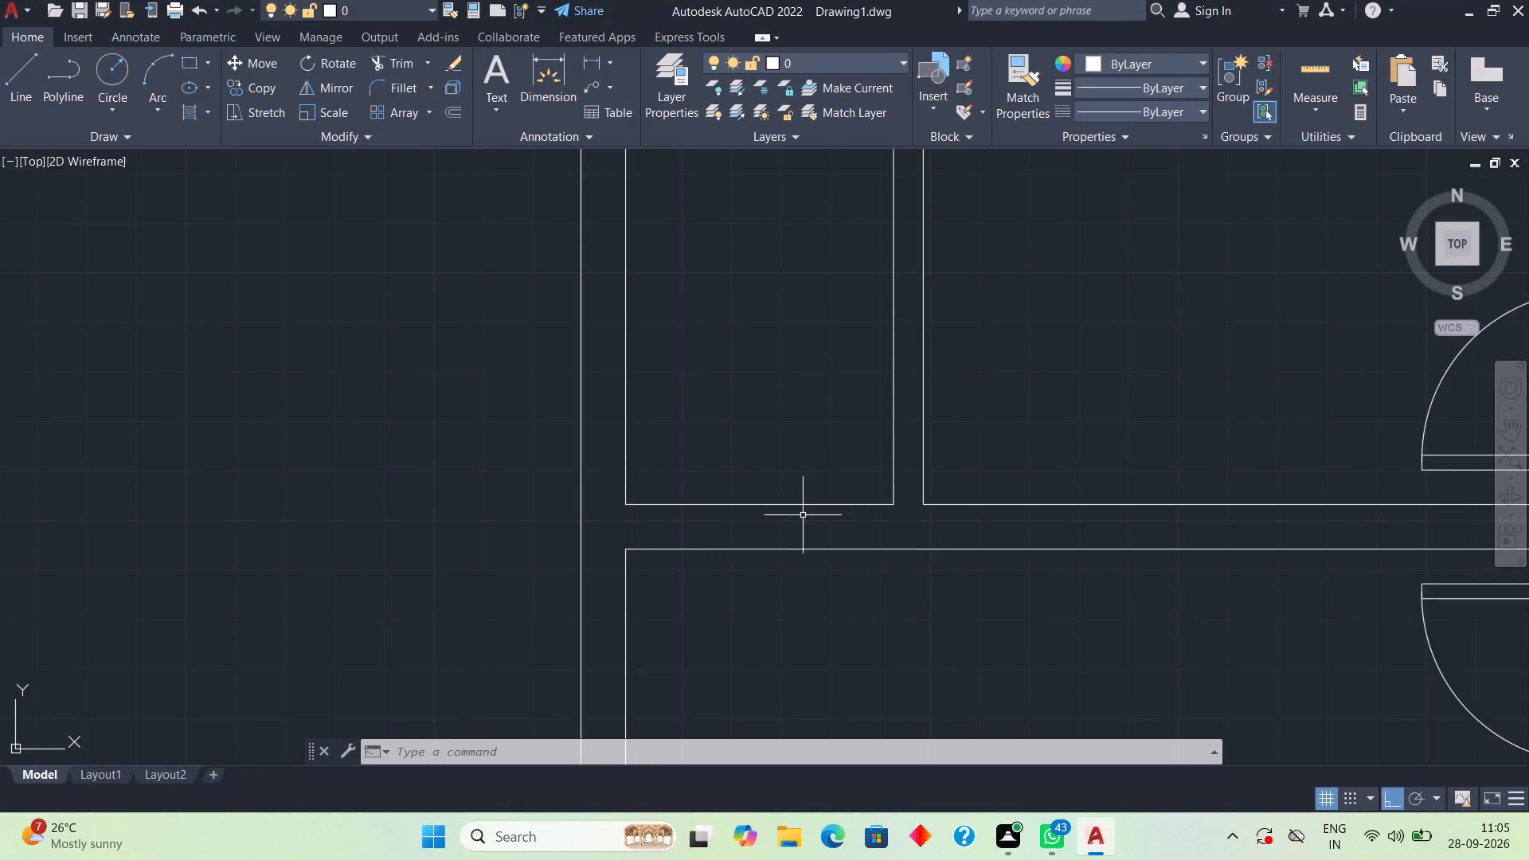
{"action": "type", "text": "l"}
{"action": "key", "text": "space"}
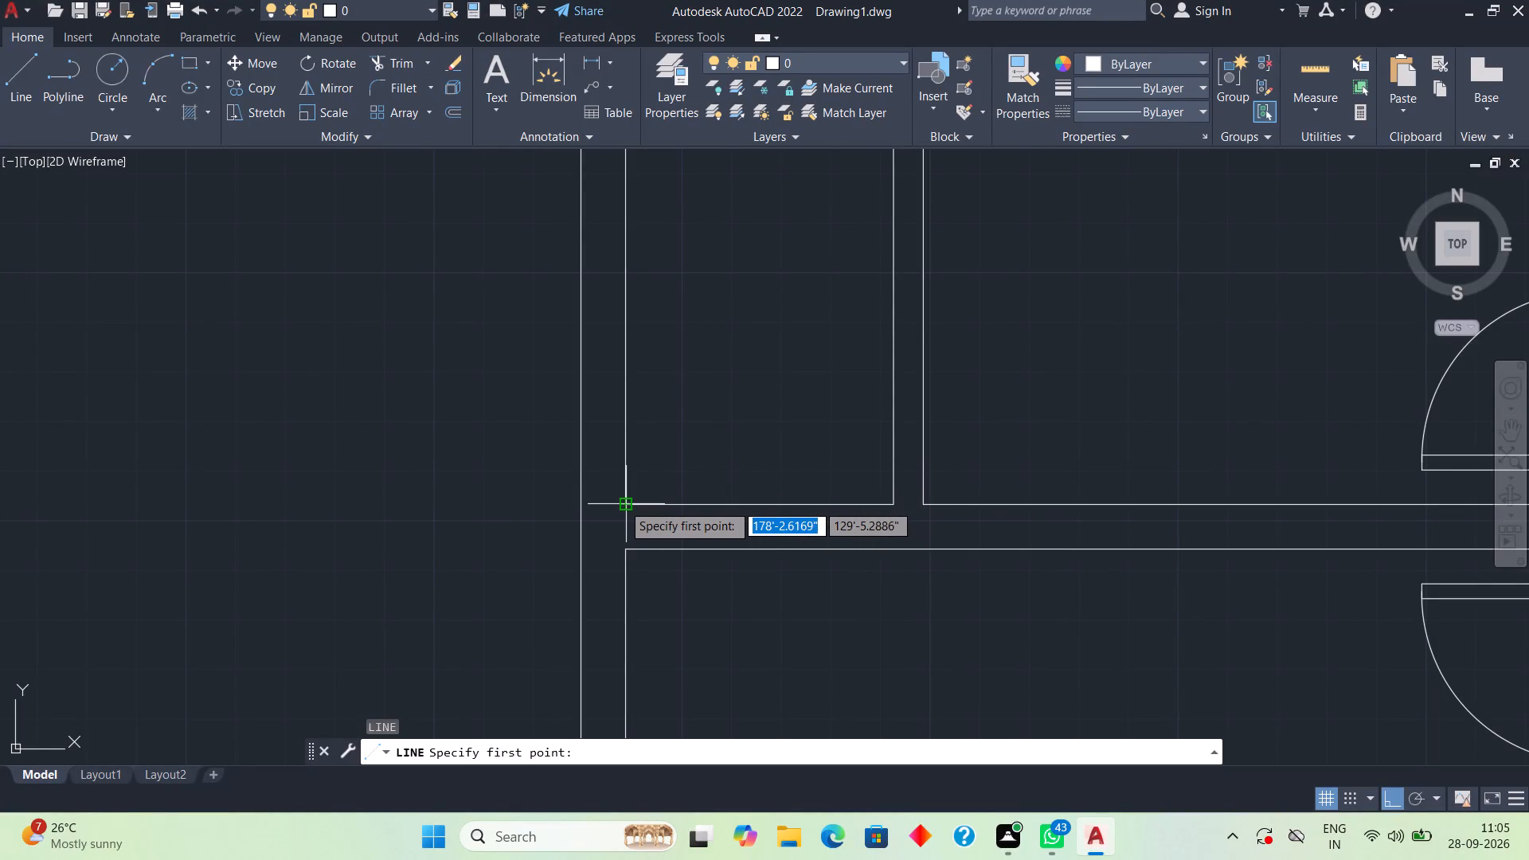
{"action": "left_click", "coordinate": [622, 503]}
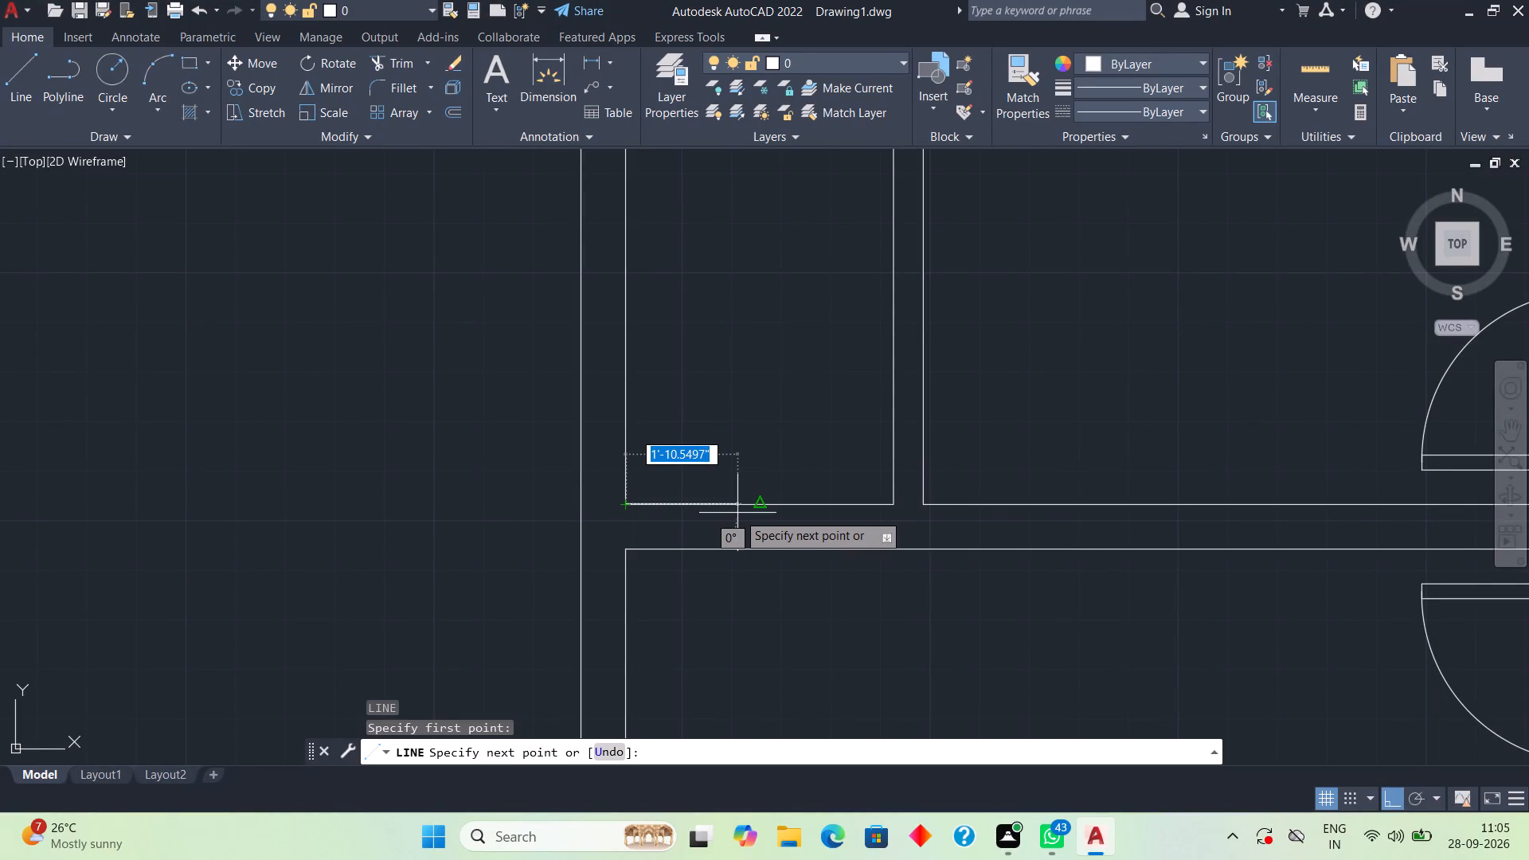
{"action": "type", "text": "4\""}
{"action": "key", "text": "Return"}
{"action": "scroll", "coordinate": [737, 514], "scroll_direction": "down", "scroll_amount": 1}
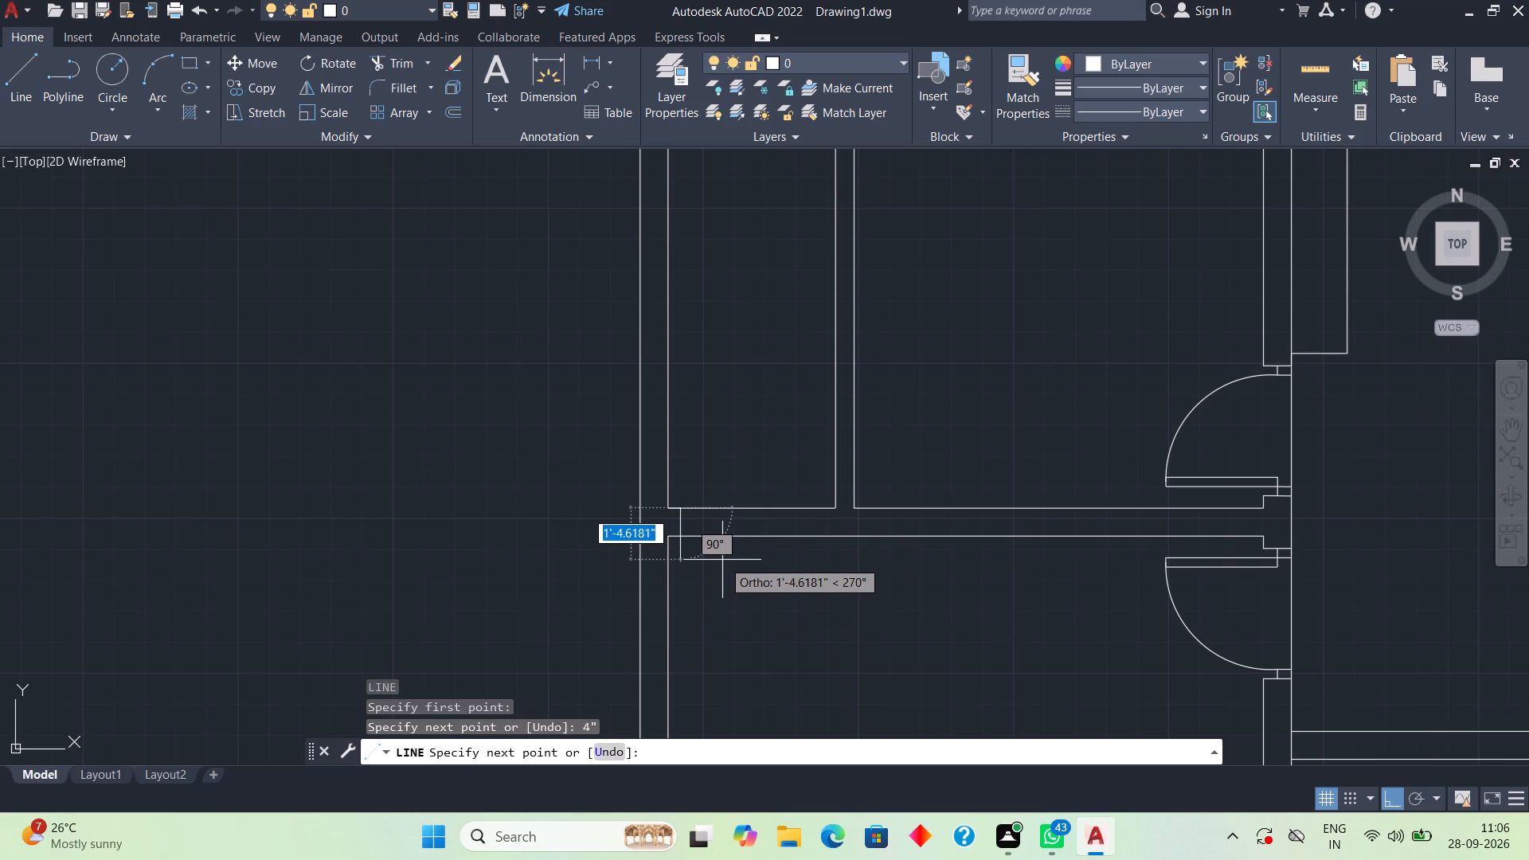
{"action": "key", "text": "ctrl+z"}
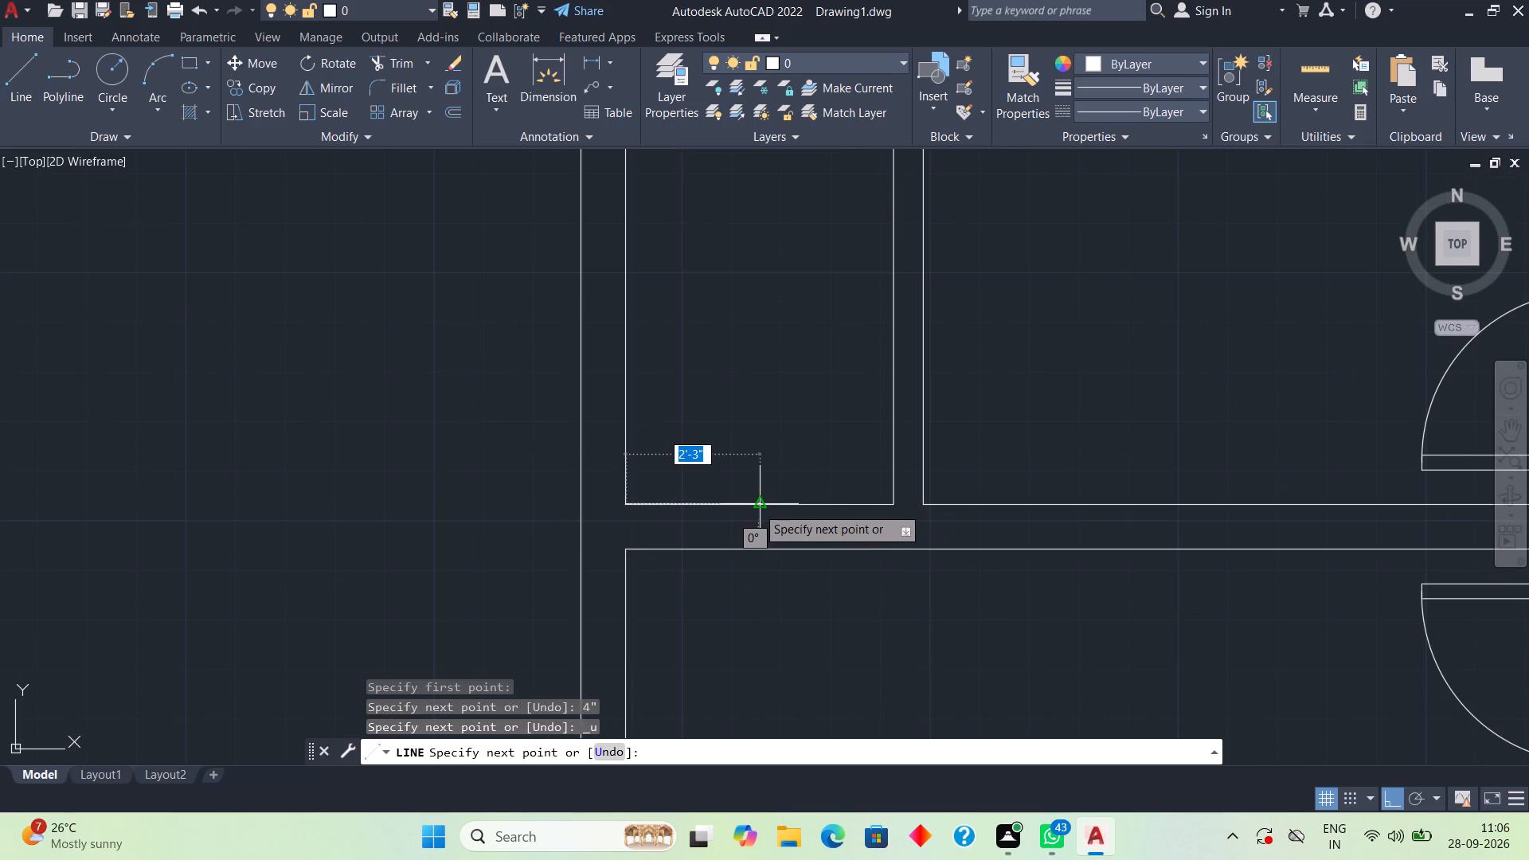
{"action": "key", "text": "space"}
Draw a line from the upper-left room's bottom-left inner corner, 6" right along the wall, ending about 9" down across the wall.
{"action": "key", "text": "l"}
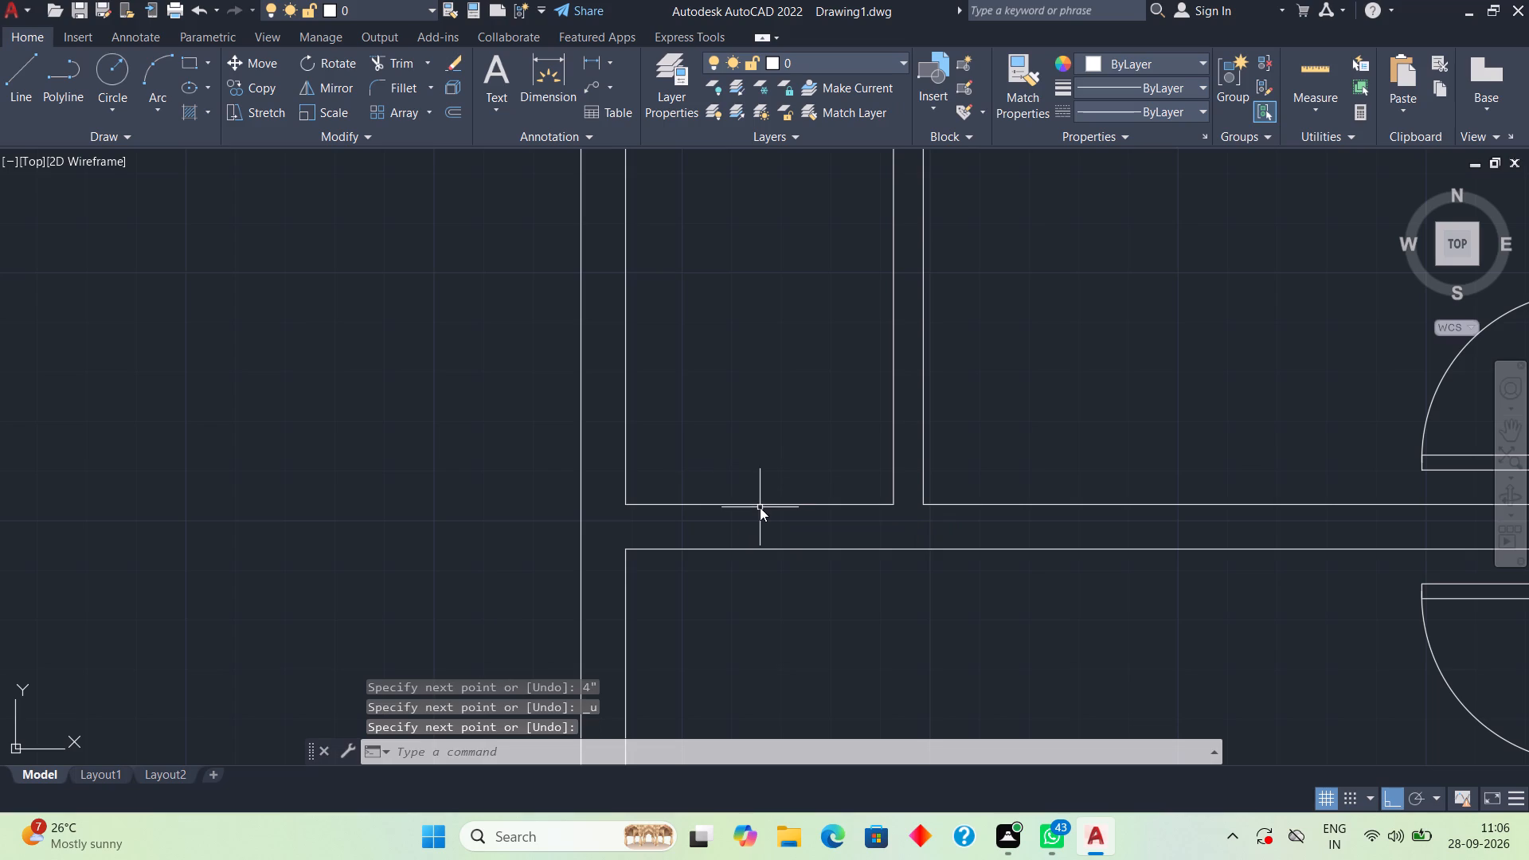
{"action": "key", "text": "space"}
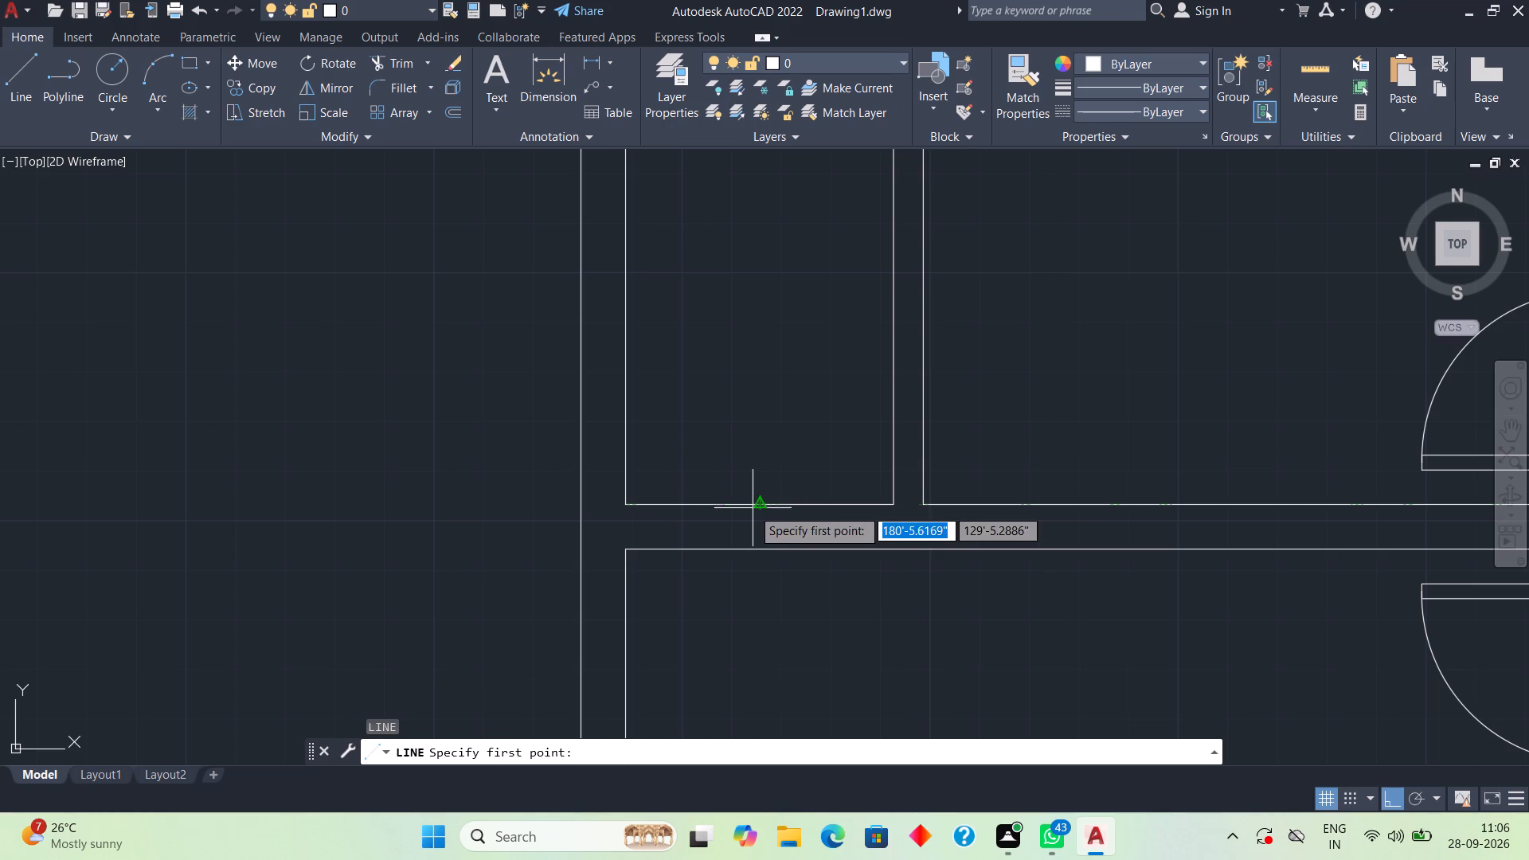
{"action": "left_click", "coordinate": [621, 509]}
{"action": "type", "text": "6\""}
{"action": "key", "text": "Return"}
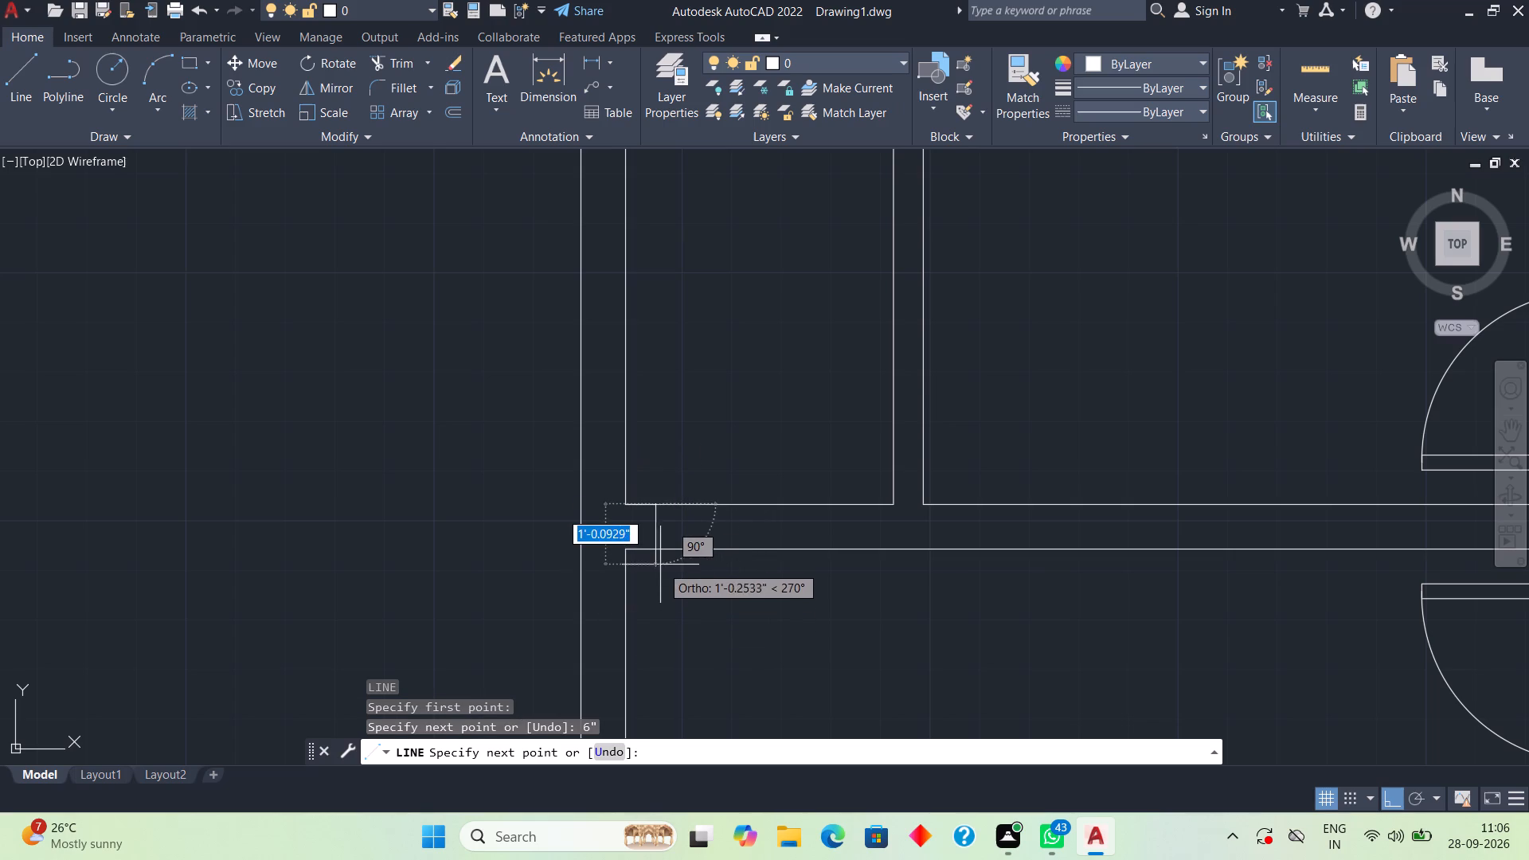
{"action": "scroll", "coordinate": [659, 549], "scroll_direction": "up", "scroll_amount": 5}
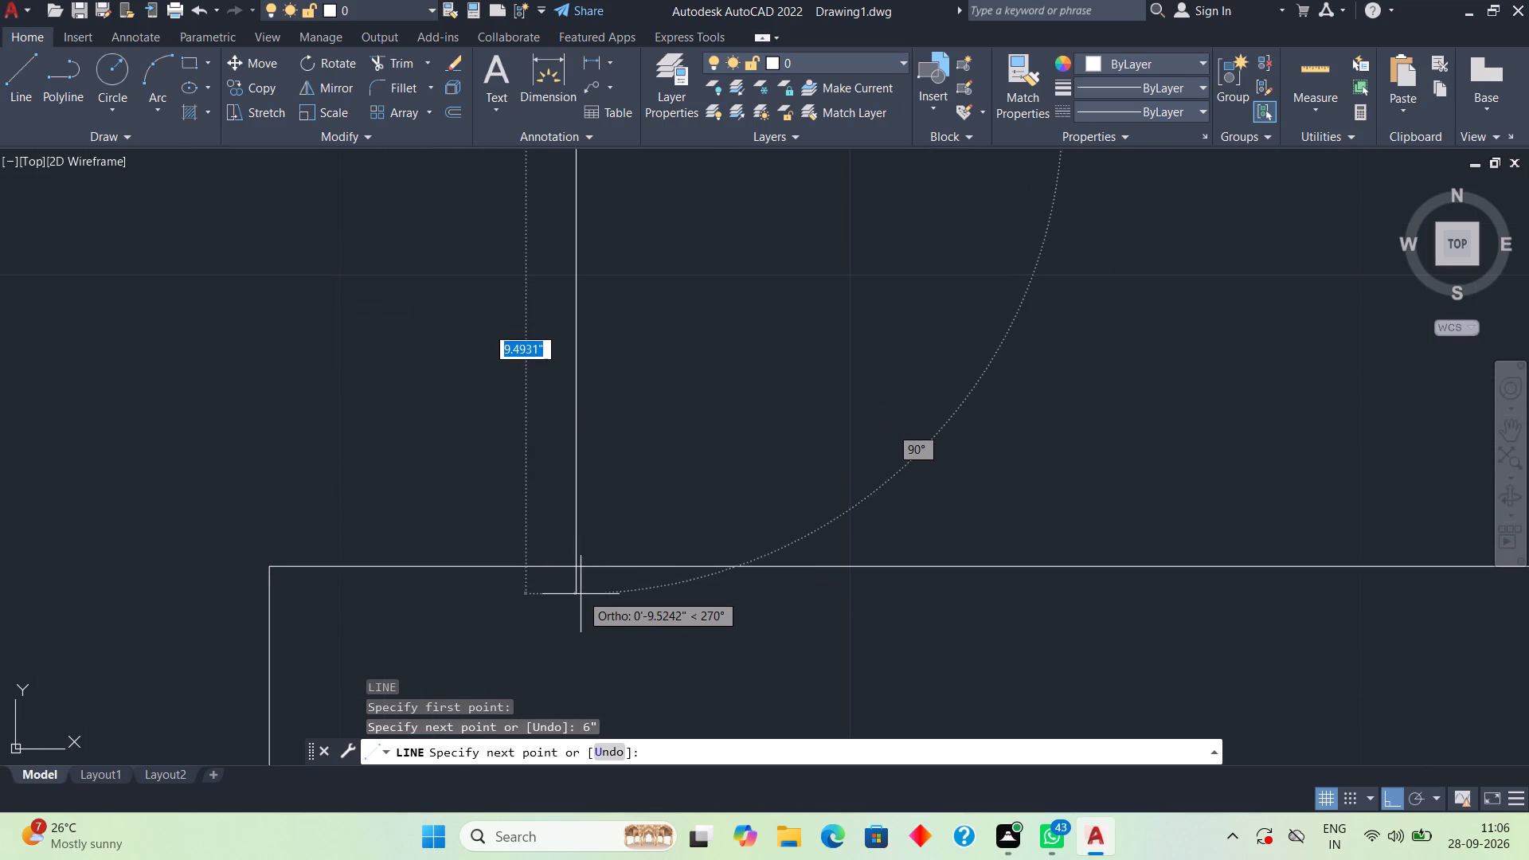
{"action": "left_click", "coordinate": [581, 586]}
{"action": "key", "text": "space"}
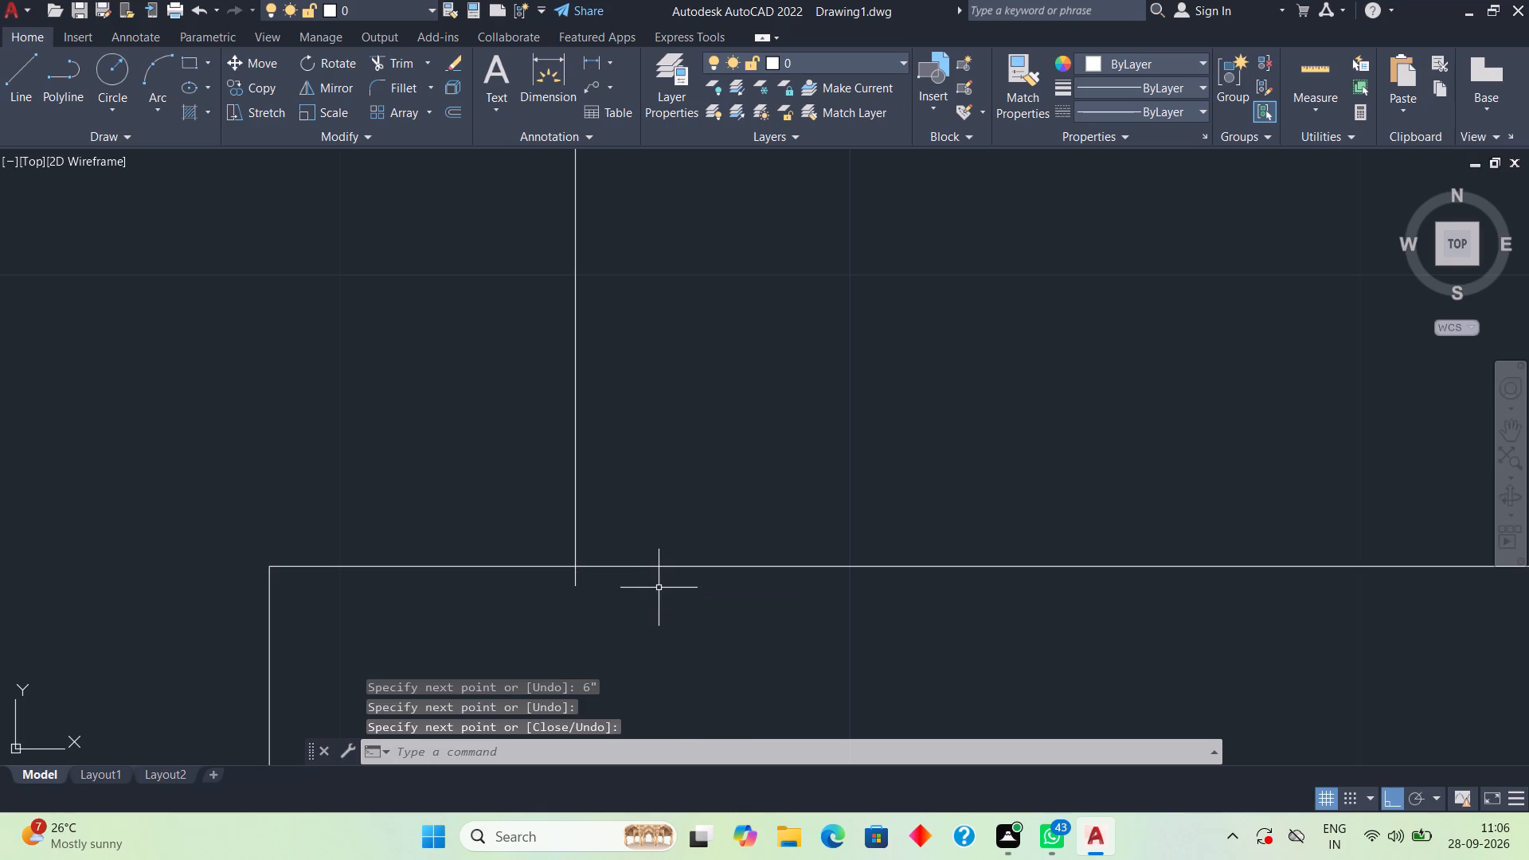
Trim the new vertical jamb line's overshoot below the wall's lower face.
{"action": "key", "text": "r"}
{"action": "key", "text": "Escape"}
{"action": "type", "text": "tr"}
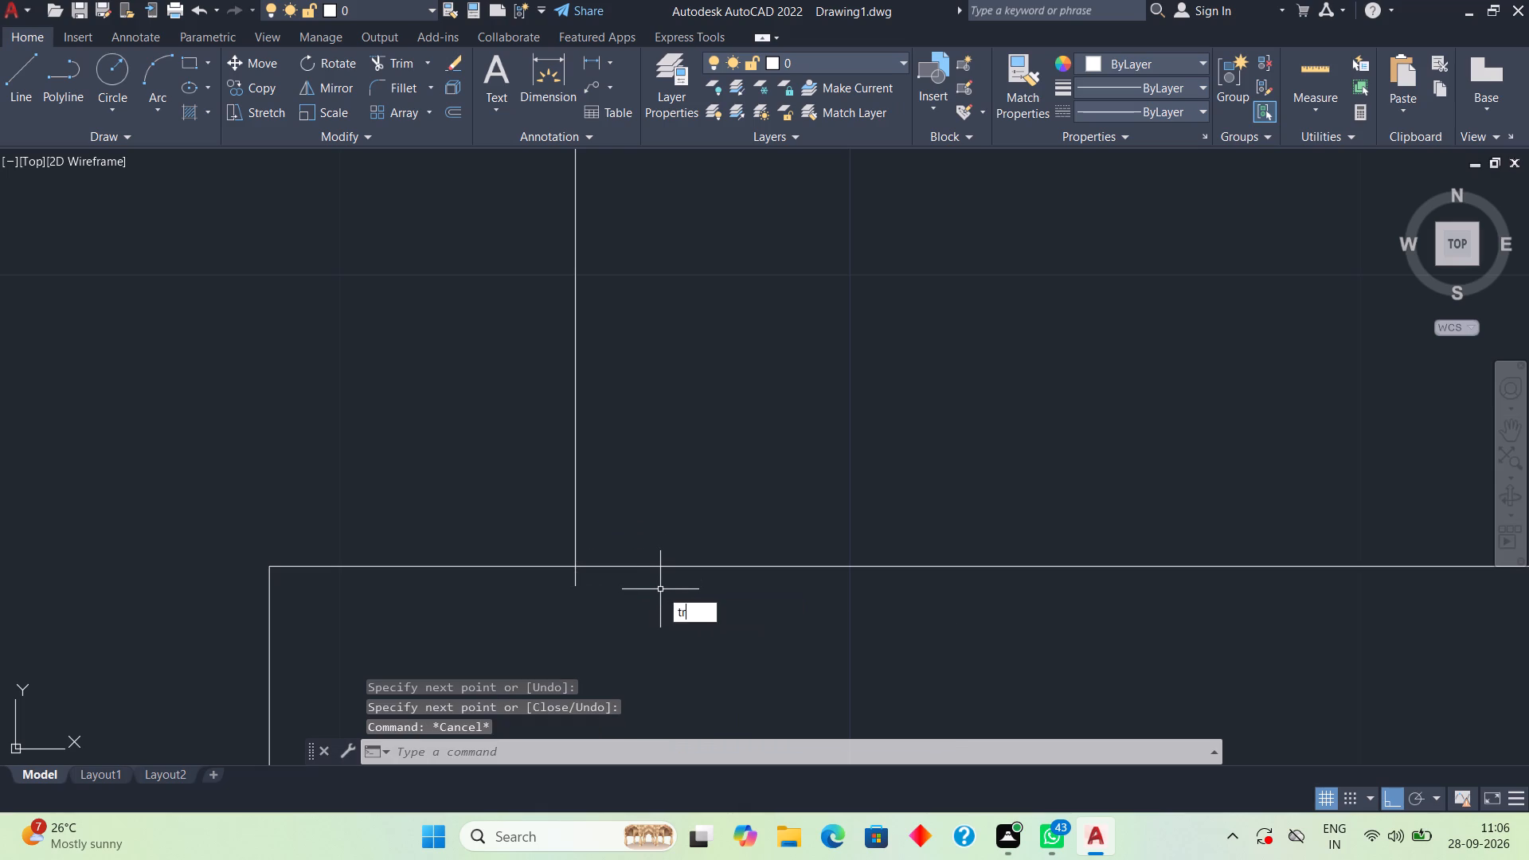
{"action": "key", "text": "space"}
{"action": "key", "text": "space"}
{"action": "left_click", "coordinate": [577, 587]}
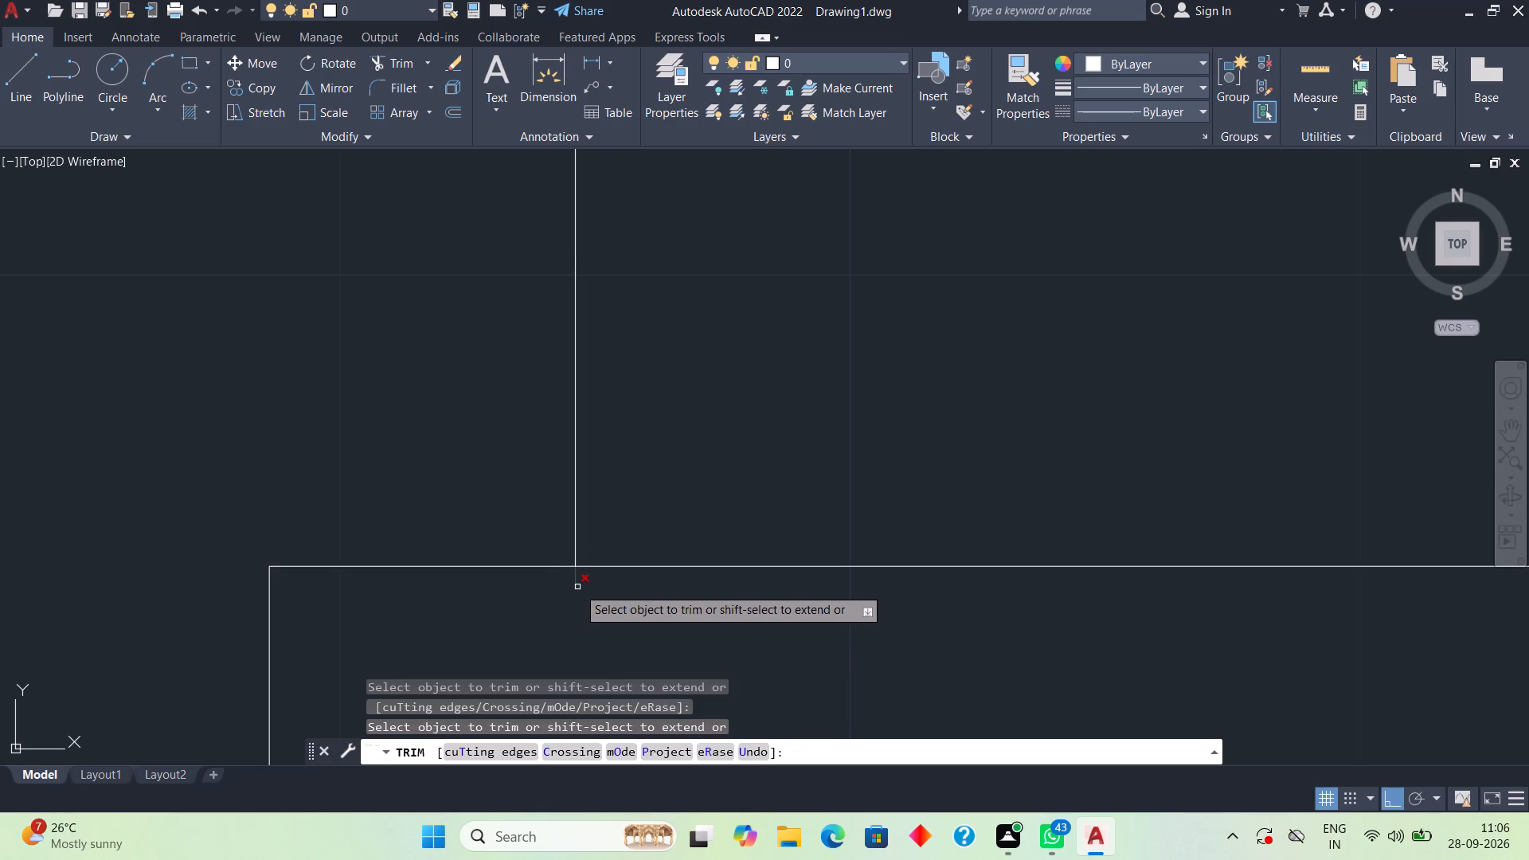
{"action": "key", "text": "space"}
Delete the 6" guide segment lying along the wall's upper face beside the jamb line.
{"action": "middle_click_drag", "start_coordinate": [537, 440], "coordinate": [663, 683]}
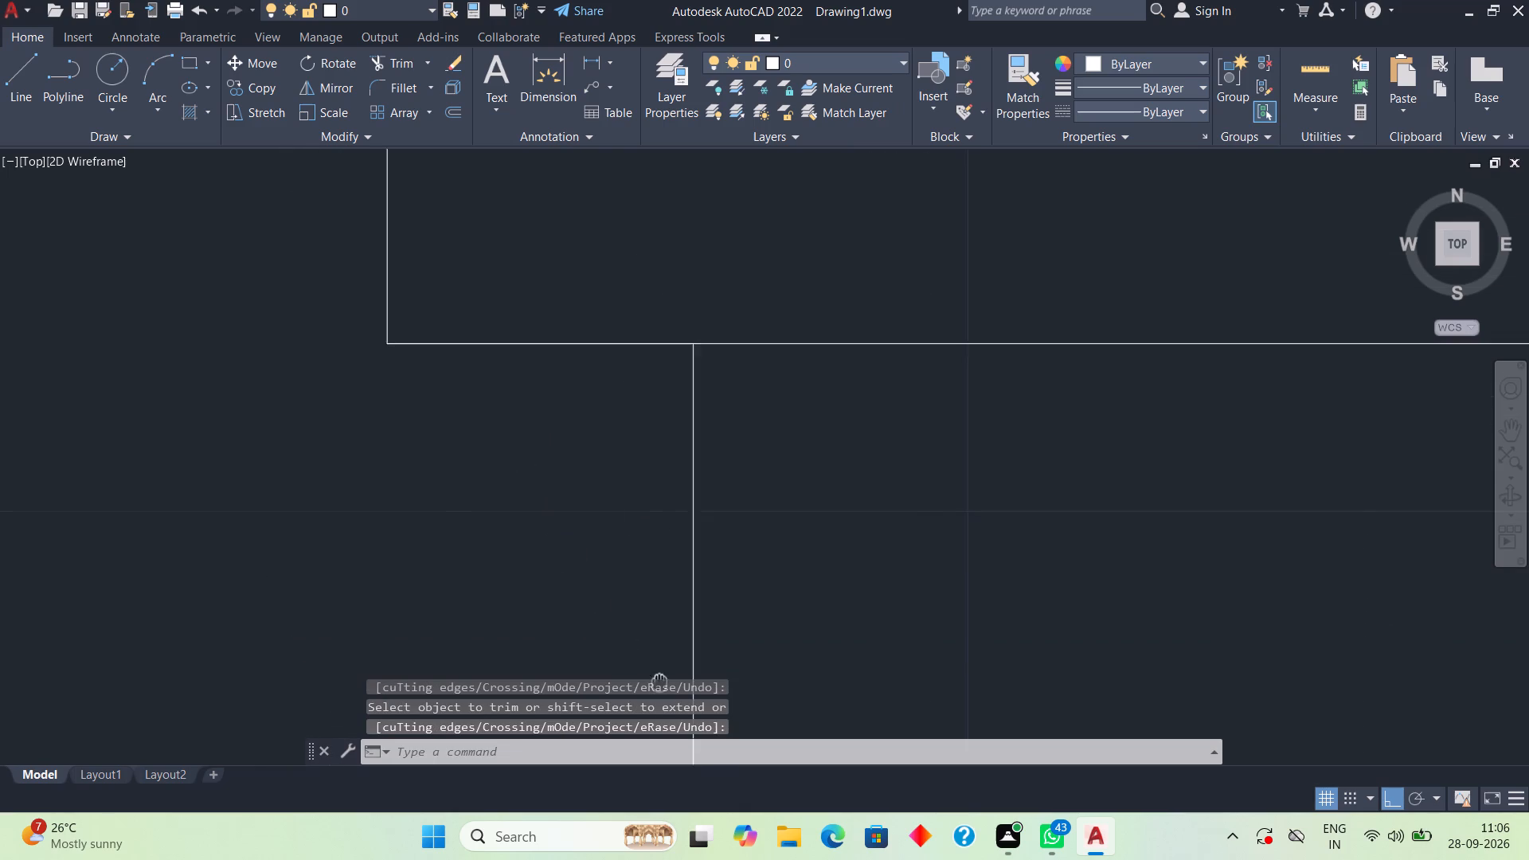
{"action": "middle_click_drag", "start_coordinate": [663, 683], "coordinate": [664, 678]}
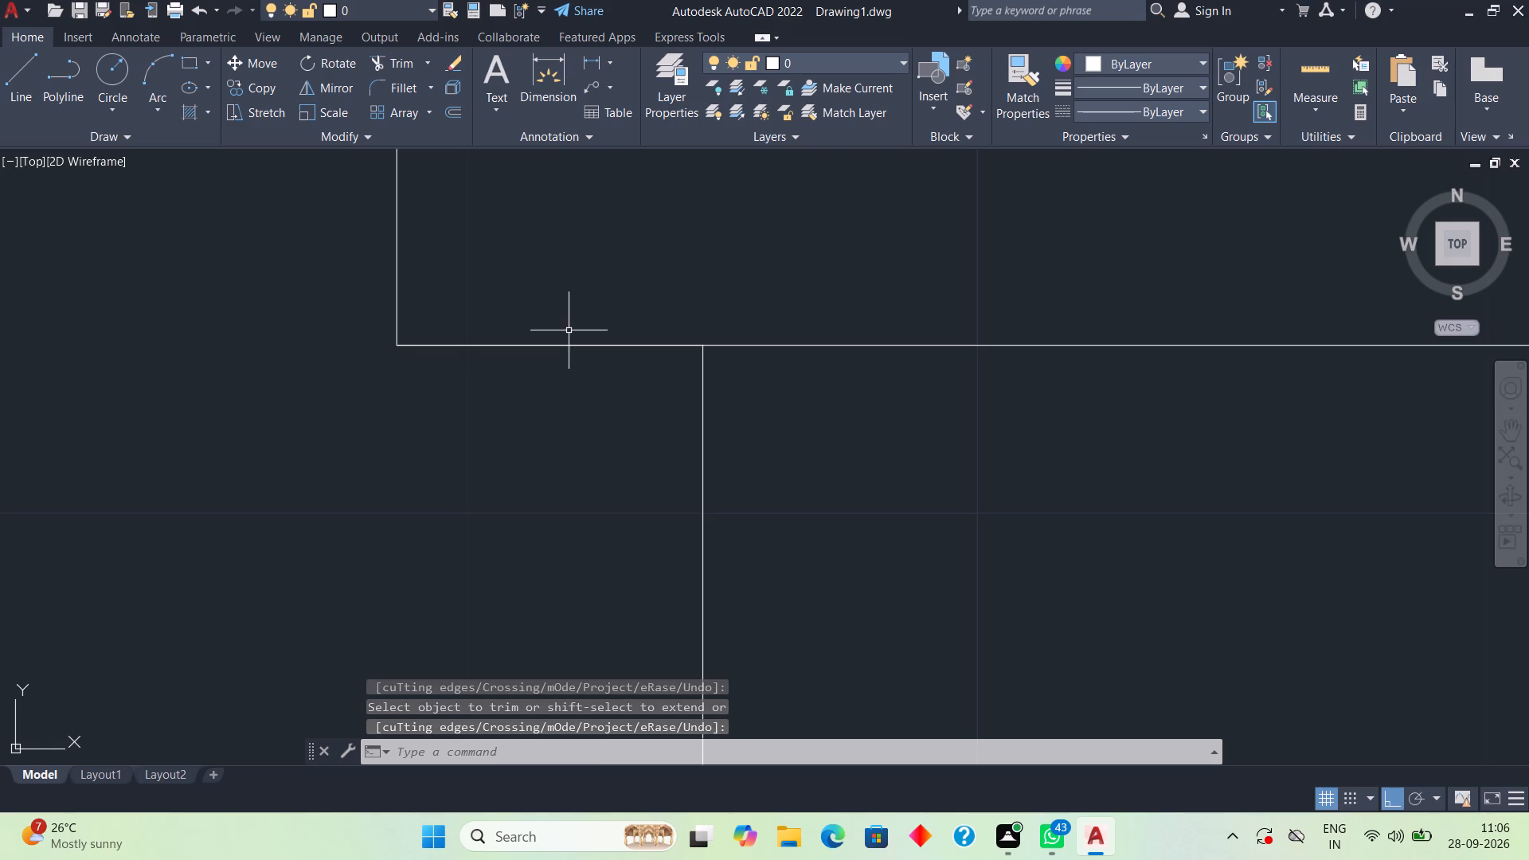
{"action": "left_click", "coordinate": [569, 344]}
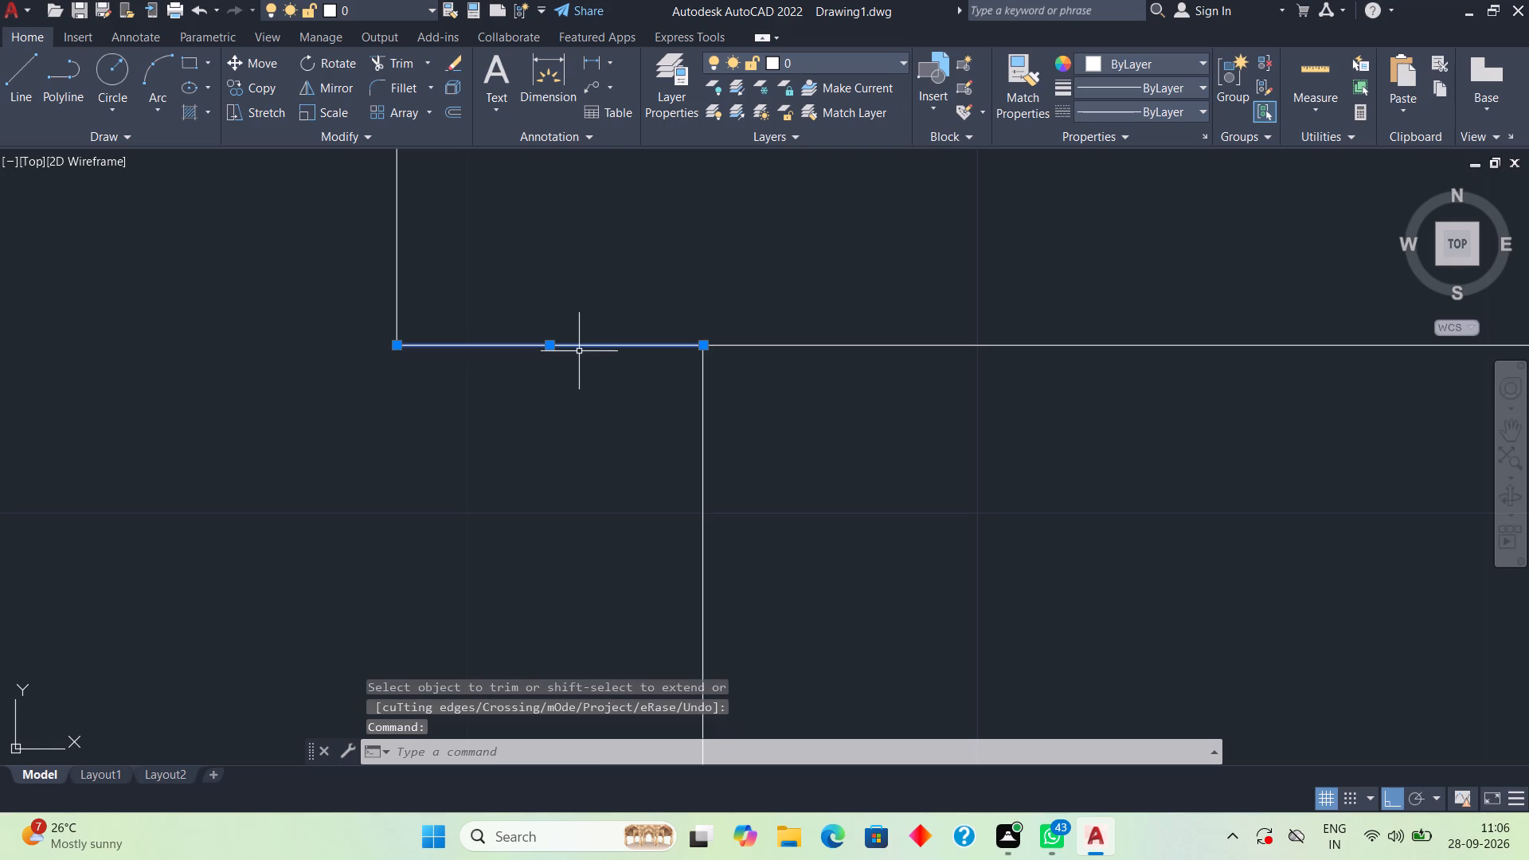
{"action": "key", "text": "Delete"}
Draw a door frame from the jamb line's midpoint, 2" right and about 5" down past the wall's lower face.
{"action": "scroll", "coordinate": [671, 404], "scroll_direction": "down", "scroll_amount": 3}
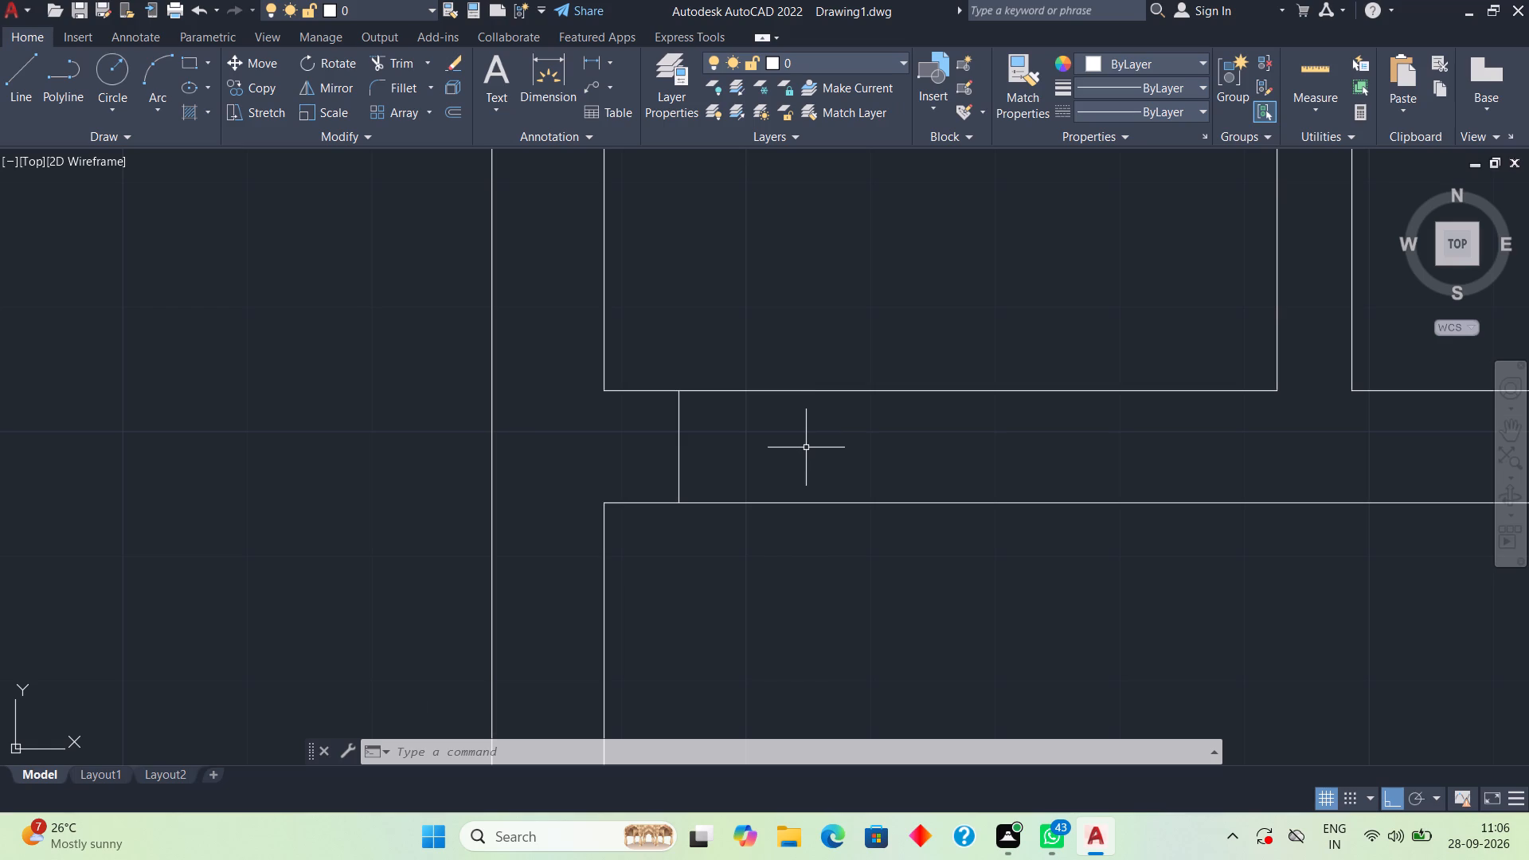
{"action": "scroll", "coordinate": [806, 448], "scroll_direction": "up", "scroll_amount": 1}
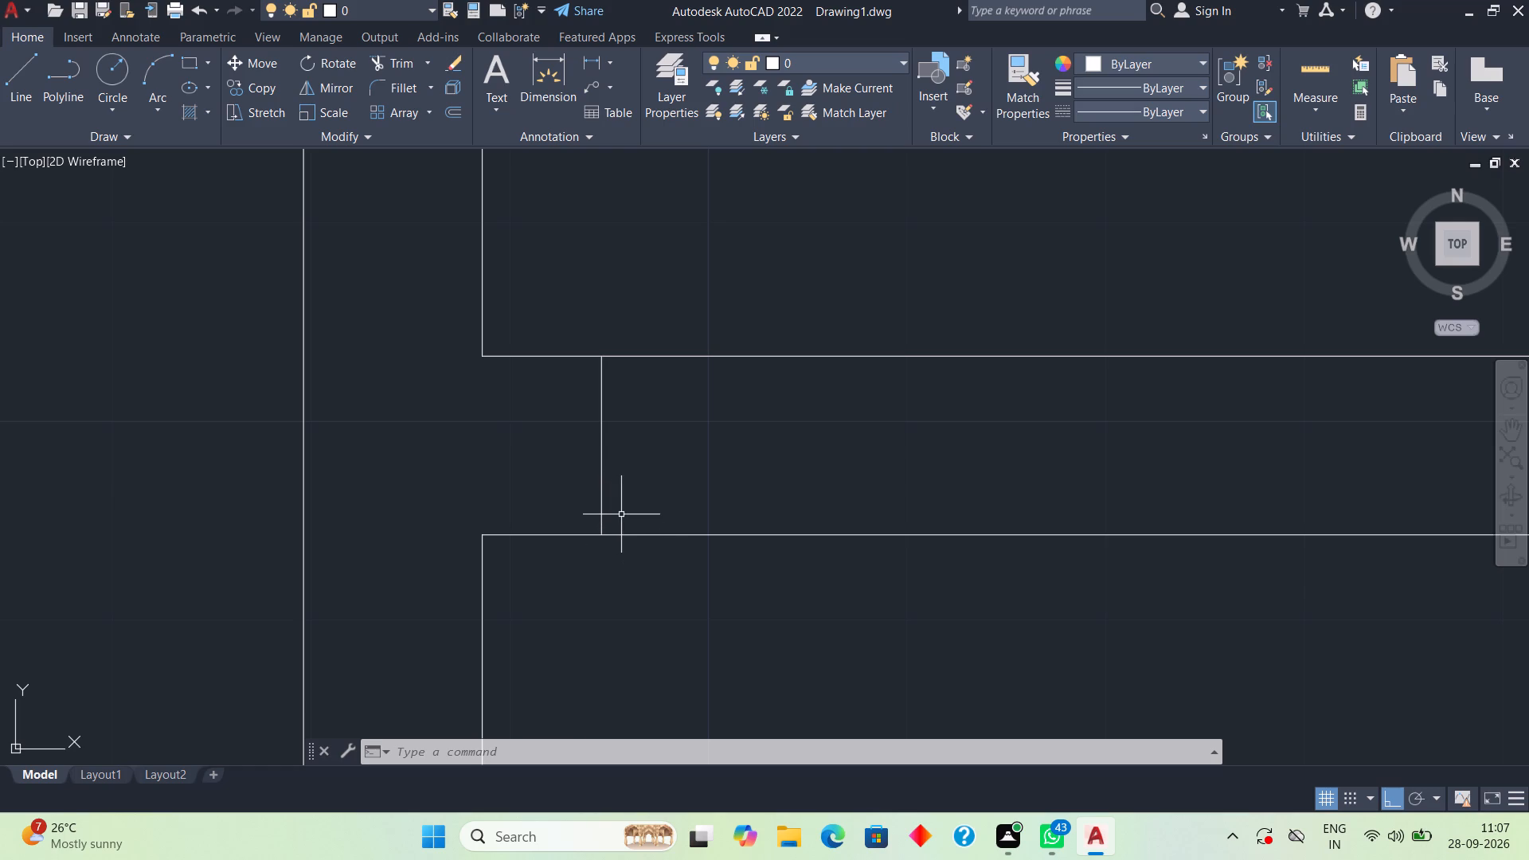
{"action": "key", "text": "l"}
{"action": "key", "text": "Return"}
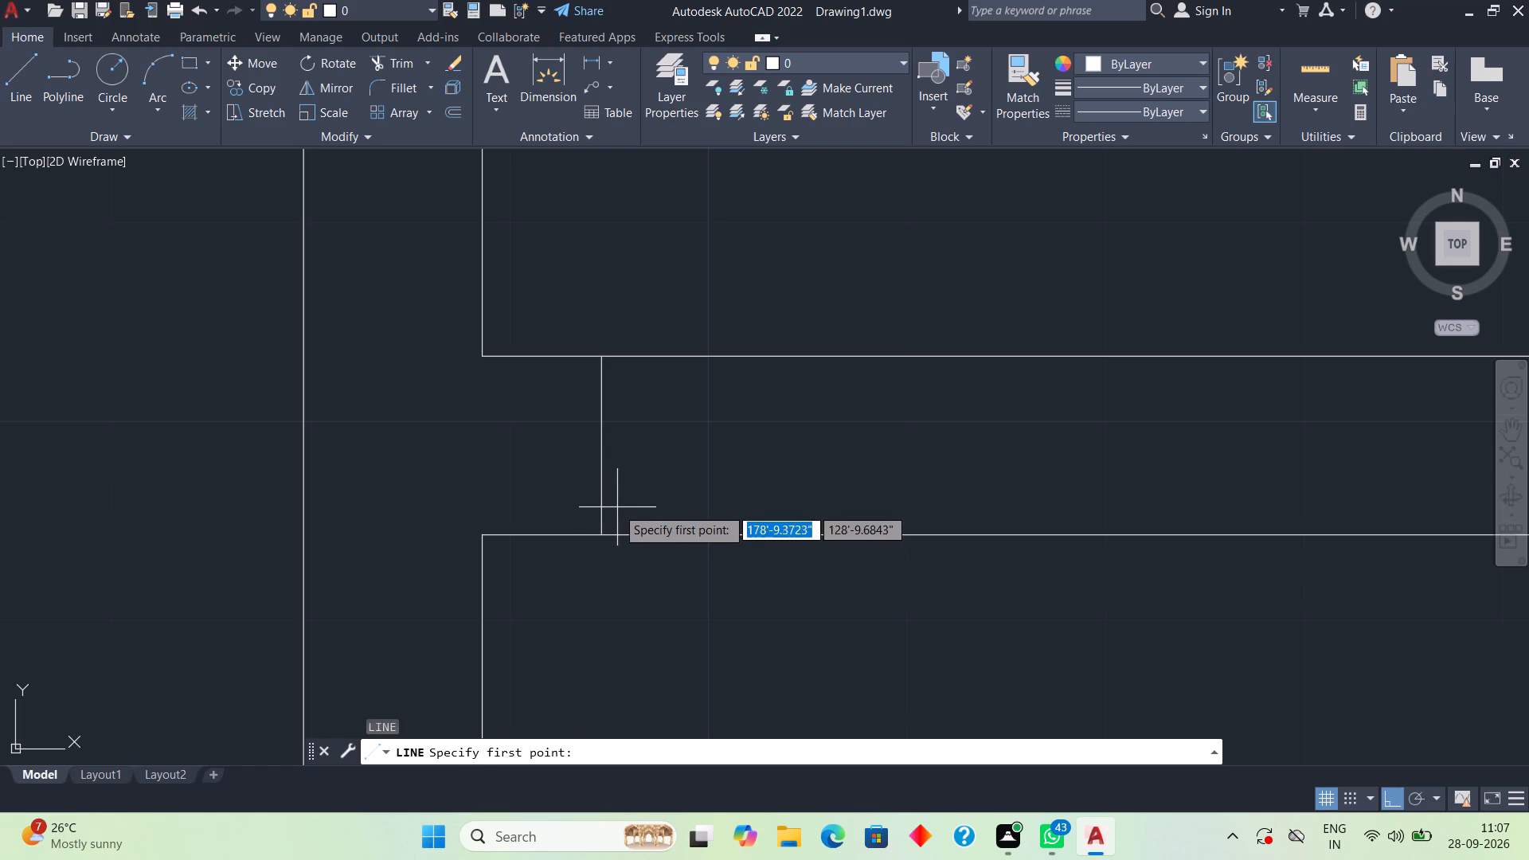
{"action": "left_click", "coordinate": [607, 444]}
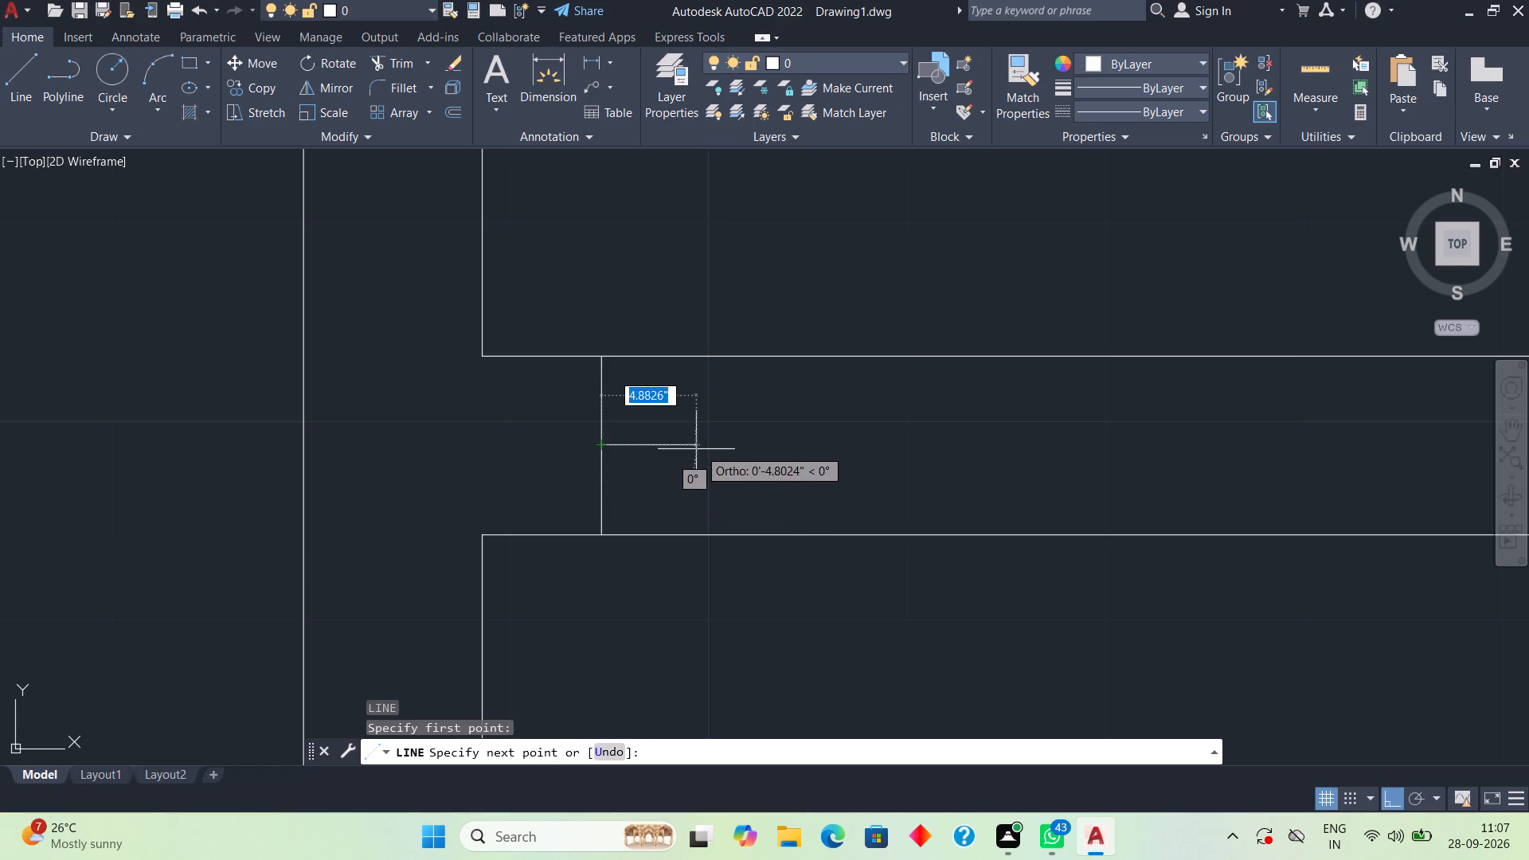
{"action": "key", "text": "2"}
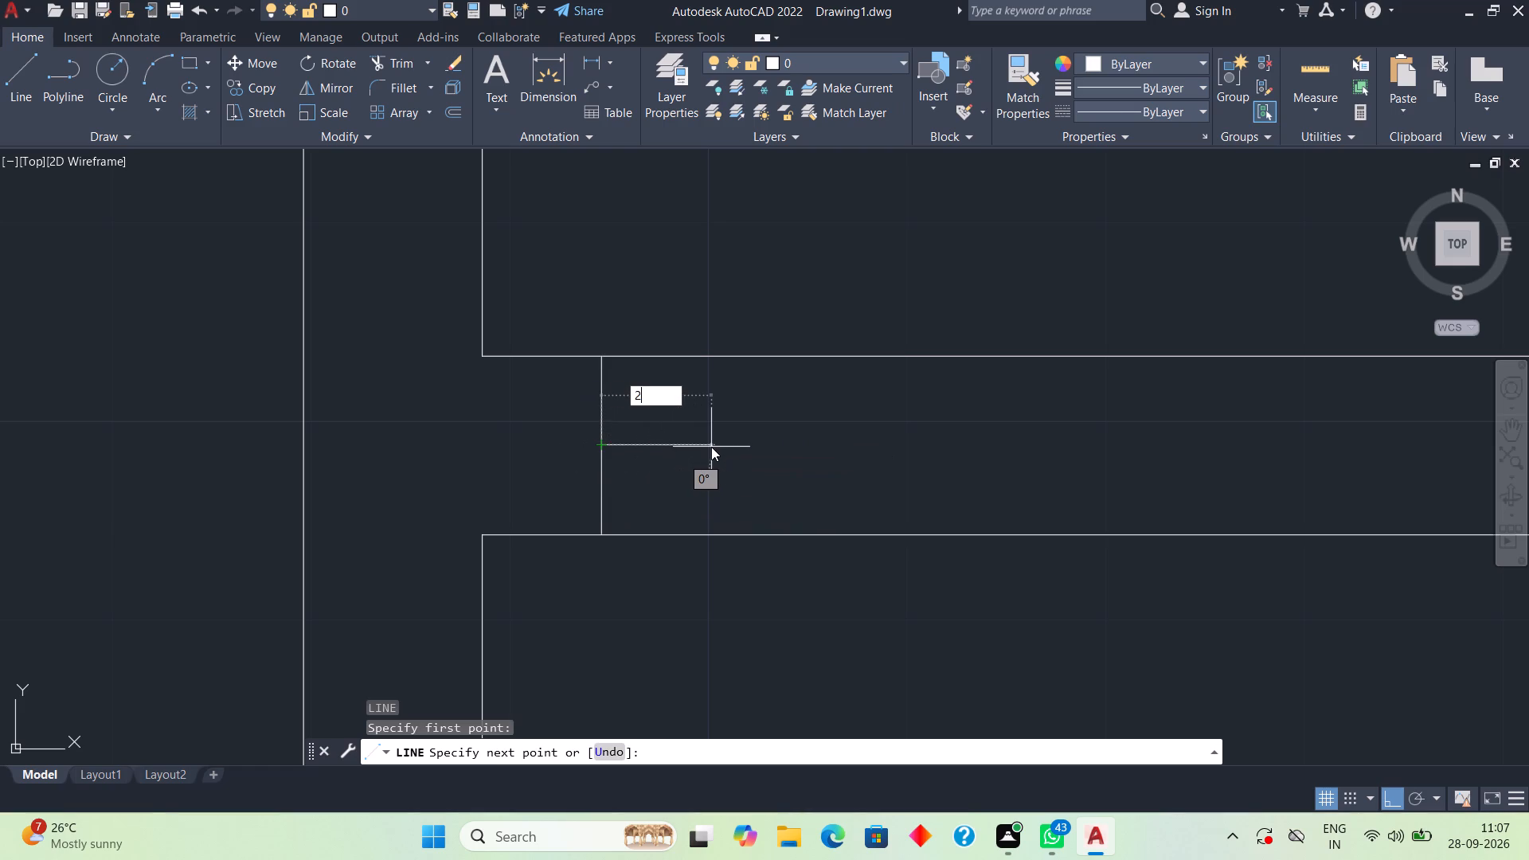
{"action": "key", "text": "shift+quotedbl"}
{"action": "key", "text": "Return"}
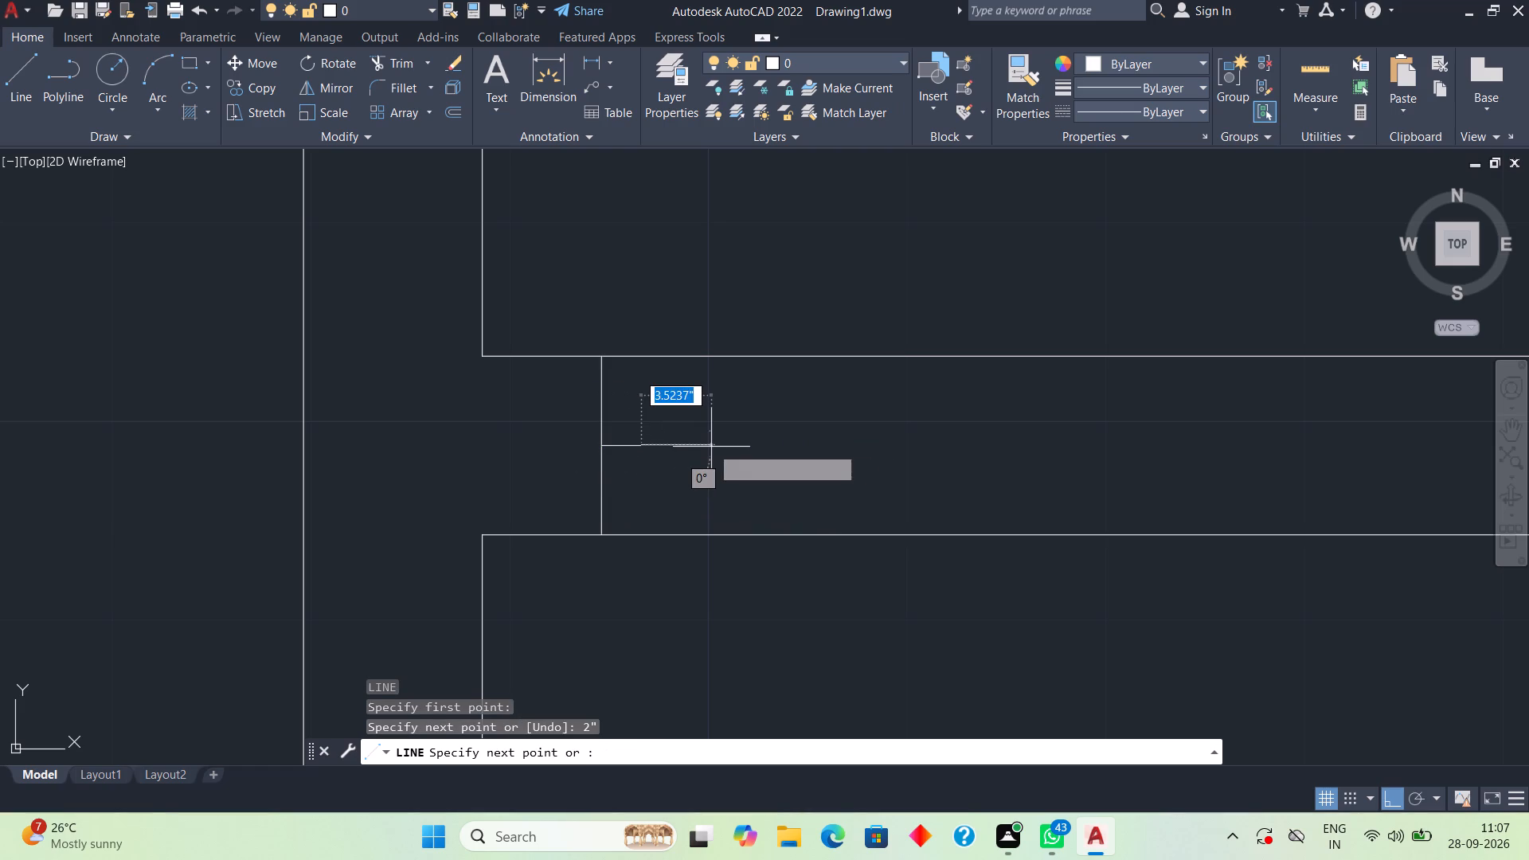
{"action": "left_click", "coordinate": [643, 548]}
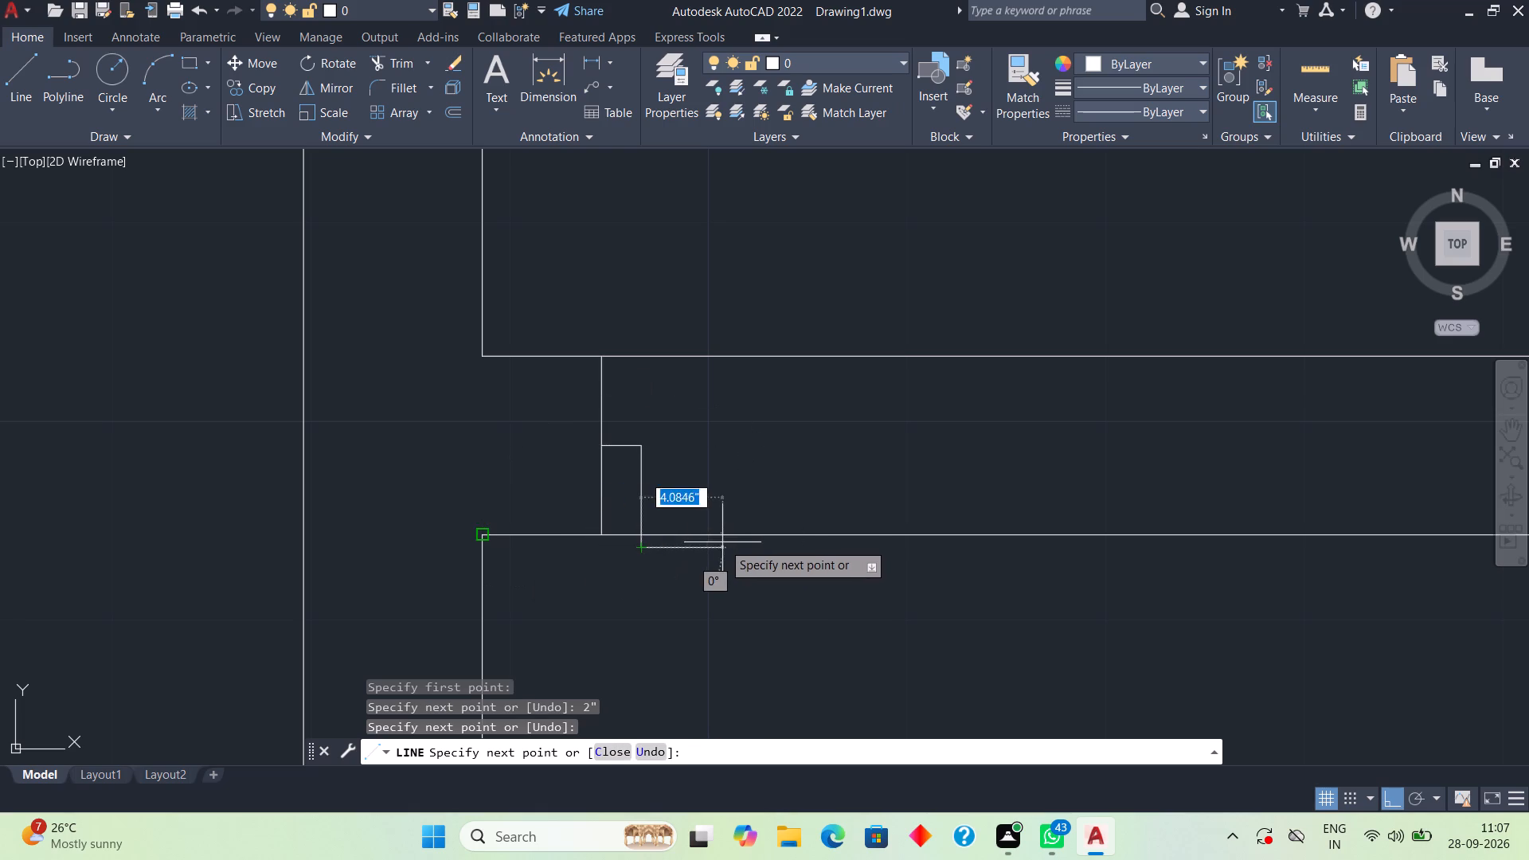
{"action": "key", "text": "space"}
Trim the left door frame's vertical line where it extends below the wall's lower face.
{"action": "type", "text": "tr"}
{"action": "key", "text": "space"}
{"action": "key", "text": "space"}
{"action": "key", "text": "space"}
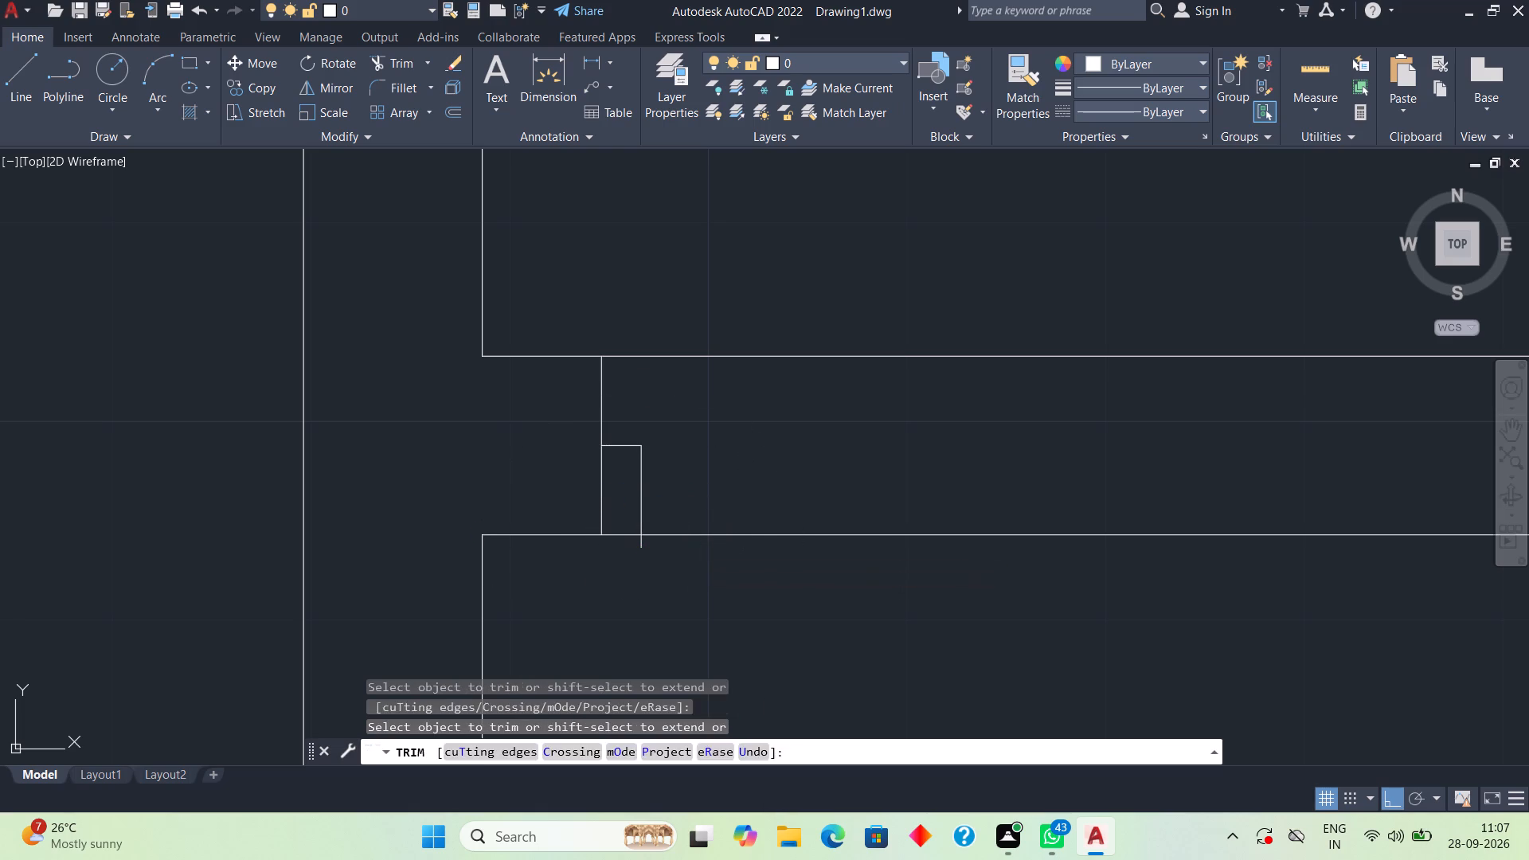
{"action": "type", "text": "tr"}
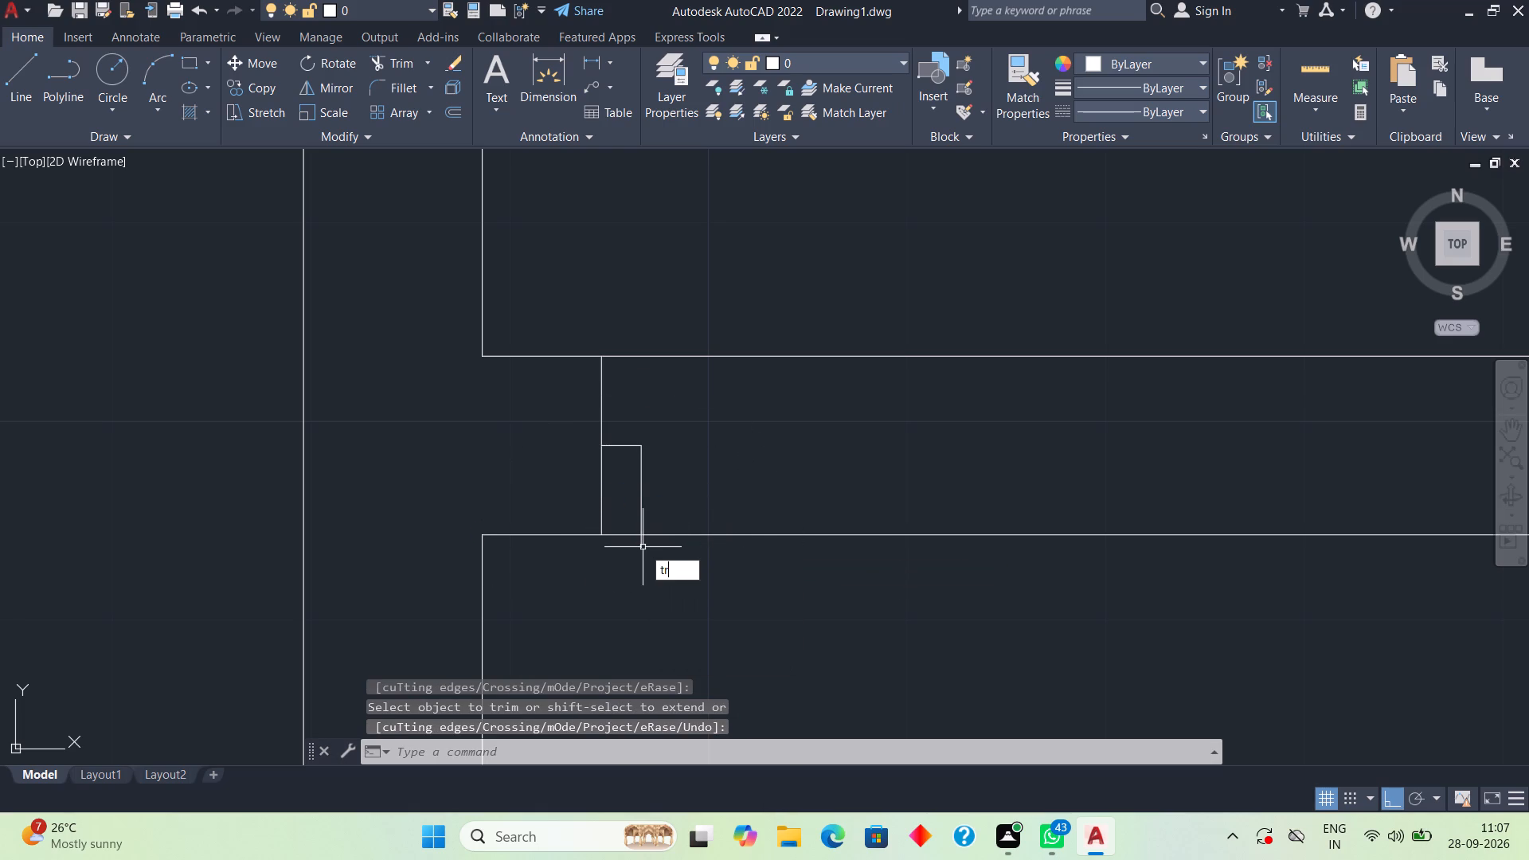
{"action": "key", "text": "space"}
{"action": "left_click", "coordinate": [642, 547]}
{"action": "key", "text": "space"}
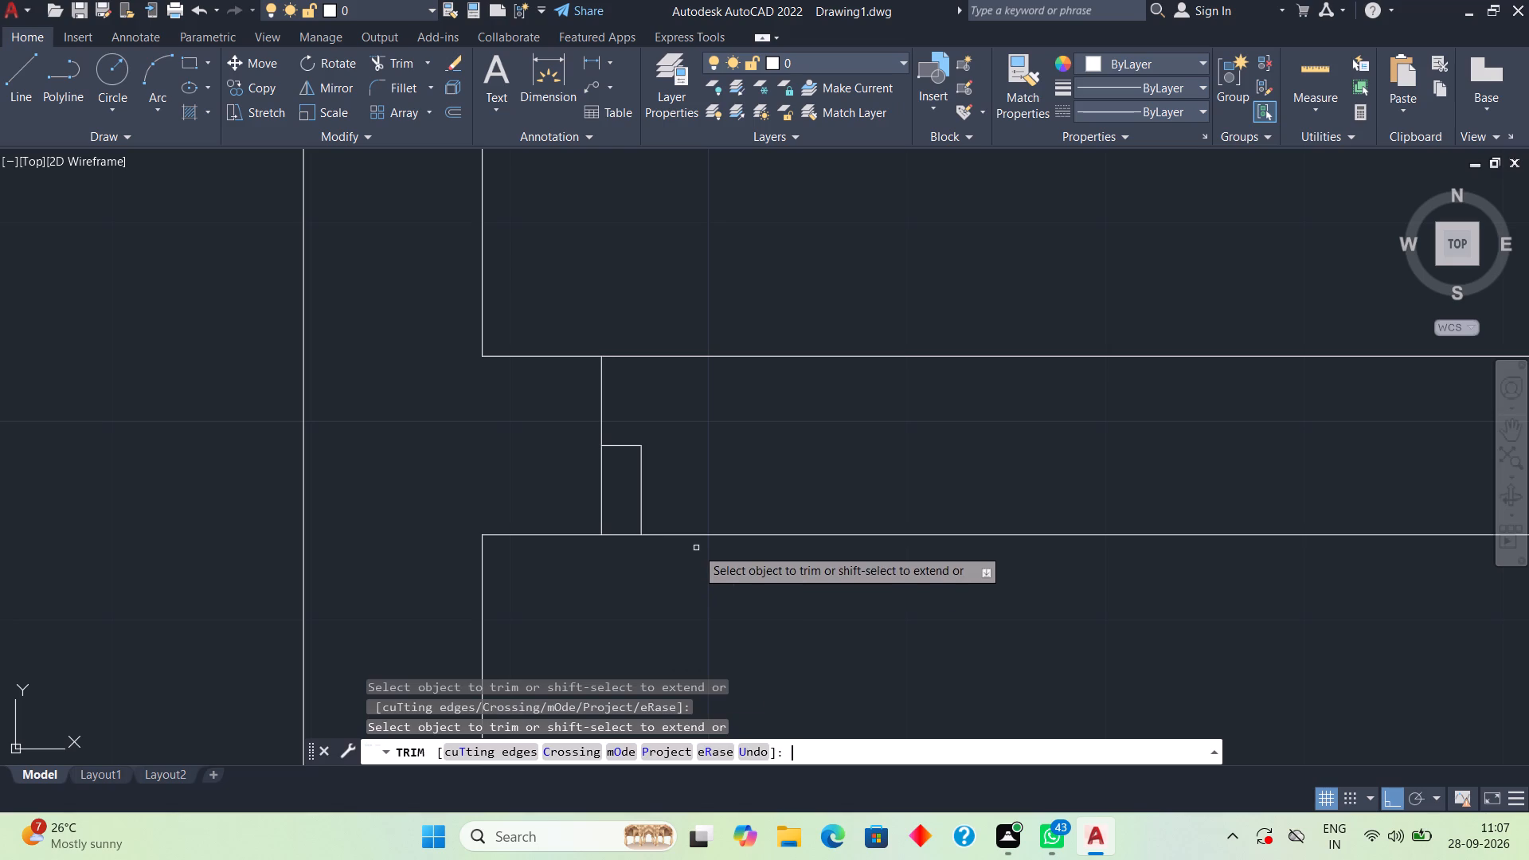
Offset the jamb line 2'6" to the right to mark the other side of the doorway.
{"action": "scroll", "coordinate": [695, 551], "scroll_direction": "down", "scroll_amount": 1}
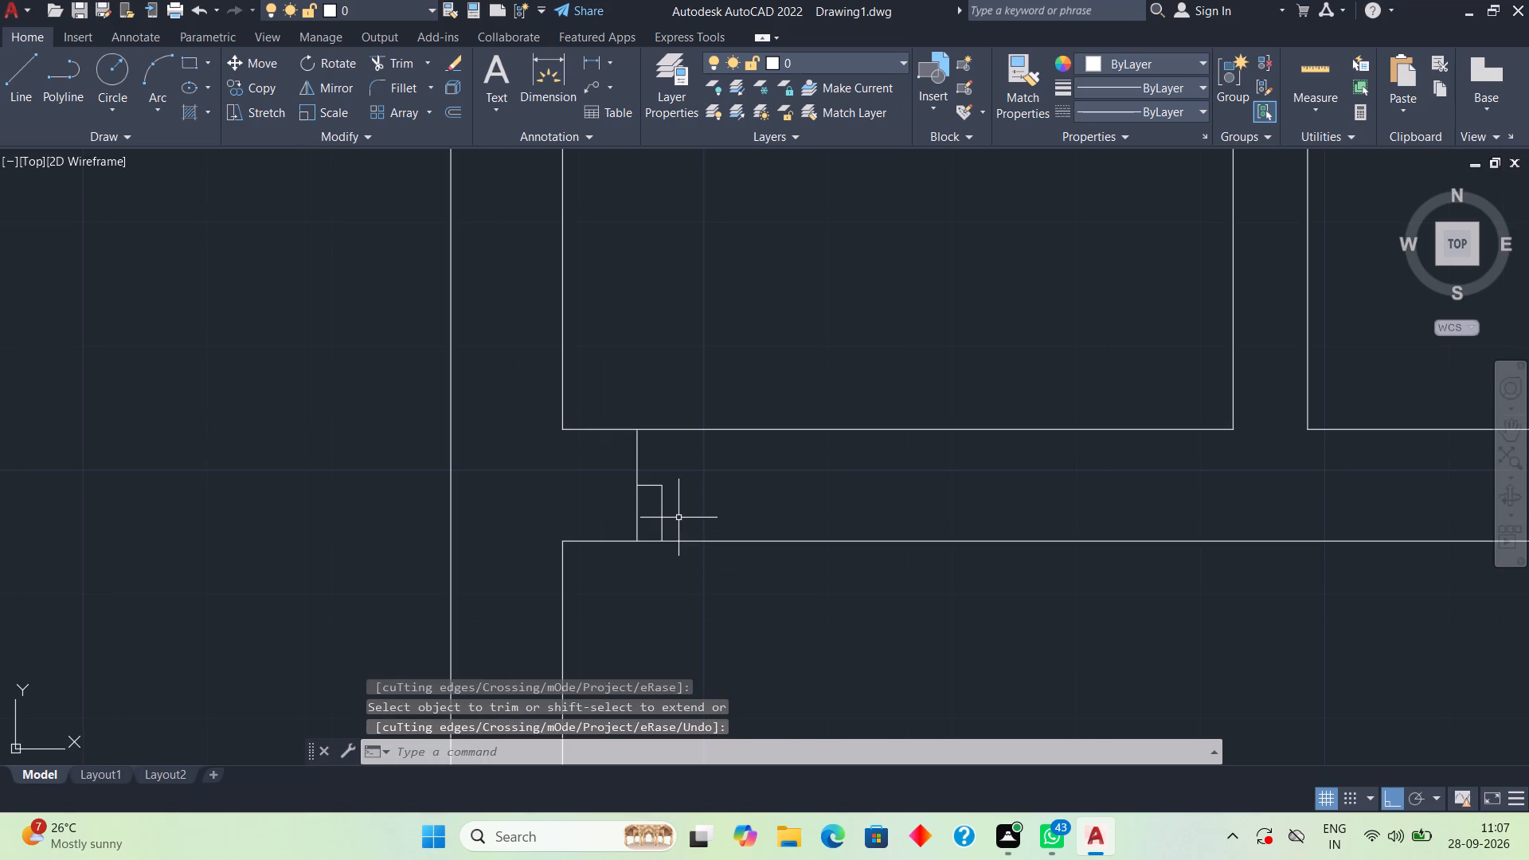
{"action": "key", "text": "o"}
{"action": "key", "text": "space"}
{"action": "key", "text": "space"}
{"action": "left_click", "coordinate": [635, 463]}
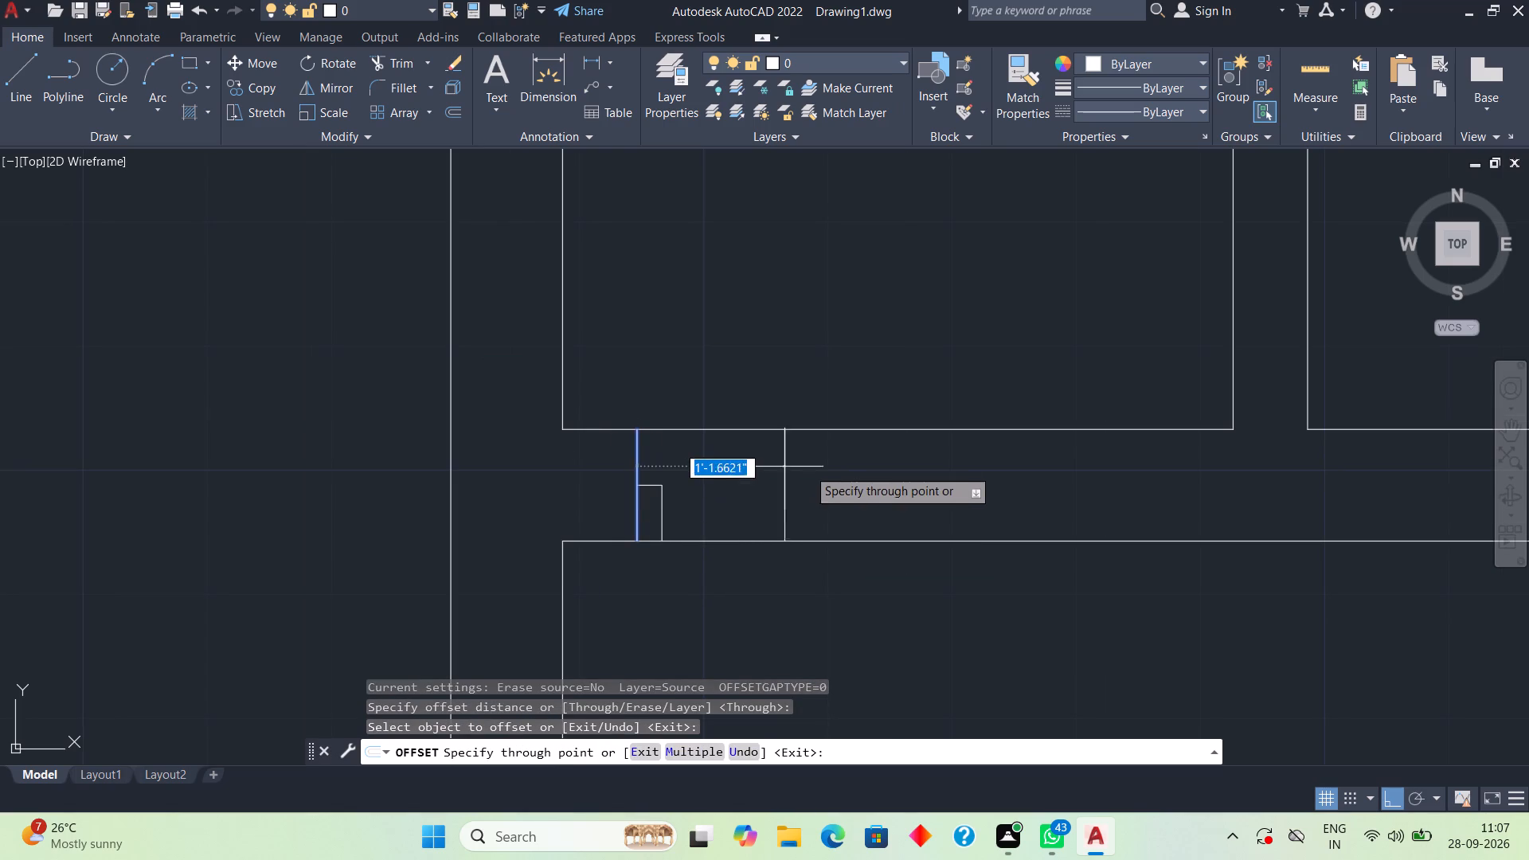
{"action": "type", "text": "2'6\""}
{"action": "key", "text": "Return"}
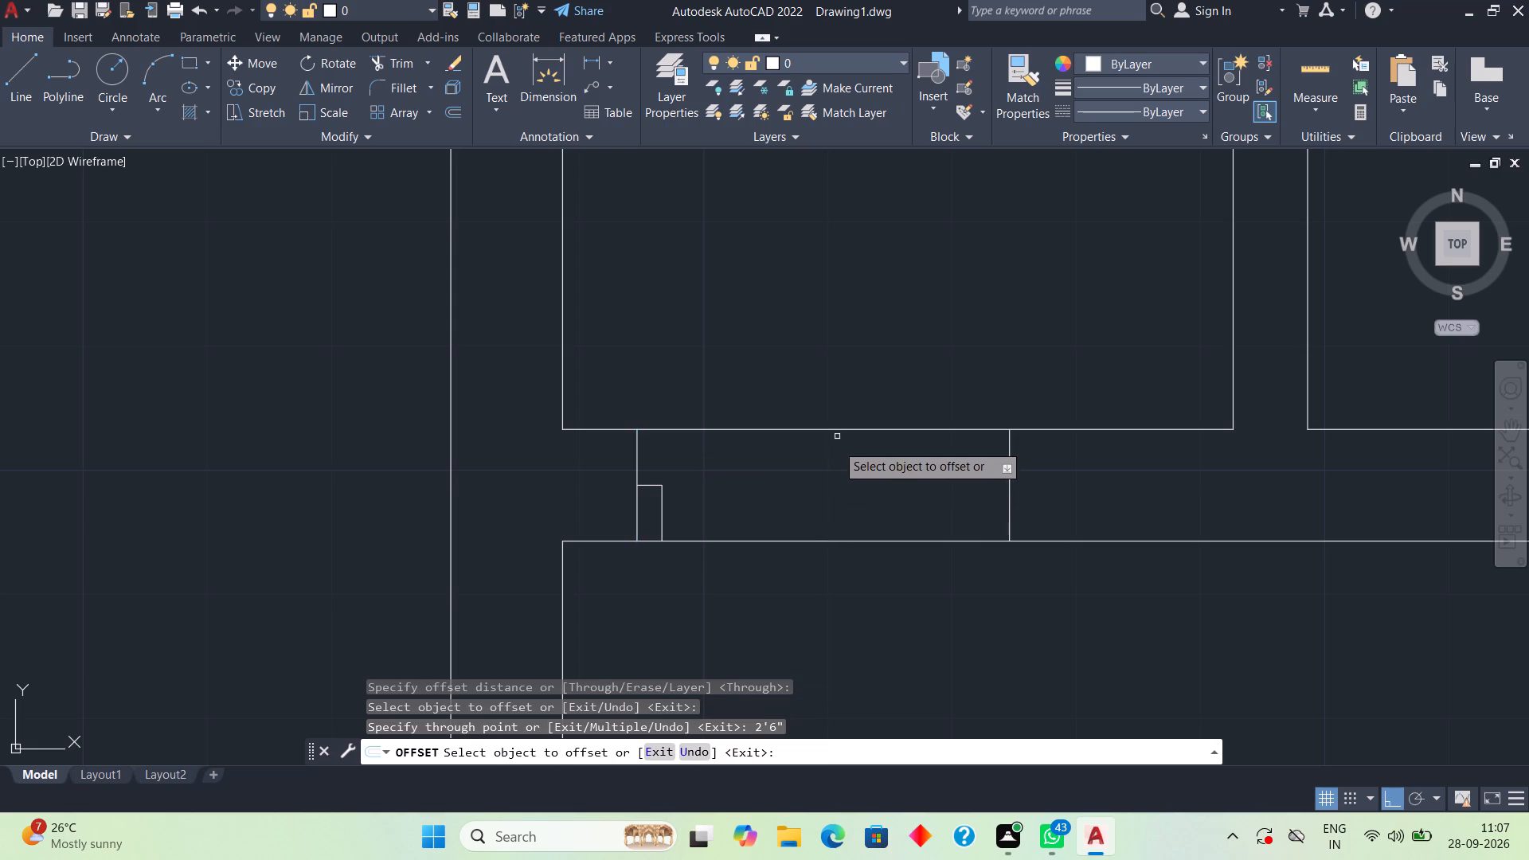
{"action": "key", "text": "space"}
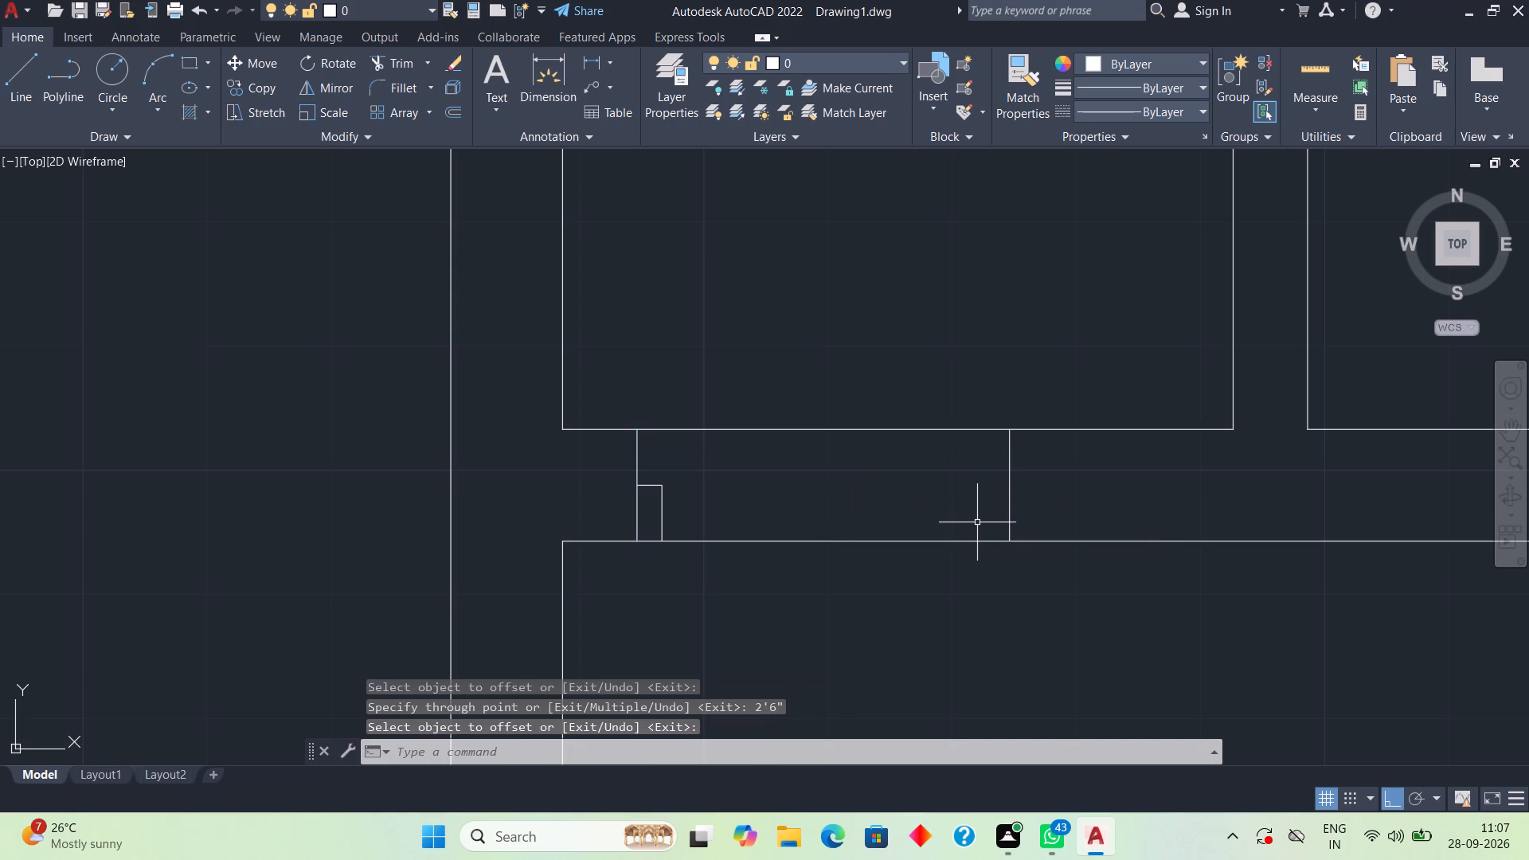
Draw the opposite door frame from the right jamb's midpoint, 2" left and about 5.4" down past the wall's lower face.
{"action": "type", "text": "l"}
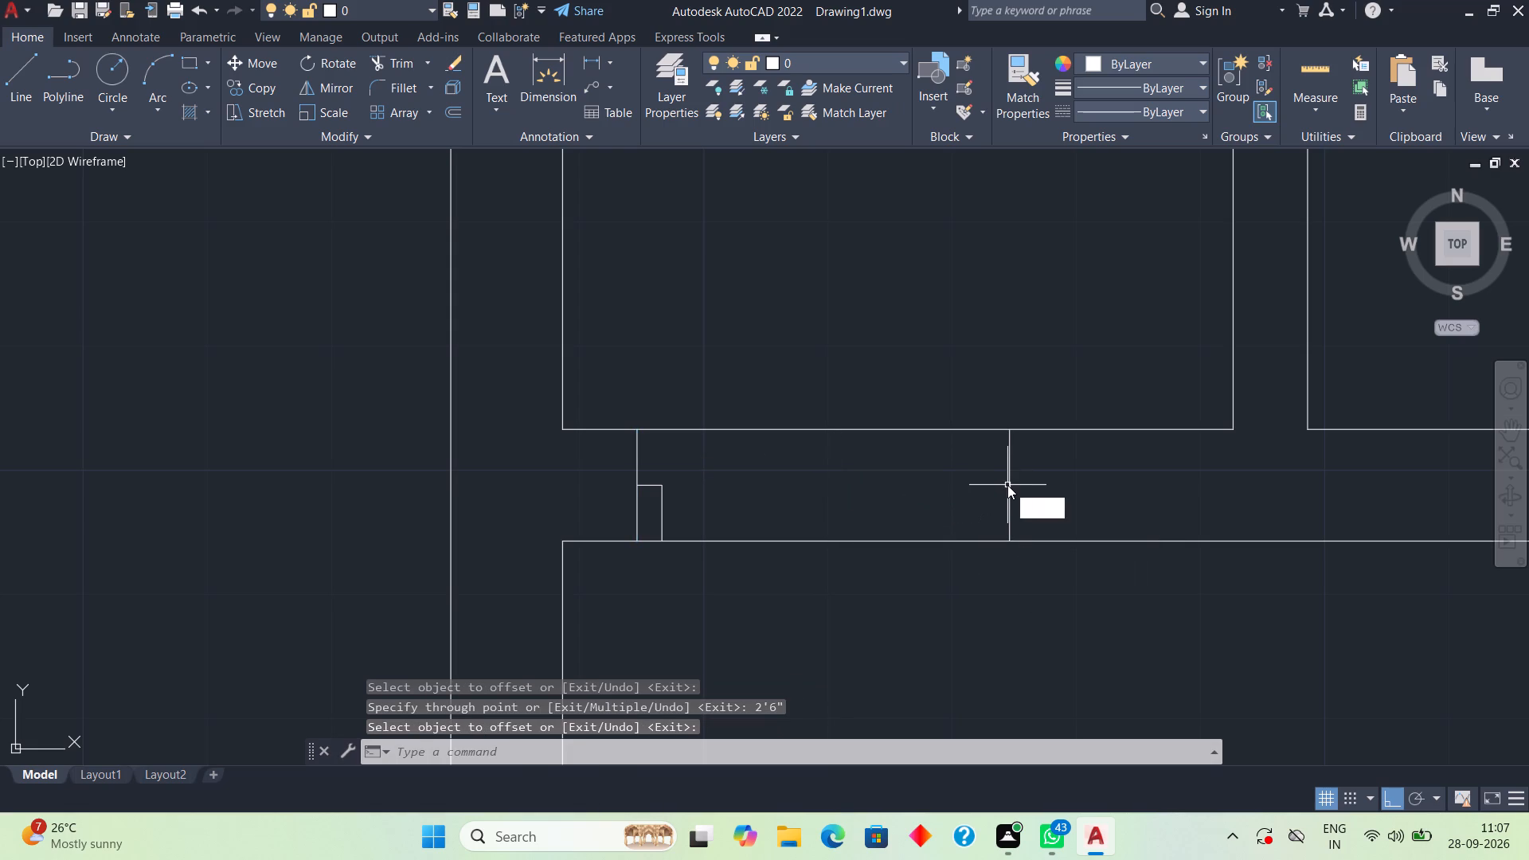
{"action": "key", "text": "space"}
{"action": "left_click", "coordinate": [1007, 479]}
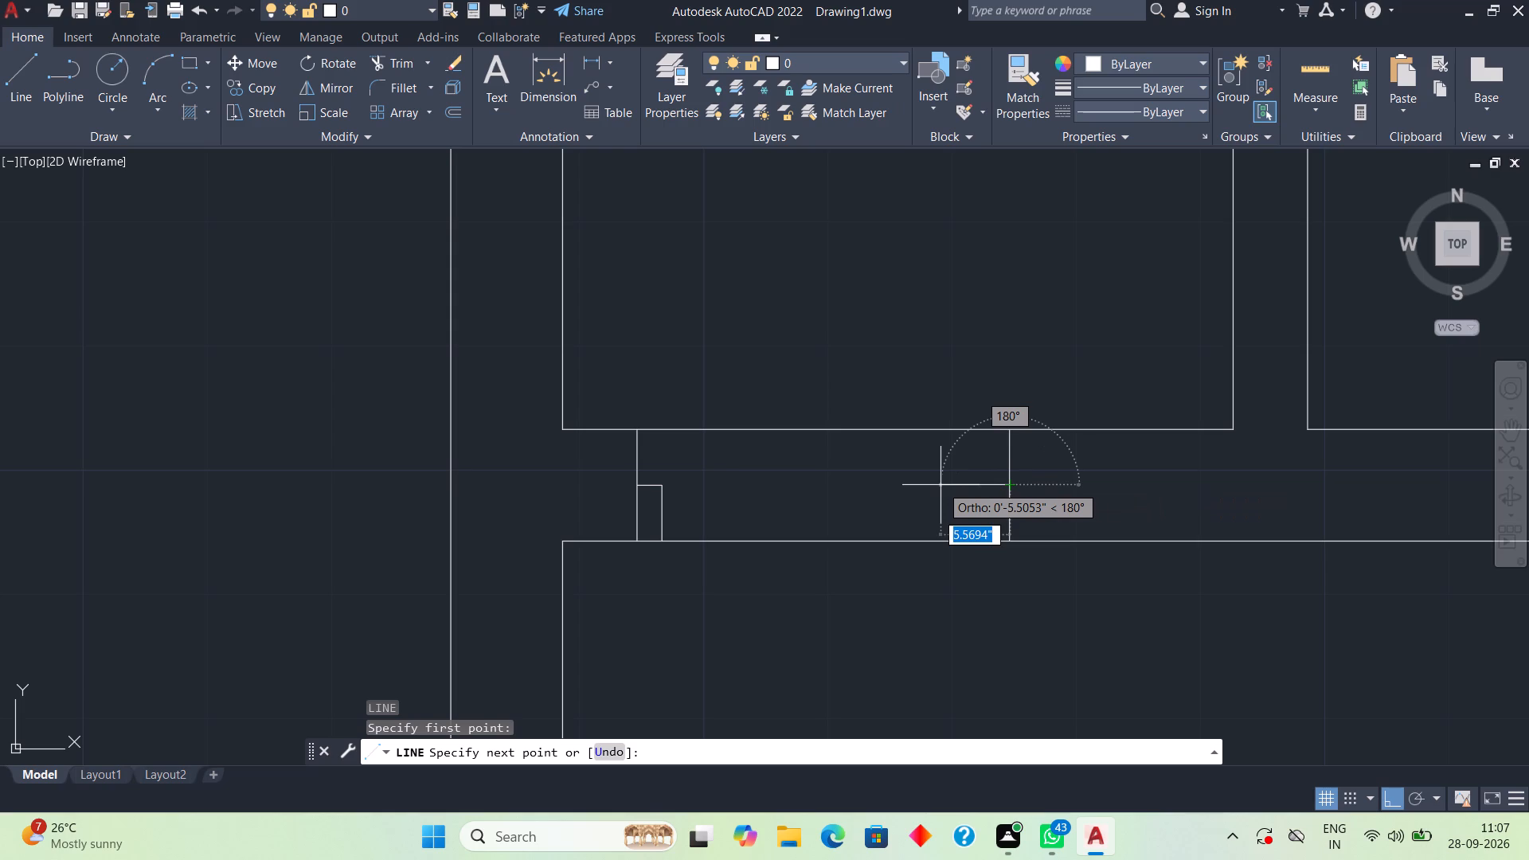
{"action": "type", "text": "2\""}
{"action": "key", "text": "Return"}
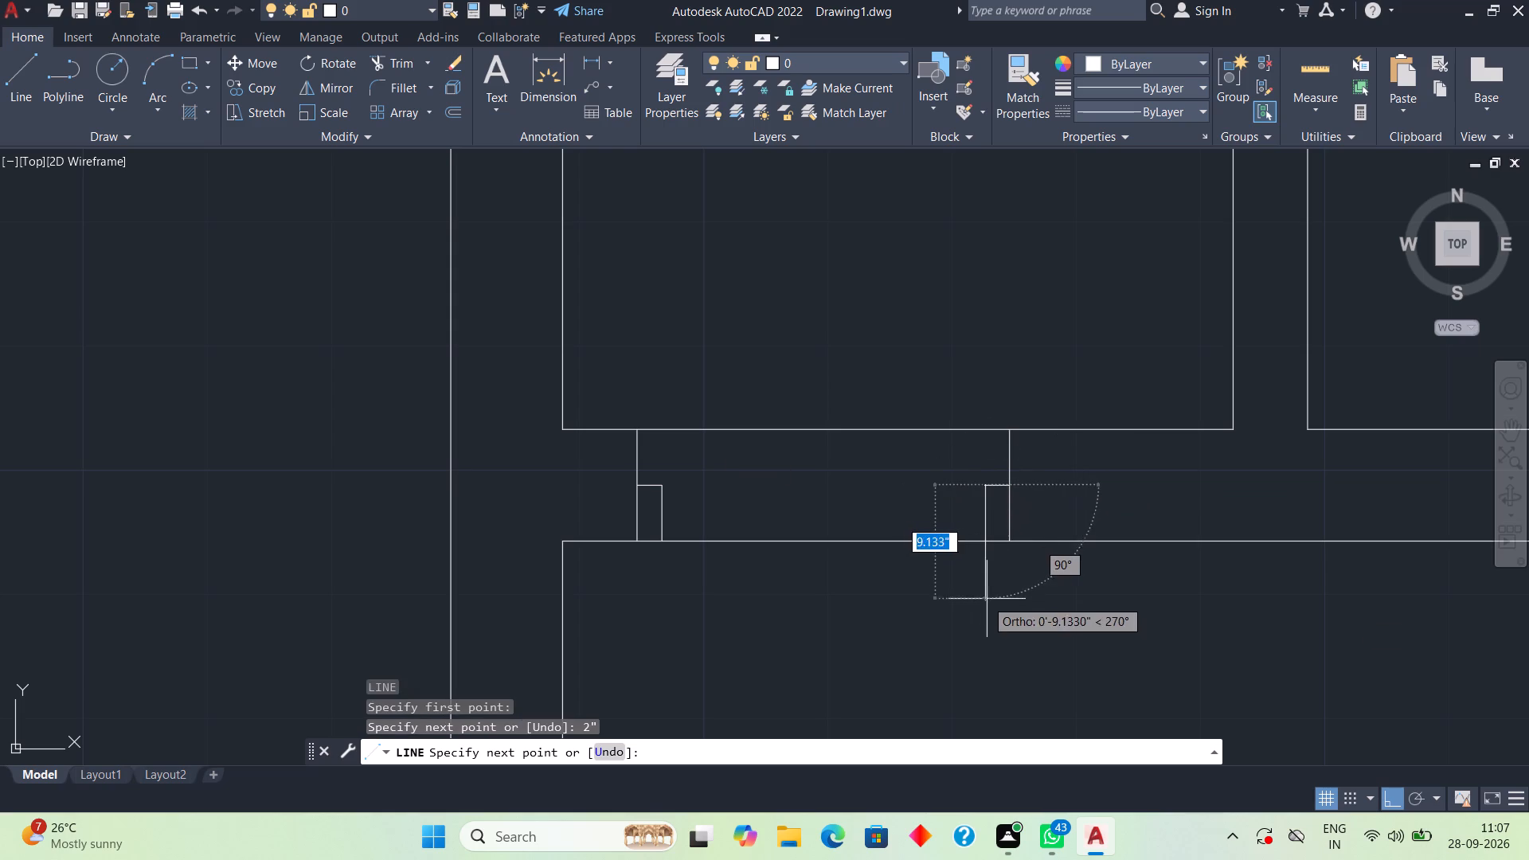
{"action": "left_click", "coordinate": [993, 553]}
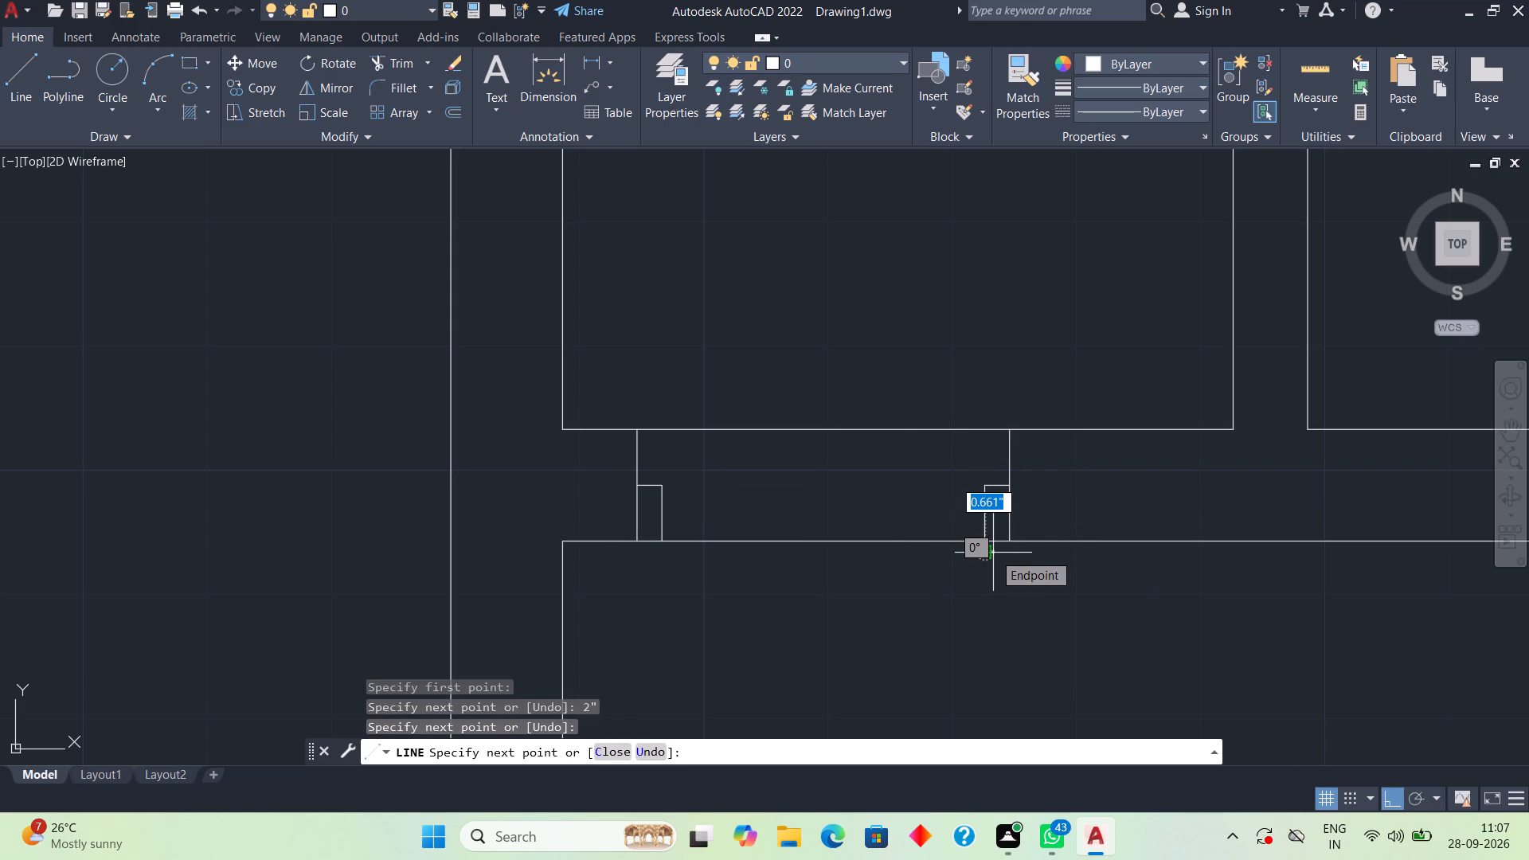
{"action": "key", "text": "space"}
Trim the right door frame's vertical line where it extends below the wall's lower face.
{"action": "scroll", "coordinate": [1000, 558], "scroll_direction": "up", "scroll_amount": 1}
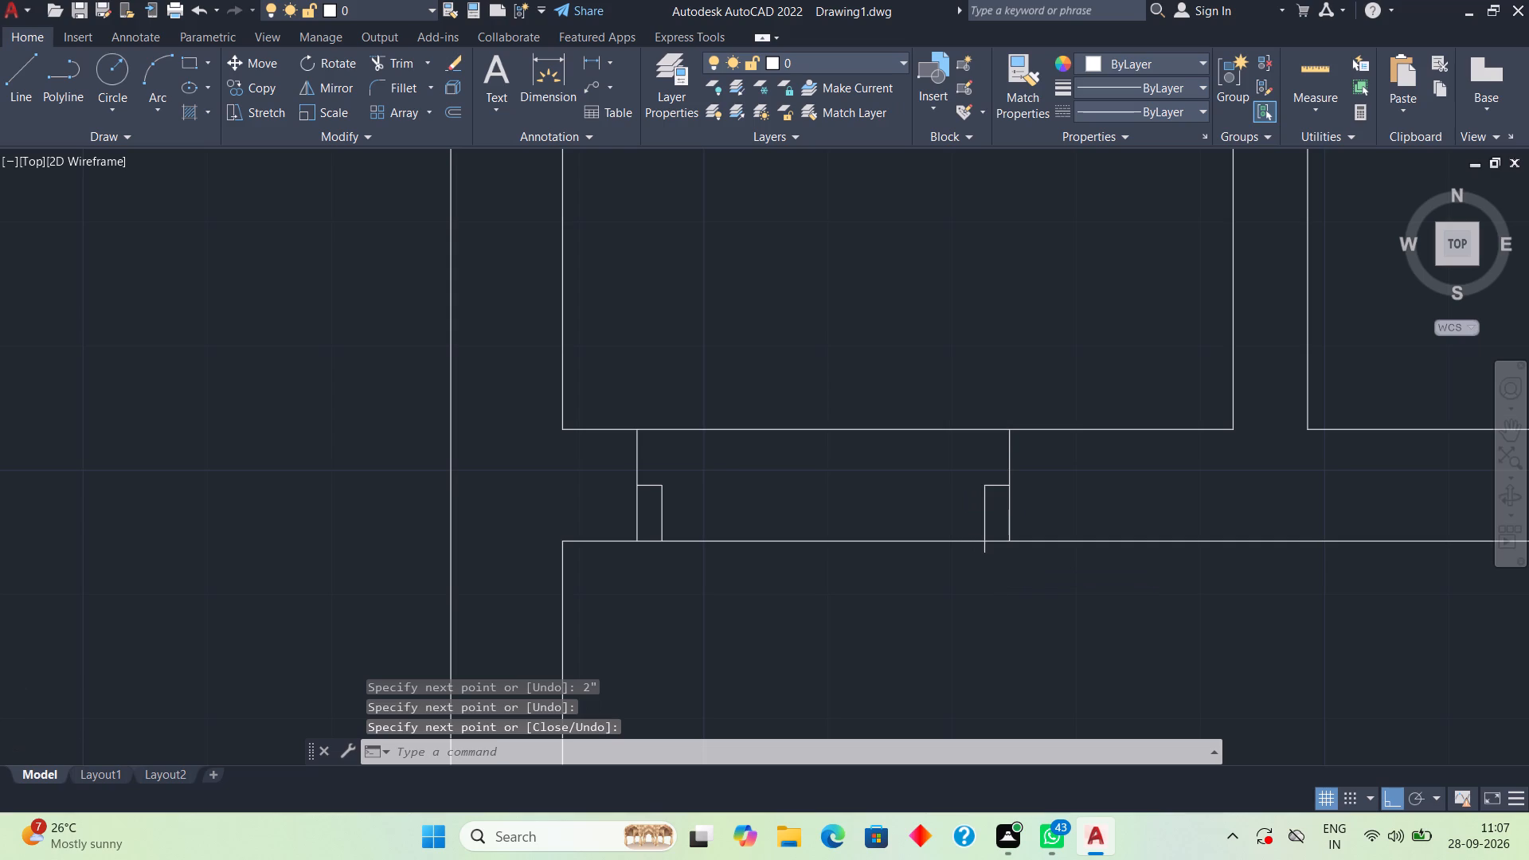
{"action": "type", "text": "tr"}
{"action": "key", "text": "space"}
{"action": "left_click", "coordinate": [972, 546]}
{"action": "key", "text": "space"}
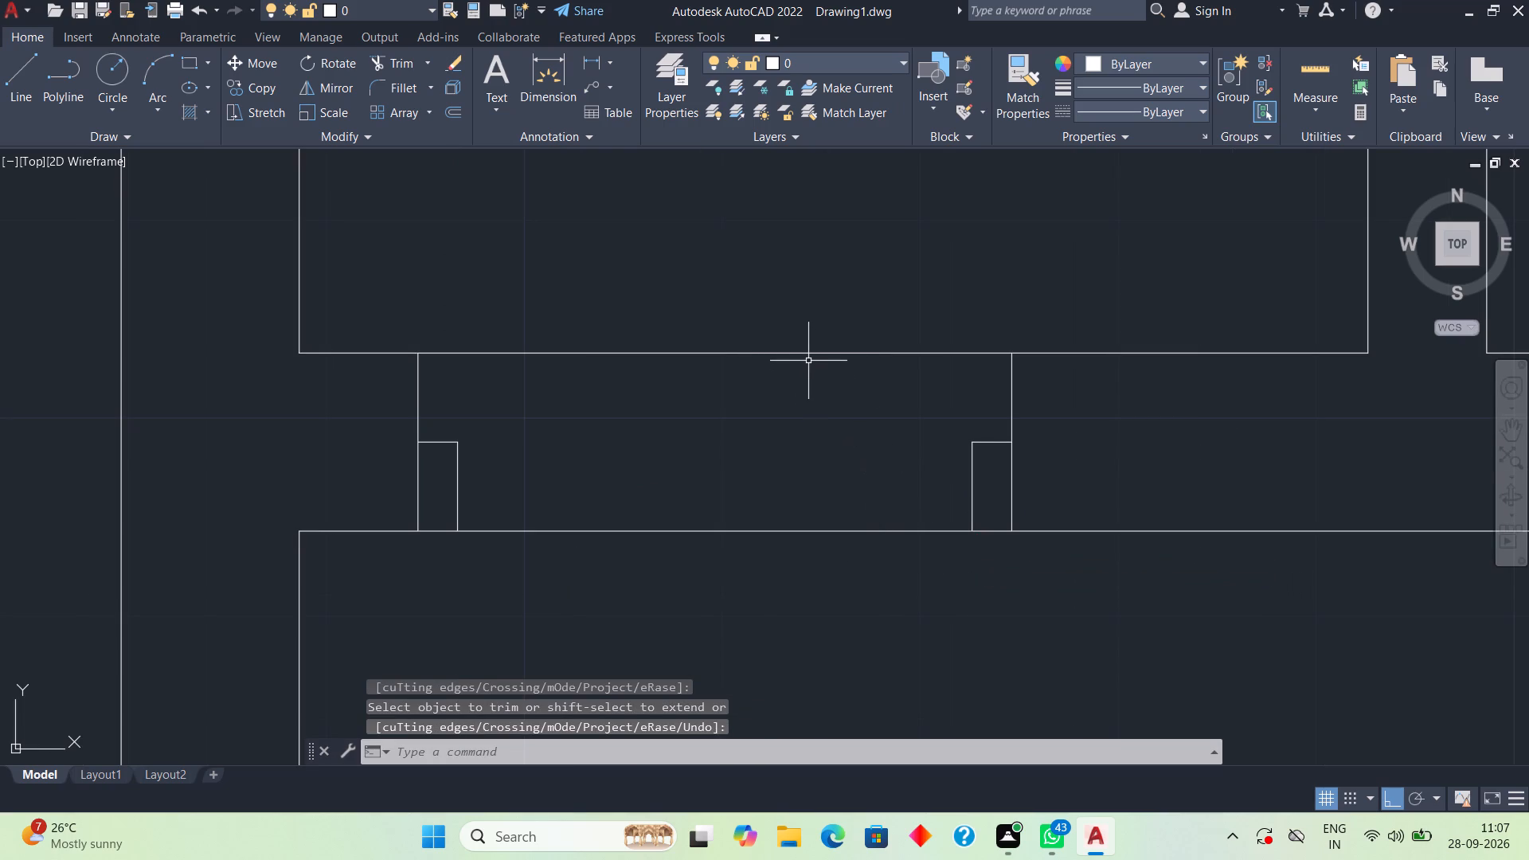
Trim the wall's upper face line between the two door jambs to open the doorway.
{"action": "type", "text": "tr"}
{"action": "key", "text": "space"}
{"action": "key", "text": "space"}
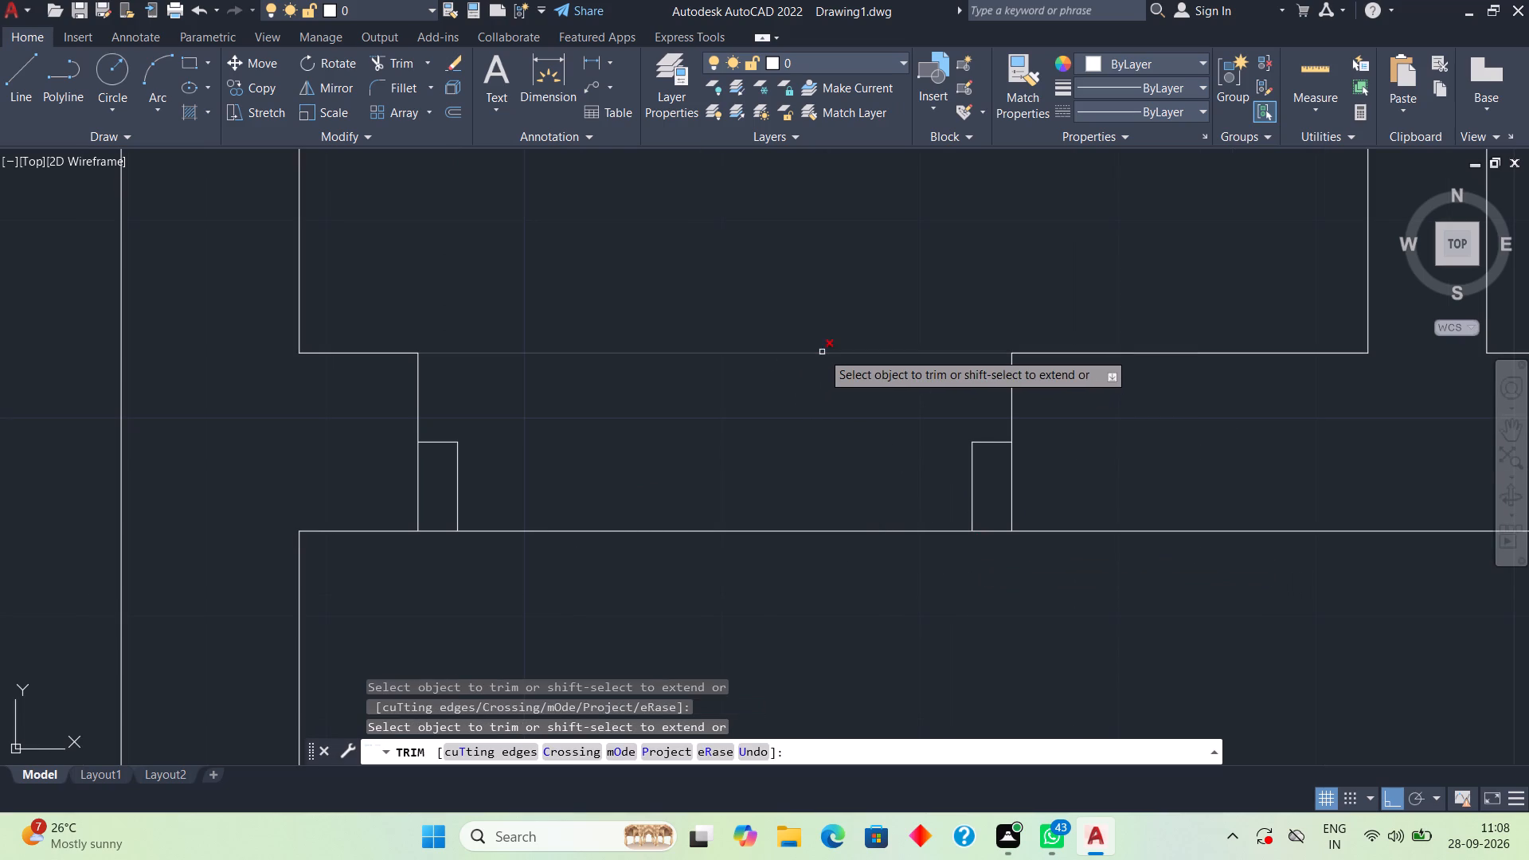
{"action": "left_click", "coordinate": [822, 352]}
{"action": "scroll", "coordinate": [835, 455], "scroll_direction": "down", "scroll_amount": 1}
{"action": "middle_click_drag", "start_coordinate": [835, 458], "coordinate": [851, 593]}
{"action": "scroll", "coordinate": [851, 593], "scroll_direction": "down", "scroll_amount": 1}
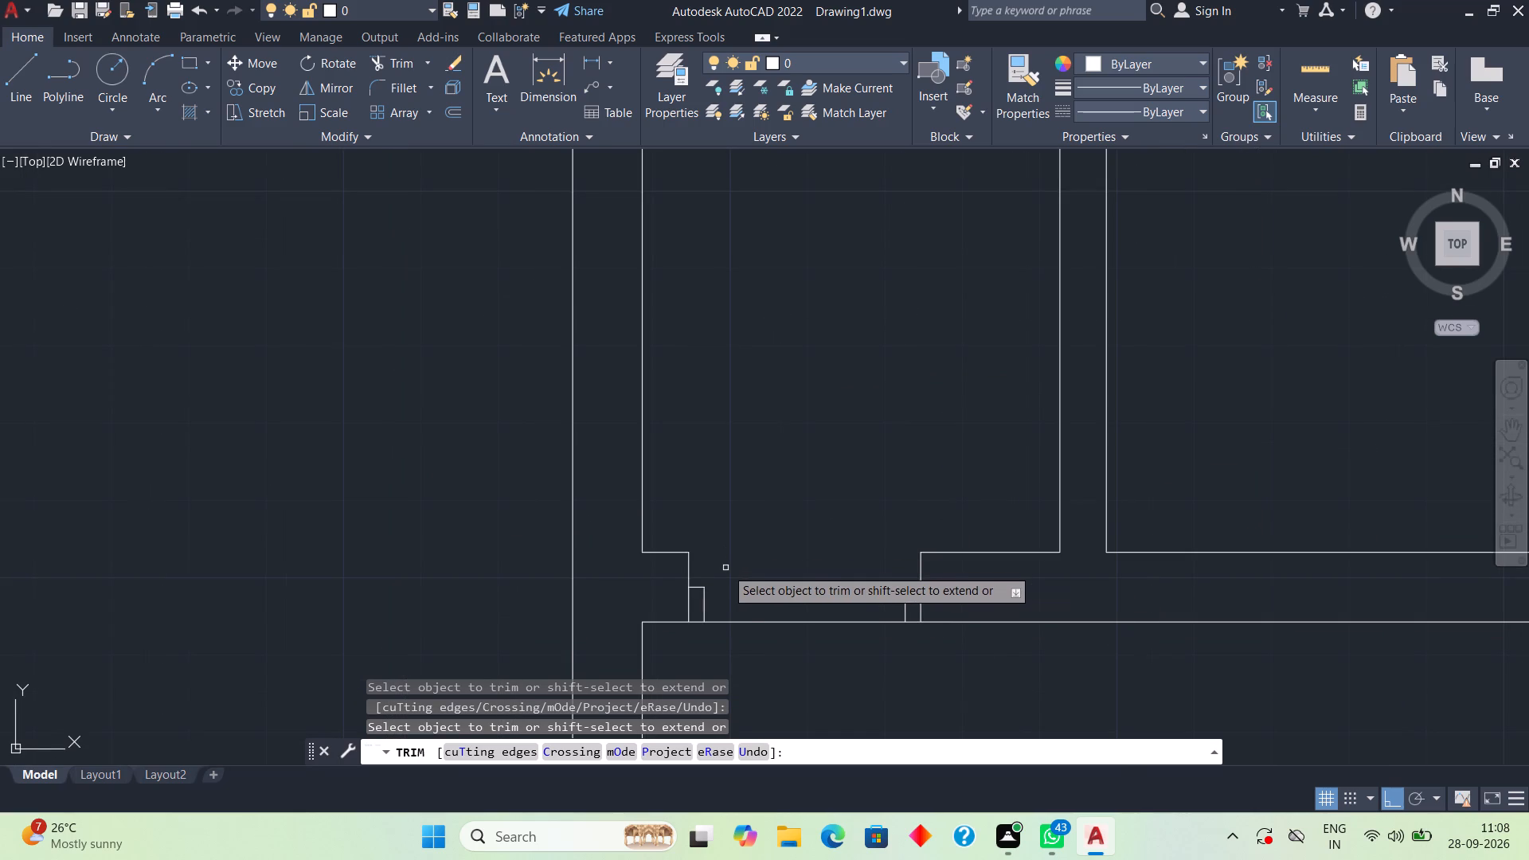
{"action": "middle_click_drag", "start_coordinate": [745, 582], "coordinate": [901, 659]}
{"action": "key", "text": "Escape"}
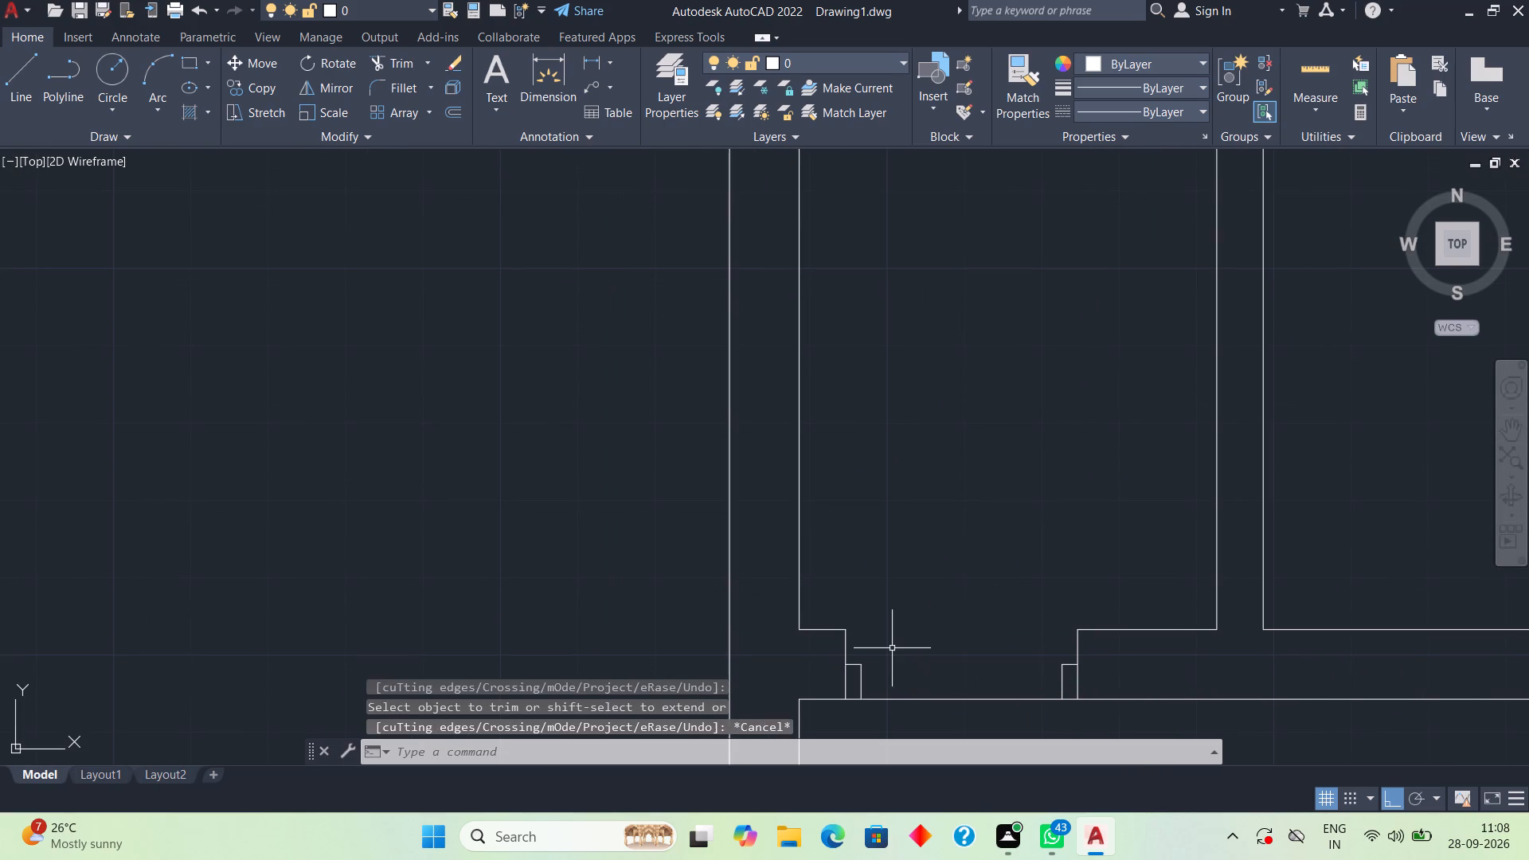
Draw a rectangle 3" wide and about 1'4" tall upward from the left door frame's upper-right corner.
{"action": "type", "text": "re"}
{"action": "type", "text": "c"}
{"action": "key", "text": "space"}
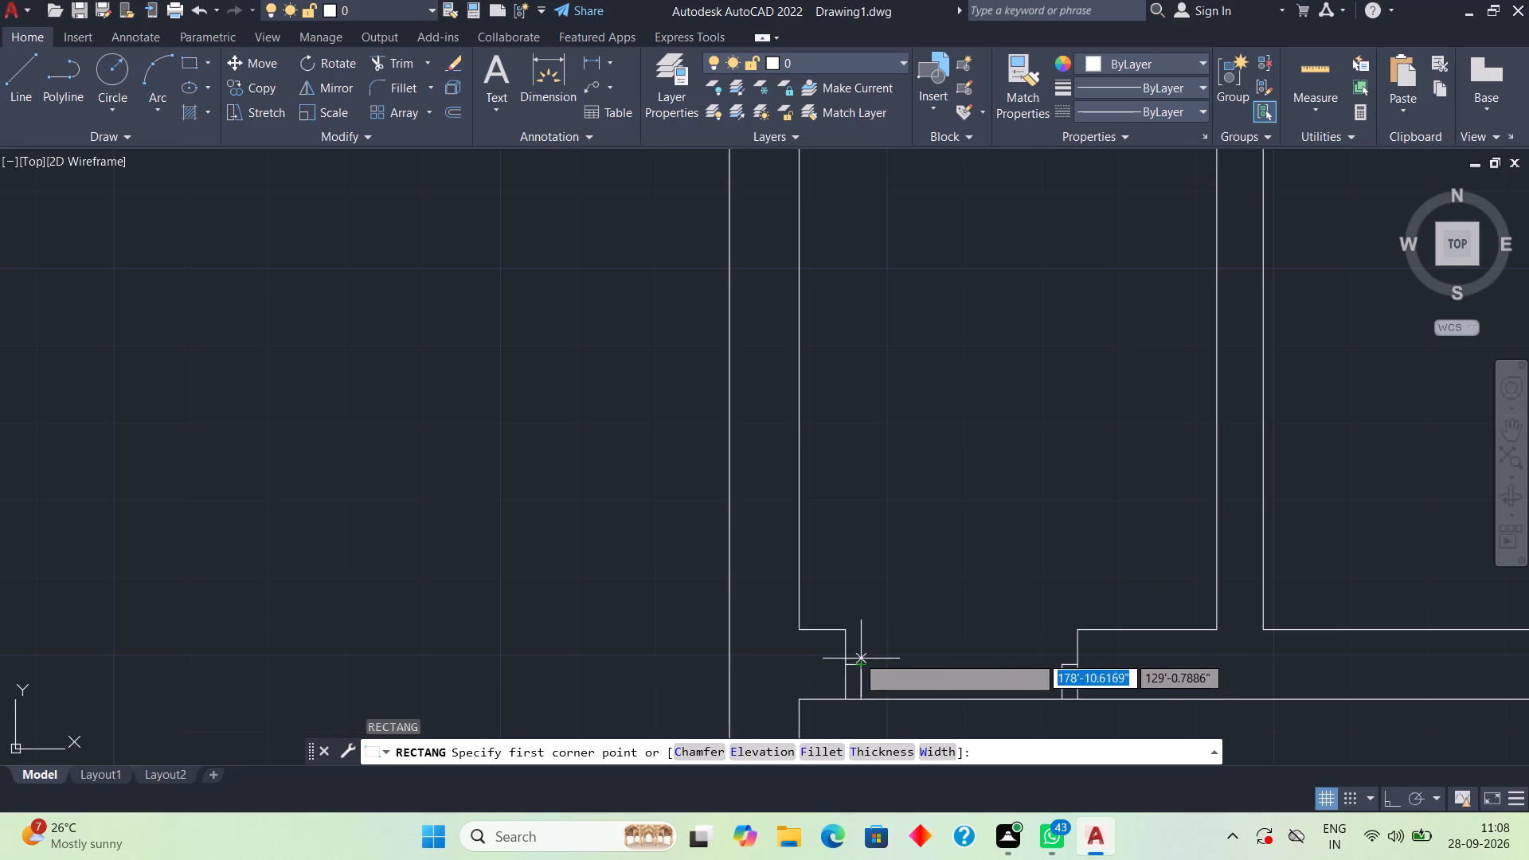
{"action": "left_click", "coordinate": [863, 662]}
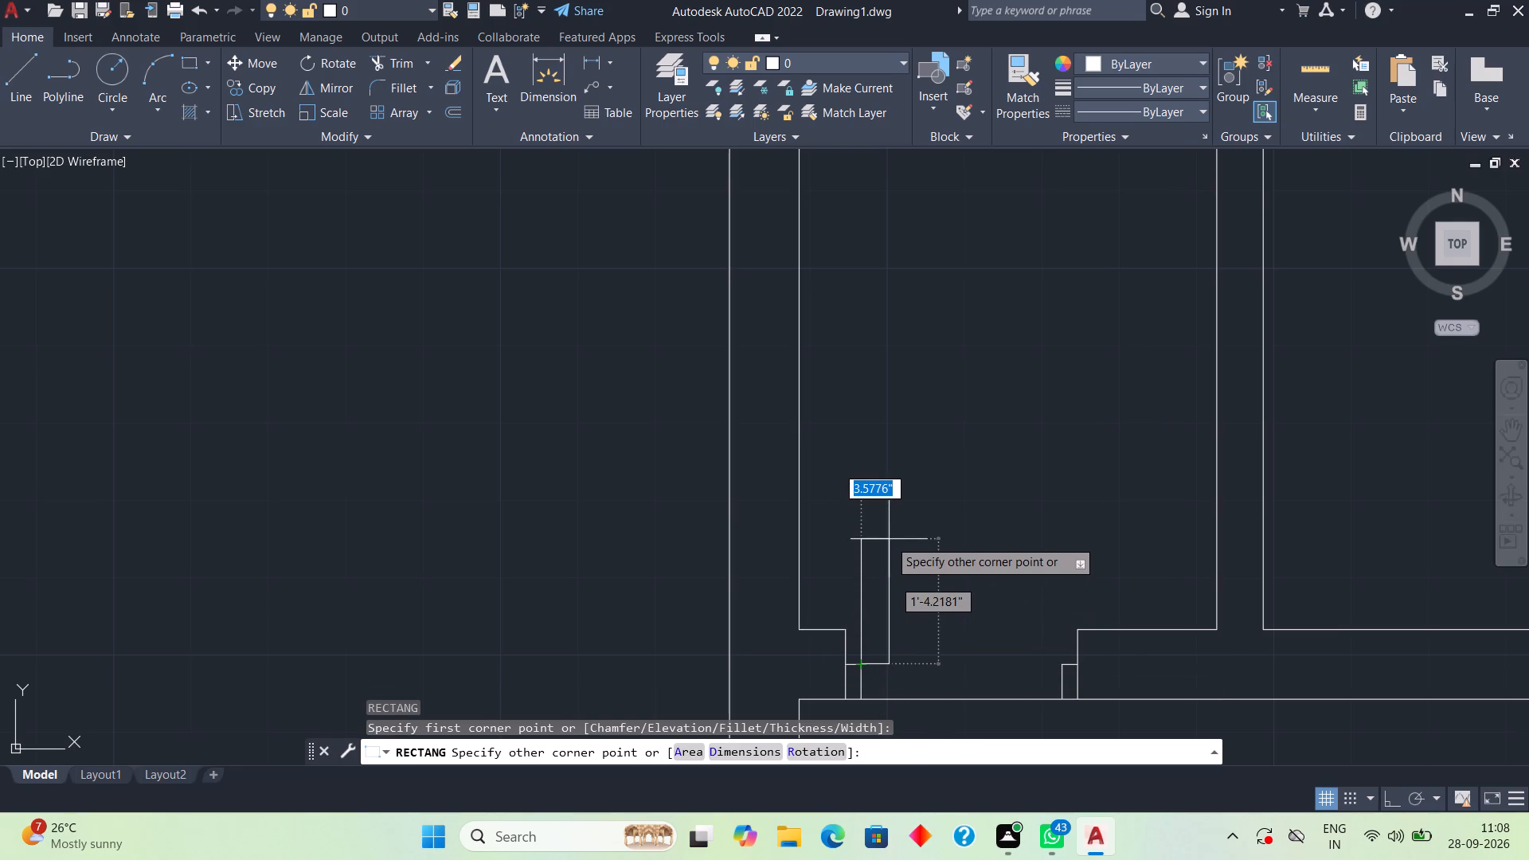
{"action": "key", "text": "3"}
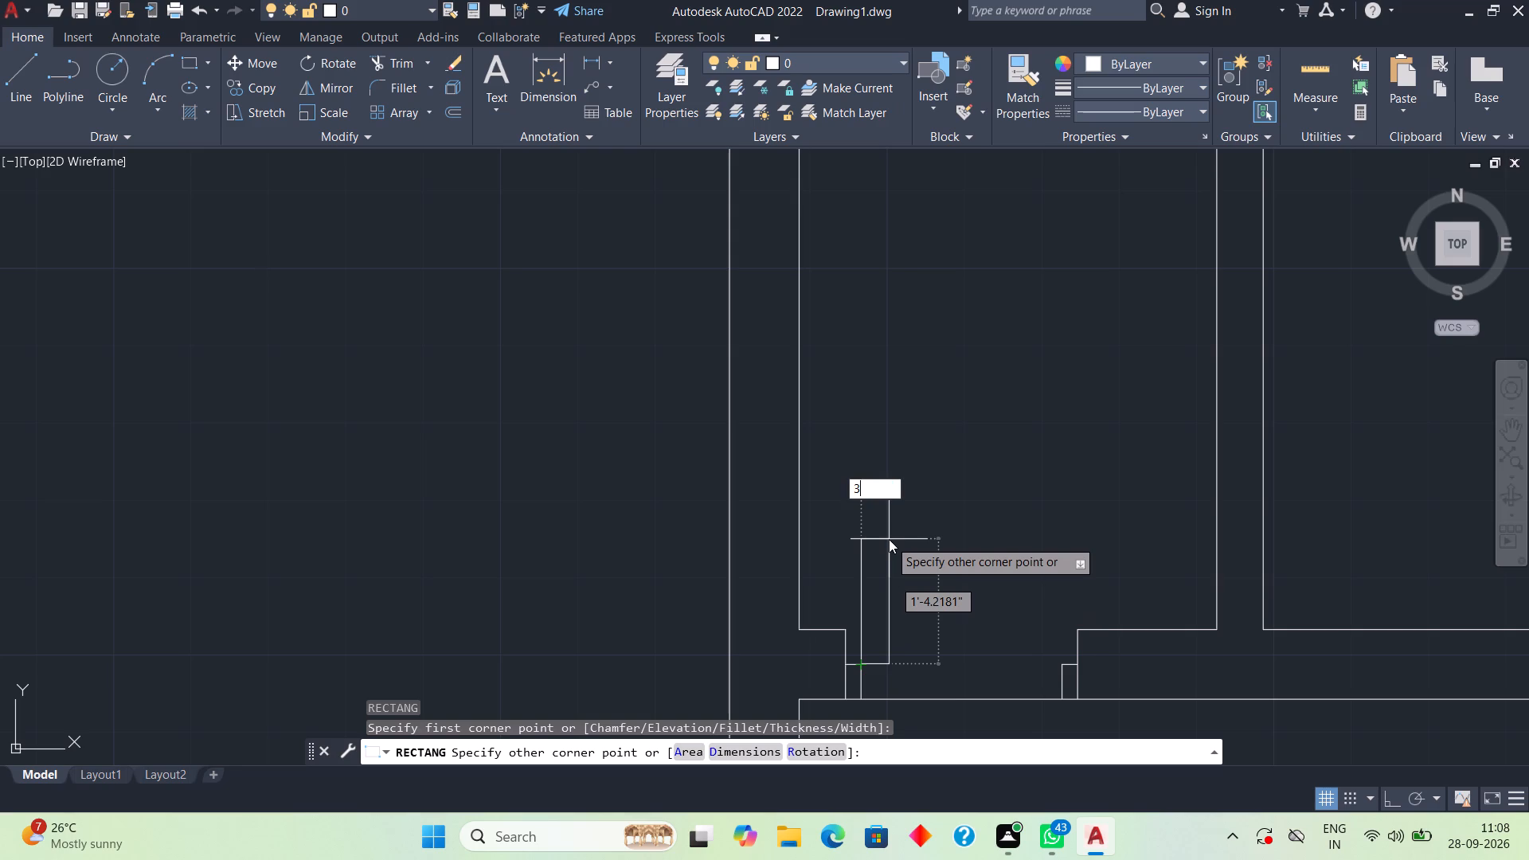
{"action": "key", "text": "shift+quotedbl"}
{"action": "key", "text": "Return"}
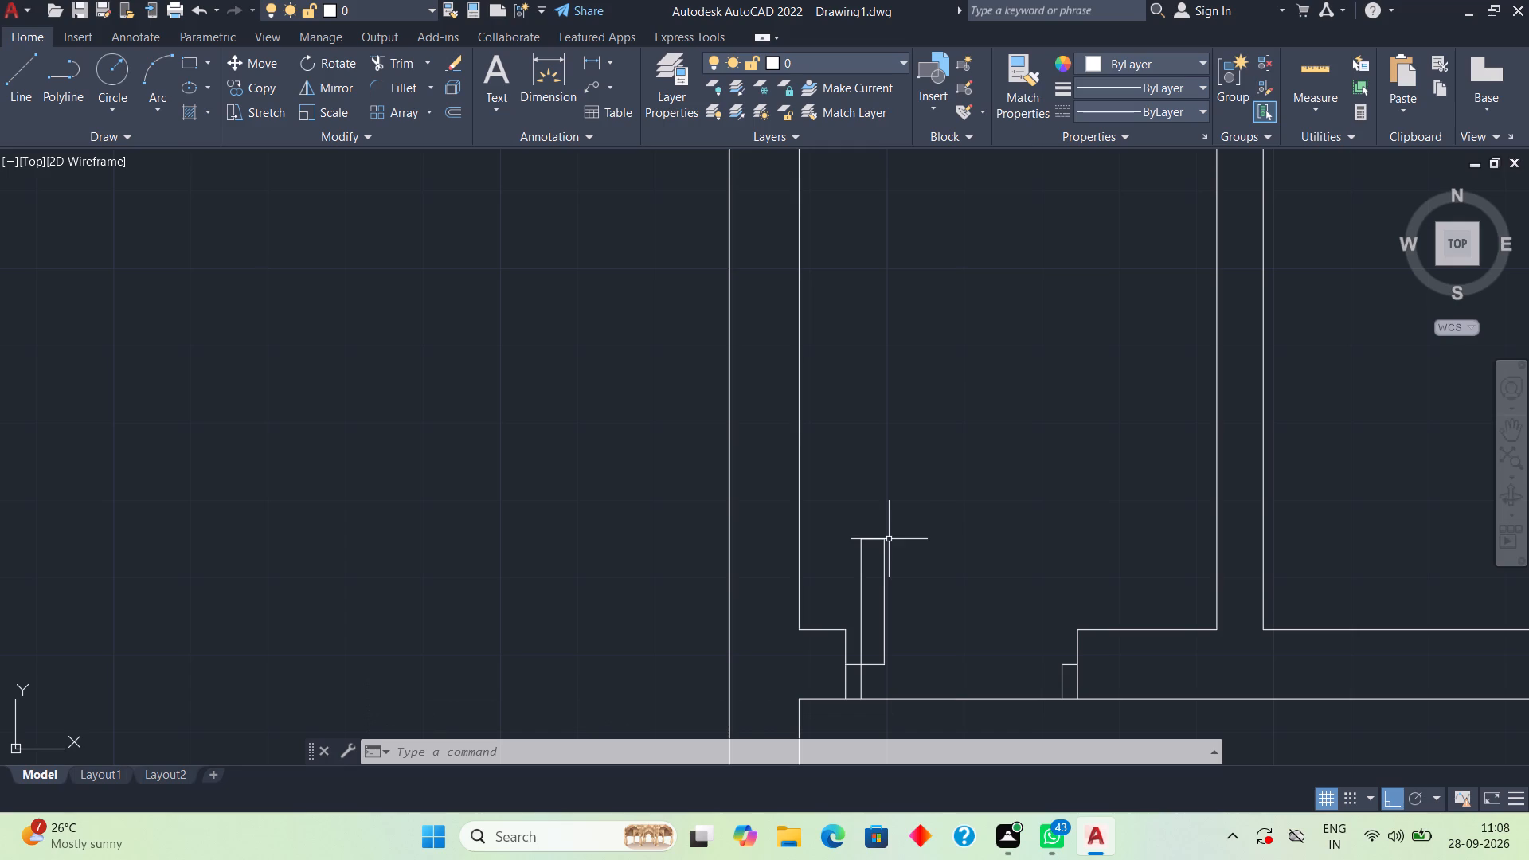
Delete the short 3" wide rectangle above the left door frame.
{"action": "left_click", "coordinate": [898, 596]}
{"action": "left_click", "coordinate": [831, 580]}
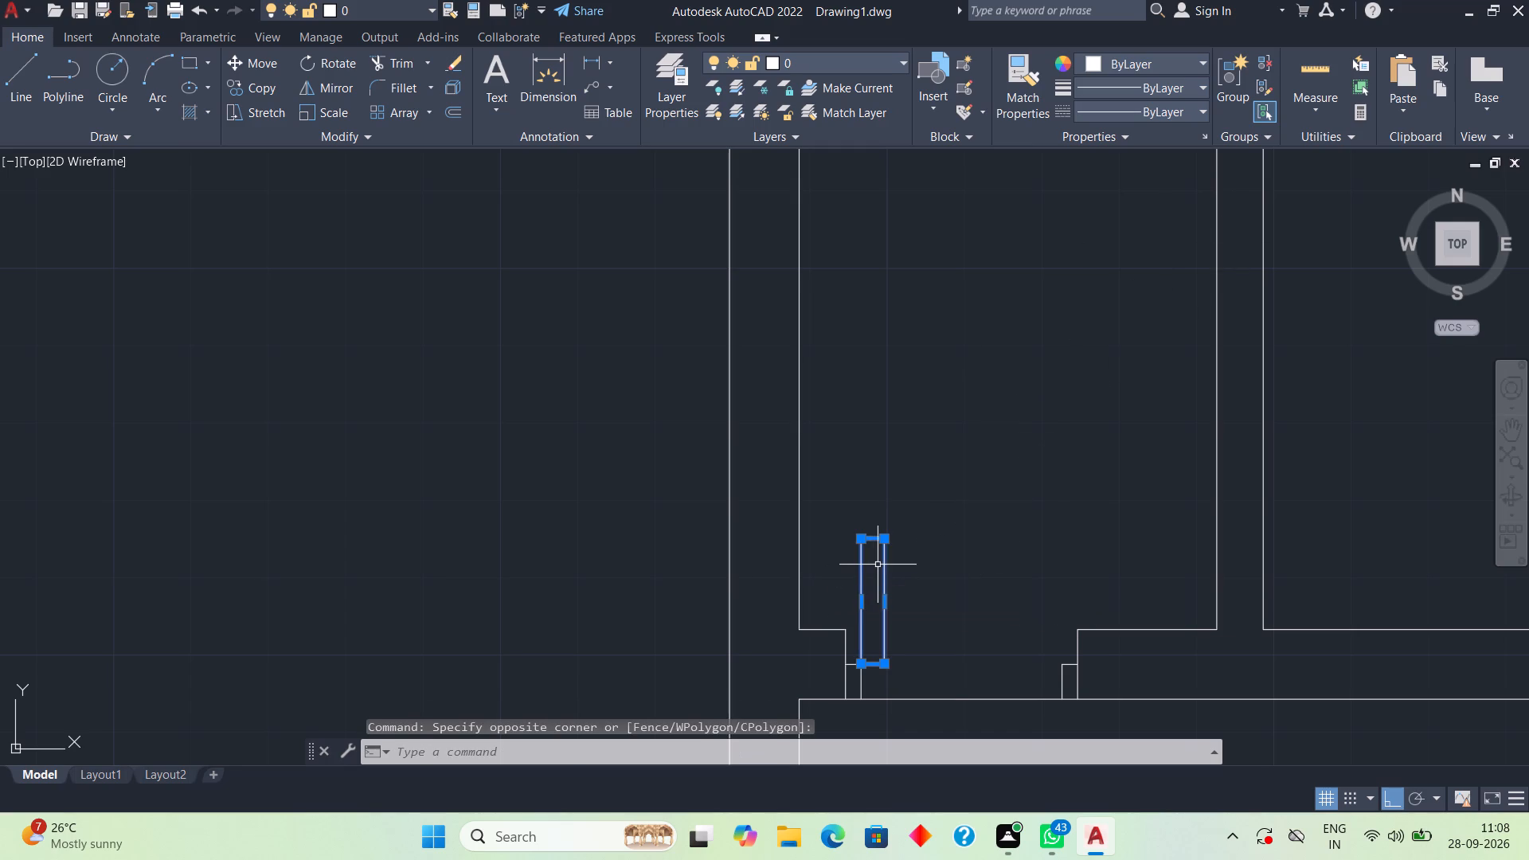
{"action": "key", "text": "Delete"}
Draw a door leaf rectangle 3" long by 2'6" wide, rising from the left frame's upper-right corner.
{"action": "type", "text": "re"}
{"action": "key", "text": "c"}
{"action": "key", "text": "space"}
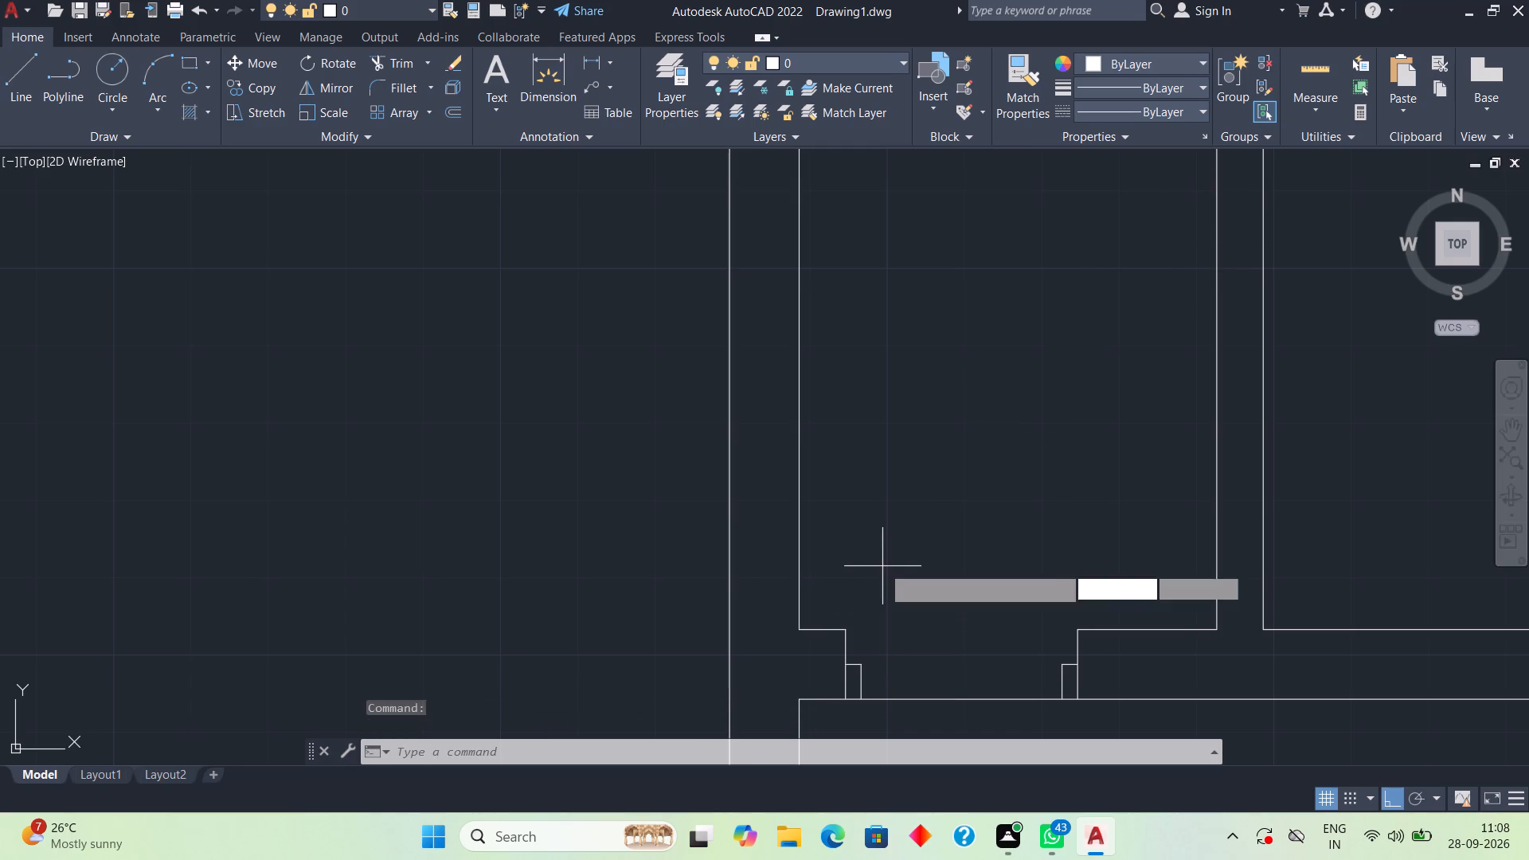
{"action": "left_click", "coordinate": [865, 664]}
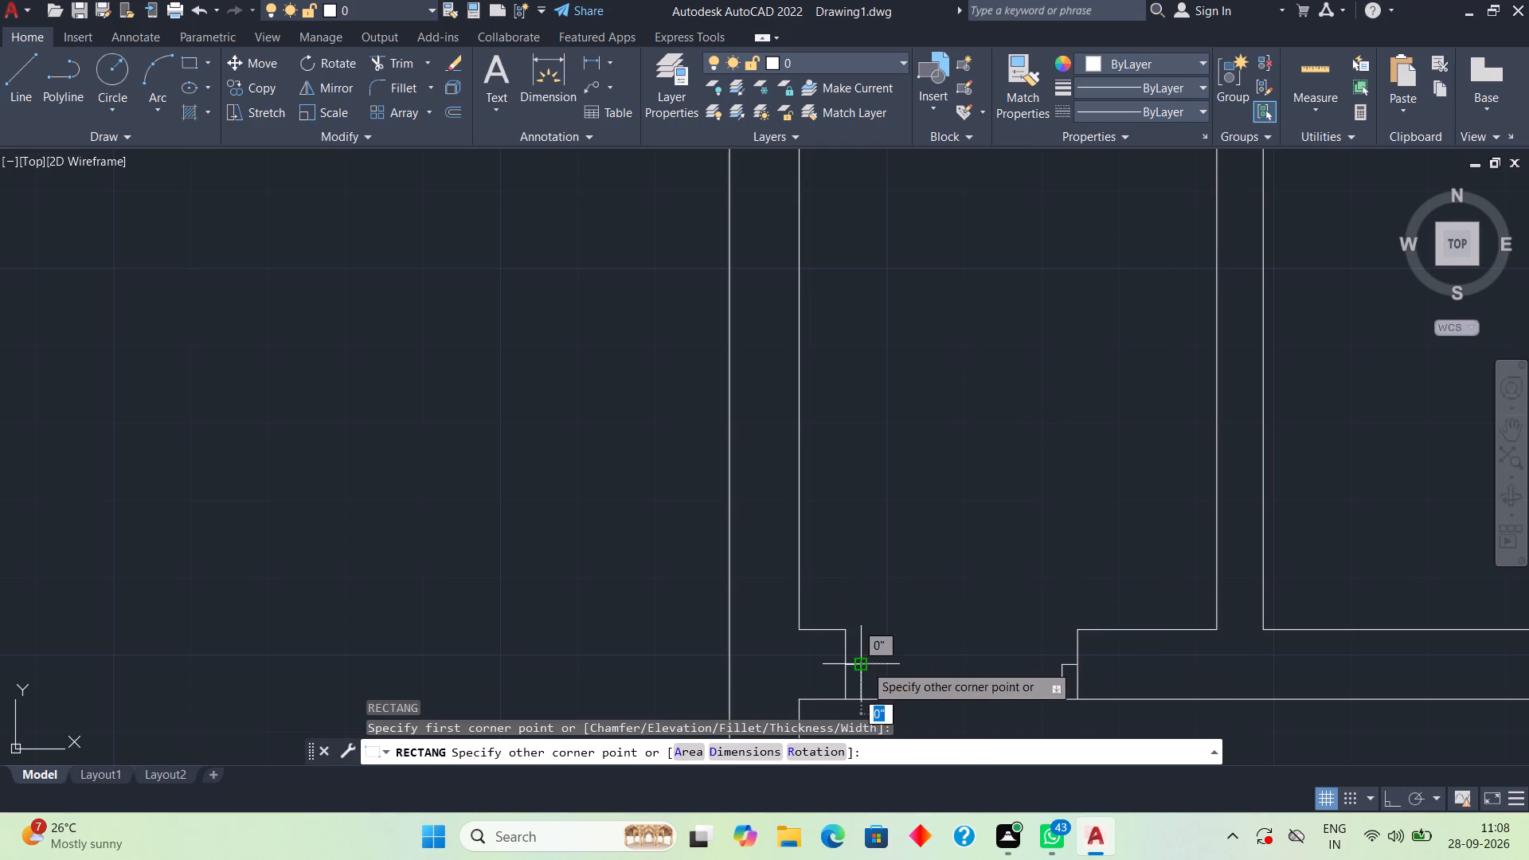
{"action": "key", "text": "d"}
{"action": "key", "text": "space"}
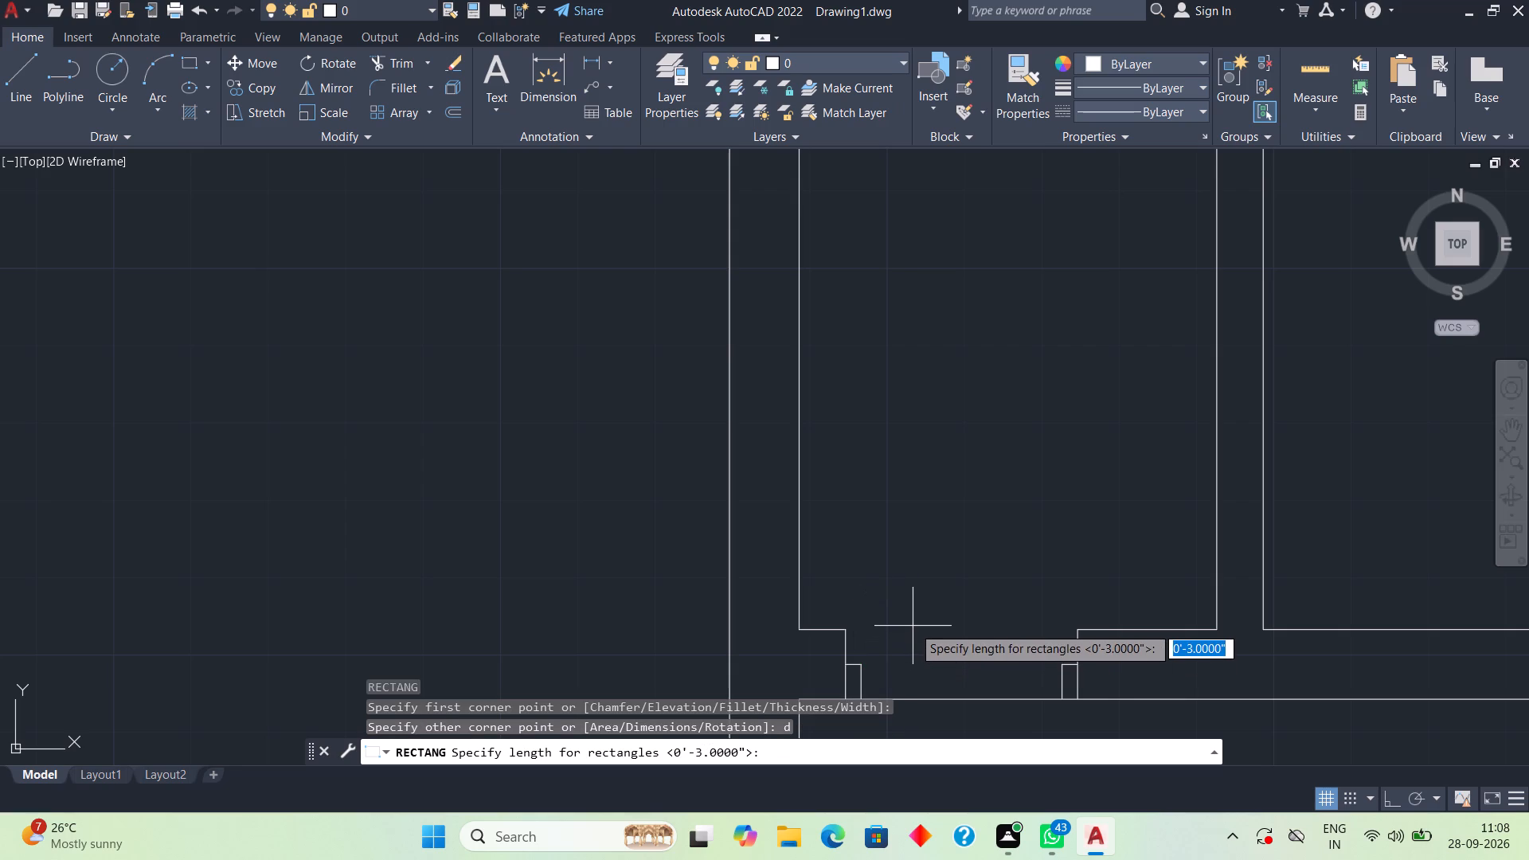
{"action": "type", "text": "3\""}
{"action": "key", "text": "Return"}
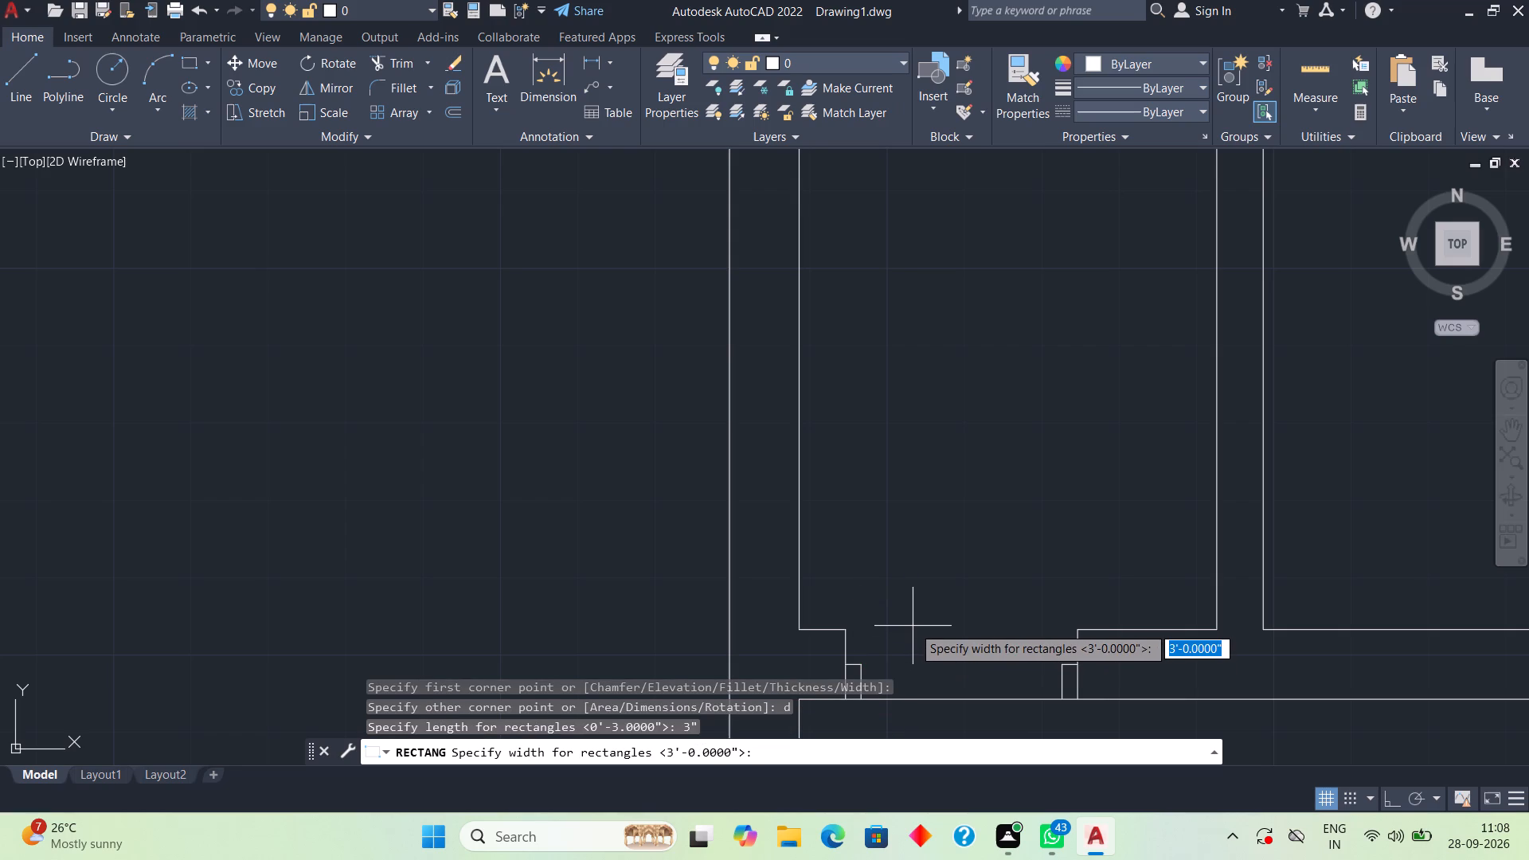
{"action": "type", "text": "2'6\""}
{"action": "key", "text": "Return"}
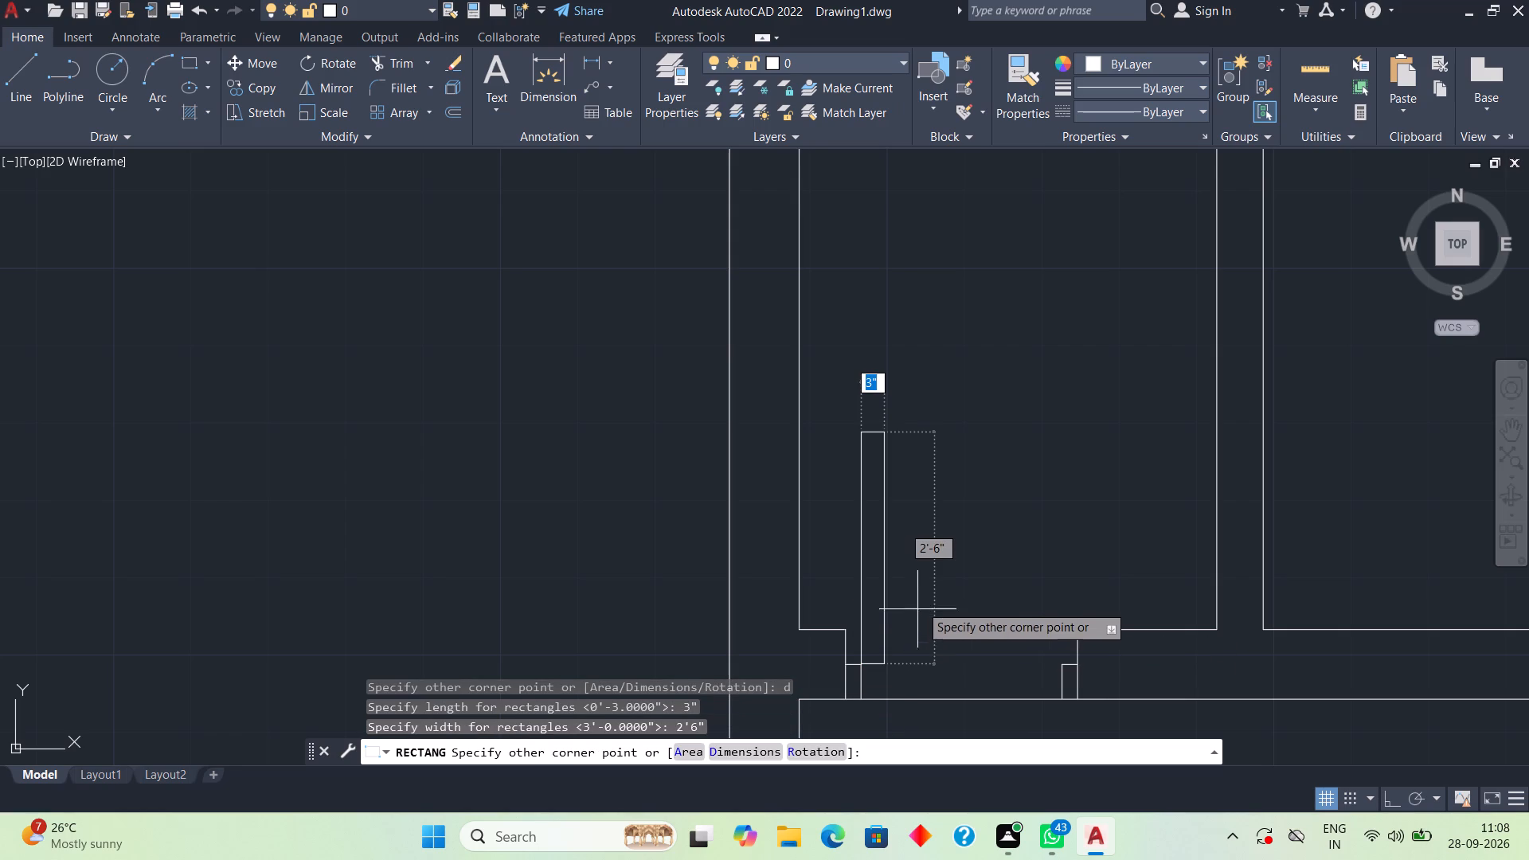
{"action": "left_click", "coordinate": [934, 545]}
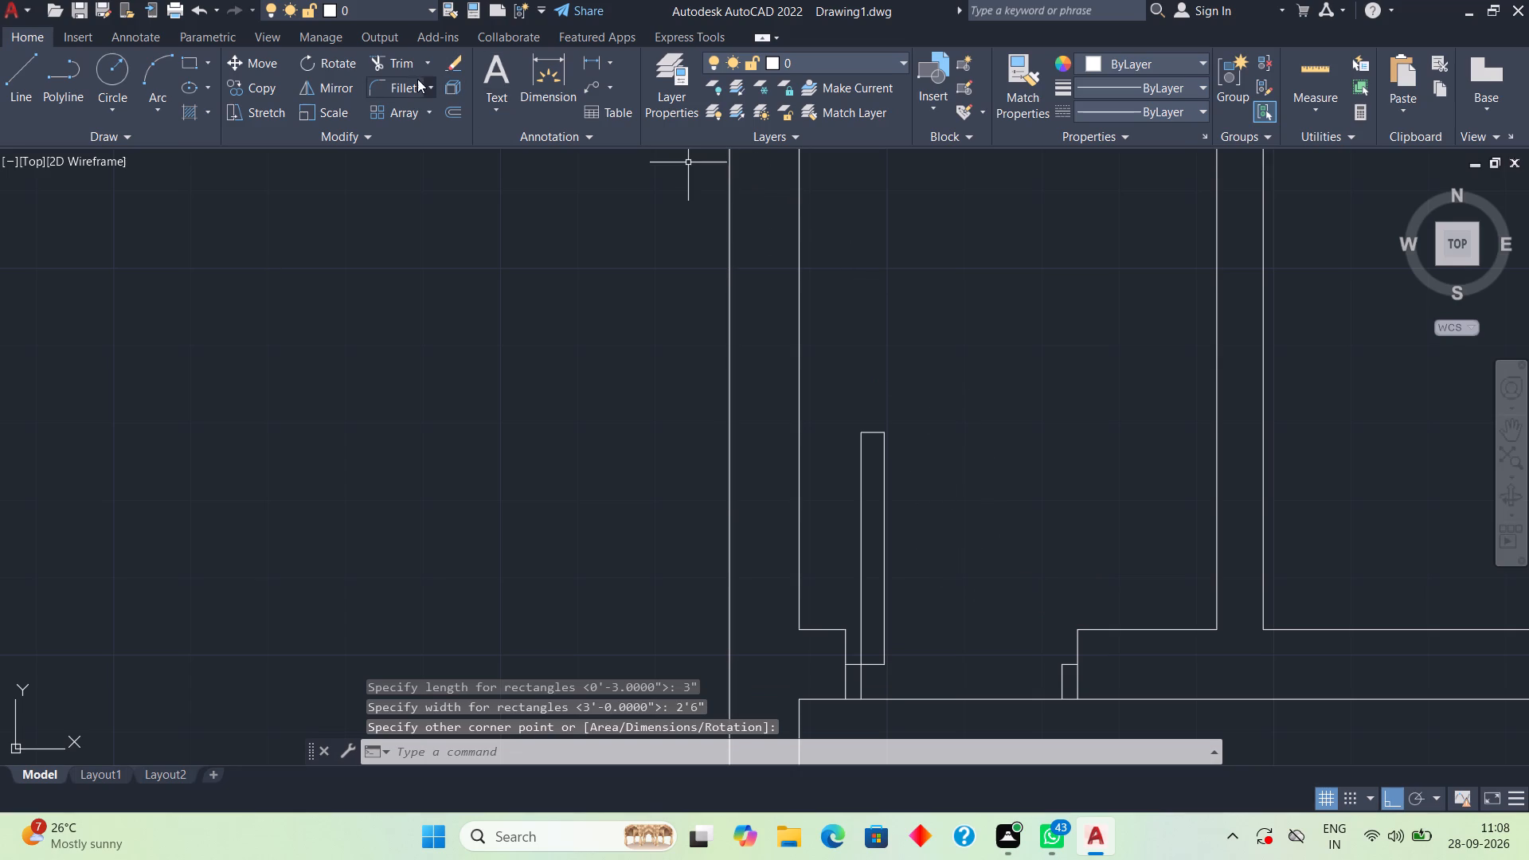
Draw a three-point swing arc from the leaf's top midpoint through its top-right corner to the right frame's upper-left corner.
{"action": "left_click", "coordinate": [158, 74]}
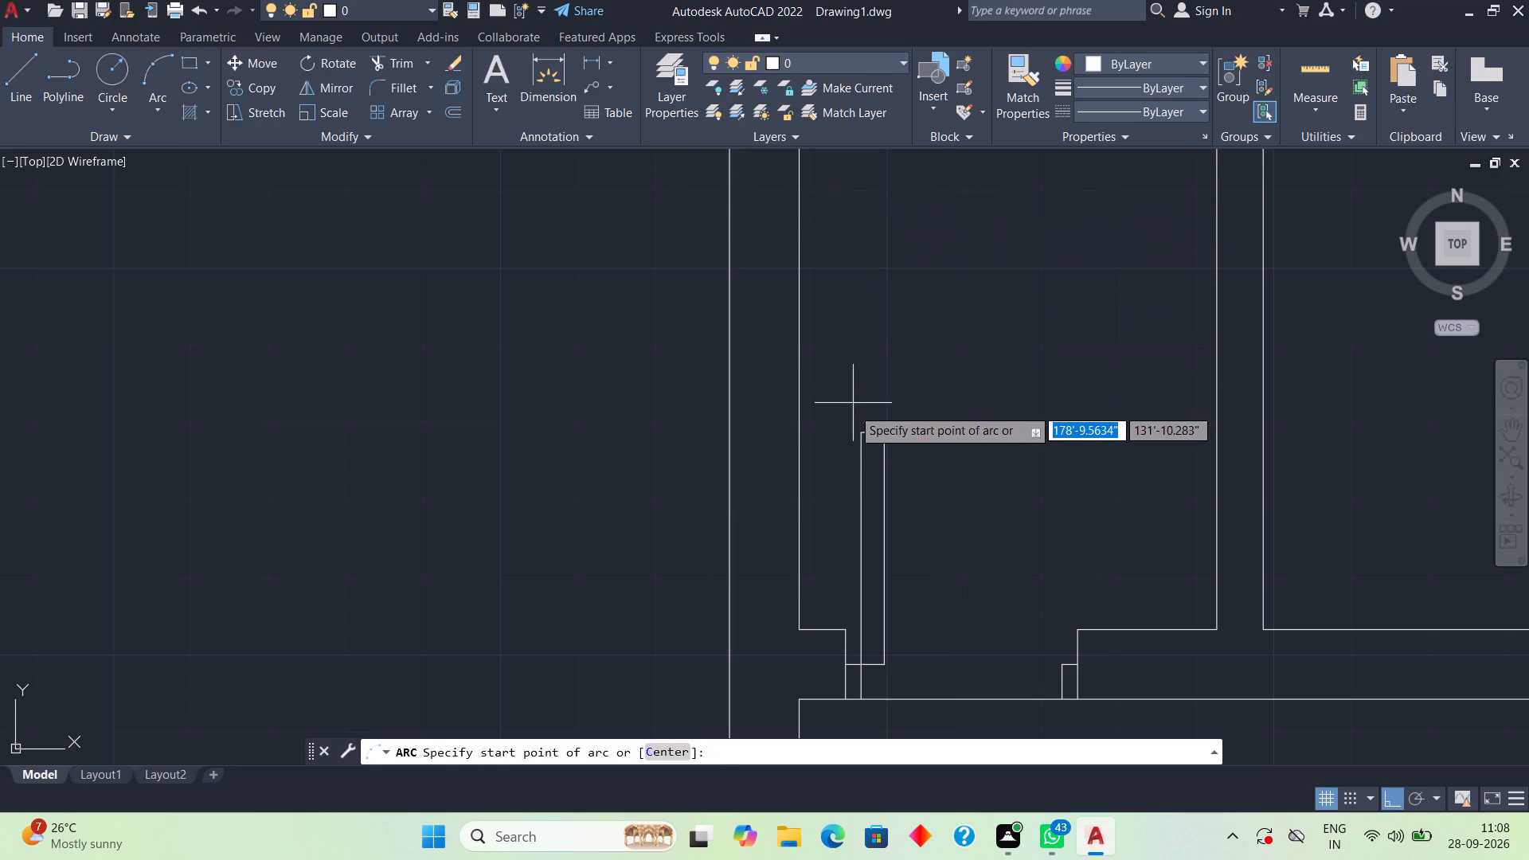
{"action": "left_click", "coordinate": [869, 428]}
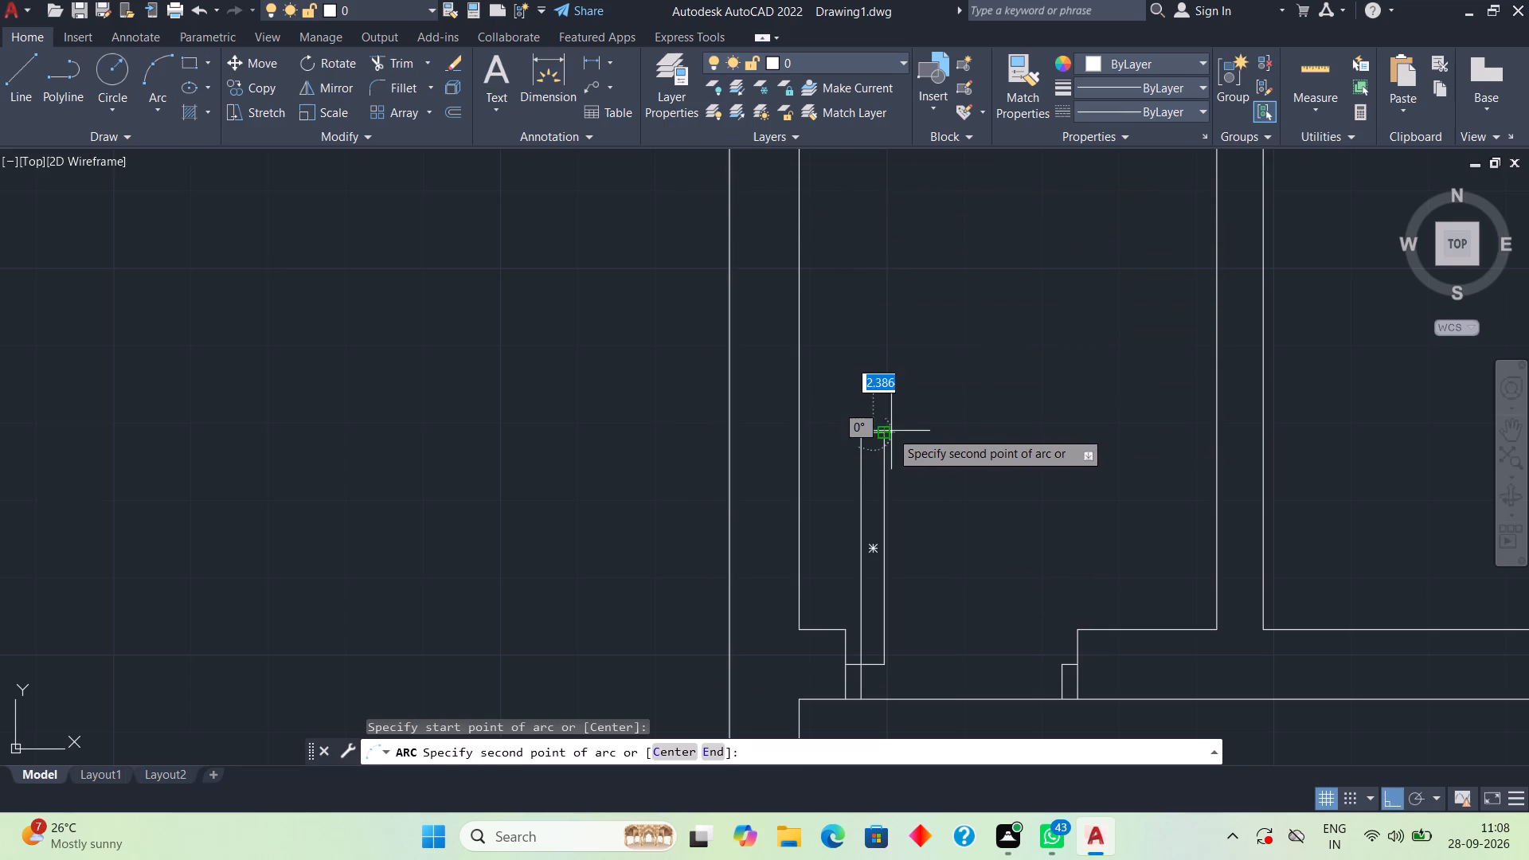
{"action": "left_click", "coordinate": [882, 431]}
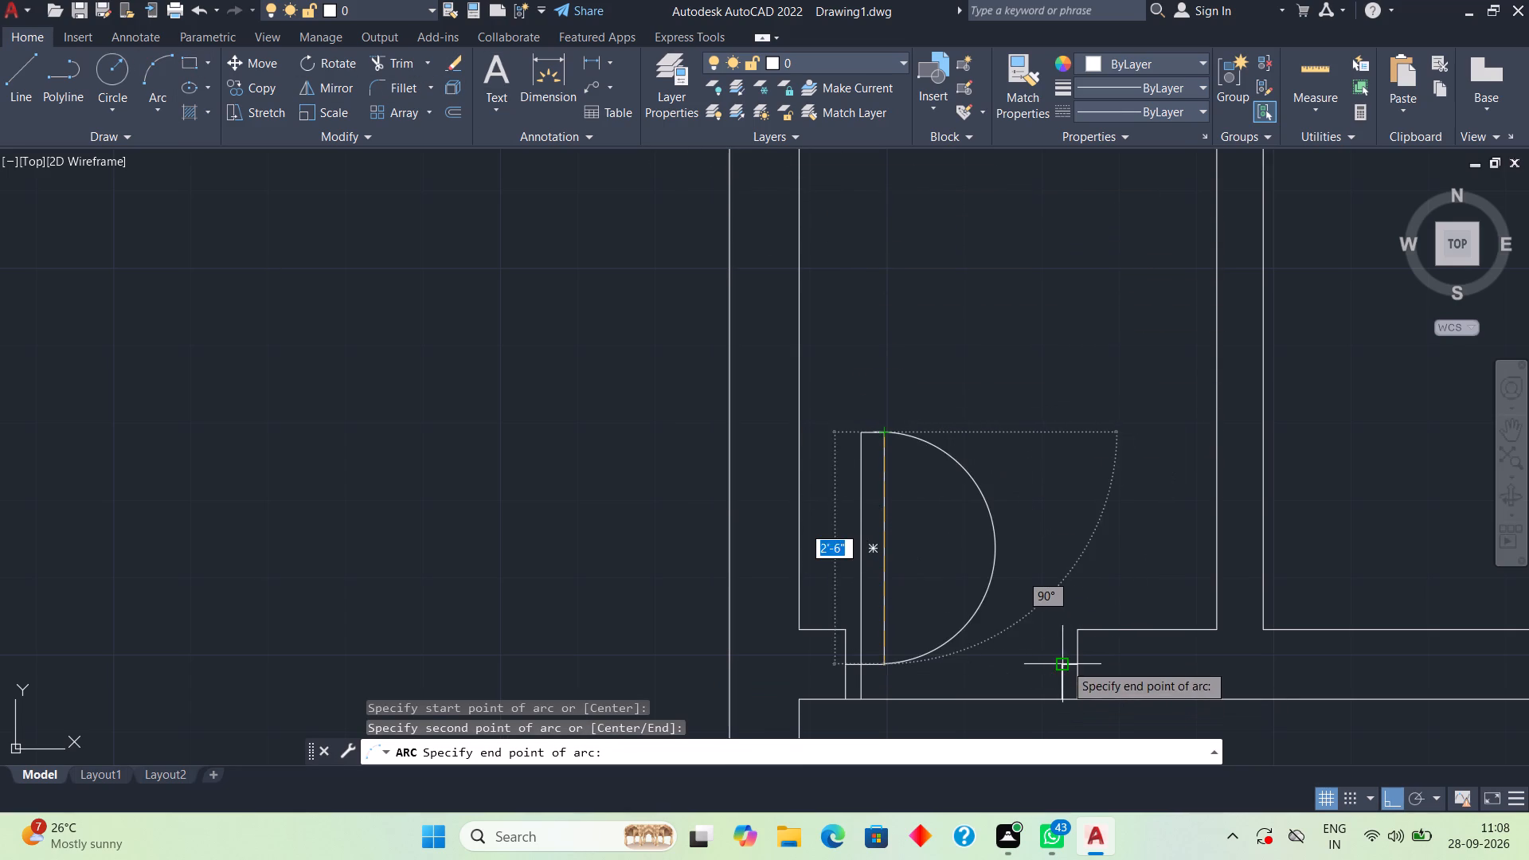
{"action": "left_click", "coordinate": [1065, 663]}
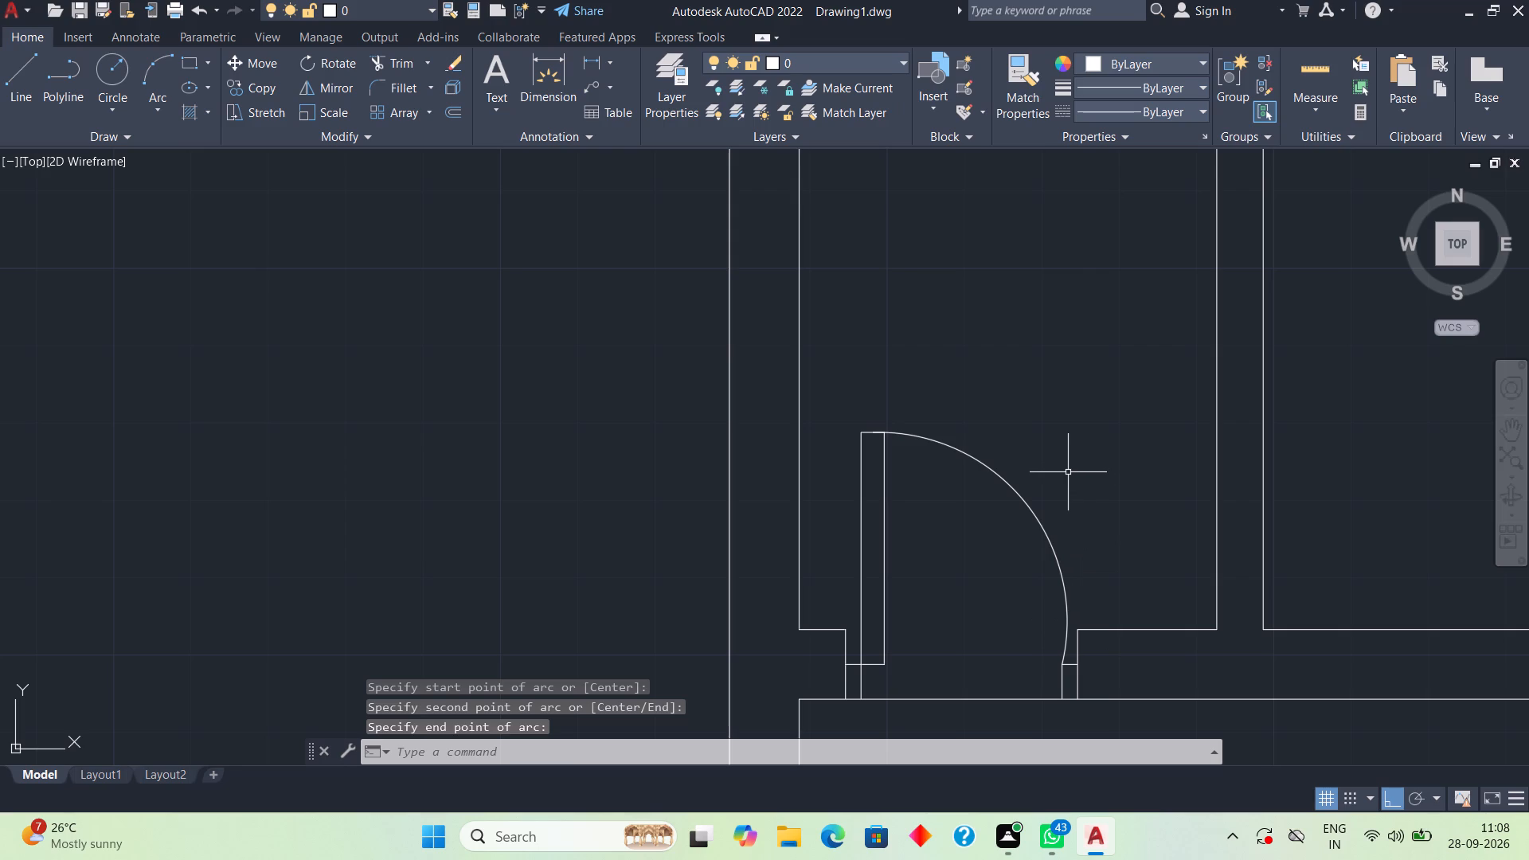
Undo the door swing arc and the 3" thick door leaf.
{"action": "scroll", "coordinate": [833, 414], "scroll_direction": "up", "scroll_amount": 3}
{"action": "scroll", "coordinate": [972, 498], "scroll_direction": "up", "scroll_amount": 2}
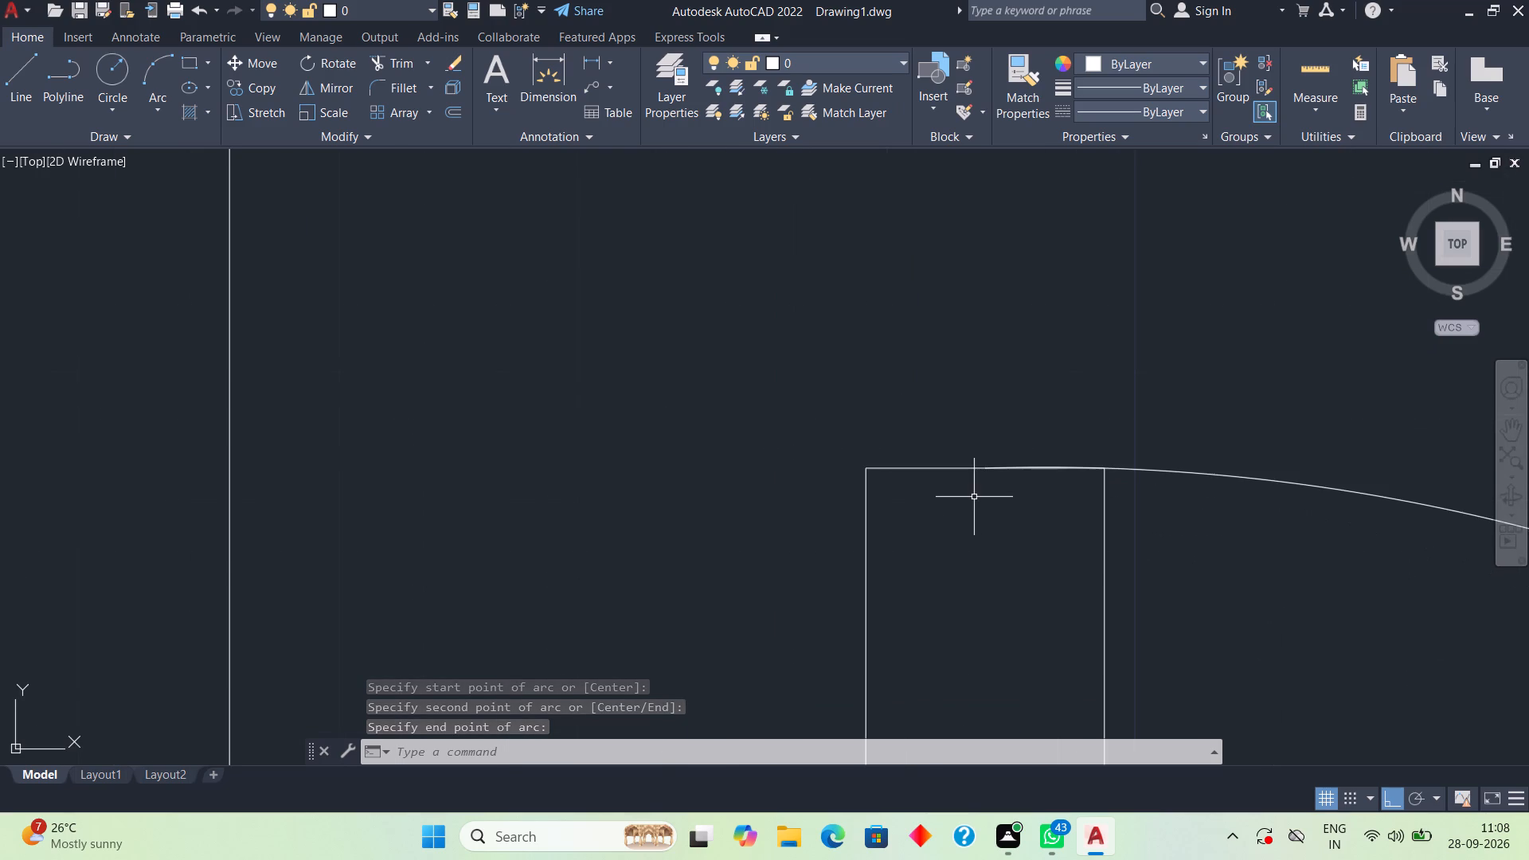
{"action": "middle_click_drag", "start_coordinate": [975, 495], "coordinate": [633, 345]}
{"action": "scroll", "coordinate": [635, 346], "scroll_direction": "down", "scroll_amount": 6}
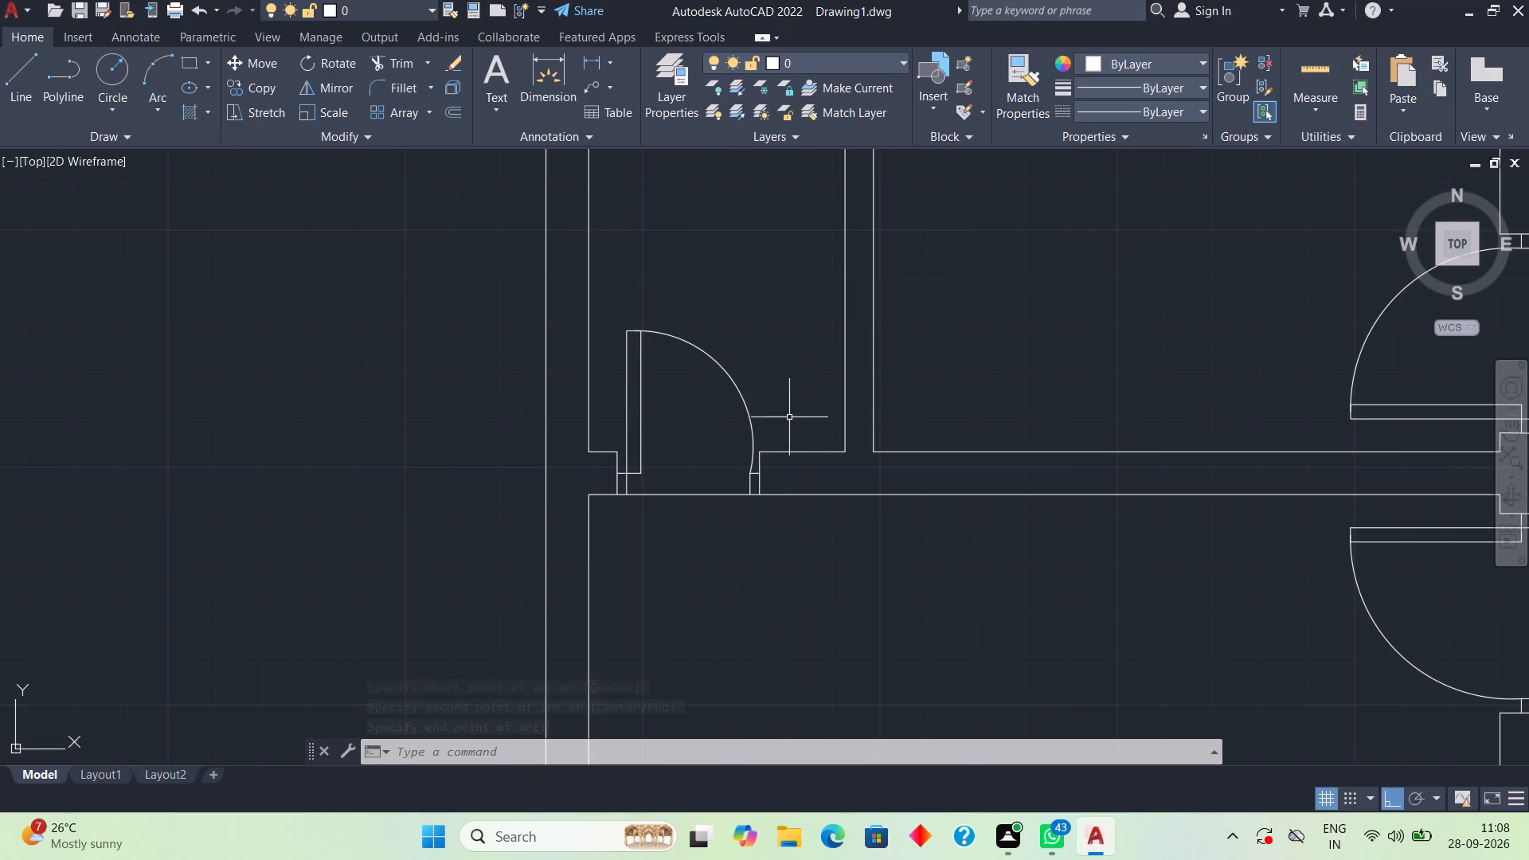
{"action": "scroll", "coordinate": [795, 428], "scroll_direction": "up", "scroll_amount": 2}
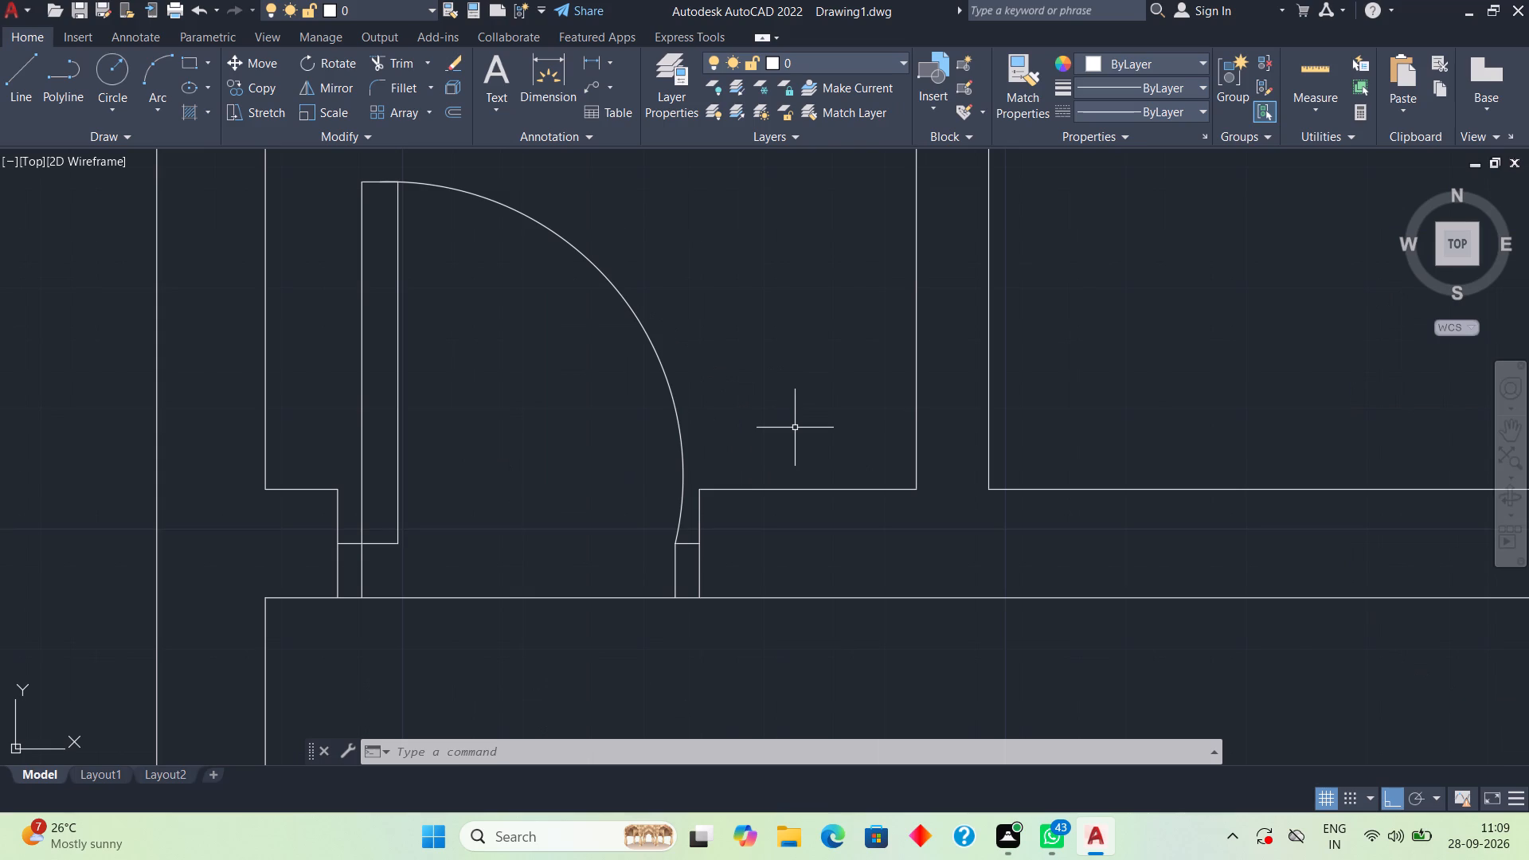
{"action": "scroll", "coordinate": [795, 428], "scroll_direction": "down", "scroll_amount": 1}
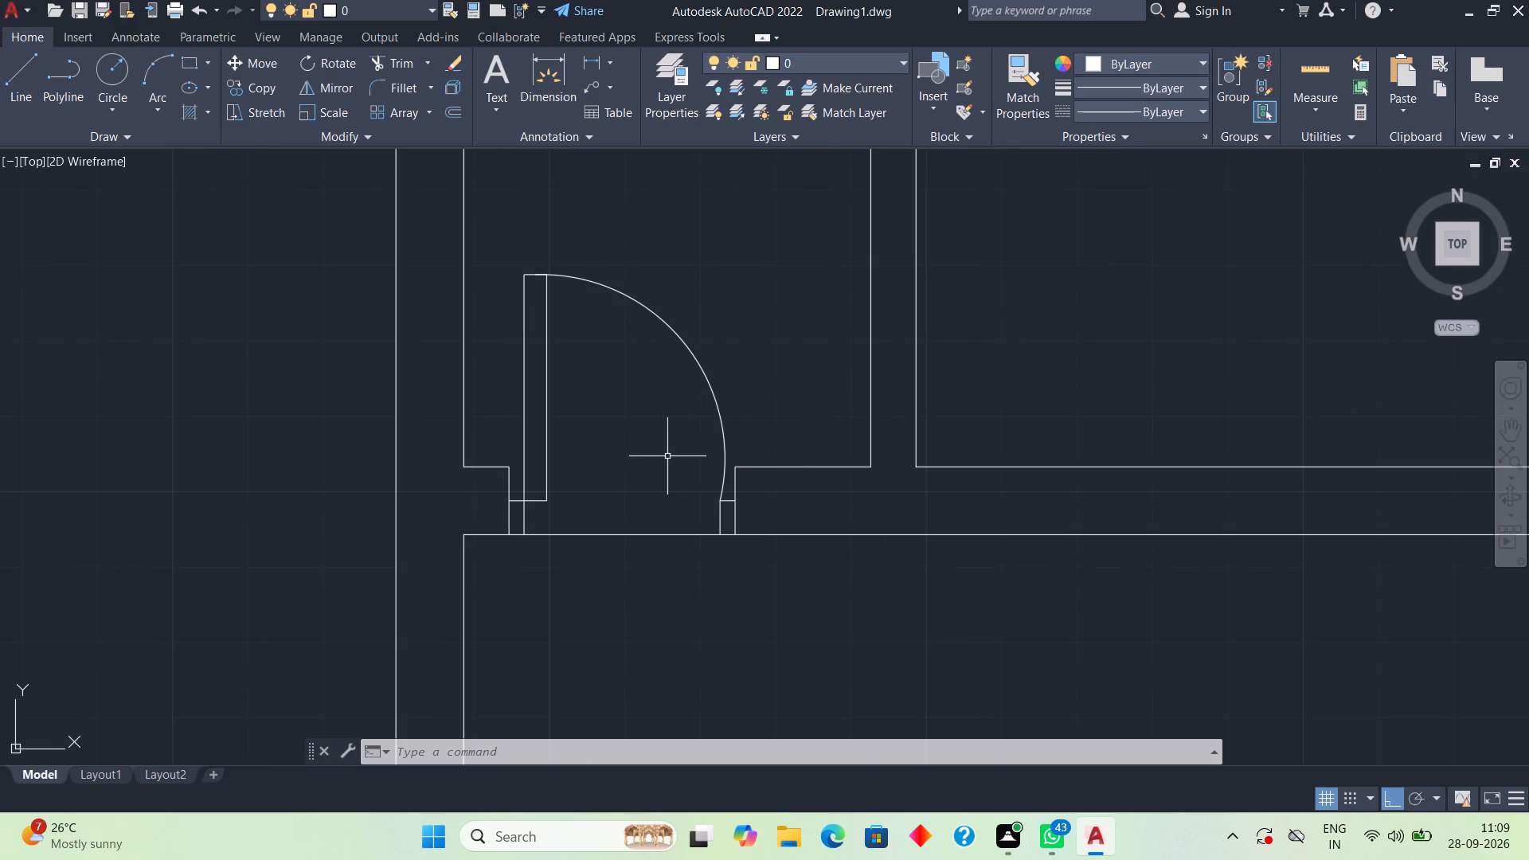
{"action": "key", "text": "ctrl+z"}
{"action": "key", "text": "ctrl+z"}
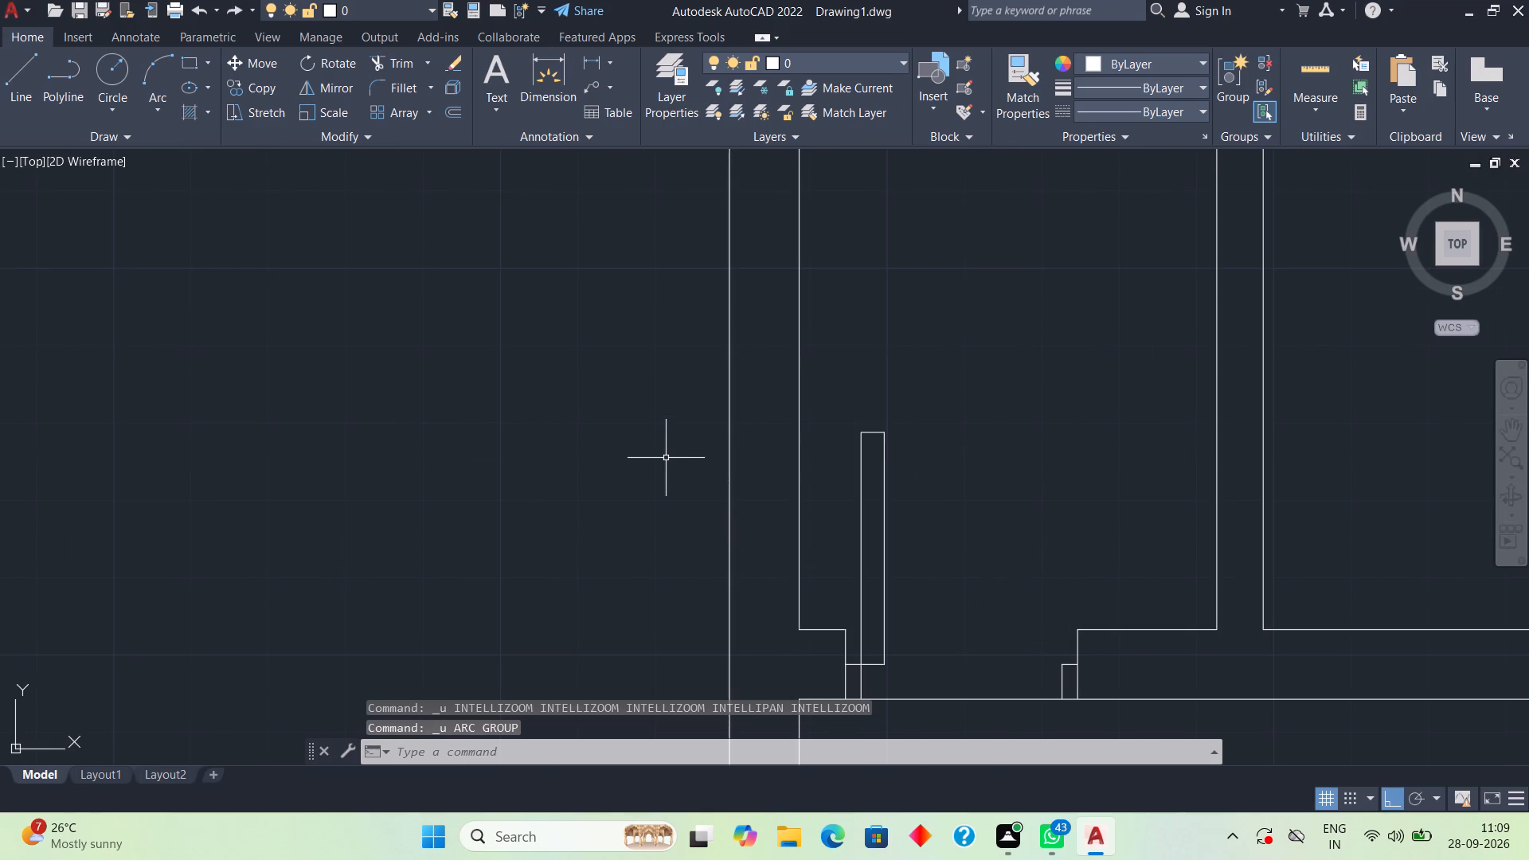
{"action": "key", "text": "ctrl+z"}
Draw a door leaf rectangle 2" long by 2'6" wide, rising from the left frame's upper-right corner.
{"action": "middle_click_drag", "start_coordinate": [816, 493], "coordinate": [822, 358]}
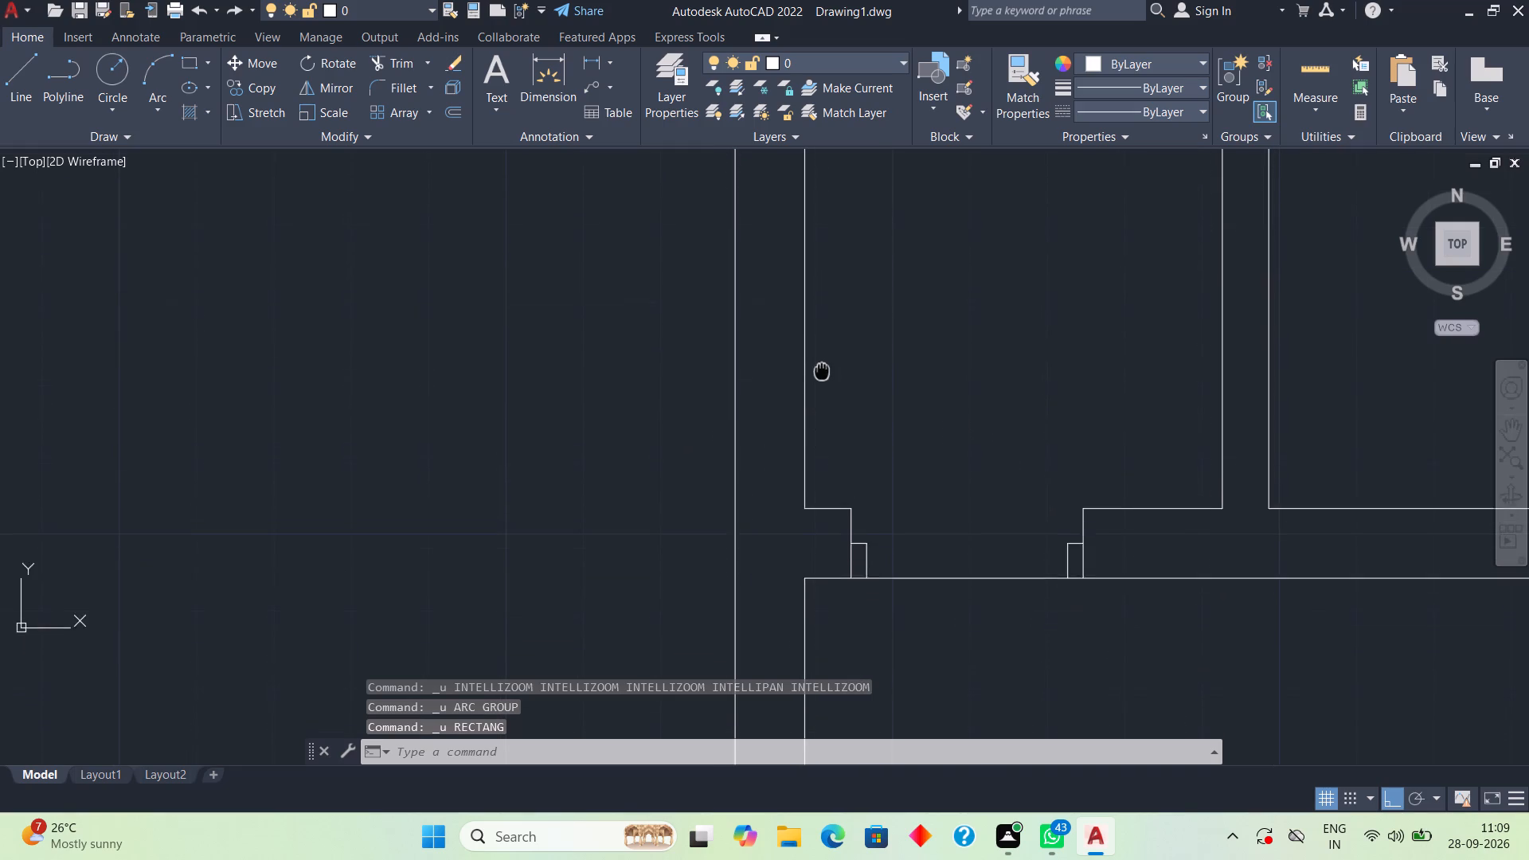
{"action": "middle_click_drag", "start_coordinate": [822, 358], "coordinate": [822, 349]}
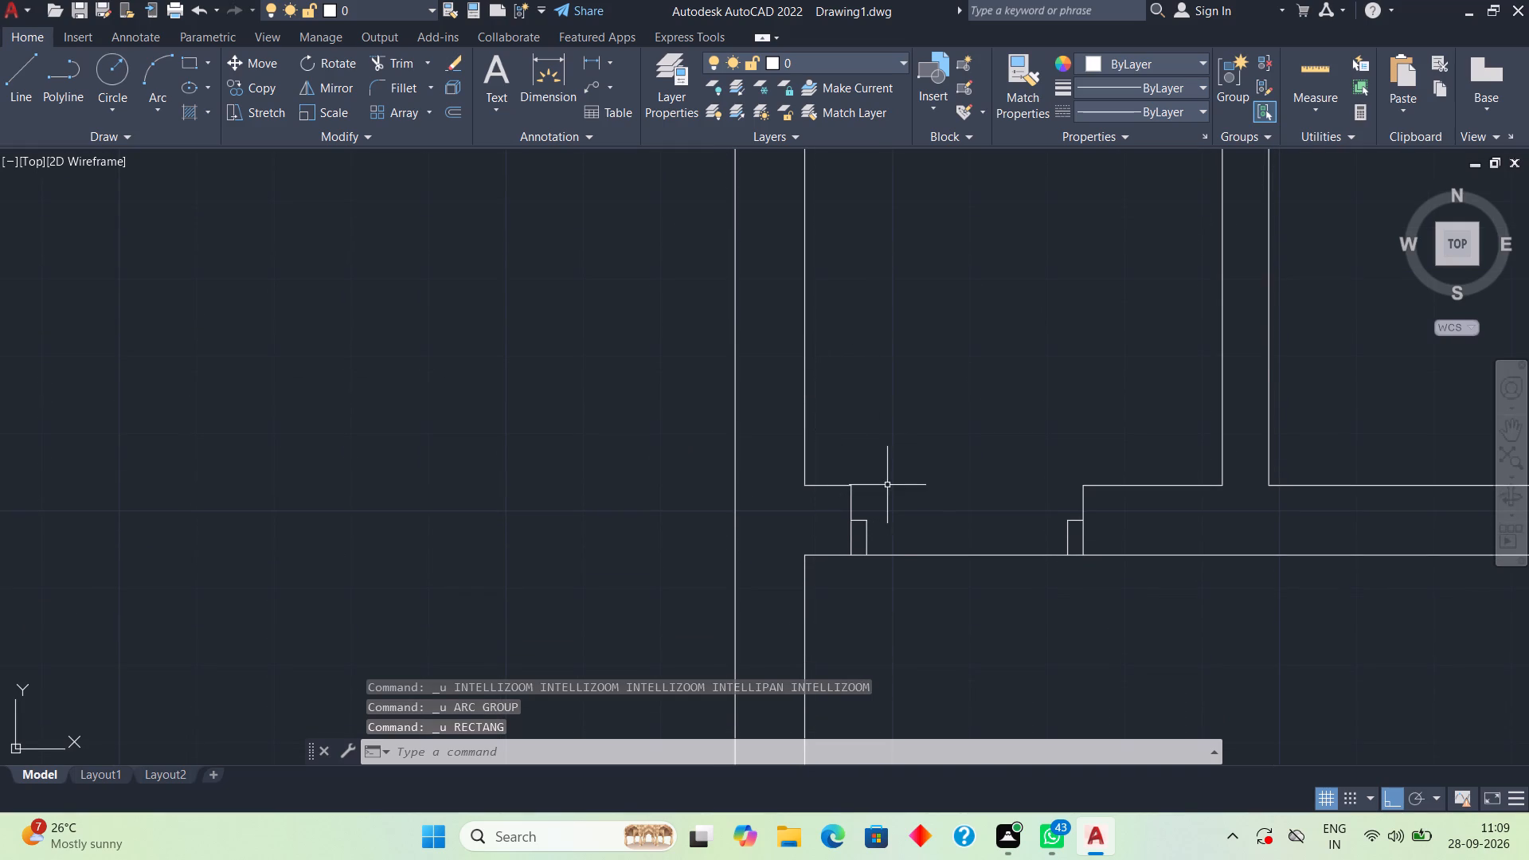
{"action": "middle_click_drag", "start_coordinate": [905, 516], "coordinate": [903, 459]}
{"action": "scroll", "coordinate": [903, 460], "scroll_direction": "up", "scroll_amount": 2}
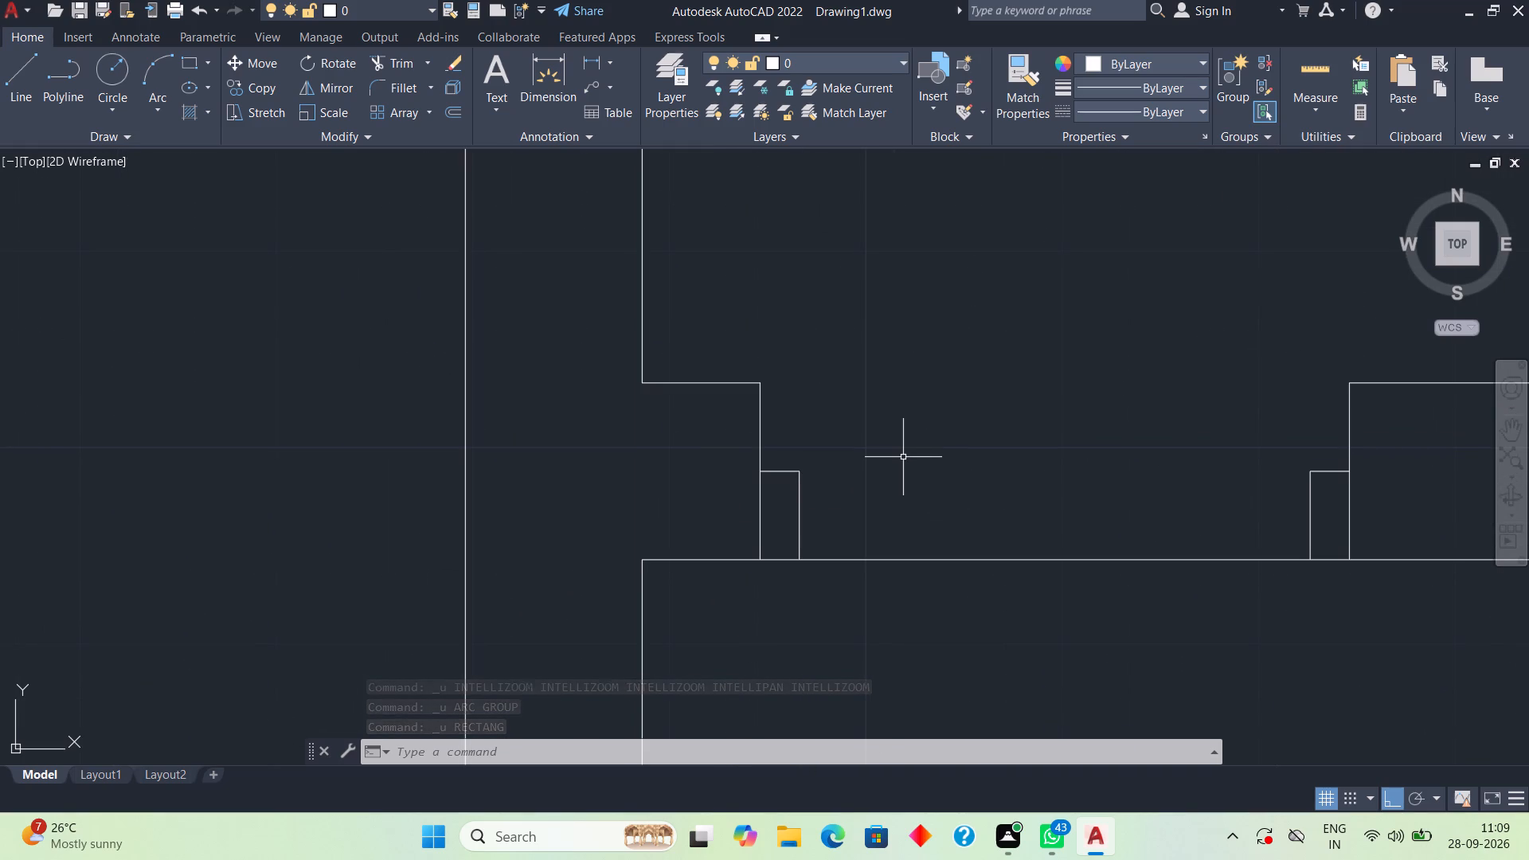
{"action": "key", "text": "r"}
{"action": "key", "text": "e"}
{"action": "type", "text": "c"}
{"action": "key", "text": "space"}
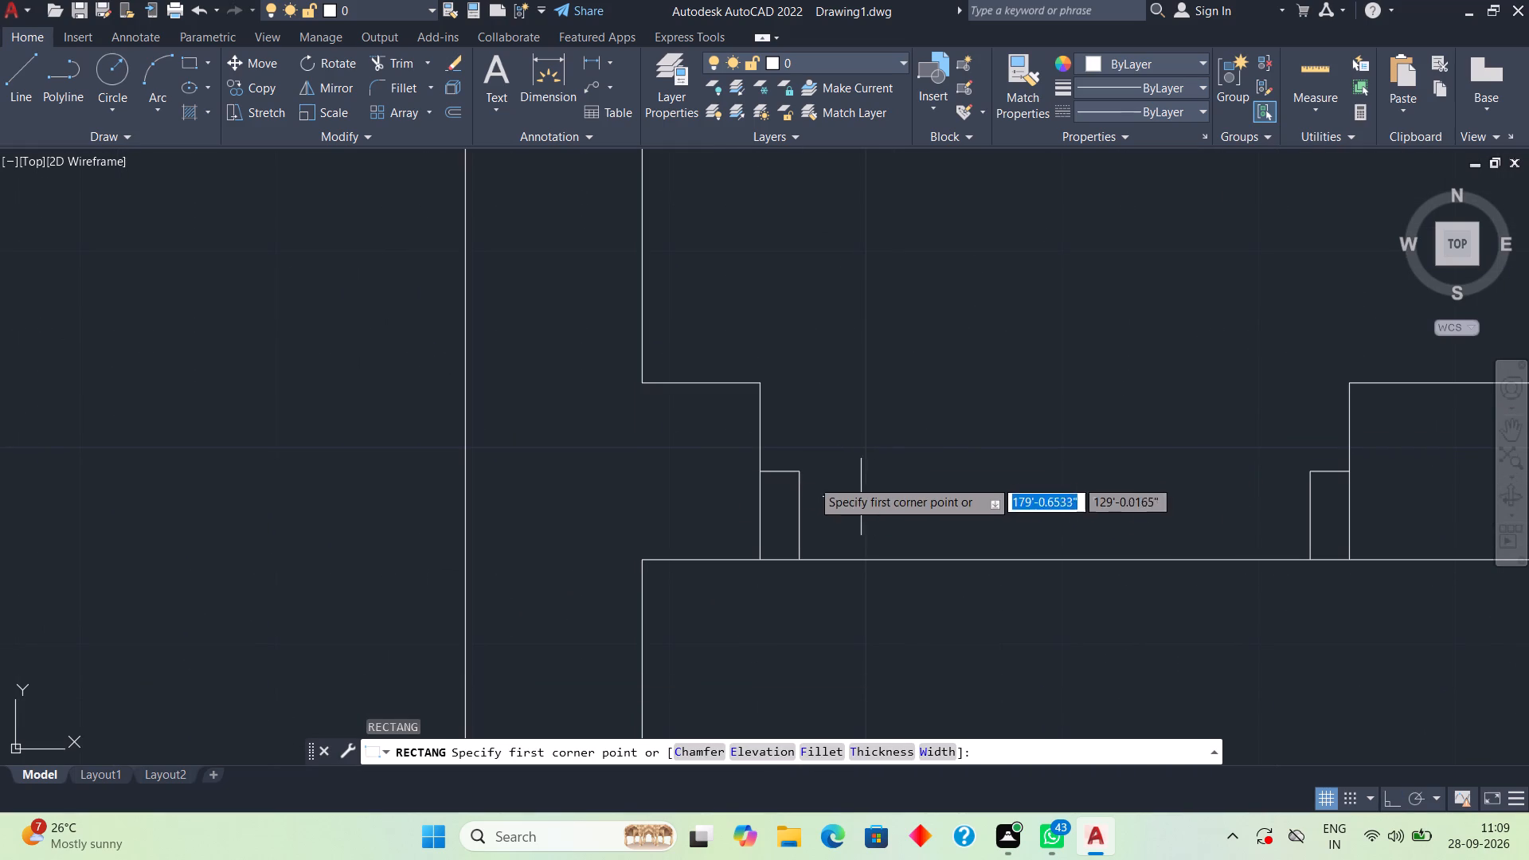
{"action": "left_click", "coordinate": [796, 475]}
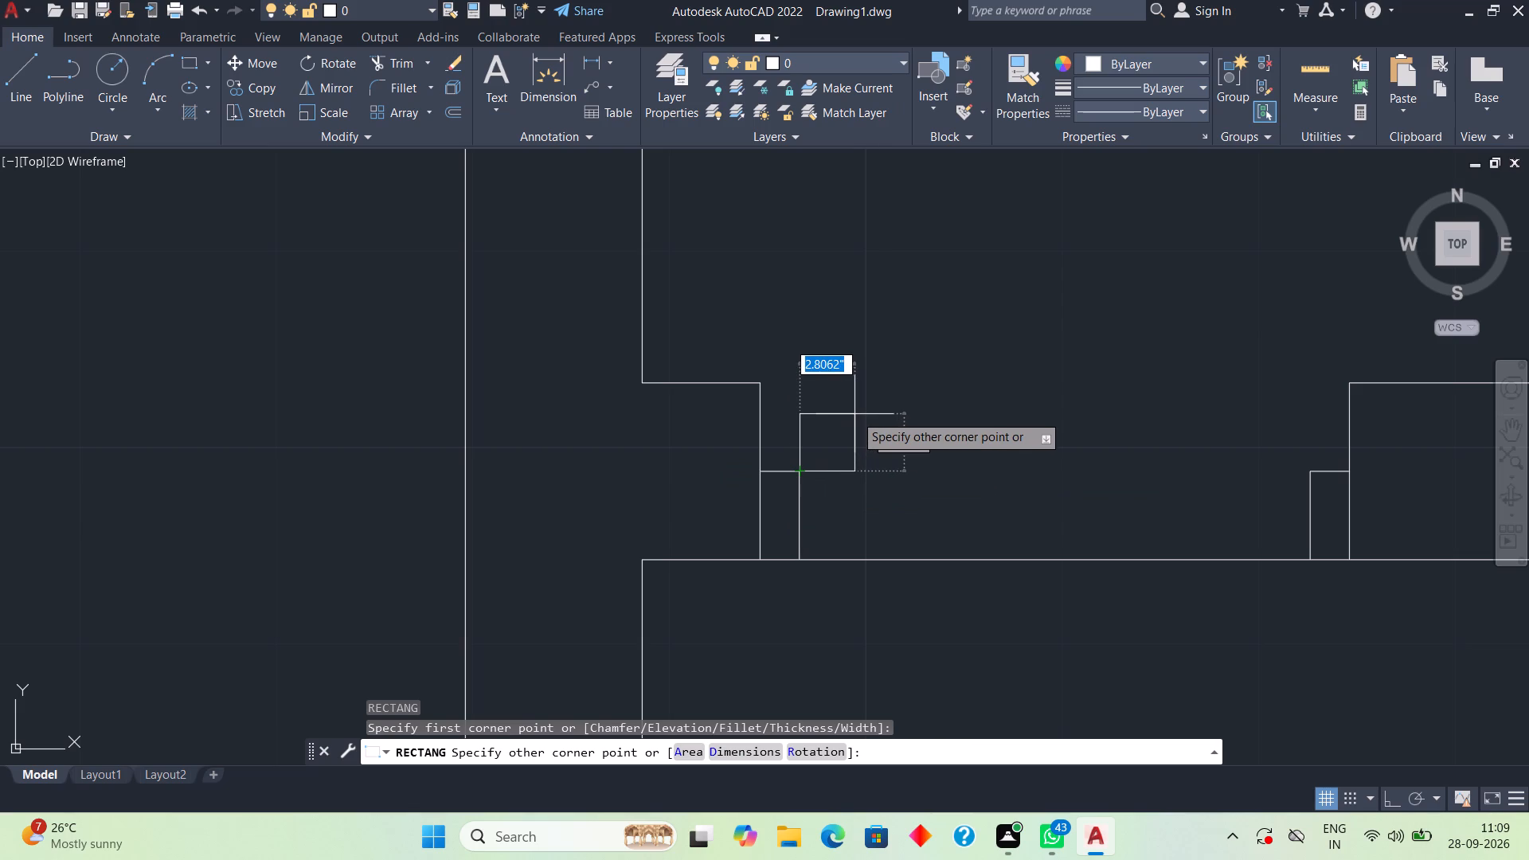
{"action": "key", "text": "d"}
{"action": "key", "text": "space"}
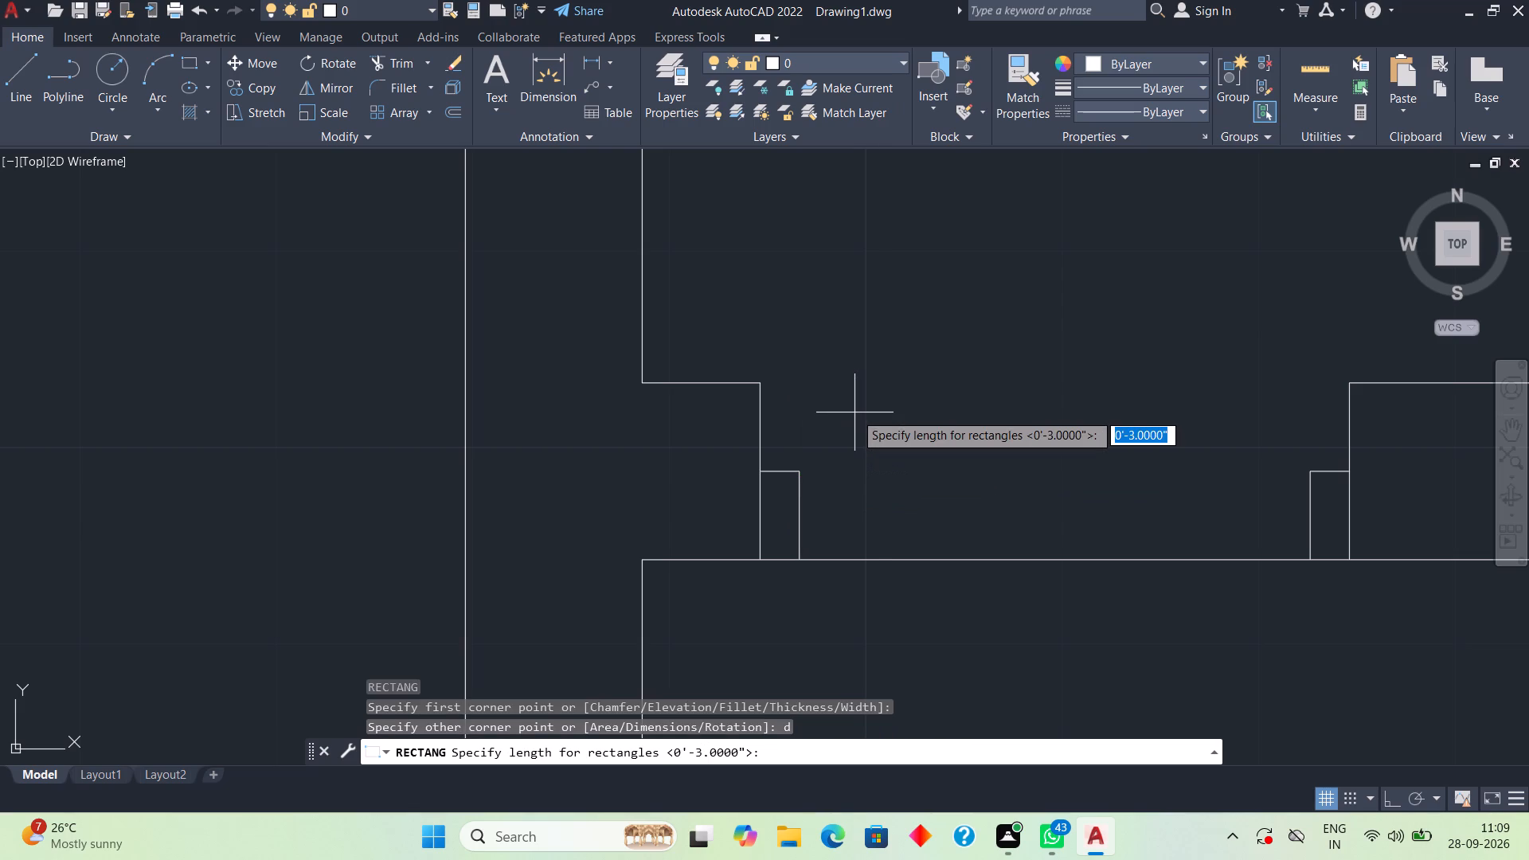
{"action": "type", "text": "2\""}
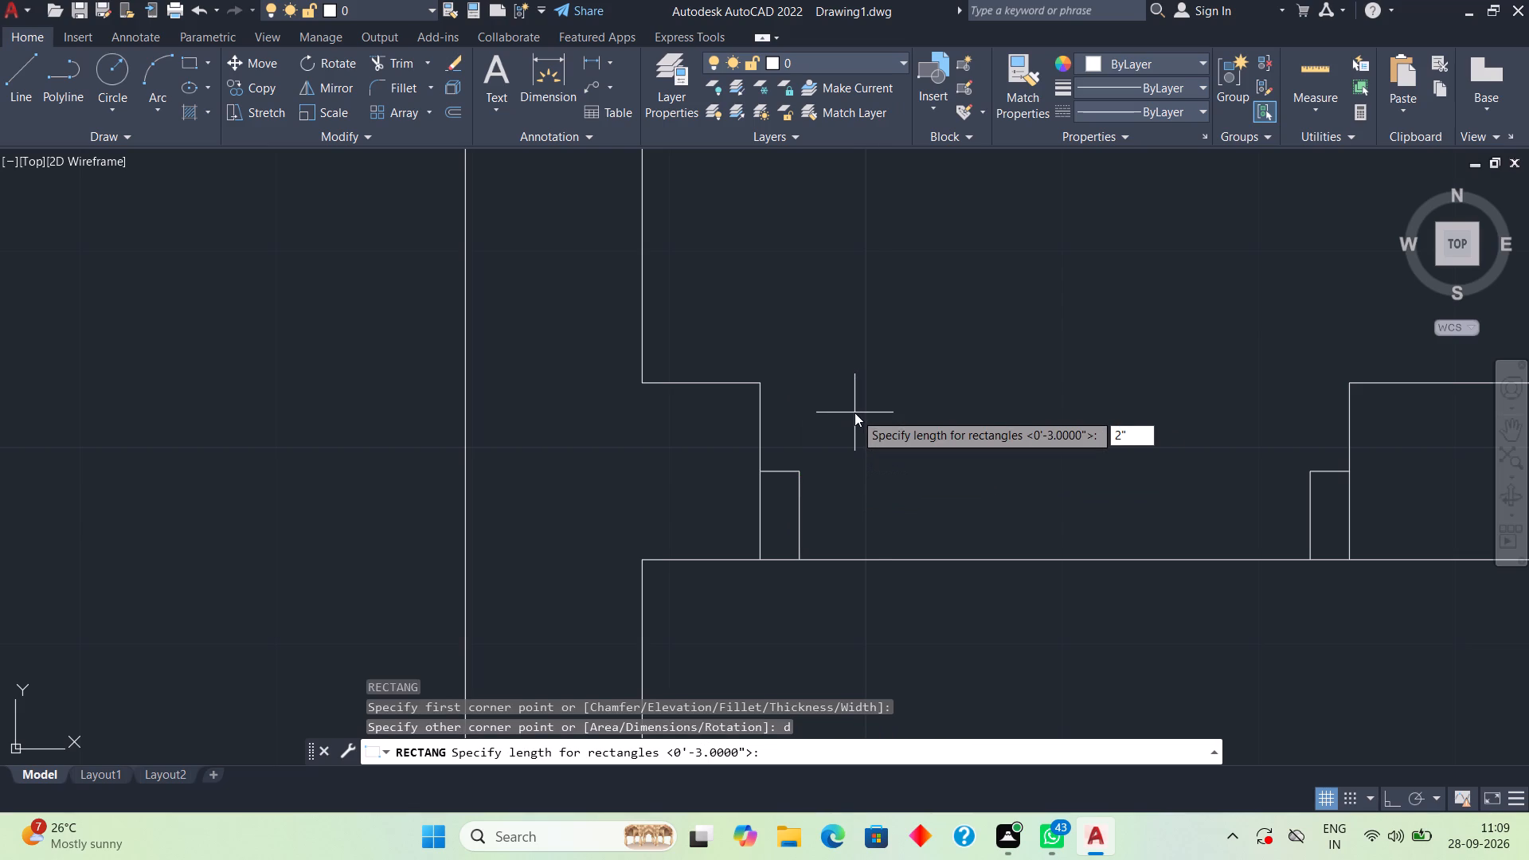
{"action": "key", "text": "Return"}
{"action": "key", "text": "Return"}
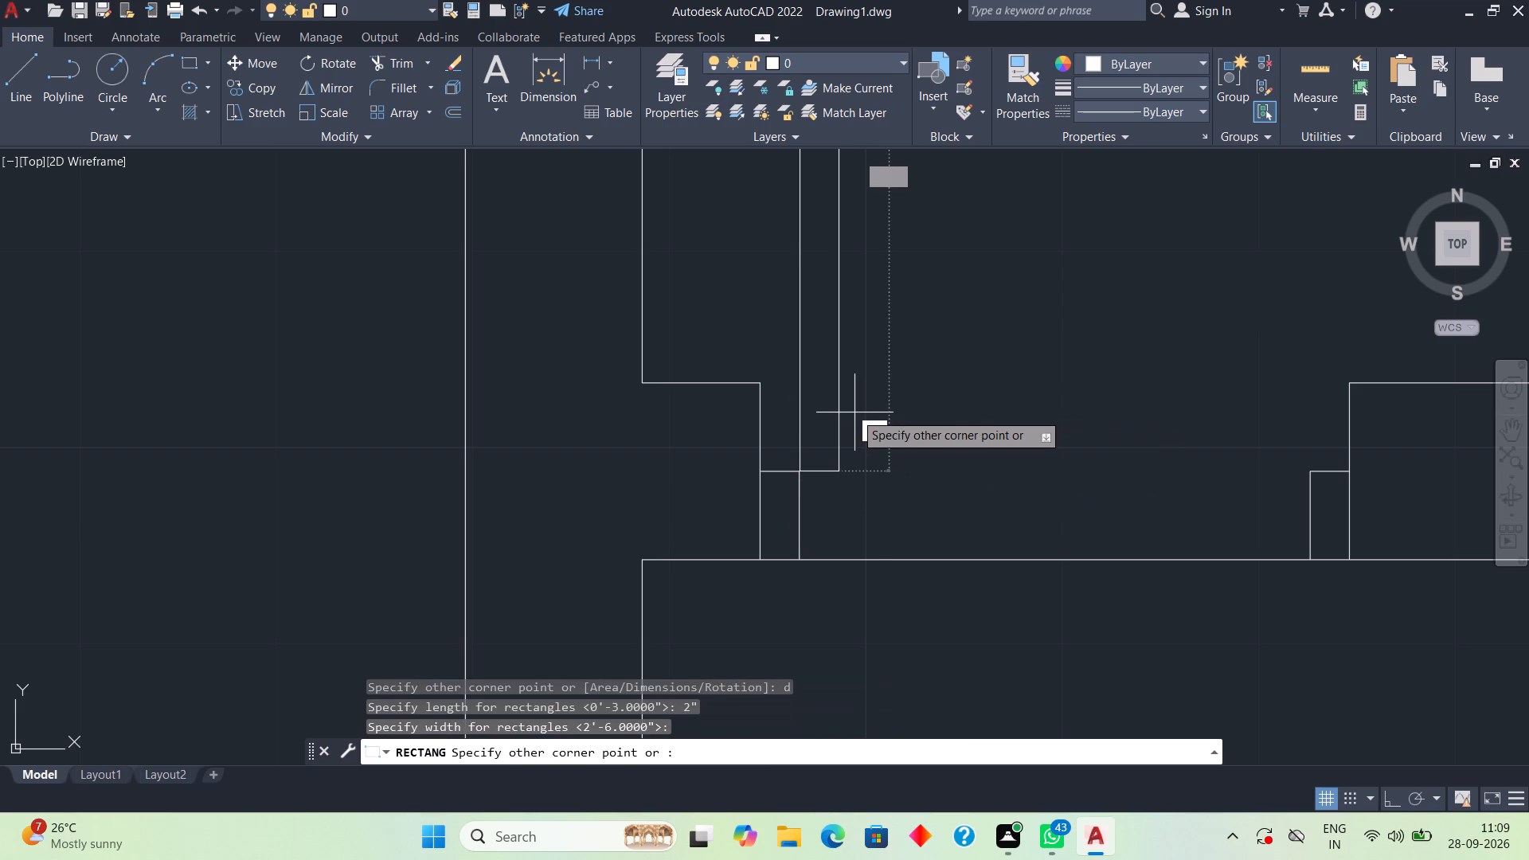
{"action": "left_click", "coordinate": [854, 412]}
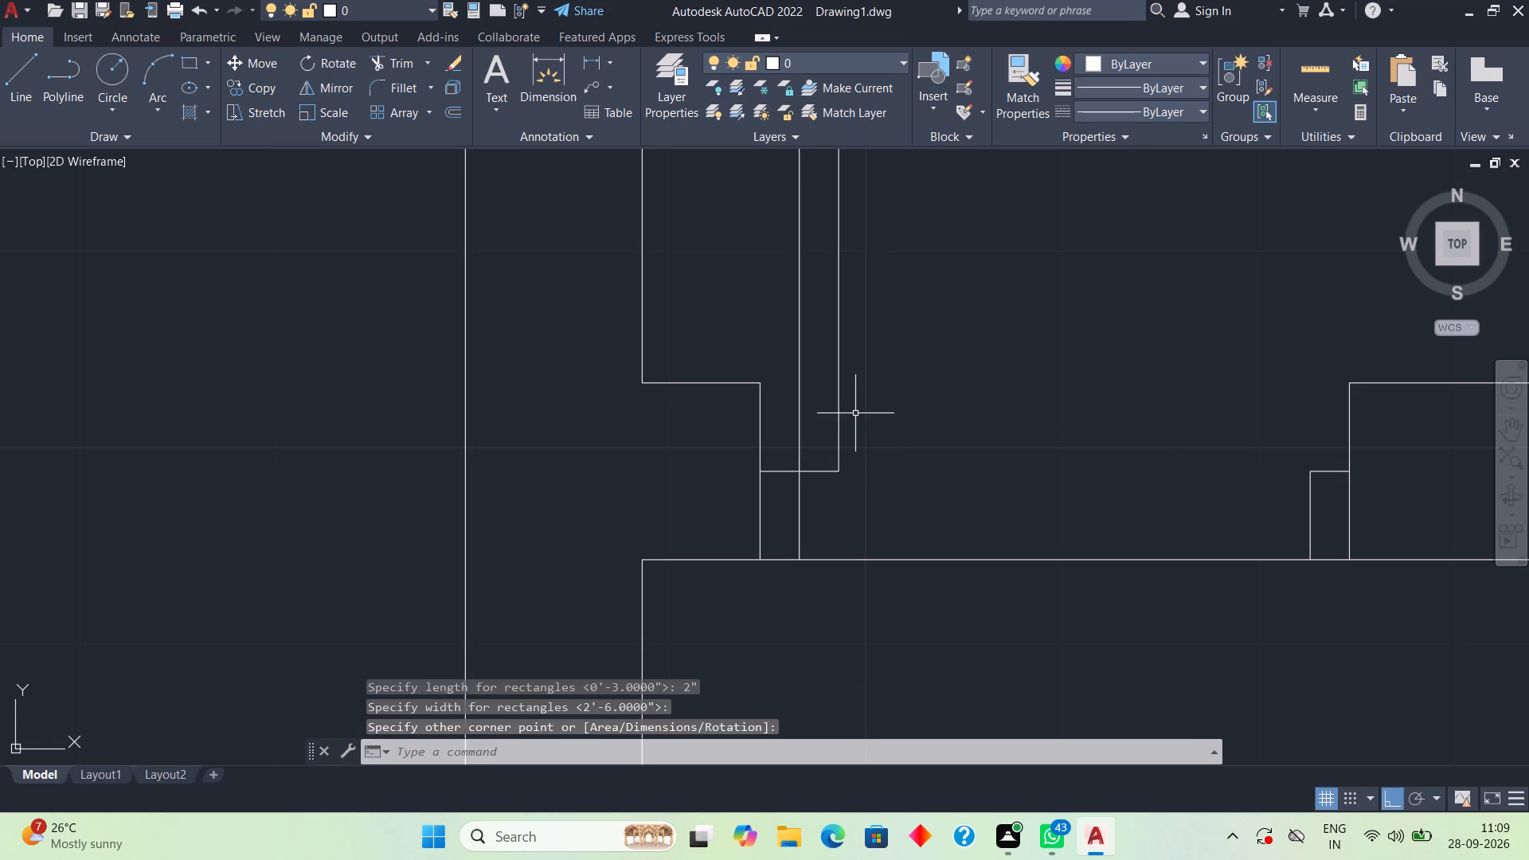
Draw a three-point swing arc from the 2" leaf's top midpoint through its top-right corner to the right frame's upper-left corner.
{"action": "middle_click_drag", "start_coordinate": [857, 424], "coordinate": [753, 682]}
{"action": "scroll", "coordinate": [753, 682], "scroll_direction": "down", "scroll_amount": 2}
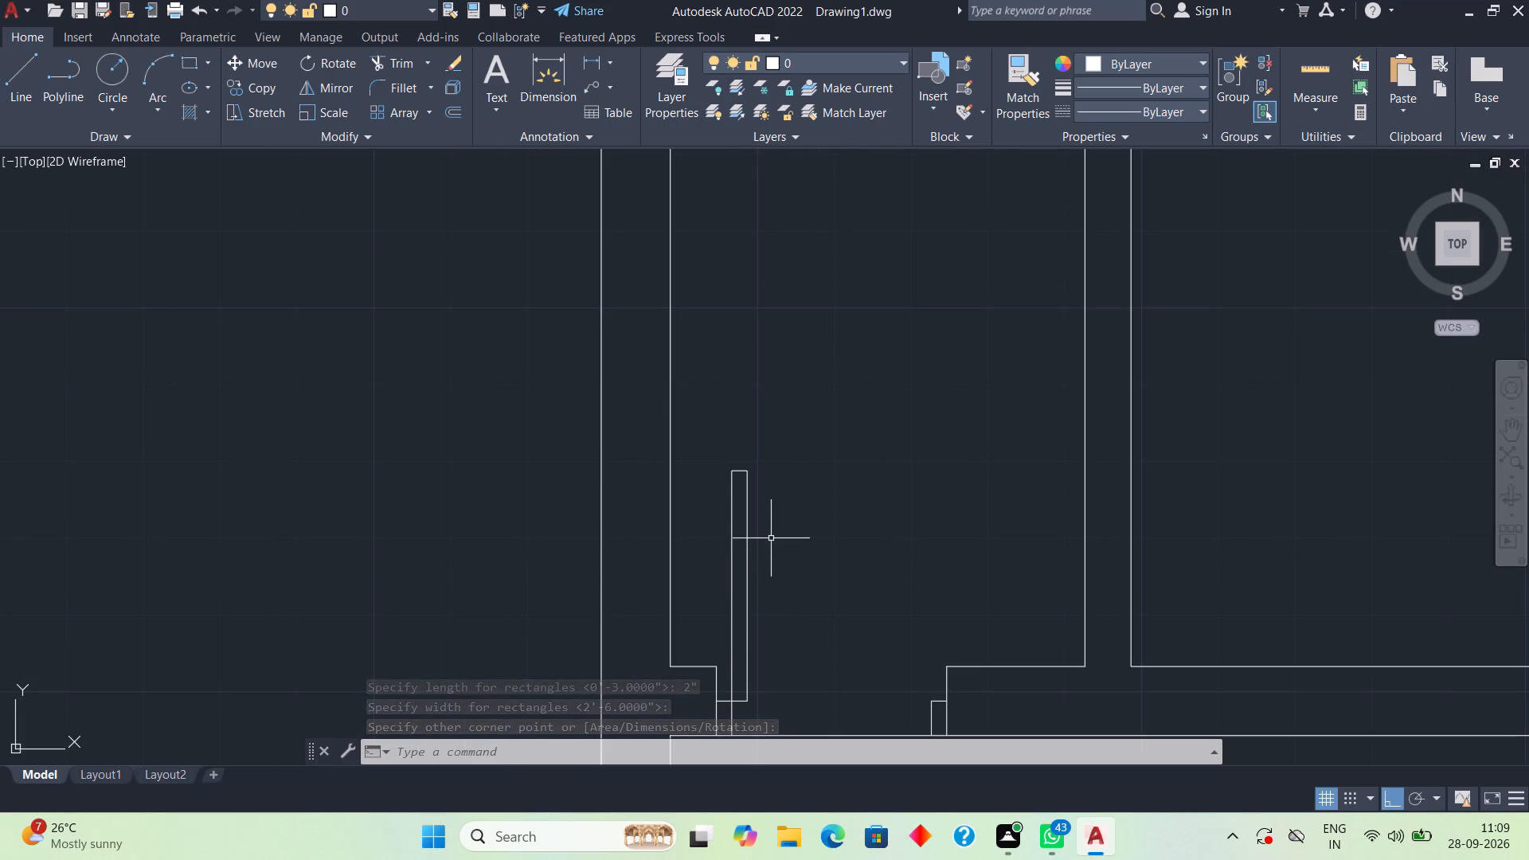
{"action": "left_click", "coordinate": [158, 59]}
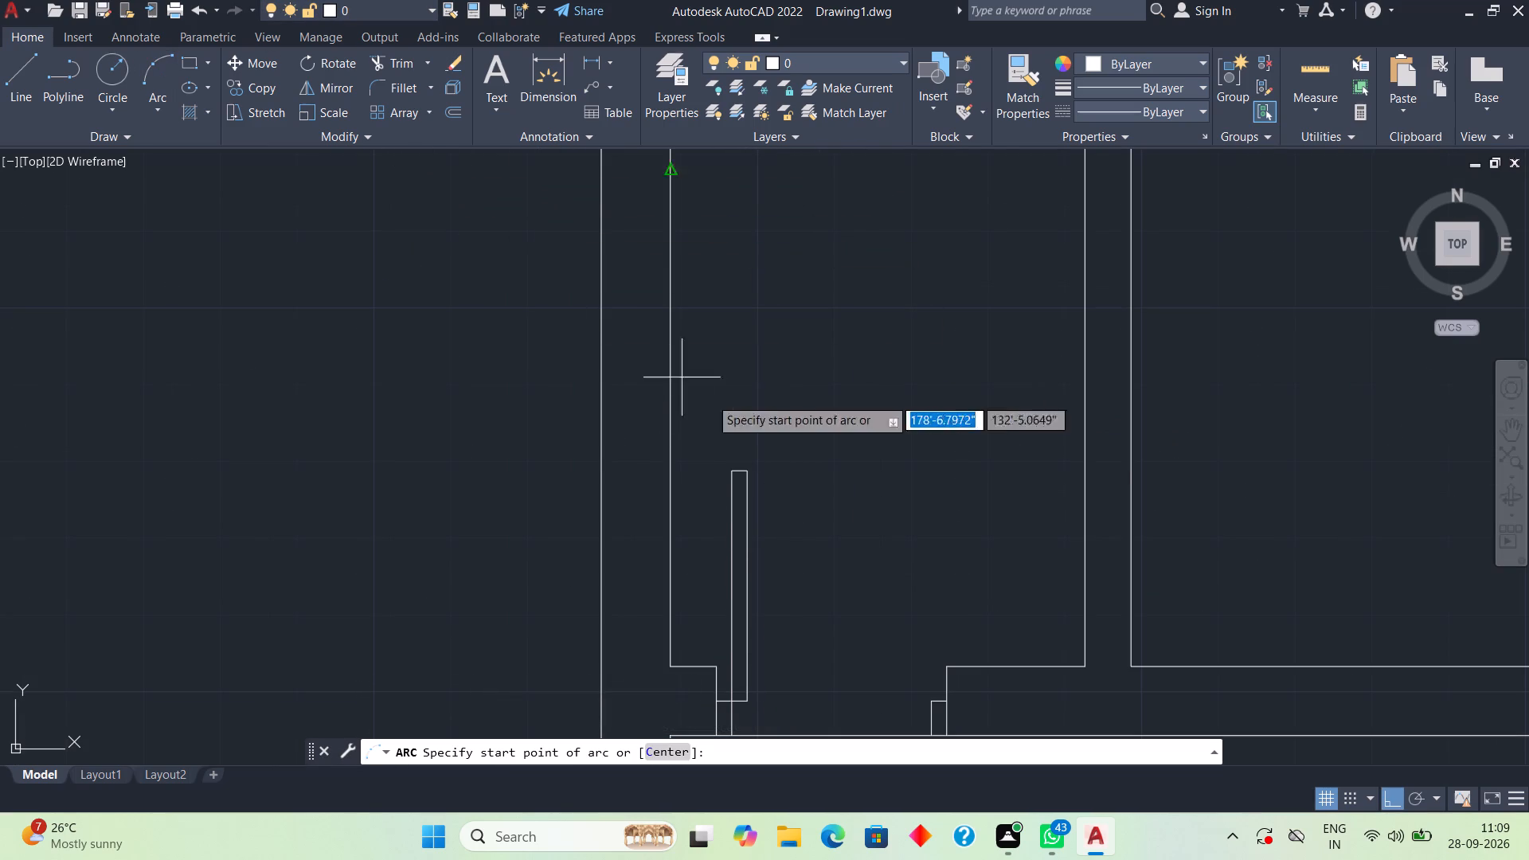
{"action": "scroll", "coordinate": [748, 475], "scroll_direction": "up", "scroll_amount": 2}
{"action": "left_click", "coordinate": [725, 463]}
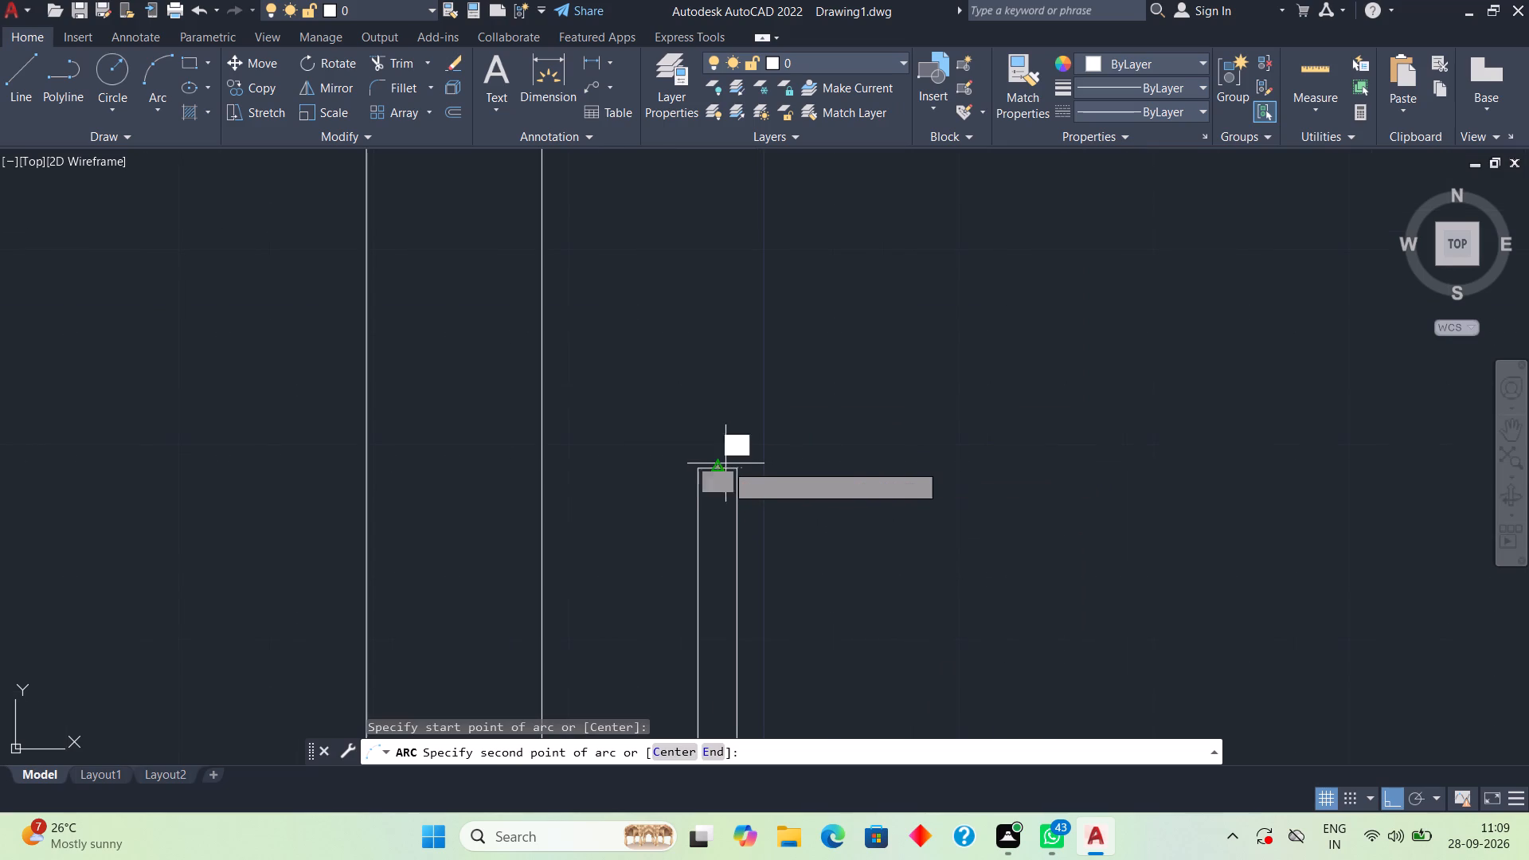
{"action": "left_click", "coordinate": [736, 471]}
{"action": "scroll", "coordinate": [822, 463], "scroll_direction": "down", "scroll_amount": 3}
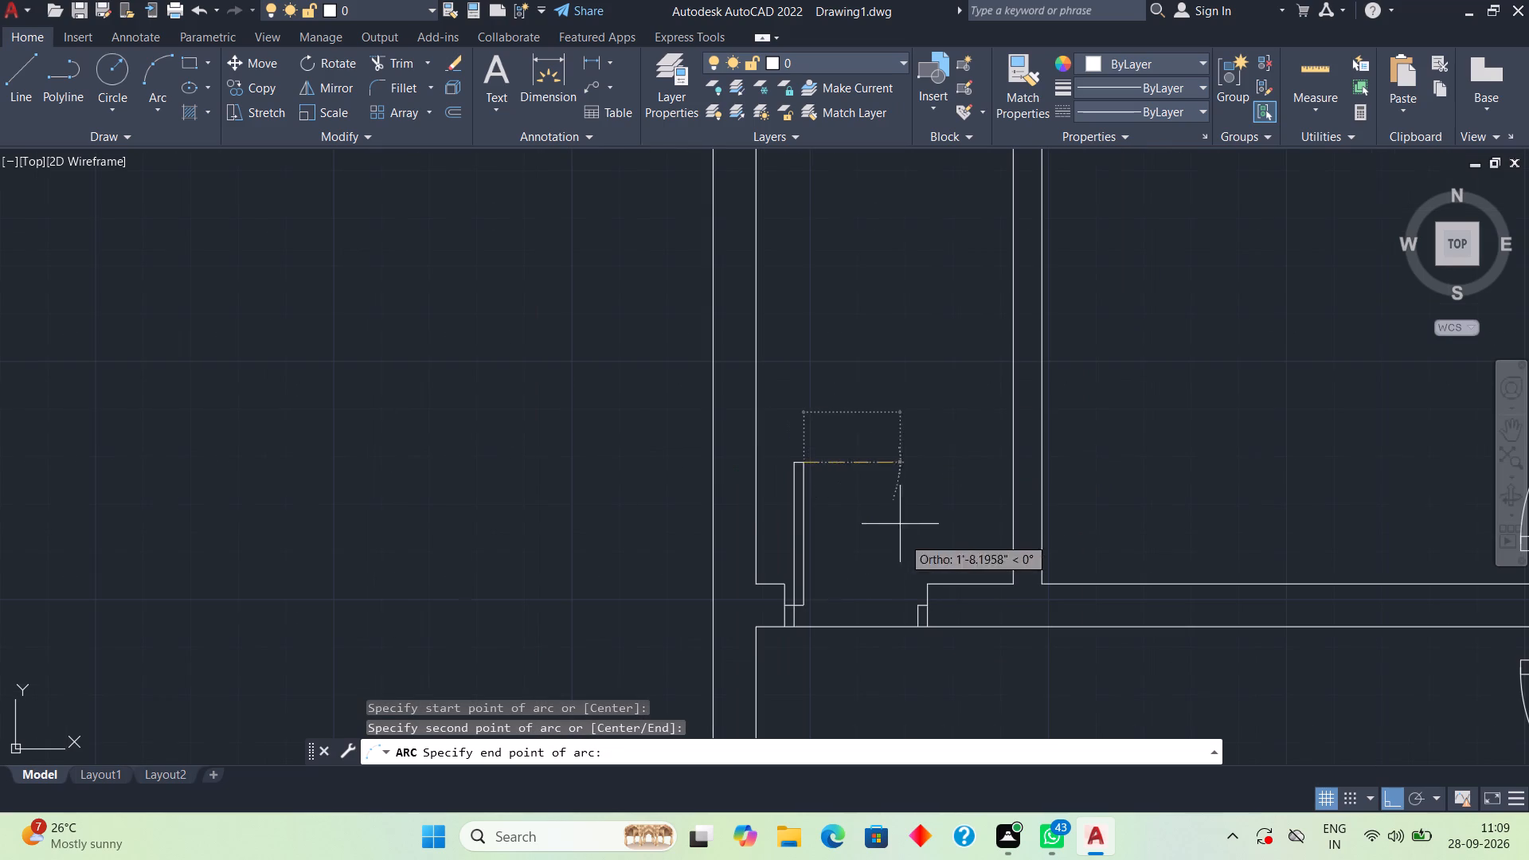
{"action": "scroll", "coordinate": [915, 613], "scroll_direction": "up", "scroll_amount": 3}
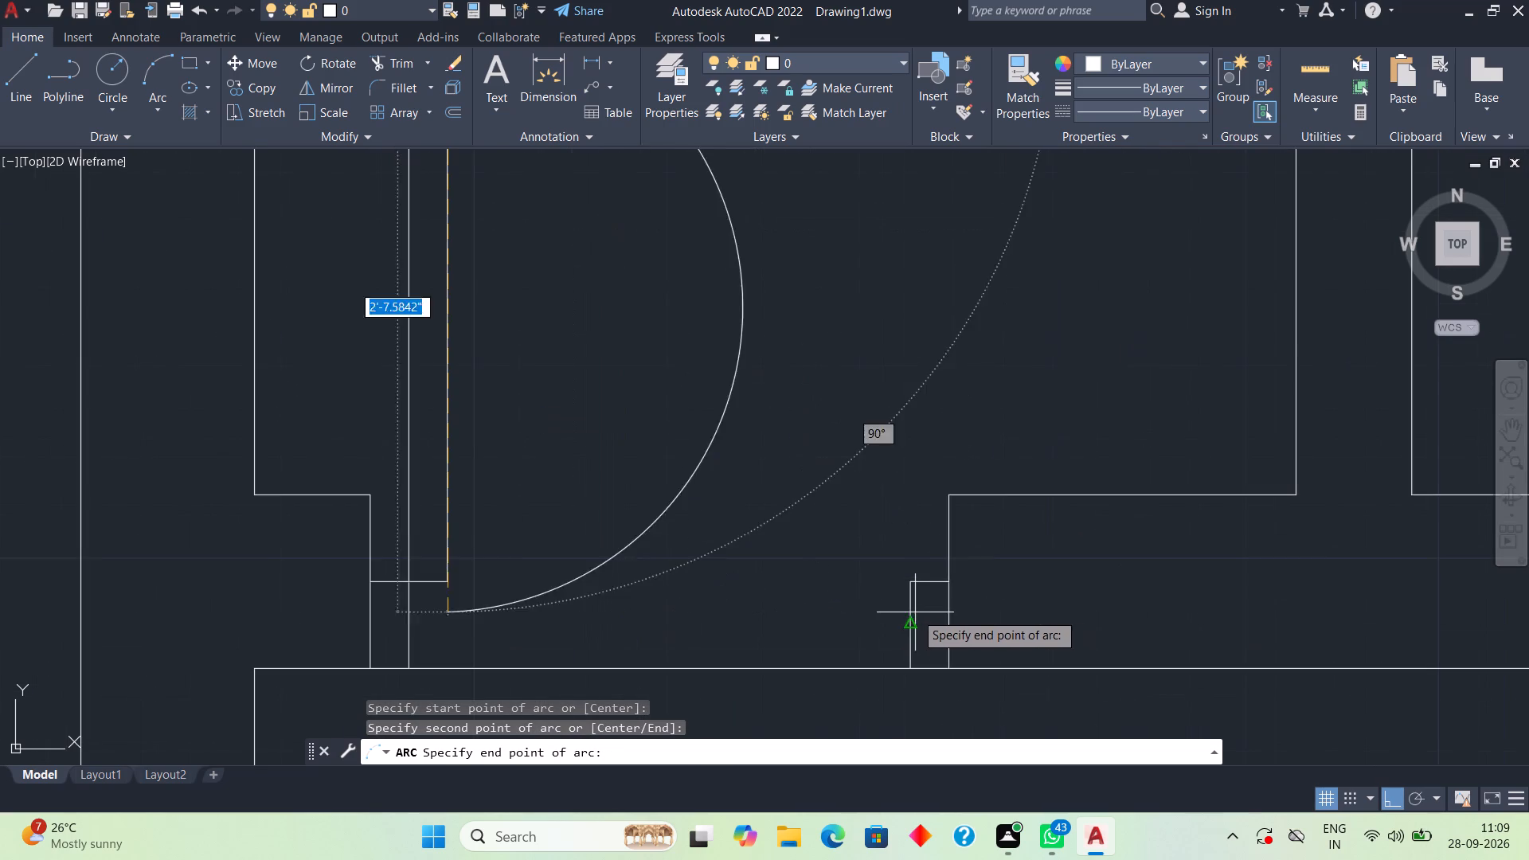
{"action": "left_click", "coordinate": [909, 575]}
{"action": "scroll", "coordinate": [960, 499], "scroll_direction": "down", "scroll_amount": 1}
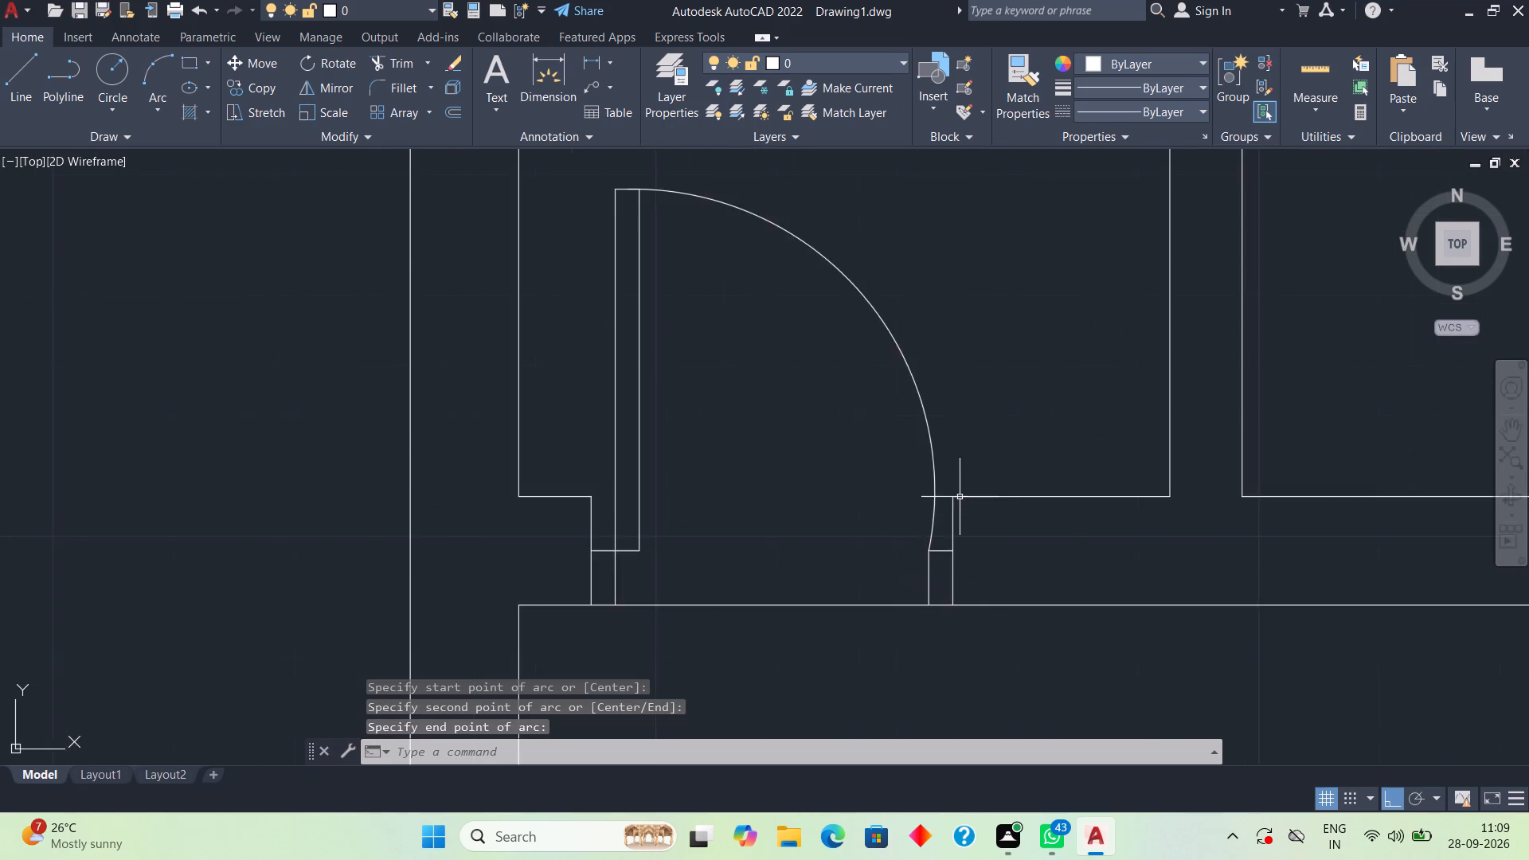
Check the clear width between the doorway's left and right frames with a temporary dimension, without keeping it.
{"action": "scroll", "coordinate": [960, 497], "scroll_direction": "down", "scroll_amount": 1}
{"action": "middle_click_drag", "start_coordinate": [1054, 440], "coordinate": [1261, 487]}
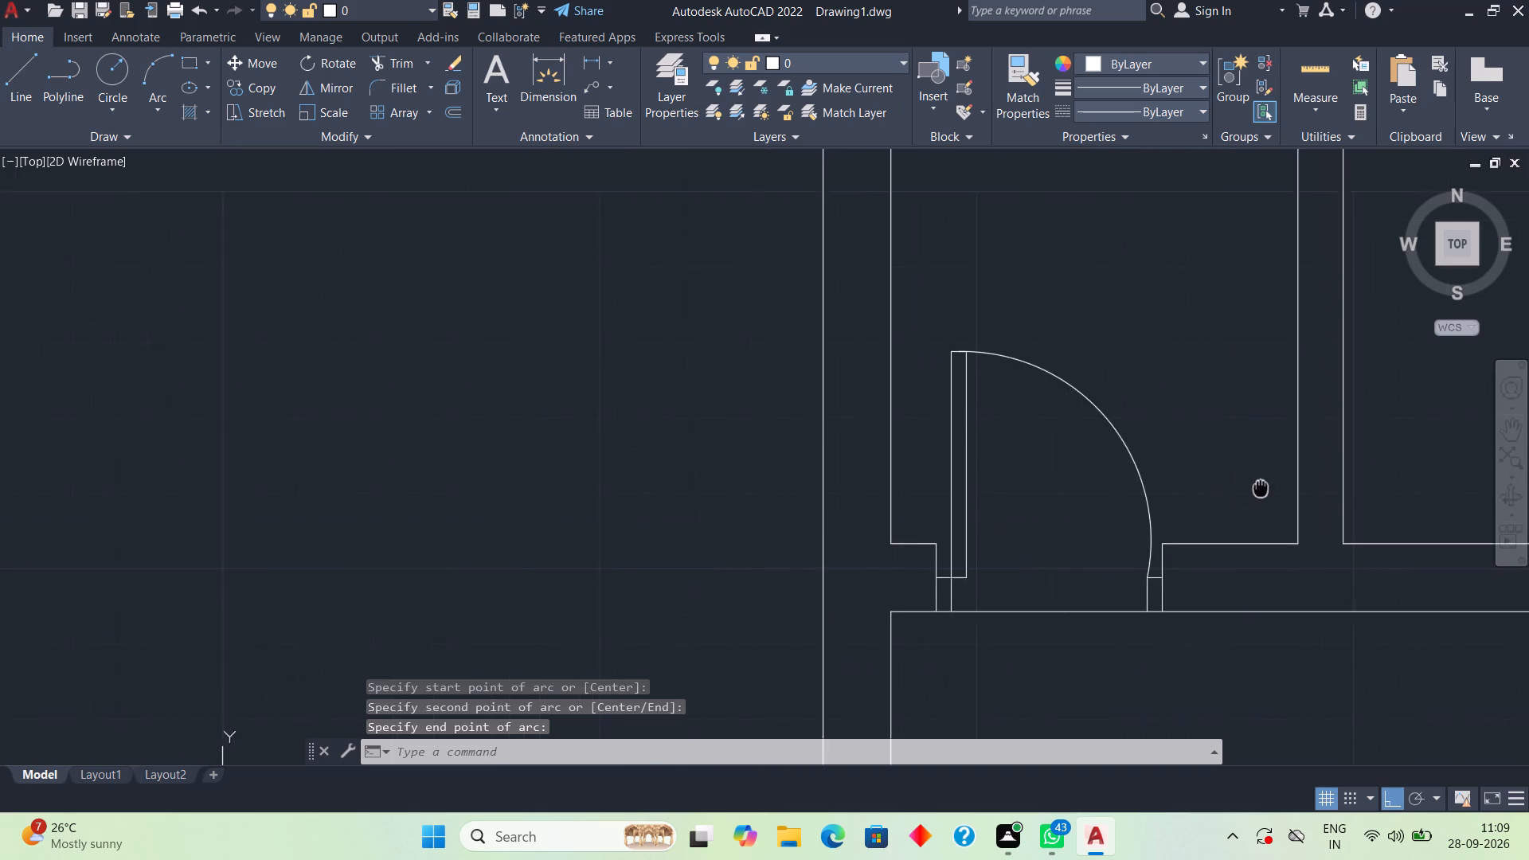
{"action": "middle_click_drag", "start_coordinate": [1261, 487], "coordinate": [1153, 466]}
{"action": "scroll", "coordinate": [1156, 467], "scroll_direction": "down", "scroll_amount": 2}
{"action": "middle_click_drag", "start_coordinate": [1087, 445], "coordinate": [1074, 438]}
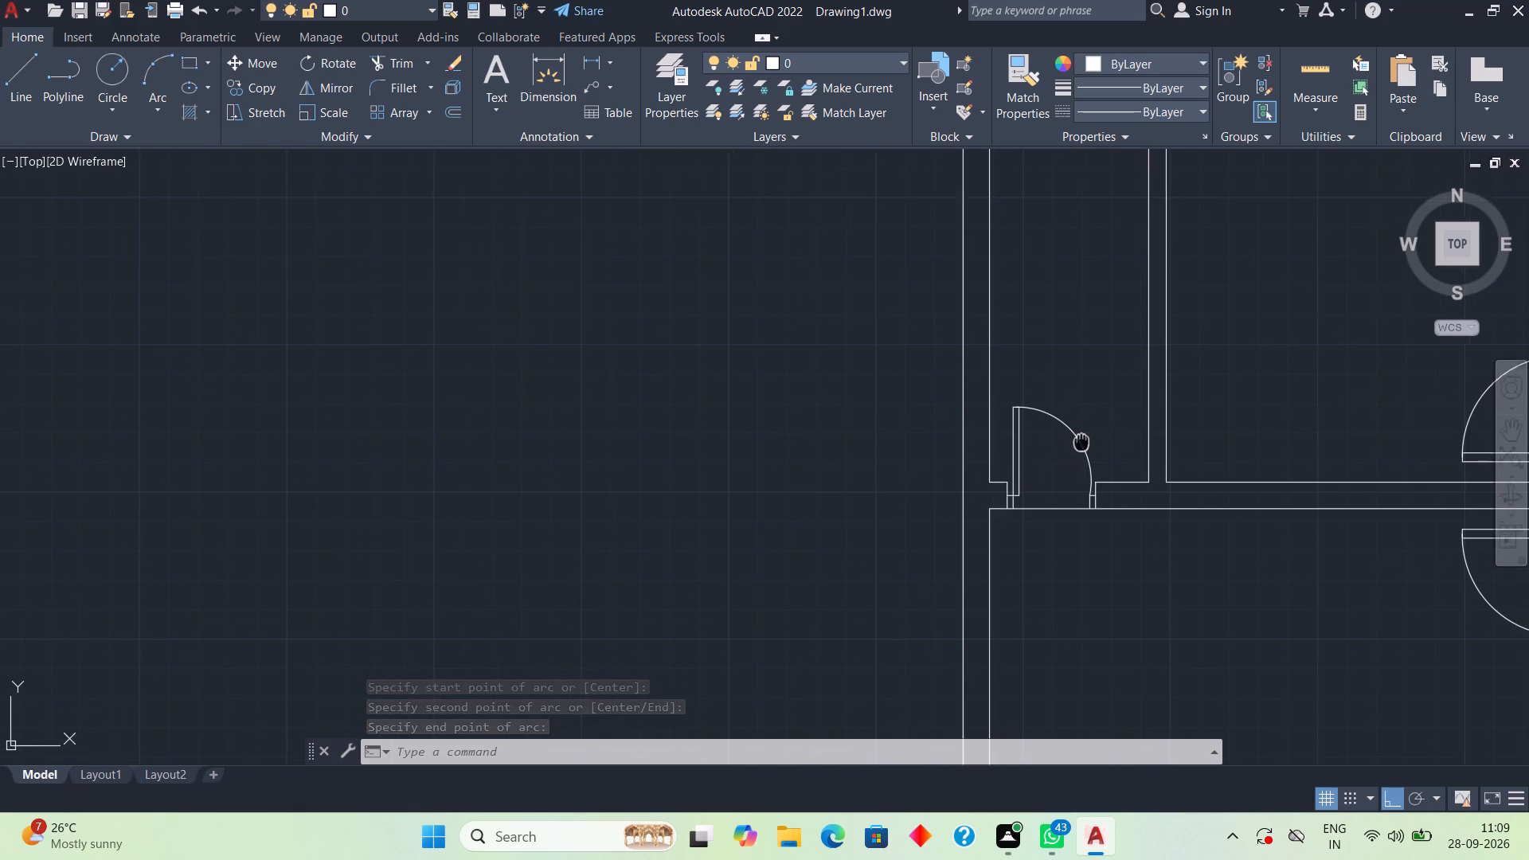
{"action": "middle_click_drag", "start_coordinate": [1074, 438], "coordinate": [856, 417]}
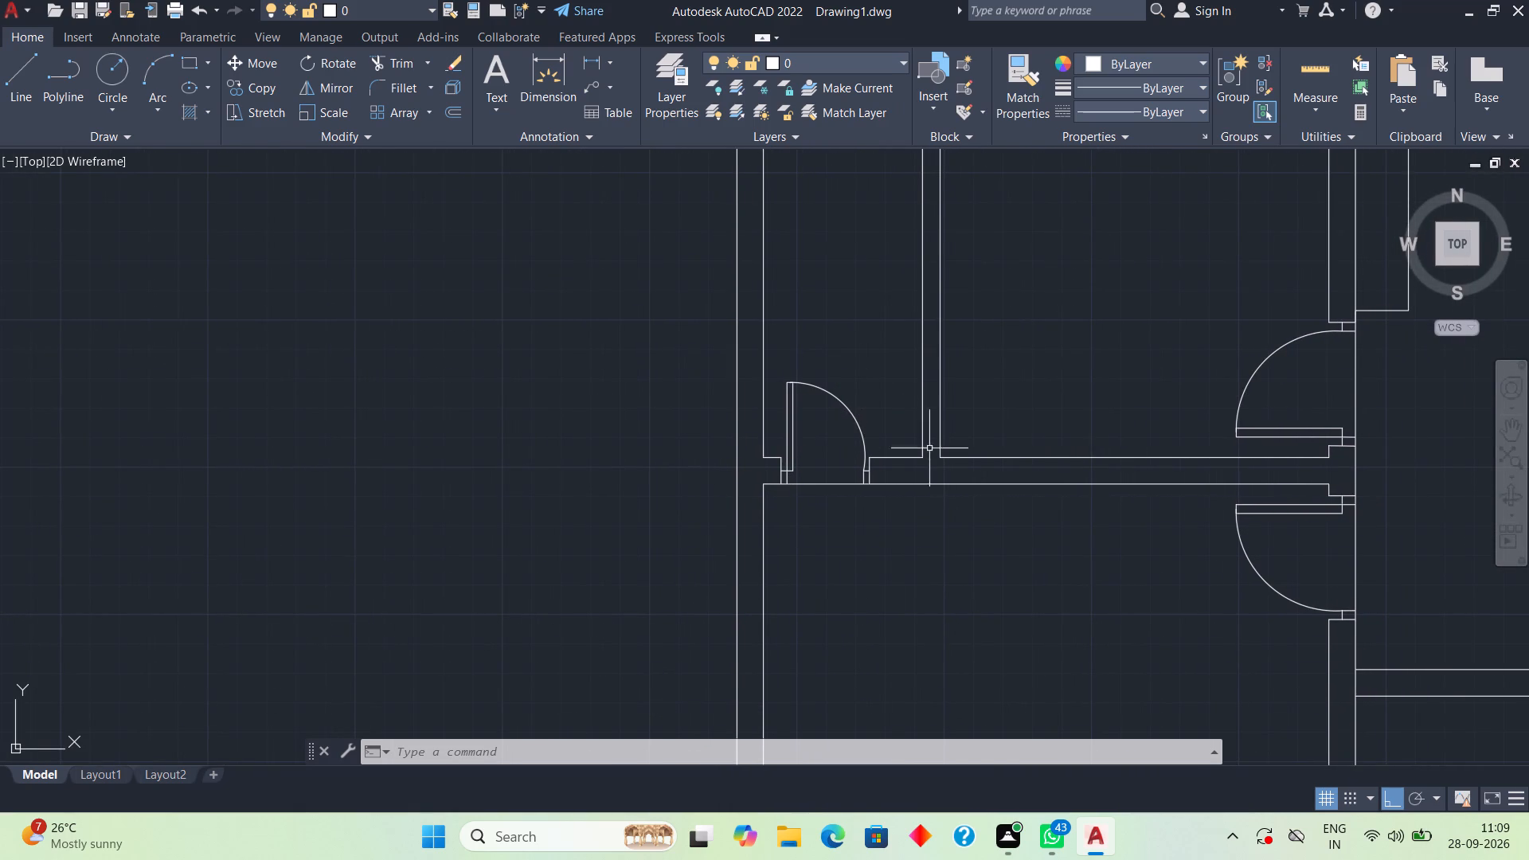
{"action": "scroll", "coordinate": [821, 490], "scroll_direction": "up", "scroll_amount": 2}
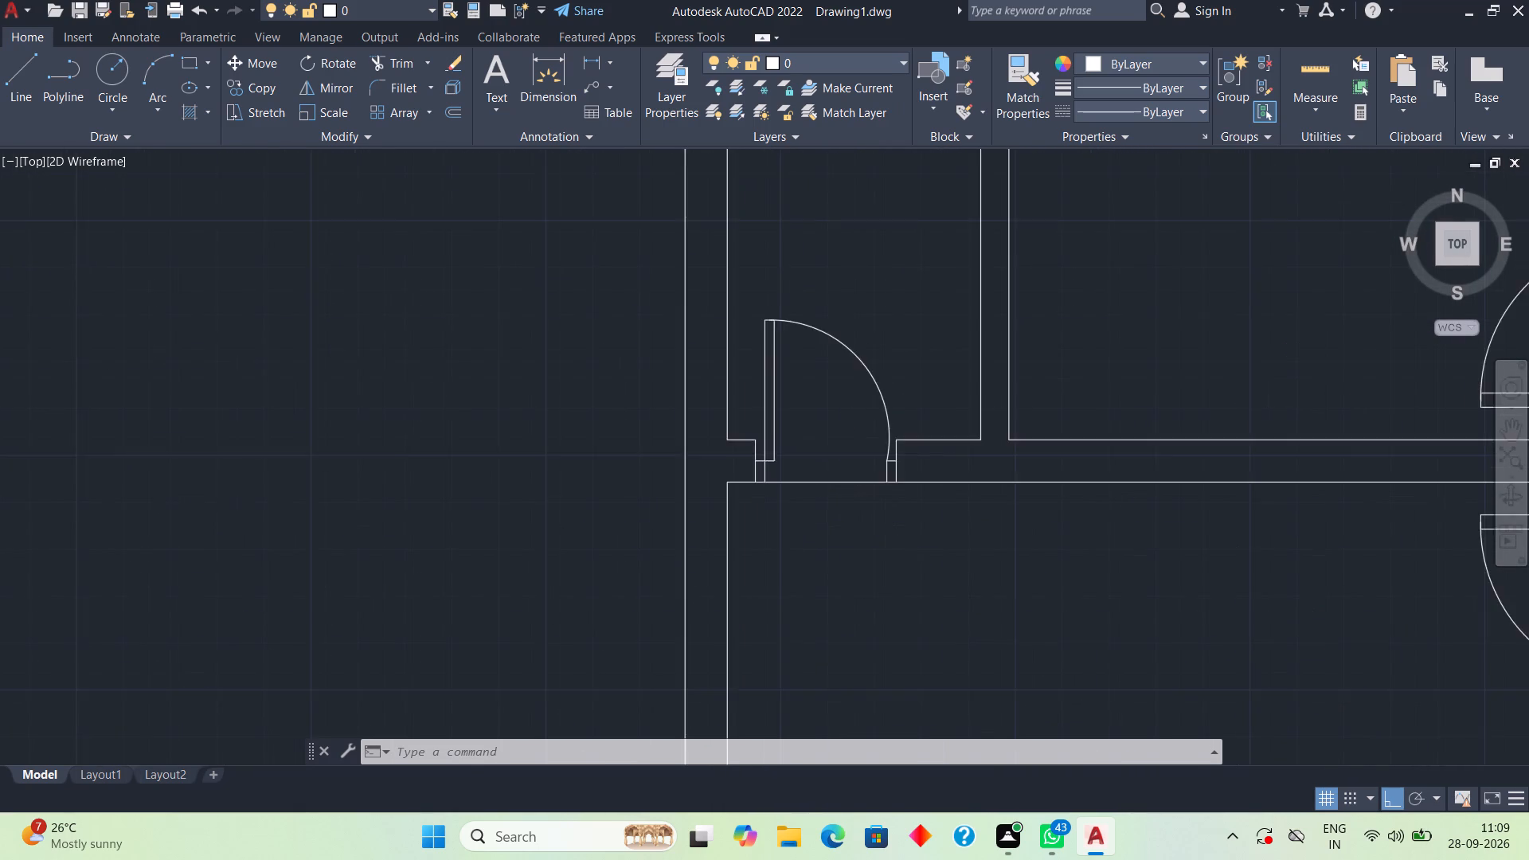
{"action": "scroll", "coordinate": [821, 490], "scroll_direction": "up", "scroll_amount": 1}
{"action": "left_click", "coordinate": [553, 88]}
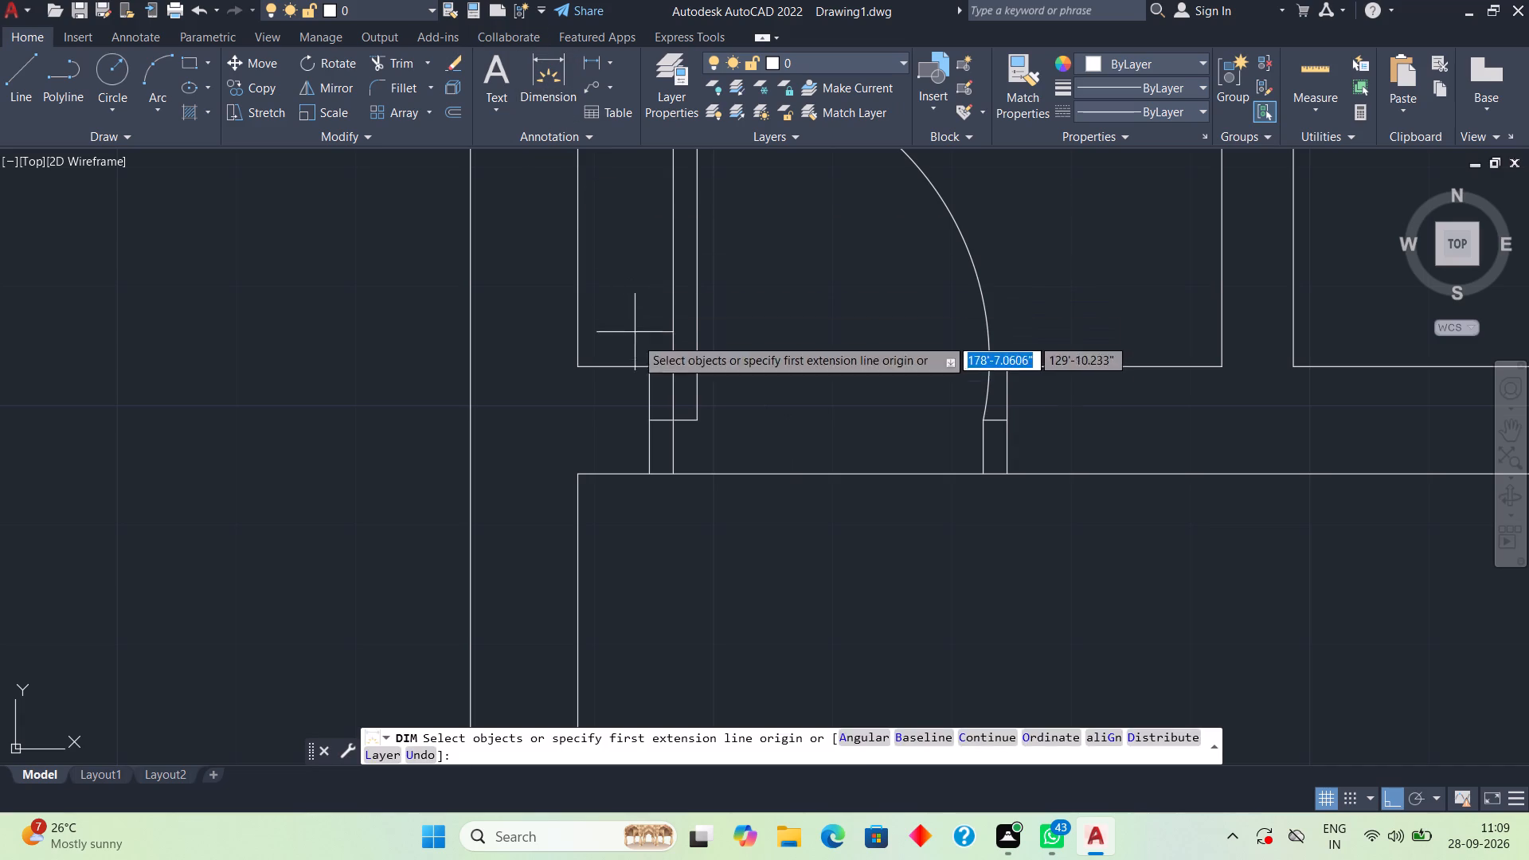
{"action": "left_click", "coordinate": [672, 447]}
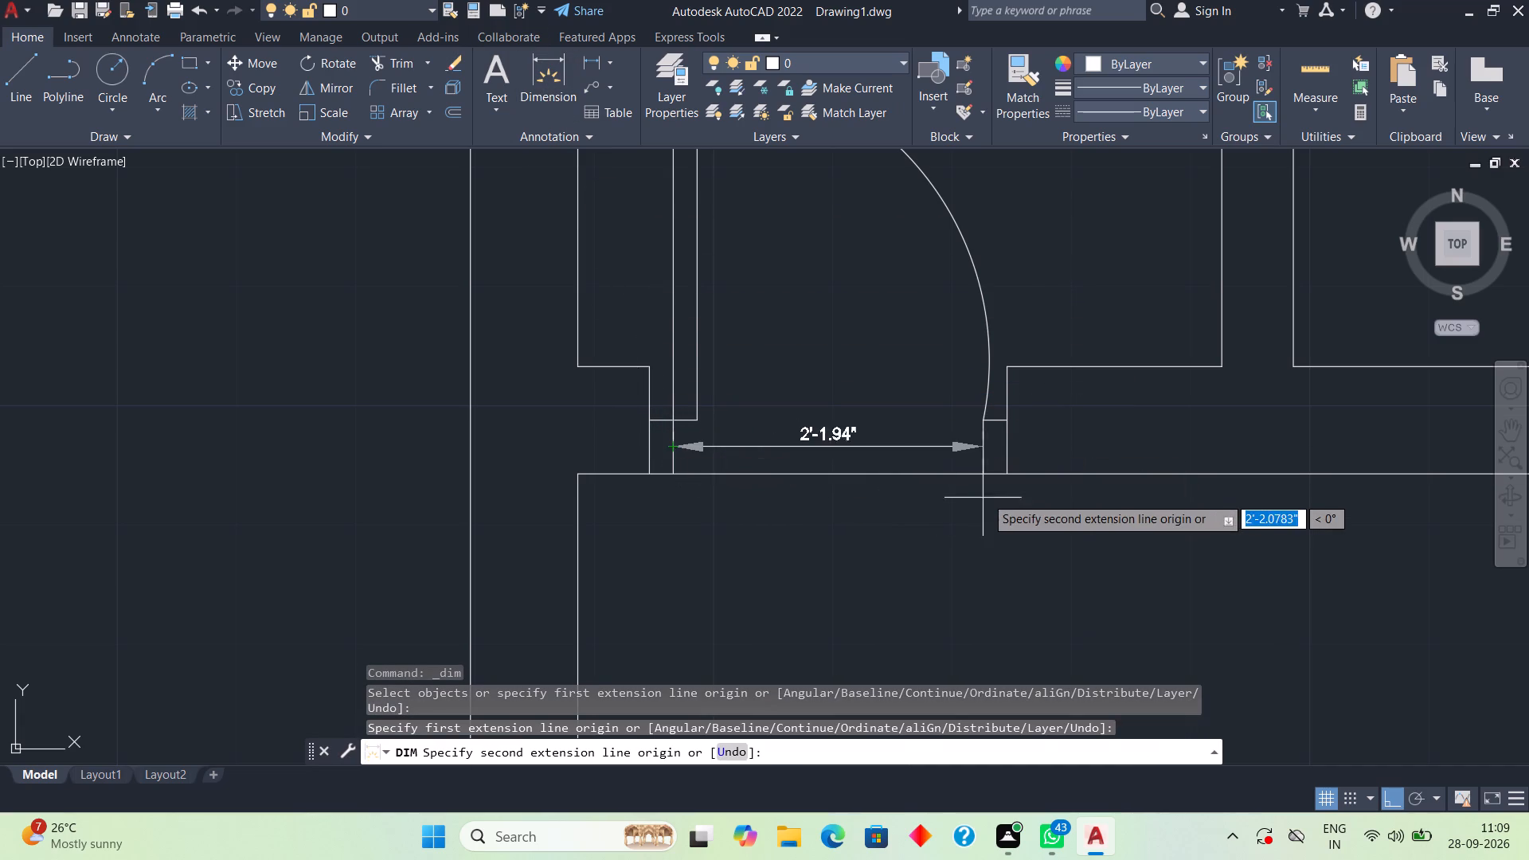
{"action": "scroll", "coordinate": [983, 484], "scroll_direction": "up", "scroll_amount": 2}
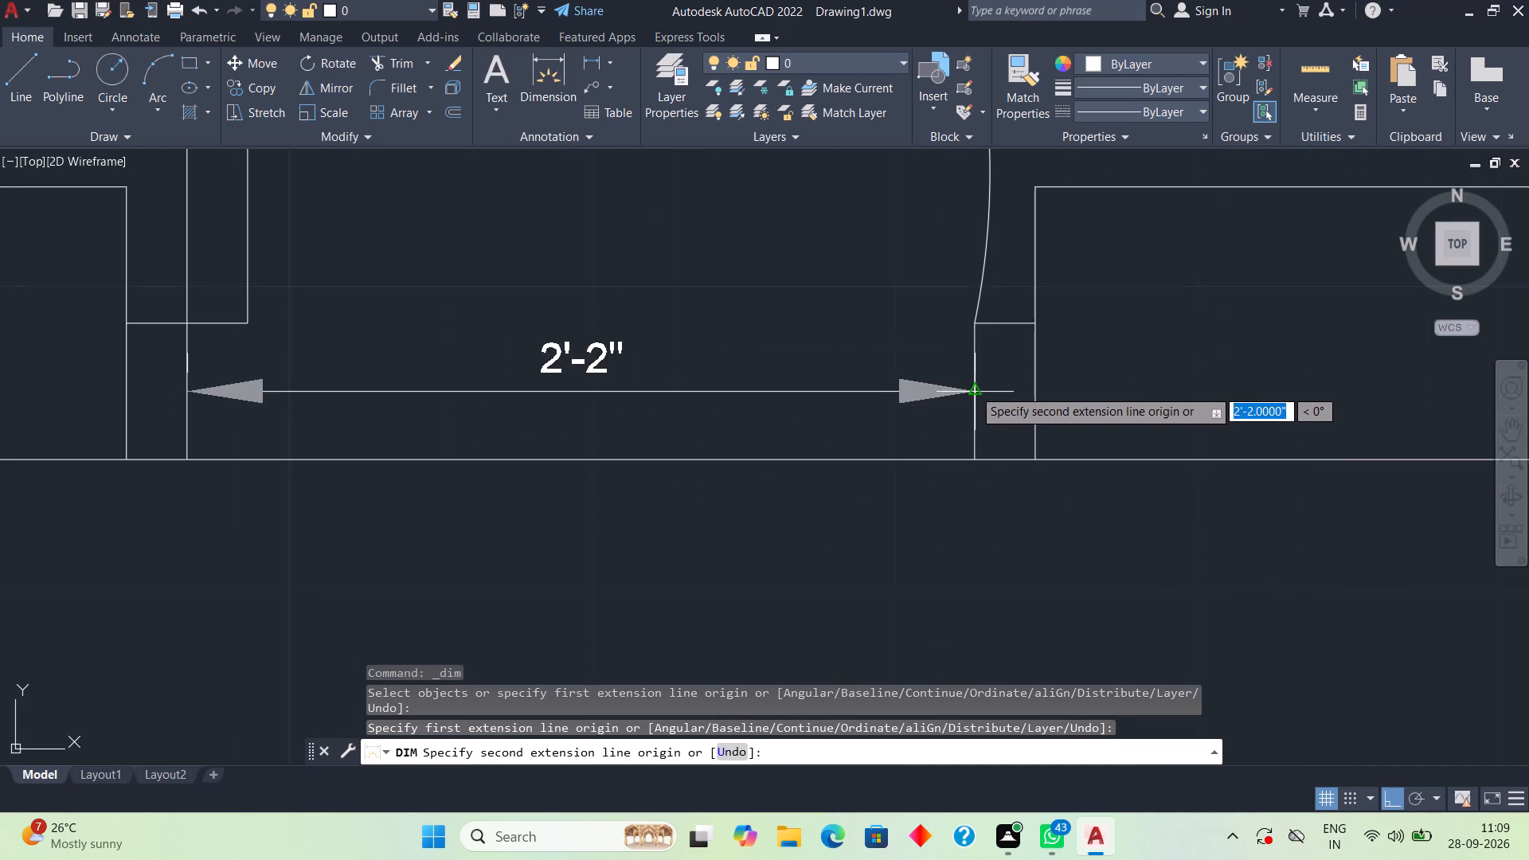
{"action": "scroll", "coordinate": [966, 393], "scroll_direction": "down", "scroll_amount": 1}
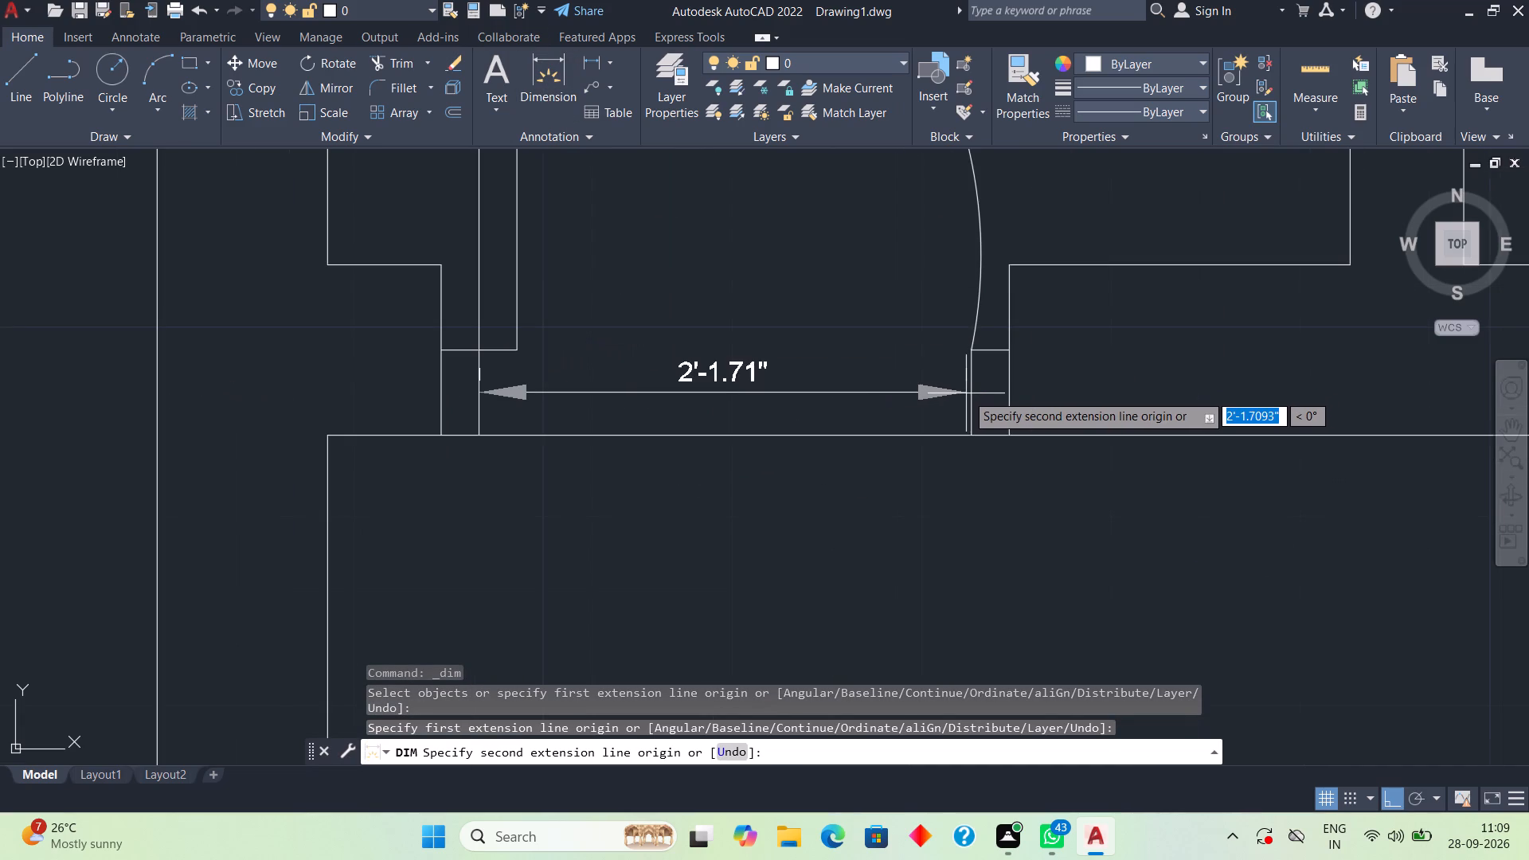
{"action": "scroll", "coordinate": [944, 408], "scroll_direction": "down", "scroll_amount": 1}
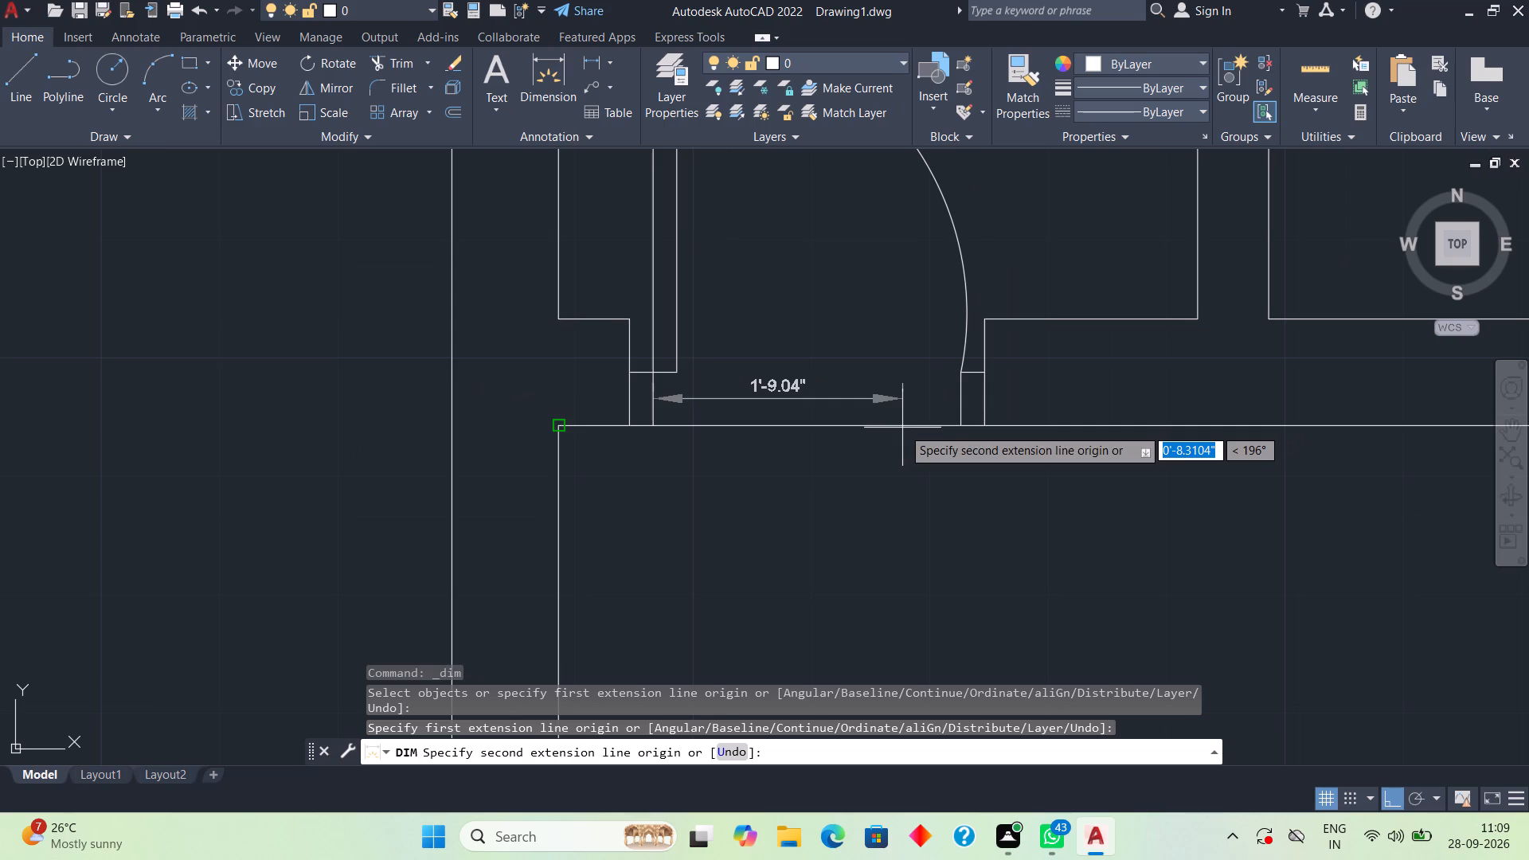
{"action": "key", "text": "ctrl+z"}
{"action": "key", "text": "ctrl+z"}
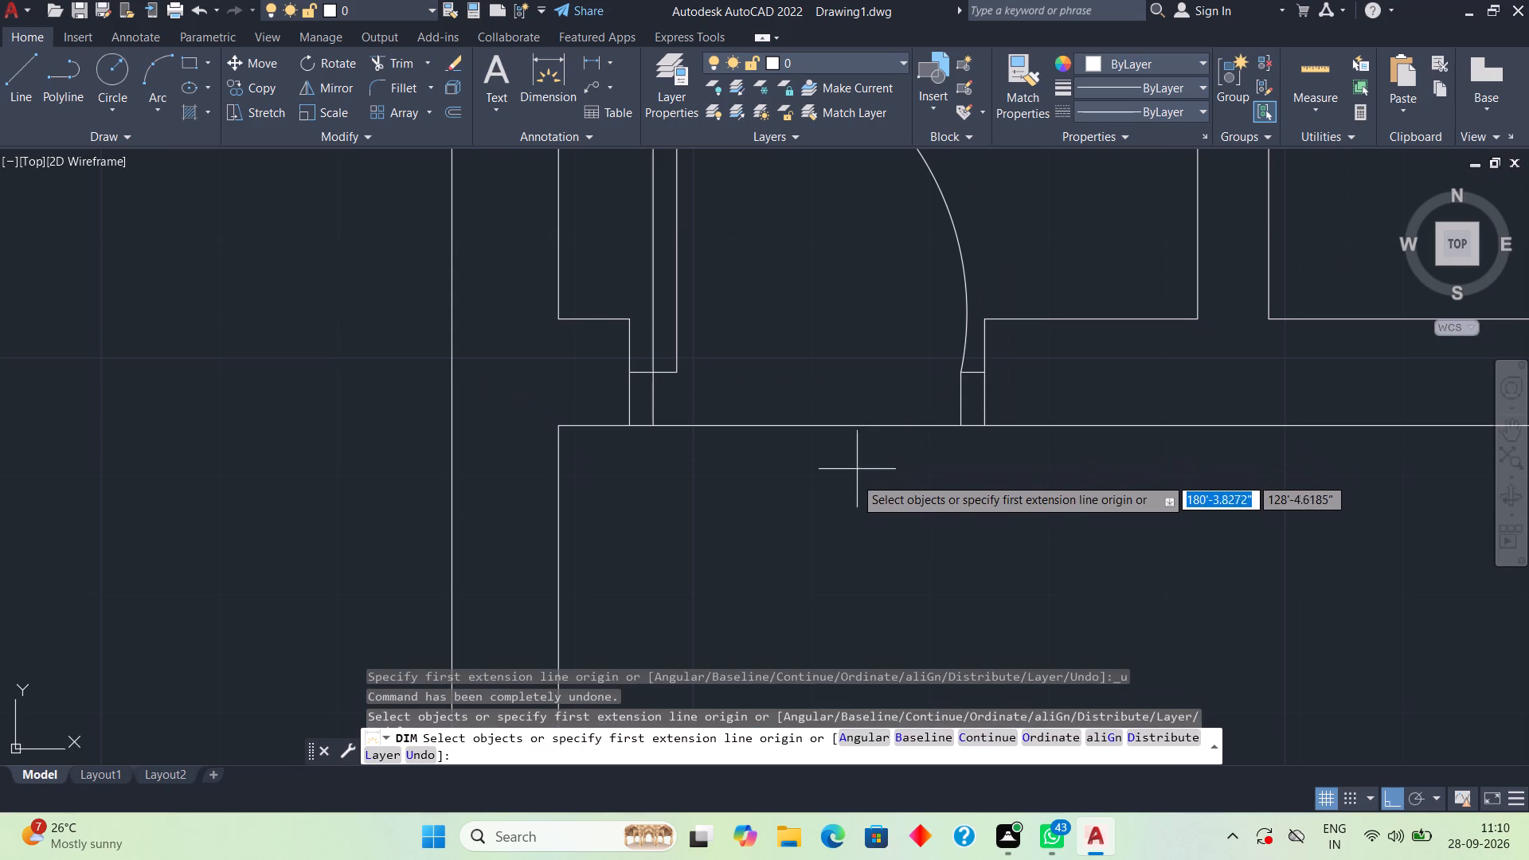
{"action": "key", "text": "ctrl+z"}
{"action": "key", "text": "ctrl+z"}
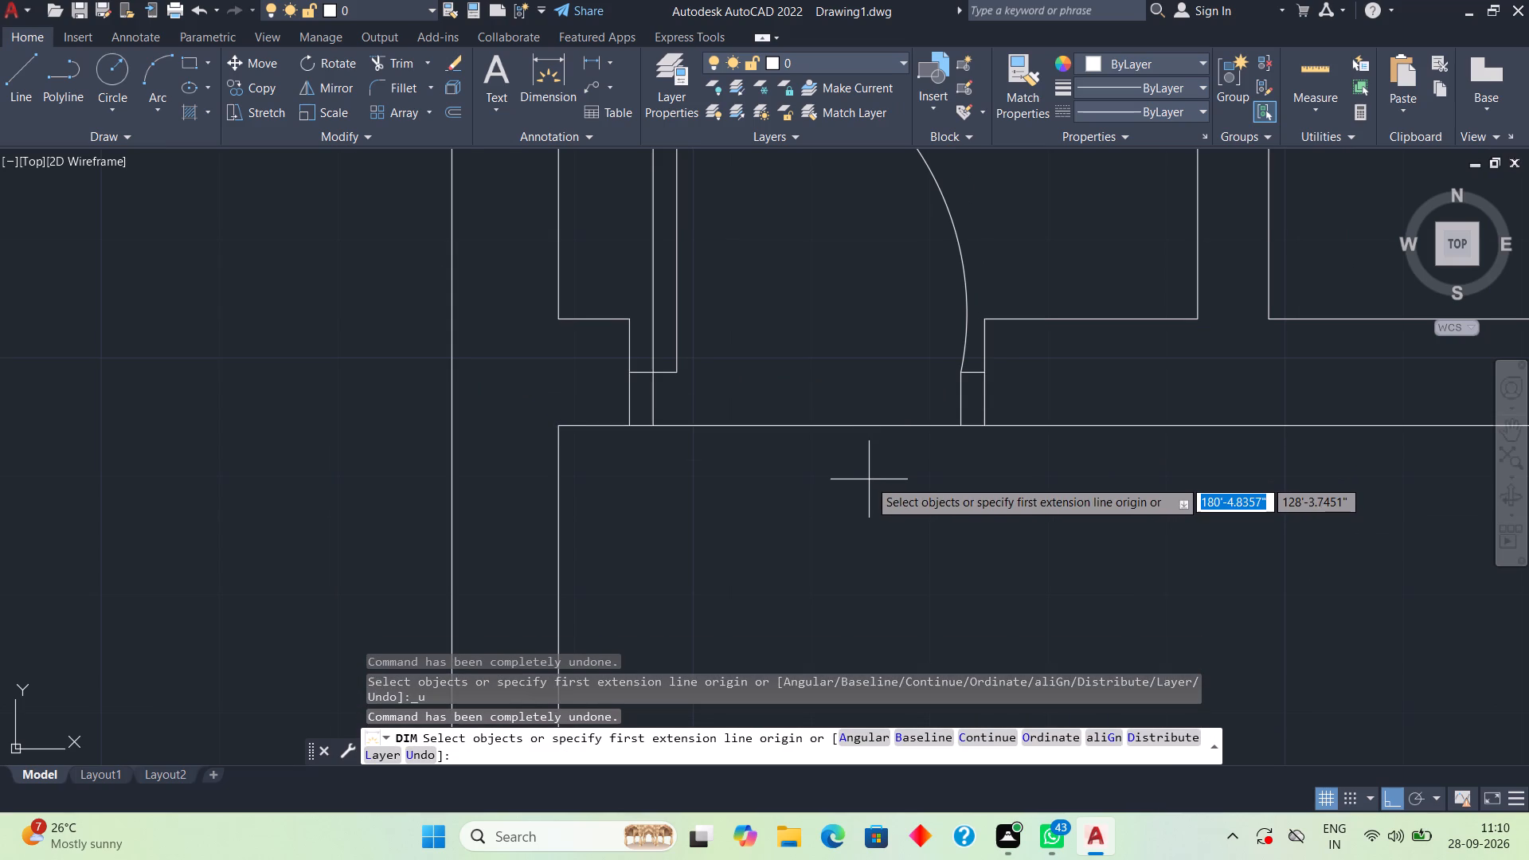
{"action": "scroll", "coordinate": [871, 476], "scroll_direction": "down", "scroll_amount": 1}
{"action": "key", "text": "space"}
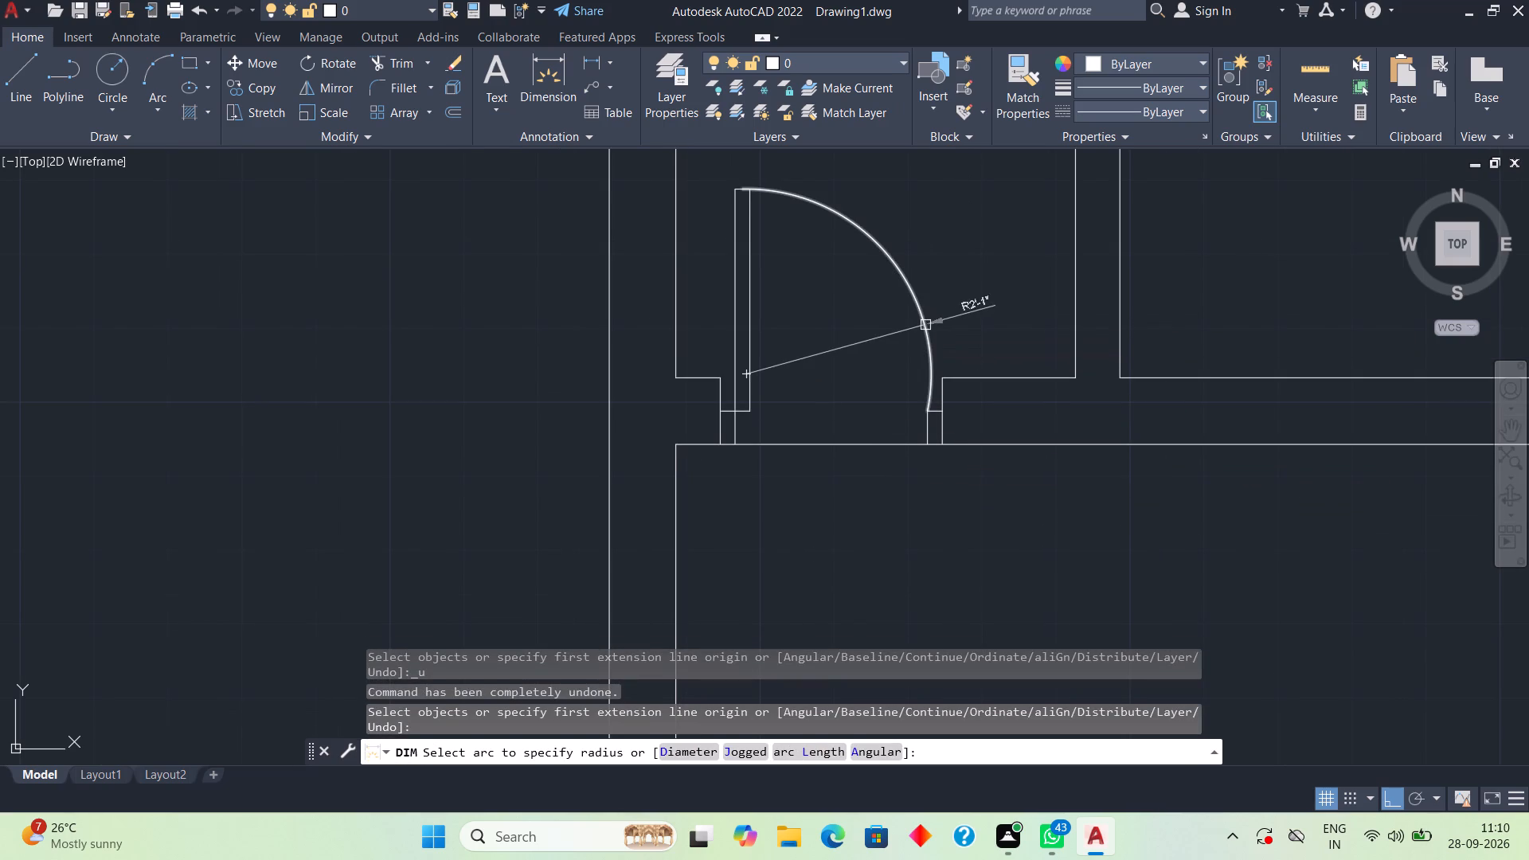
{"action": "key", "text": "ctrl+z"}
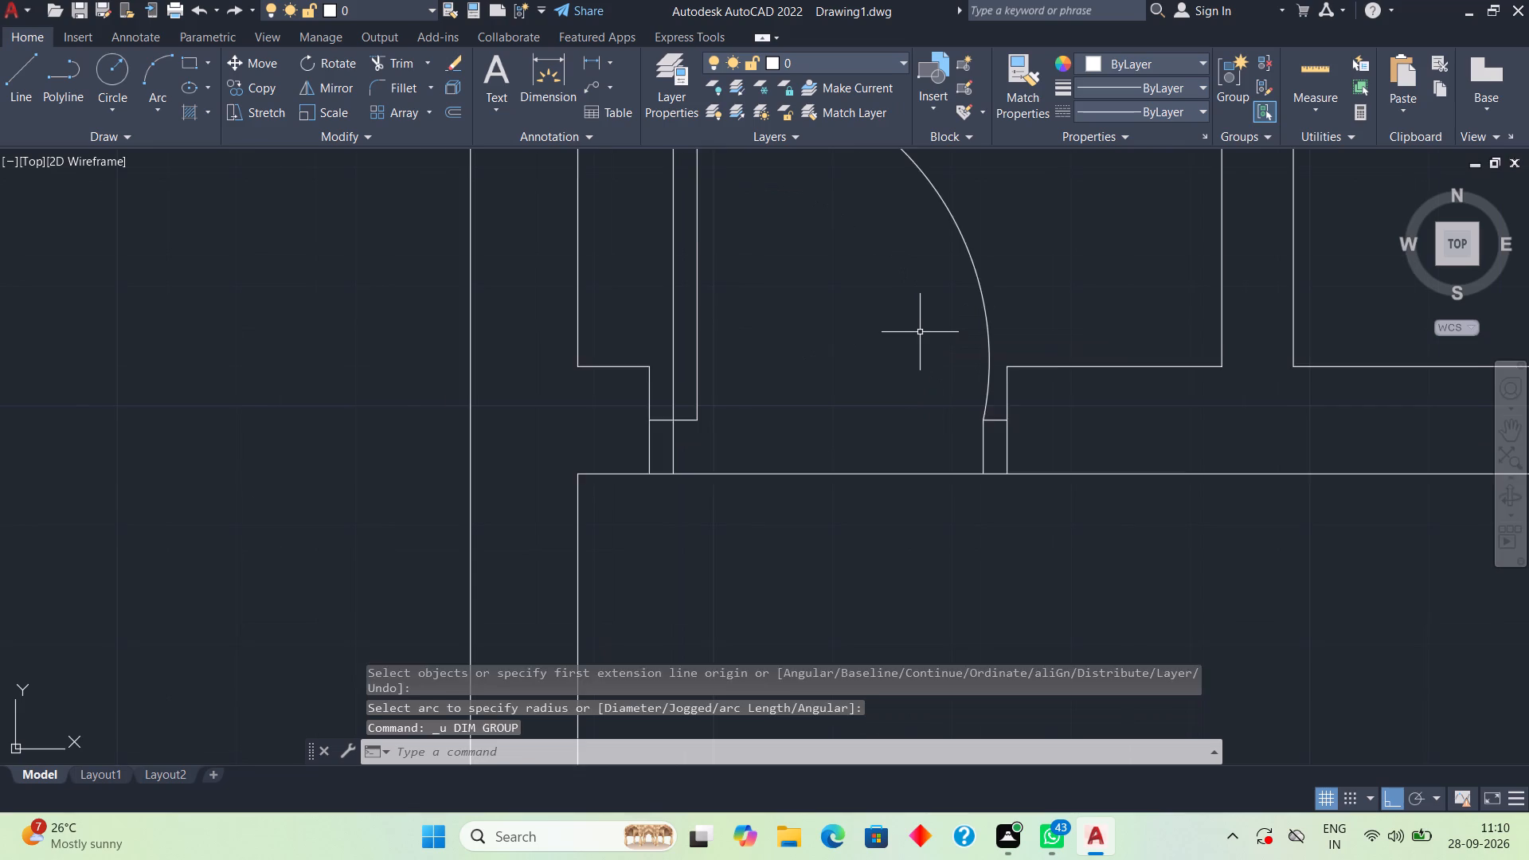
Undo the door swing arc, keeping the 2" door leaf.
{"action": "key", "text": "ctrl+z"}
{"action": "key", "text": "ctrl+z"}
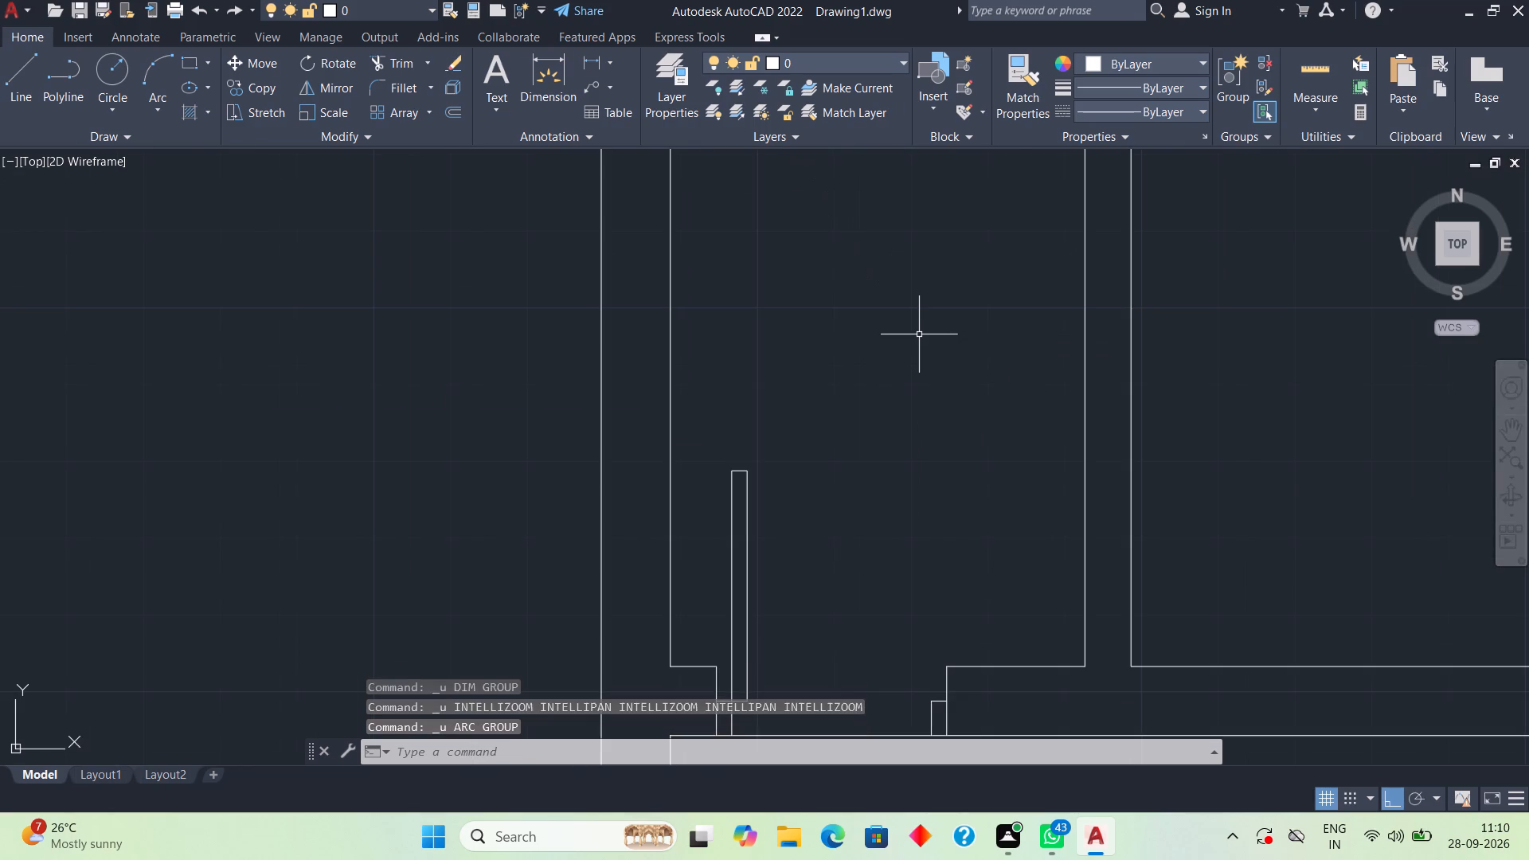
Erase the top line and the inner vertical line of the doorway's right frame.
{"action": "scroll", "coordinate": [907, 448], "scroll_direction": "down", "scroll_amount": 1}
{"action": "middle_click_drag", "start_coordinate": [882, 511], "coordinate": [901, 377]}
{"action": "scroll", "coordinate": [929, 466], "scroll_direction": "up", "scroll_amount": 1}
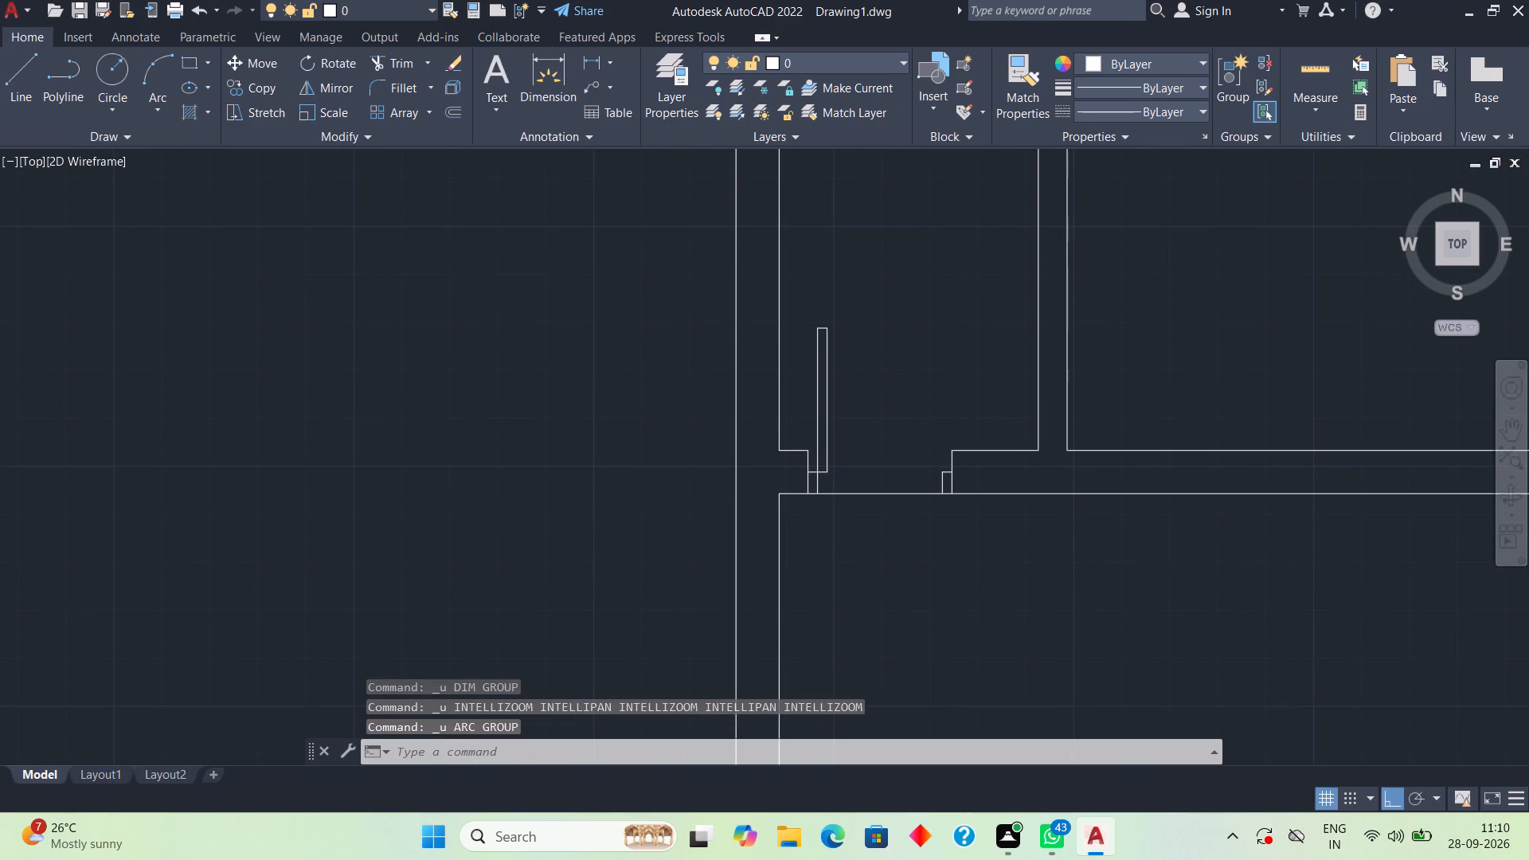
{"action": "scroll", "coordinate": [929, 466], "scroll_direction": "up", "scroll_amount": 1}
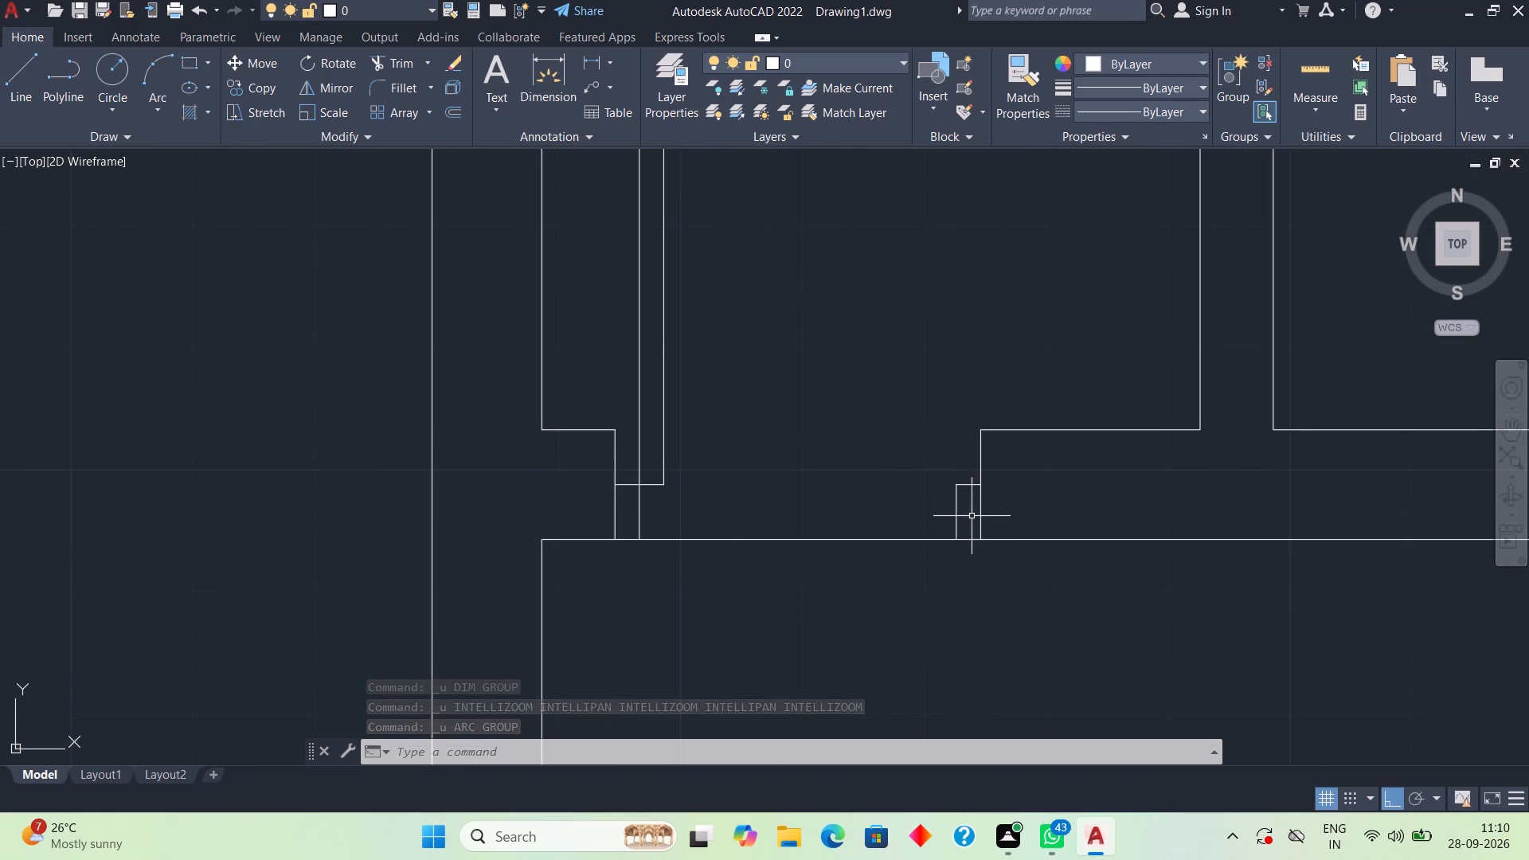
{"action": "left_click", "coordinate": [968, 485]}
{"action": "key", "text": "Delete"}
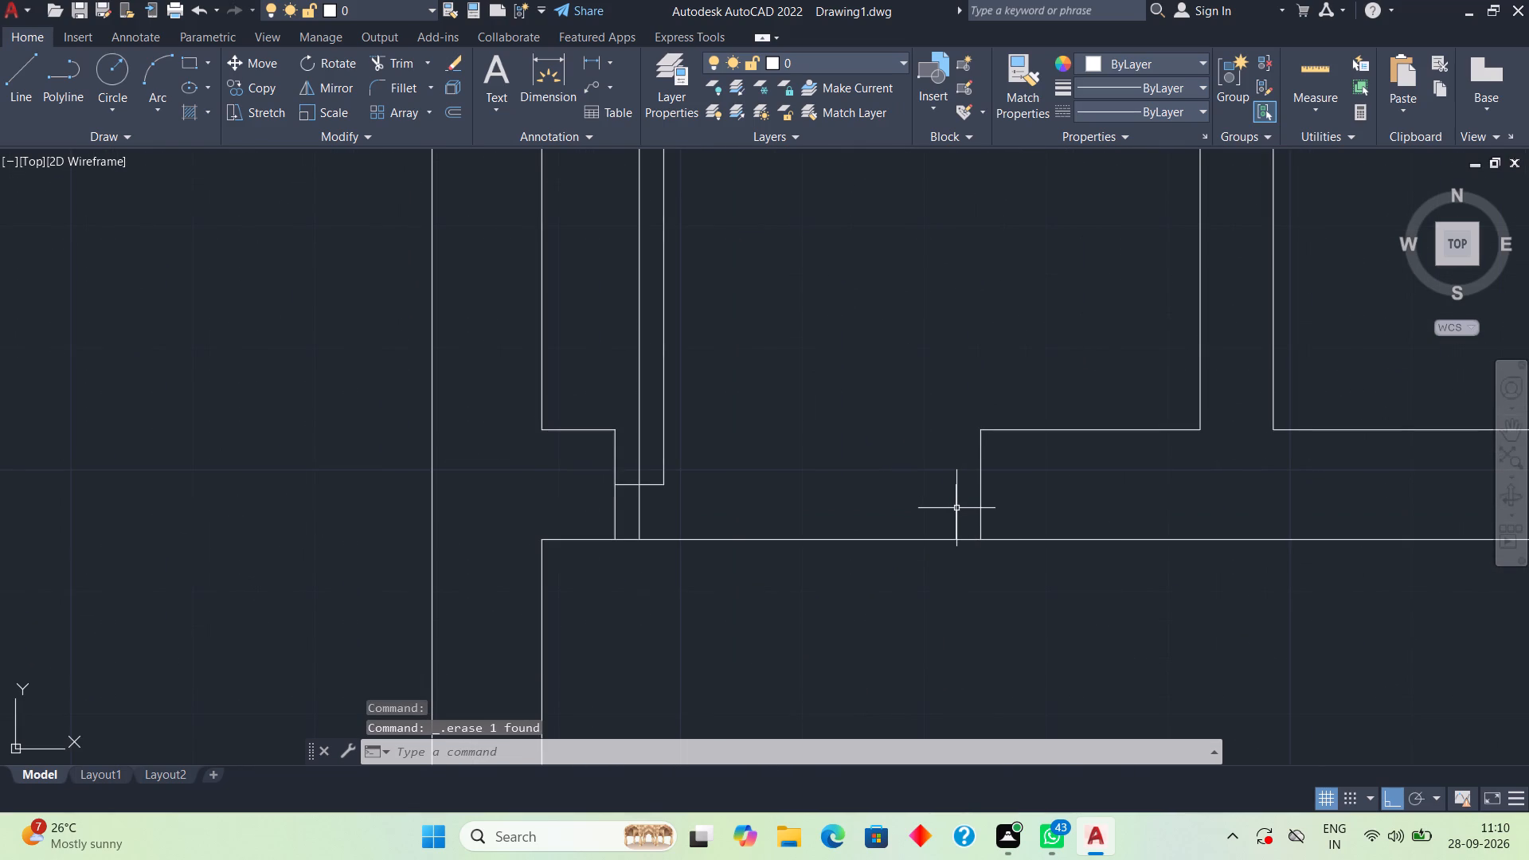
{"action": "left_click", "coordinate": [956, 514]}
{"action": "key", "text": "Delete"}
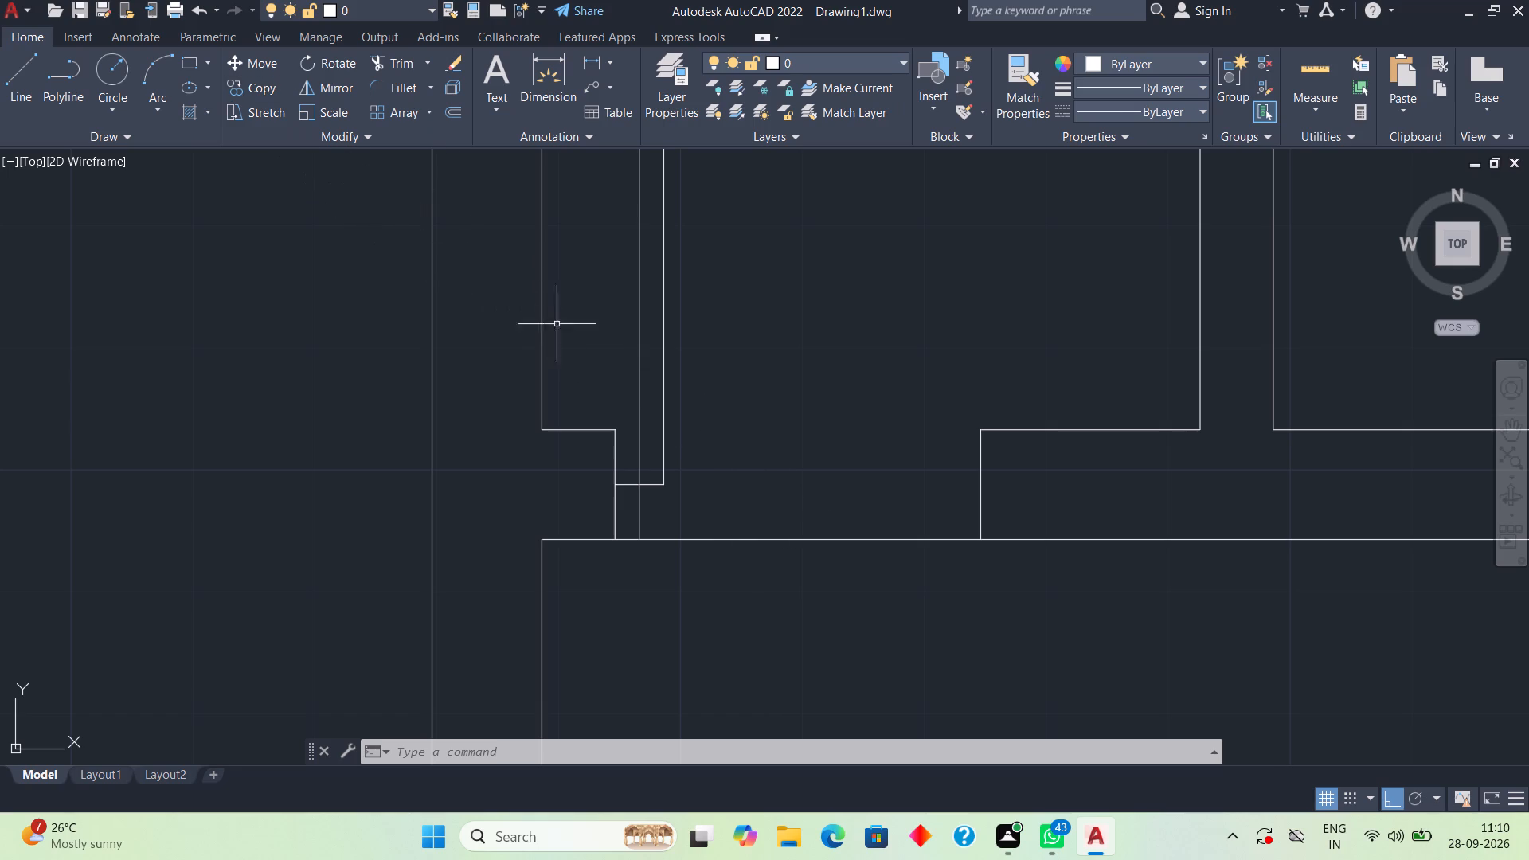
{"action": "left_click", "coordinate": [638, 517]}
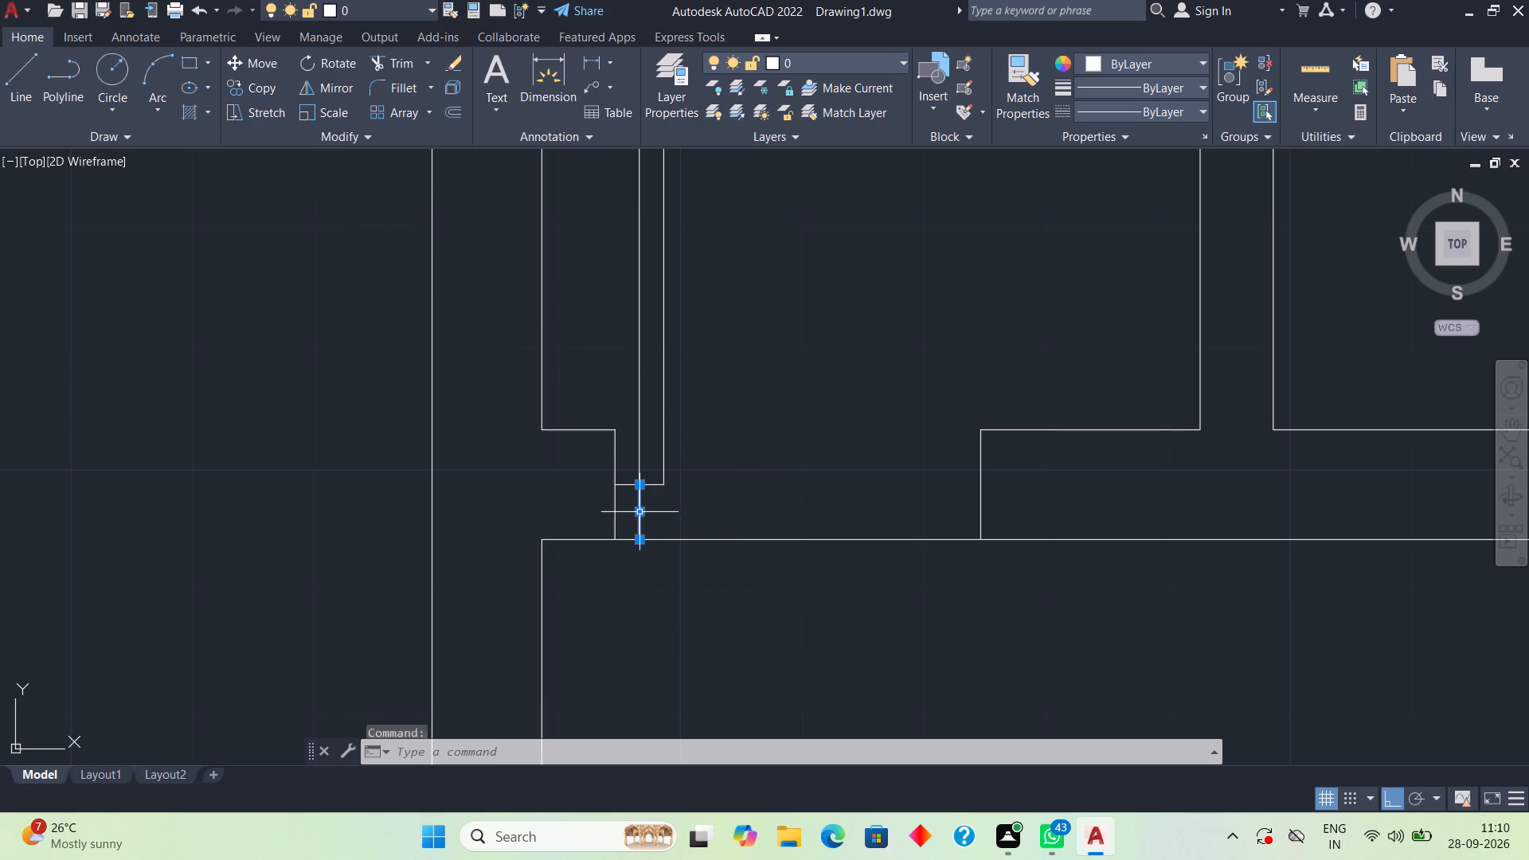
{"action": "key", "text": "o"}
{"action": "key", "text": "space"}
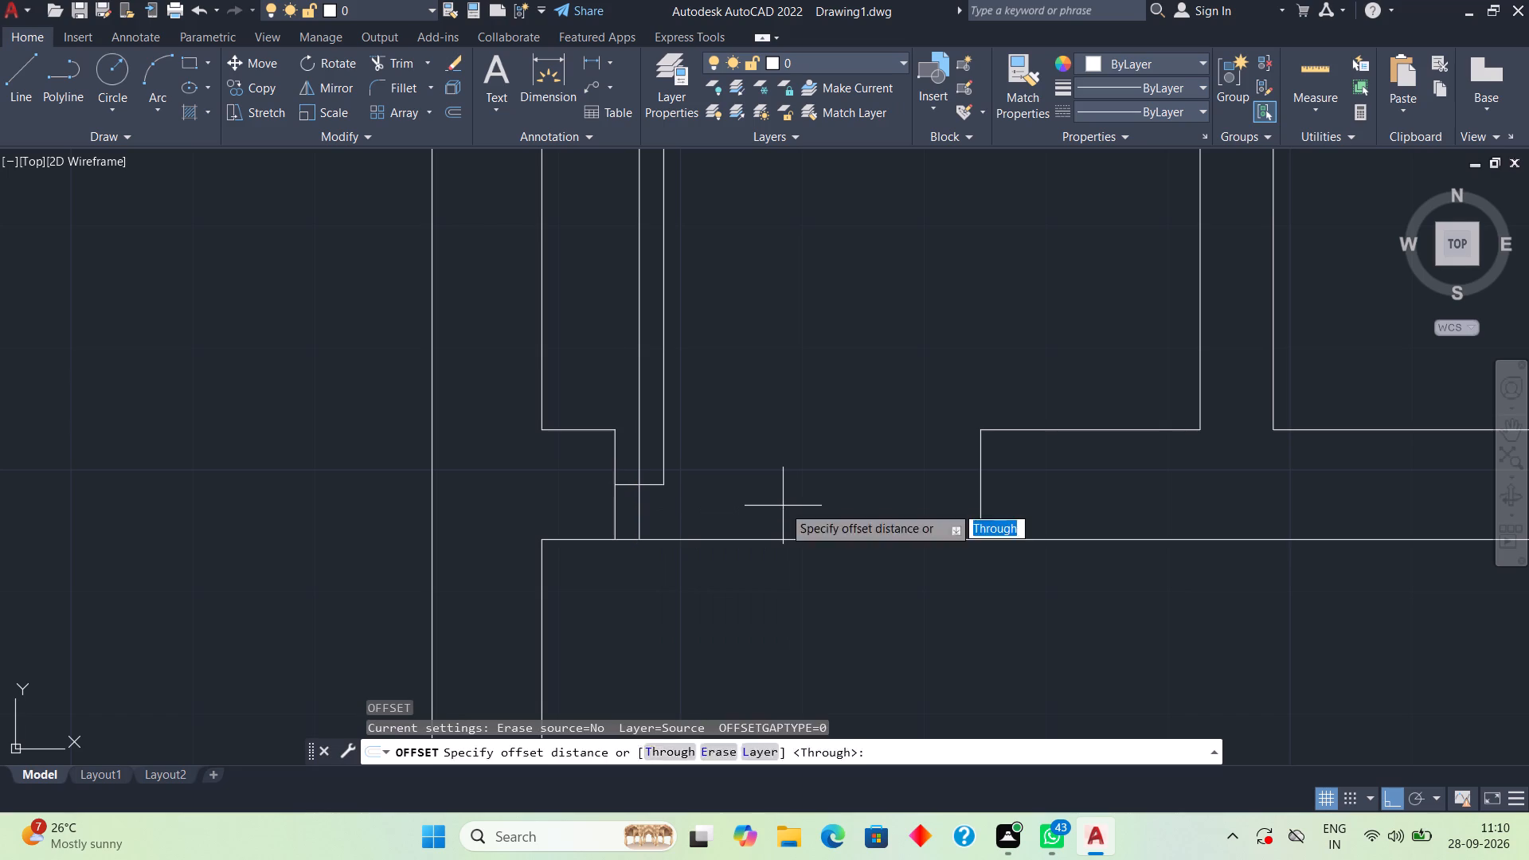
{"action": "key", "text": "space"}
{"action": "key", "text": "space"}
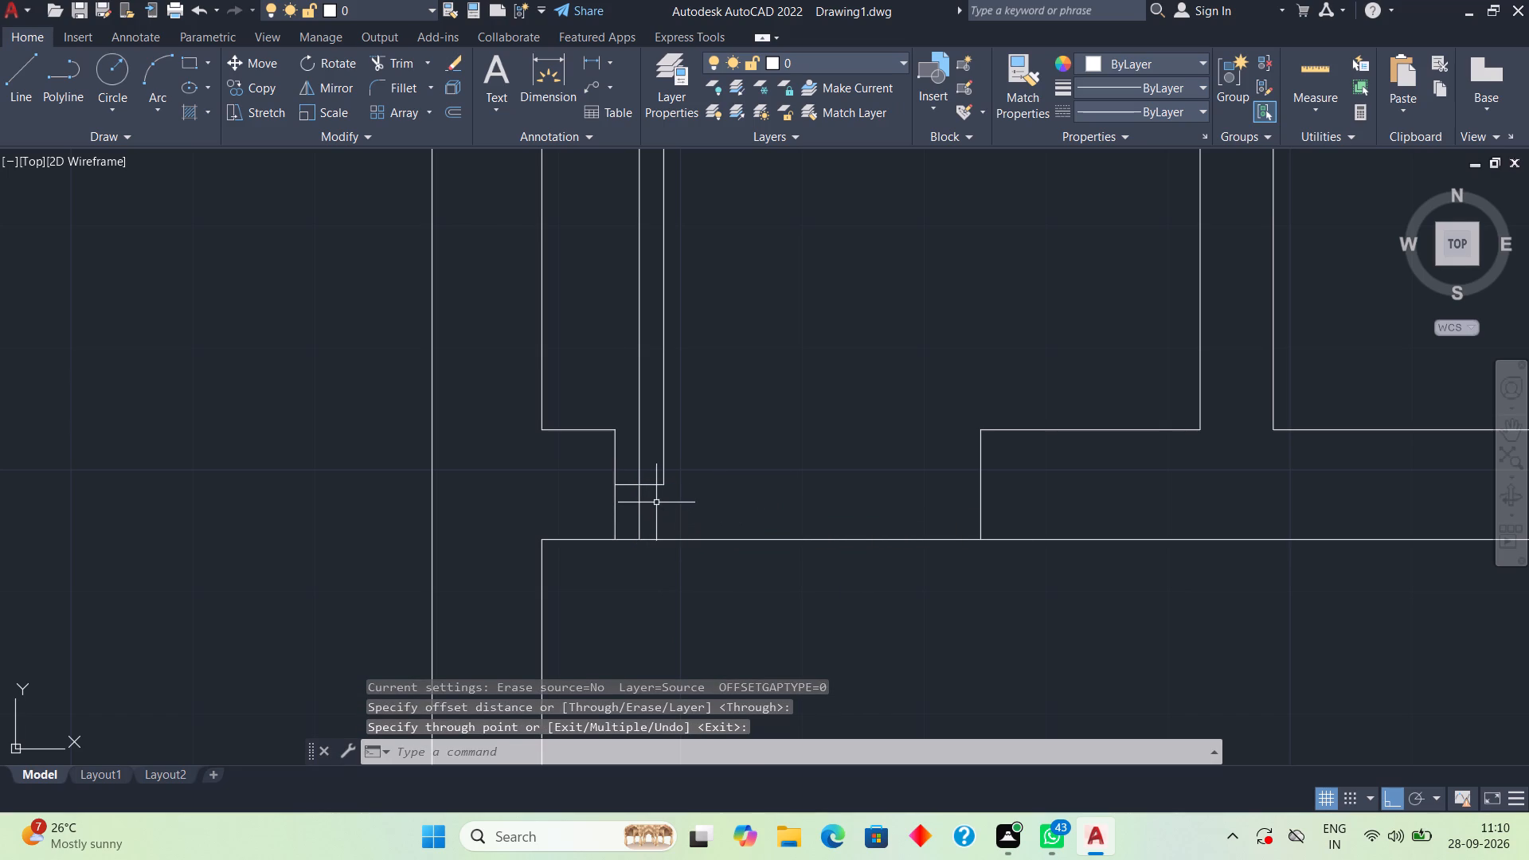
Offset the left frame's inner vertical line 2'6" to the right, past the doorway's right jamb.
{"action": "type", "text": "o"}
{"action": "key", "text": "space"}
{"action": "key", "text": "space"}
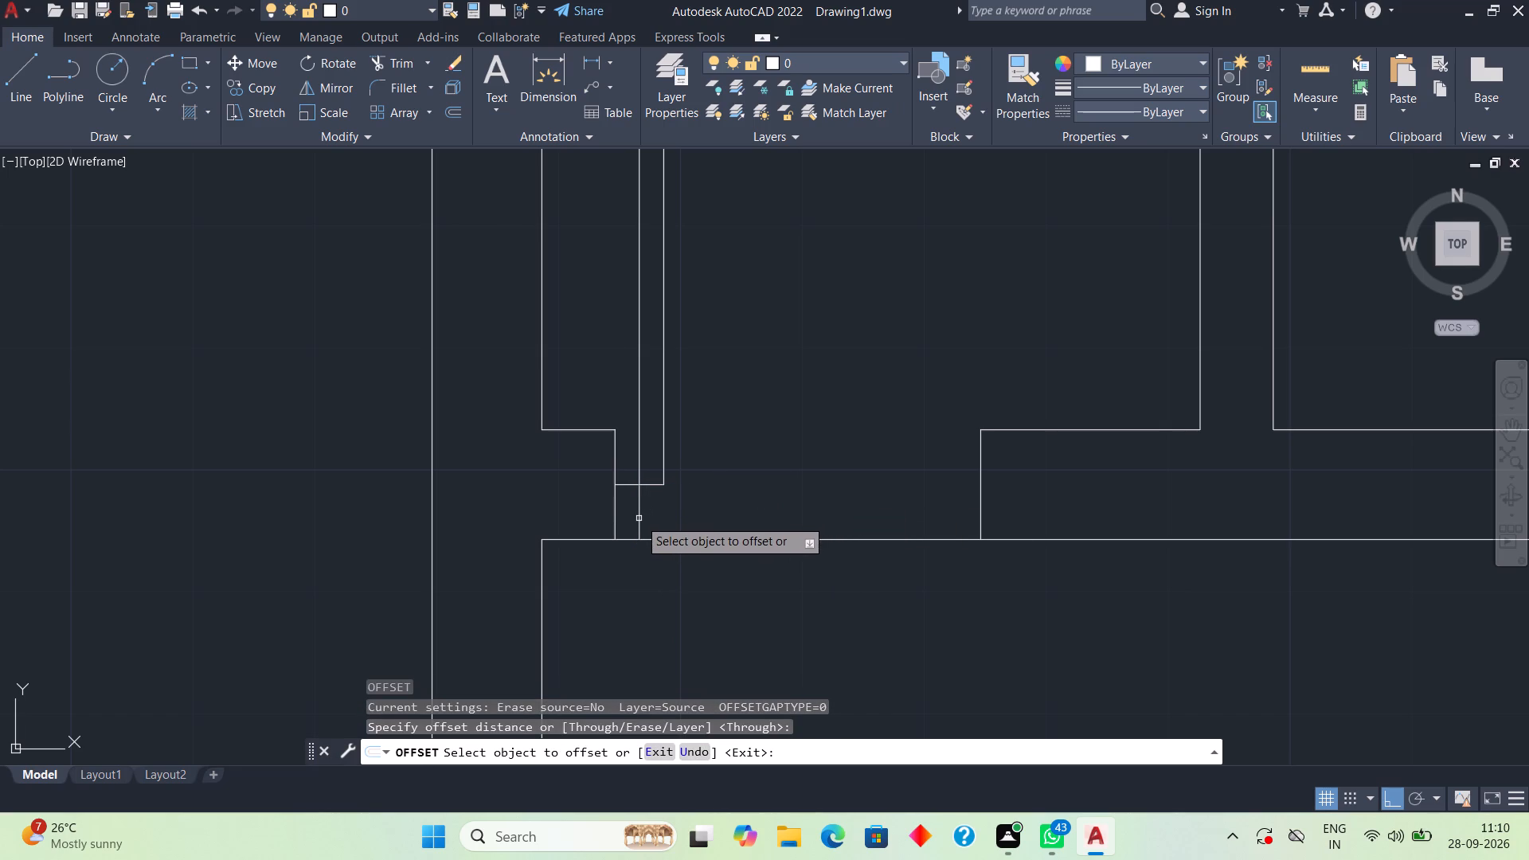
{"action": "left_click", "coordinate": [639, 518]}
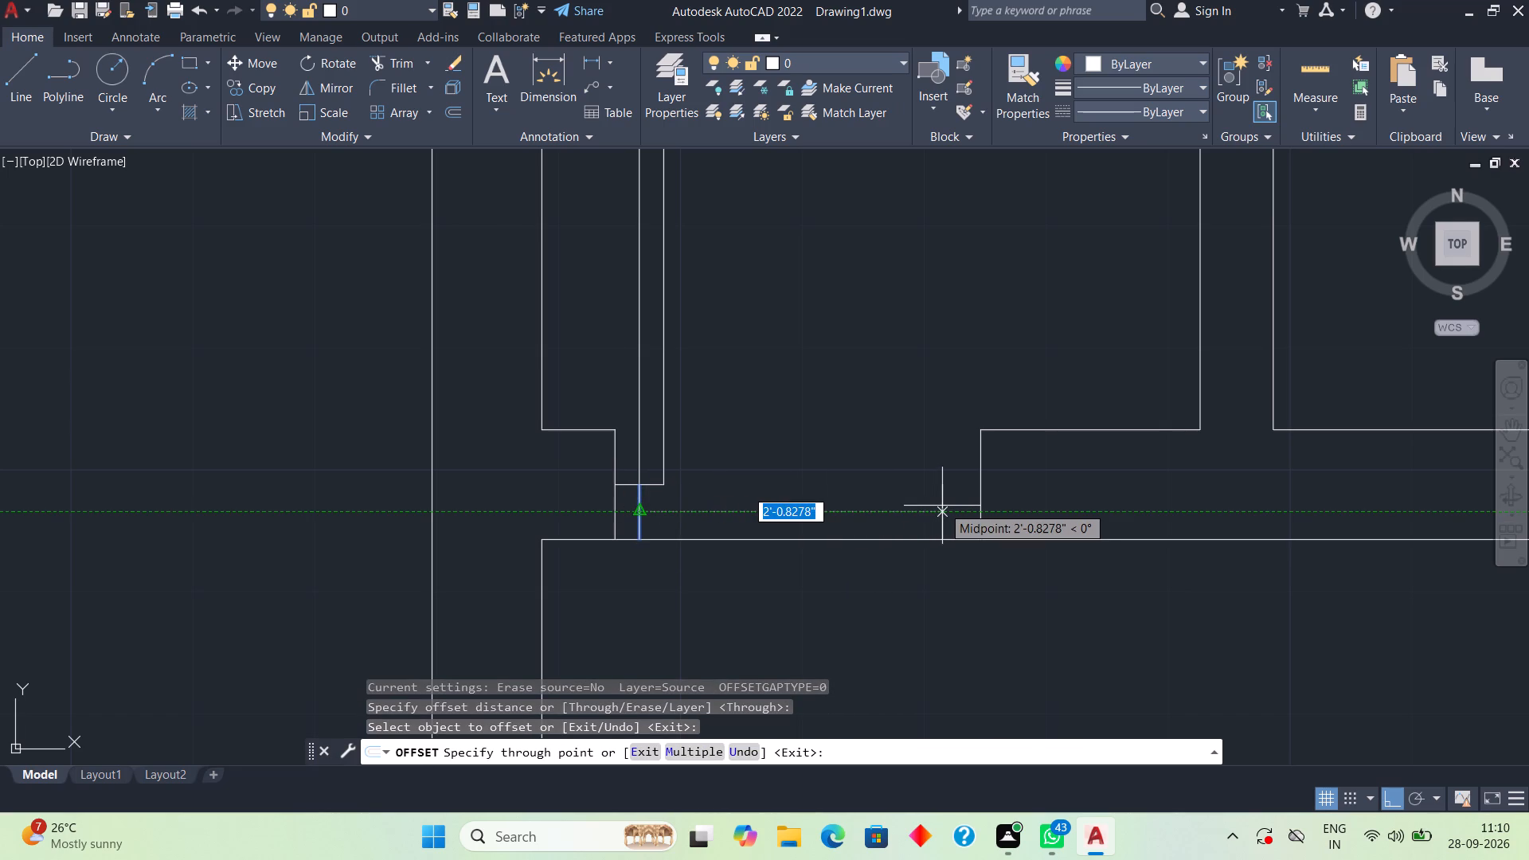
{"action": "type", "text": "2'6\""}
{"action": "key", "text": "Return"}
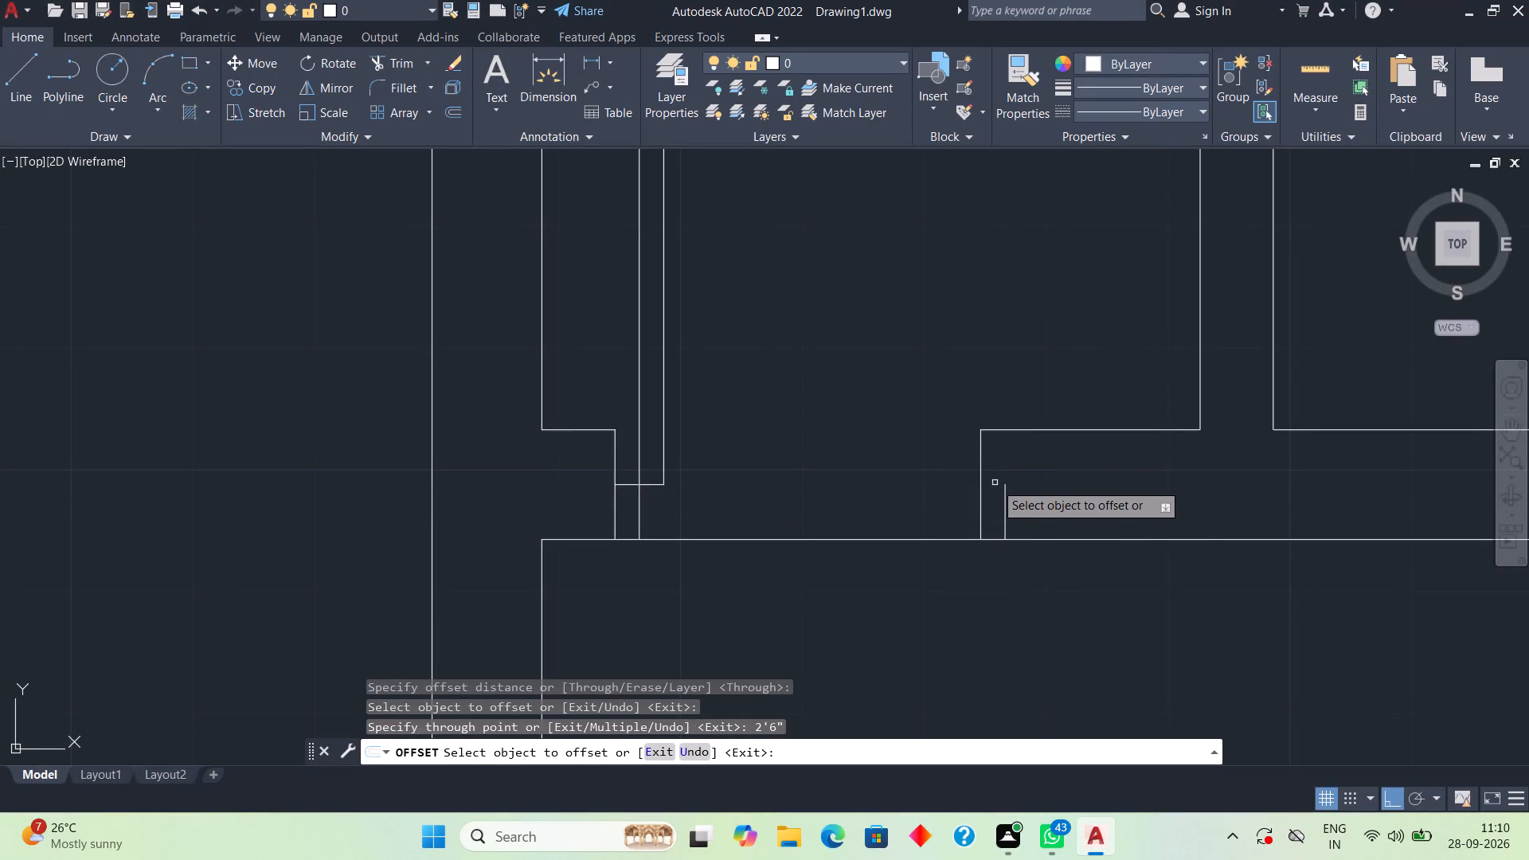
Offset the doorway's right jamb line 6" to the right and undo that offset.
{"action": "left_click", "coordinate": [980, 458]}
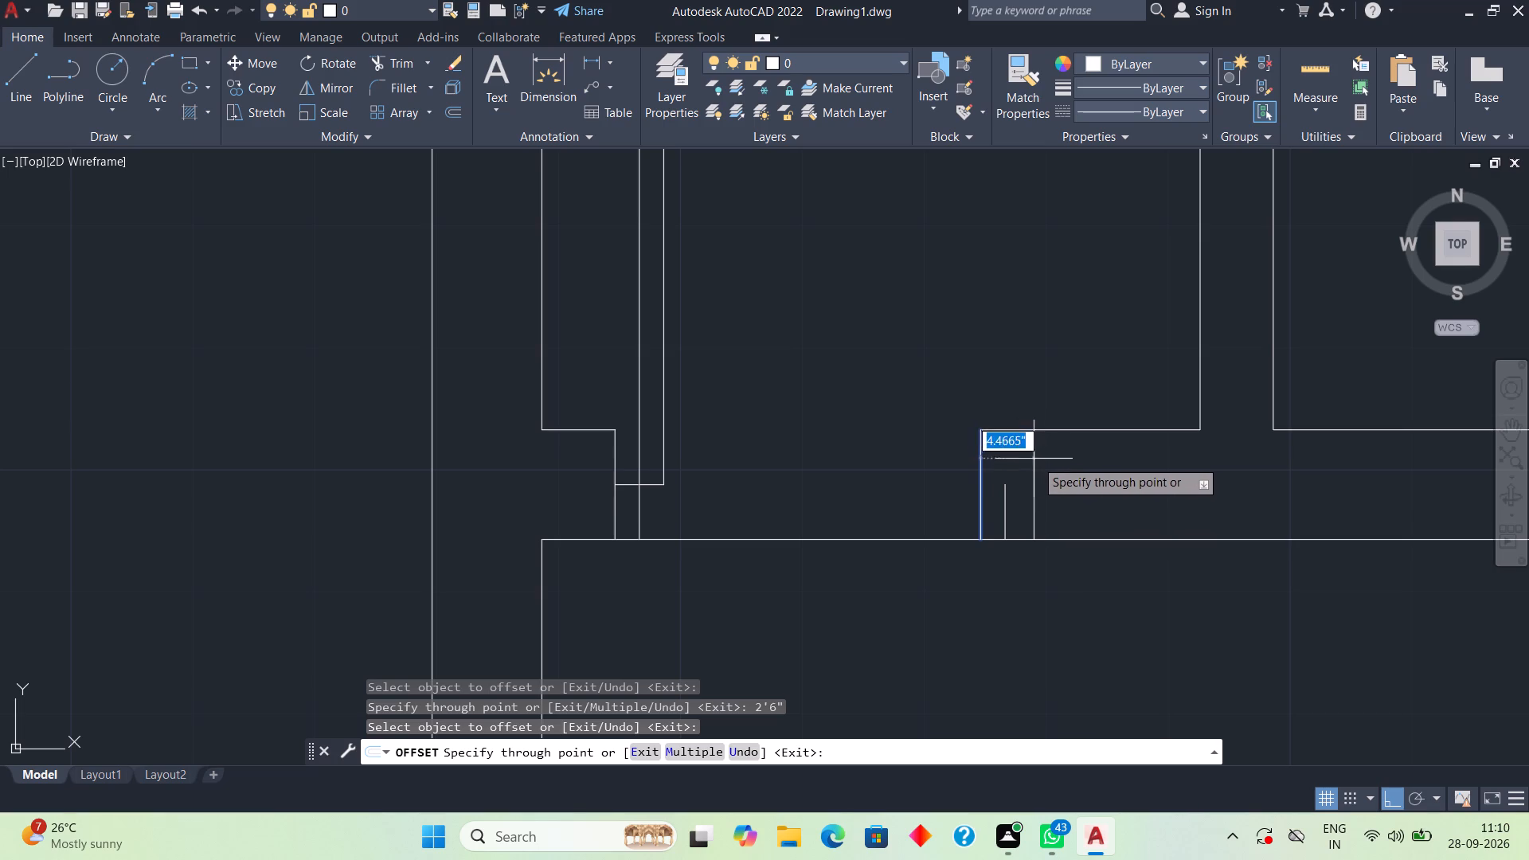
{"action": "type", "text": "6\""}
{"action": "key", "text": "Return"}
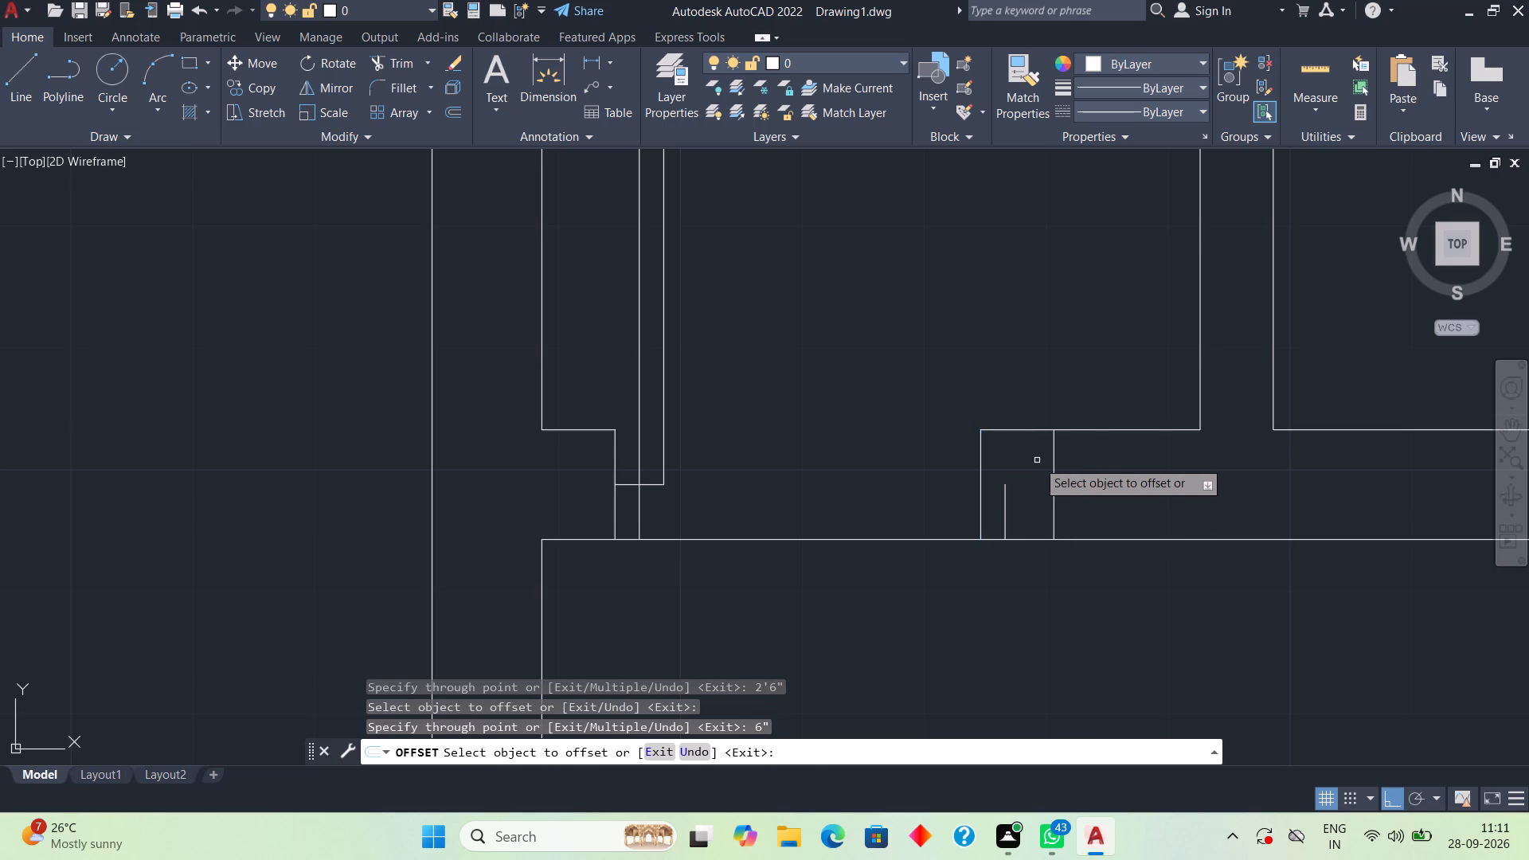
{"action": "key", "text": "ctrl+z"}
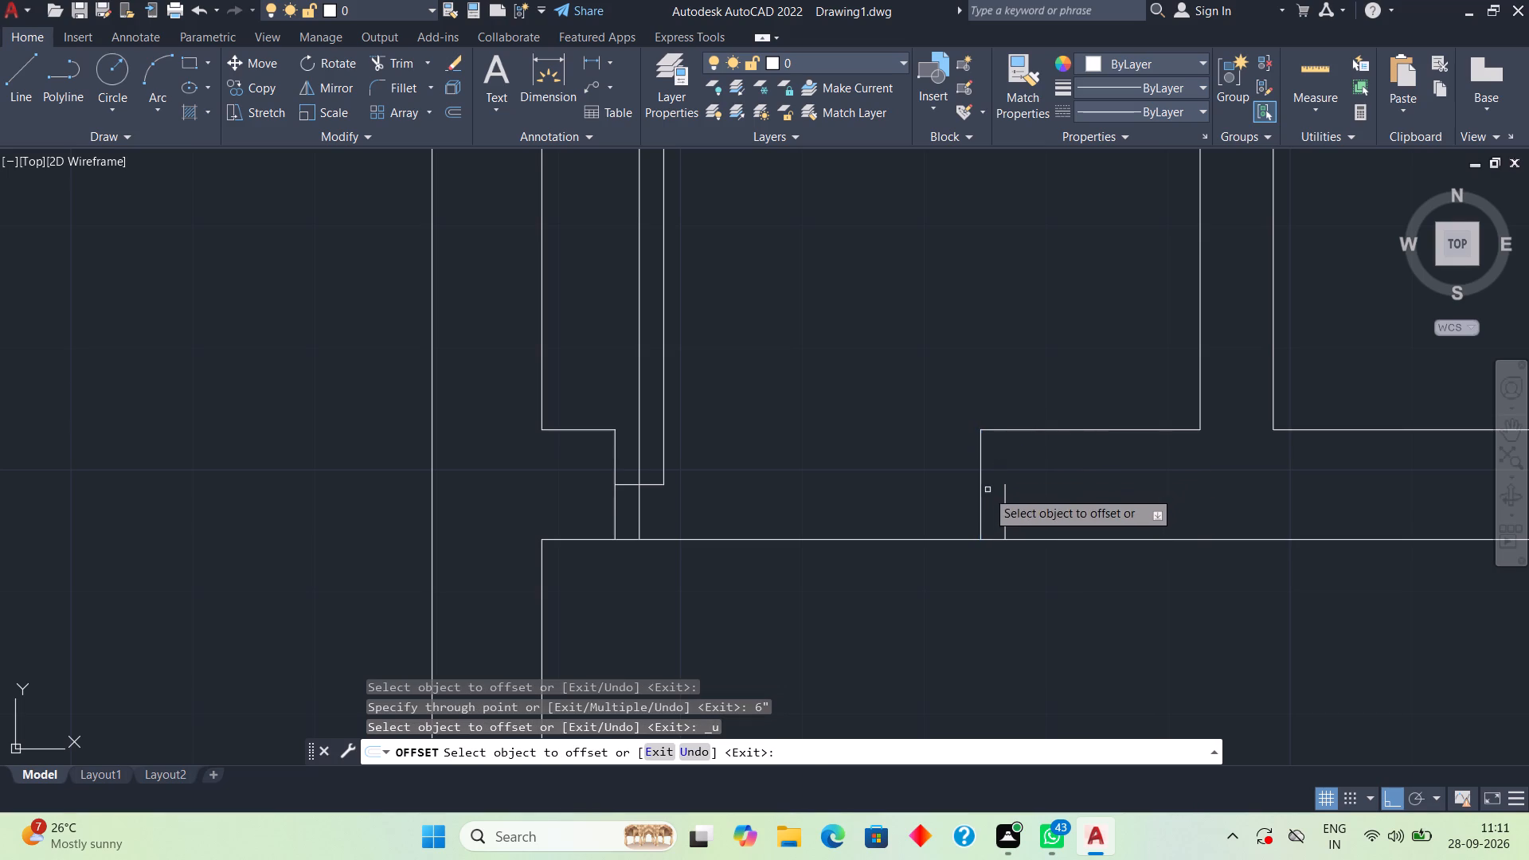
Offset the doorway's right jamb line 4" to the right.
{"action": "left_click", "coordinate": [981, 500]}
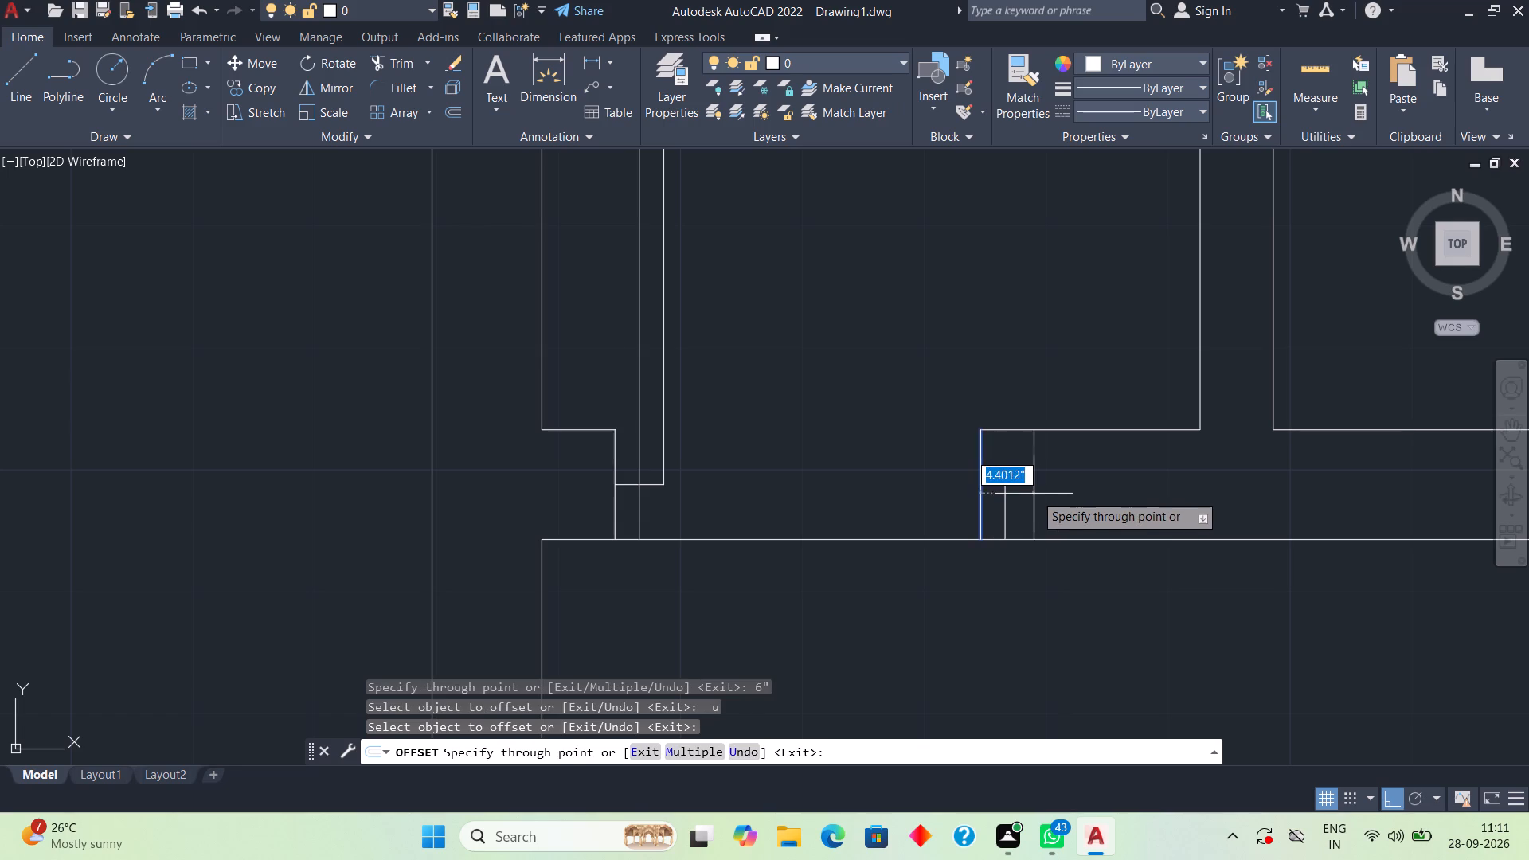
{"action": "type", "text": "4\""}
{"action": "key", "text": "Return"}
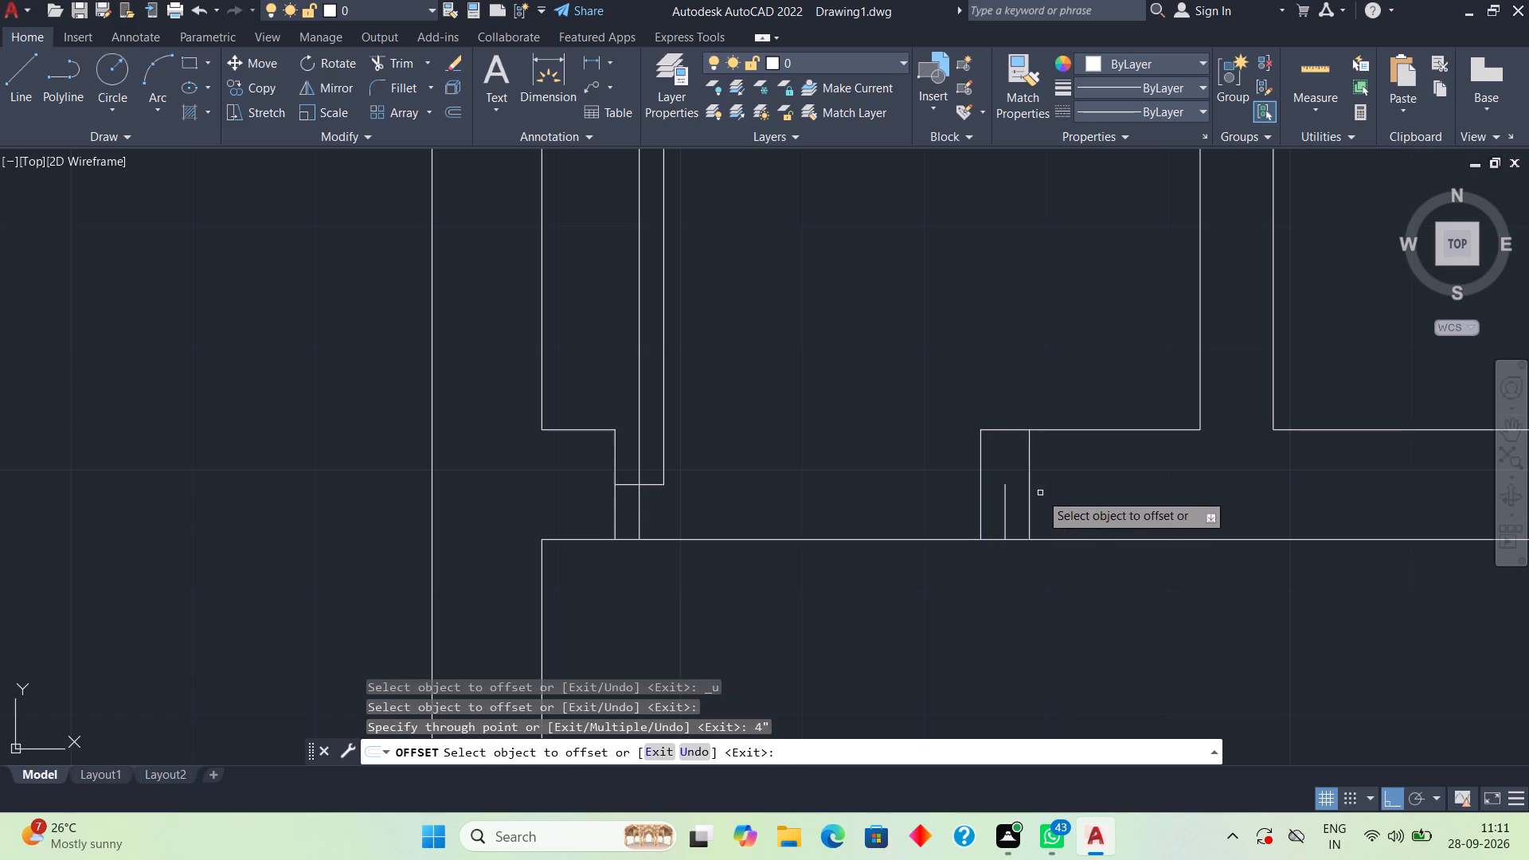
Trim away the doorway's old right jamb line and the short wall line between it and the new jamb.
{"action": "key", "text": "space"}
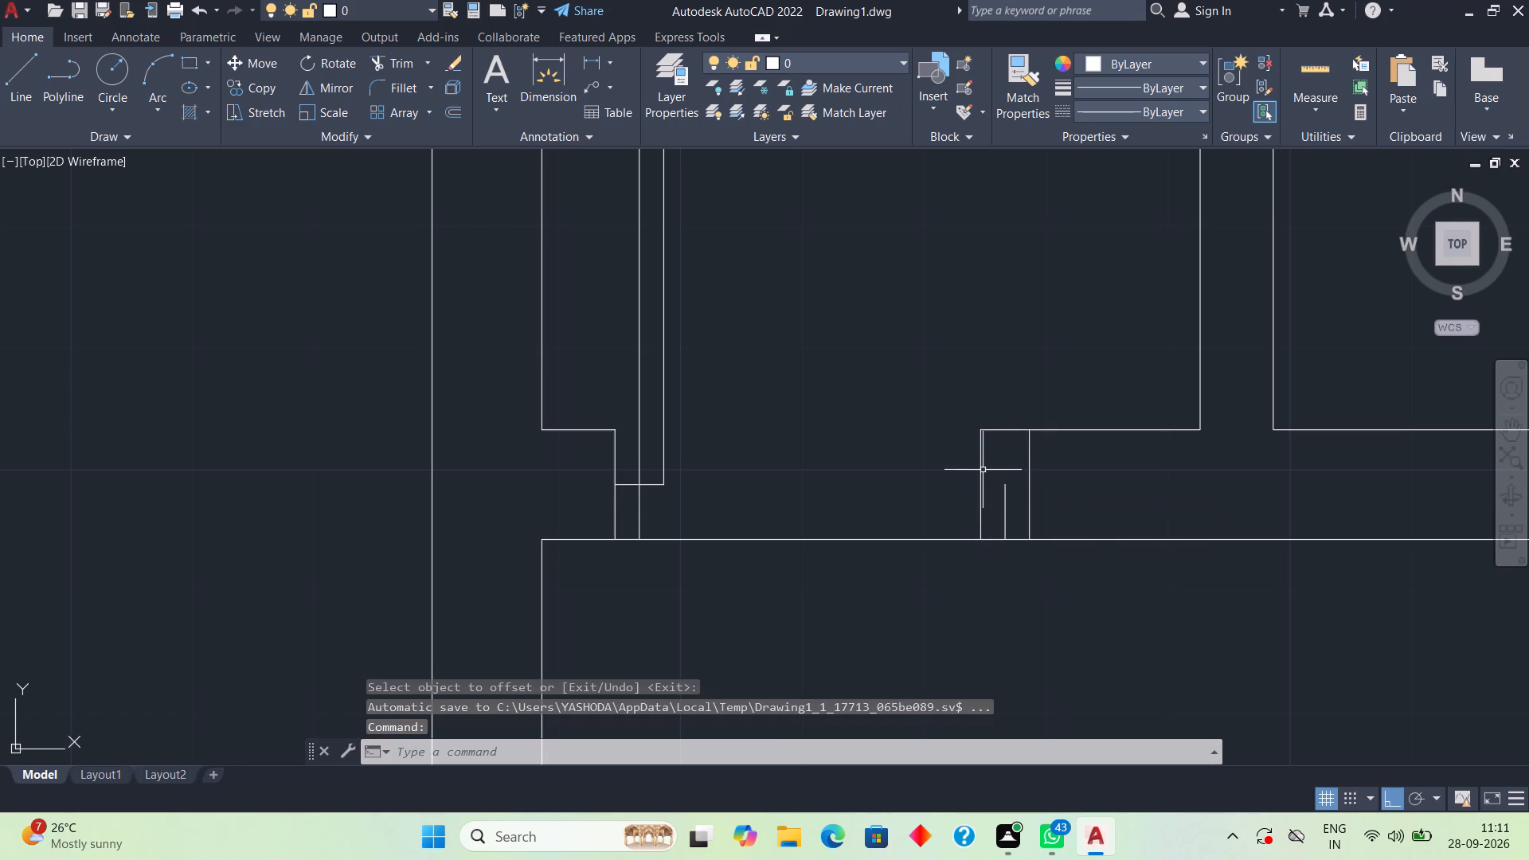
{"action": "key", "text": "t"}
{"action": "key", "text": "r"}
{"action": "key", "text": "space"}
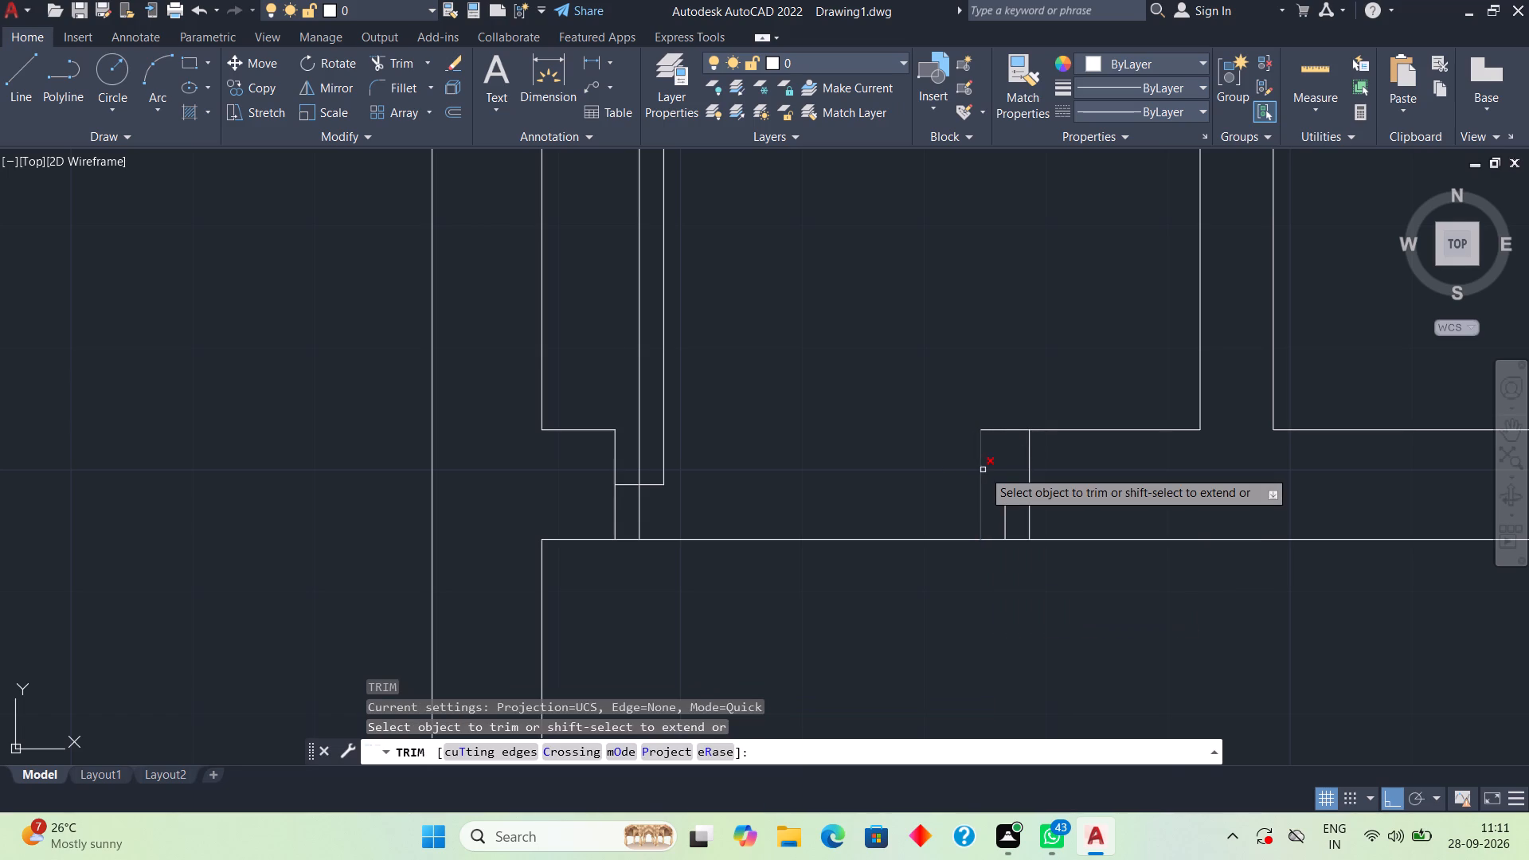
{"action": "left_click", "coordinate": [982, 470]}
{"action": "left_click", "coordinate": [1007, 429]}
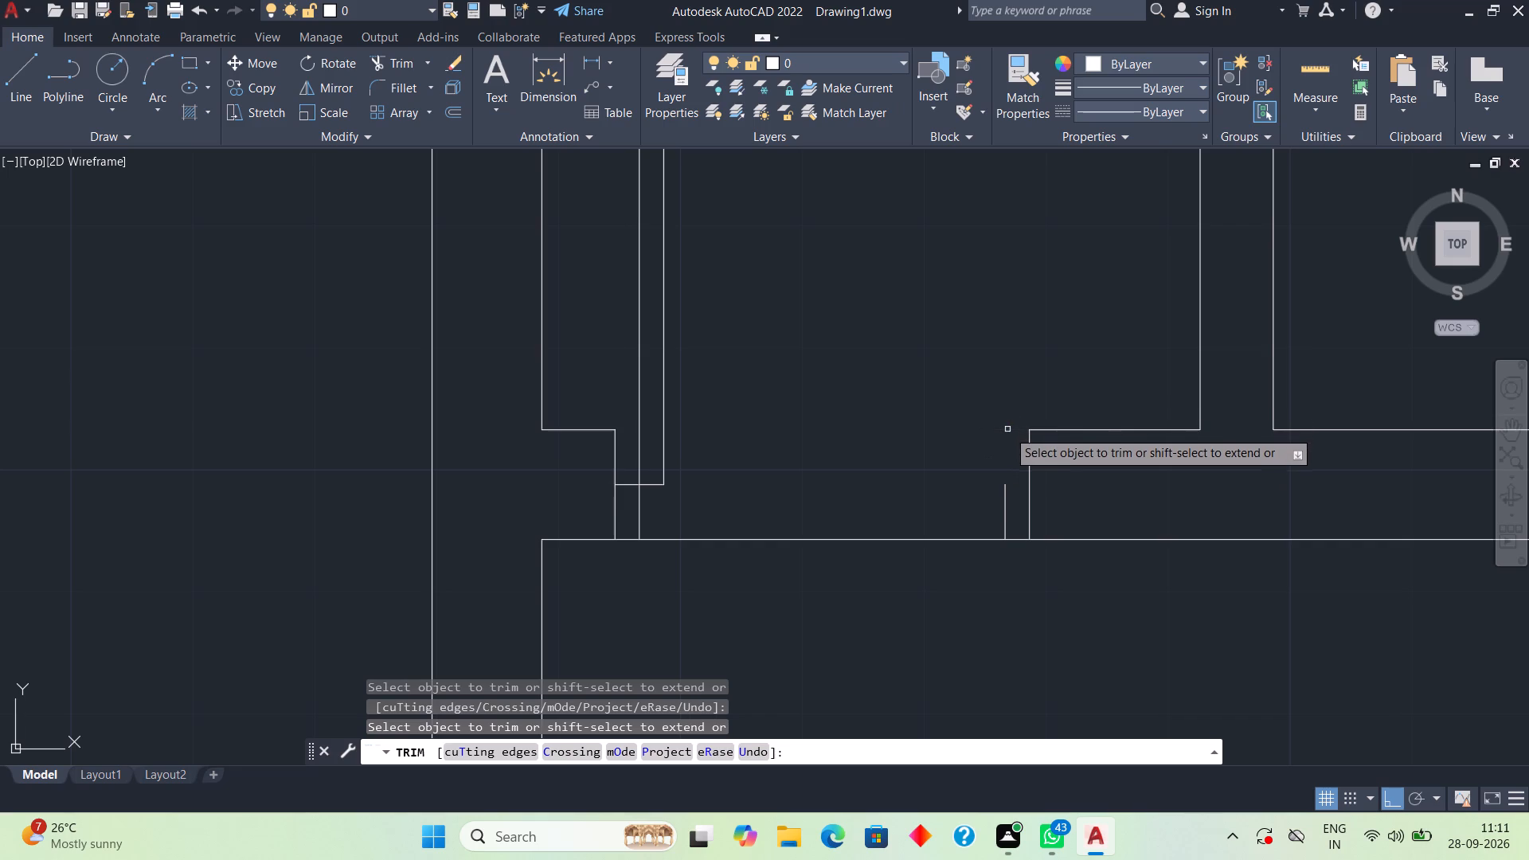
{"action": "key", "text": "space"}
Draw a line closing the top of the doorway's right frame, from its inner vertical line to the new jamb.
{"action": "type", "text": "l"}
{"action": "key", "text": "space"}
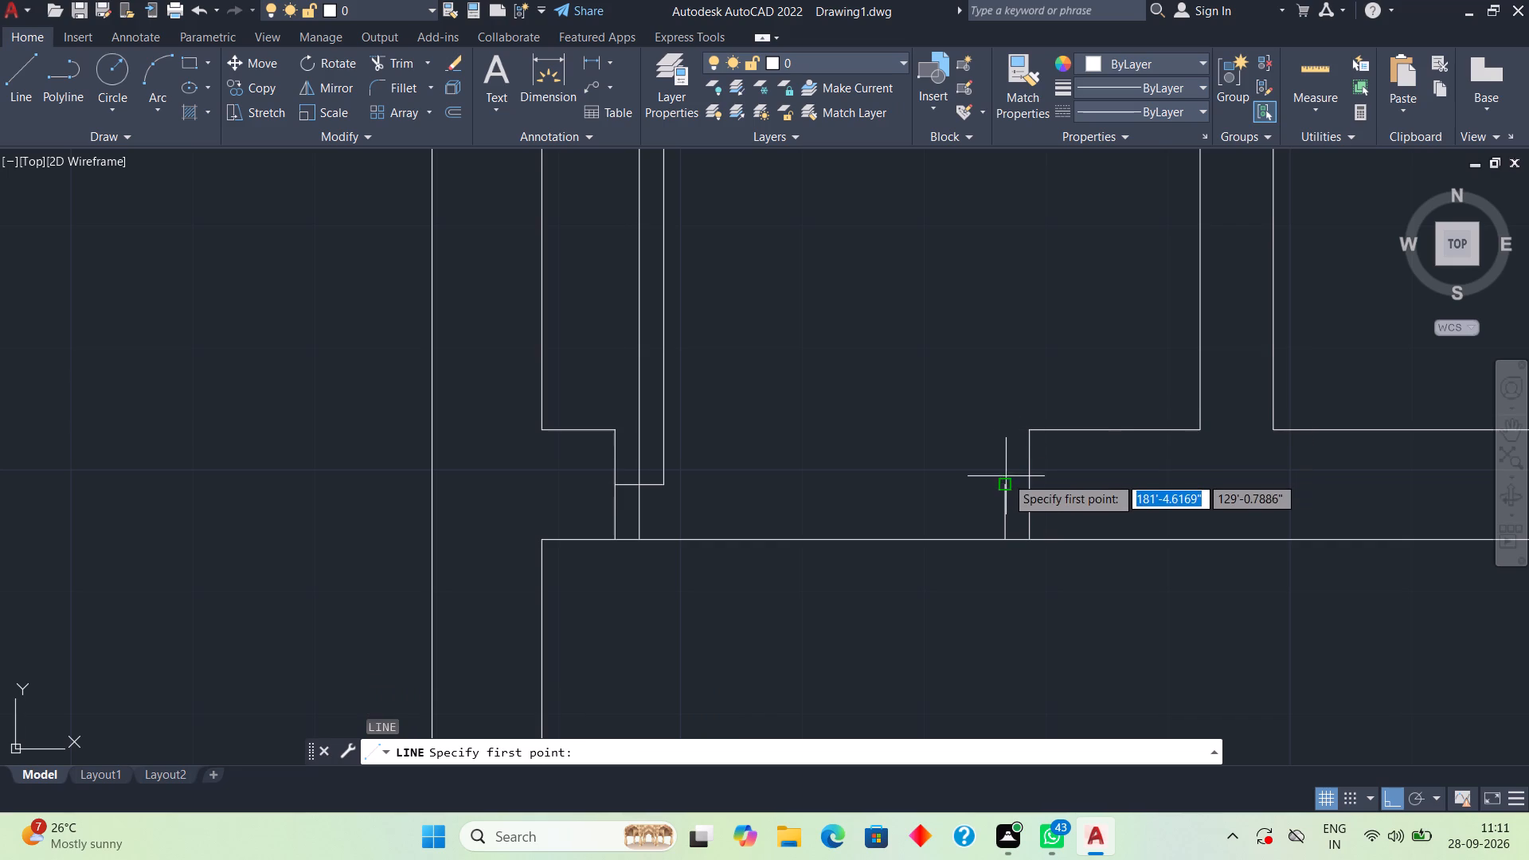
{"action": "left_click", "coordinate": [1003, 487]}
{"action": "left_click", "coordinate": [1027, 486]}
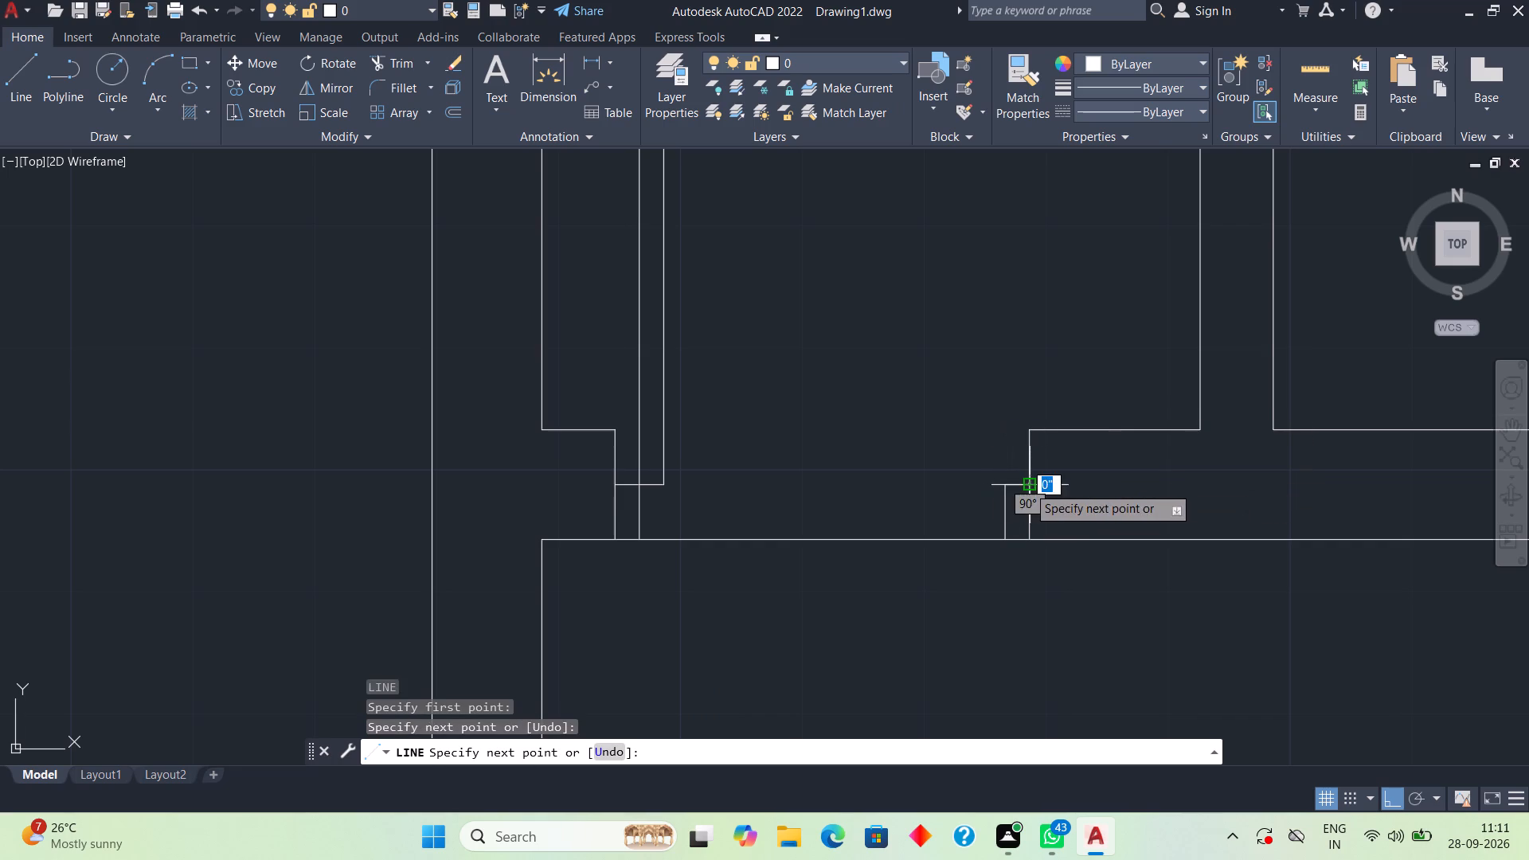
{"action": "key", "text": "space"}
Draw the door's swing arc from the leaf's top-edge midpoint through its top-right corner to the right frame's top-left corner.
{"action": "scroll", "coordinate": [883, 458], "scroll_direction": "down", "scroll_amount": 1}
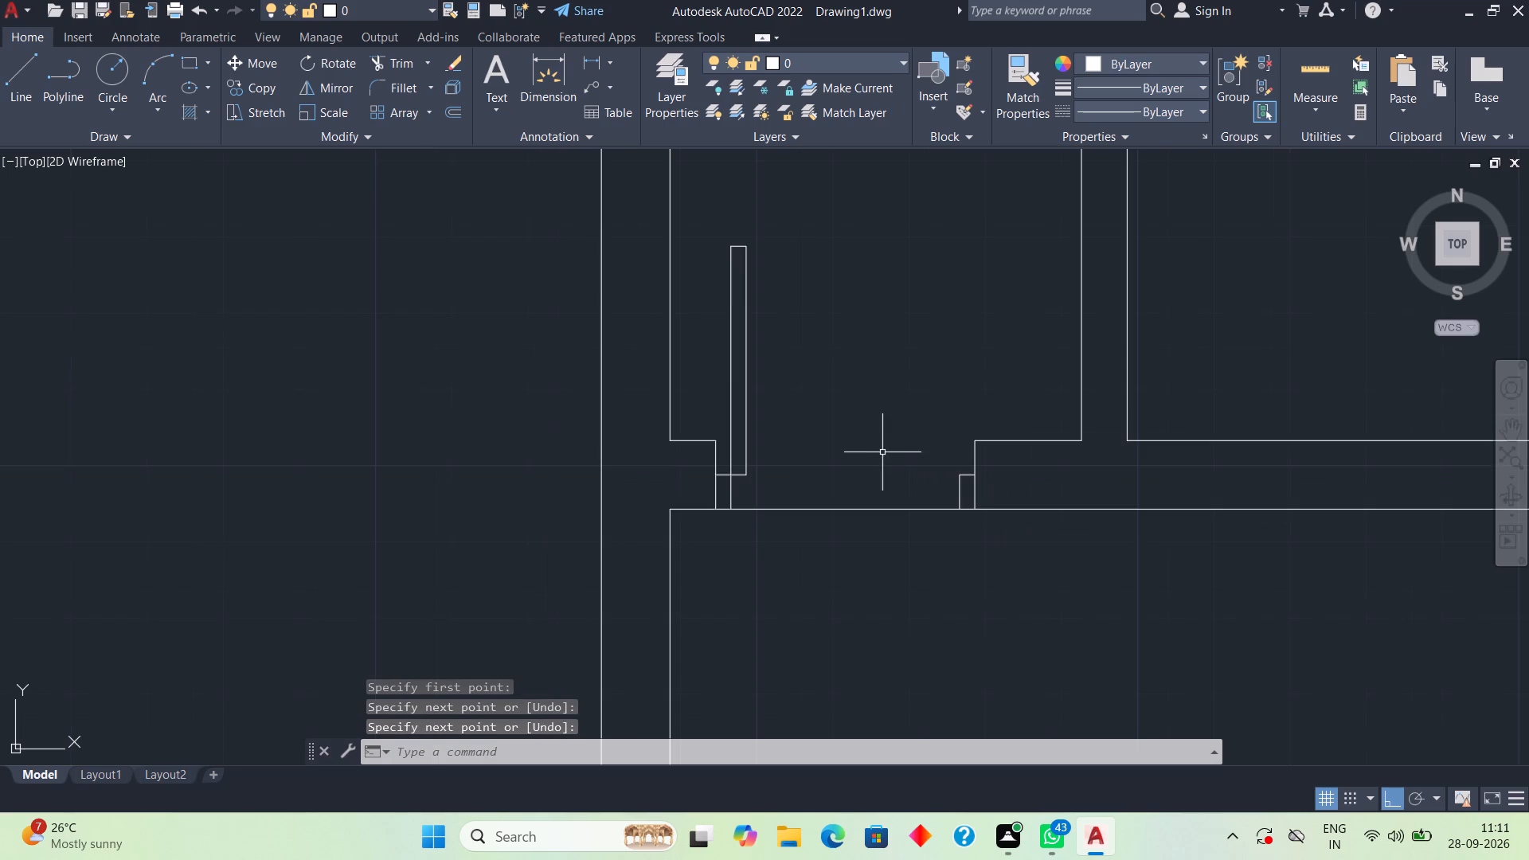
{"action": "middle_click_drag", "start_coordinate": [893, 535], "coordinate": [896, 665]}
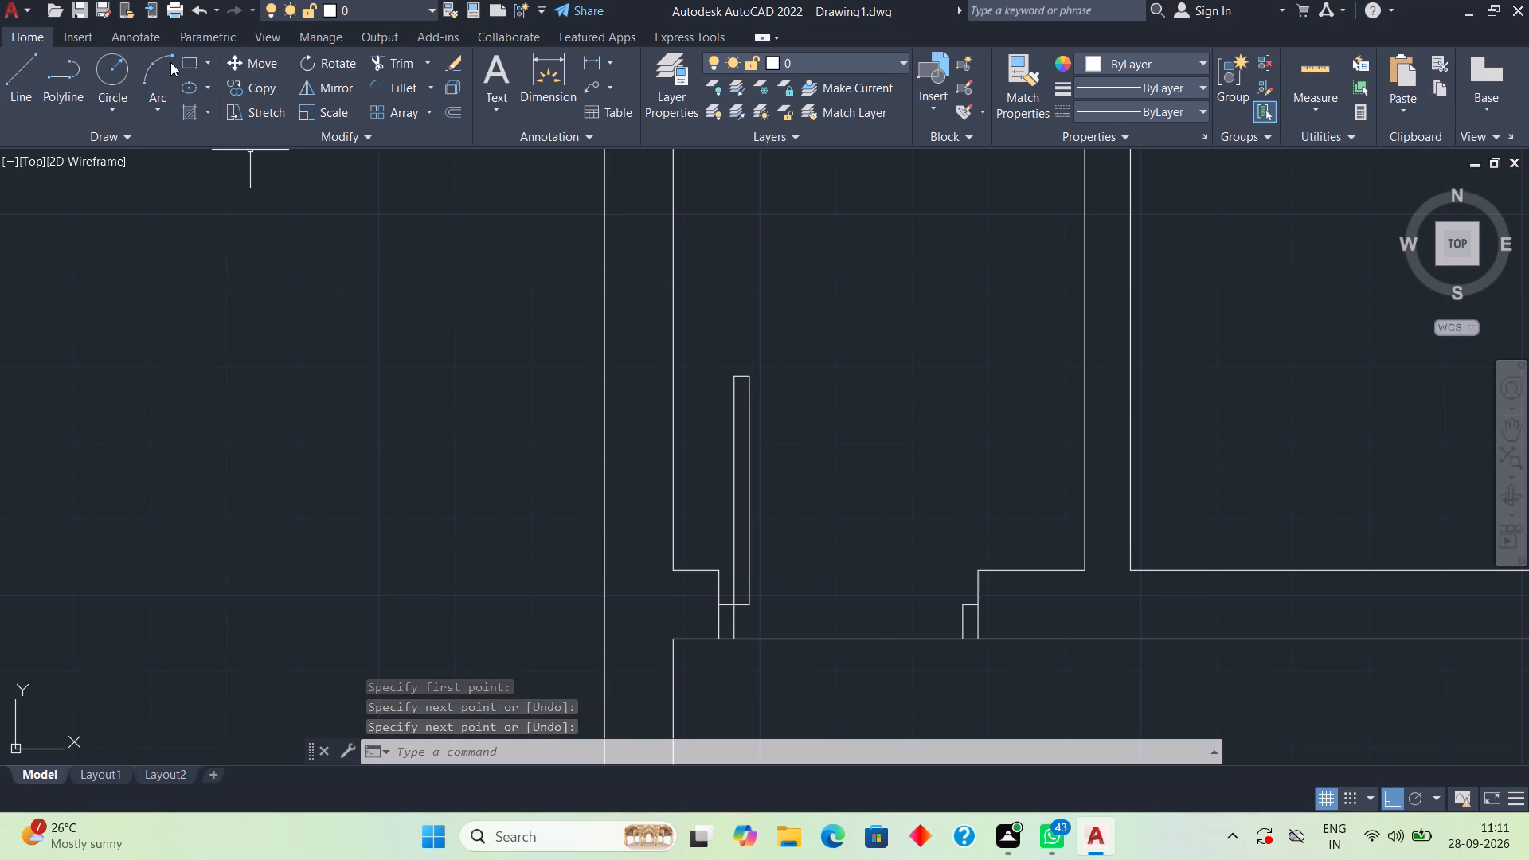
{"action": "left_click", "coordinate": [162, 59]}
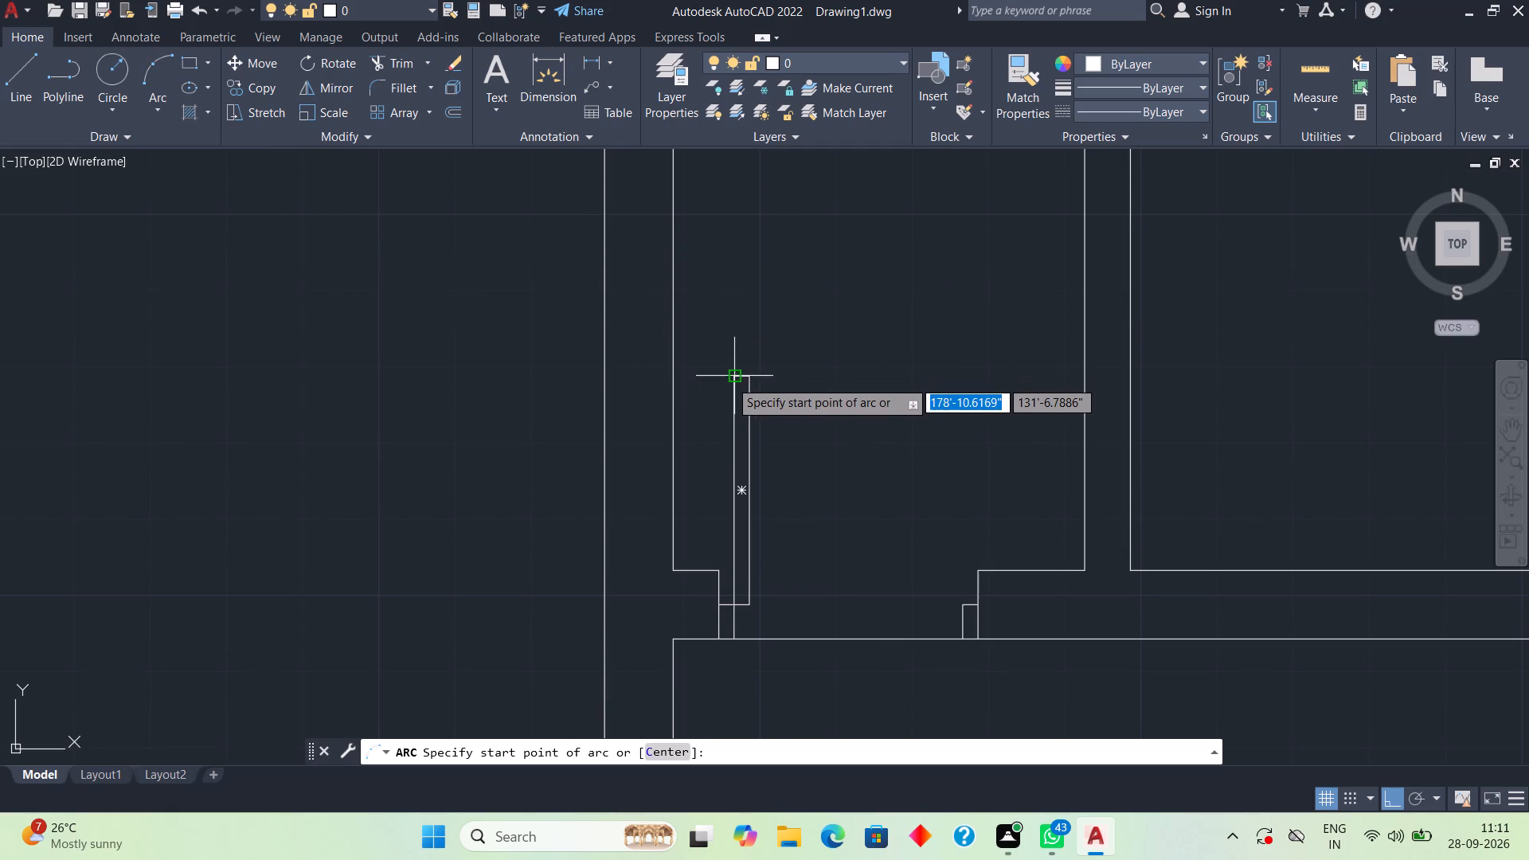
{"action": "scroll", "coordinate": [729, 380], "scroll_direction": "up", "scroll_amount": 2}
{"action": "left_click", "coordinate": [750, 372]}
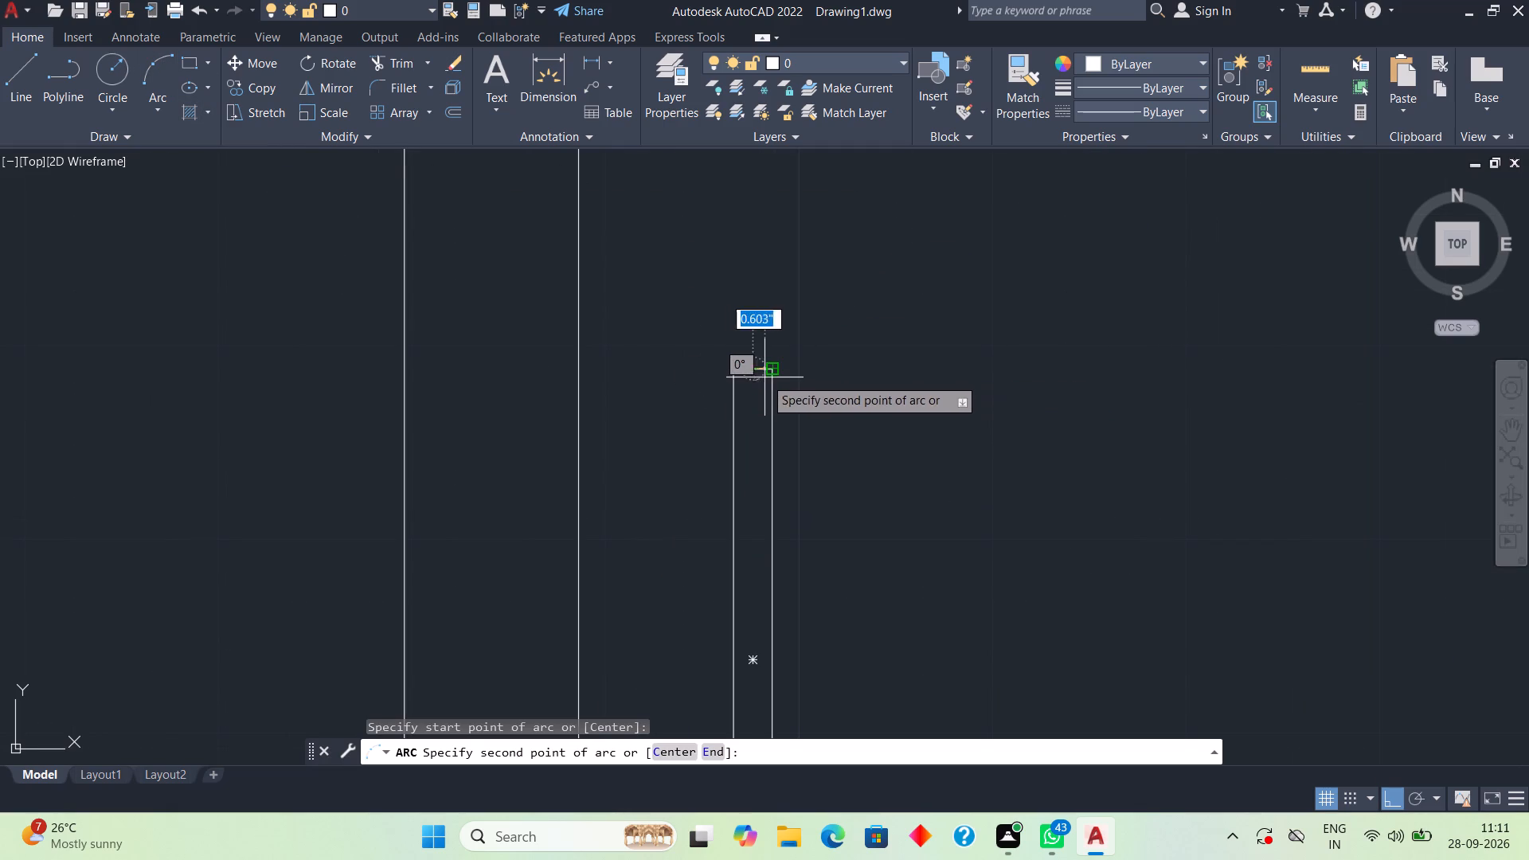
{"action": "left_click", "coordinate": [765, 376]}
{"action": "scroll", "coordinate": [929, 373], "scroll_direction": "down", "scroll_amount": 3}
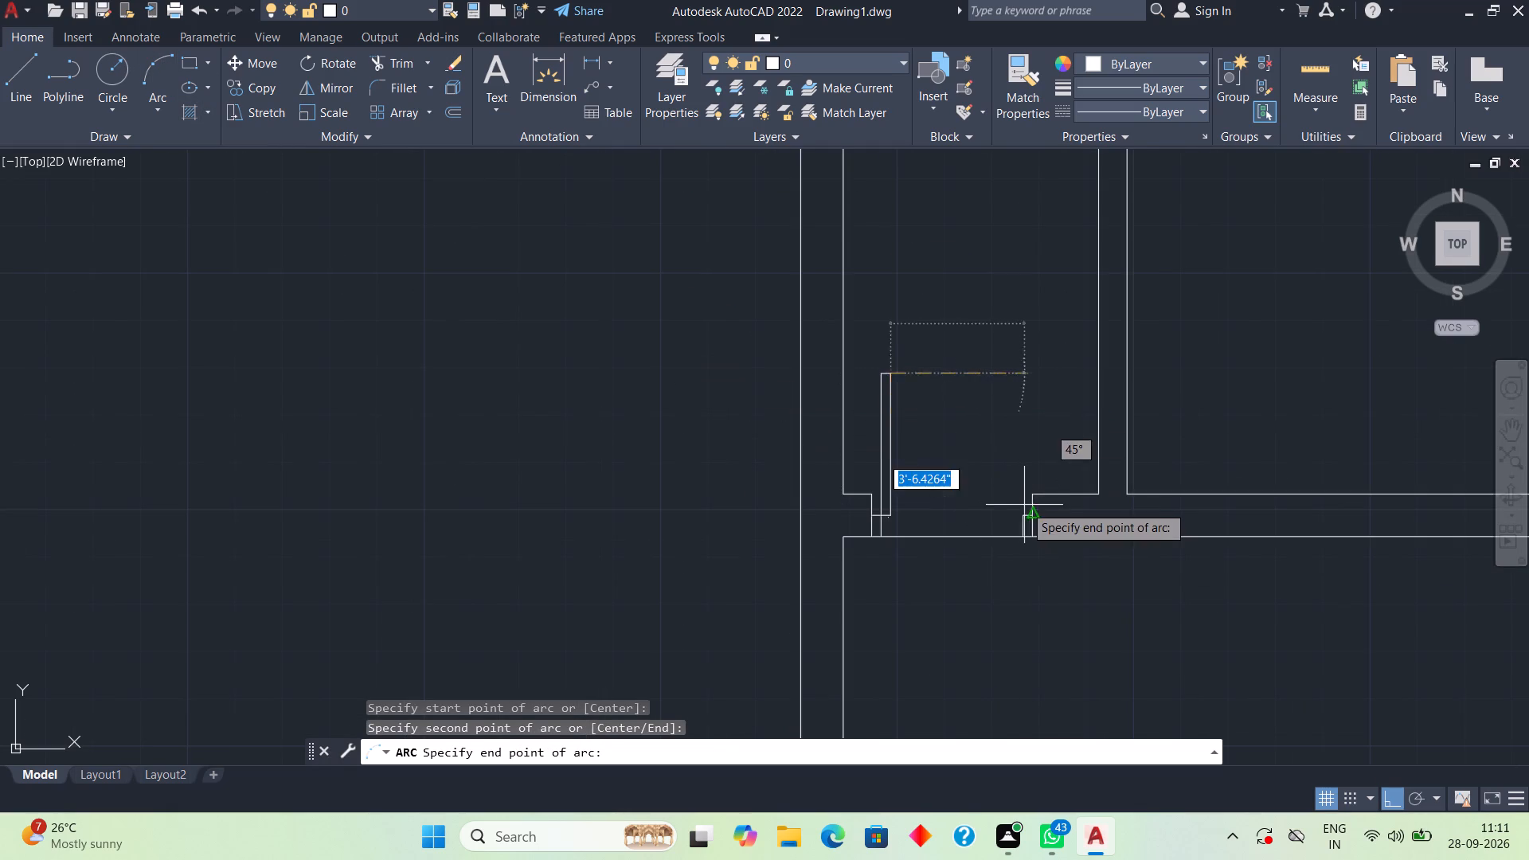
{"action": "scroll", "coordinate": [1024, 505], "scroll_direction": "up", "scroll_amount": 3}
{"action": "left_click", "coordinate": [1004, 545]}
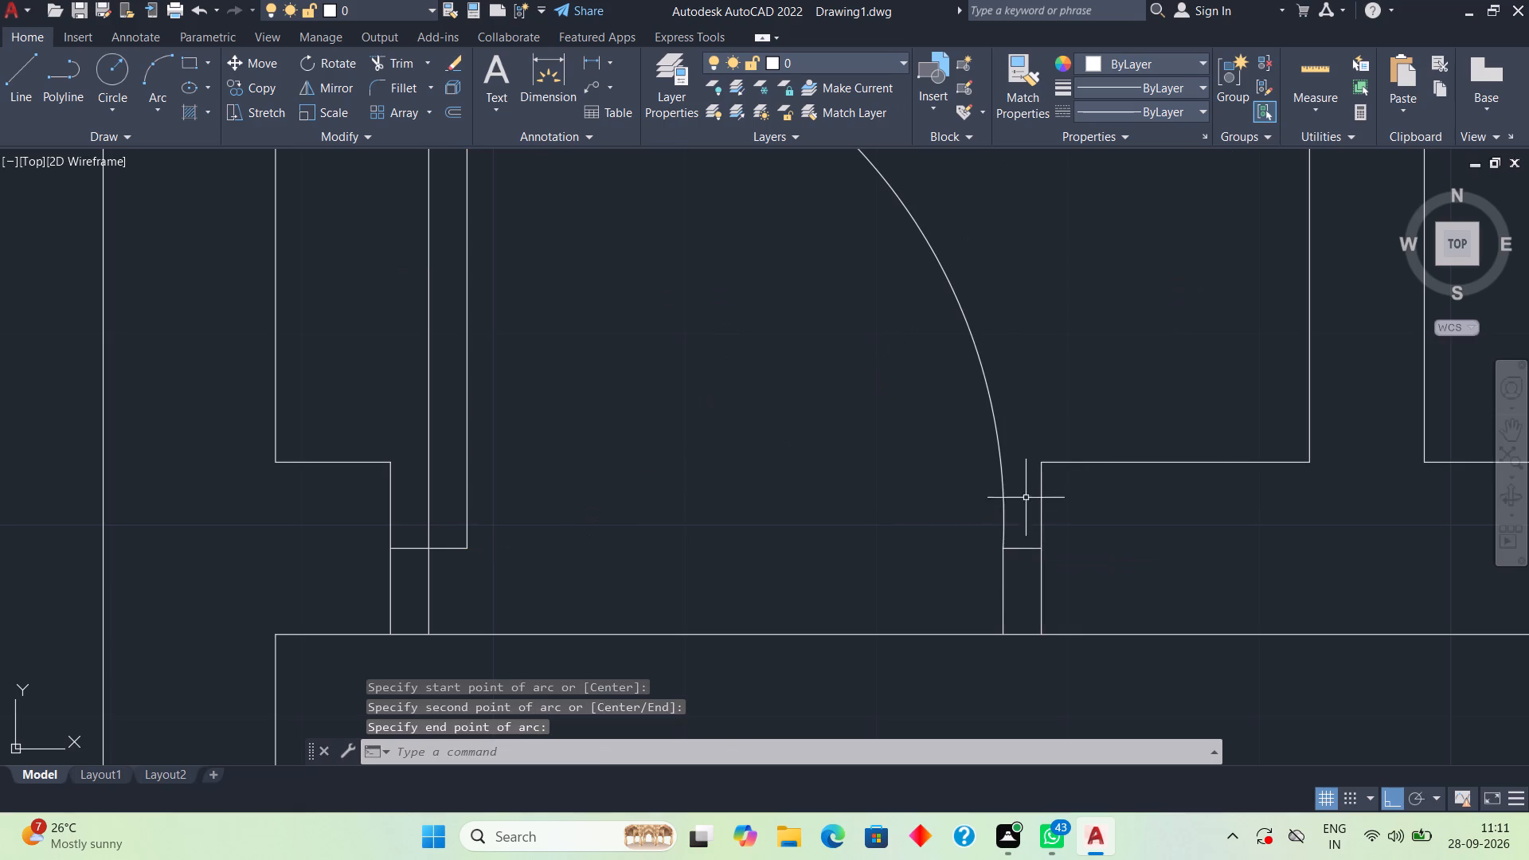
{"action": "scroll", "coordinate": [1112, 420], "scroll_direction": "down", "scroll_amount": 2}
{"action": "key", "text": "space"}
{"action": "scroll", "coordinate": [1102, 443], "scroll_direction": "down", "scroll_amount": 1}
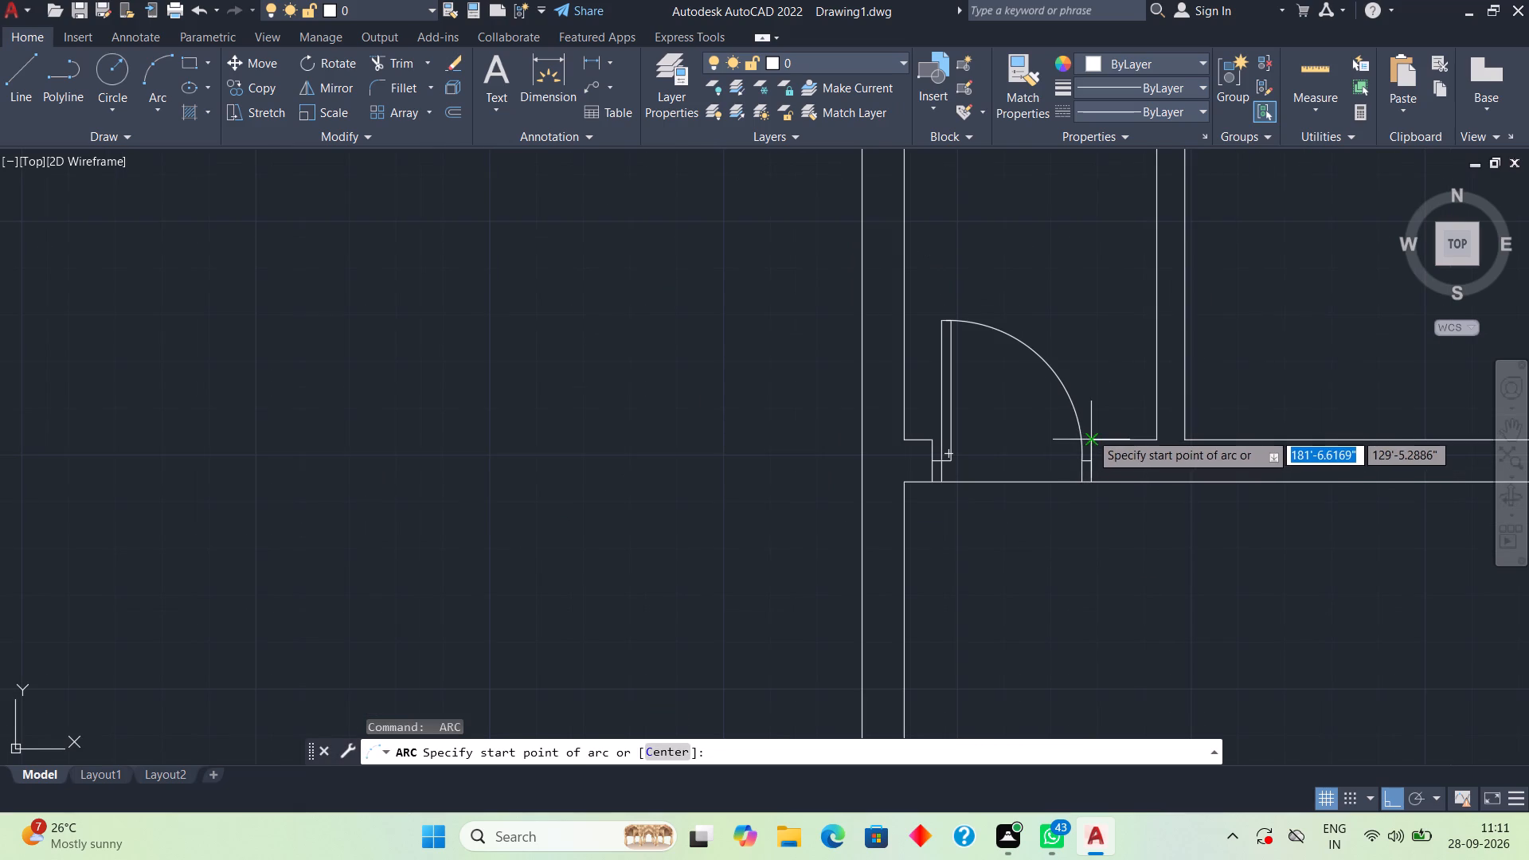
{"action": "key", "text": "Escape"}
Draw a 4" line along the upper line of the horizontal wall under the large central room, from its left end, and continue it down across the wall.
{"action": "scroll", "coordinate": [1094, 431], "scroll_direction": "down", "scroll_amount": 2}
{"action": "middle_click_drag", "start_coordinate": [1120, 469], "coordinate": [914, 518]}
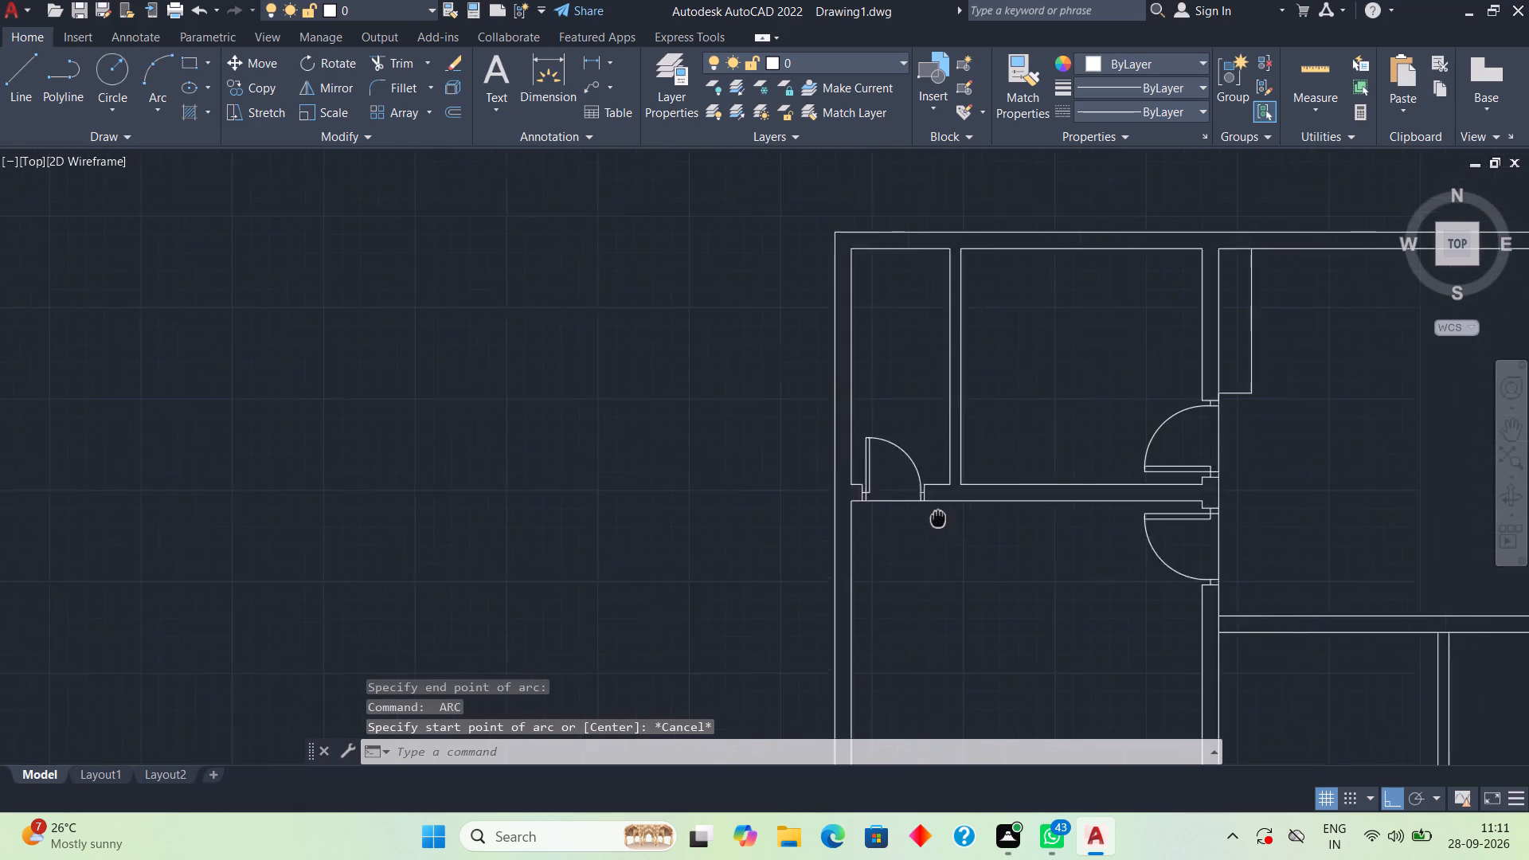
{"action": "middle_click_drag", "start_coordinate": [914, 518], "coordinate": [749, 345]}
{"action": "scroll", "coordinate": [749, 345], "scroll_direction": "down", "scroll_amount": 1}
{"action": "scroll", "coordinate": [909, 498], "scroll_direction": "down", "scroll_amount": 1}
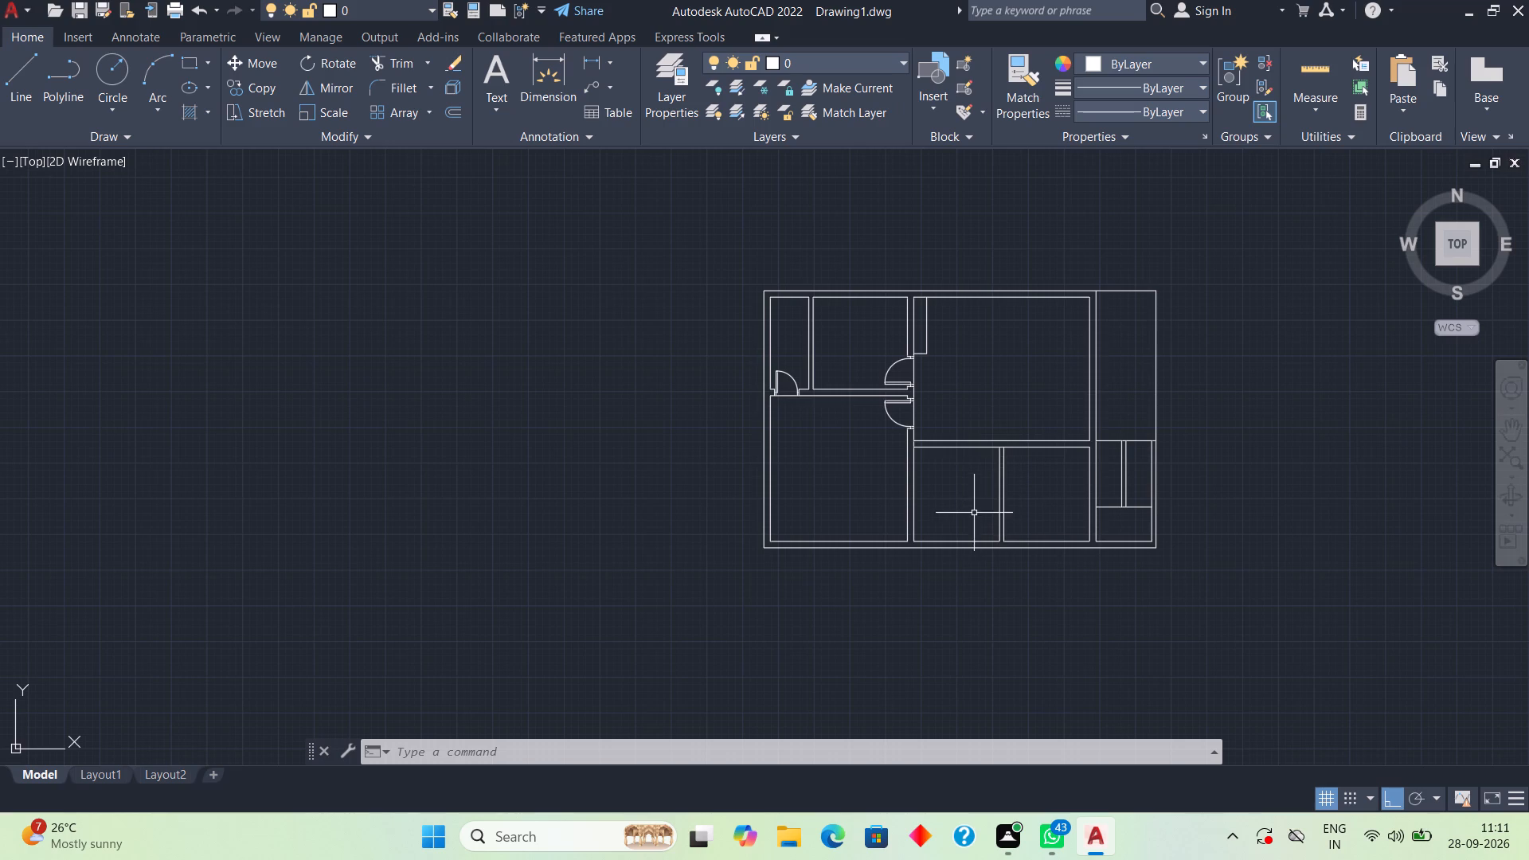
{"action": "scroll", "coordinate": [928, 412], "scroll_direction": "up", "scroll_amount": 2}
{"action": "middle_click_drag", "start_coordinate": [949, 545], "coordinate": [964, 428]}
{"action": "scroll", "coordinate": [964, 428], "scroll_direction": "up", "scroll_amount": 1}
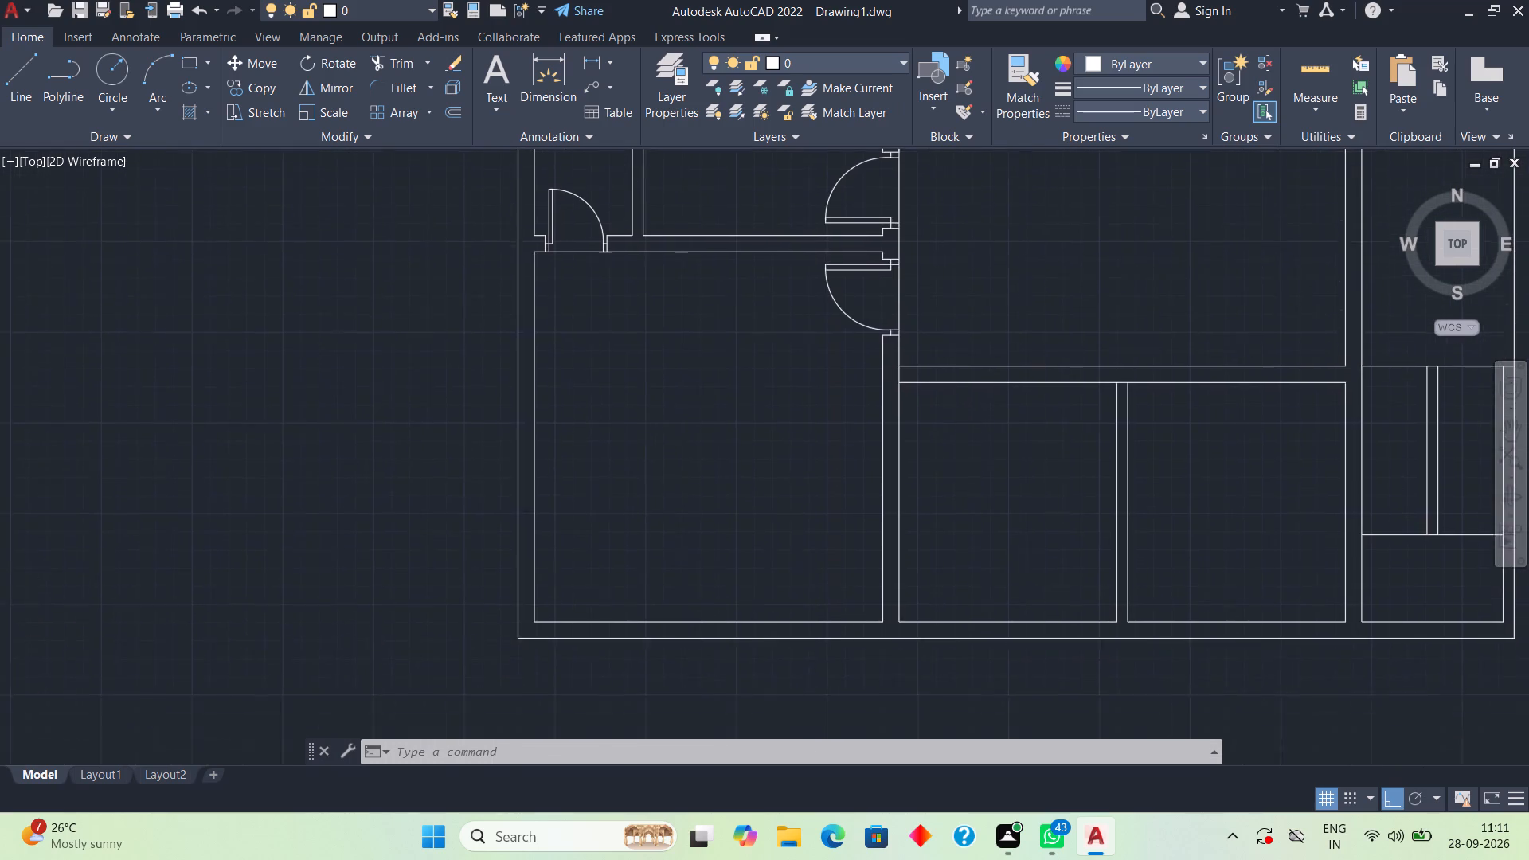
{"action": "scroll", "coordinate": [964, 428], "scroll_direction": "up", "scroll_amount": 2}
{"action": "scroll", "coordinate": [964, 428], "scroll_direction": "down", "scroll_amount": 1}
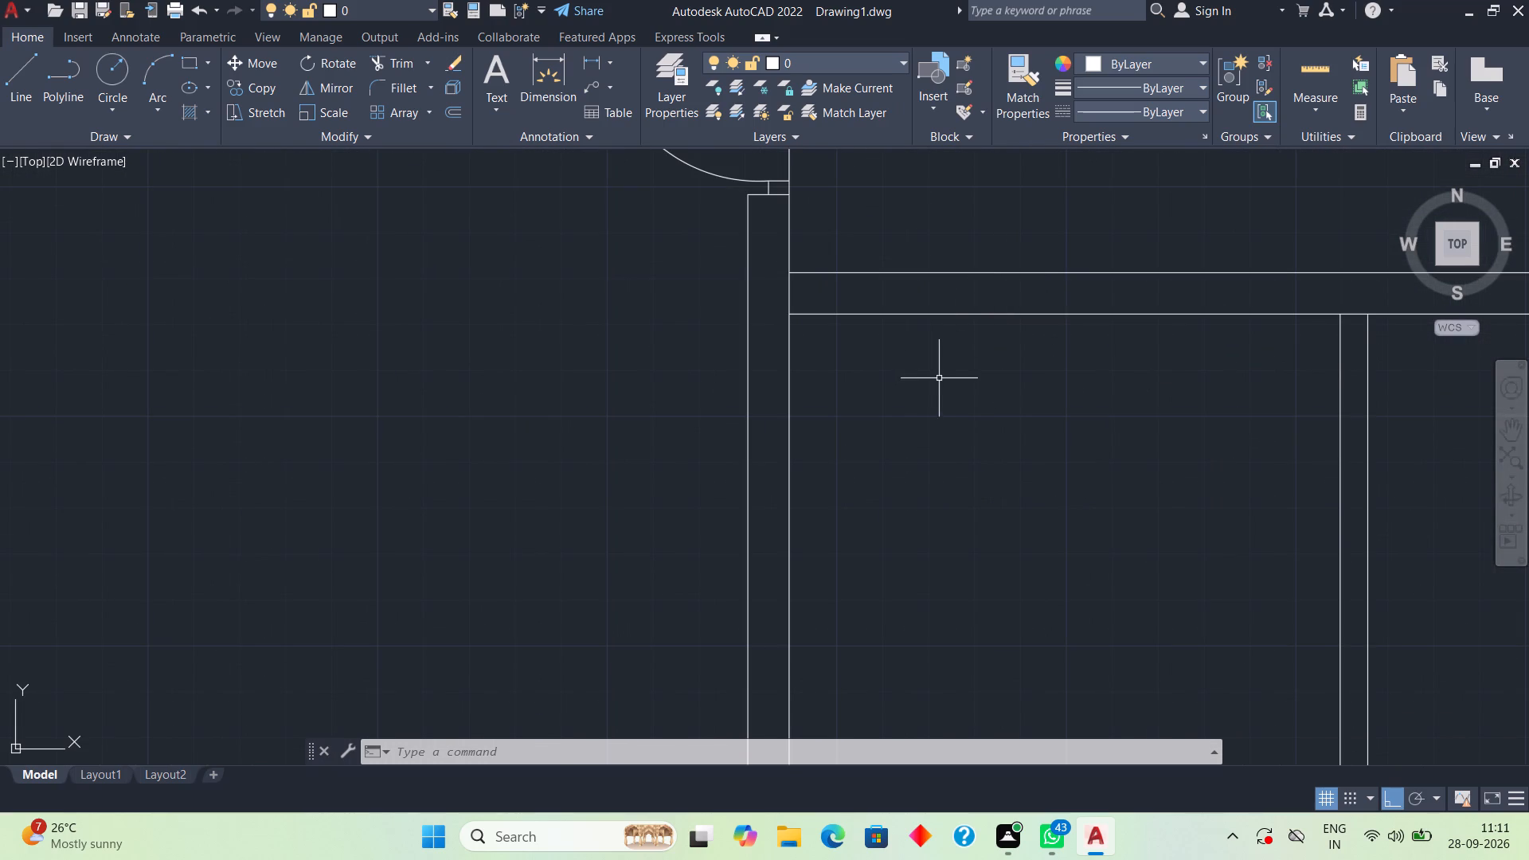
{"action": "middle_click_drag", "start_coordinate": [943, 331], "coordinate": [818, 455]}
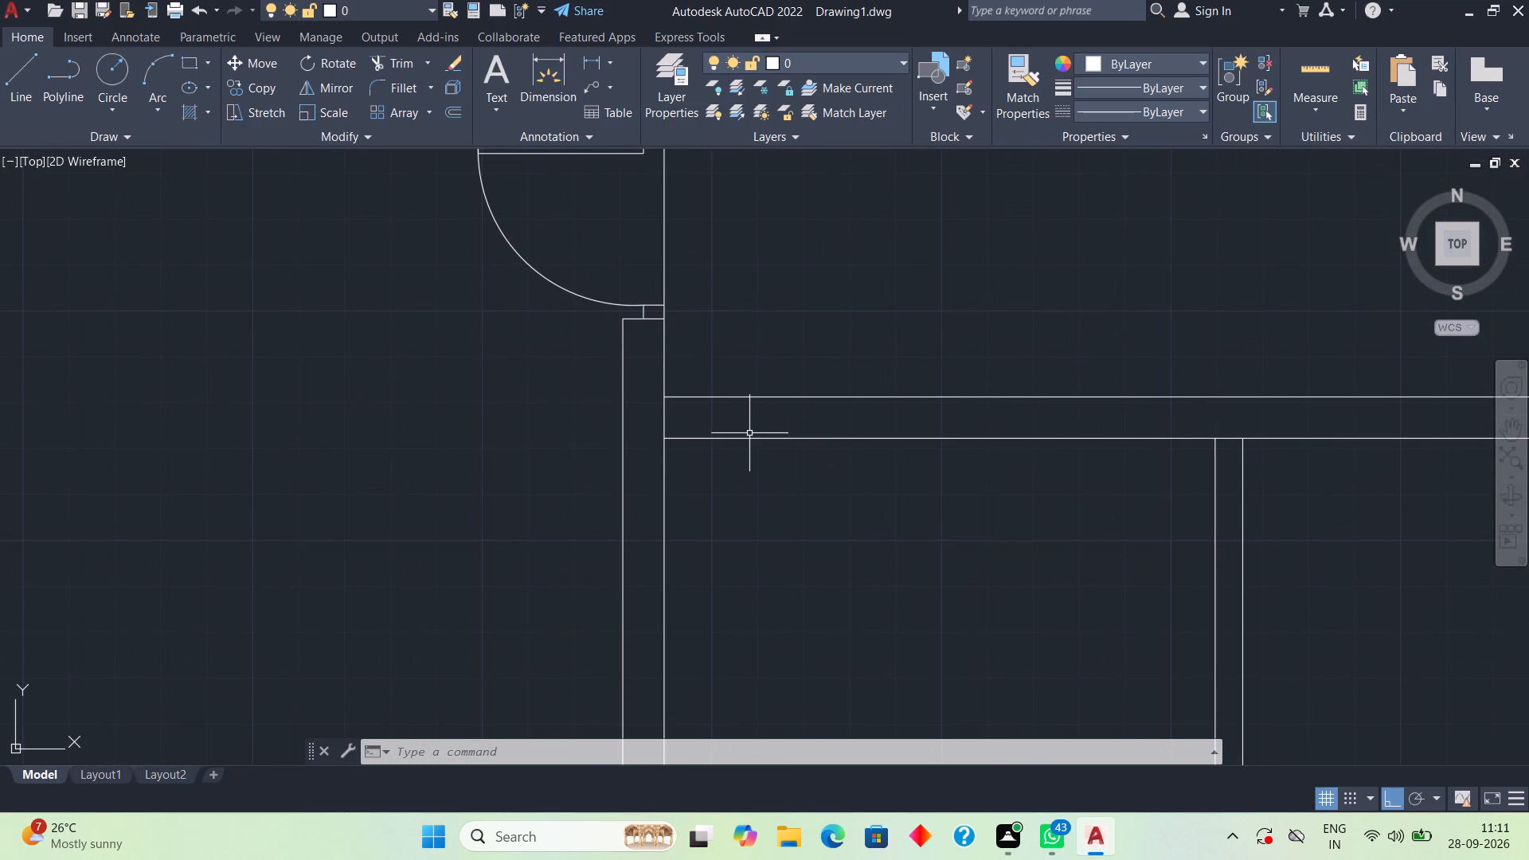
{"action": "key", "text": "l"}
{"action": "key", "text": "space"}
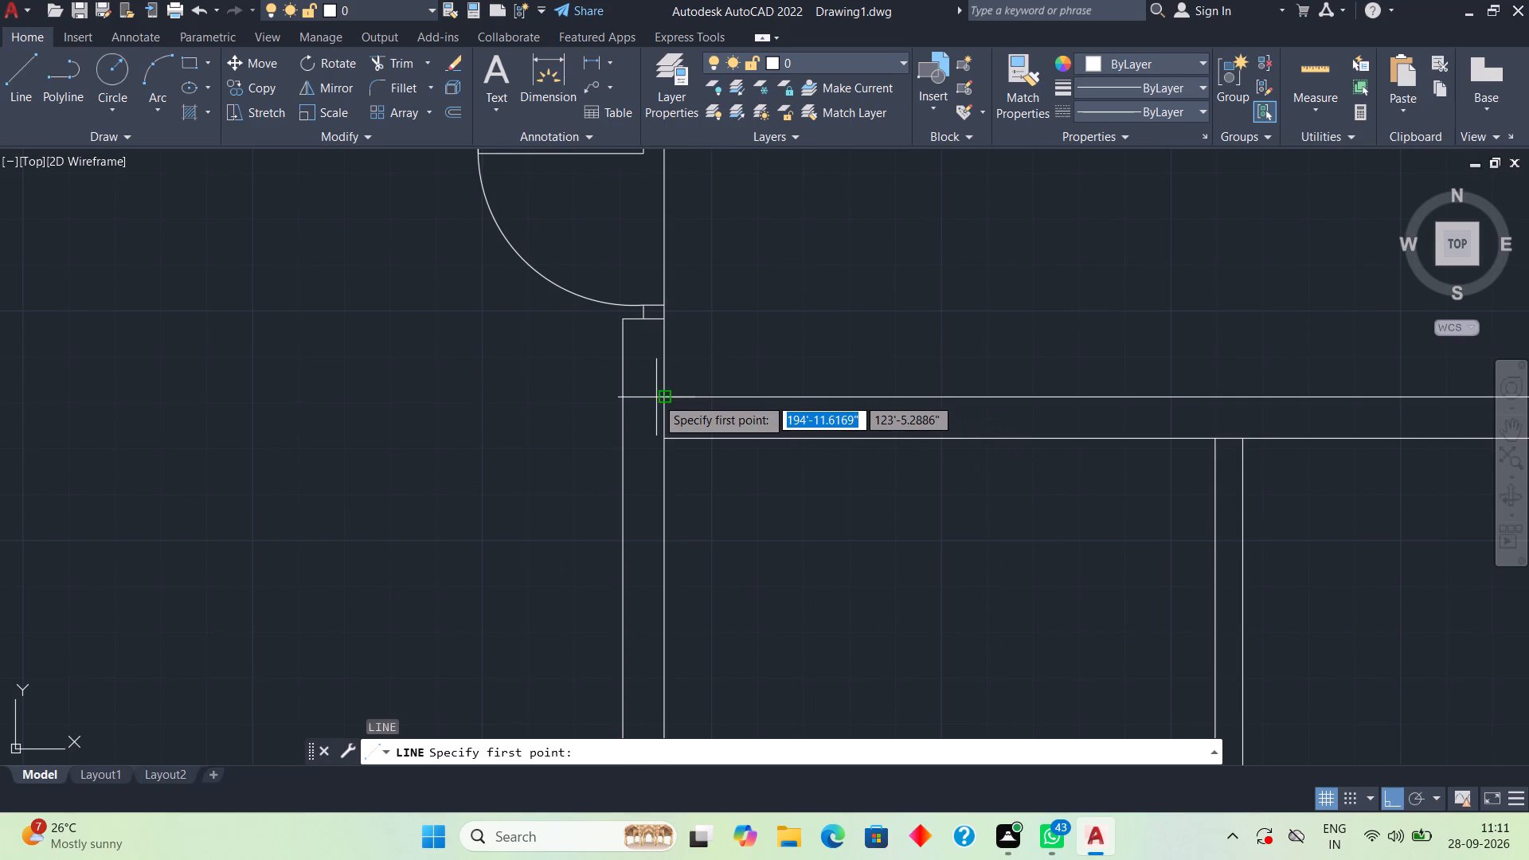
{"action": "left_click", "coordinate": [669, 397]}
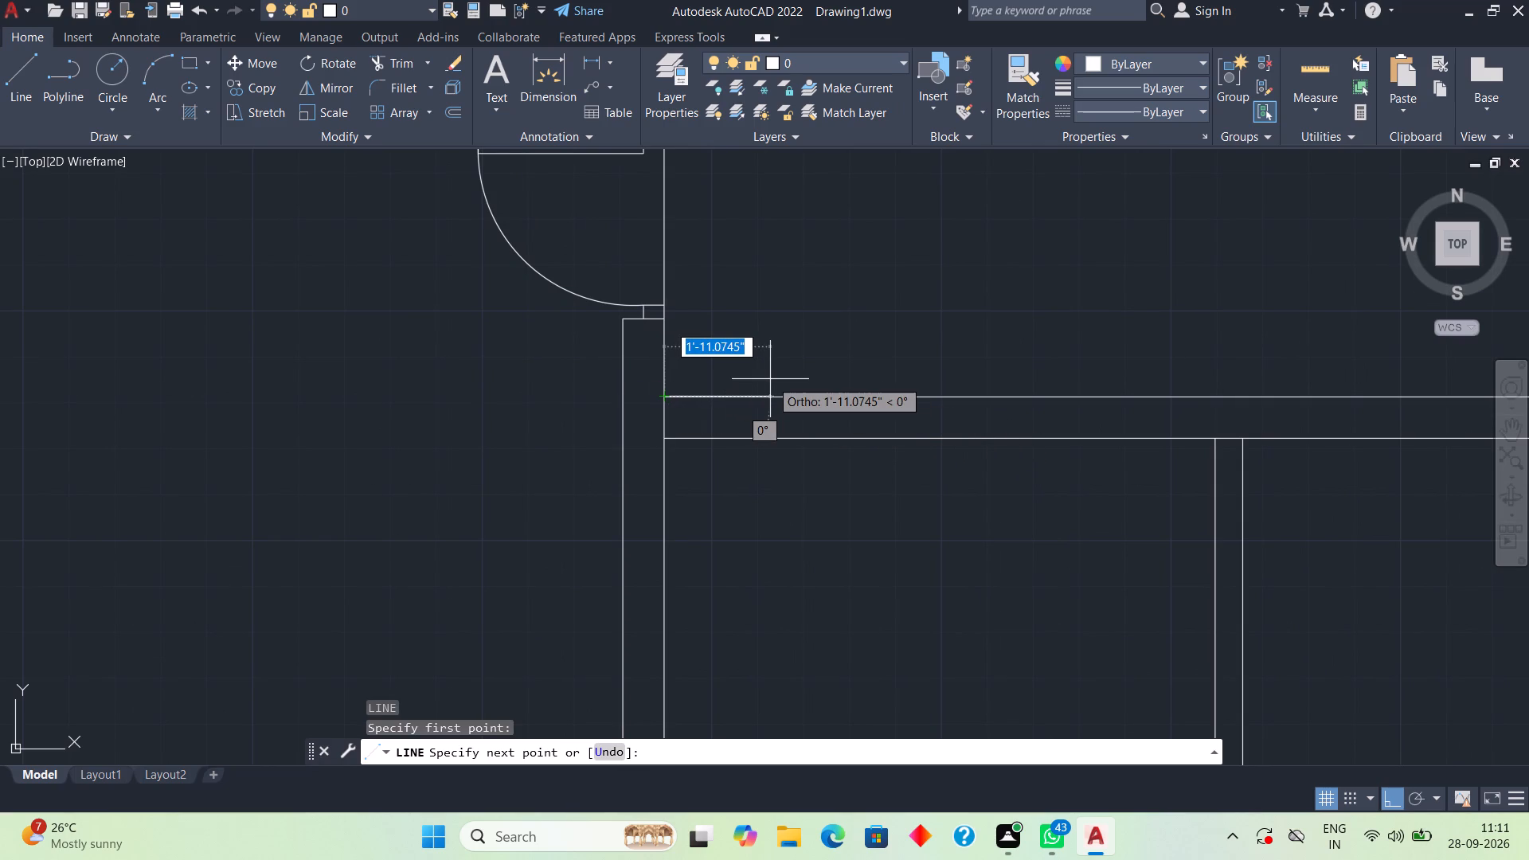
{"action": "type", "text": "4\""}
{"action": "key", "text": "Return"}
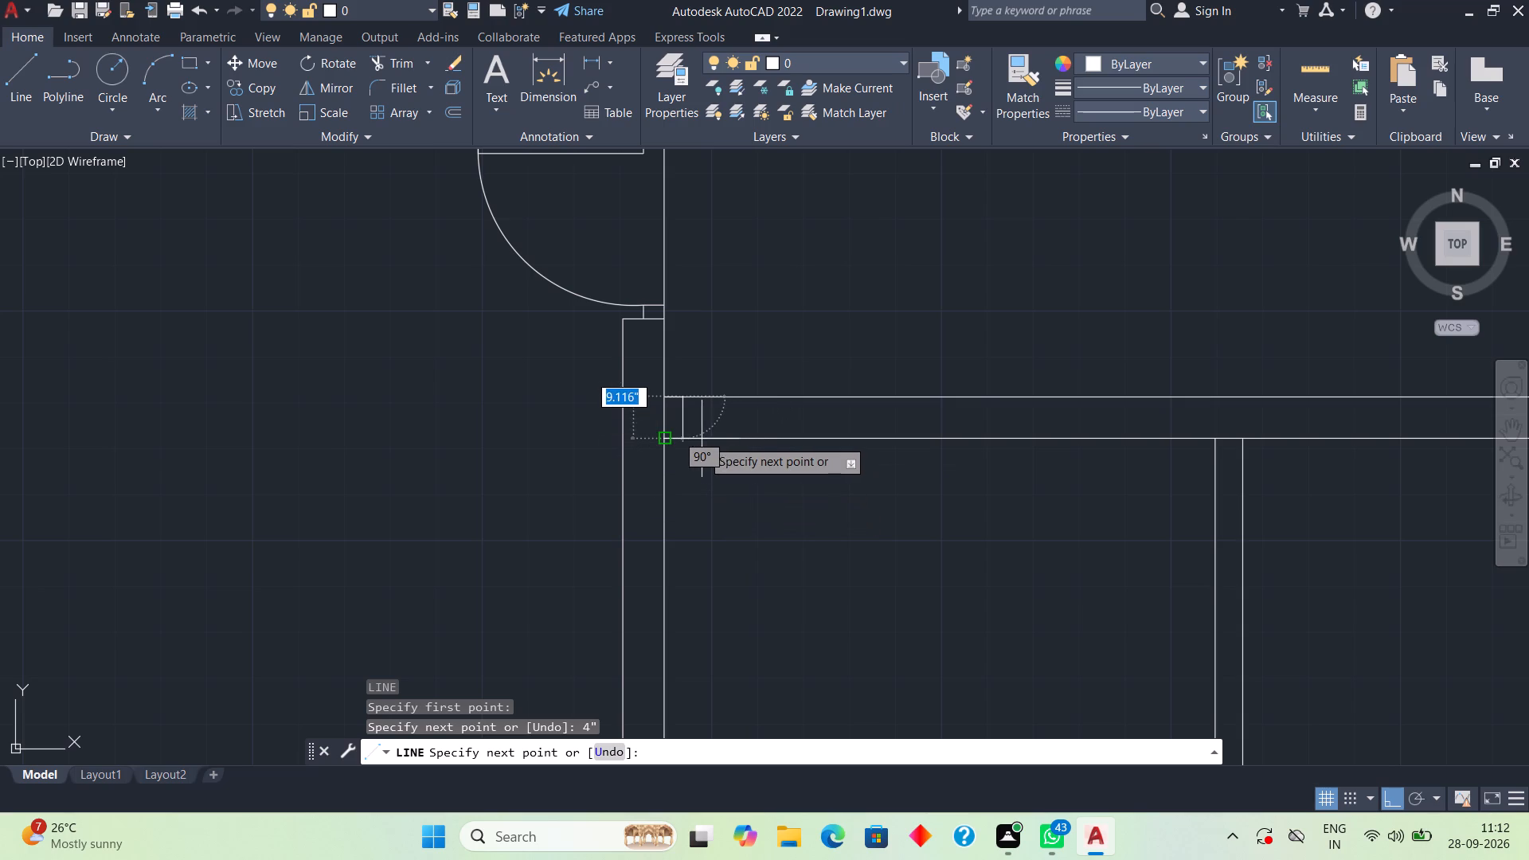
{"action": "scroll", "coordinate": [705, 439], "scroll_direction": "up", "scroll_amount": 4}
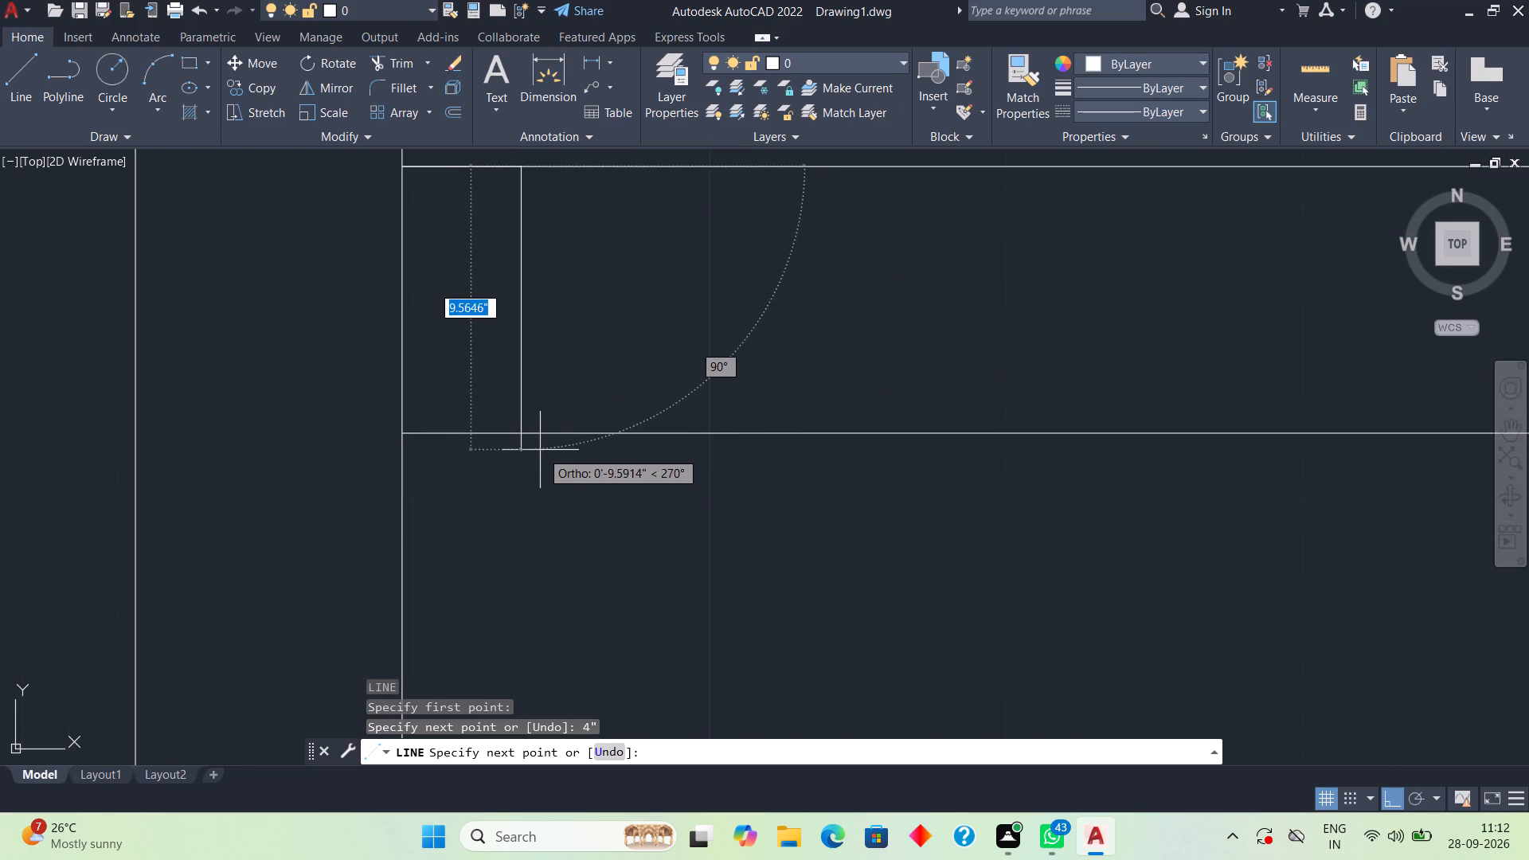
{"action": "left_click", "coordinate": [540, 450]}
{"action": "key", "text": "space"}
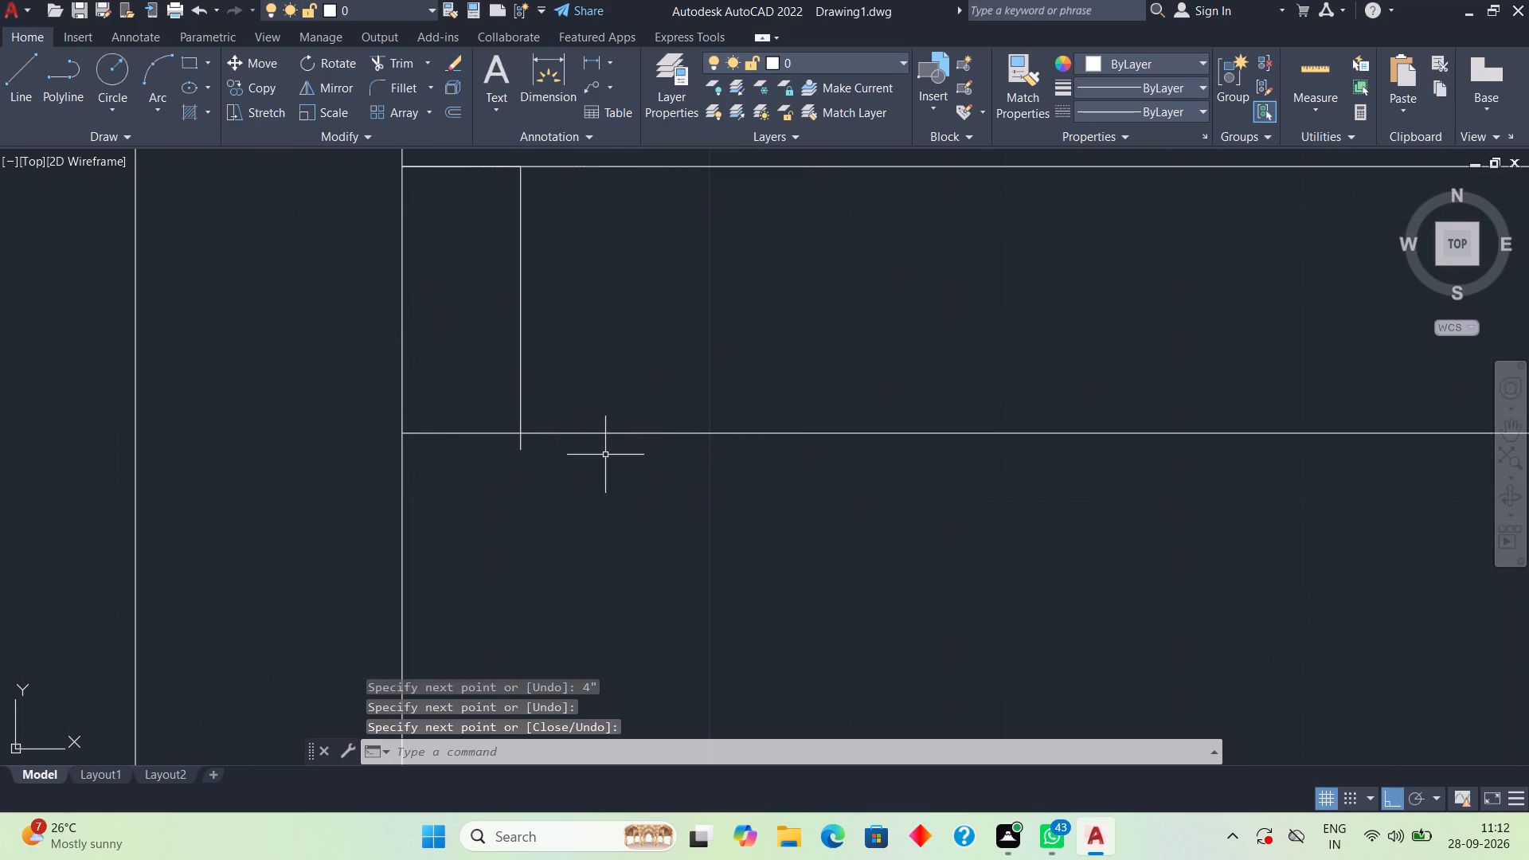
Trim the new jamb line's overhang below the wall's lower line.
{"action": "type", "text": "tr"}
{"action": "key", "text": "space"}
{"action": "key", "text": "space"}
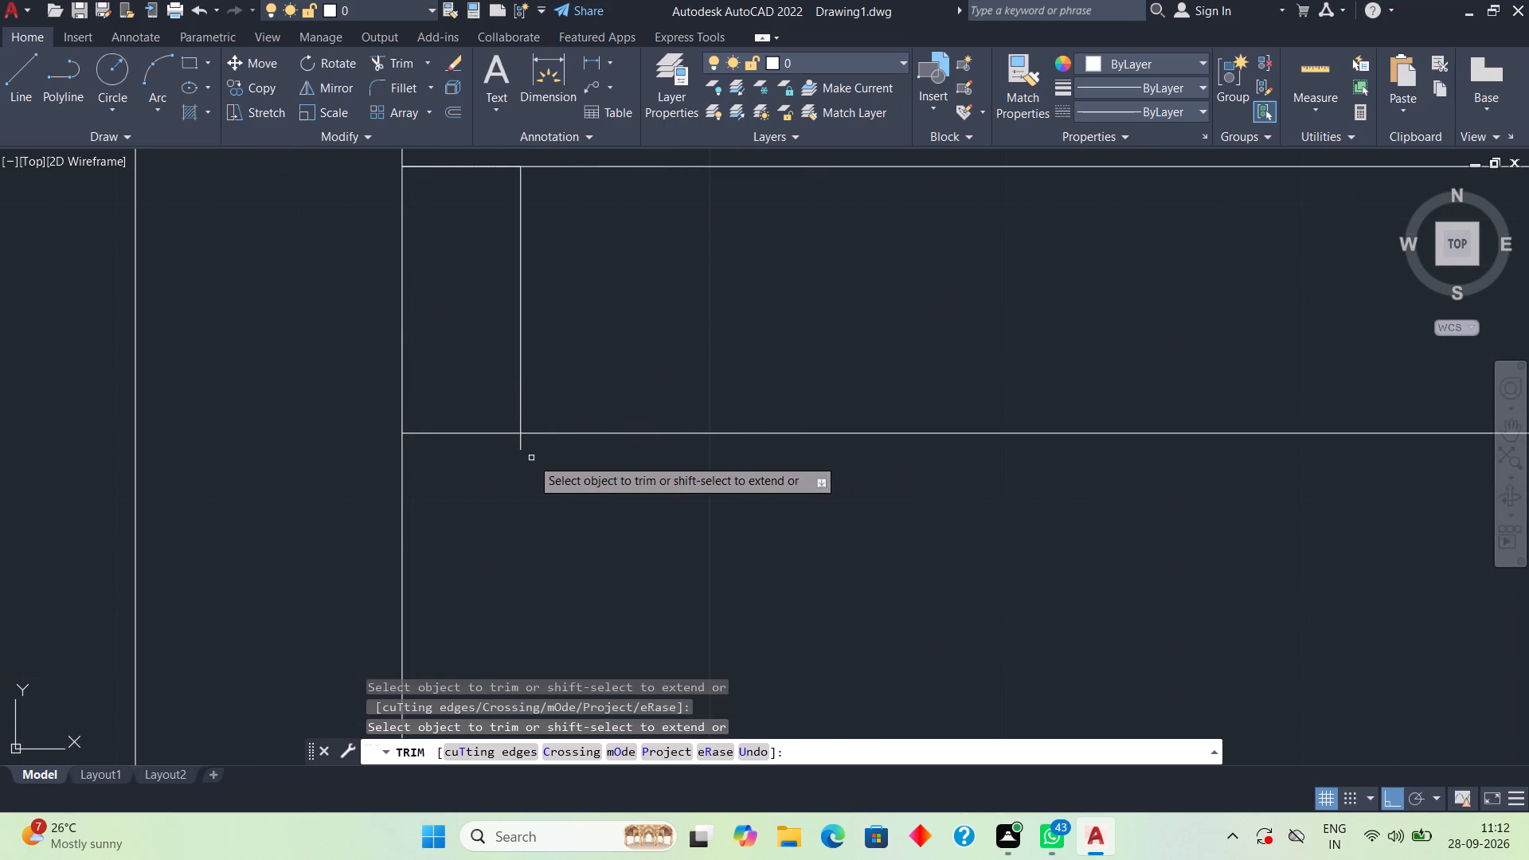
{"action": "left_click", "coordinate": [518, 448]}
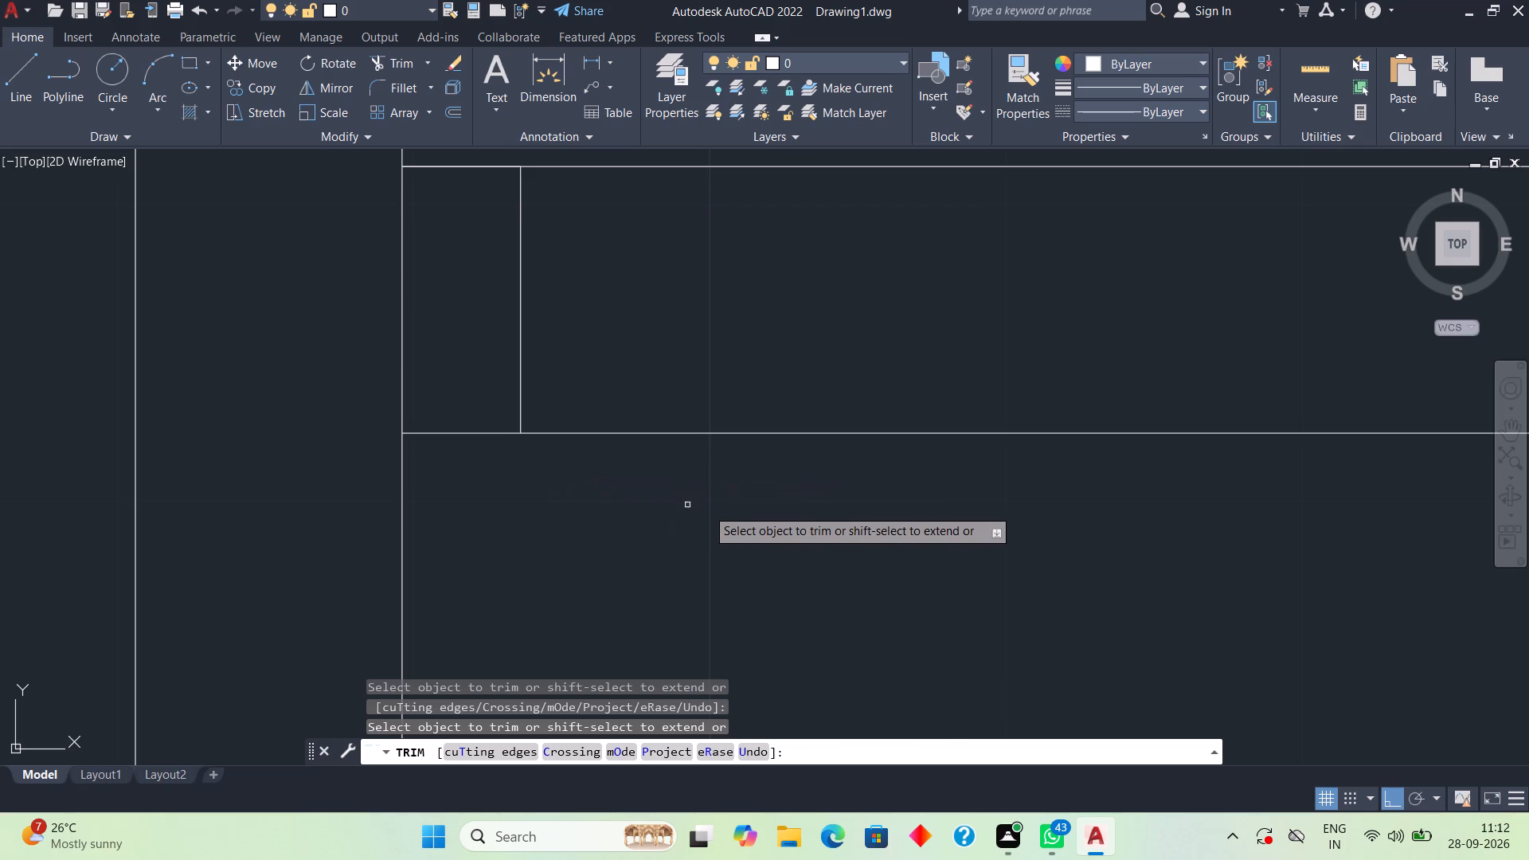
{"action": "key", "text": "space"}
Erase the 4" helper line lying on the wall's upper line.
{"action": "middle_click_drag", "start_coordinate": [783, 408], "coordinate": [683, 586]}
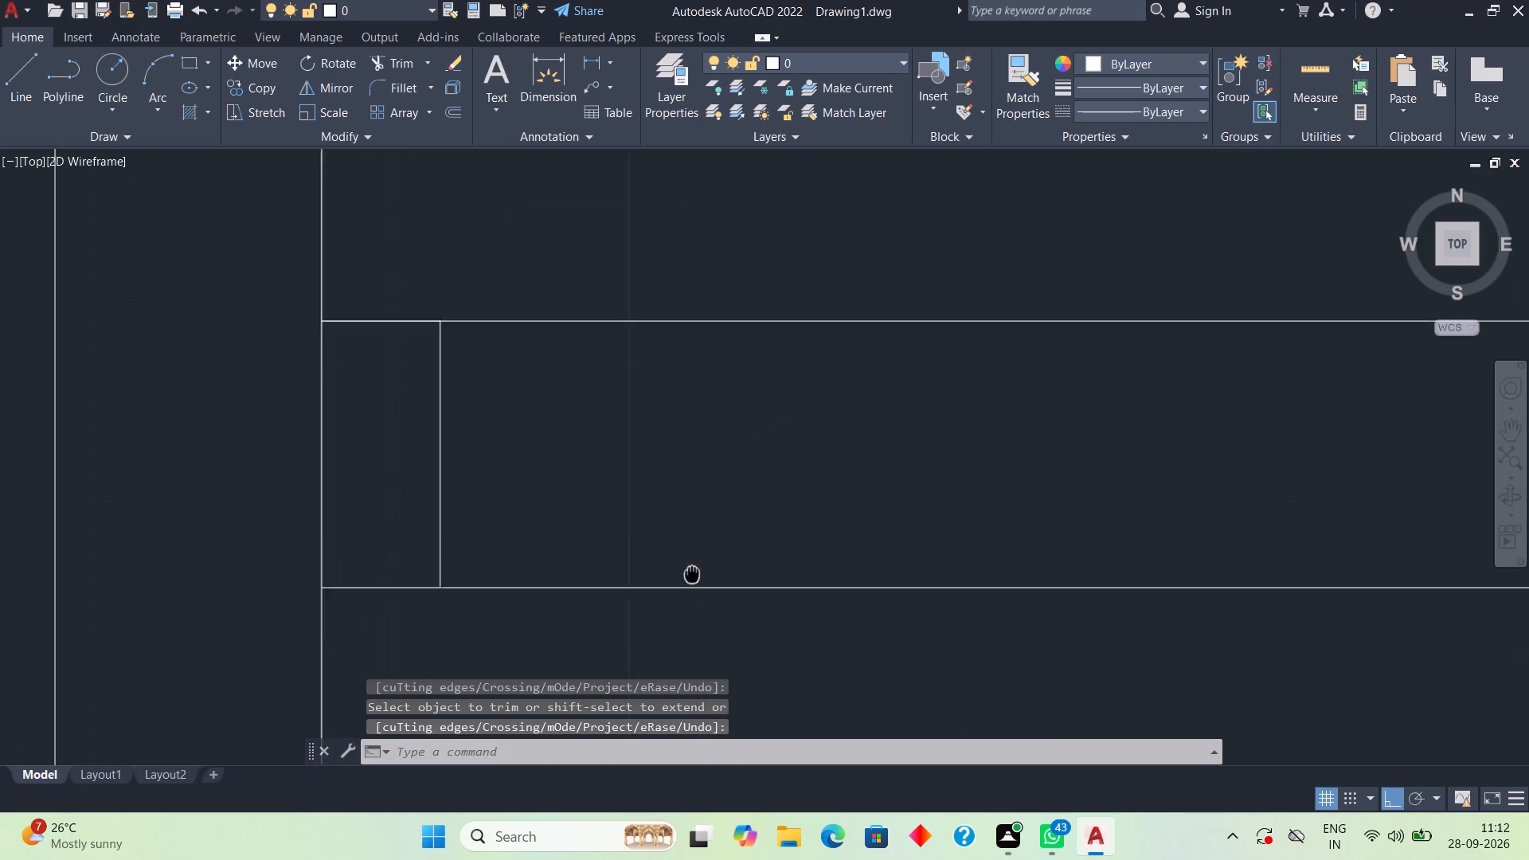
{"action": "middle_click_drag", "start_coordinate": [683, 586], "coordinate": [667, 568]}
{"action": "scroll", "coordinate": [676, 580], "scroll_direction": "down", "scroll_amount": 2}
{"action": "double_click", "coordinate": [534, 472]}
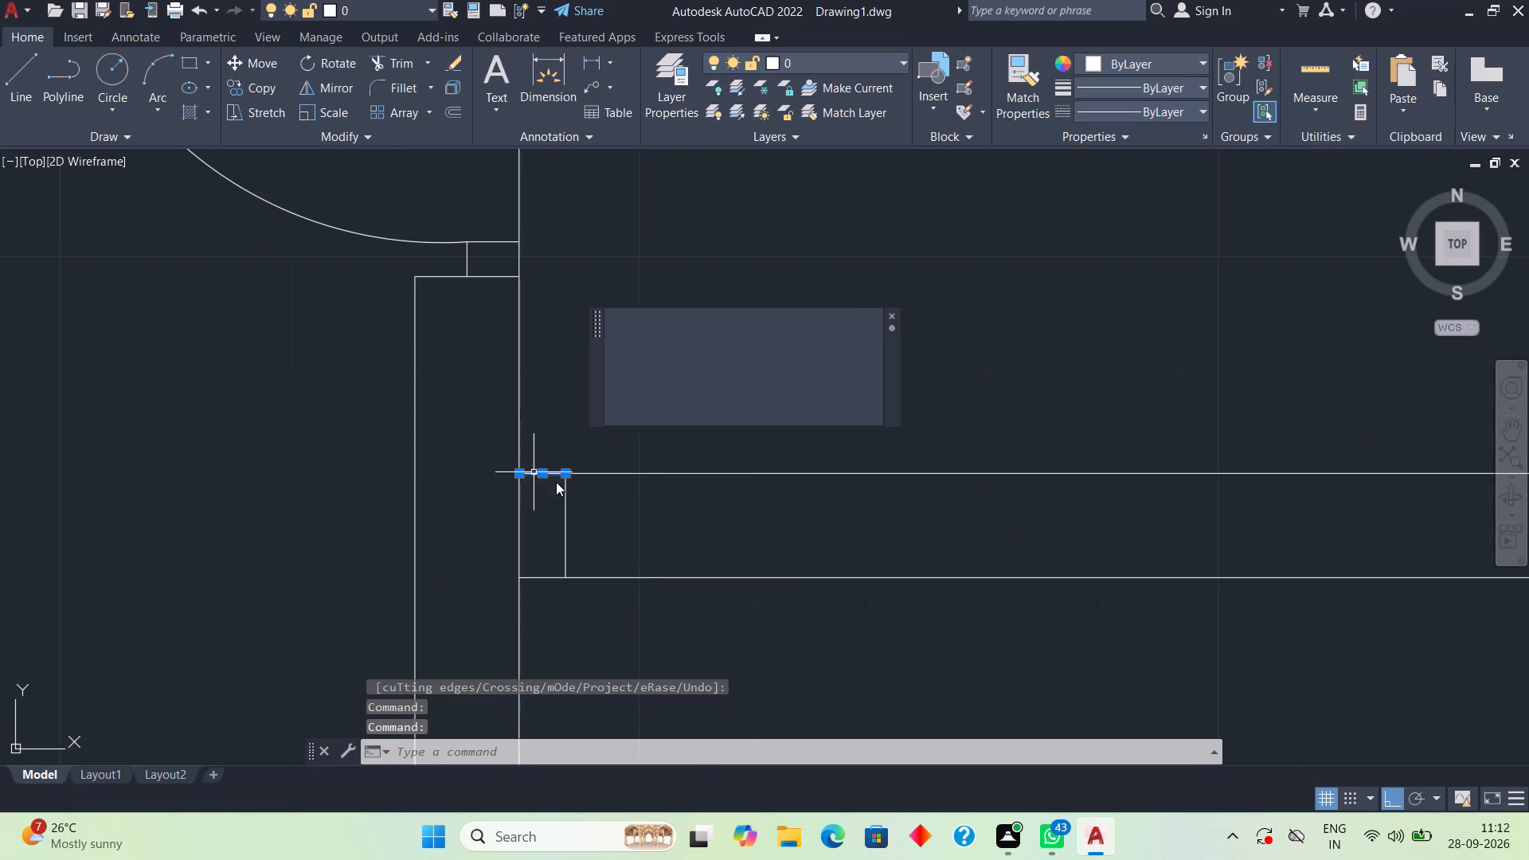
{"action": "key", "text": "Delete"}
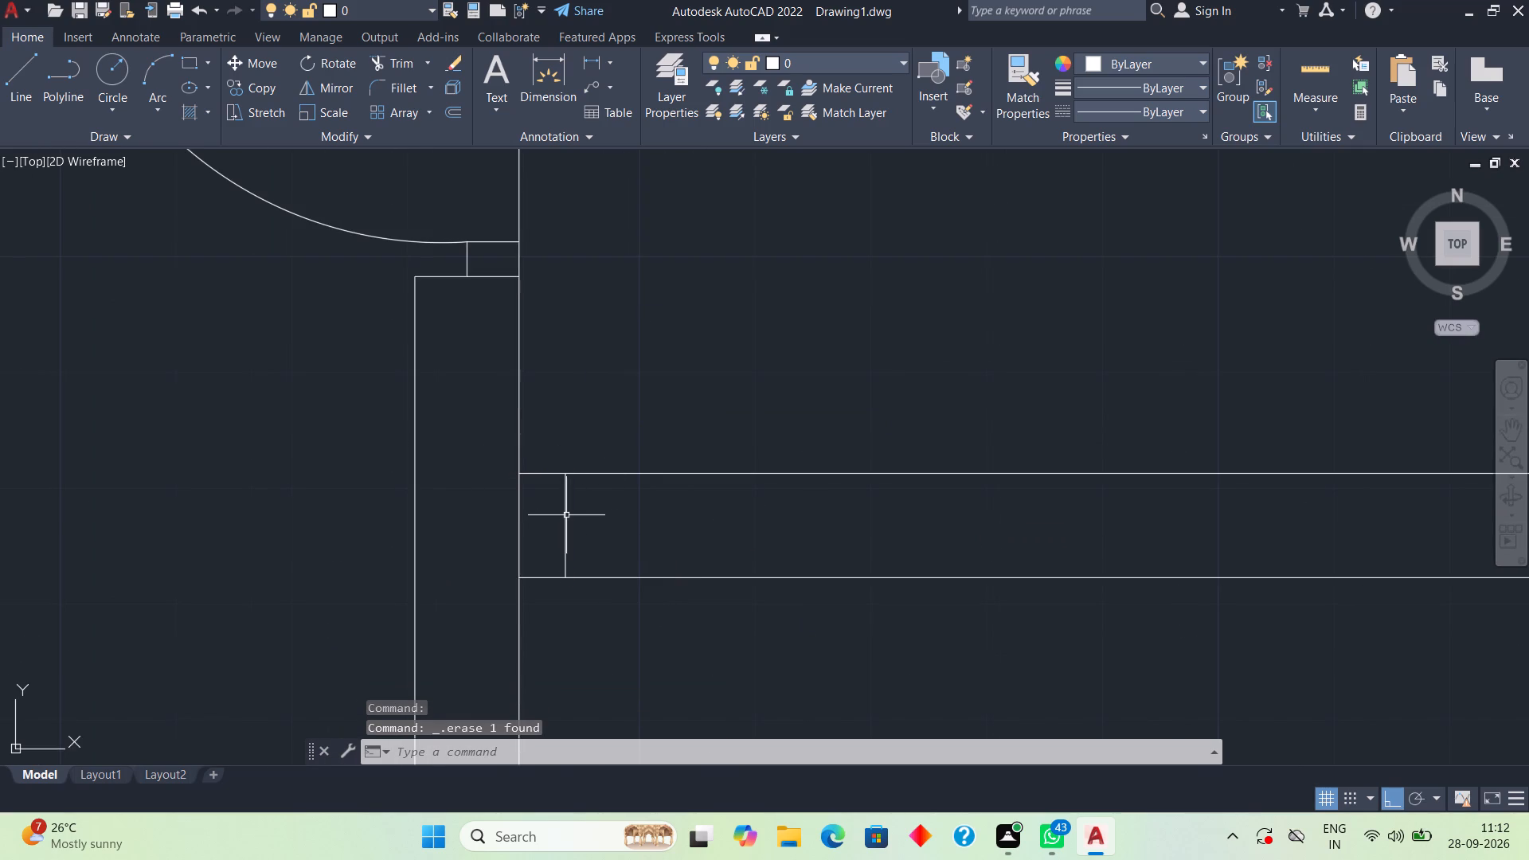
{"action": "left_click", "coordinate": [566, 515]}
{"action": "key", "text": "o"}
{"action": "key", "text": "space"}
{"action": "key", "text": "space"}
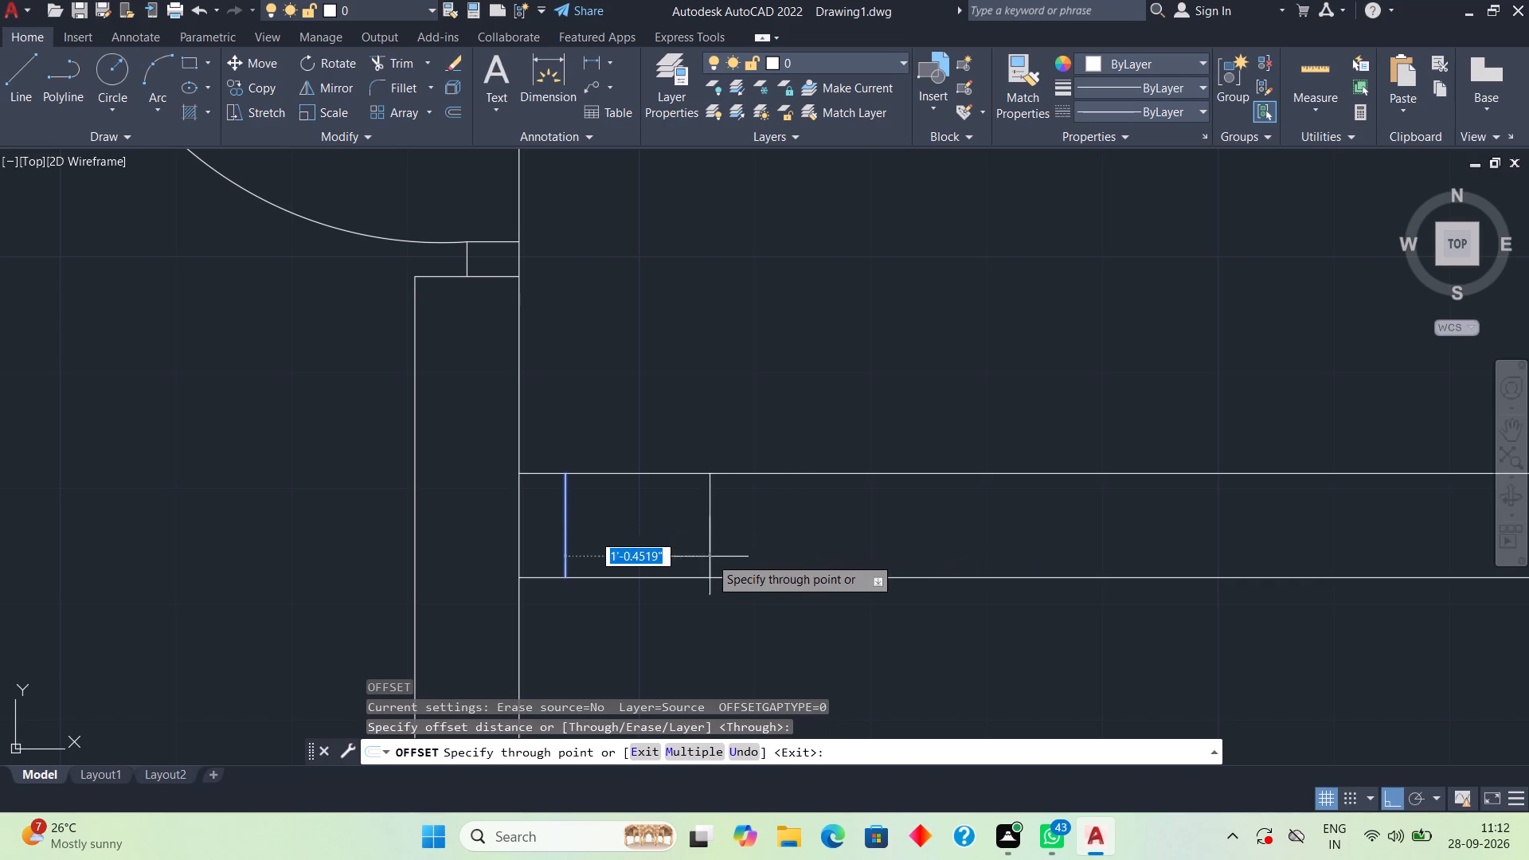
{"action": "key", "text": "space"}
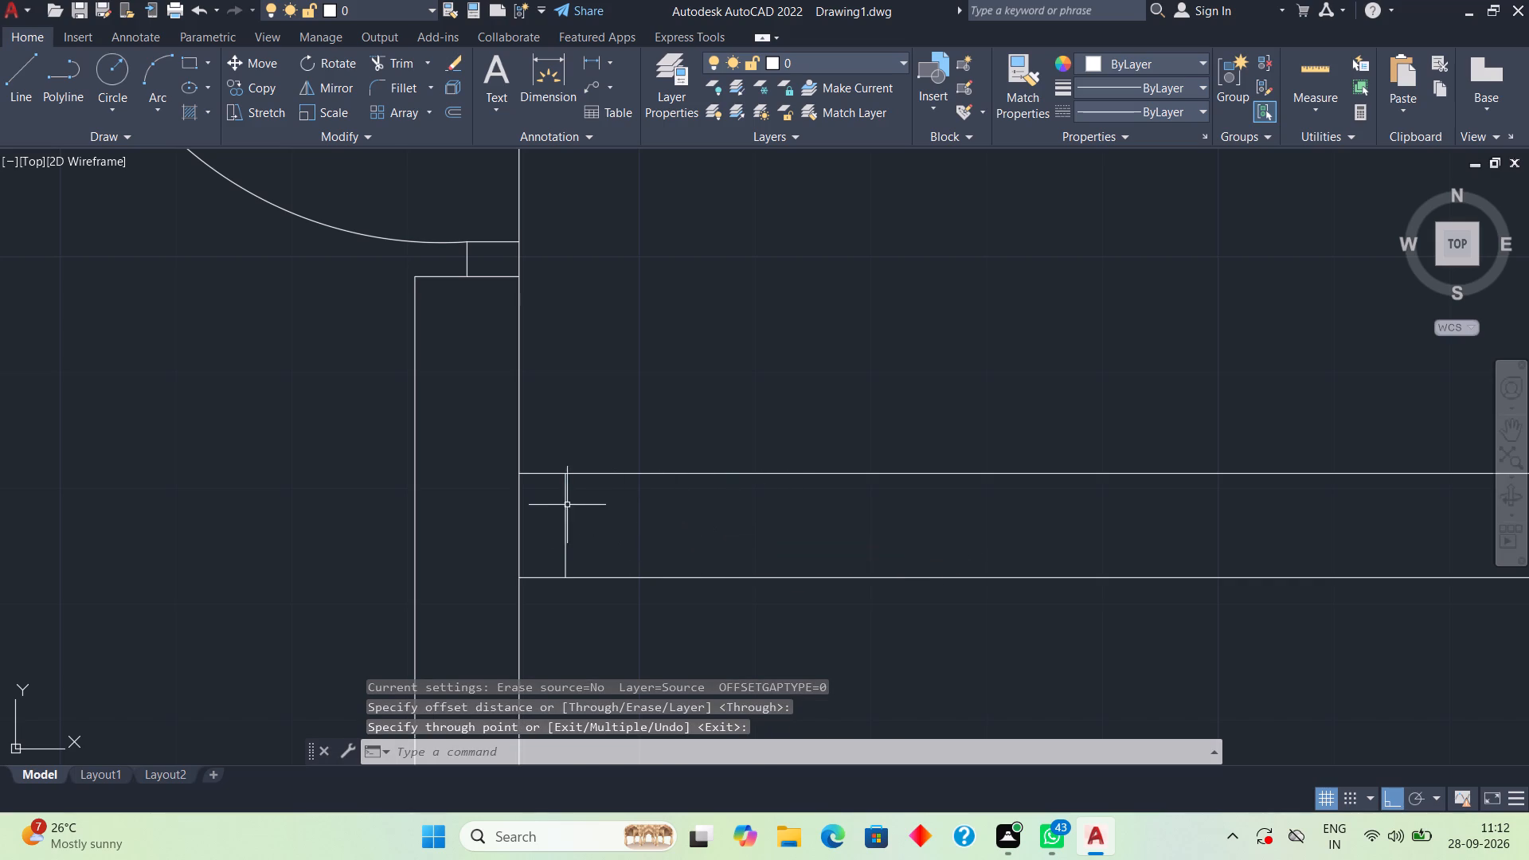
Offset the jamb line 6' to the right along the horizontal wall.
{"action": "key", "text": "o"}
{"action": "key", "text": "space"}
{"action": "key", "text": "space"}
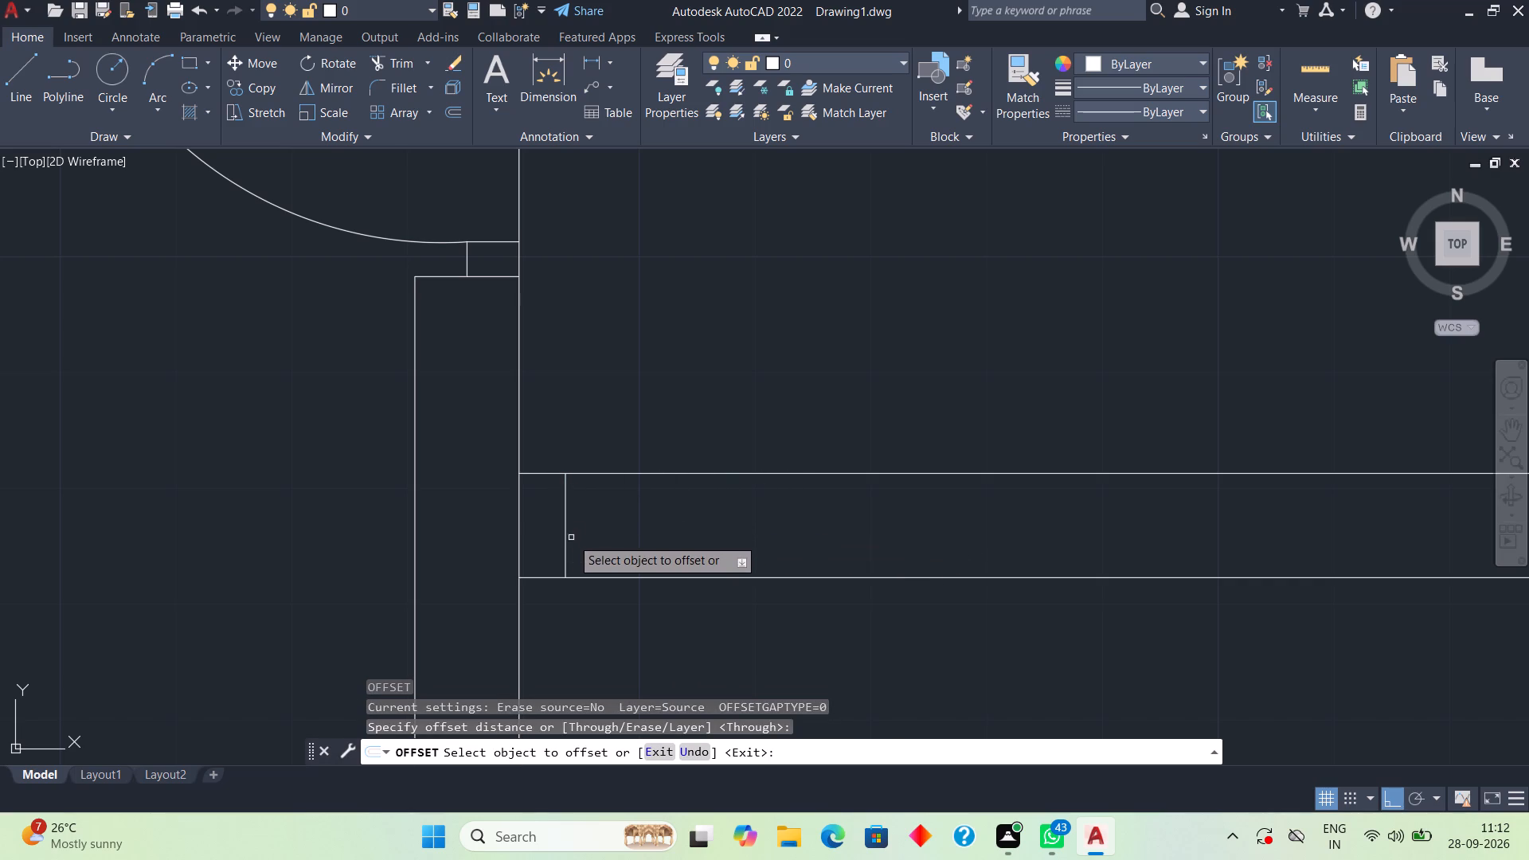
{"action": "left_click", "coordinate": [564, 536]}
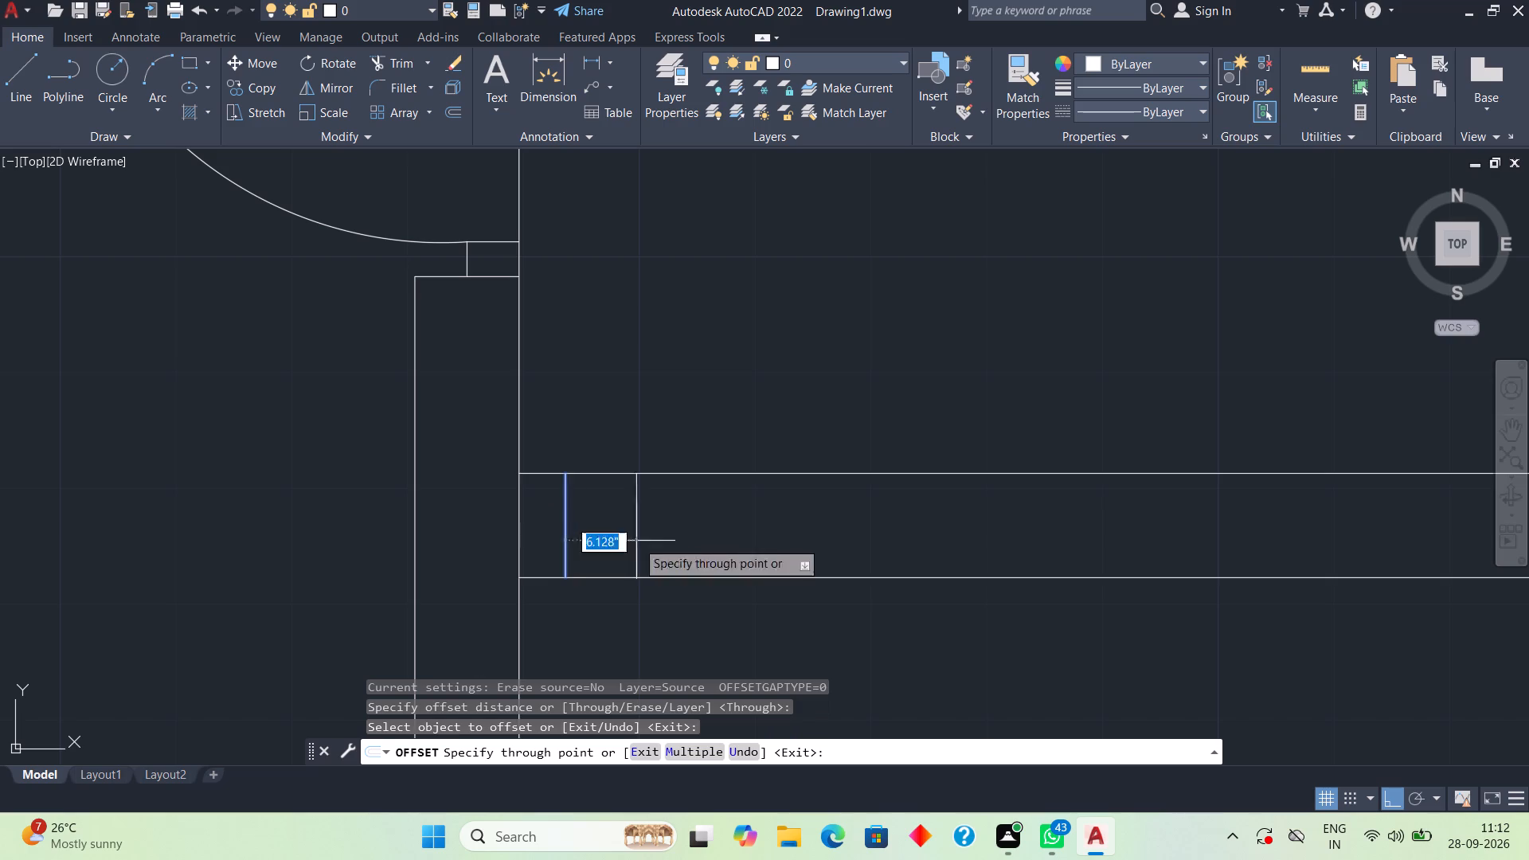
{"action": "type", "text": "6'"}
{"action": "key", "text": "Return"}
{"action": "scroll", "coordinate": [1054, 585], "scroll_direction": "down", "scroll_amount": 1}
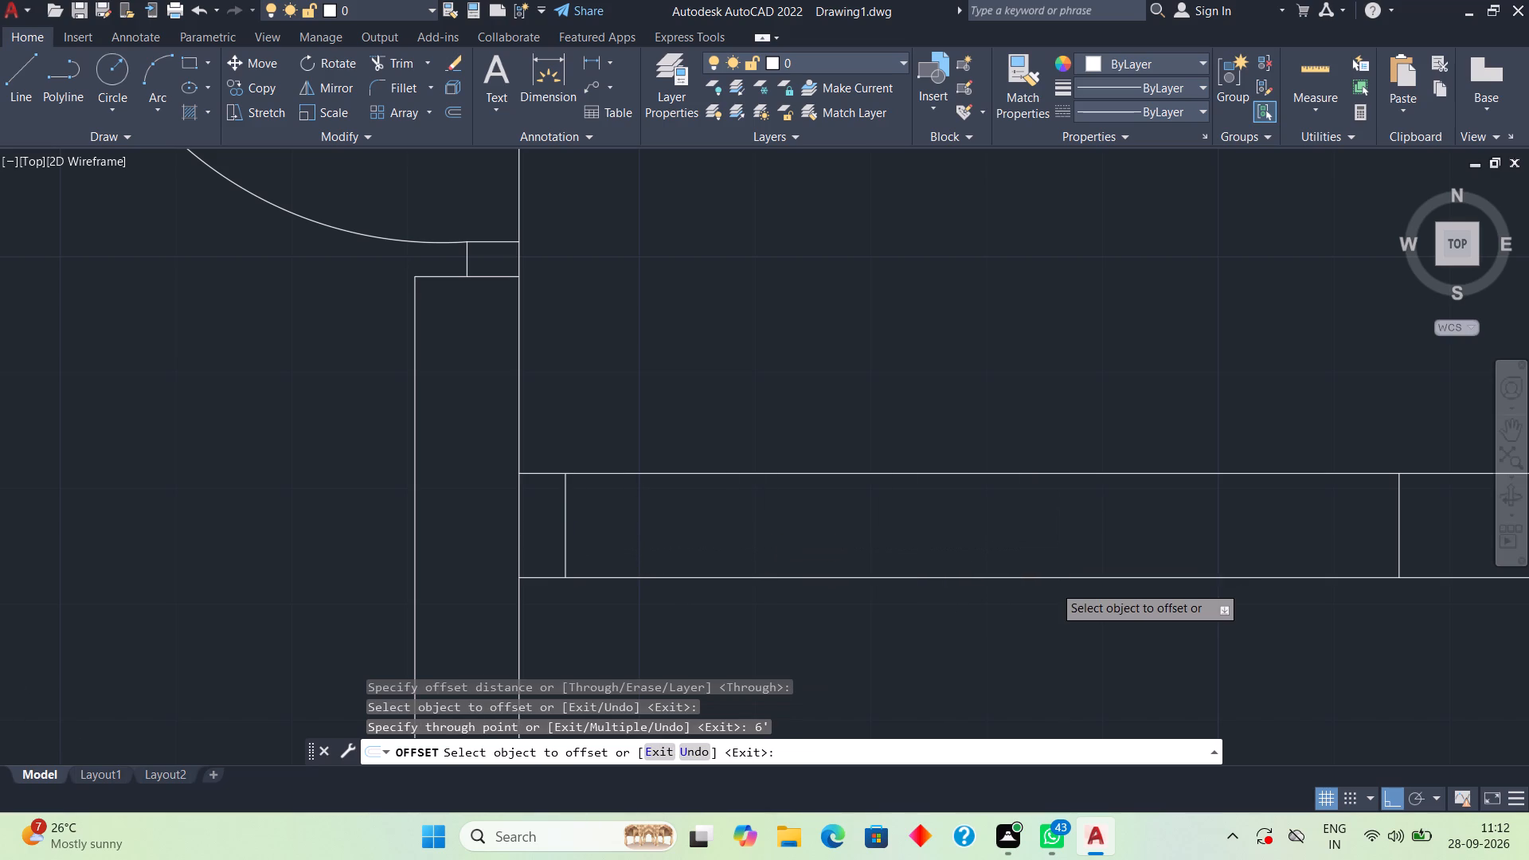
{"action": "scroll", "coordinate": [1053, 585], "scroll_direction": "down", "scroll_amount": 2}
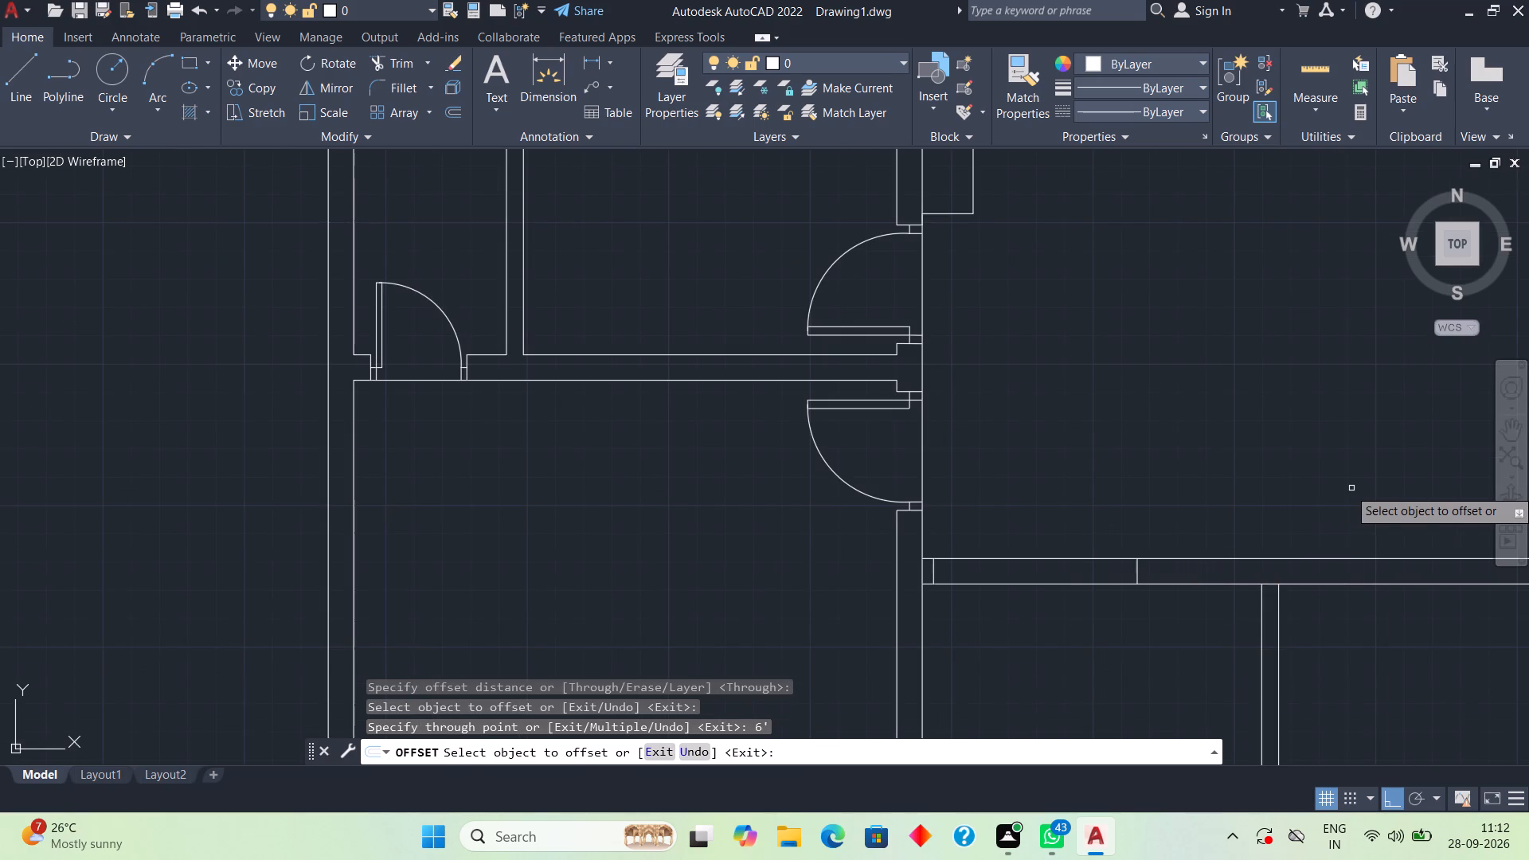
{"action": "key", "text": "space"}
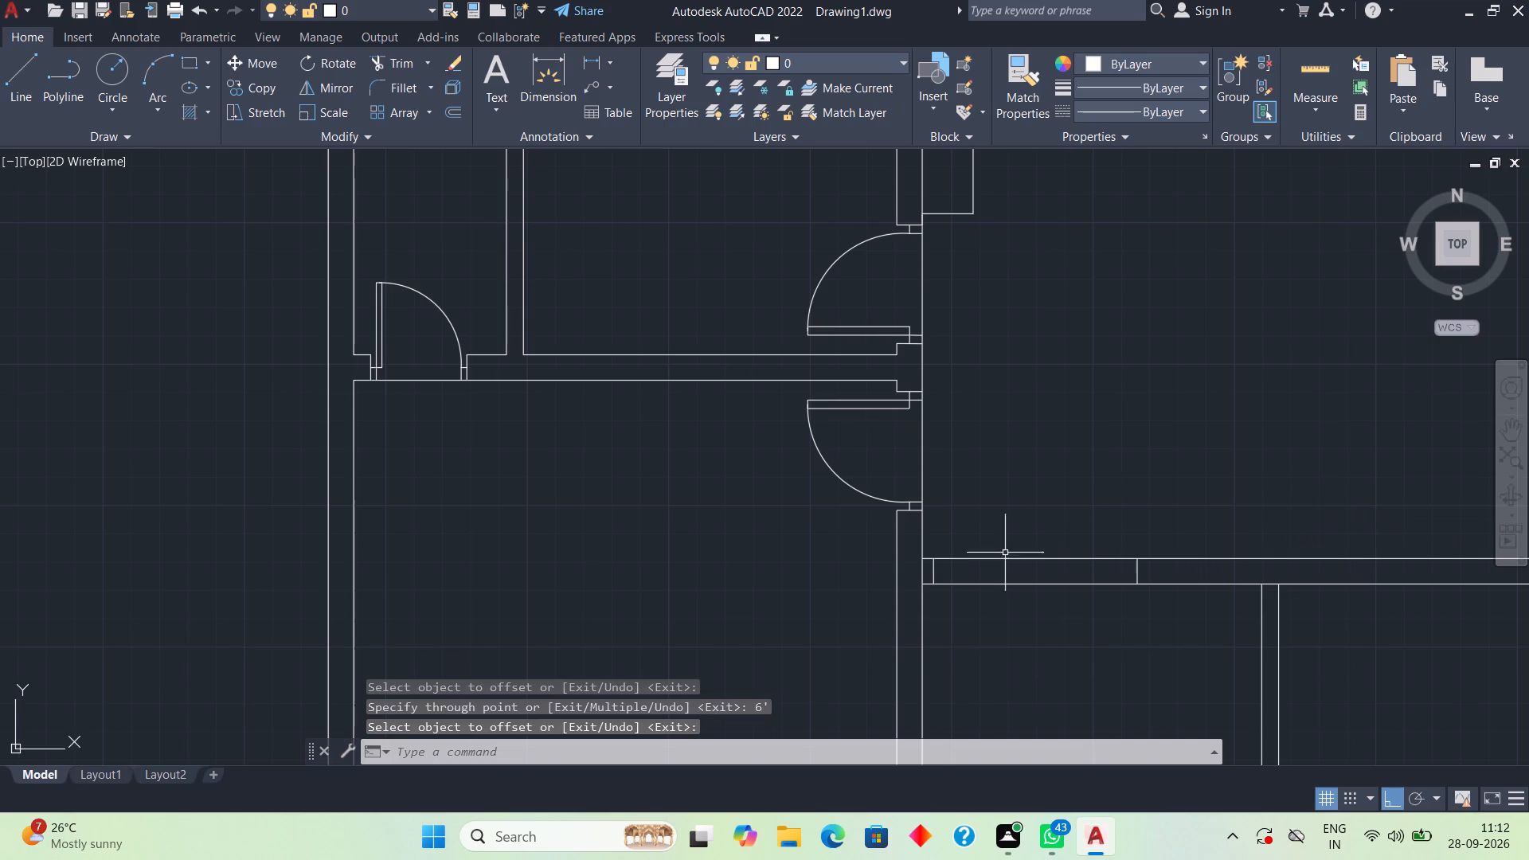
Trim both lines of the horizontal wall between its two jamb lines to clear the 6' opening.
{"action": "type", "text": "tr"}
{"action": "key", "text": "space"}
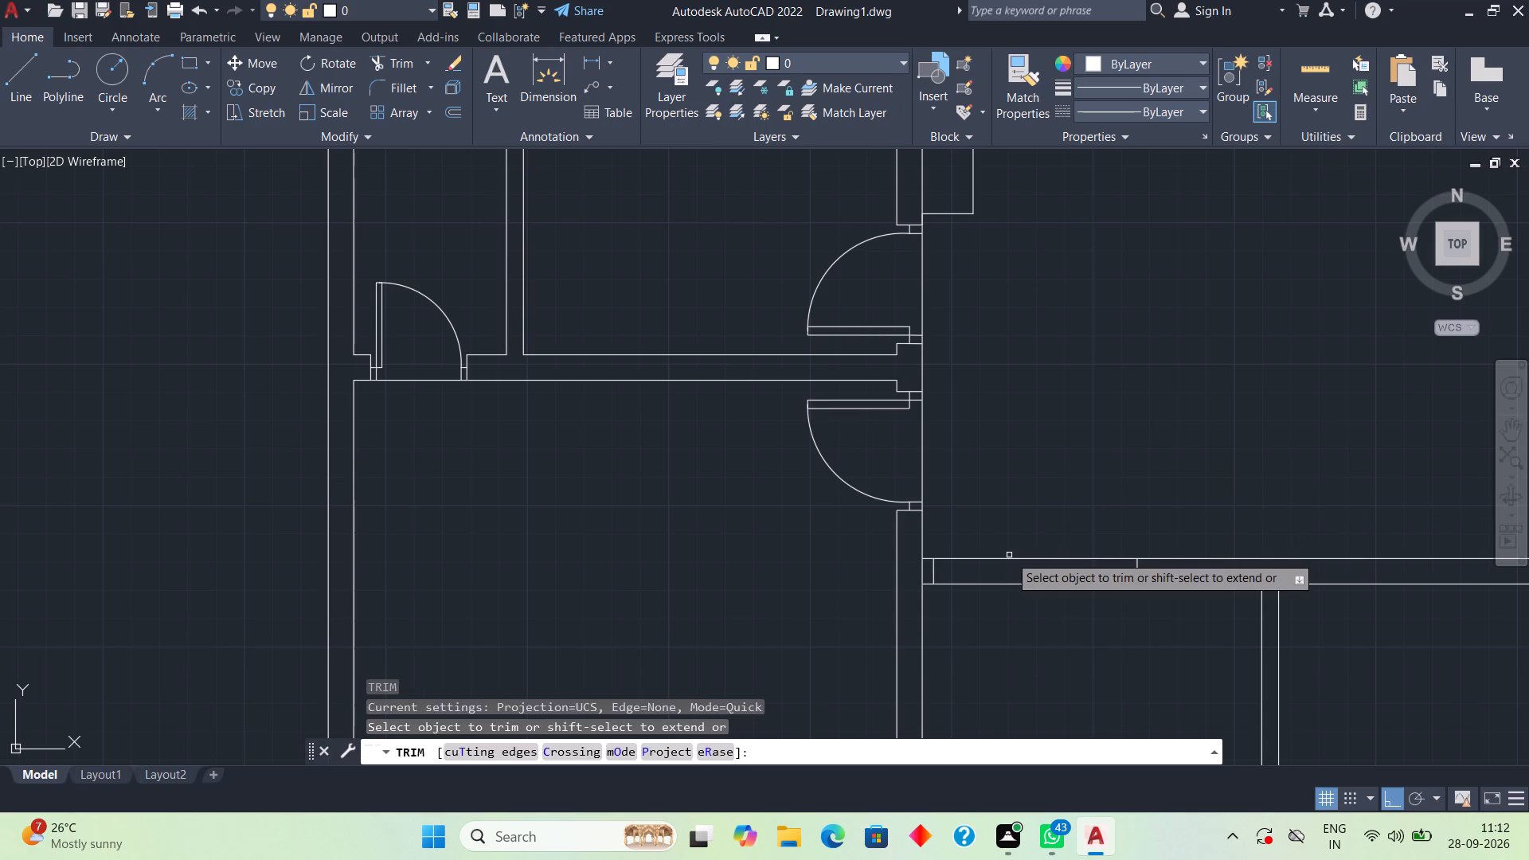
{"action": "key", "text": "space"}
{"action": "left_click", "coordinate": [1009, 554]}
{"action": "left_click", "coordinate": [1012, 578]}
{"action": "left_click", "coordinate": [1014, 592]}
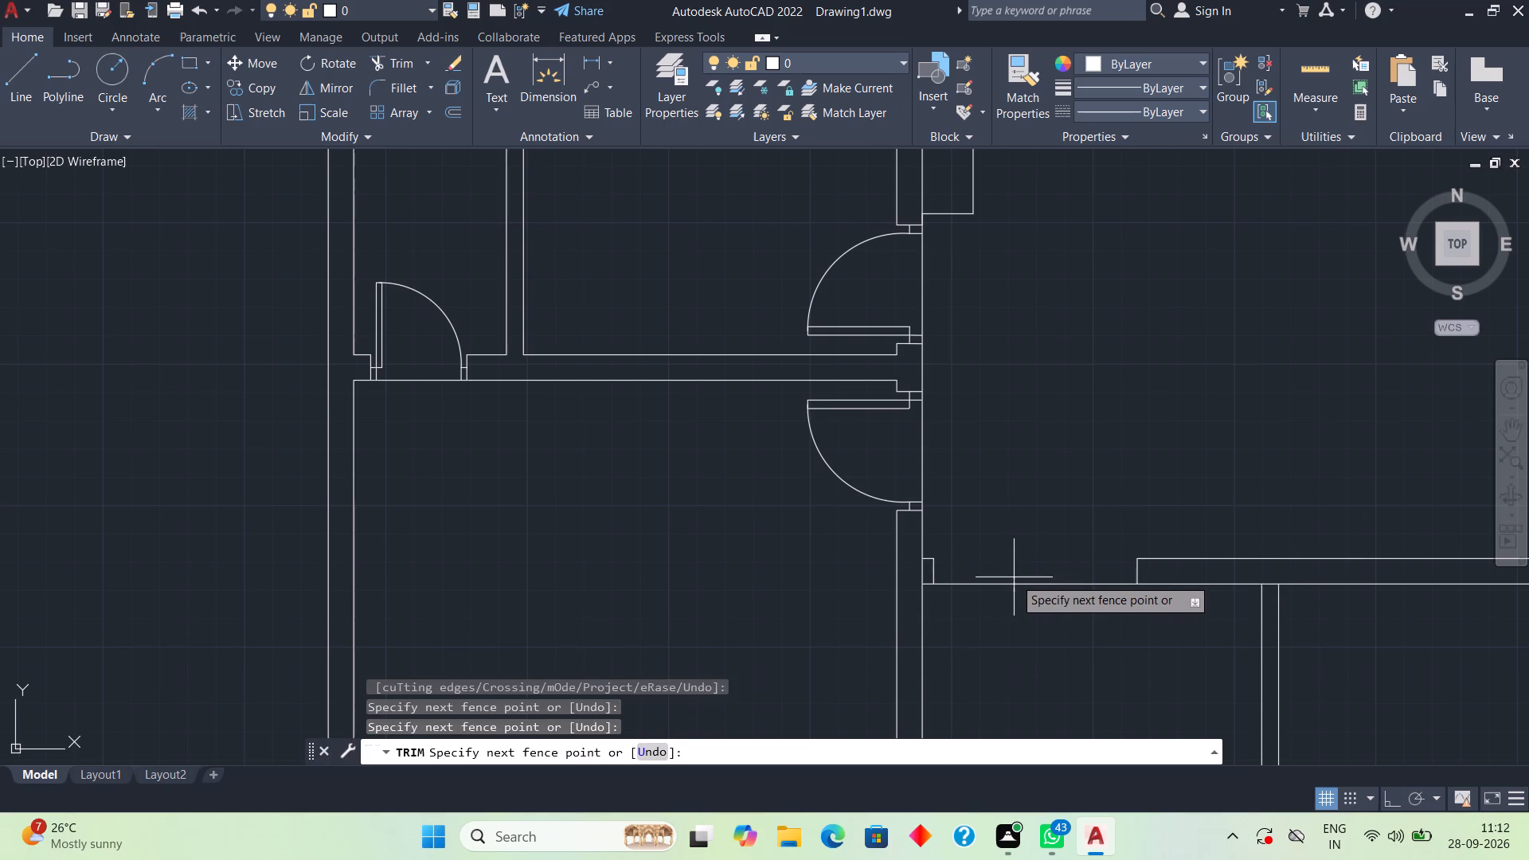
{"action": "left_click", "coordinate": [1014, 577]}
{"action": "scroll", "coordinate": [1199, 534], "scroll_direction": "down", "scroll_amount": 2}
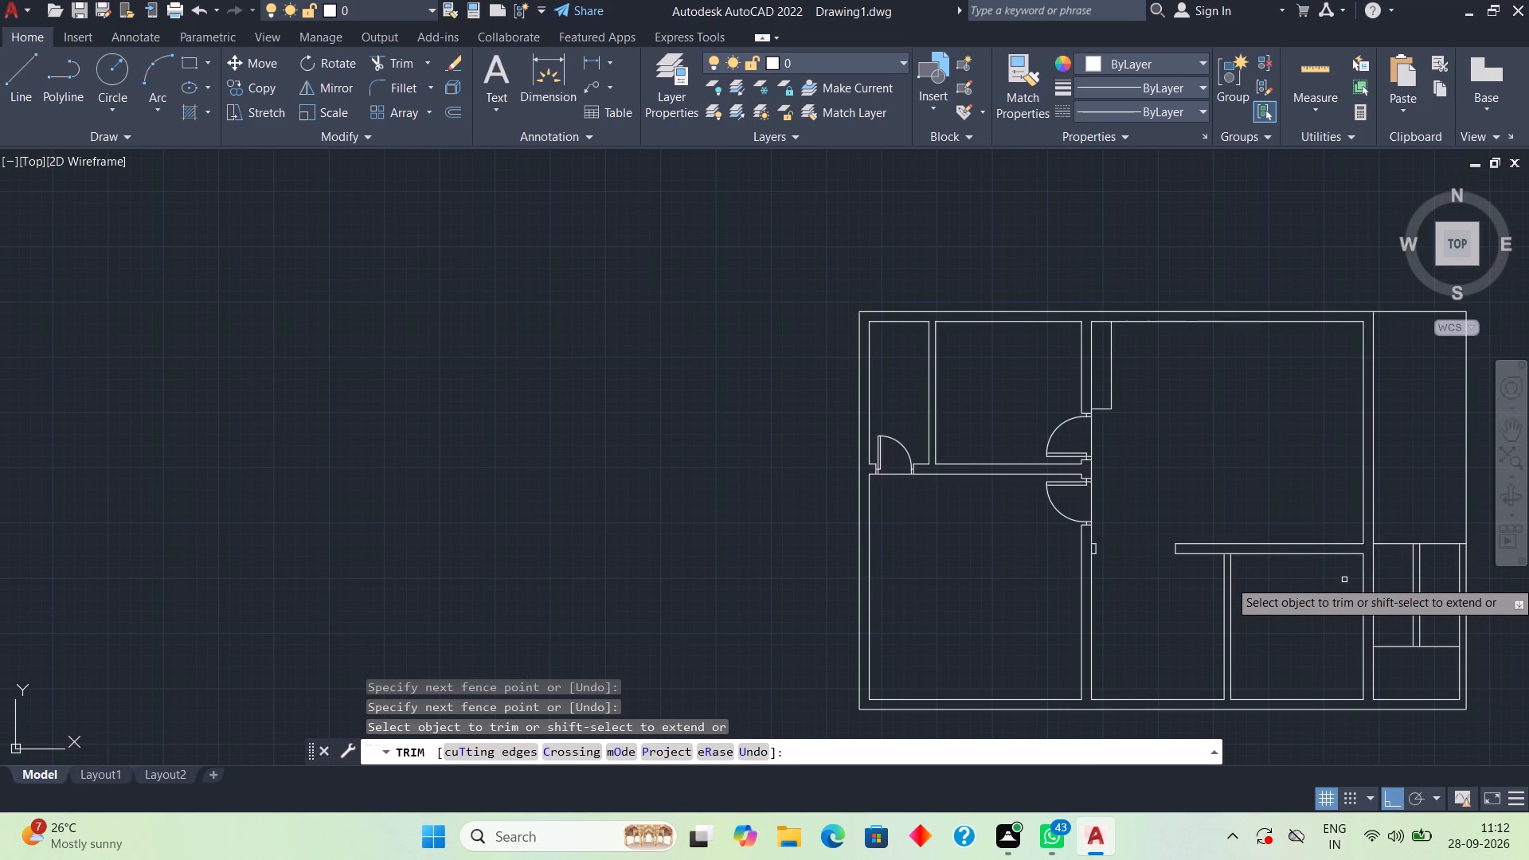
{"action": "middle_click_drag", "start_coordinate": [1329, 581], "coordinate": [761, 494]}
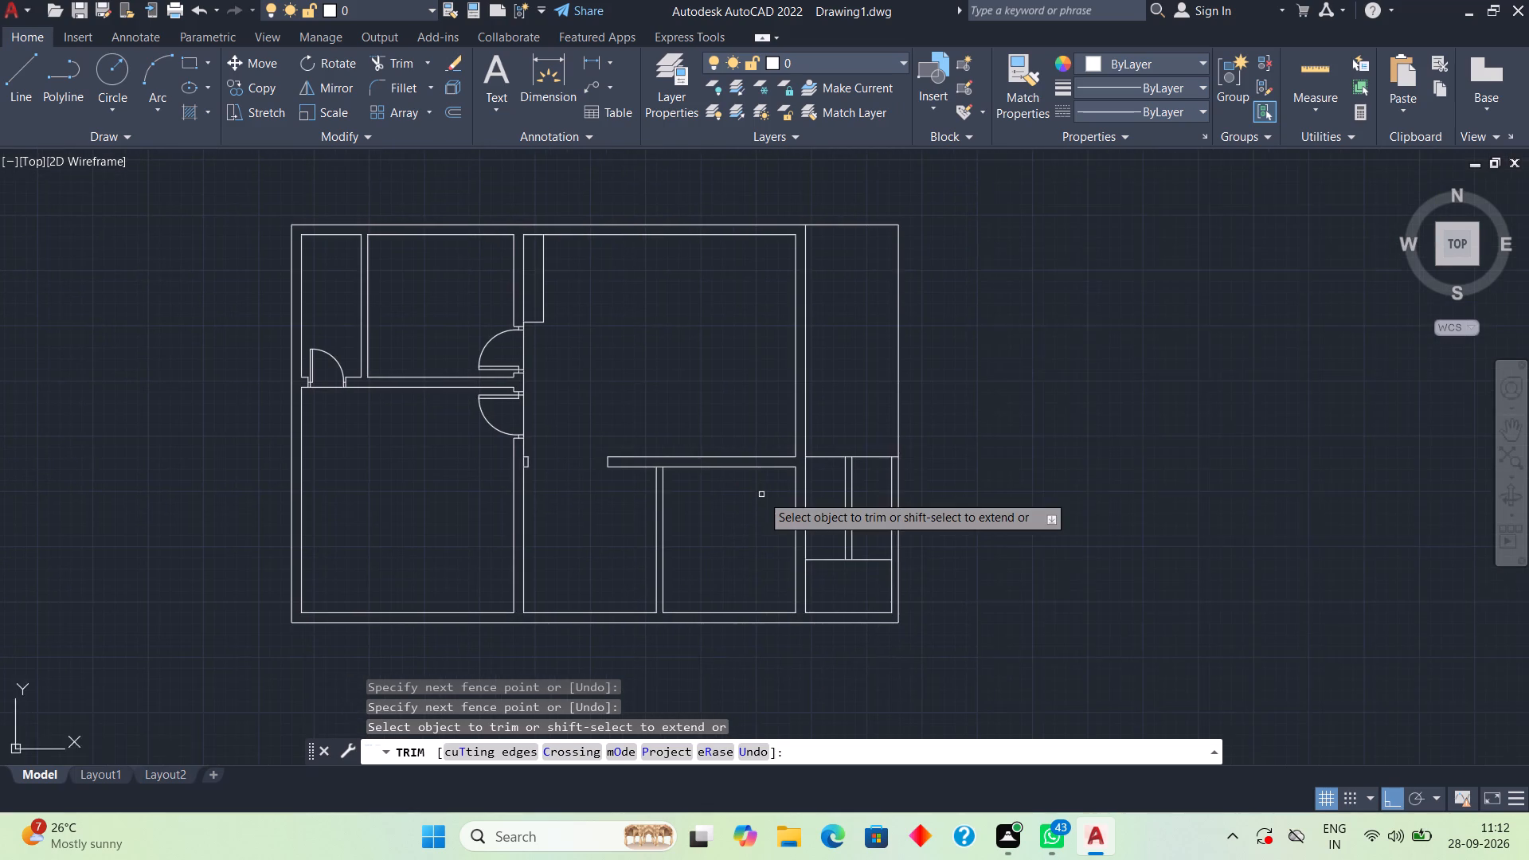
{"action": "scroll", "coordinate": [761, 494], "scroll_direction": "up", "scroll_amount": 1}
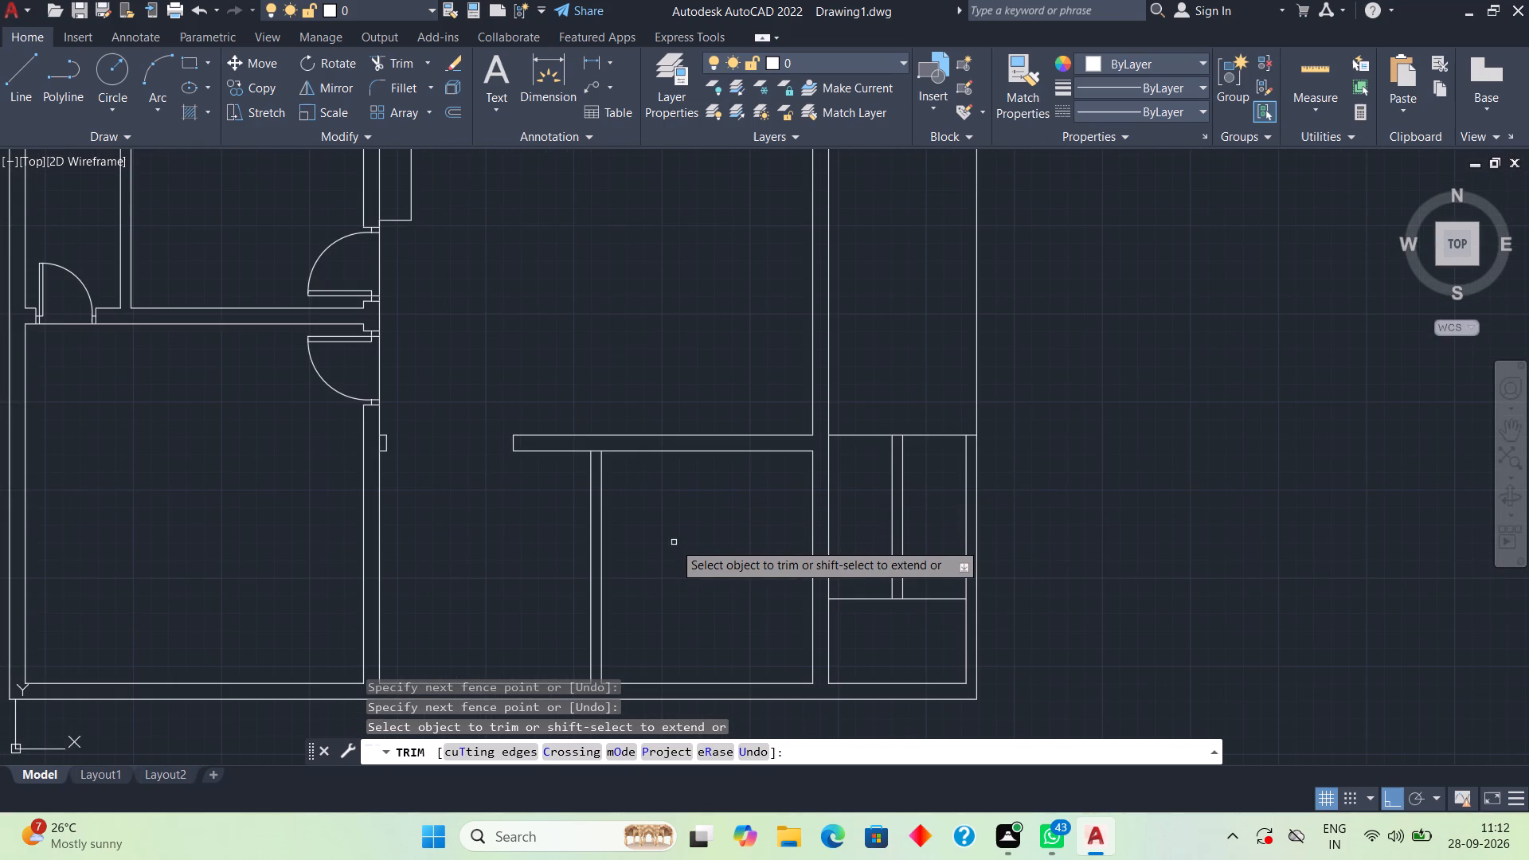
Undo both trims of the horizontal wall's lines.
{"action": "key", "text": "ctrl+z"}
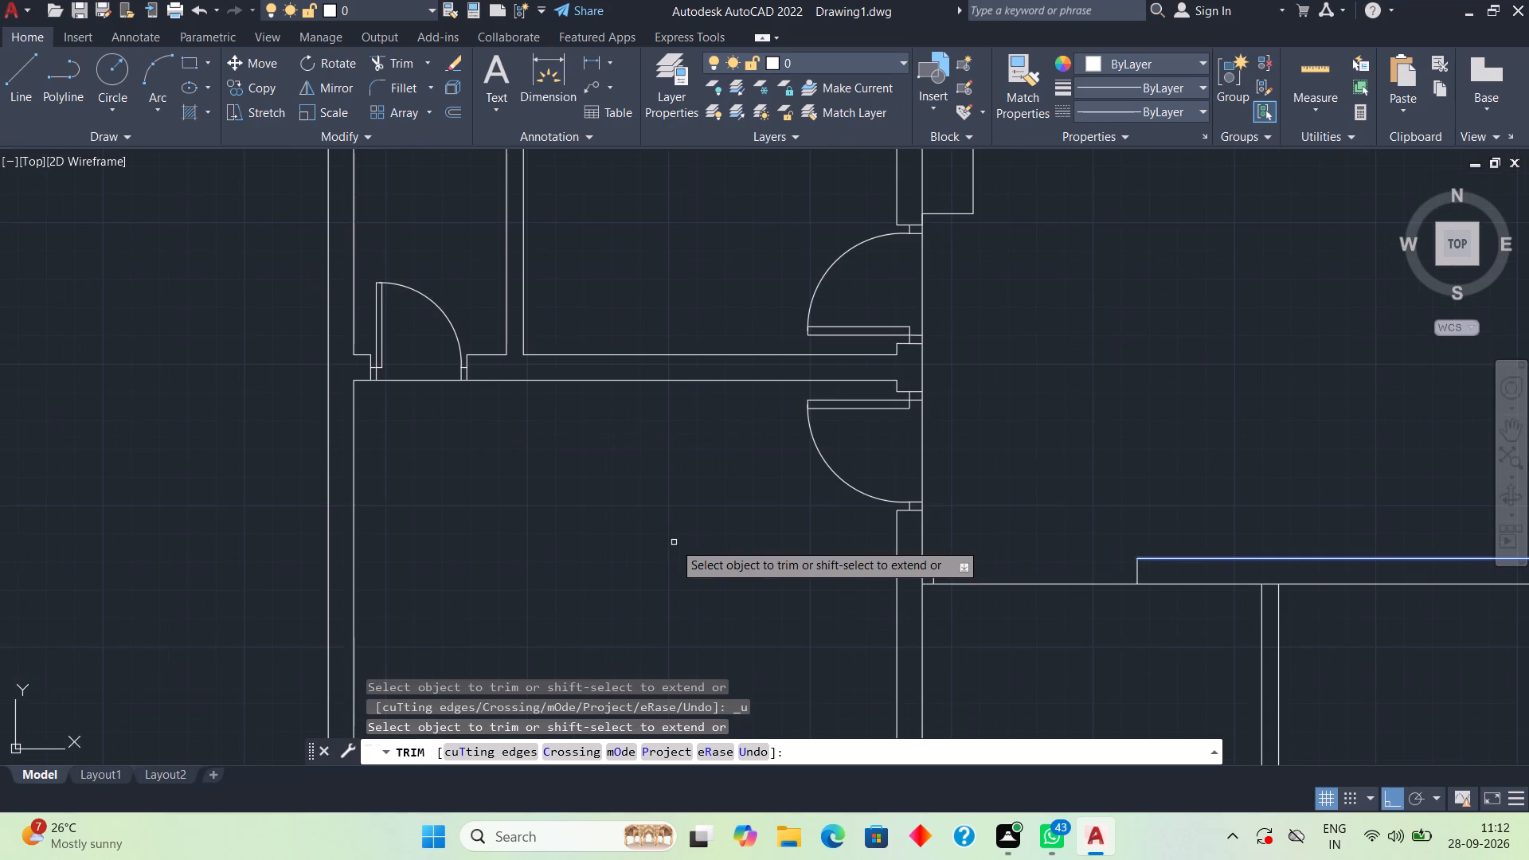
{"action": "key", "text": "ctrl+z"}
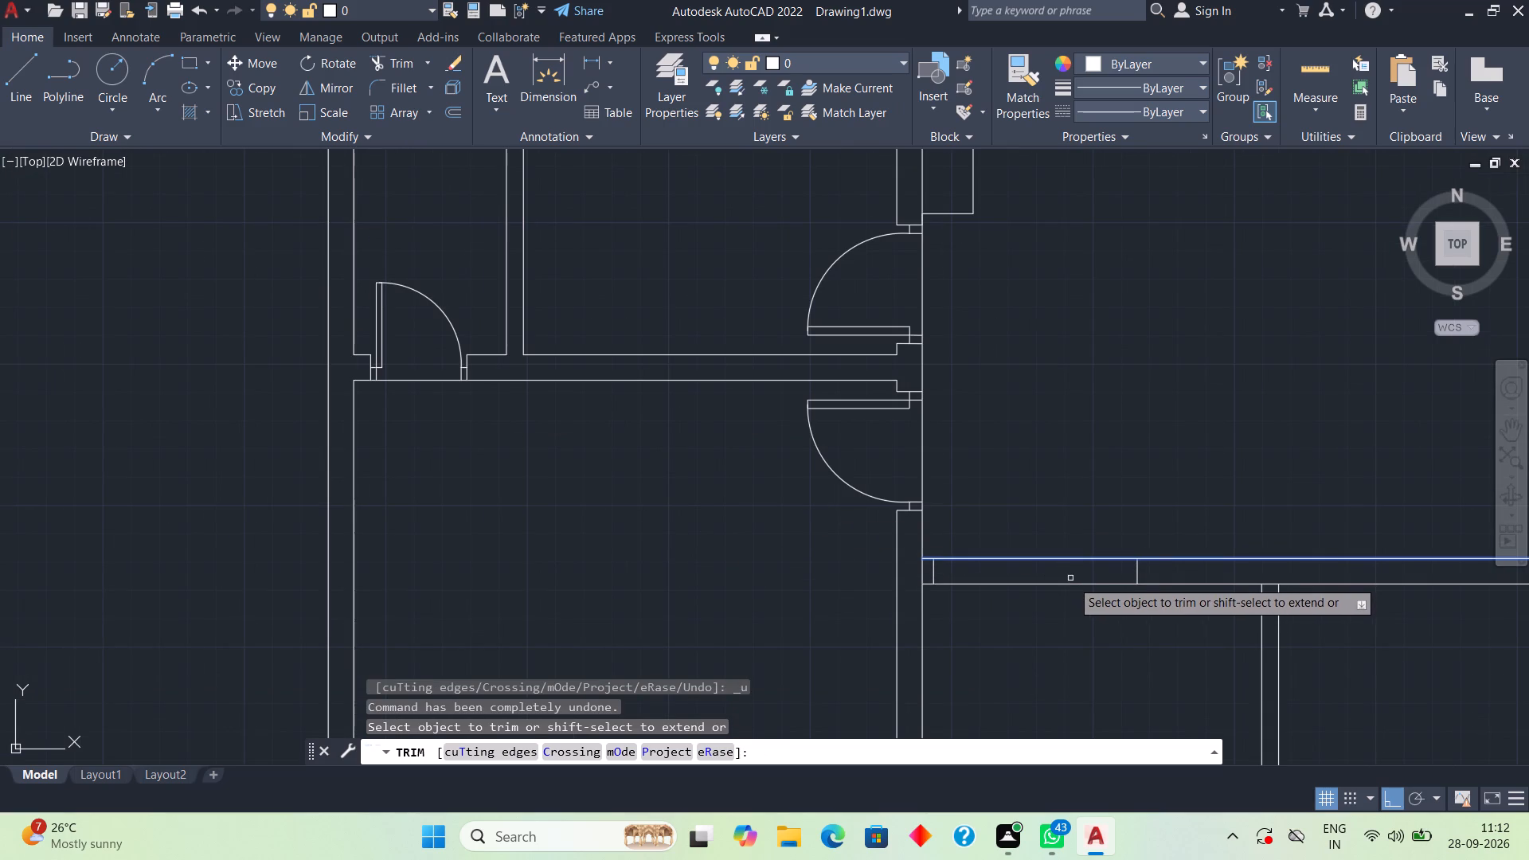
Trim only the lower line of the horizontal wall between the two jamb lines of the 6' opening.
{"action": "left_click", "coordinate": [1064, 583]}
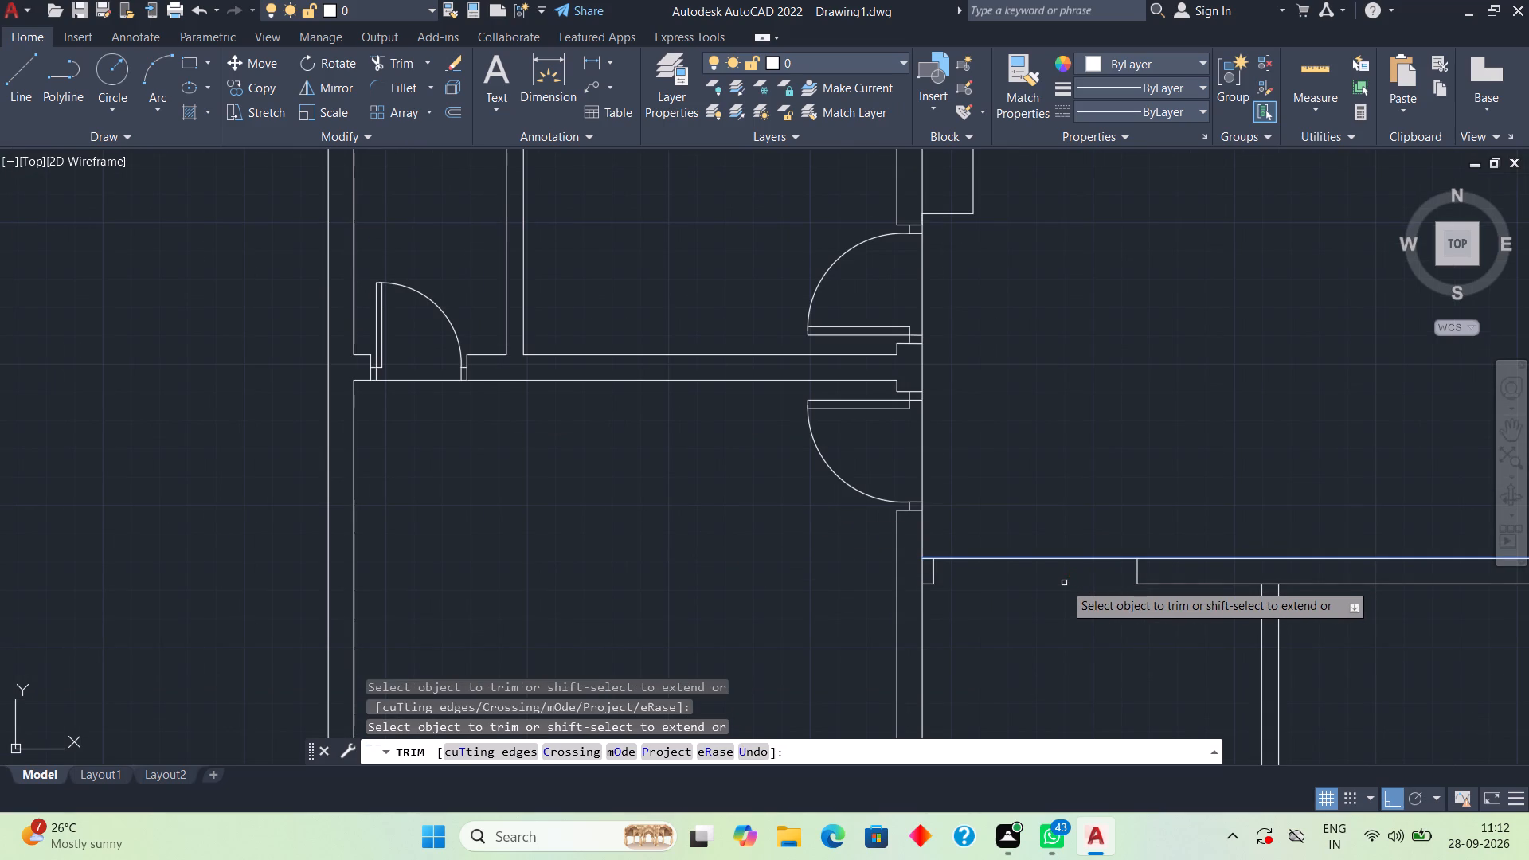
{"action": "key", "text": "space"}
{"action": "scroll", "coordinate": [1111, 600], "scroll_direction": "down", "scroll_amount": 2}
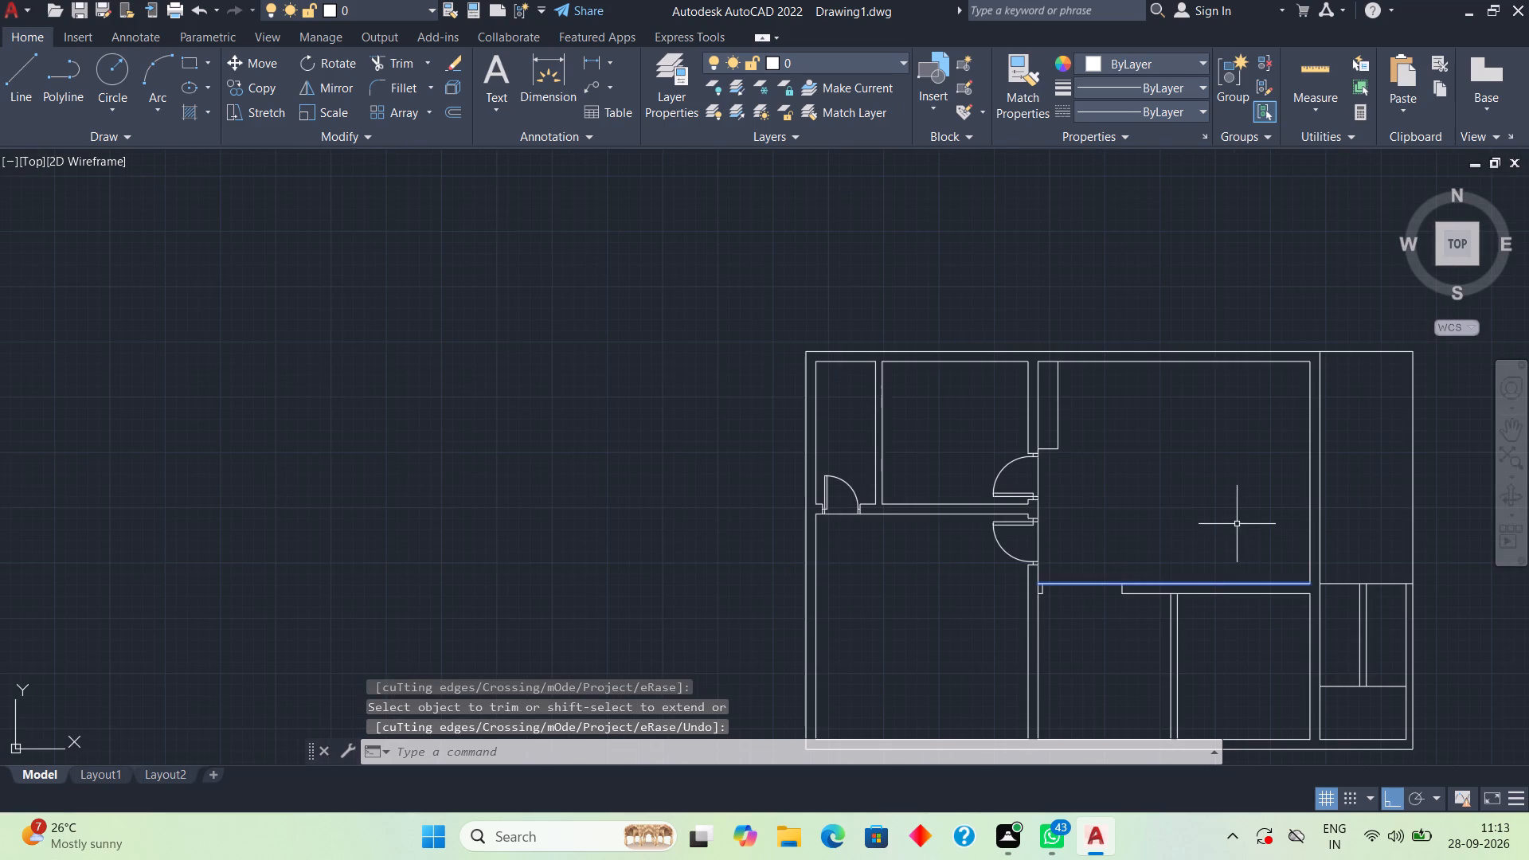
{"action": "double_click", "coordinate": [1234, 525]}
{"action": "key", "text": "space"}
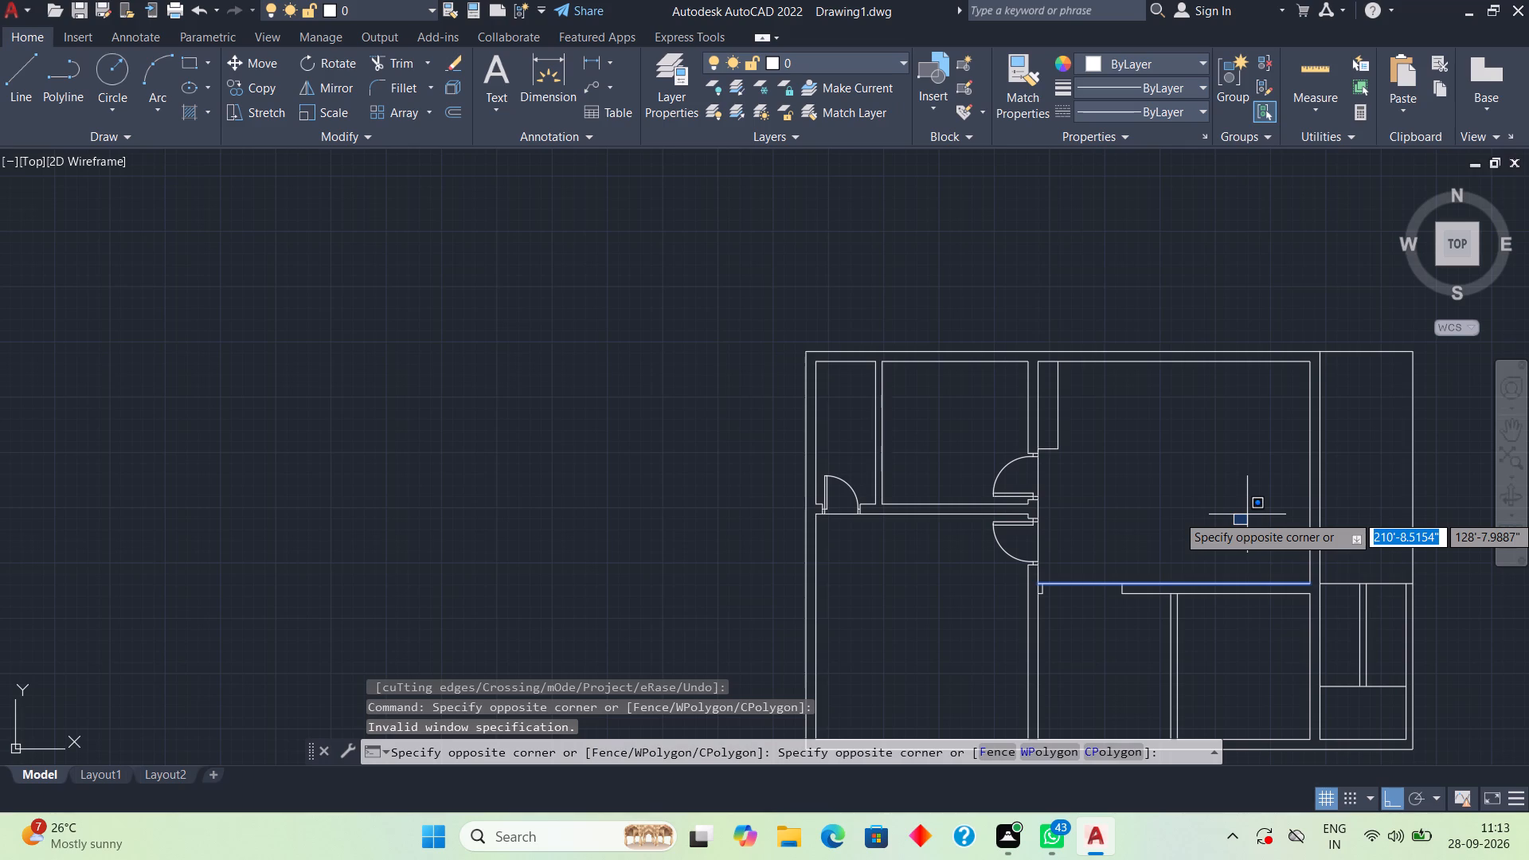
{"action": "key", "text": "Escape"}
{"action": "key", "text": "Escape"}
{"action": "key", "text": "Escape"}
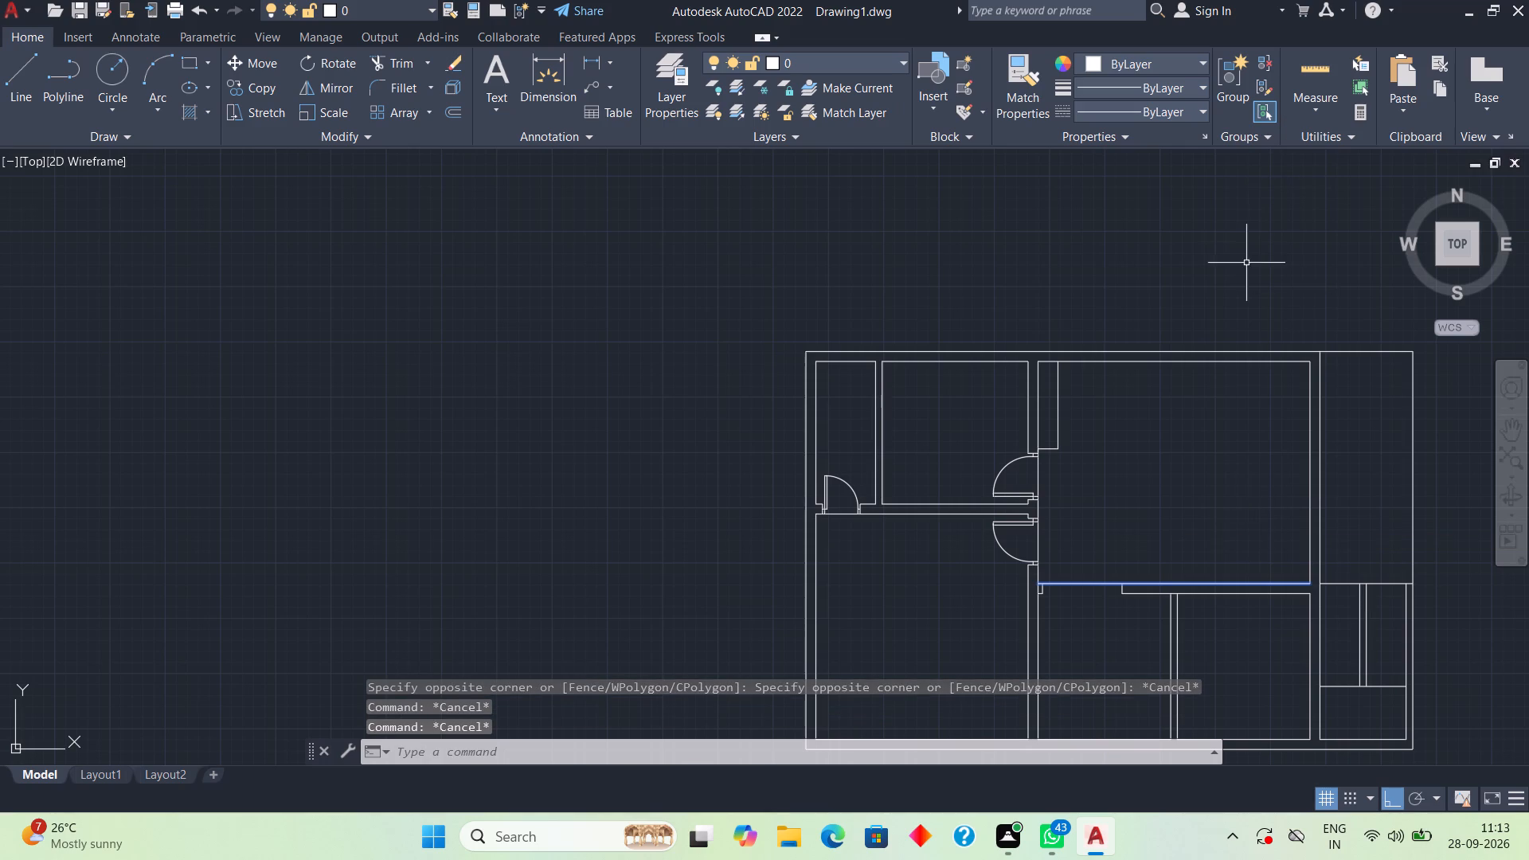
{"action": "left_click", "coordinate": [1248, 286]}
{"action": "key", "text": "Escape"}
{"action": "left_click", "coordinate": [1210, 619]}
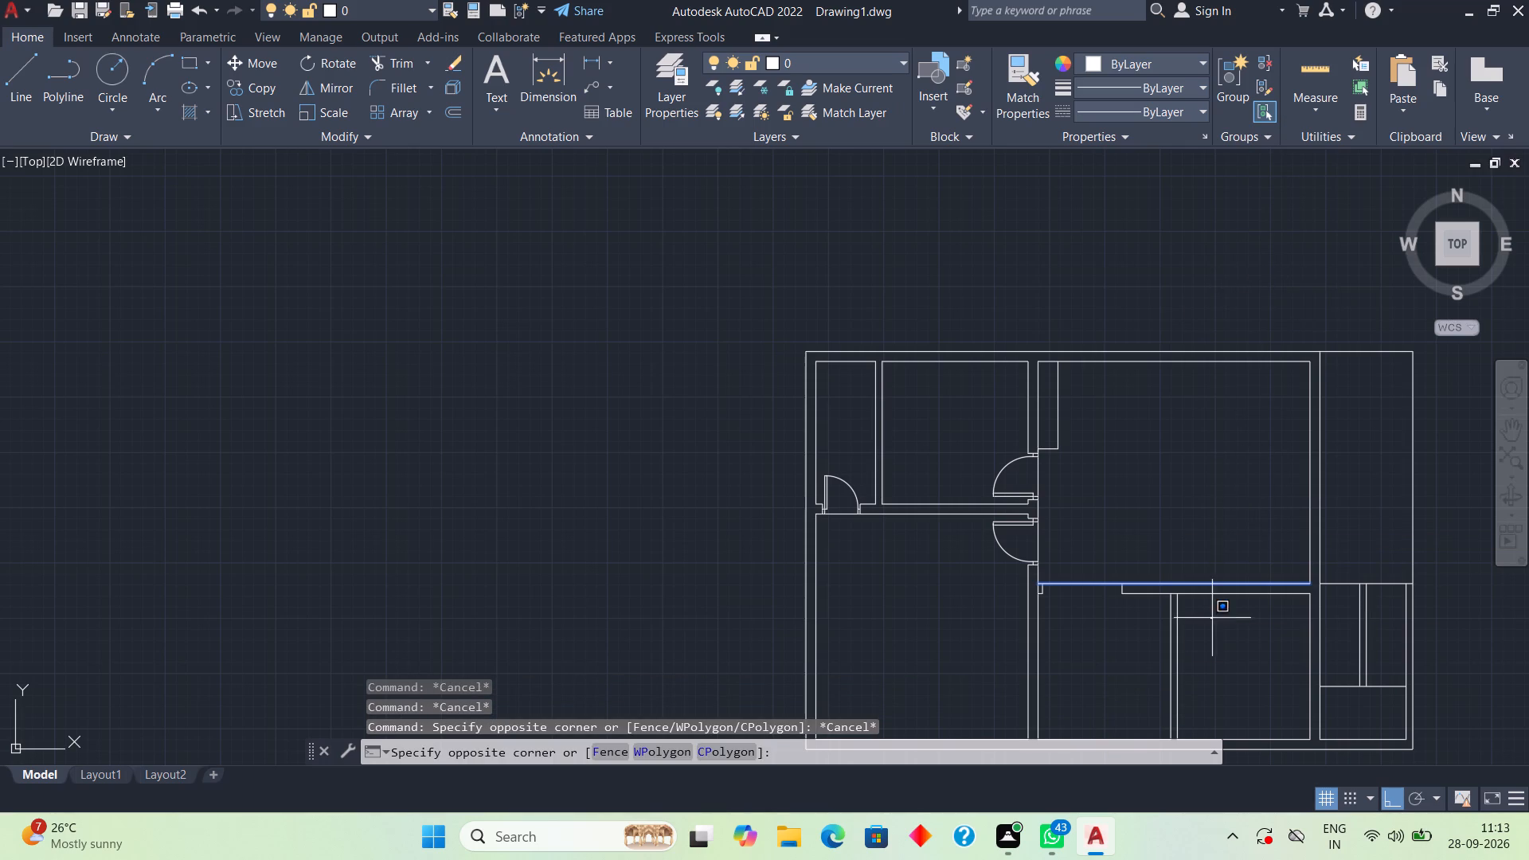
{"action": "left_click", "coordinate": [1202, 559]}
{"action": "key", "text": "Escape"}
Draw a 4" line down the right line of the partition below the horizontal wall, from its top end, and continue it 6" left across the partition.
{"action": "scroll", "coordinate": [1227, 594], "scroll_direction": "up", "scroll_amount": 1}
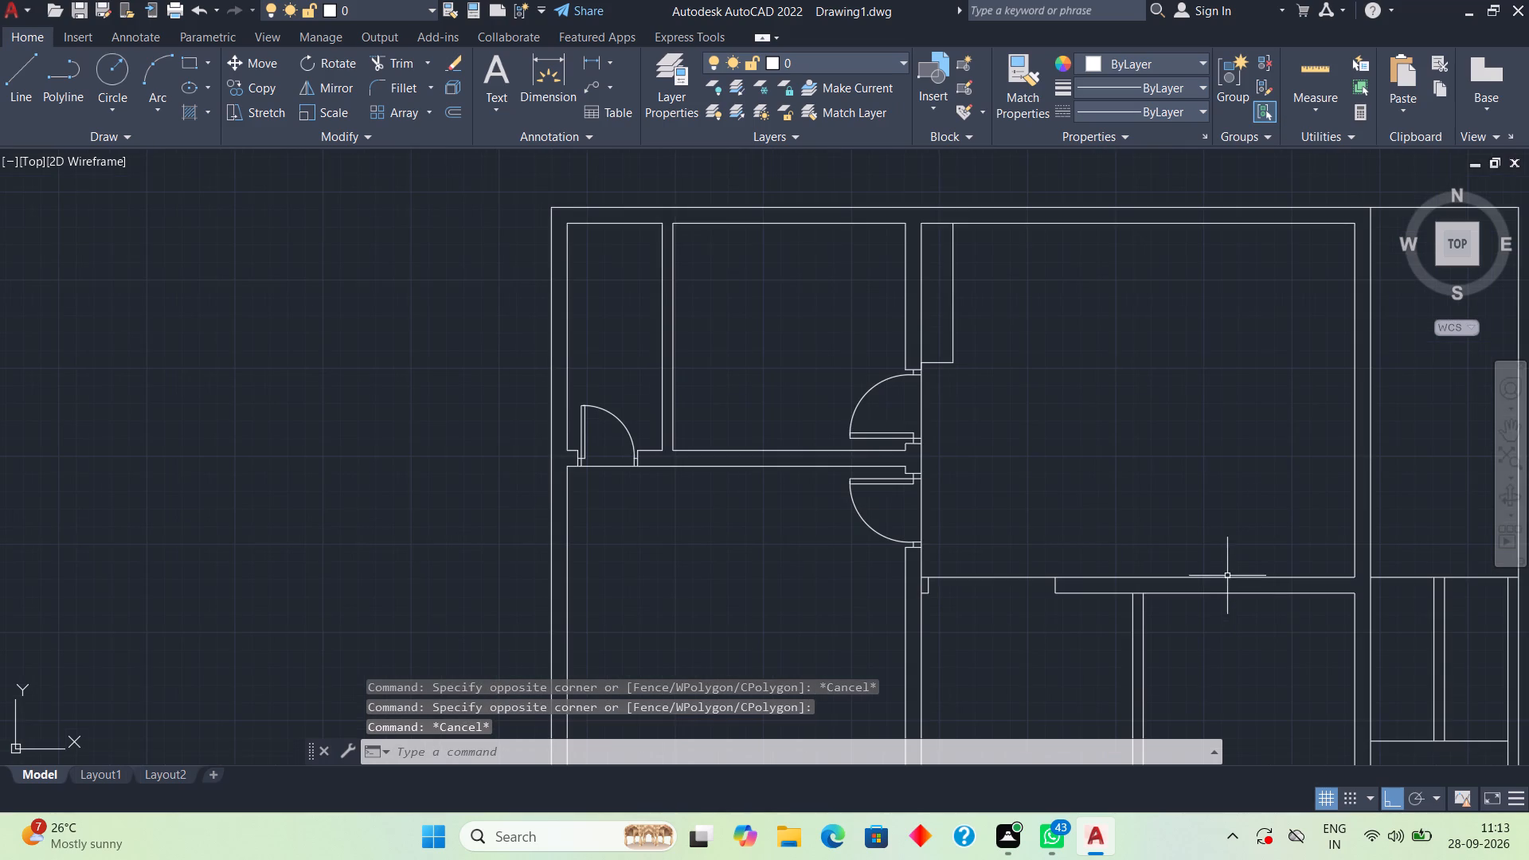
{"action": "middle_click_drag", "start_coordinate": [1264, 626], "coordinate": [1169, 400]}
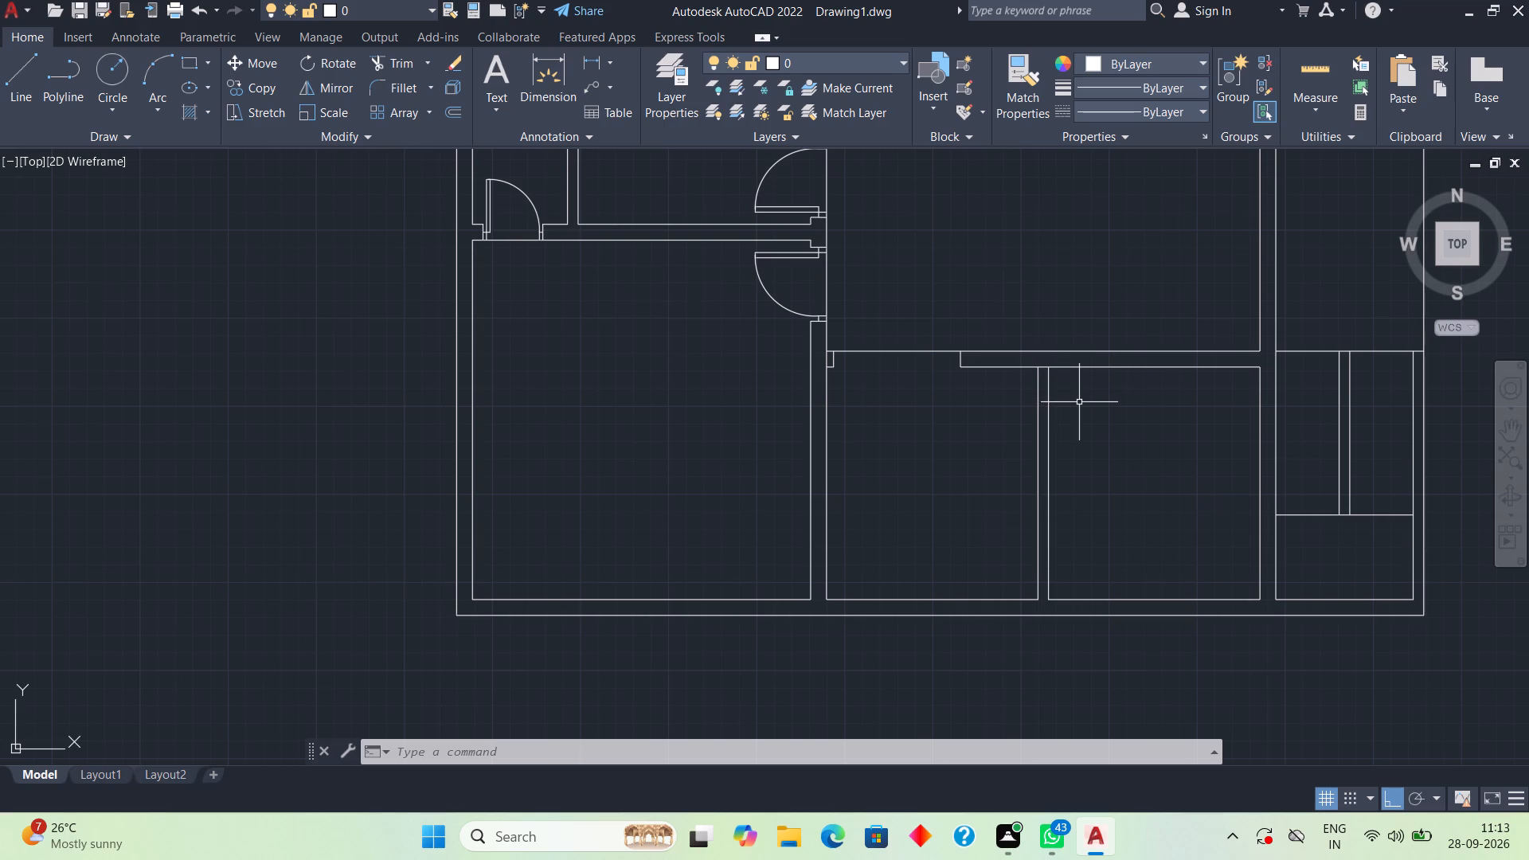
{"action": "middle_click_drag", "start_coordinate": [1085, 367], "coordinate": [1082, 317]}
{"action": "scroll", "coordinate": [1075, 389], "scroll_direction": "up", "scroll_amount": 1}
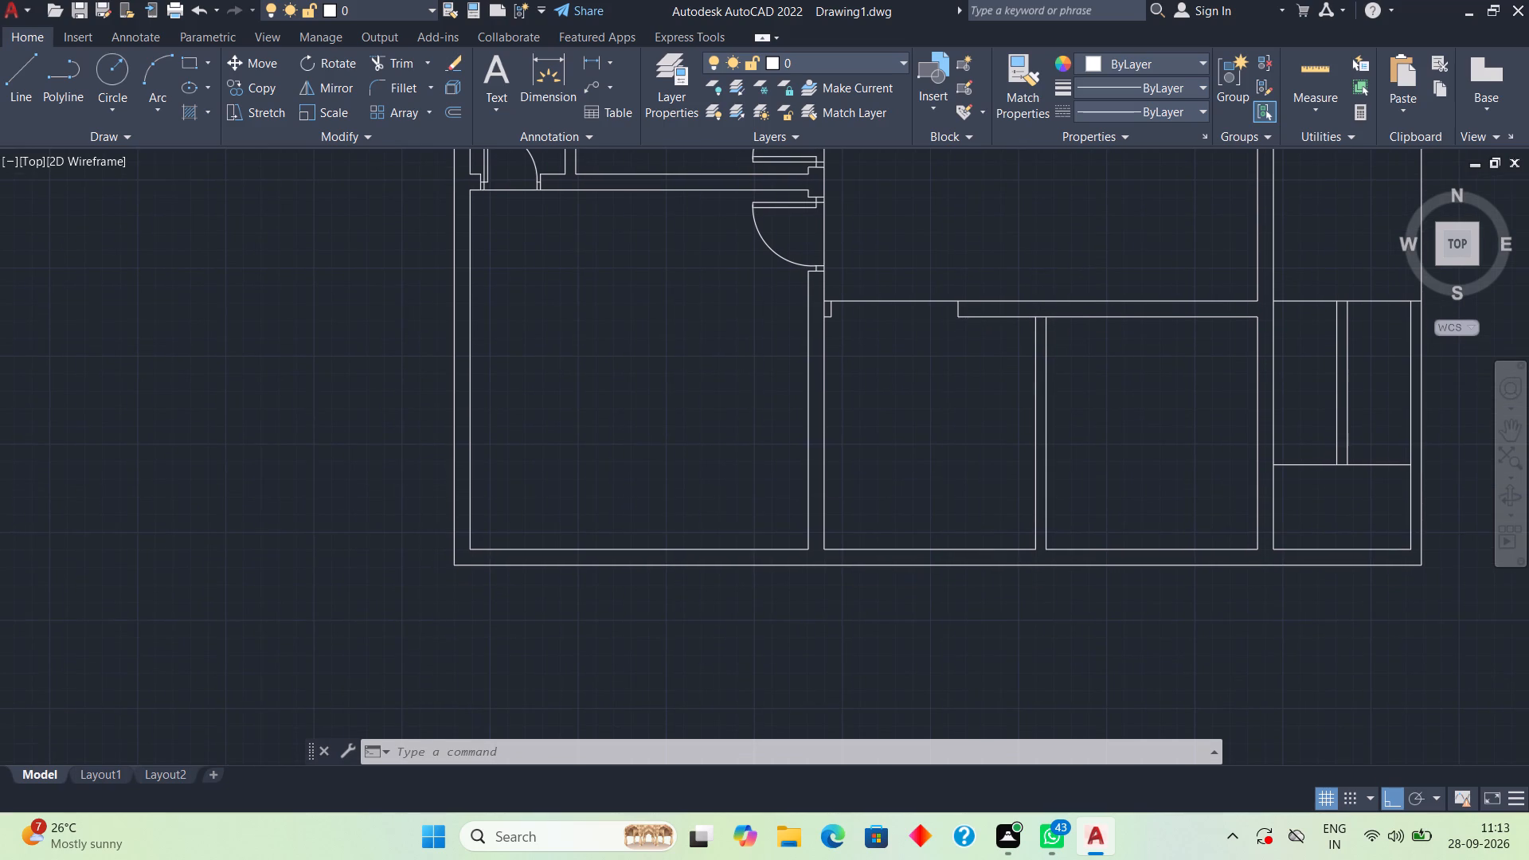
{"action": "scroll", "coordinate": [1075, 389], "scroll_direction": "up", "scroll_amount": 1}
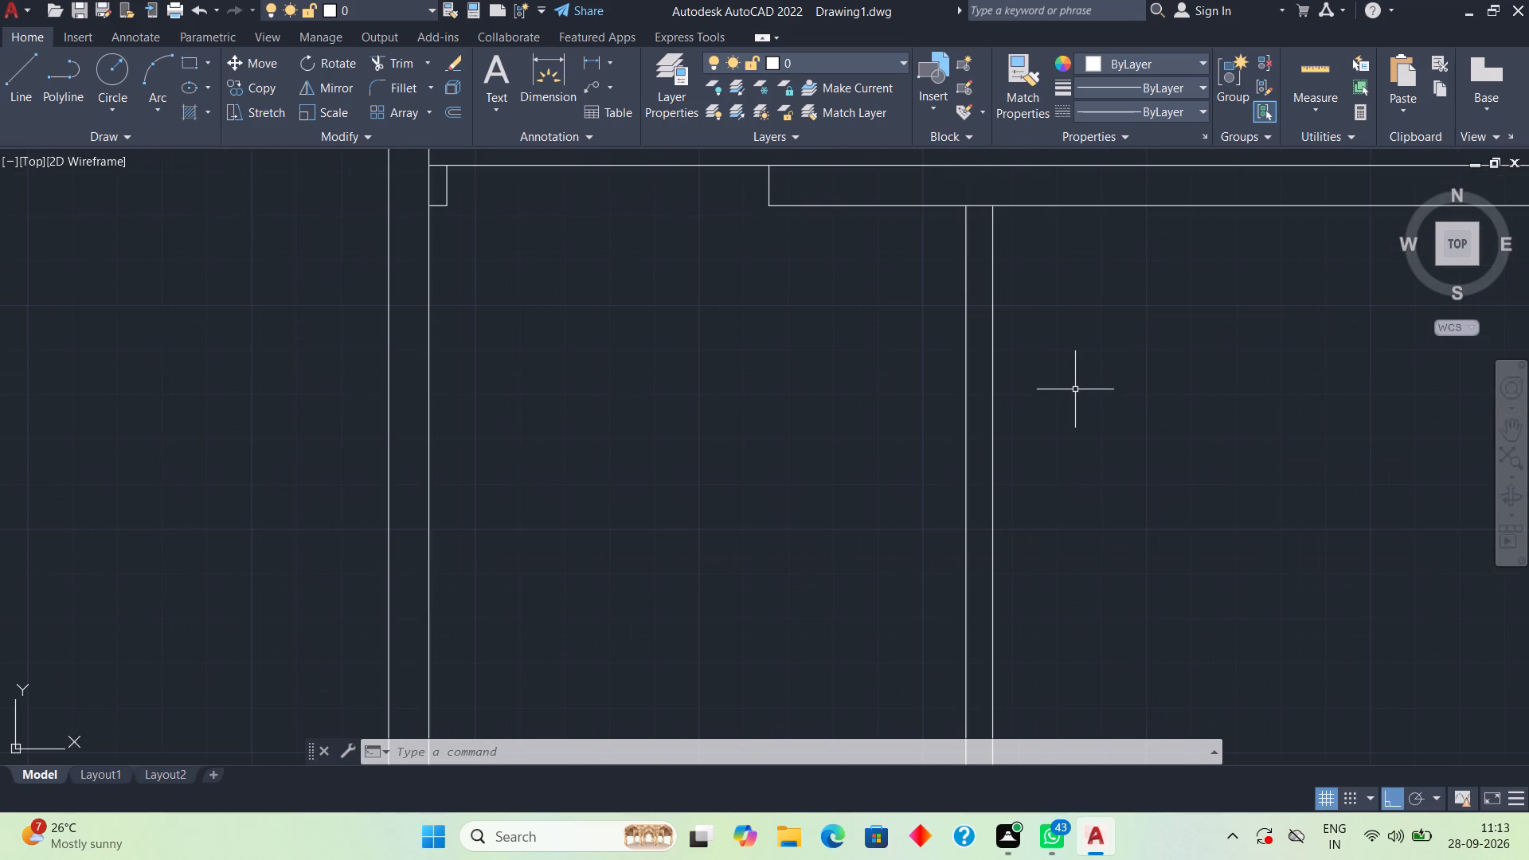
{"action": "type", "text": "l"}
{"action": "key", "text": "space"}
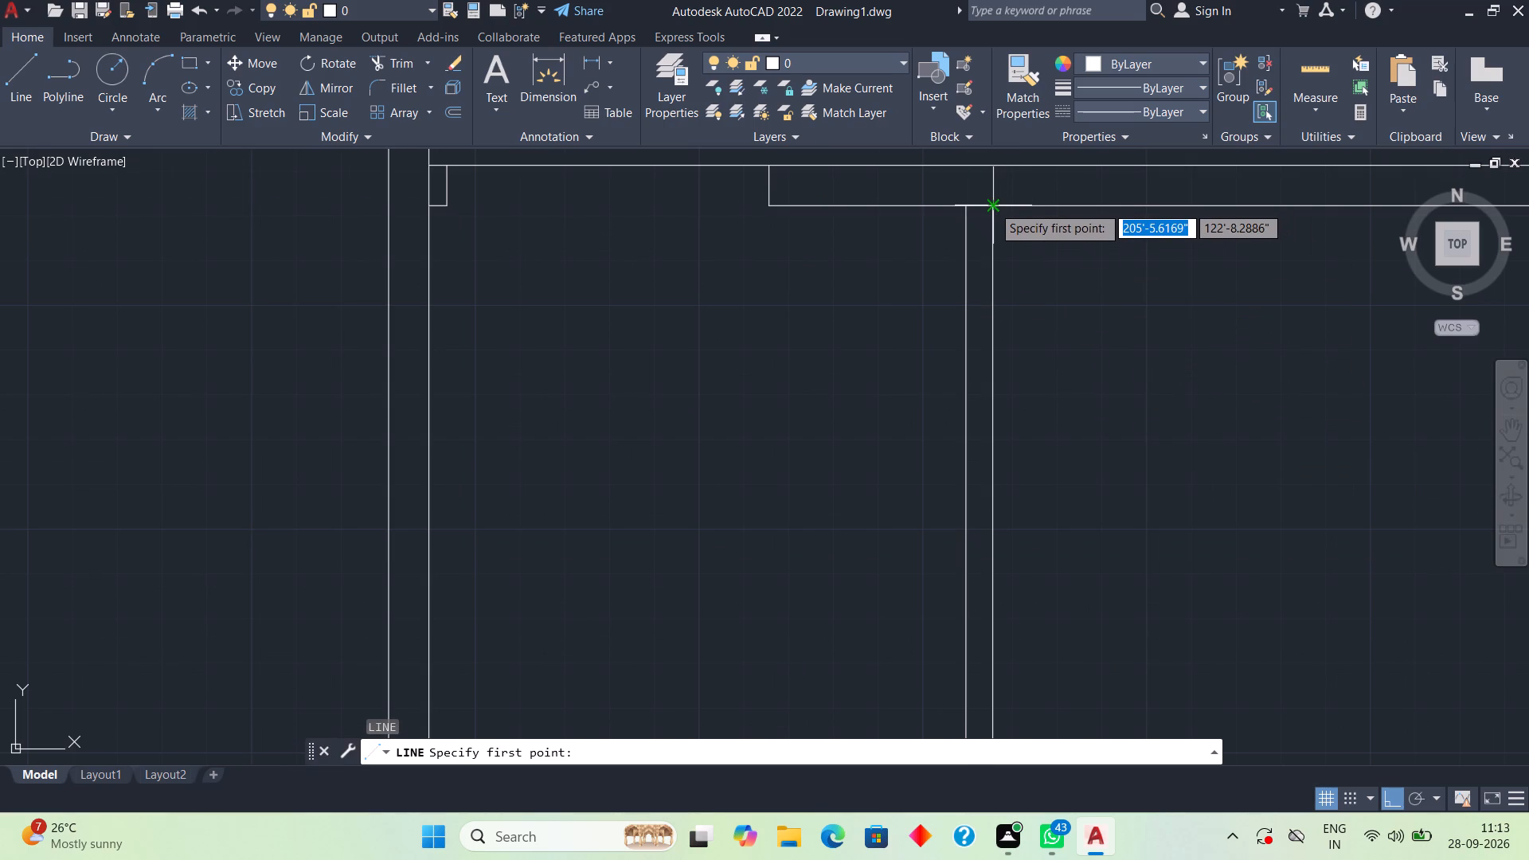
{"action": "left_click", "coordinate": [992, 205]}
{"action": "key", "text": "4"}
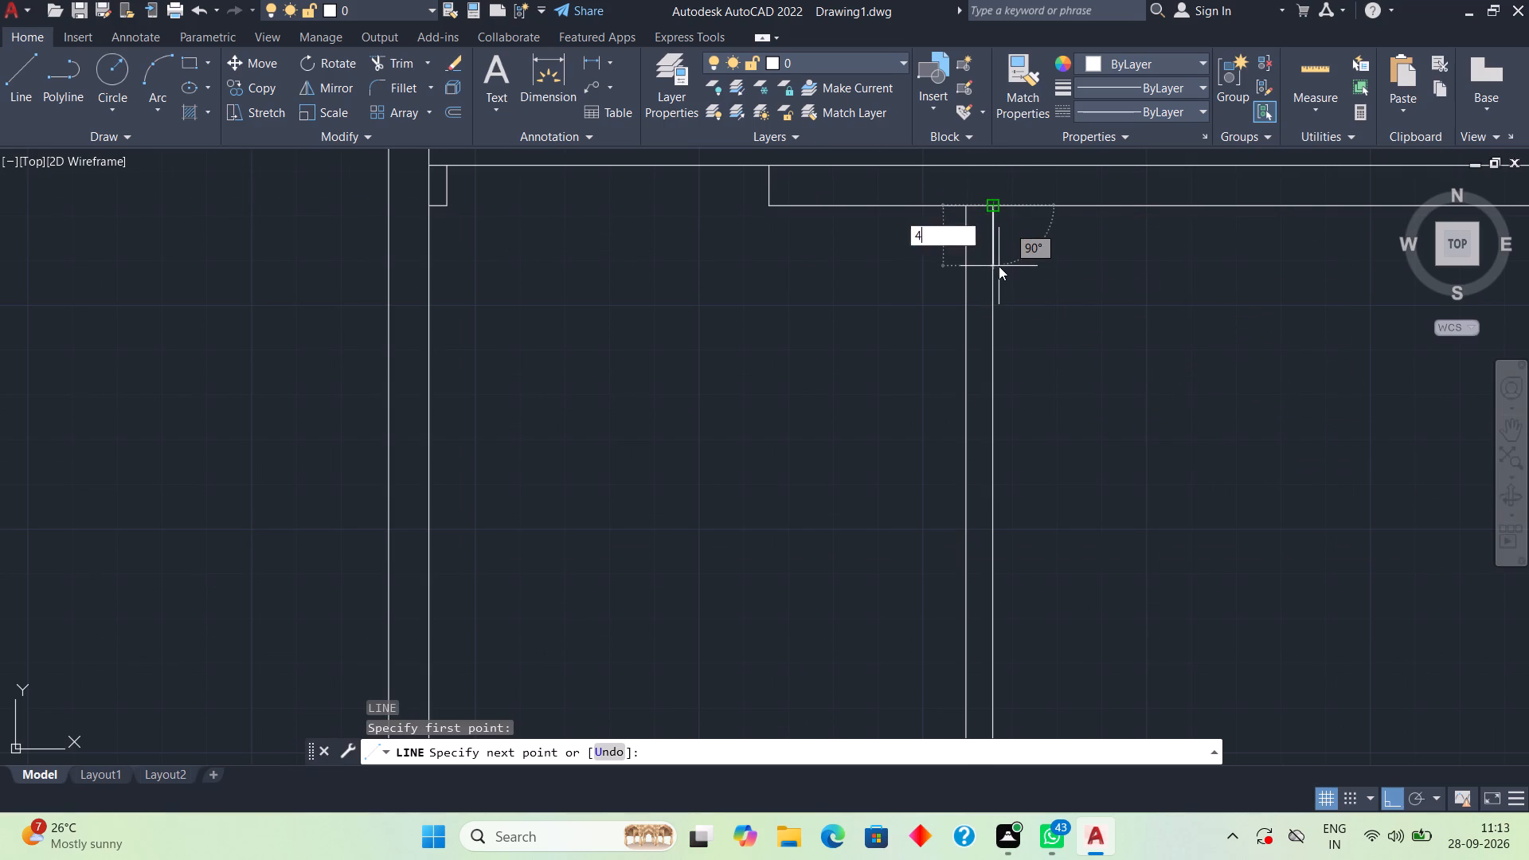
{"action": "key", "text": "Return"}
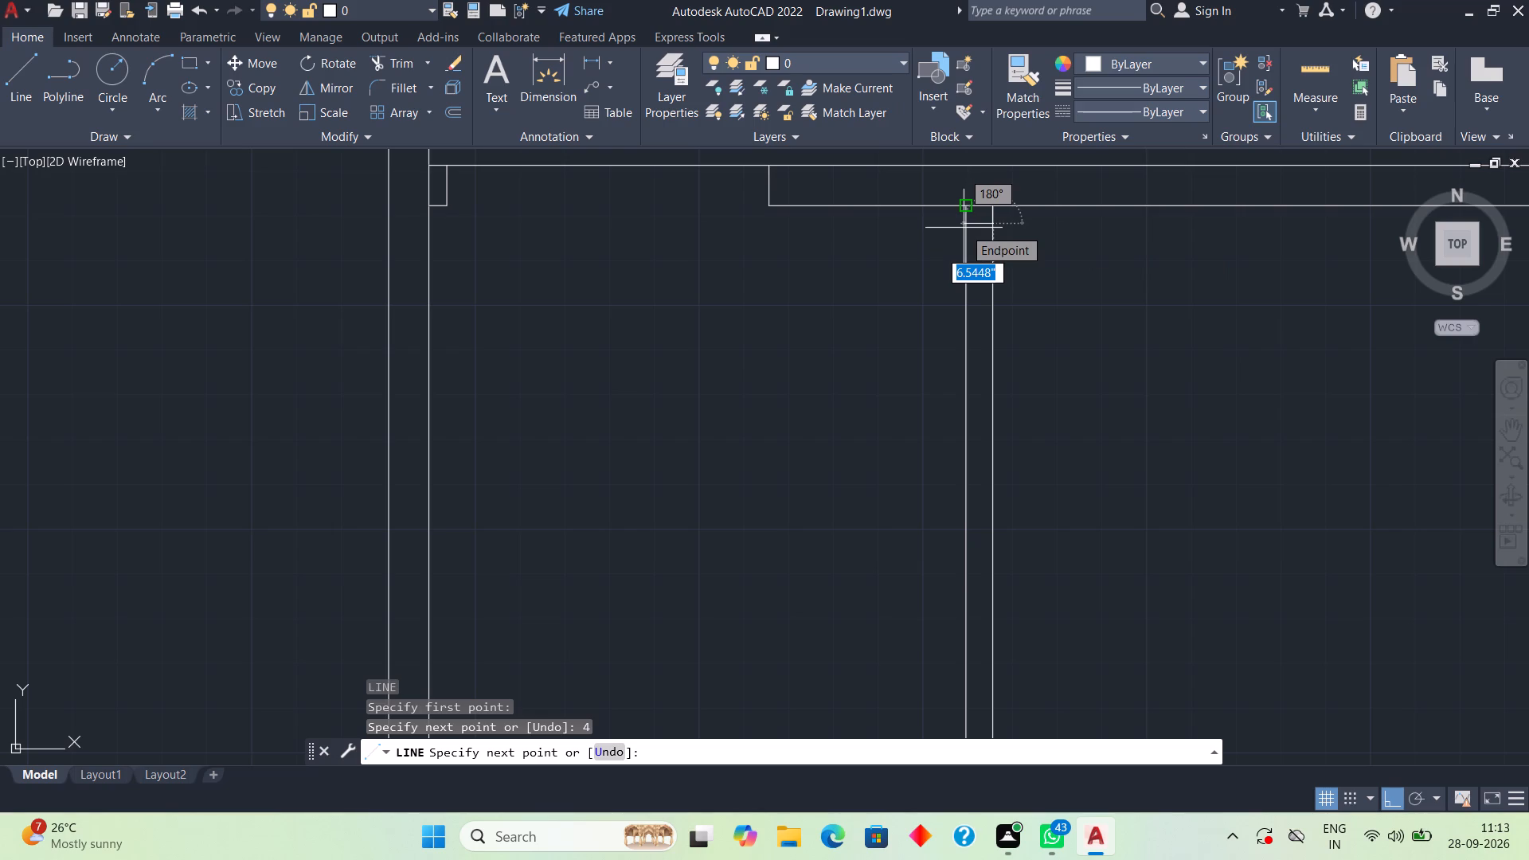
{"action": "key", "text": "6"}
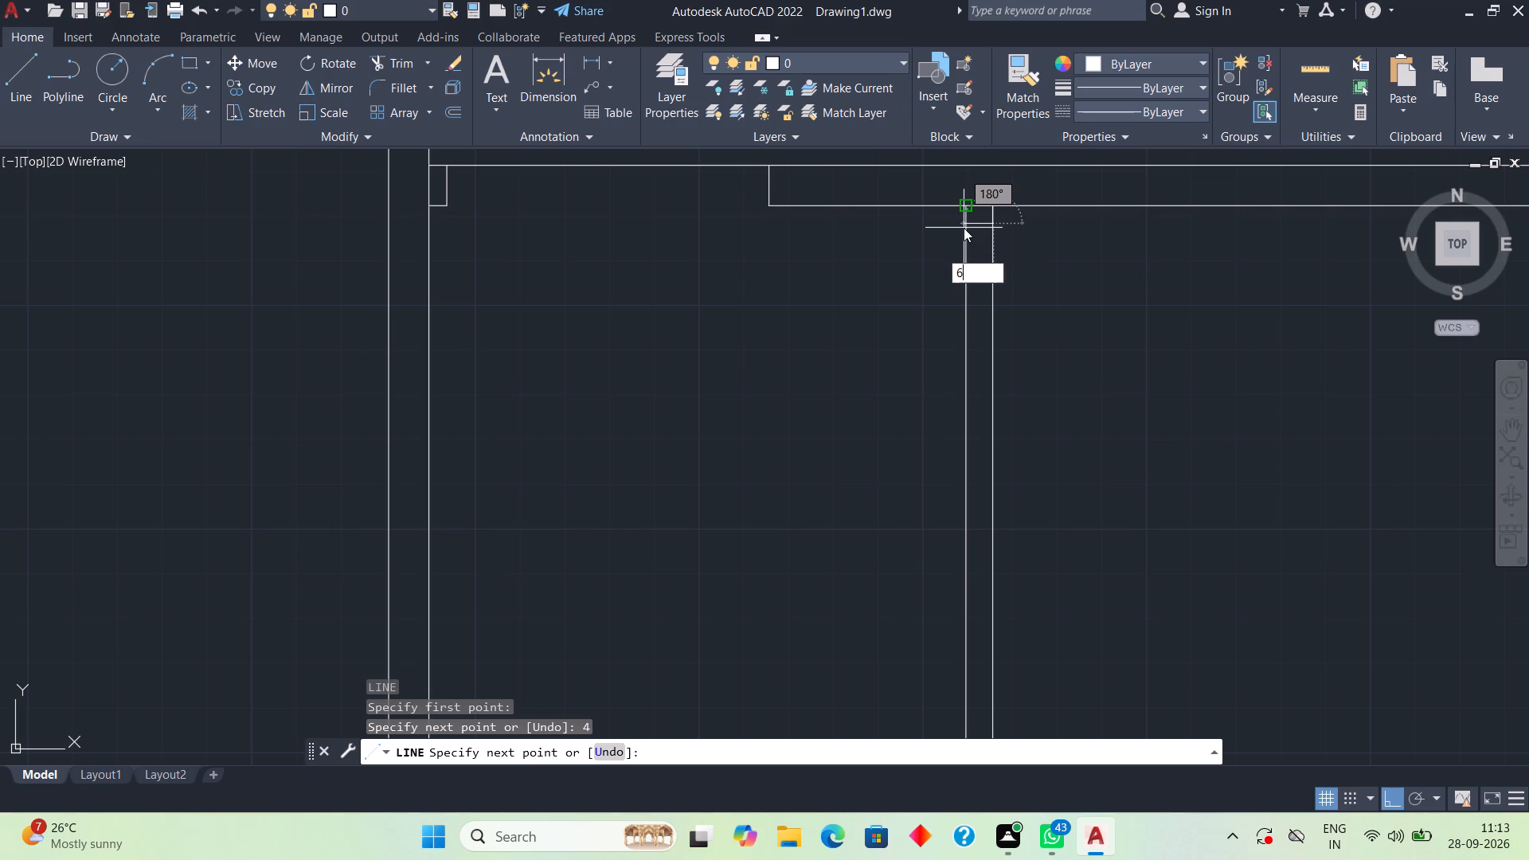
{"action": "key", "text": "shift+quotedbl"}
{"action": "key", "text": "Return"}
{"action": "key", "text": "space"}
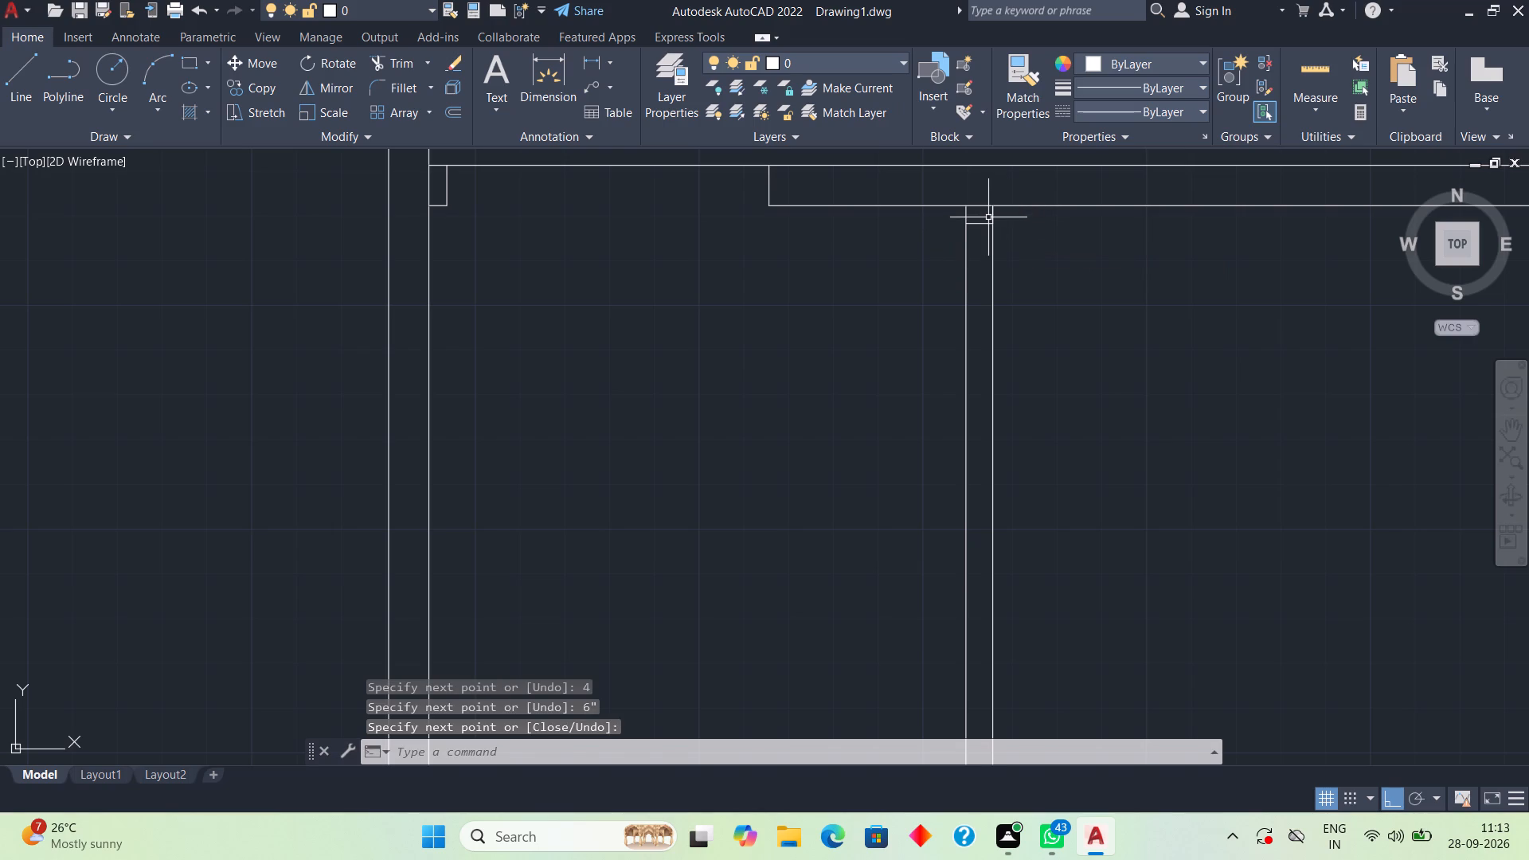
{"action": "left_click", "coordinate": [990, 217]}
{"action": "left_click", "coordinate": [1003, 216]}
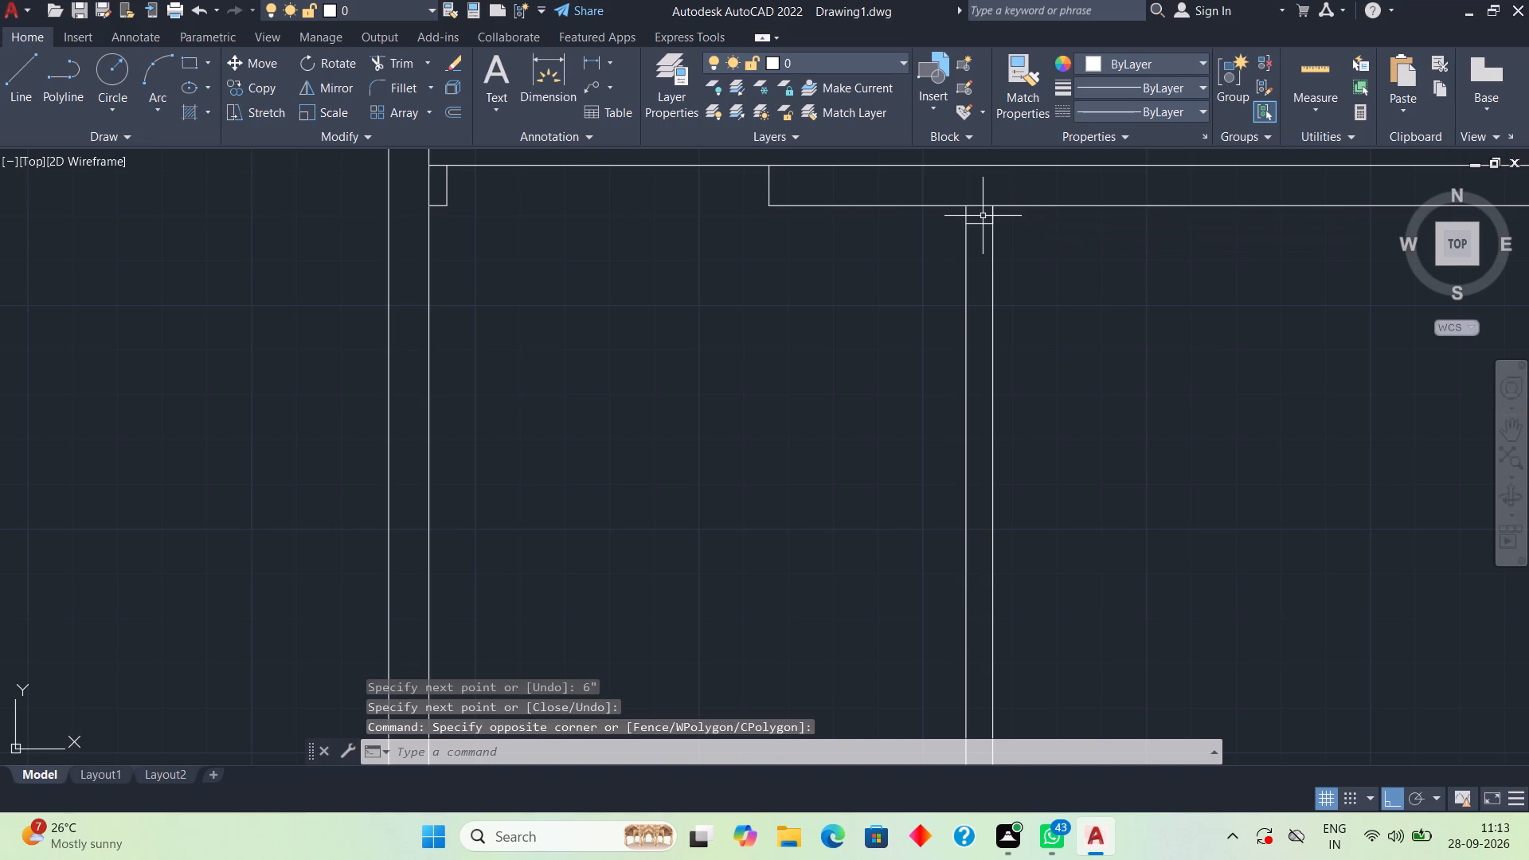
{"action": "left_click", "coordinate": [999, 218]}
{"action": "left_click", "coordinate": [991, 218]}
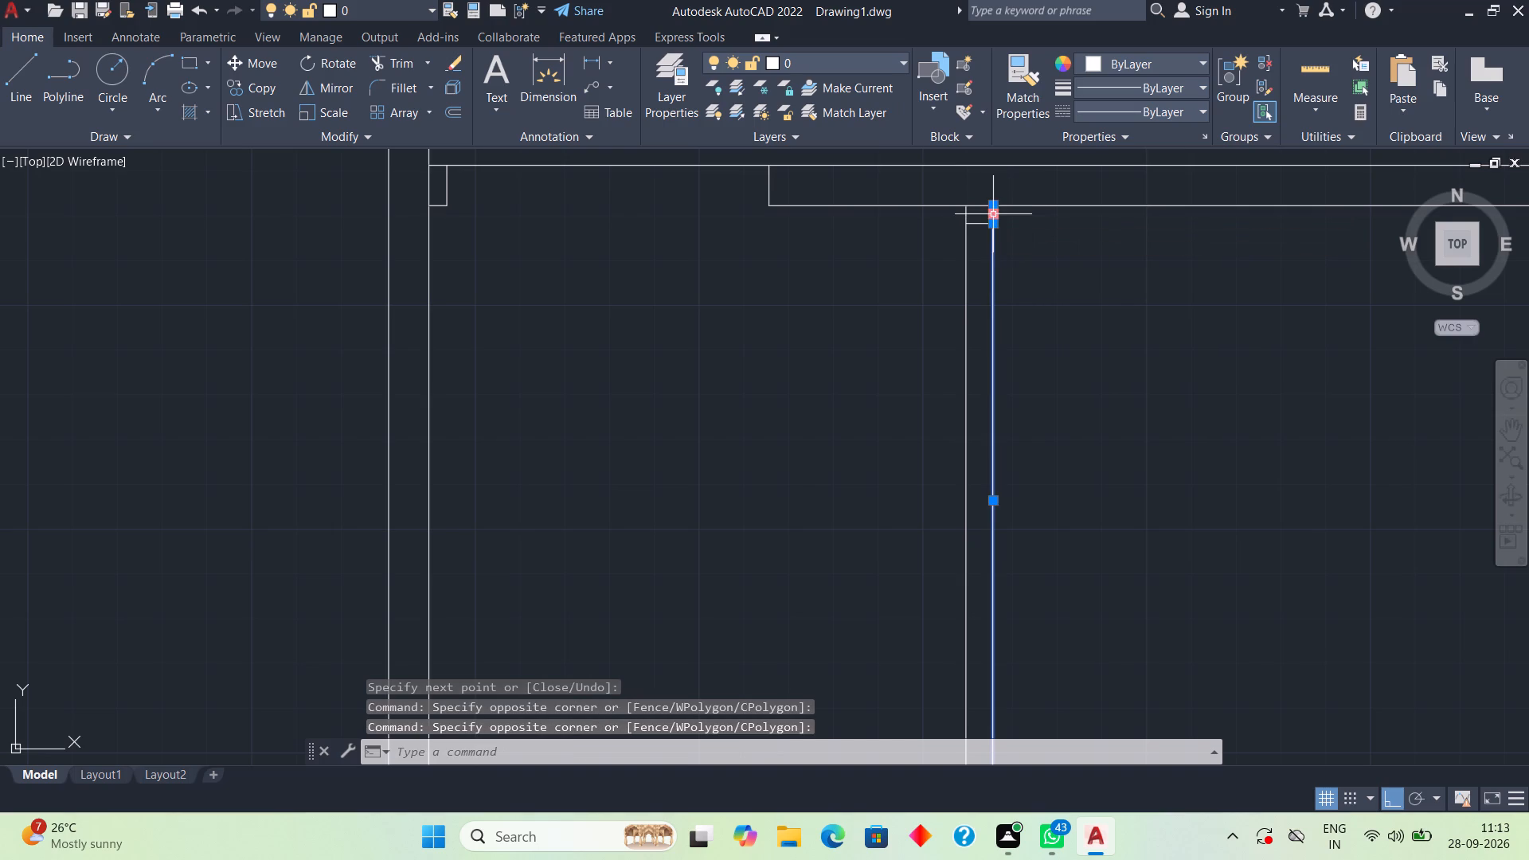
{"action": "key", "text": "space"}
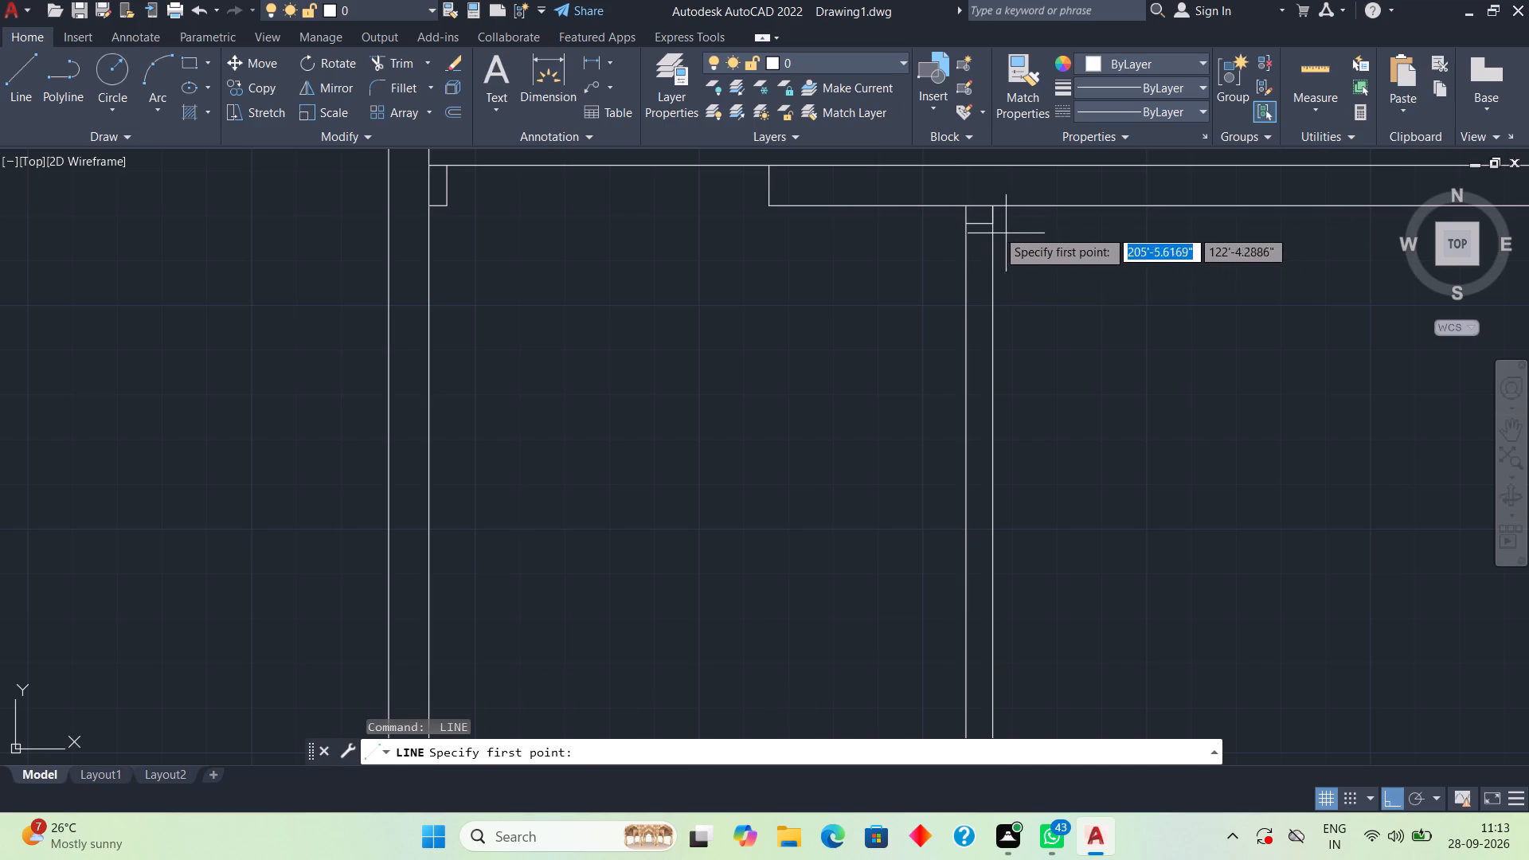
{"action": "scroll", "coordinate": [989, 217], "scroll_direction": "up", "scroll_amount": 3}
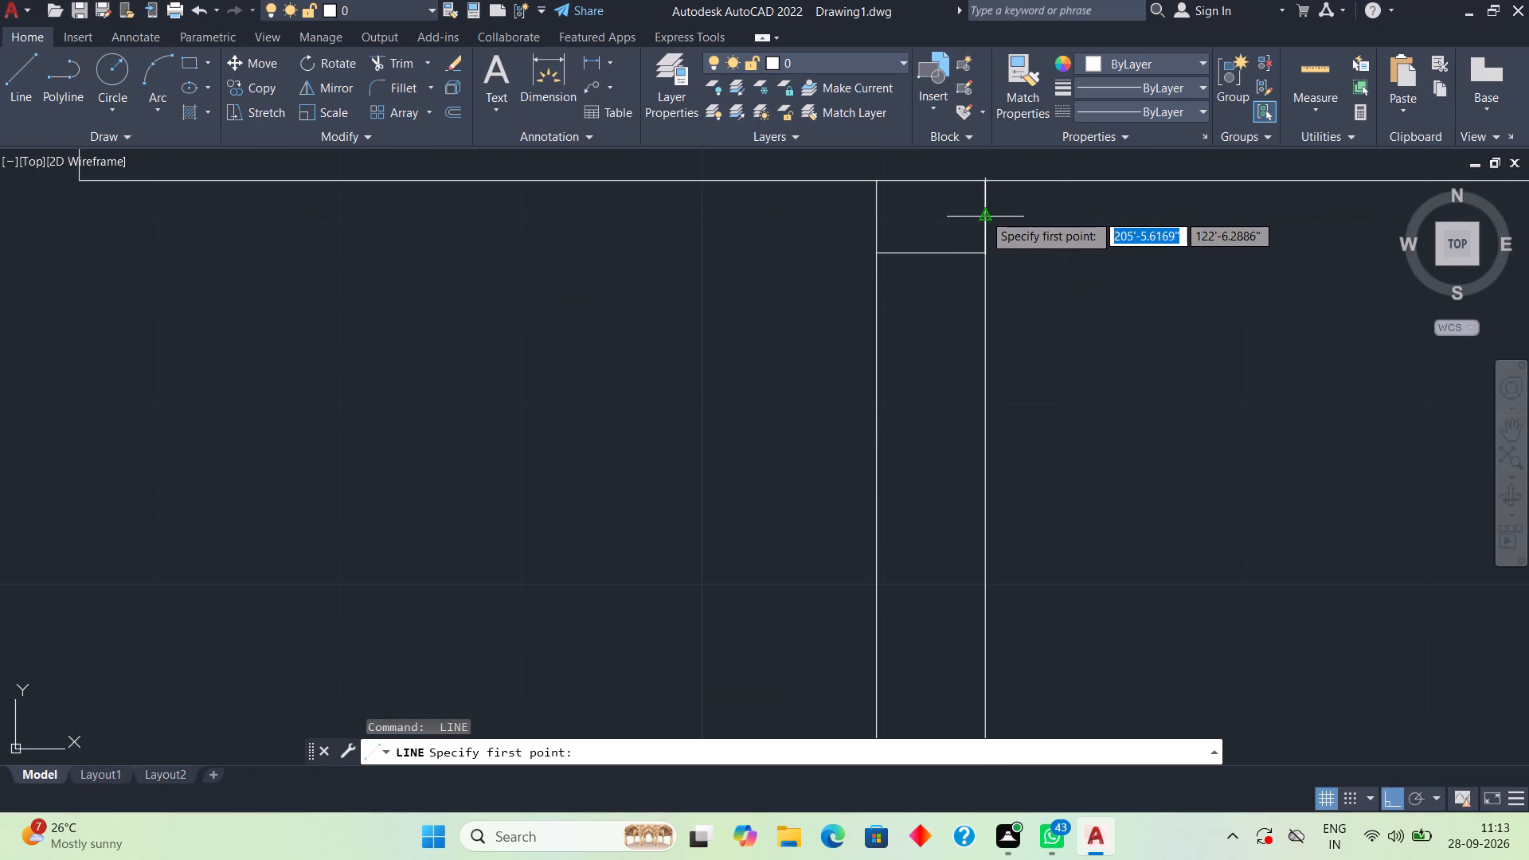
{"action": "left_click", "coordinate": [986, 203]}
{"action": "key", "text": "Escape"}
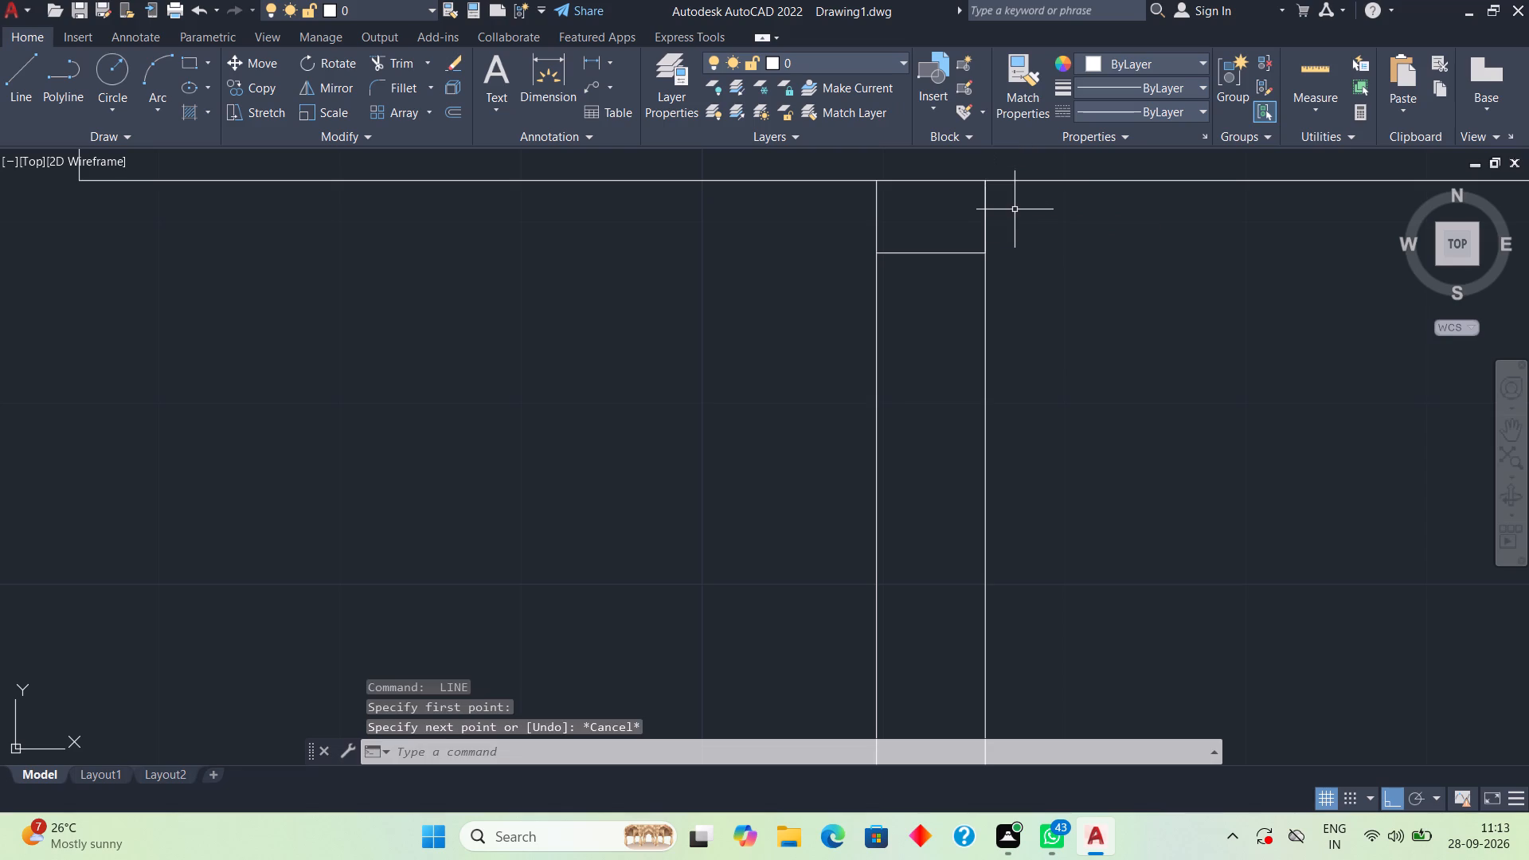
Erase the 4" helper line lying on the partition's right line.
{"action": "left_click", "coordinate": [983, 221]}
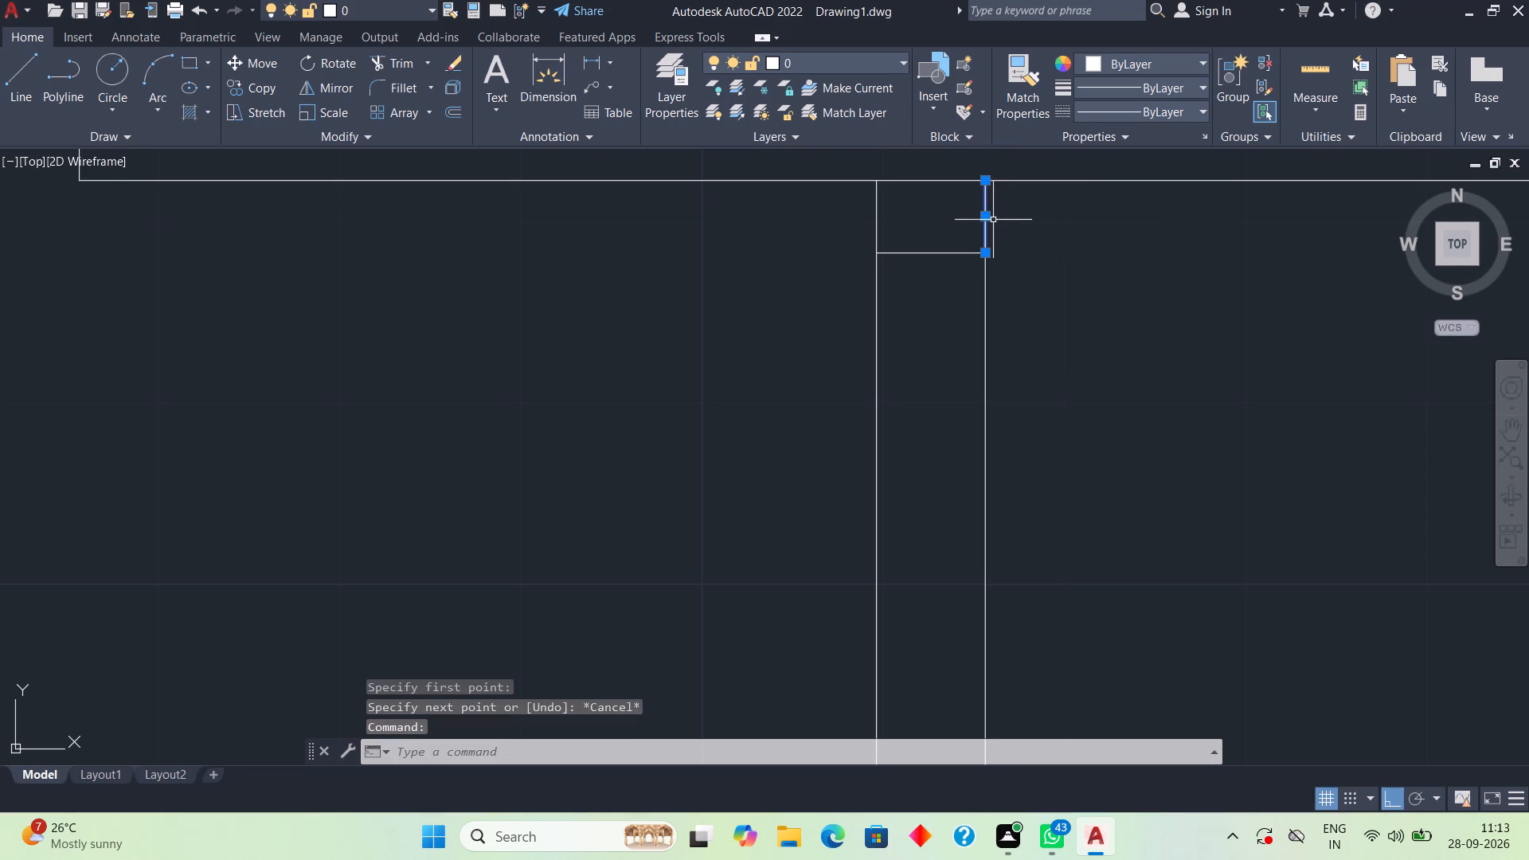
{"action": "key", "text": "Delete"}
Offset the partition's new jamb line 3' downward.
{"action": "scroll", "coordinate": [994, 244], "scroll_direction": "down", "scroll_amount": 2}
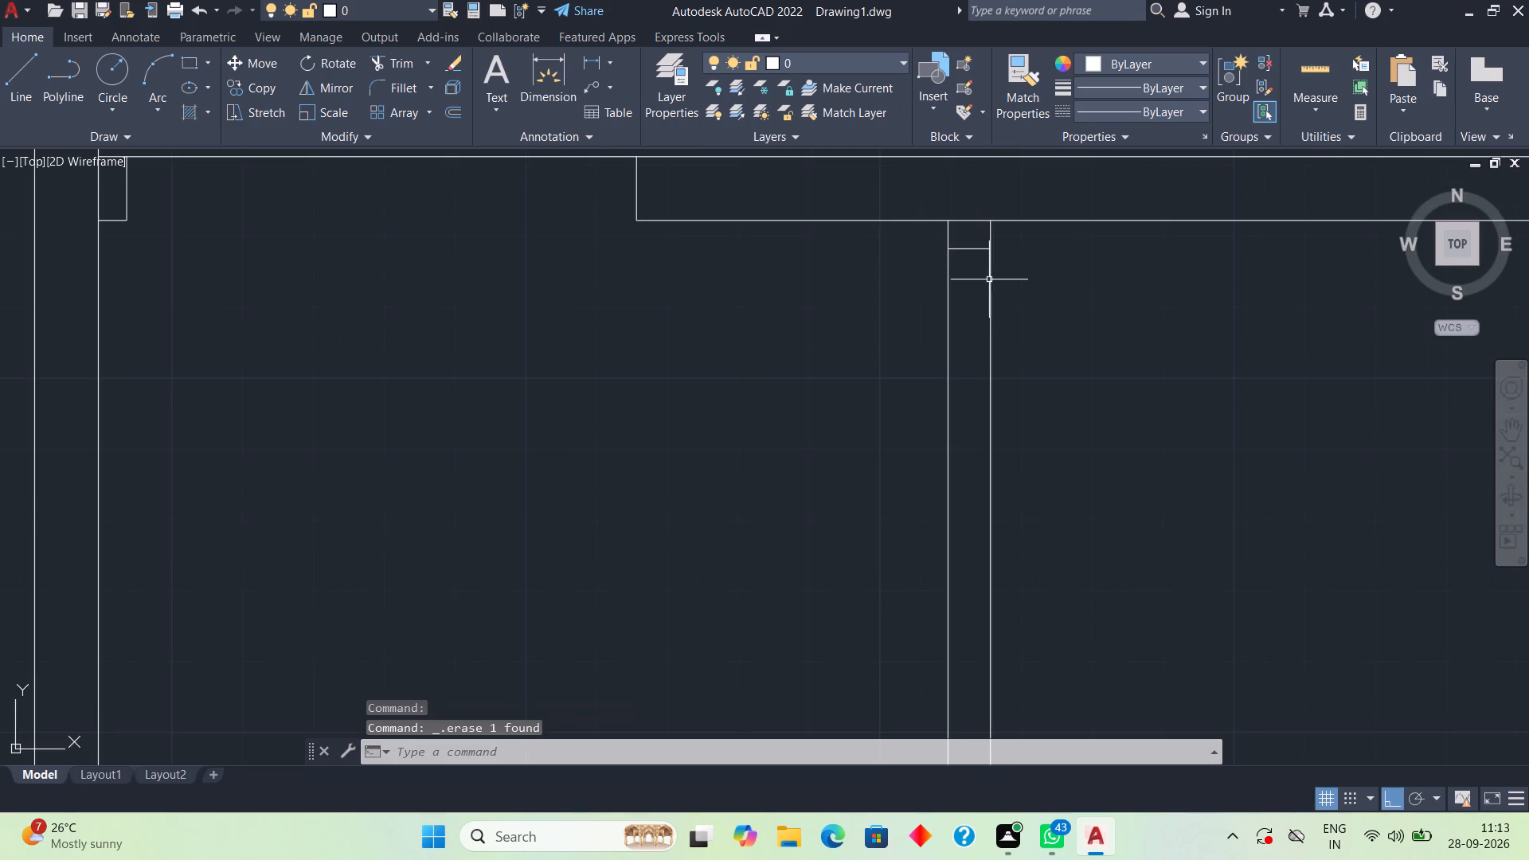
{"action": "key", "text": "o"}
{"action": "key", "text": "space"}
{"action": "key", "text": "space"}
{"action": "left_click", "coordinate": [965, 249]}
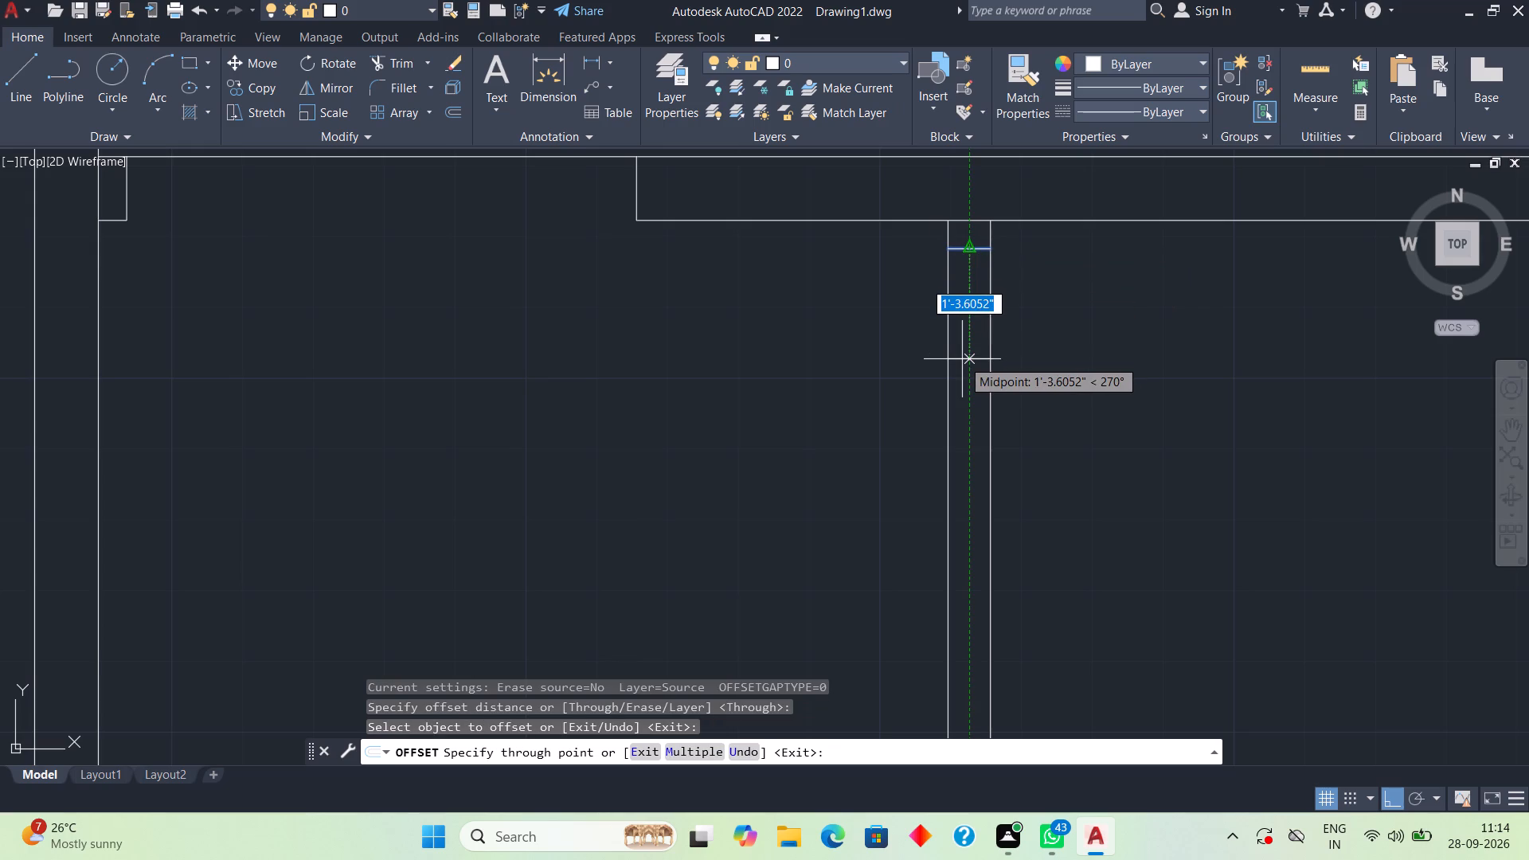
{"action": "type", "text": "3'"}
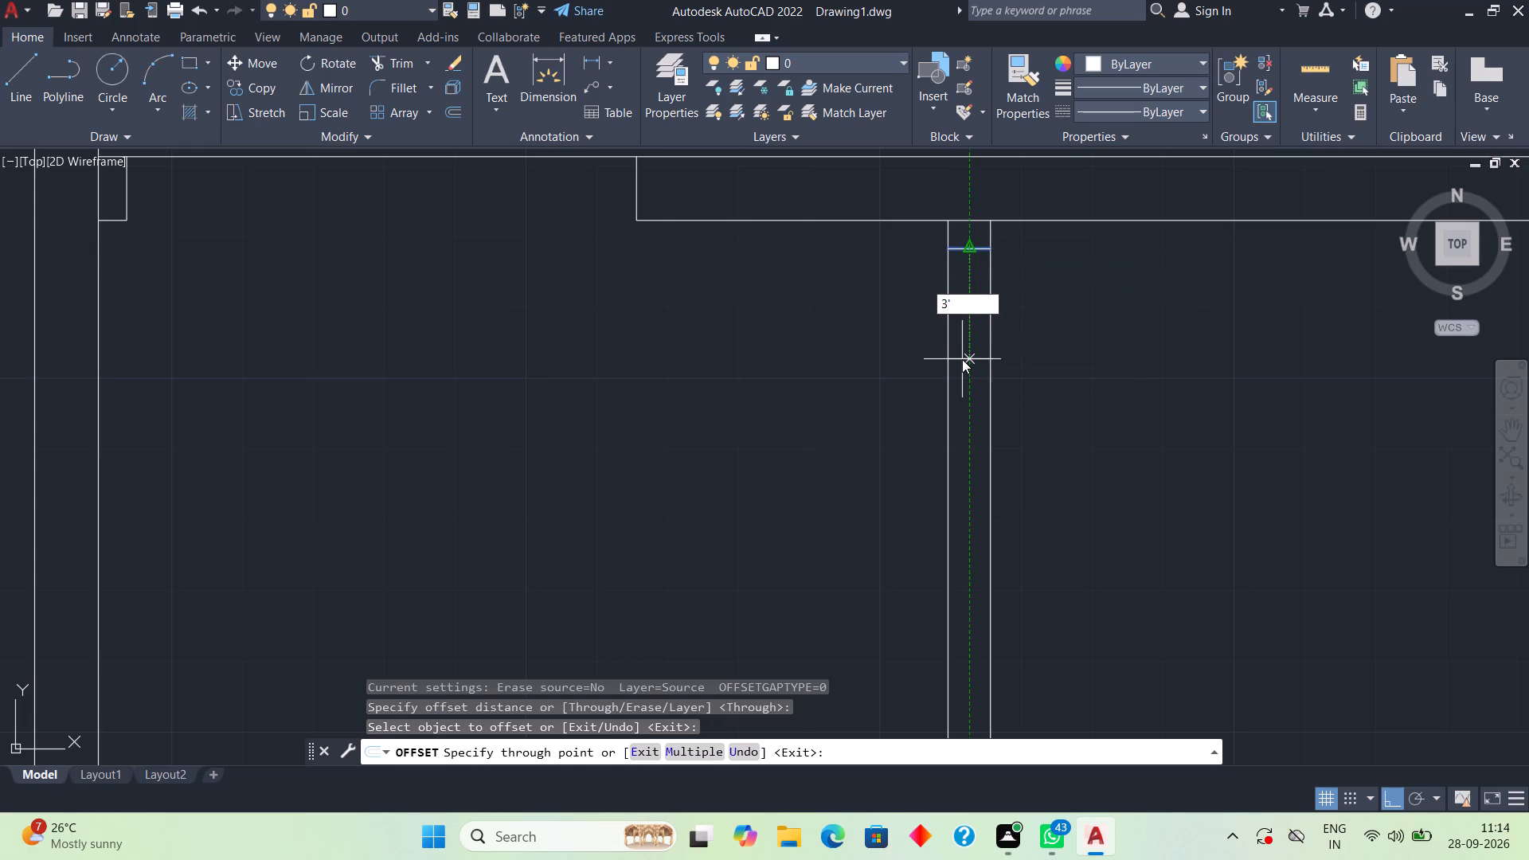
{"action": "key", "text": "Return"}
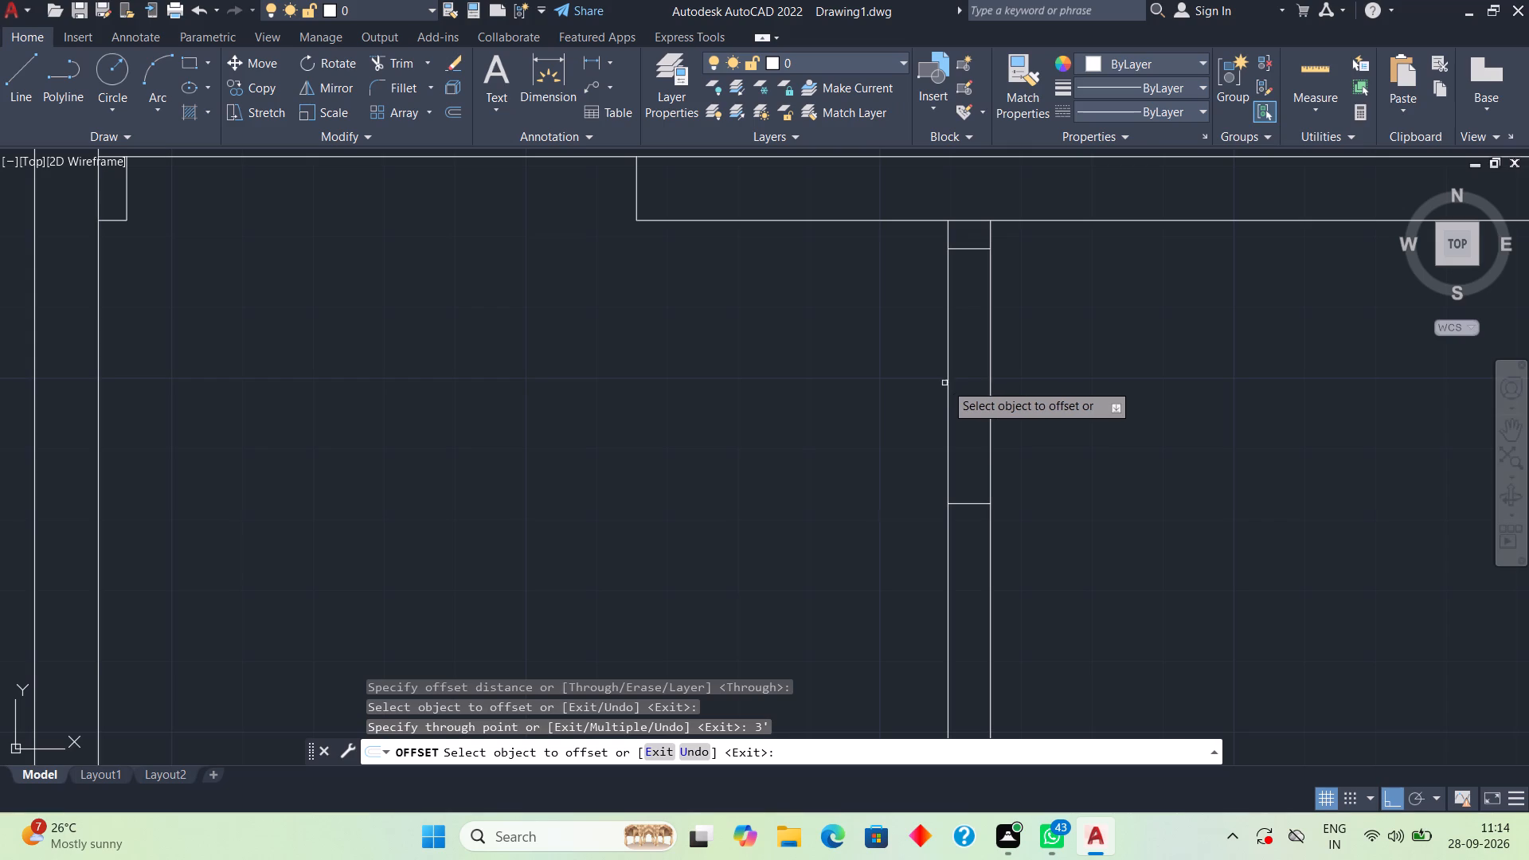
{"action": "key", "text": "space"}
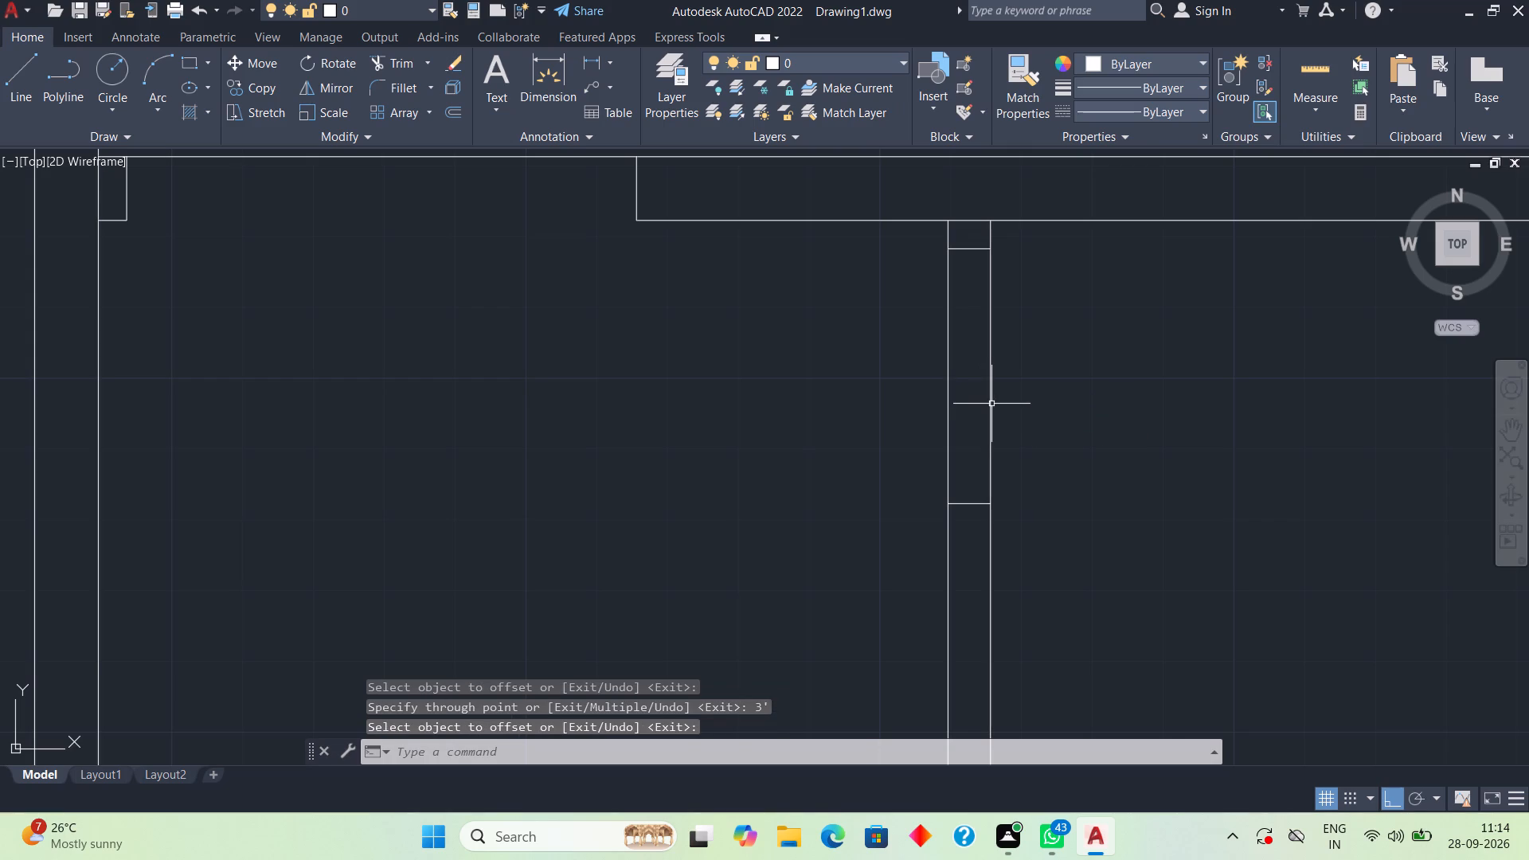
Trim the partition's right line between the two jamb lines of the 3' opening.
{"action": "type", "text": "tr"}
{"action": "key", "text": "space"}
{"action": "key", "text": "space"}
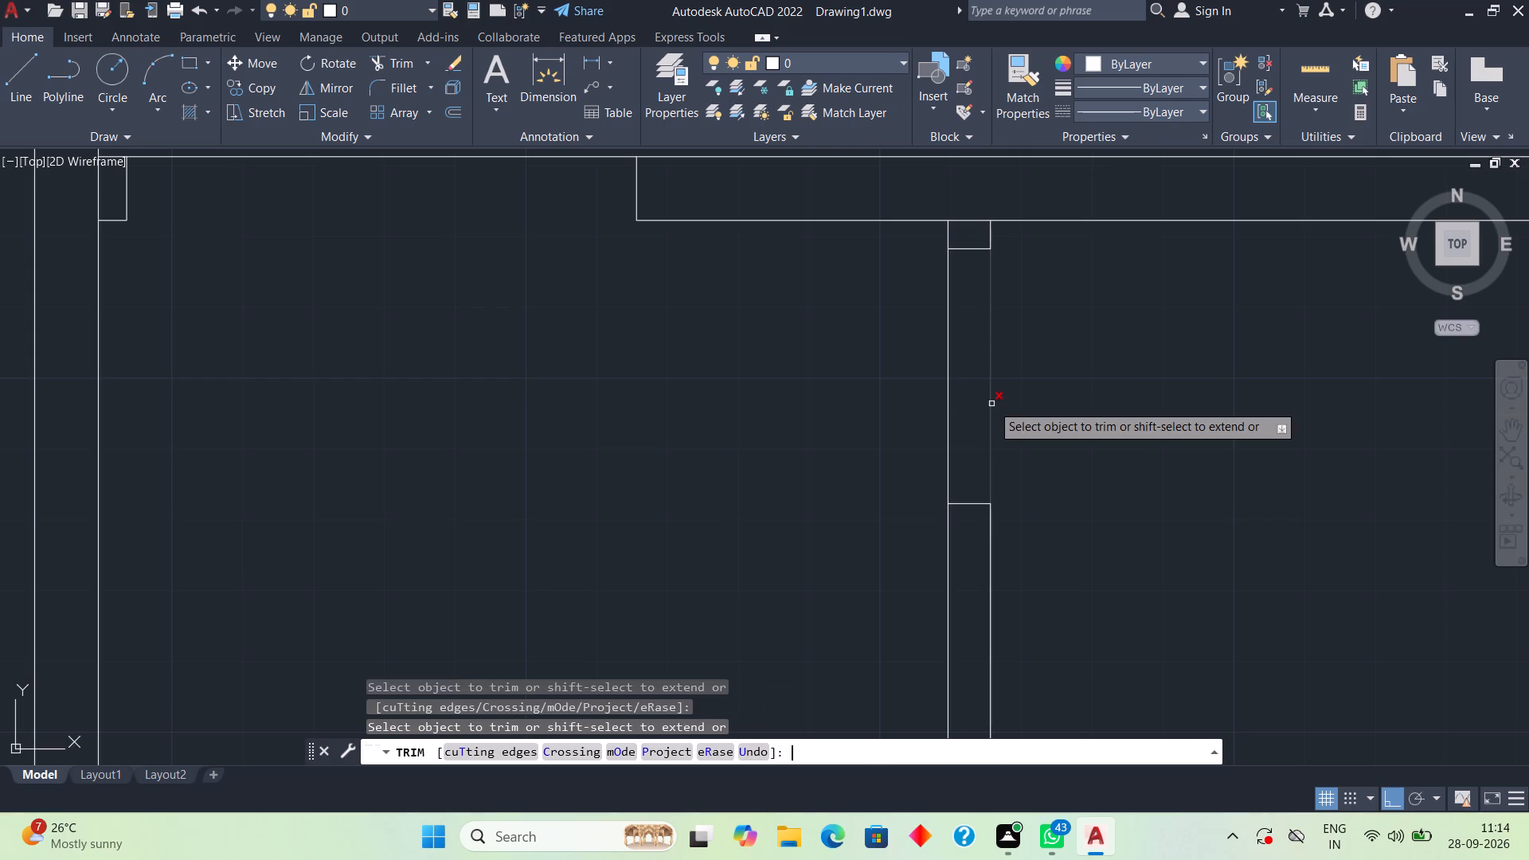
{"action": "left_click", "coordinate": [991, 404]}
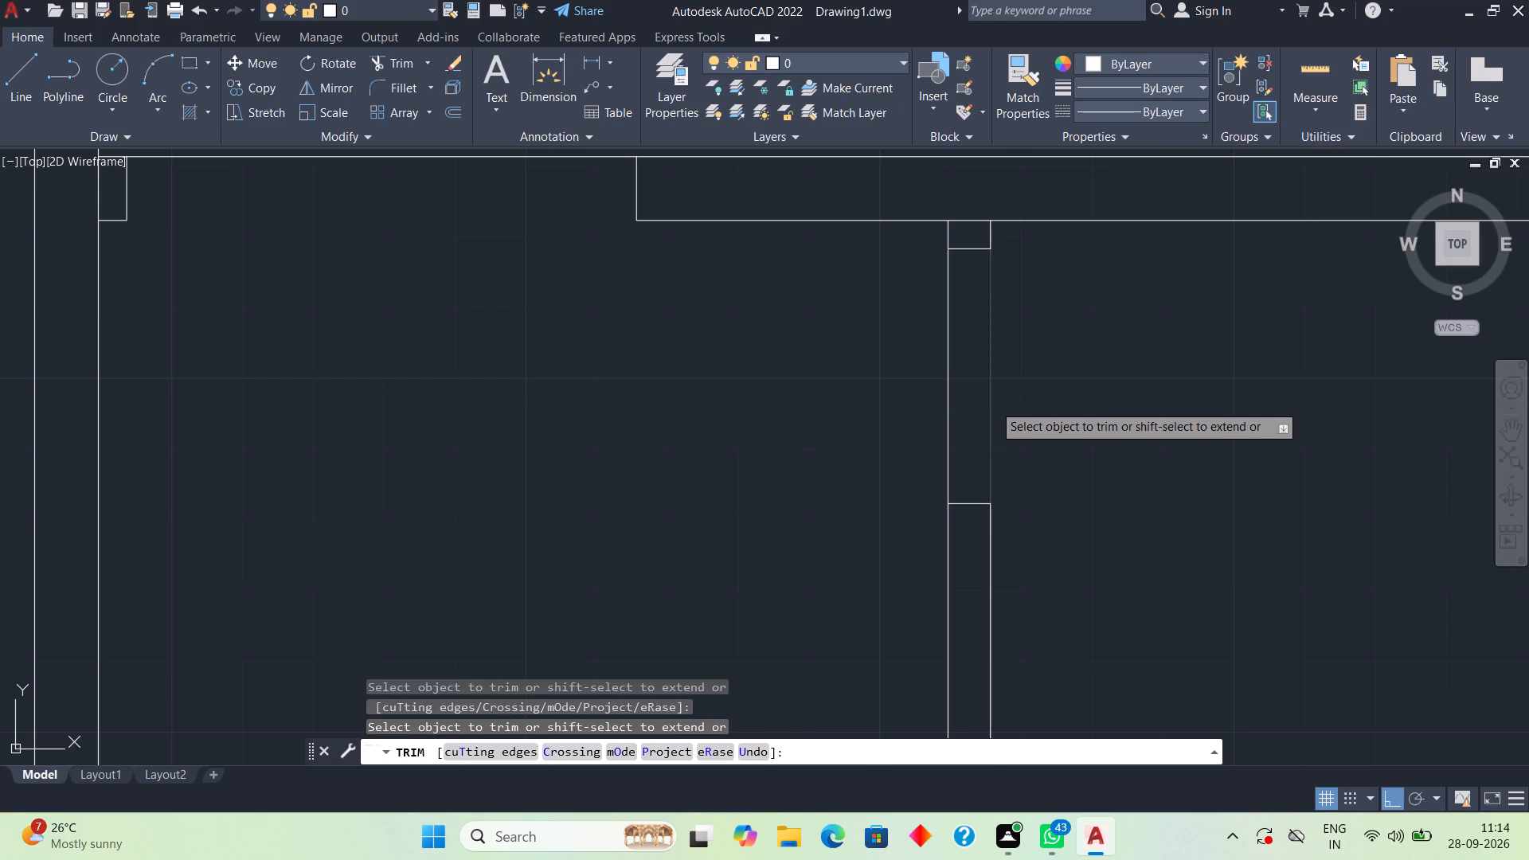
{"action": "left_click_drag", "start_coordinate": [1034, 392], "coordinate": [1022, 389]}
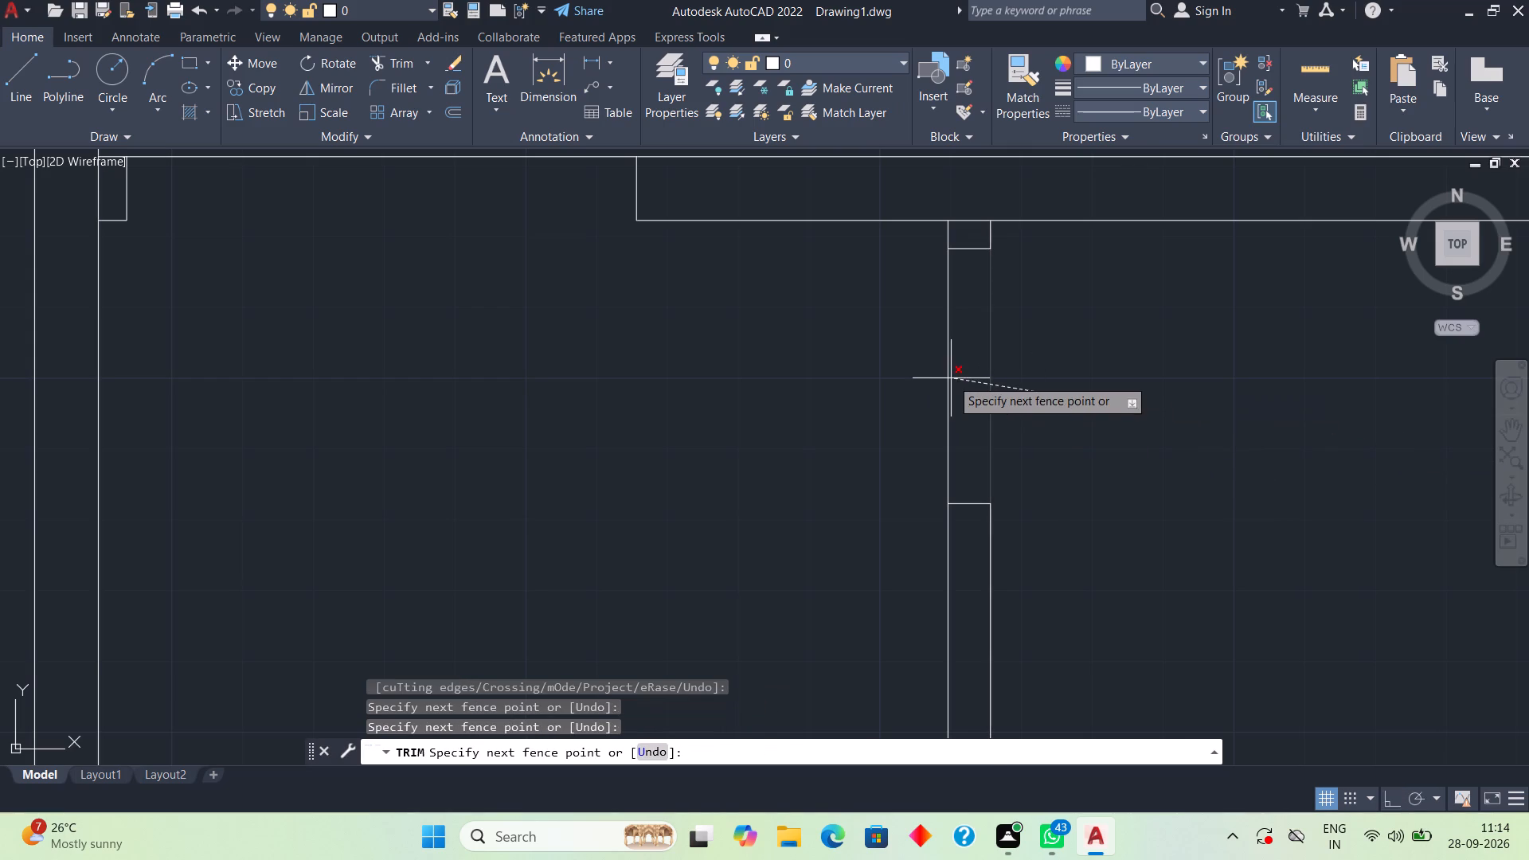
{"action": "left_click", "coordinate": [974, 377]}
{"action": "key", "text": "space"}
{"action": "scroll", "coordinate": [1142, 387], "scroll_direction": "down", "scroll_amount": 3}
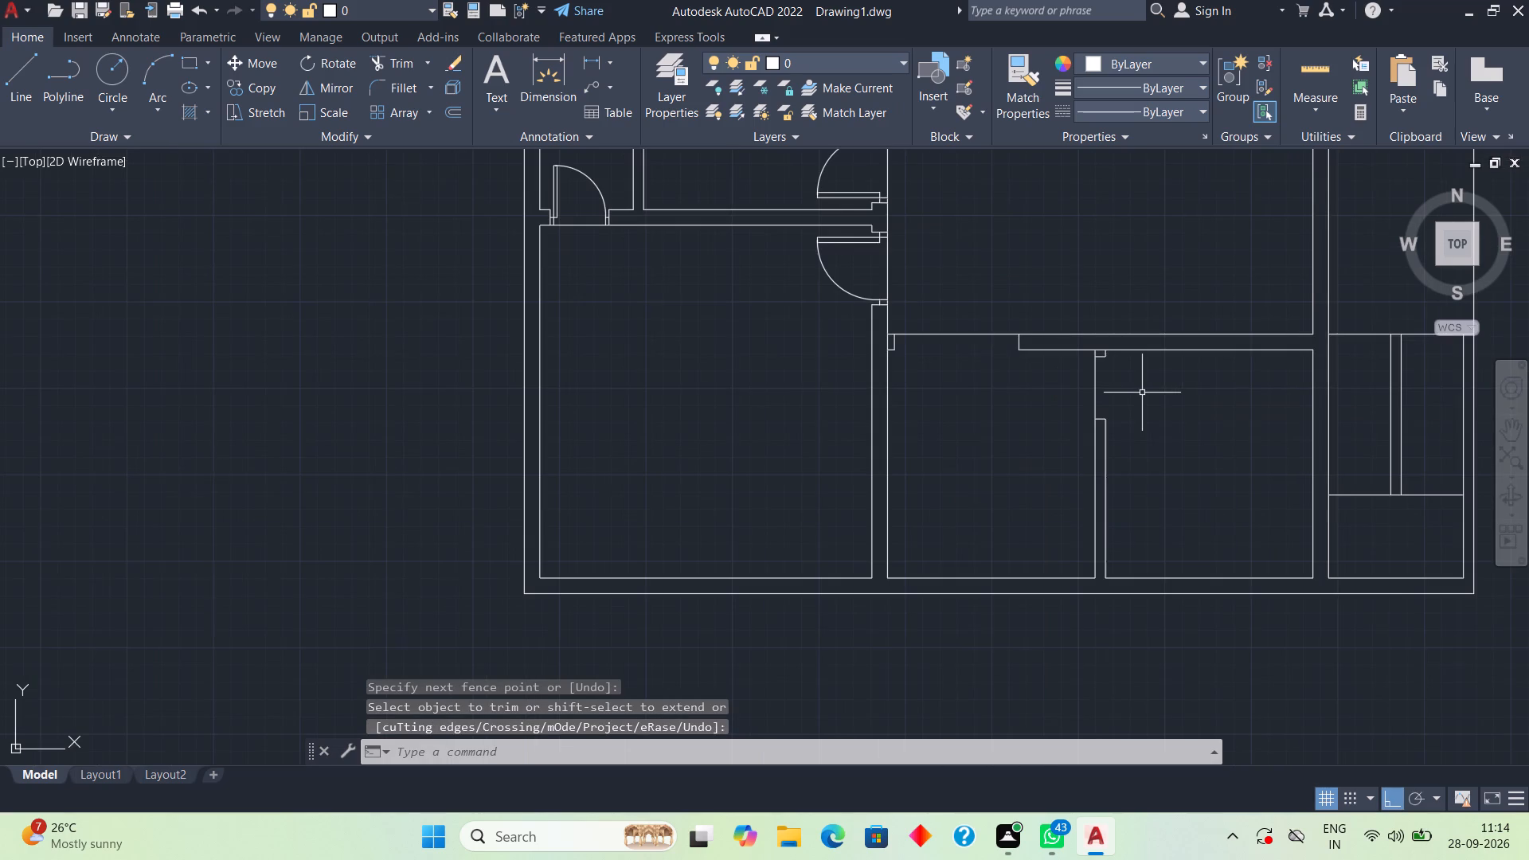
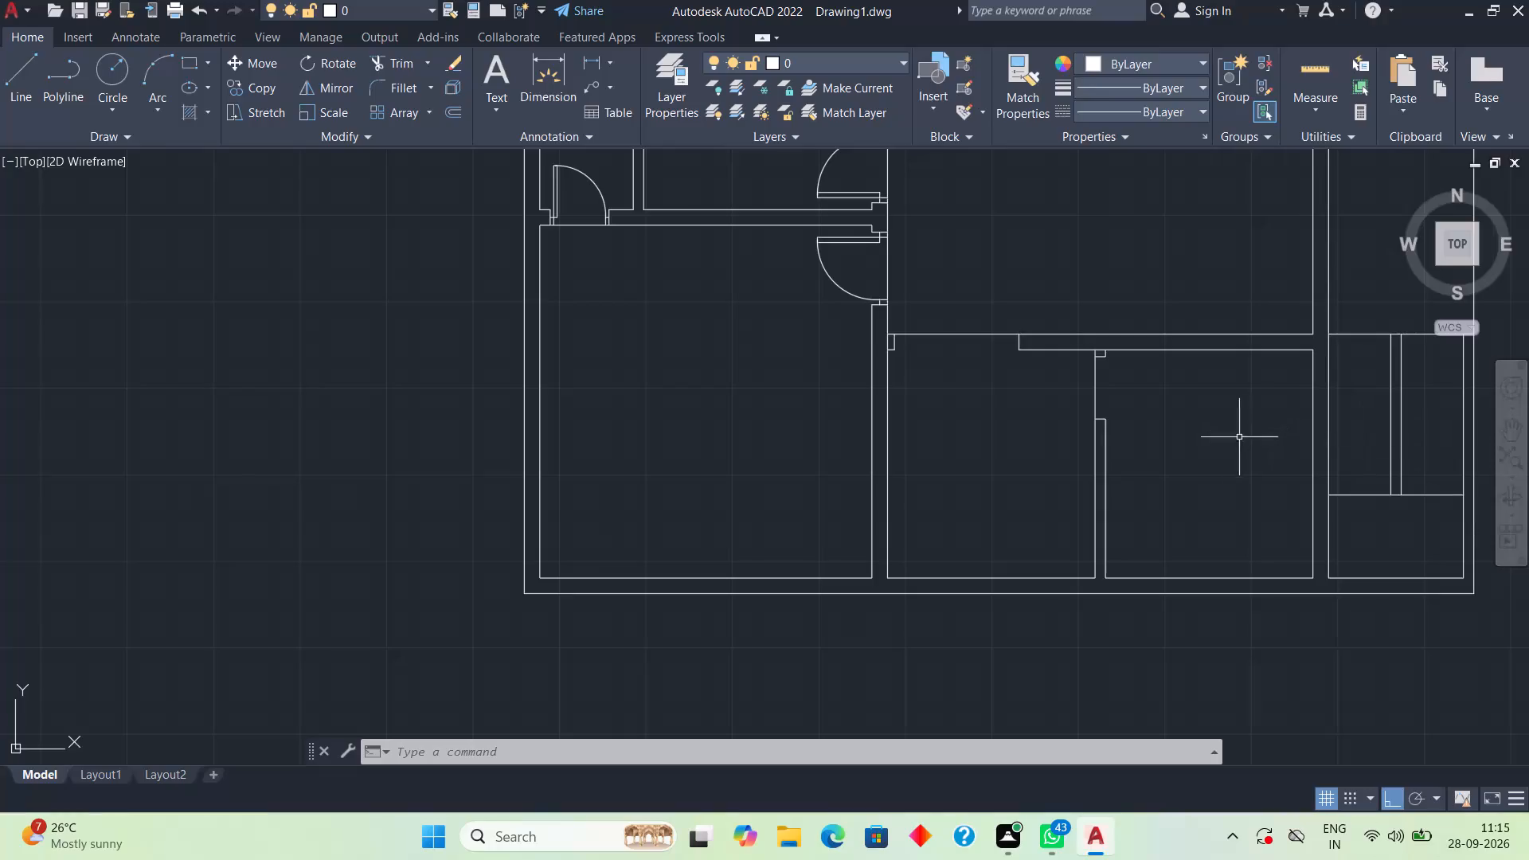
Rotate the whole floor plan by 270° about the outer wall's upper-right corner so it stands upright.
{"action": "middle_click_drag", "start_coordinate": [1230, 449], "coordinate": [1035, 576]}
{"action": "scroll", "coordinate": [1059, 581], "scroll_direction": "down", "scroll_amount": 3}
{"action": "scroll", "coordinate": [1101, 458], "scroll_direction": "up", "scroll_amount": 1}
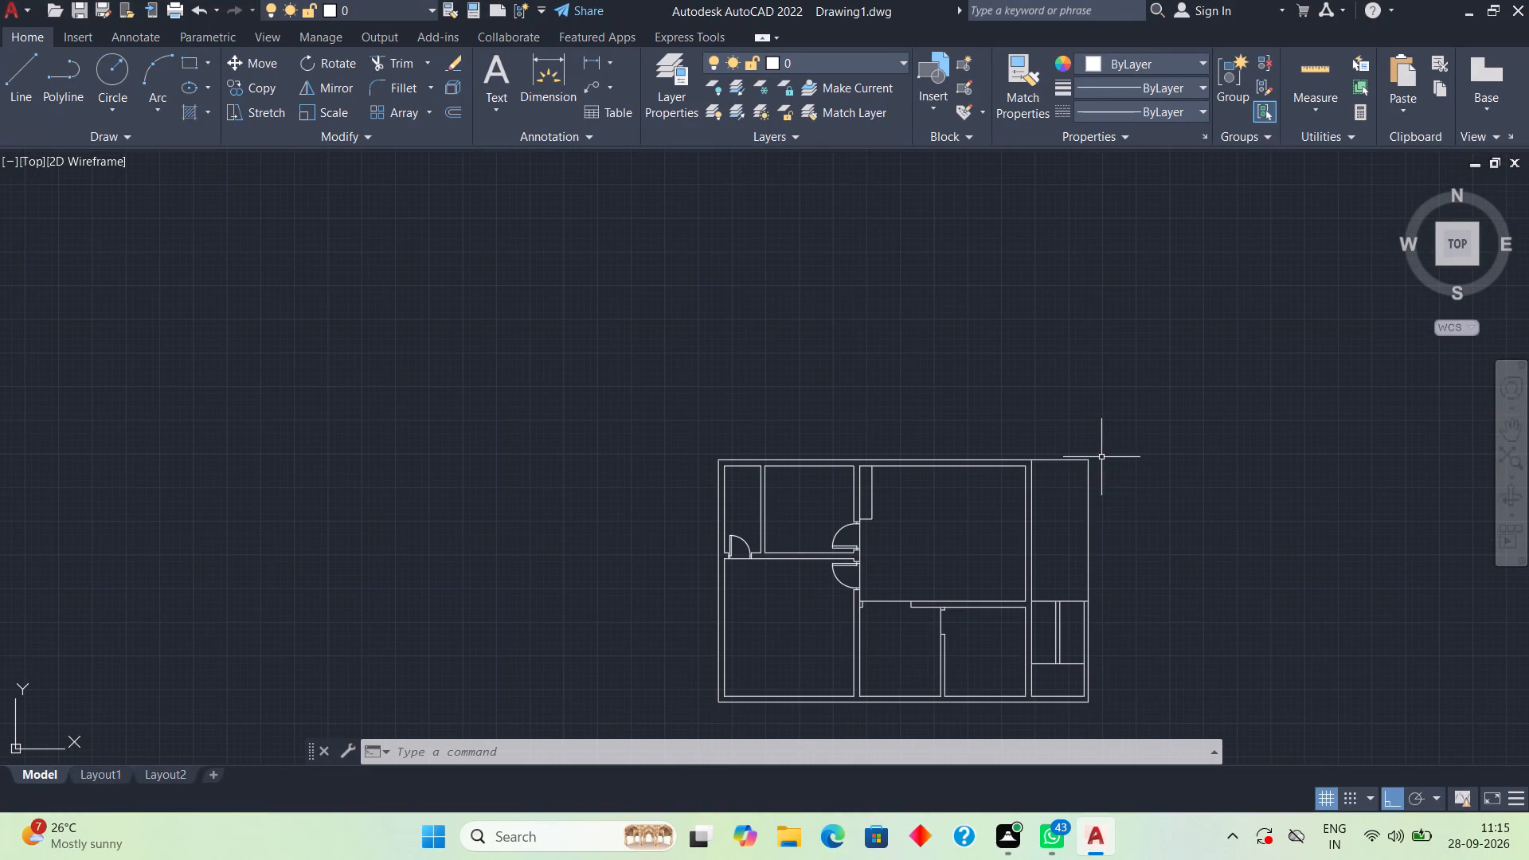
{"action": "middle_click_drag", "start_coordinate": [954, 552], "coordinate": [944, 377]}
{"action": "scroll", "coordinate": [953, 545], "scroll_direction": "up", "scroll_amount": 1}
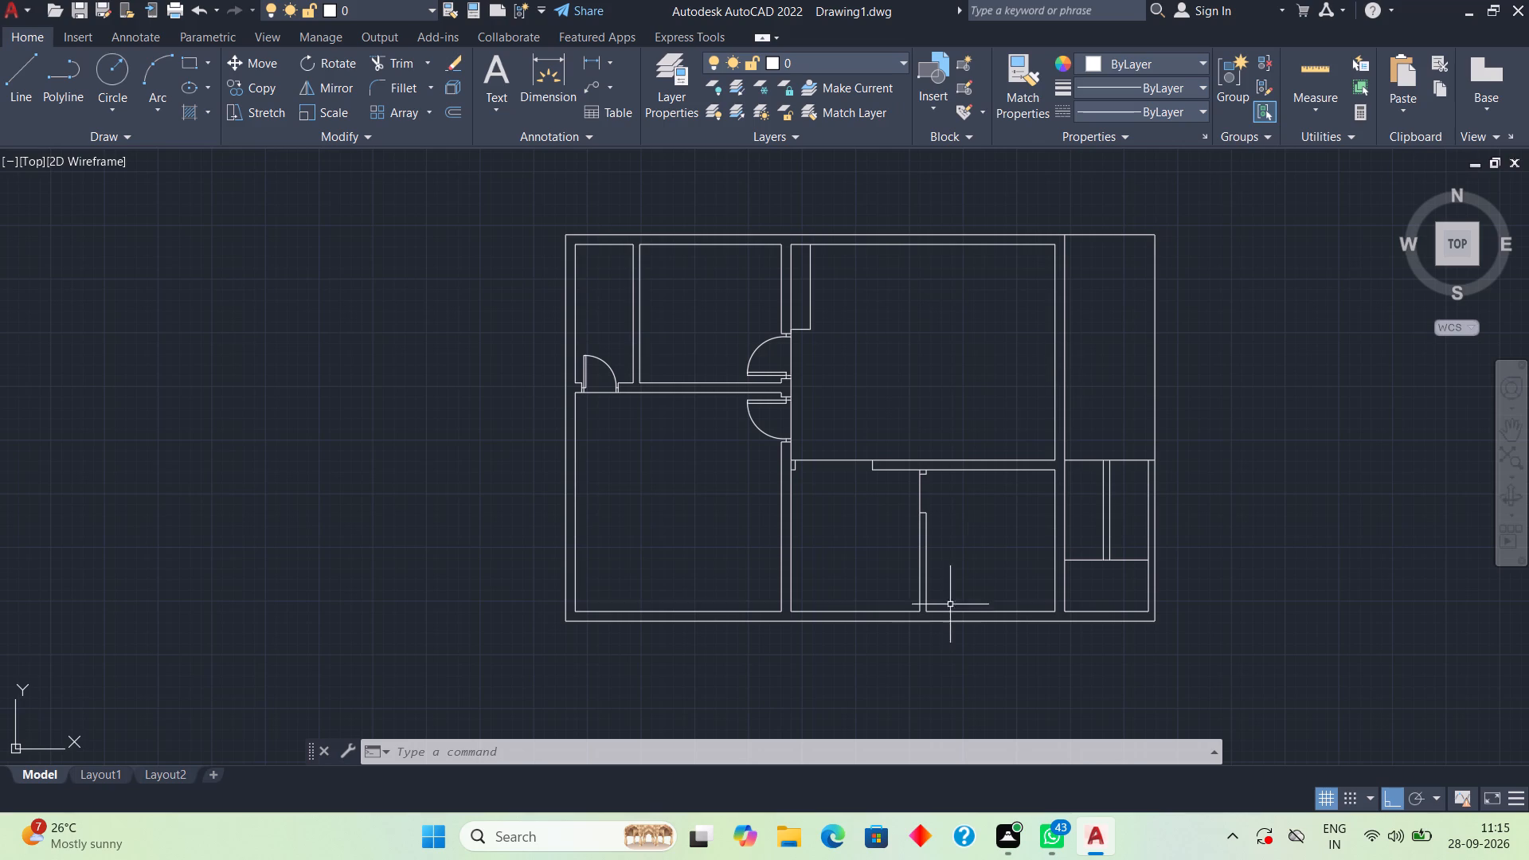
{"action": "scroll", "coordinate": [911, 3], "scroll_direction": "down", "scroll_amount": 1}
{"action": "scroll", "coordinate": [942, 227], "scroll_direction": "down", "scroll_amount": 2}
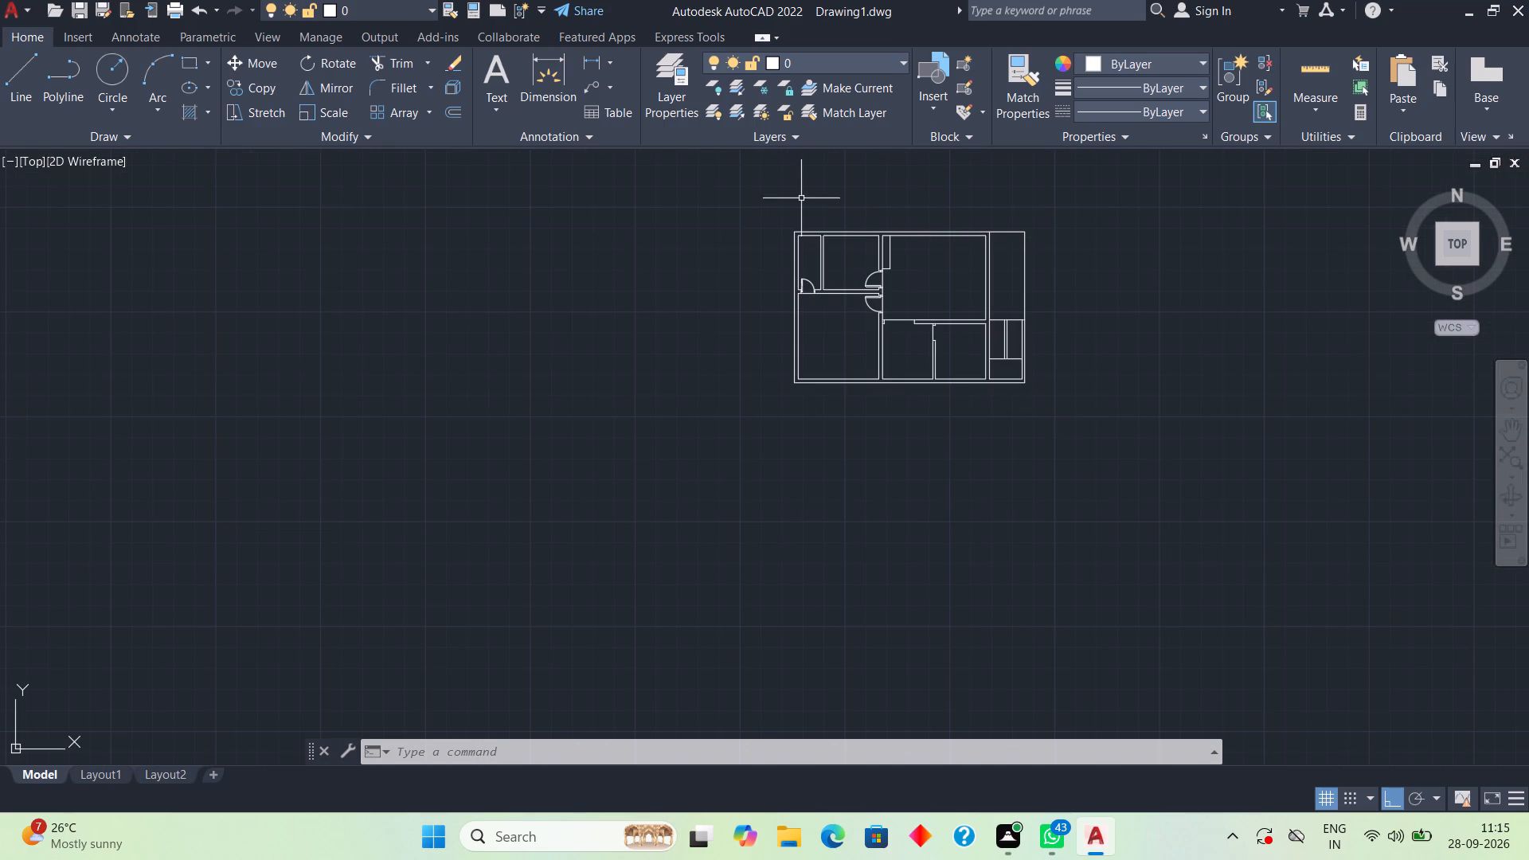
{"action": "left_click", "coordinate": [743, 195]}
{"action": "left_click", "coordinate": [1058, 426]}
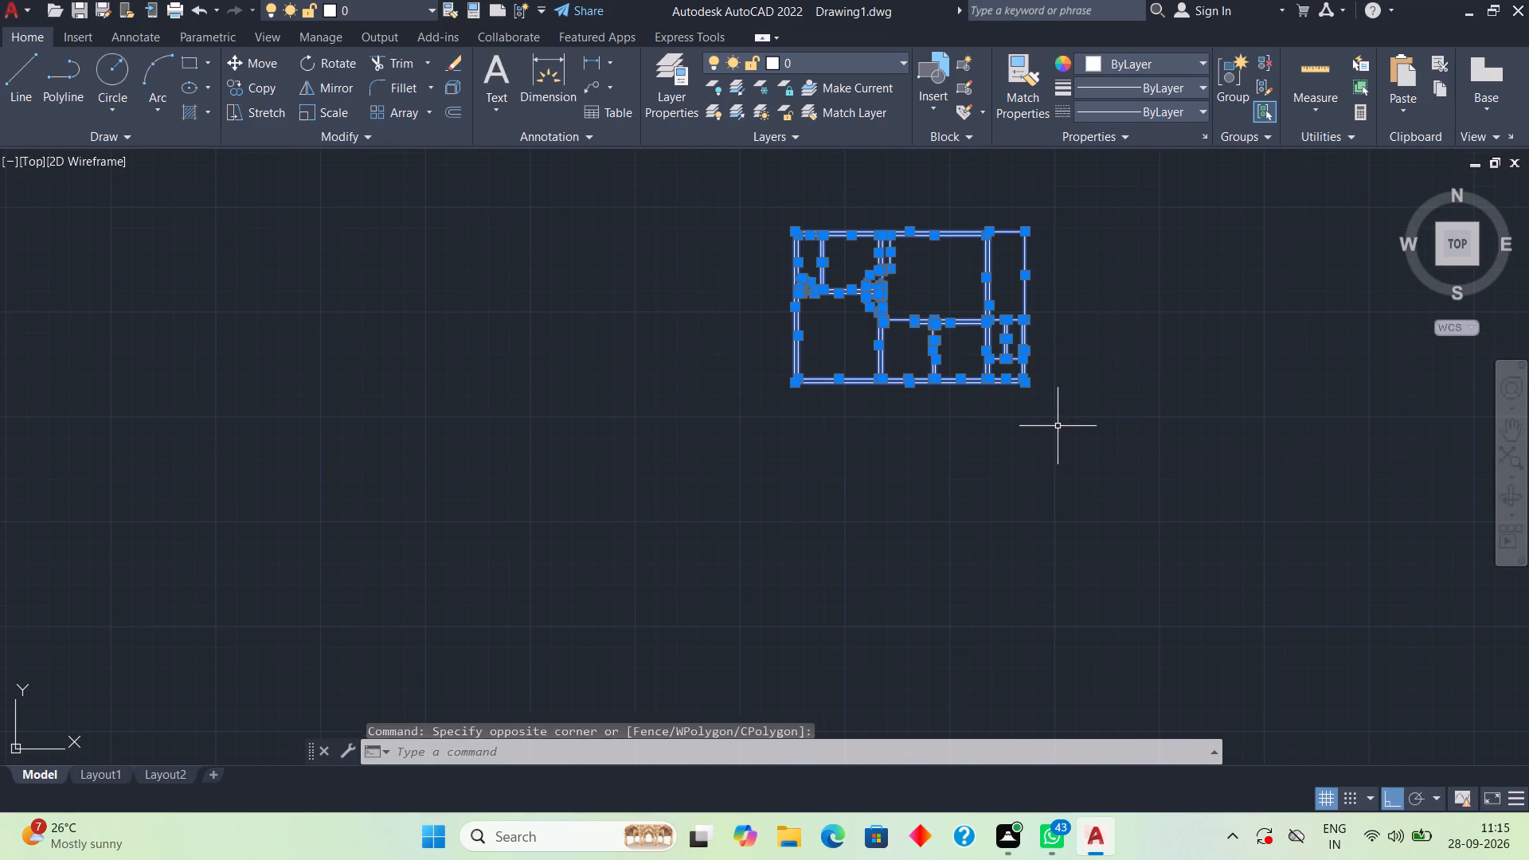
{"action": "key", "text": "r"}
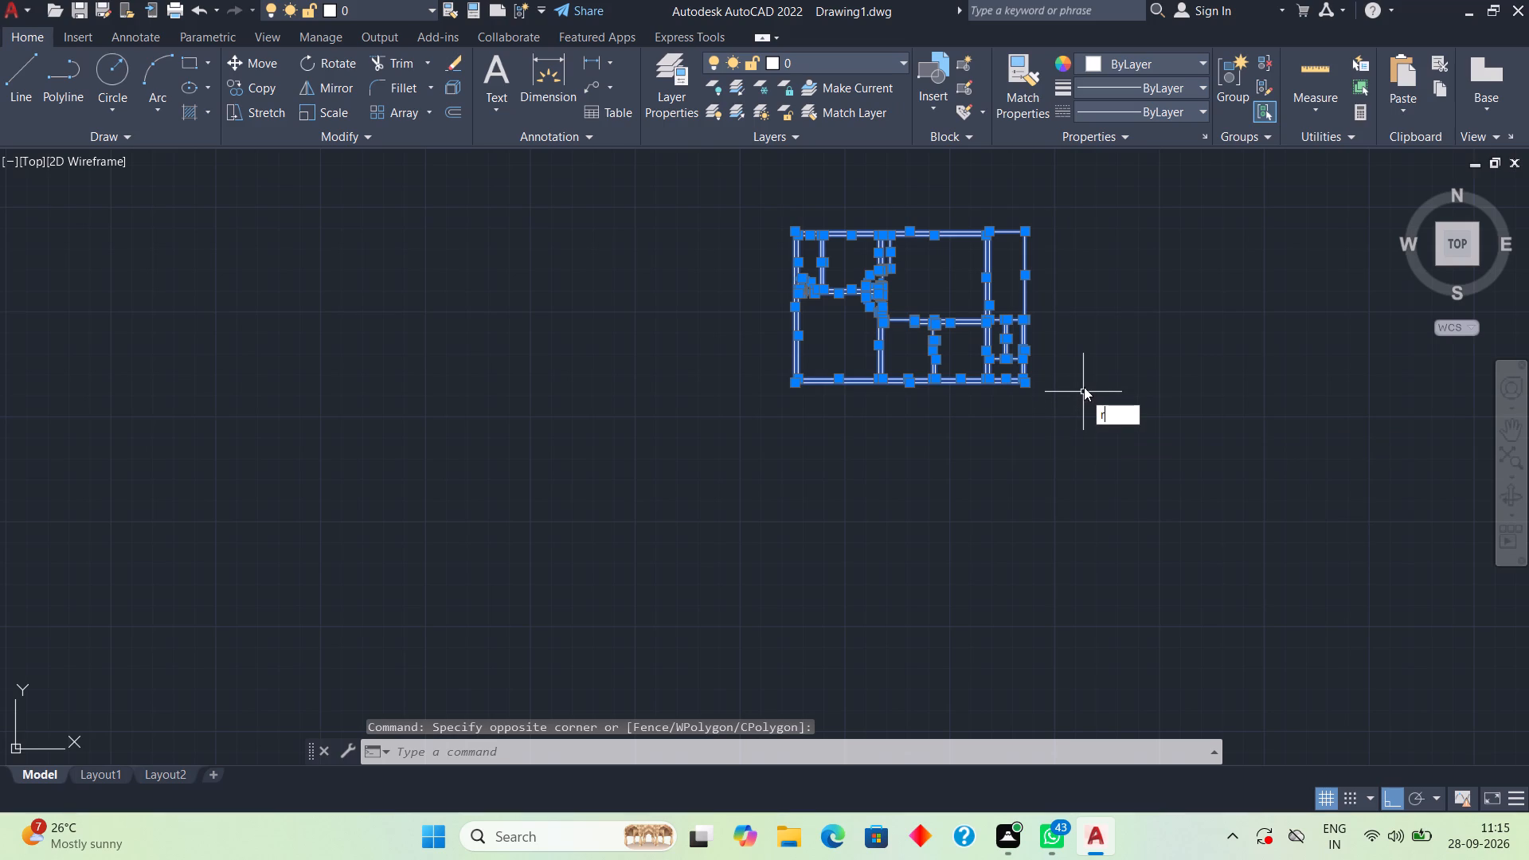
{"action": "key", "text": "o"}
{"action": "key", "text": "space"}
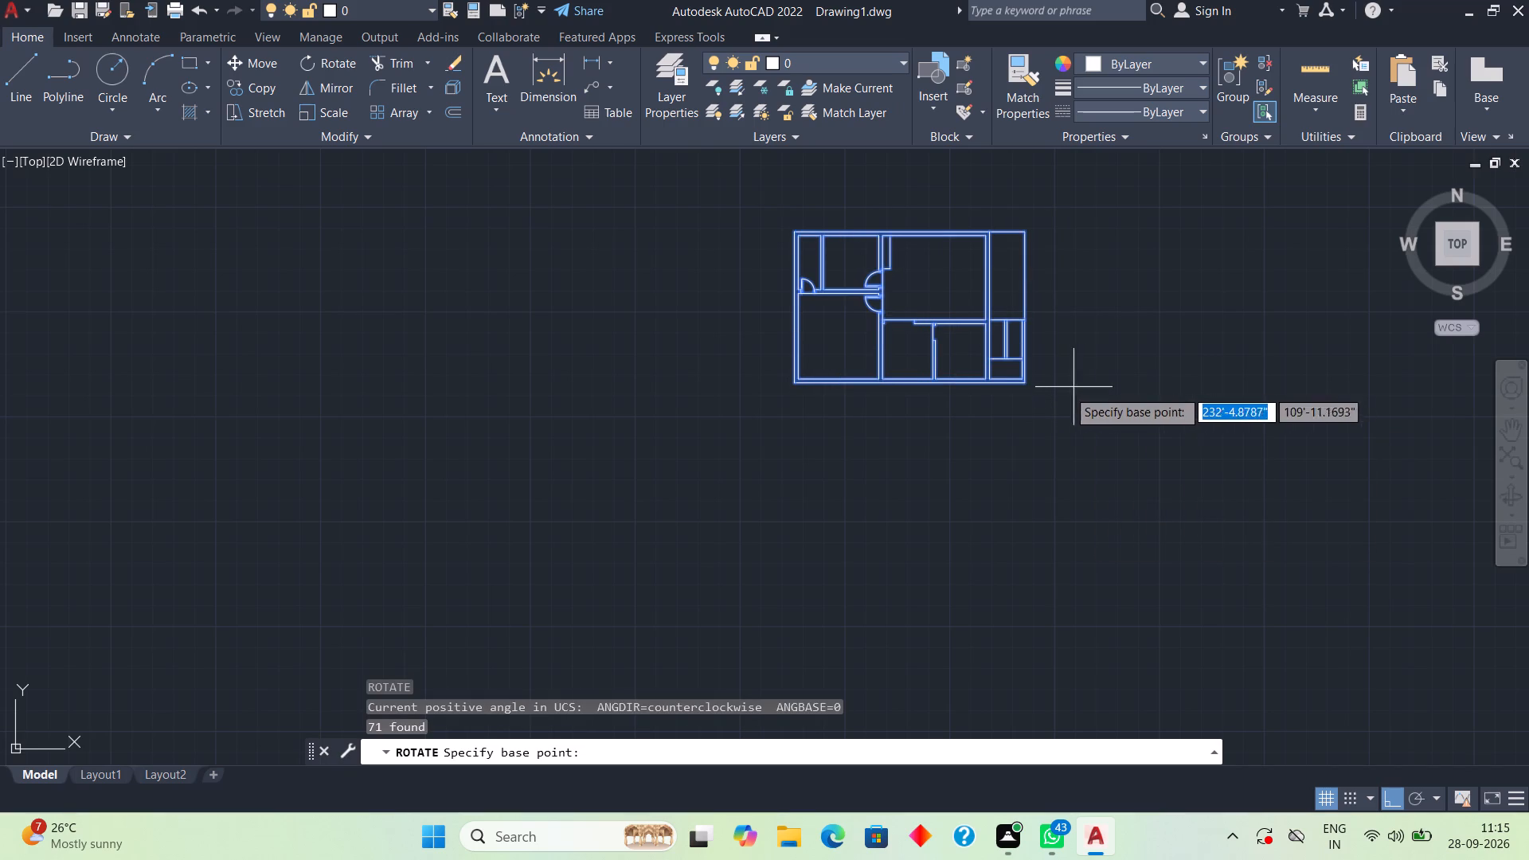
{"action": "left_click", "coordinate": [1026, 232]}
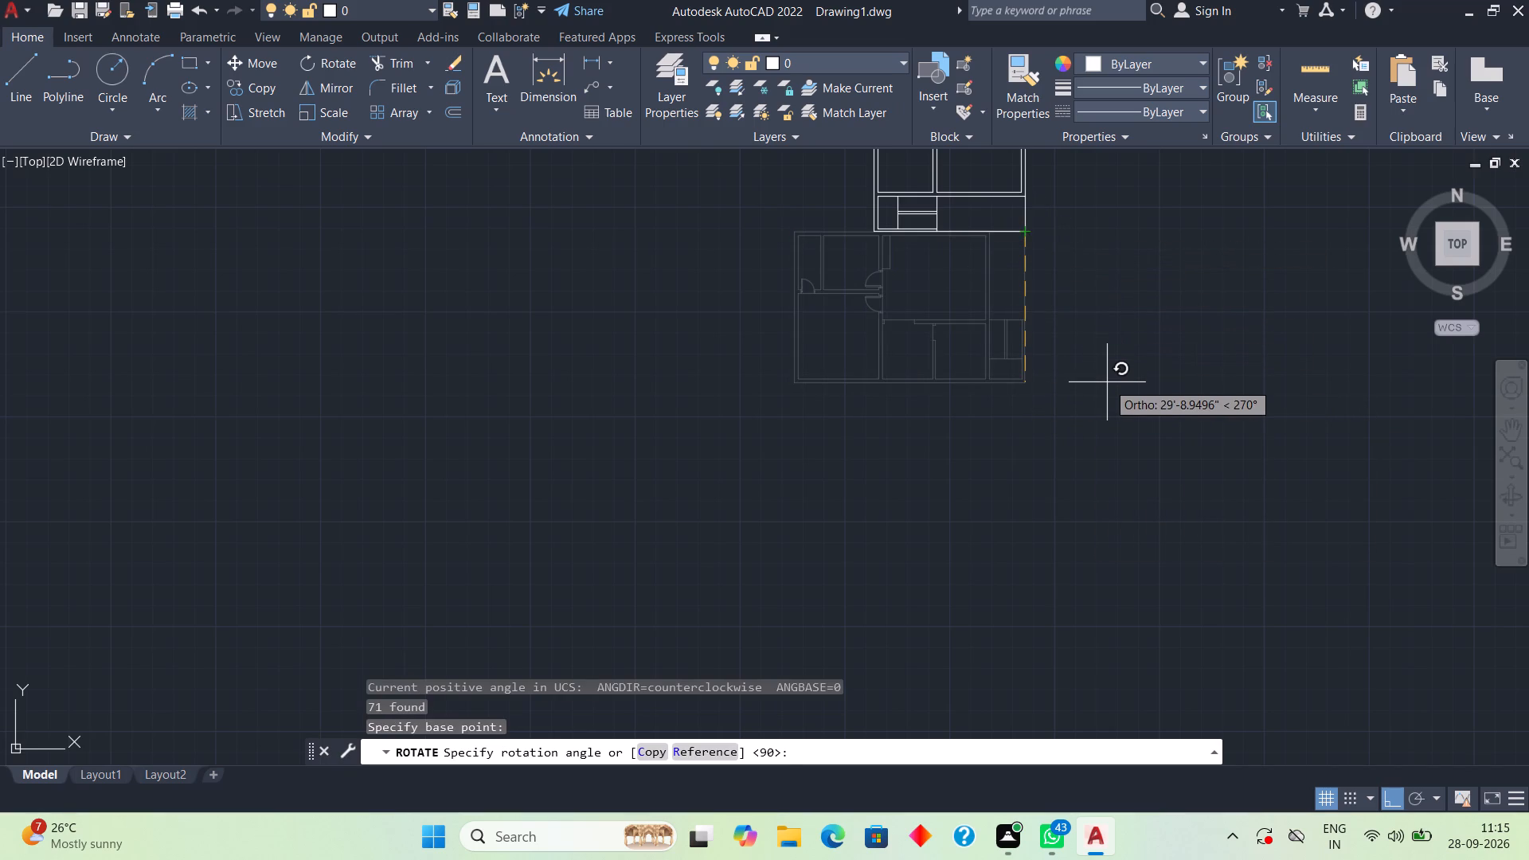
{"action": "left_click", "coordinate": [1107, 382]}
{"action": "key", "text": "space"}
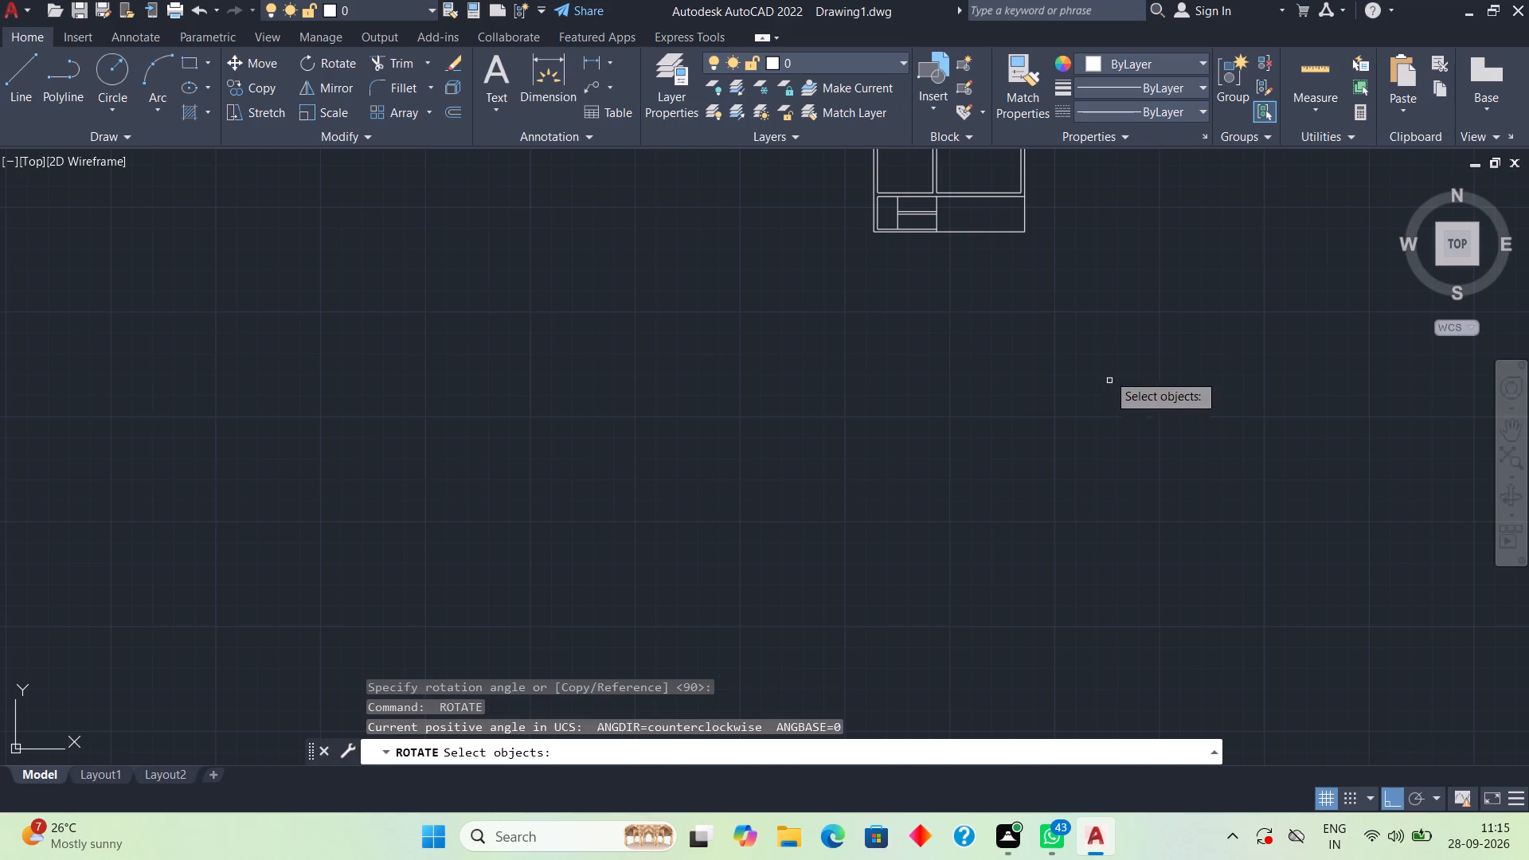
{"action": "middle_click_drag", "start_coordinate": [1065, 303], "coordinate": [1009, 610]}
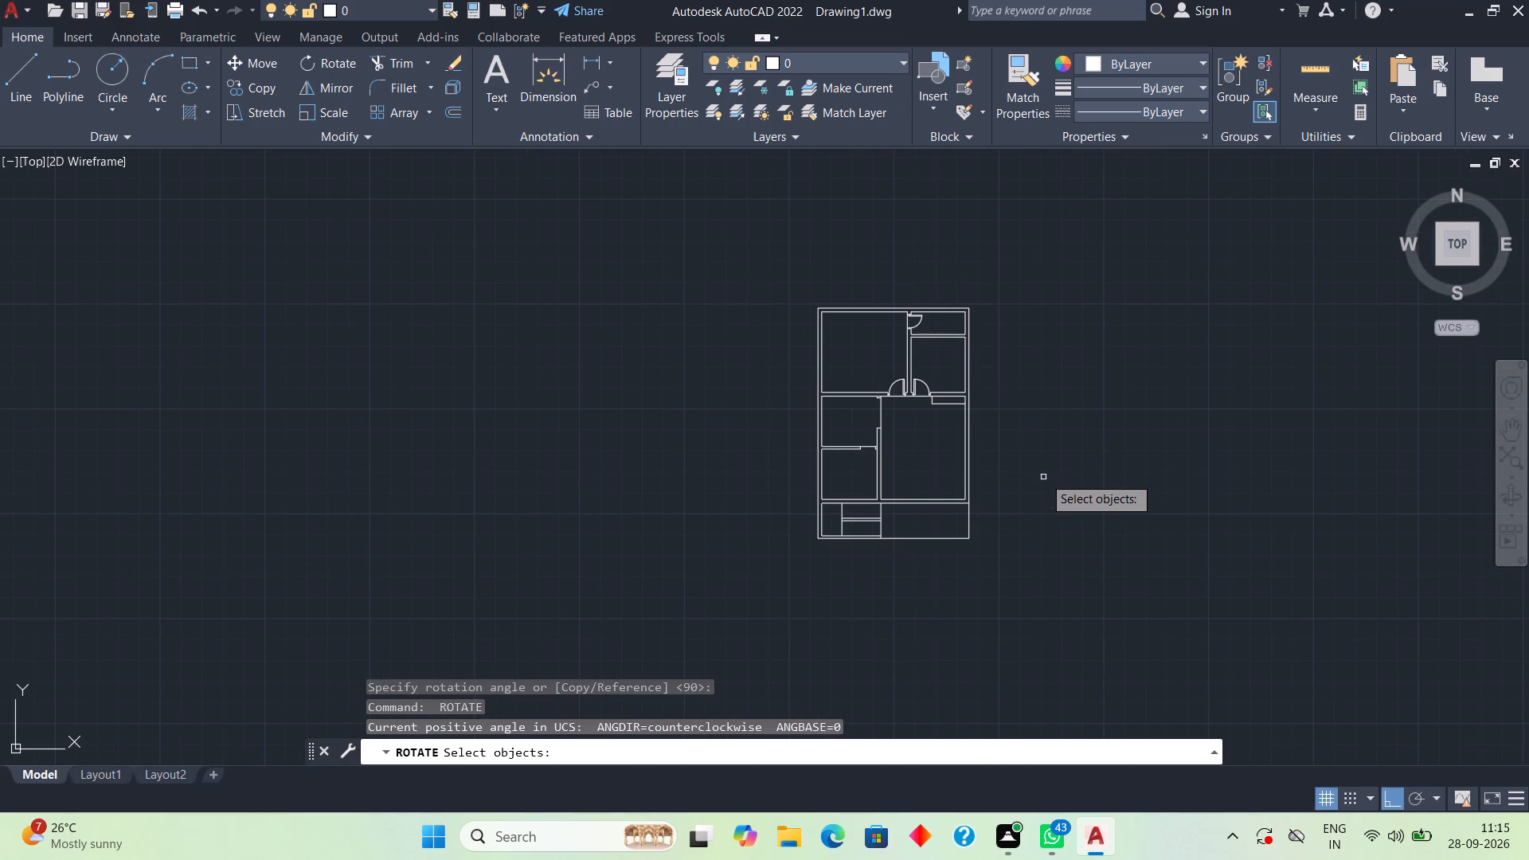
{"action": "key", "text": "space"}
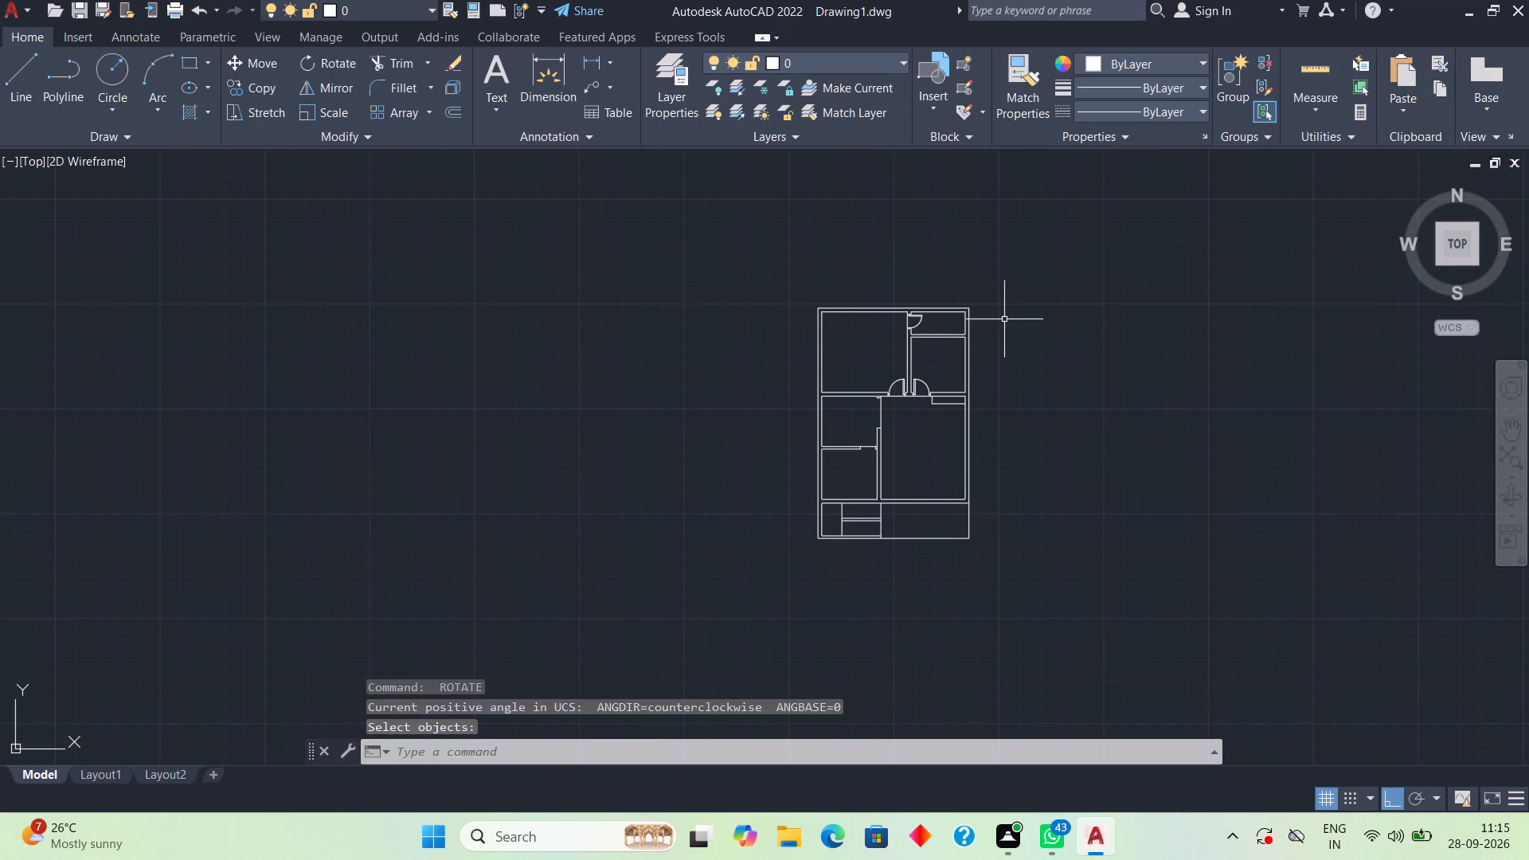
Draw a rectangle 3' long and 9" wide in the empty space to the right of the floor plan.
{"action": "scroll", "coordinate": [1004, 319], "scroll_direction": "up", "scroll_amount": 1}
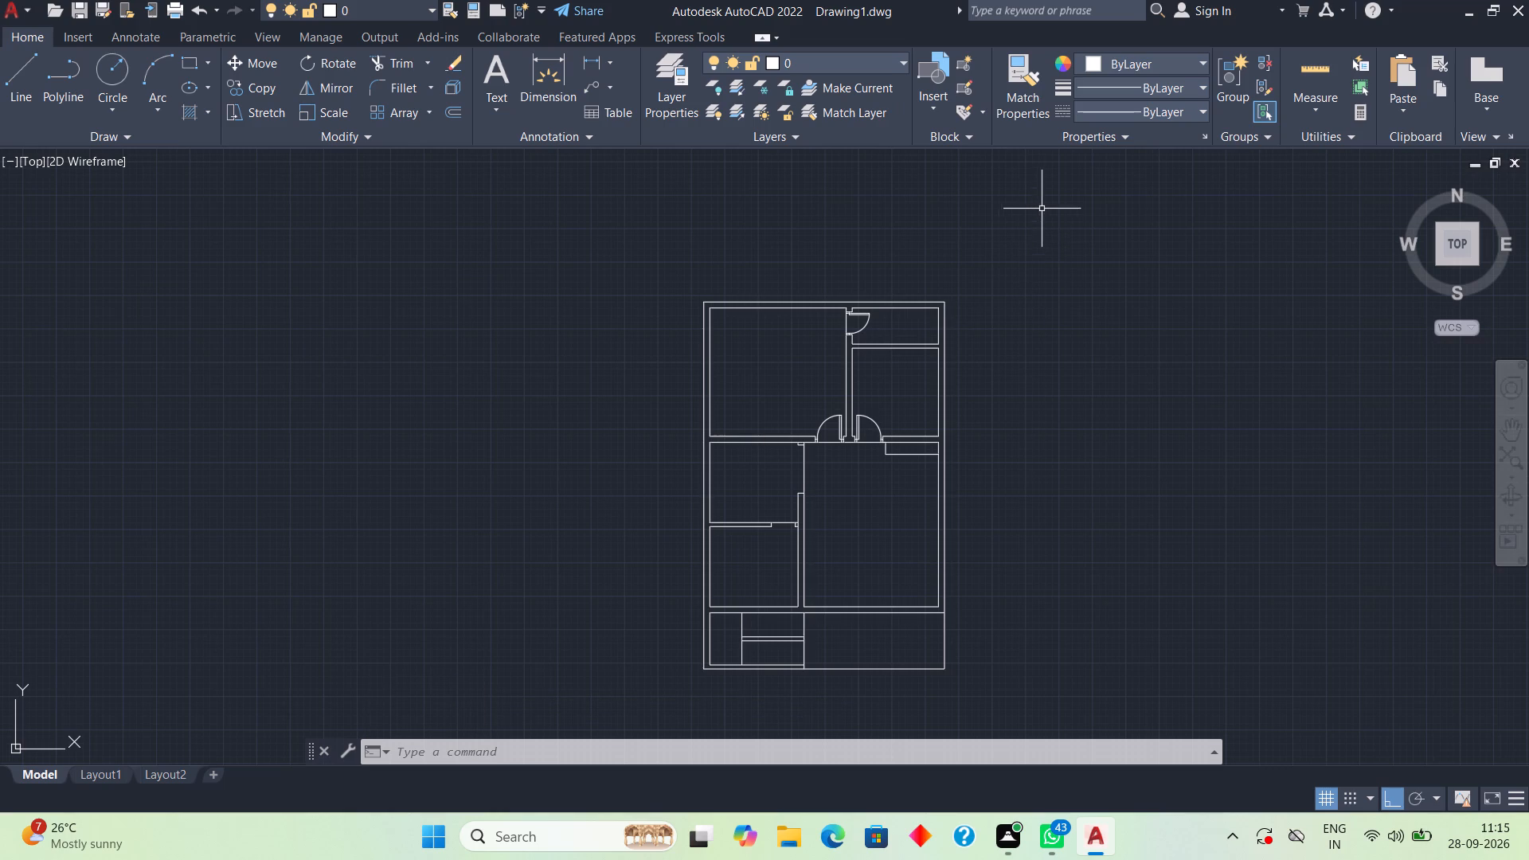
{"action": "type", "text": "rec"}
{"action": "key", "text": "space"}
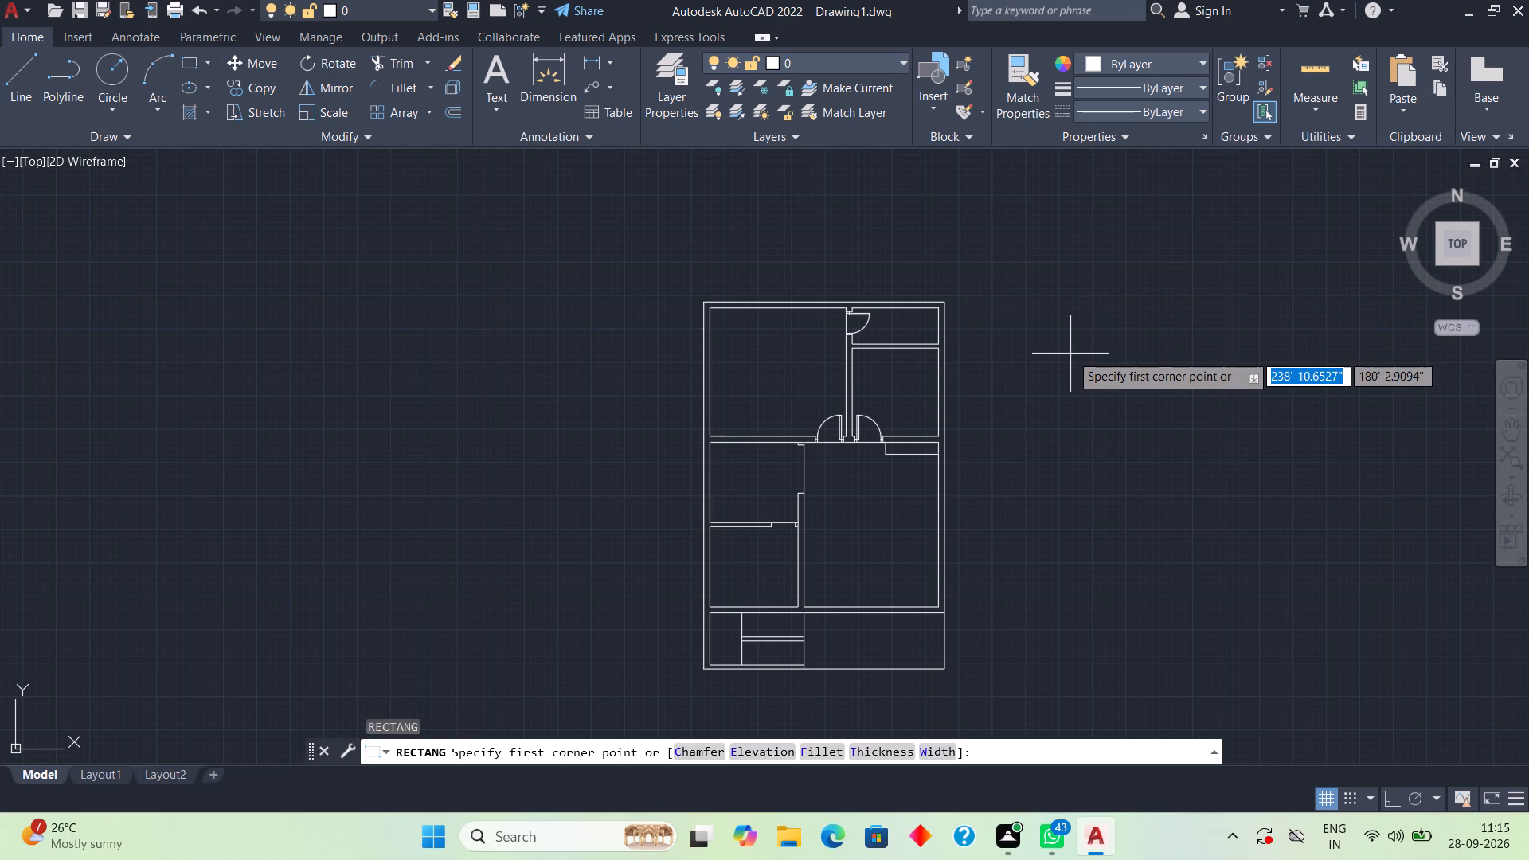
{"action": "left_click", "coordinate": [1070, 354]}
{"action": "key", "text": "d"}
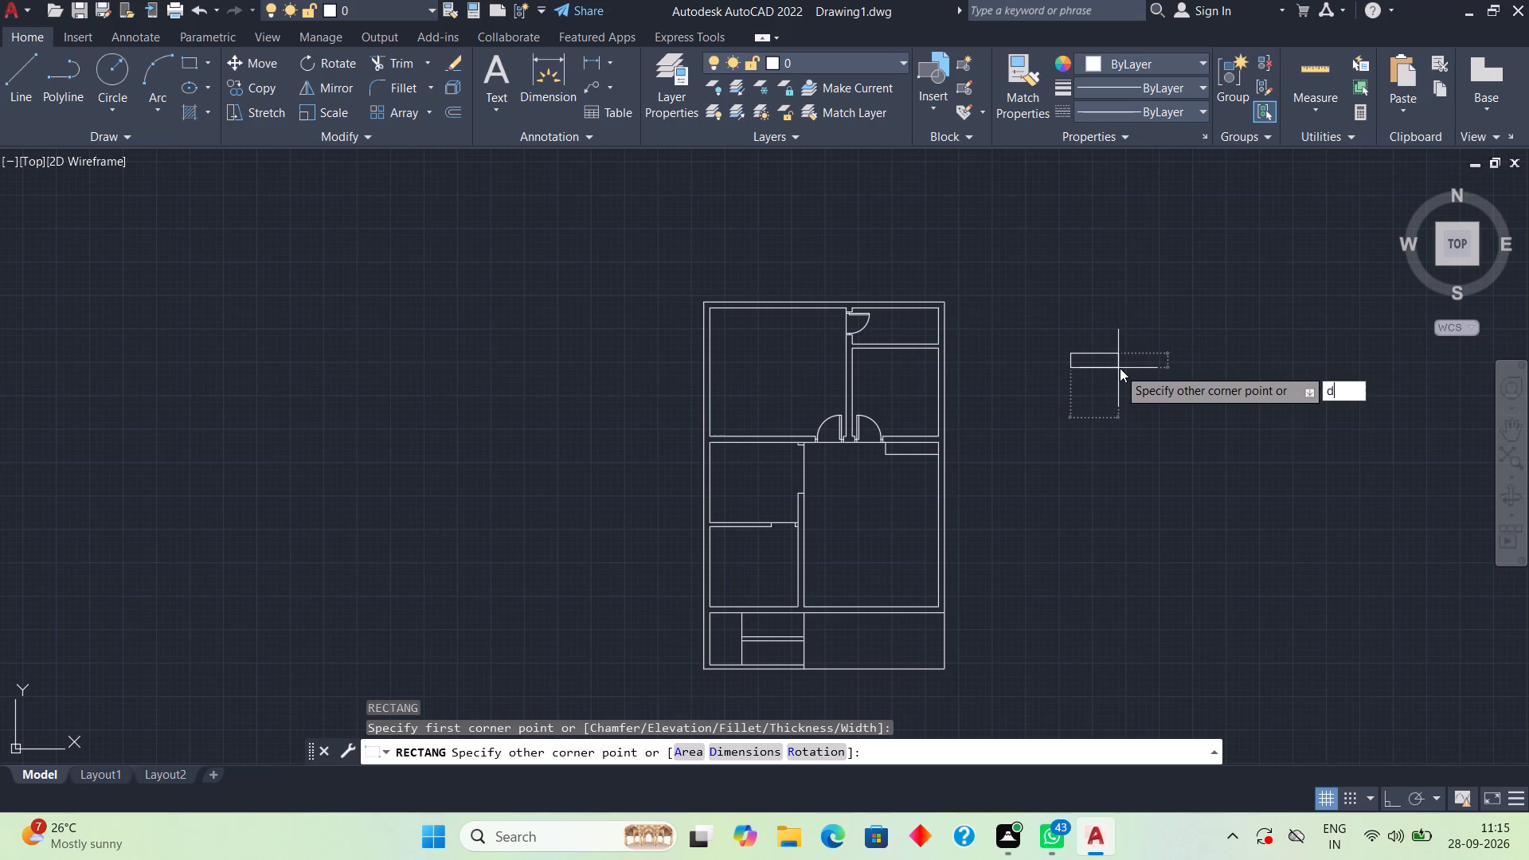
{"action": "key", "text": "space"}
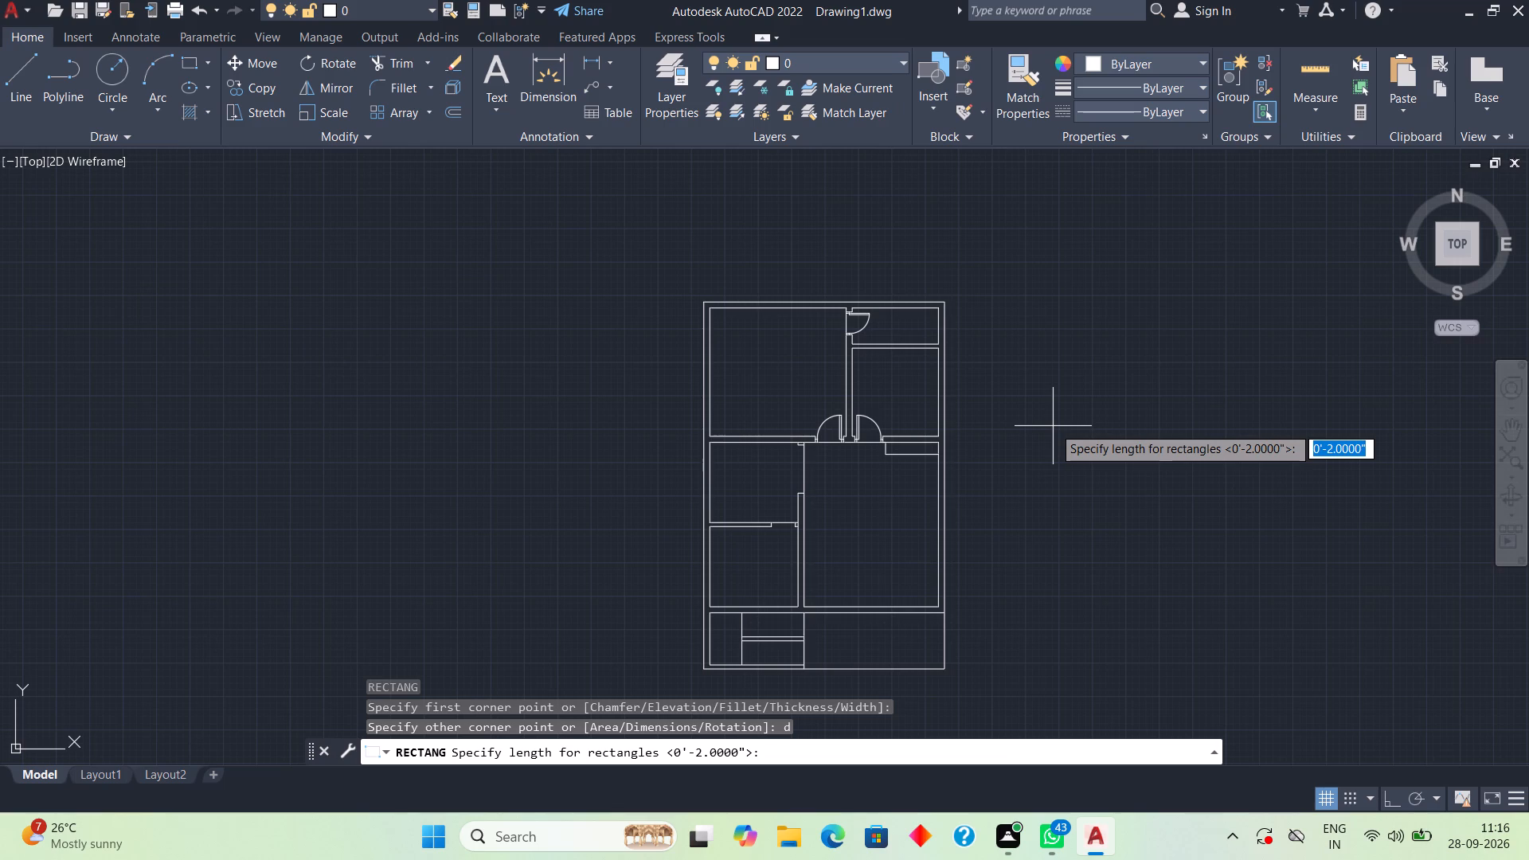
{"action": "key", "text": "3"}
{"action": "key", "text": "apostrophe"}
{"action": "key", "text": "Return"}
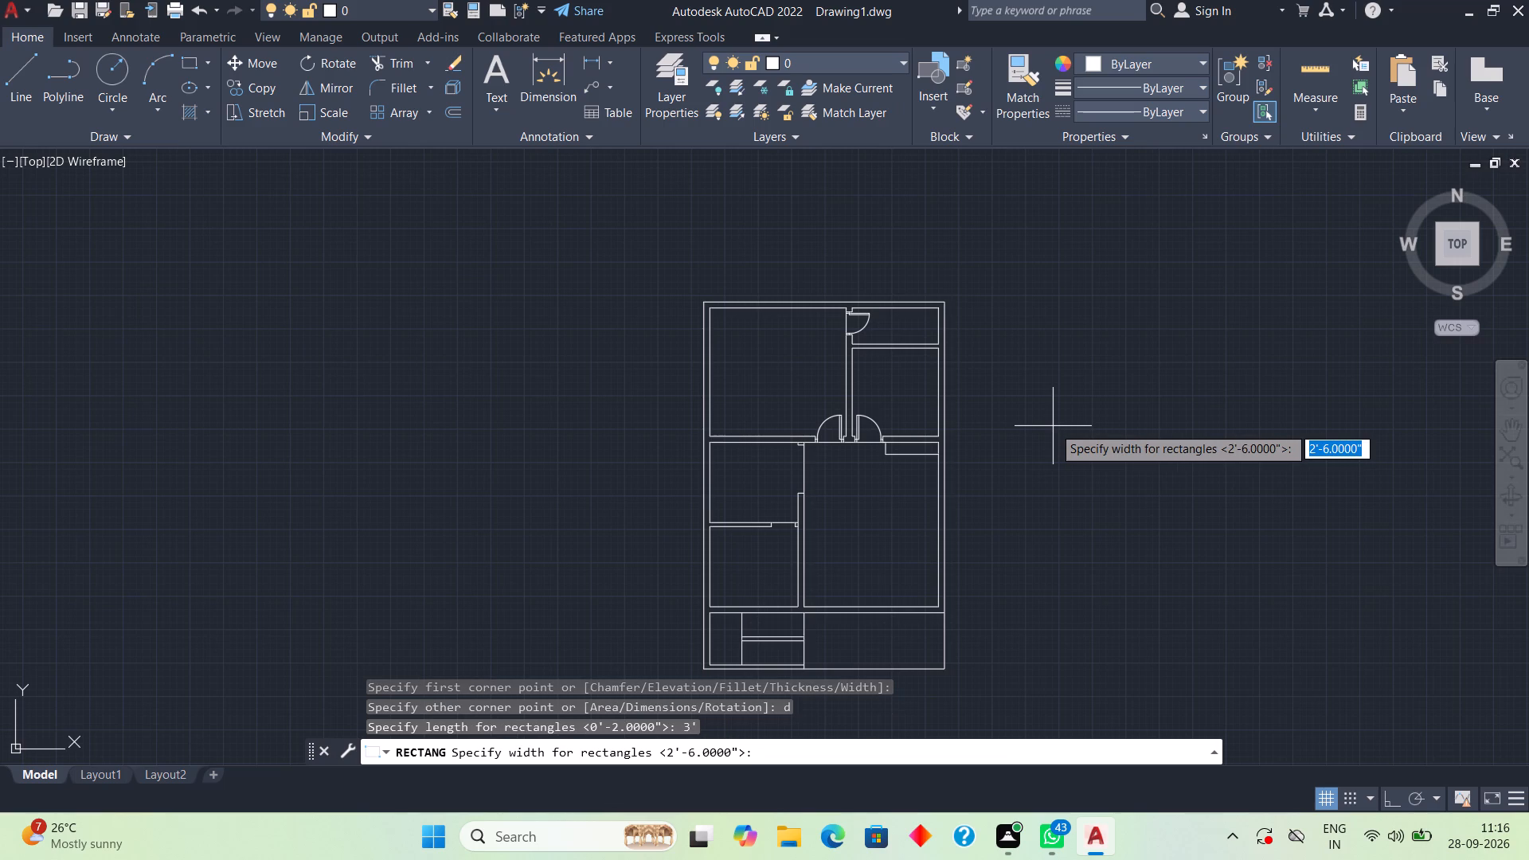
{"action": "type", "text": "9\""}
{"action": "key", "text": "Return"}
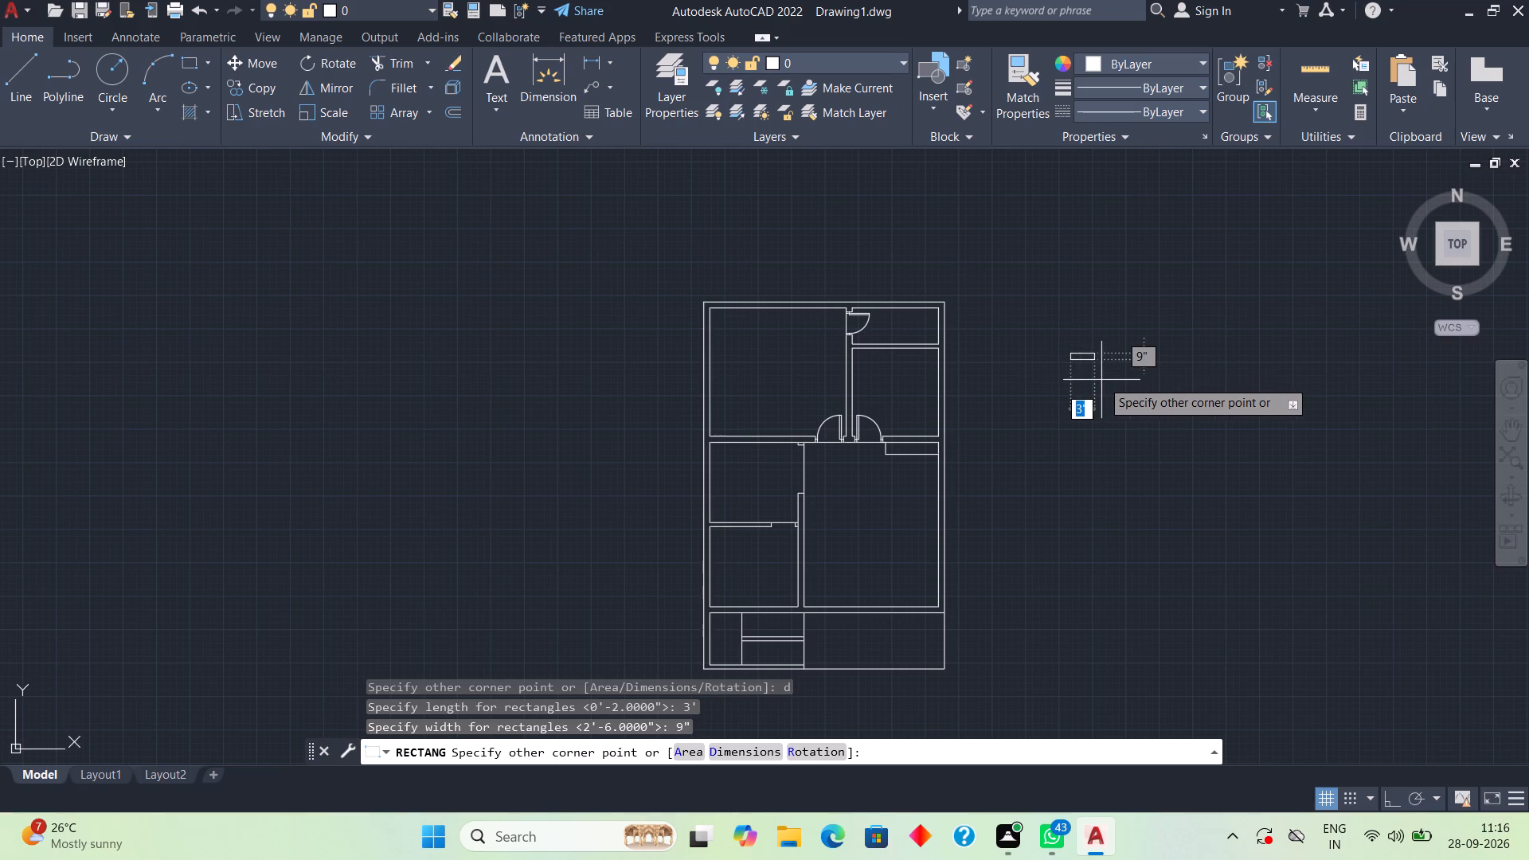
{"action": "left_click", "coordinate": [1064, 377]}
Draw a horizontal centre line across the new rectangle, joining the midpoints of its two short sides.
{"action": "scroll", "coordinate": [1035, 380], "scroll_direction": "up", "scroll_amount": 2}
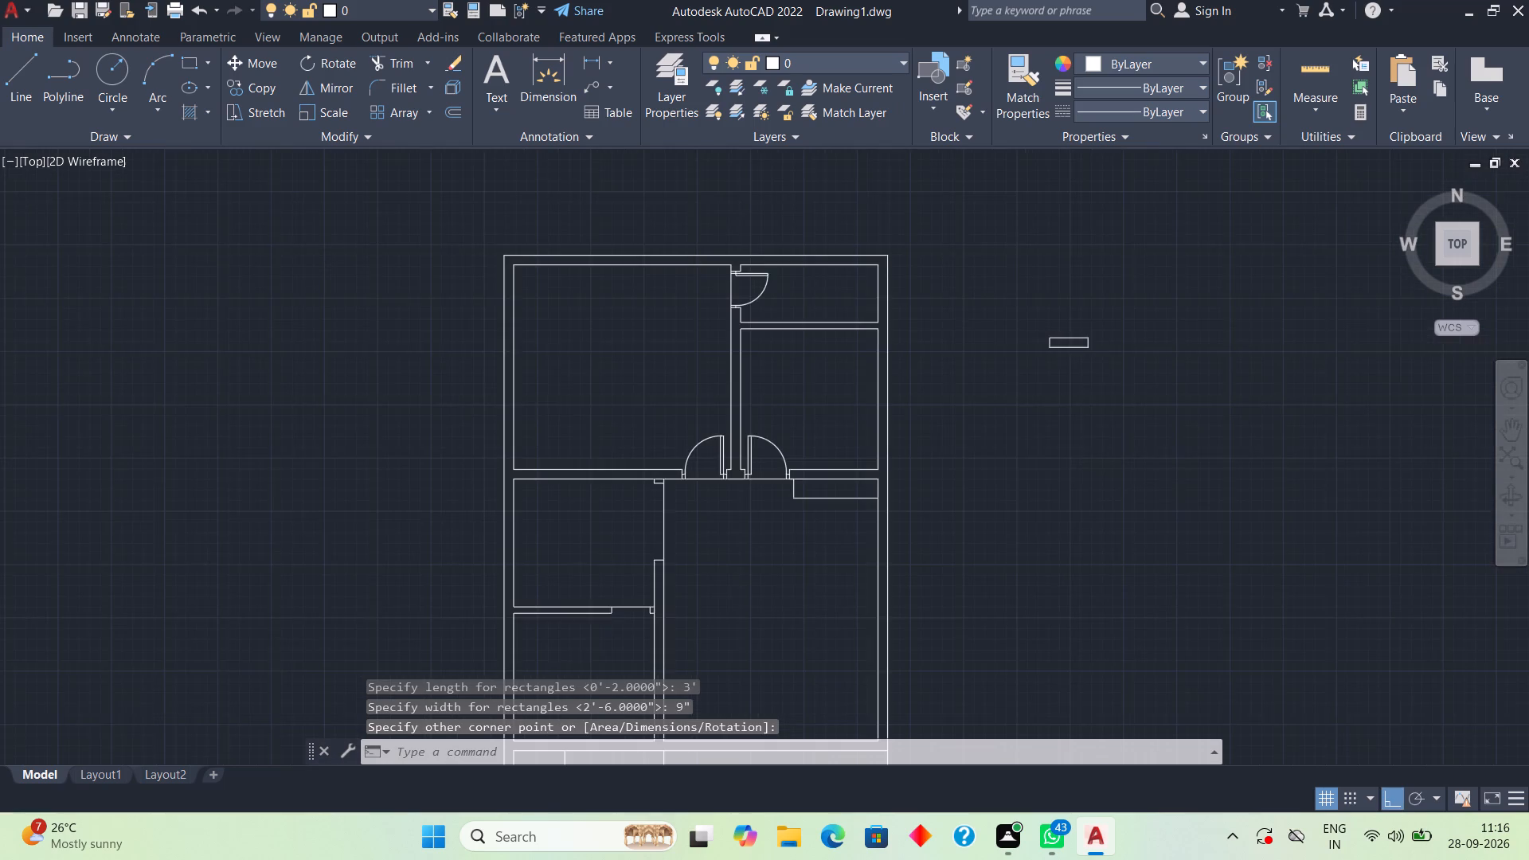
{"action": "middle_click_drag", "start_coordinate": [1133, 236], "coordinate": [1093, 324]}
{"action": "scroll", "coordinate": [1133, 236], "scroll_direction": "up", "scroll_amount": 1}
{"action": "scroll", "coordinate": [1013, 362], "scroll_direction": "up", "scroll_amount": 2}
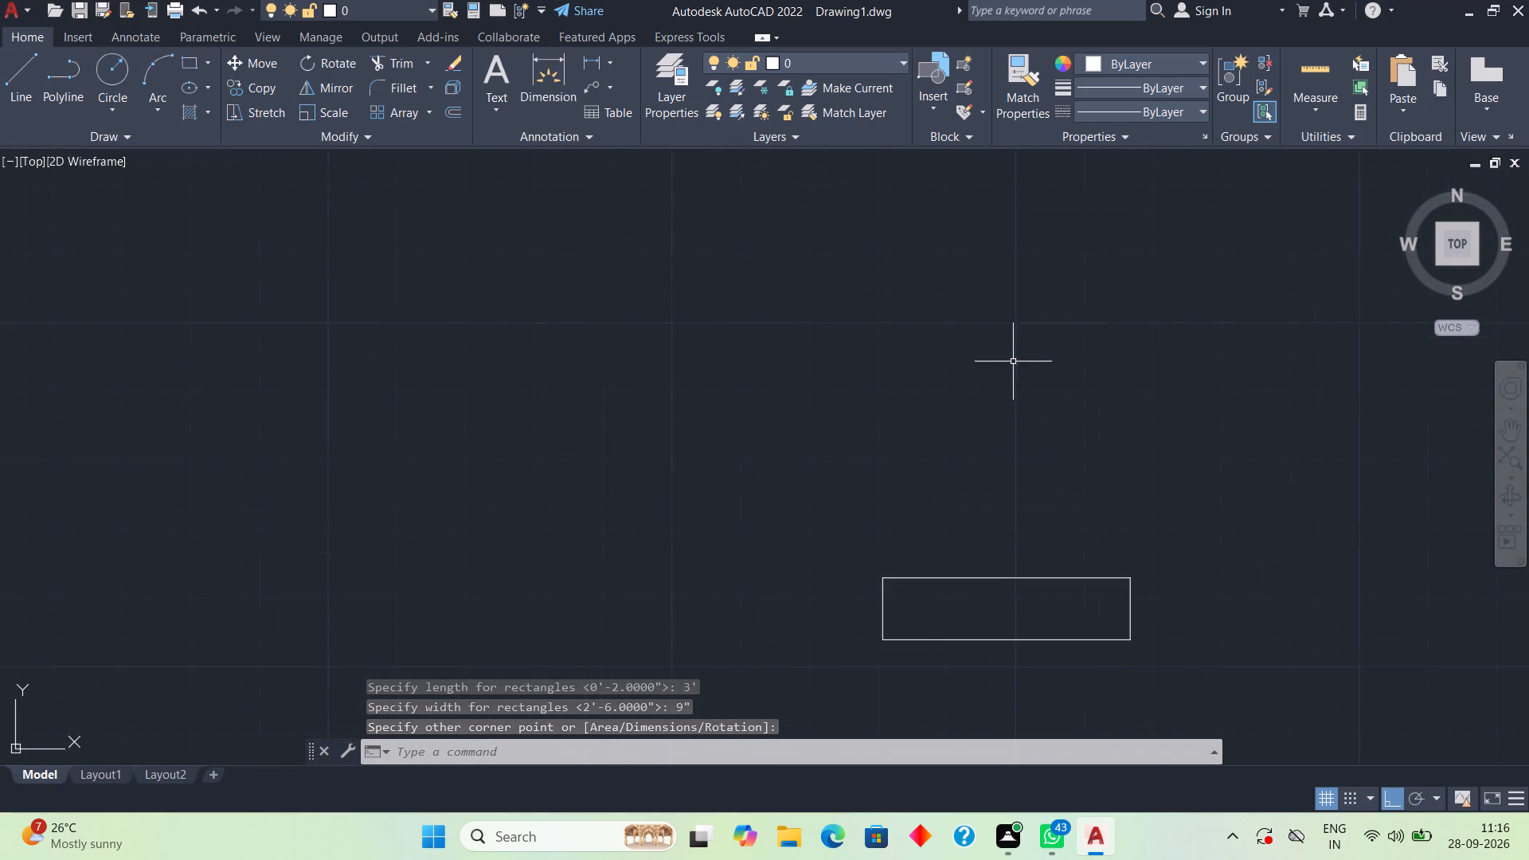
{"action": "scroll", "coordinate": [974, 672], "scroll_direction": "up", "scroll_amount": 2}
{"action": "key", "text": "l"}
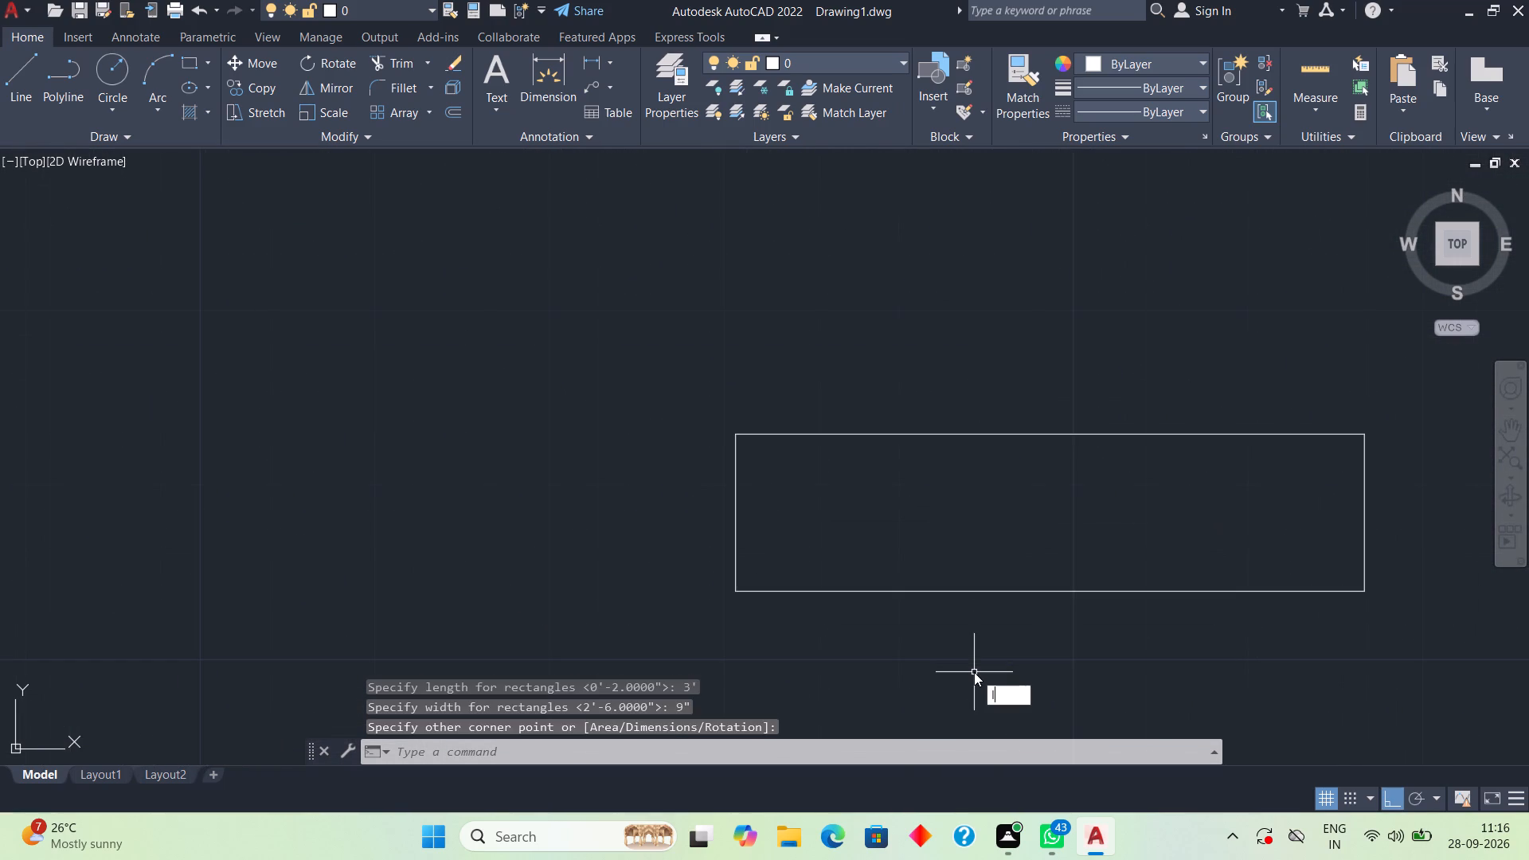
{"action": "key", "text": "space"}
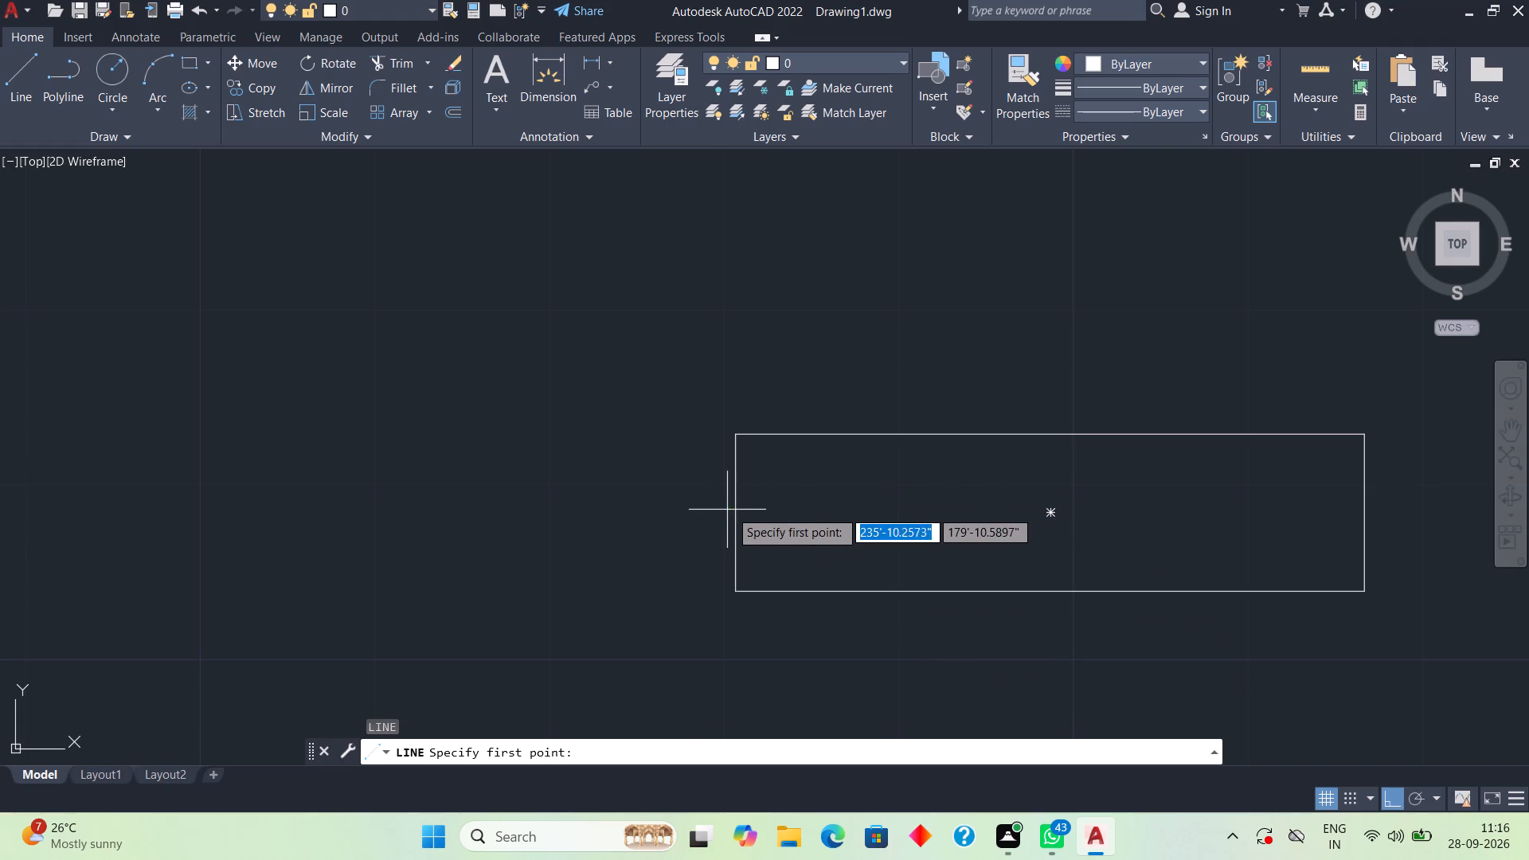
{"action": "left_click", "coordinate": [740, 509]}
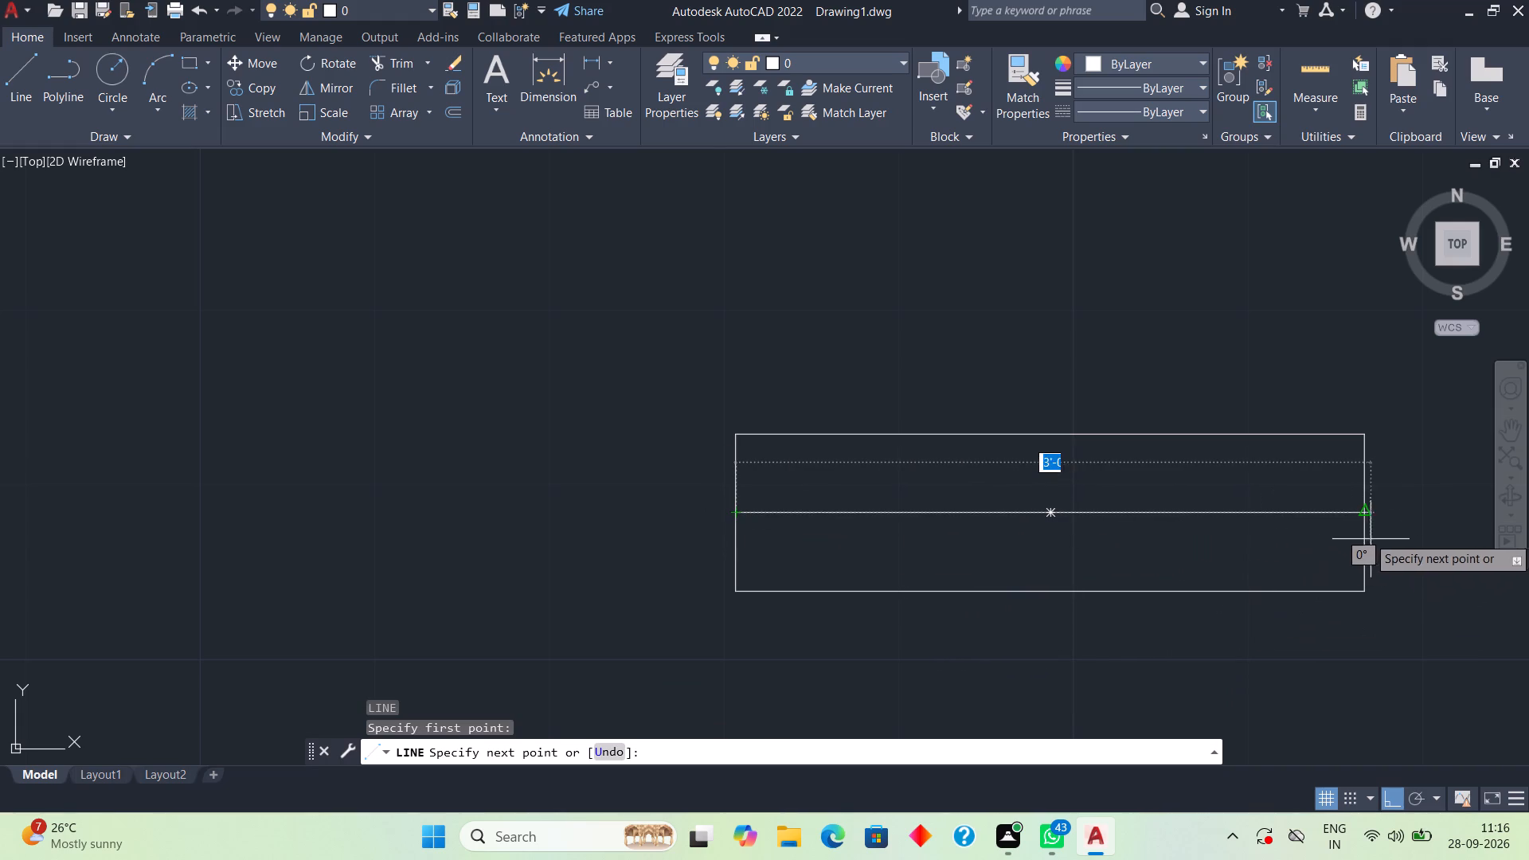
{"action": "left_click", "coordinate": [1368, 511]}
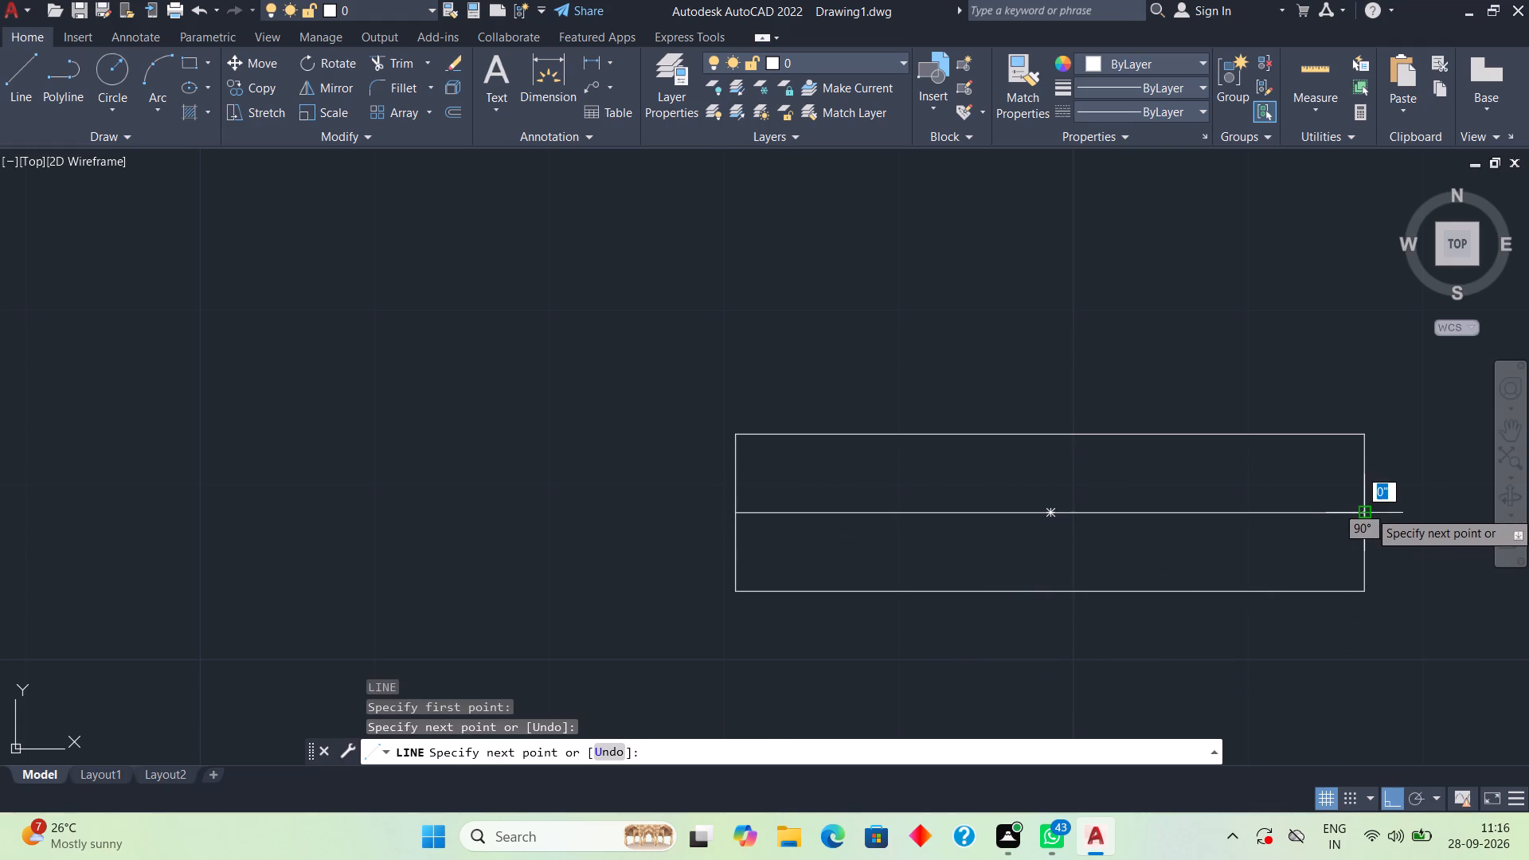
{"action": "key", "text": "space"}
Offset the rectangle's horizontal centre line upward by 1.5" using the Through option.
{"action": "key", "text": "o"}
{"action": "key", "text": "space"}
{"action": "key", "text": "space"}
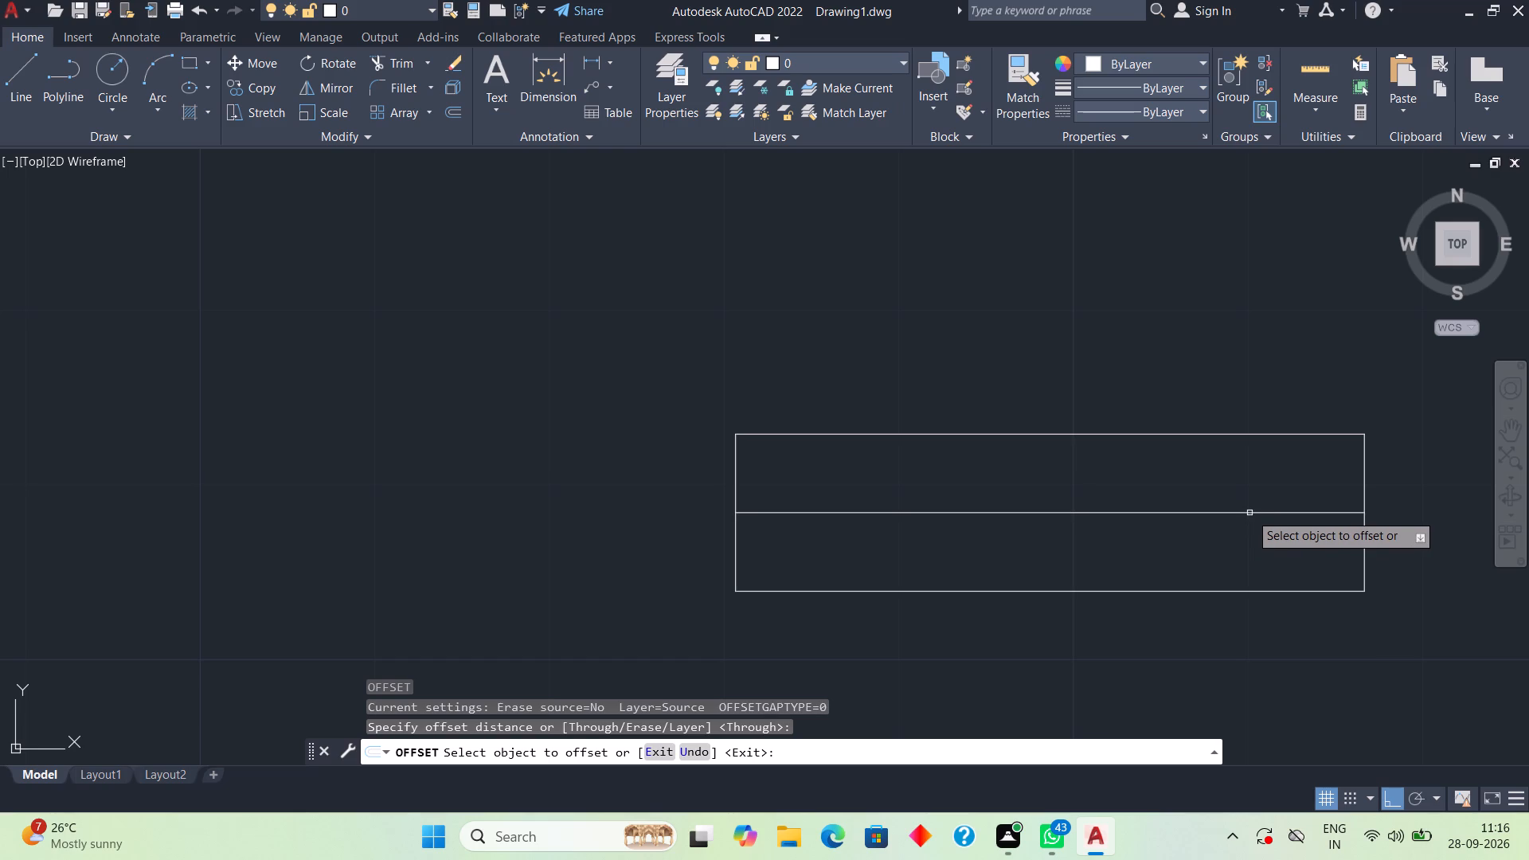
{"action": "left_click", "coordinate": [1249, 513]}
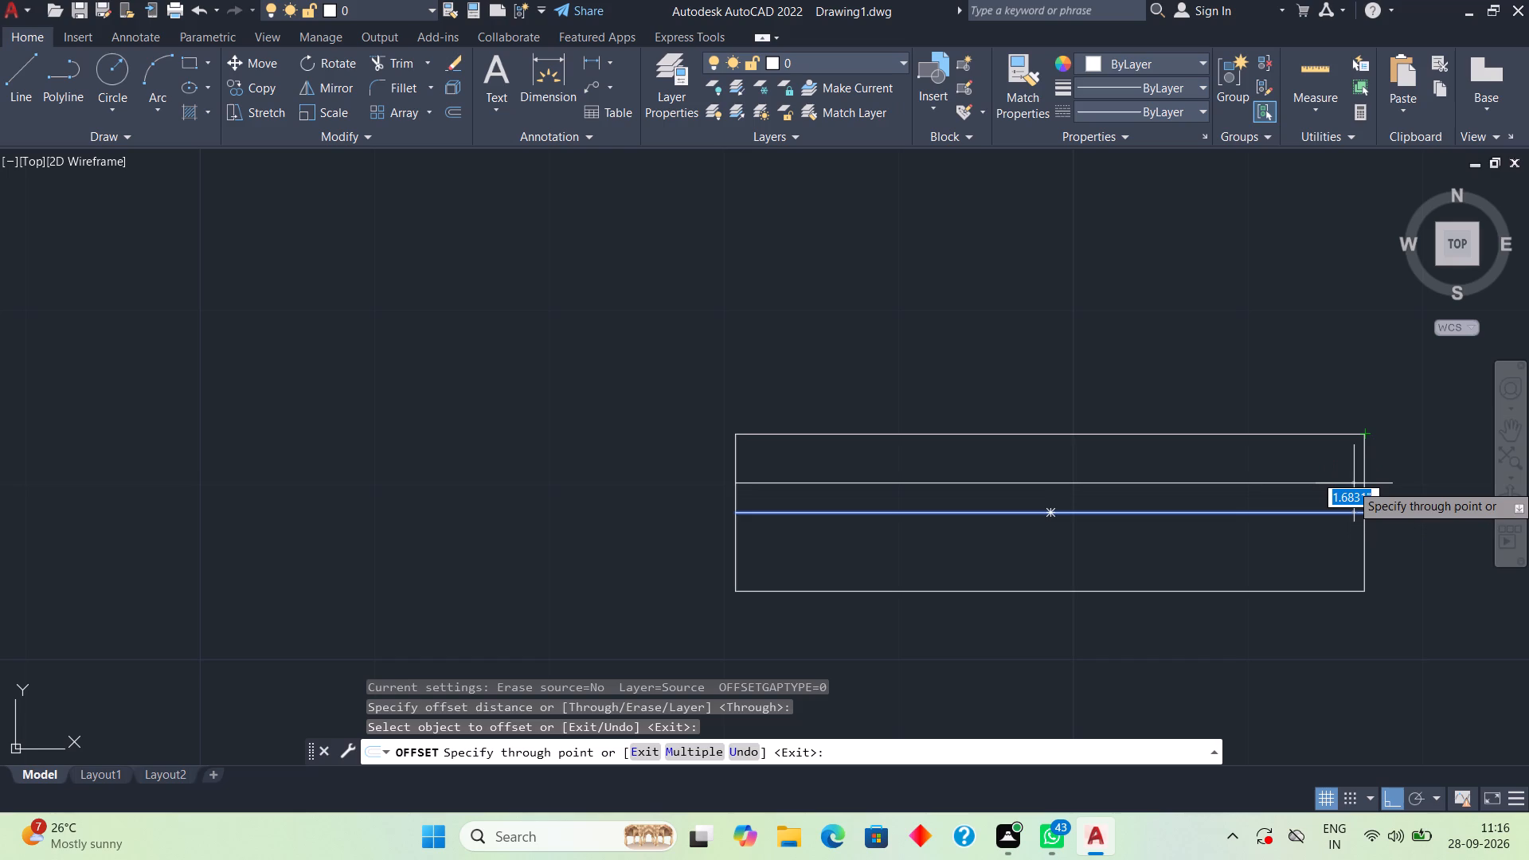
{"action": "key", "text": "1"}
{"action": "key", "text": "period"}
{"action": "key", "text": "5"}
{"action": "key", "text": "shift+quotedbl"}
{"action": "key", "text": "Return"}
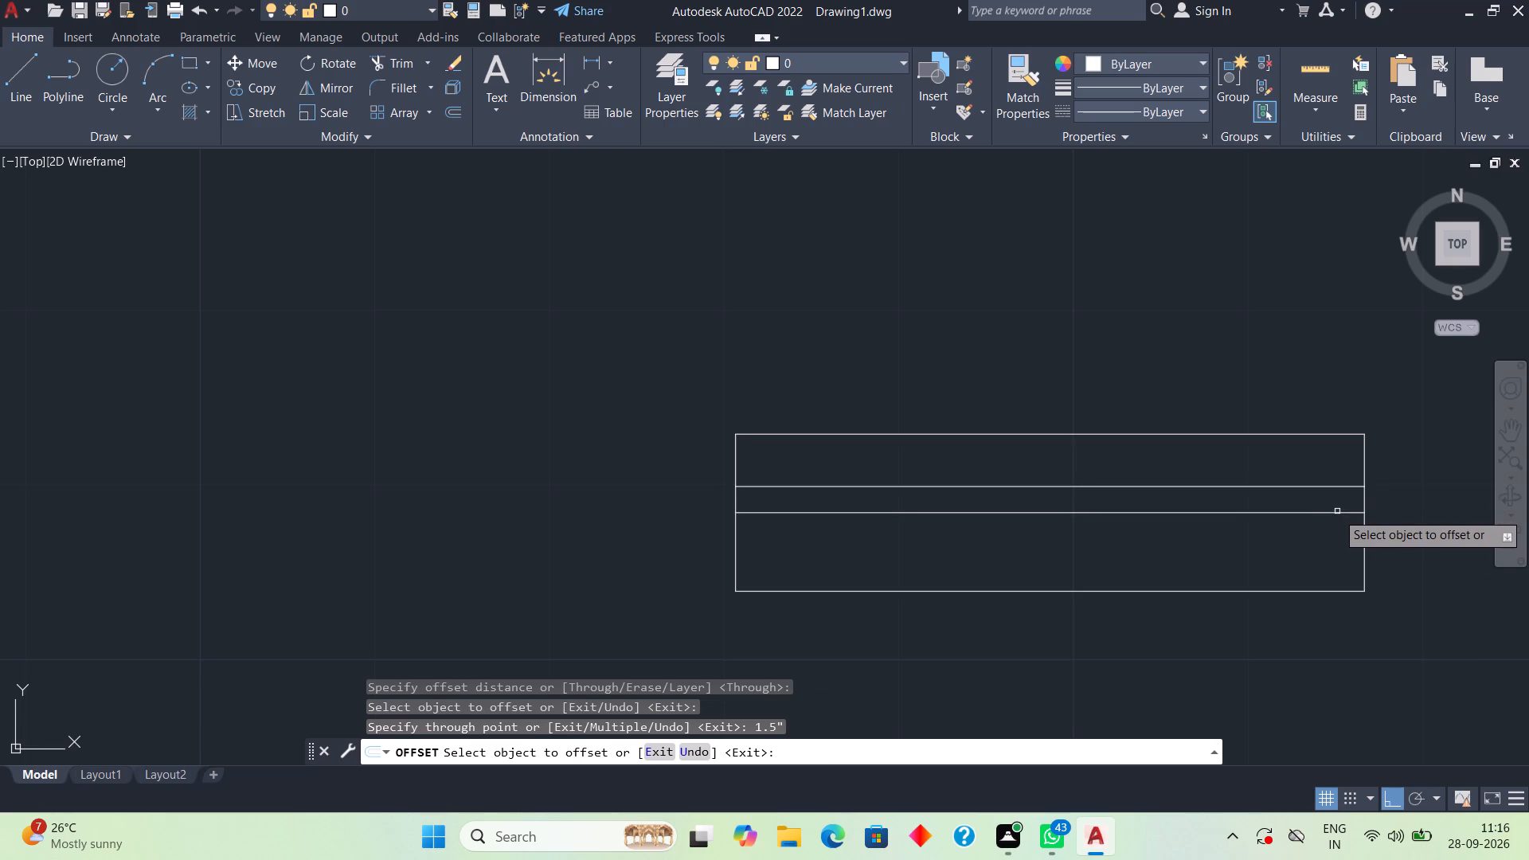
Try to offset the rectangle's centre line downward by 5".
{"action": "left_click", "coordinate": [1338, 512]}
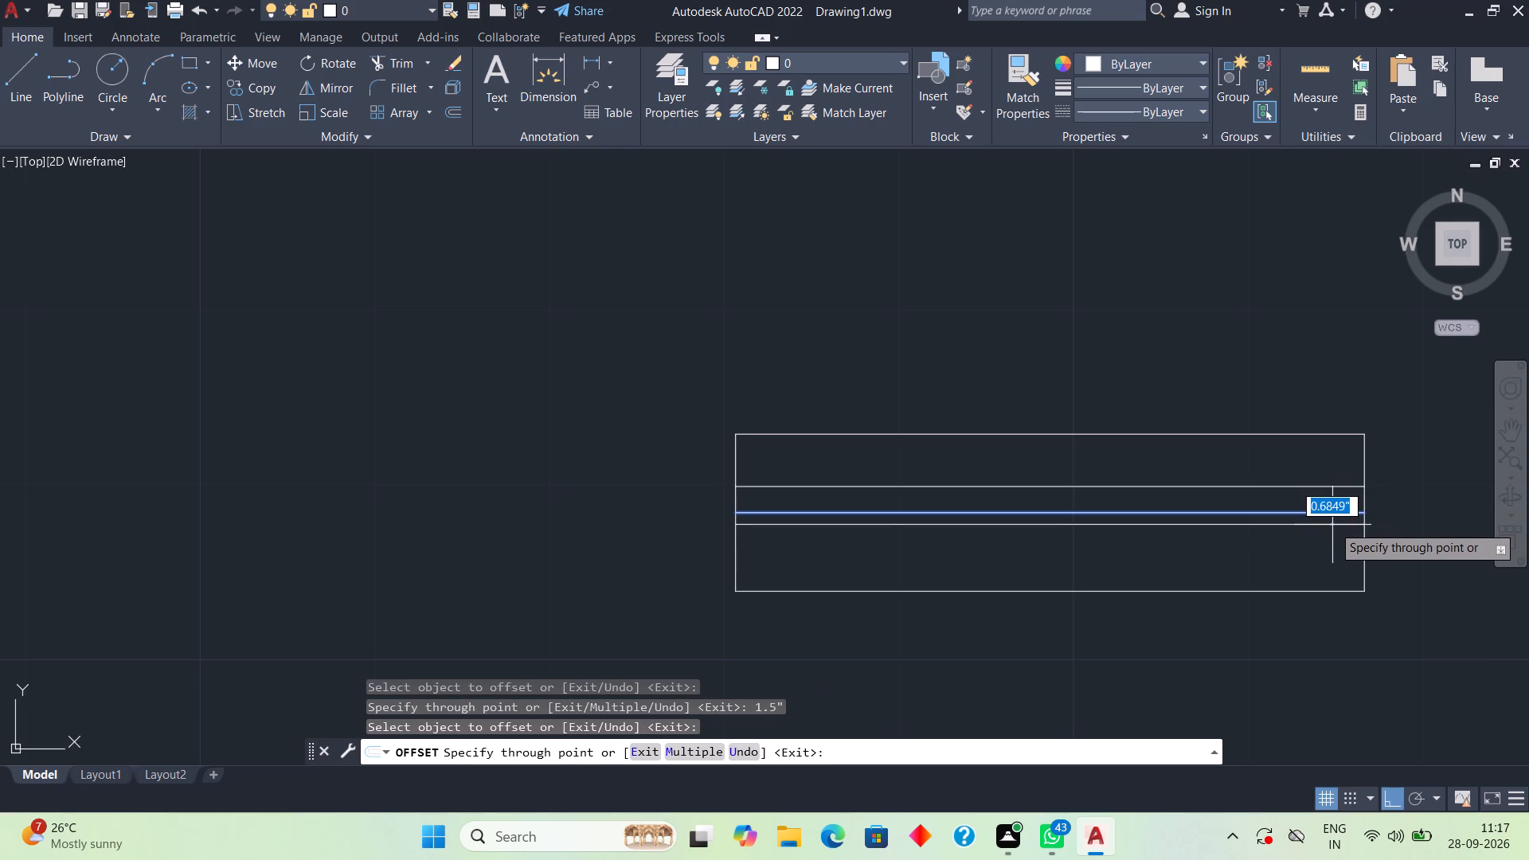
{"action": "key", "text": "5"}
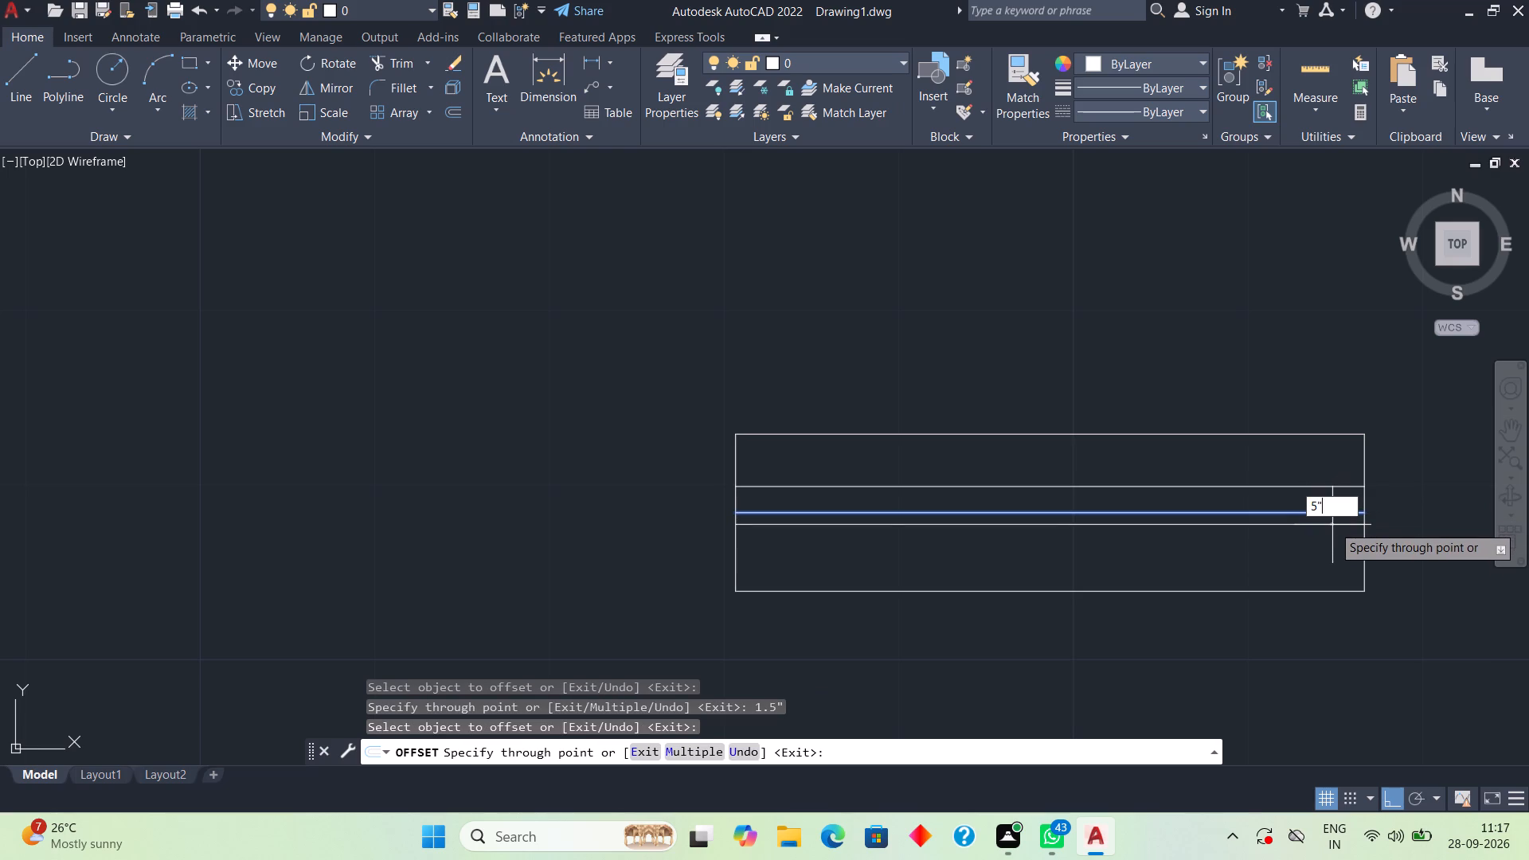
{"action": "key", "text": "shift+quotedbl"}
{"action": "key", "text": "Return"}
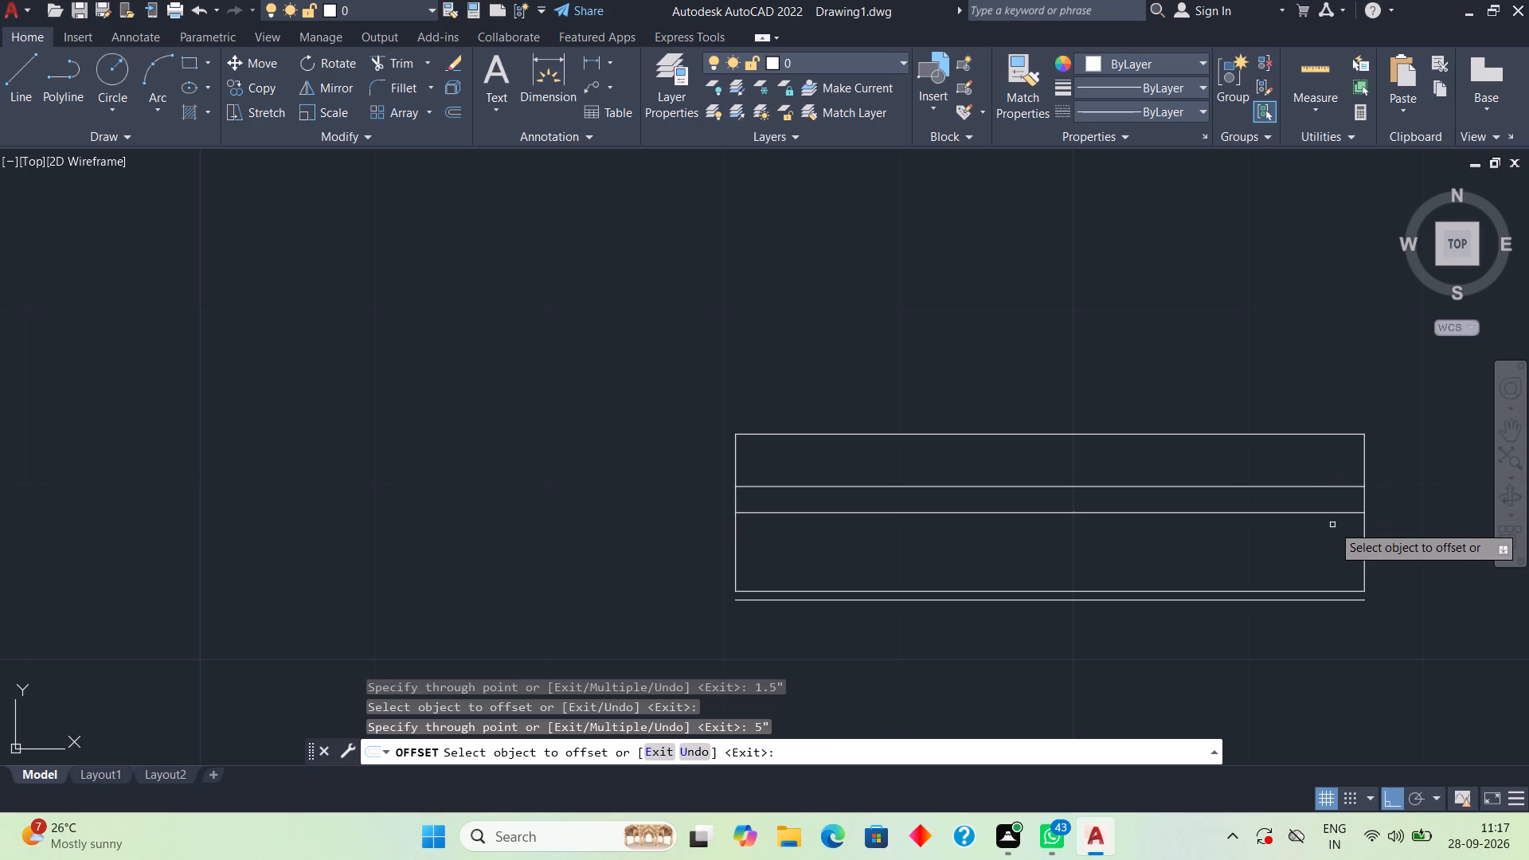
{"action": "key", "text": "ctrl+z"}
Offset the rectangle's centre line downward by .6".
{"action": "left_click", "coordinate": [1255, 514]}
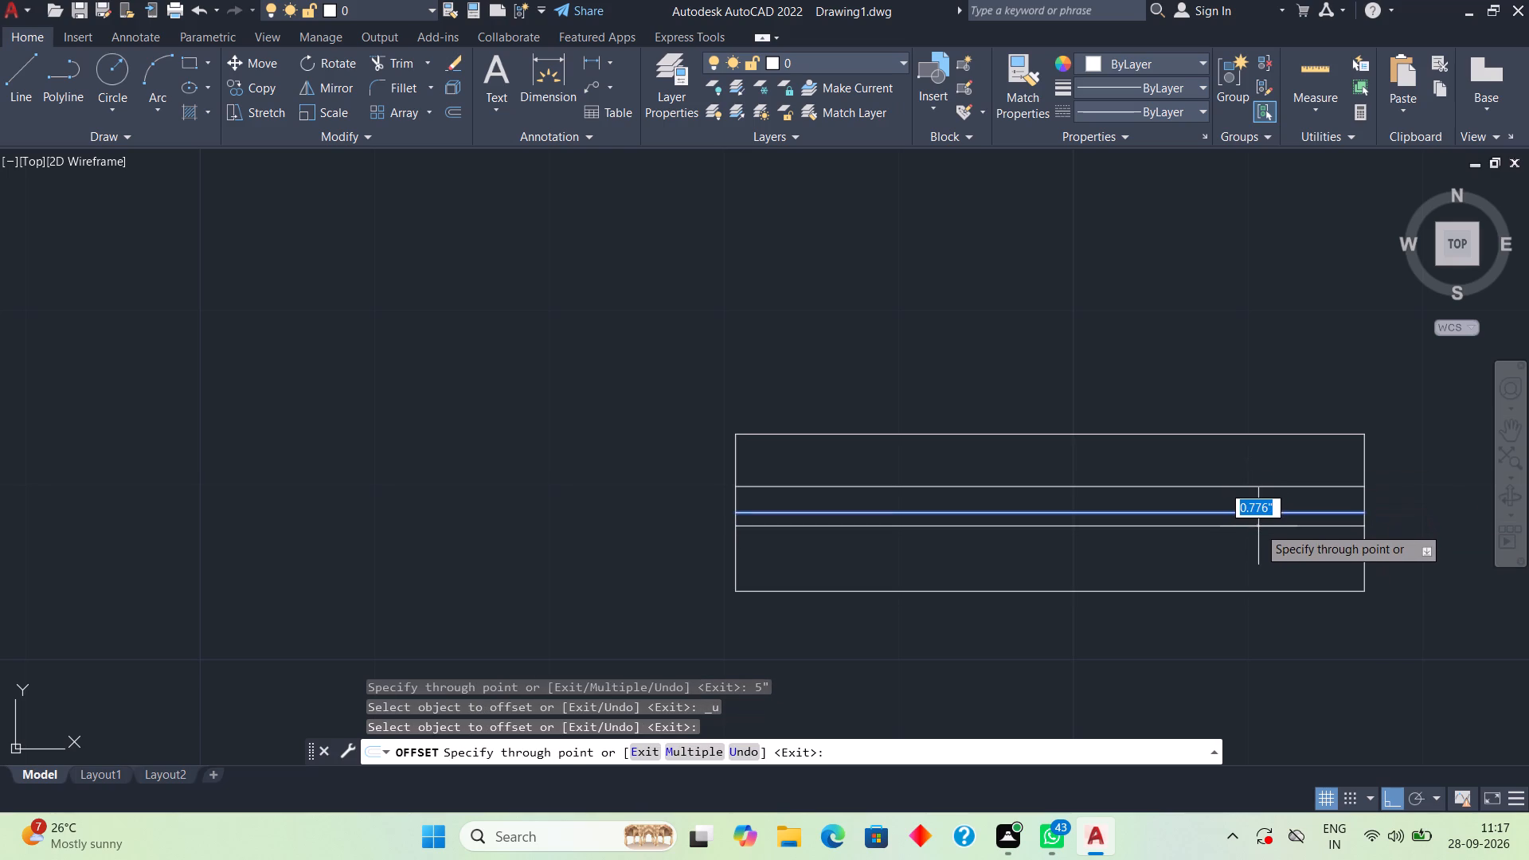
{"action": "key", "text": "6"}
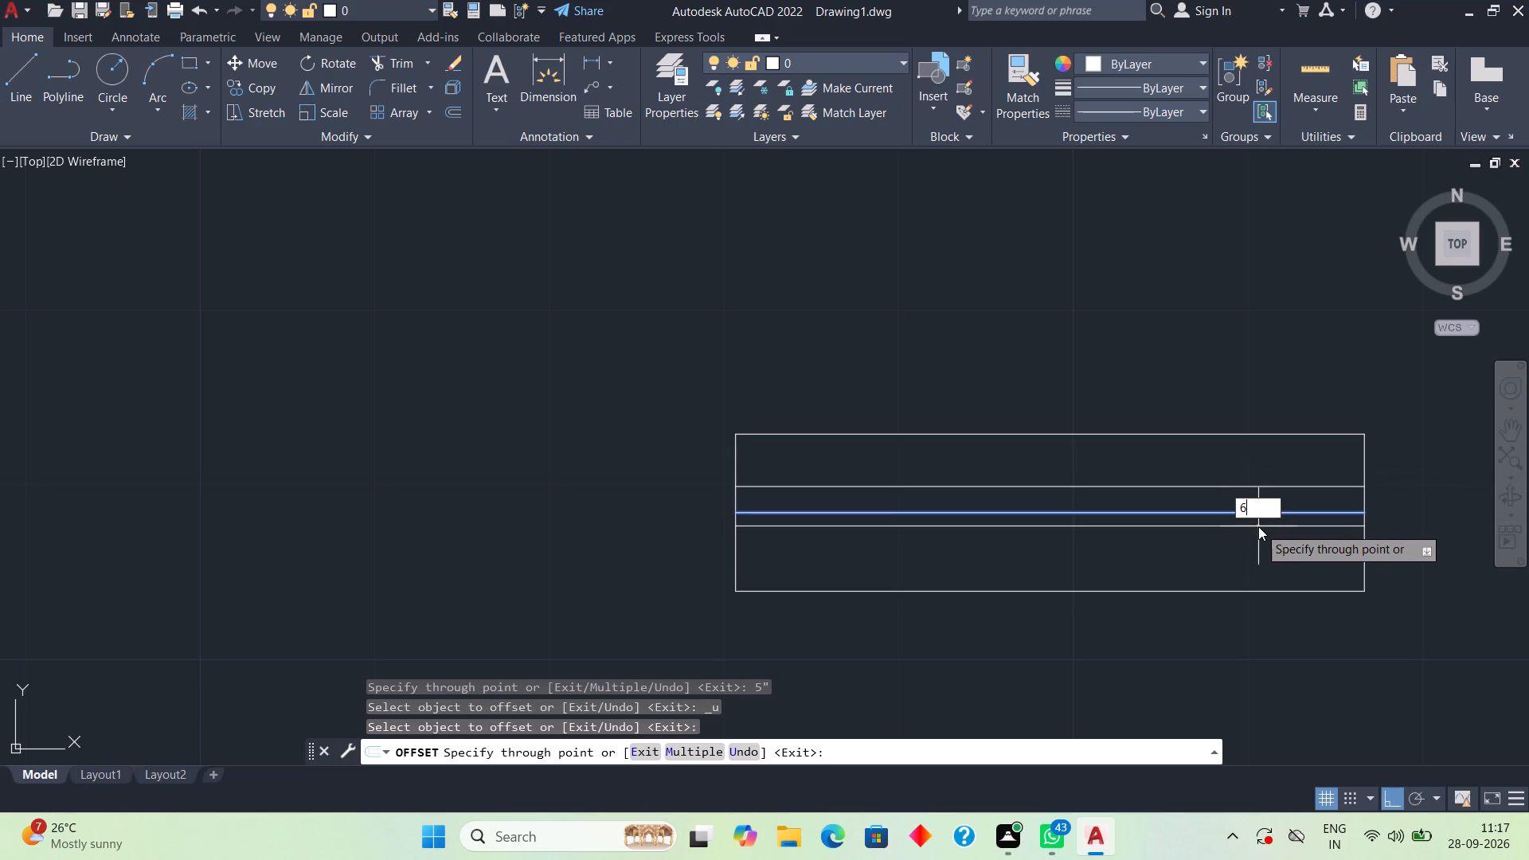
{"action": "key", "text": "BackSpace"}
{"action": "key", "text": "period"}
{"action": "type", "text": "6\""}
{"action": "key", "text": "Return"}
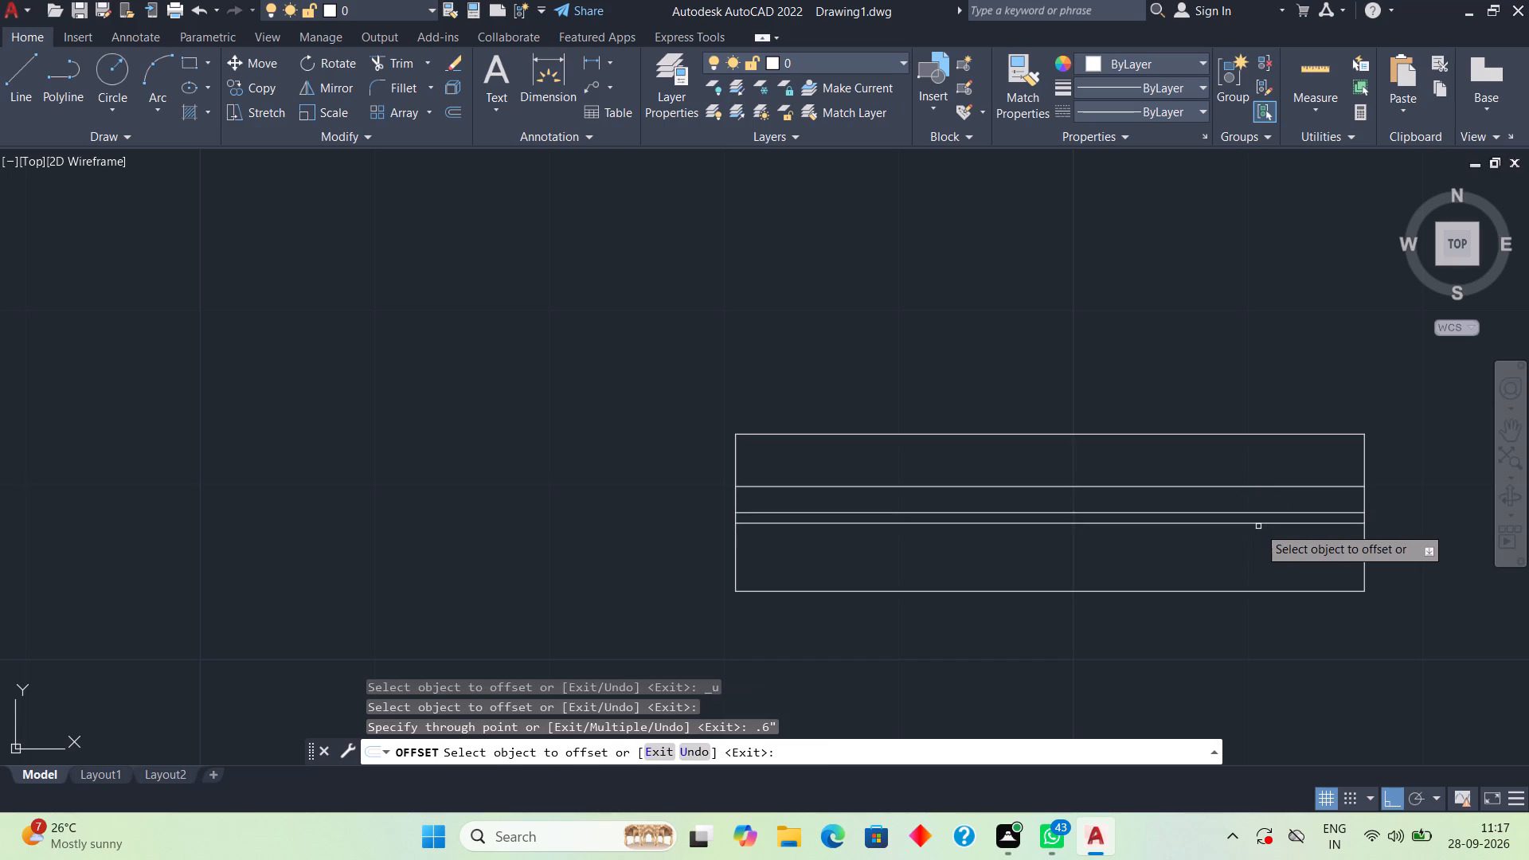
Finish offsetting and delete the rectangle's original centre line, keeping the two offset lines.
{"action": "key", "text": "space"}
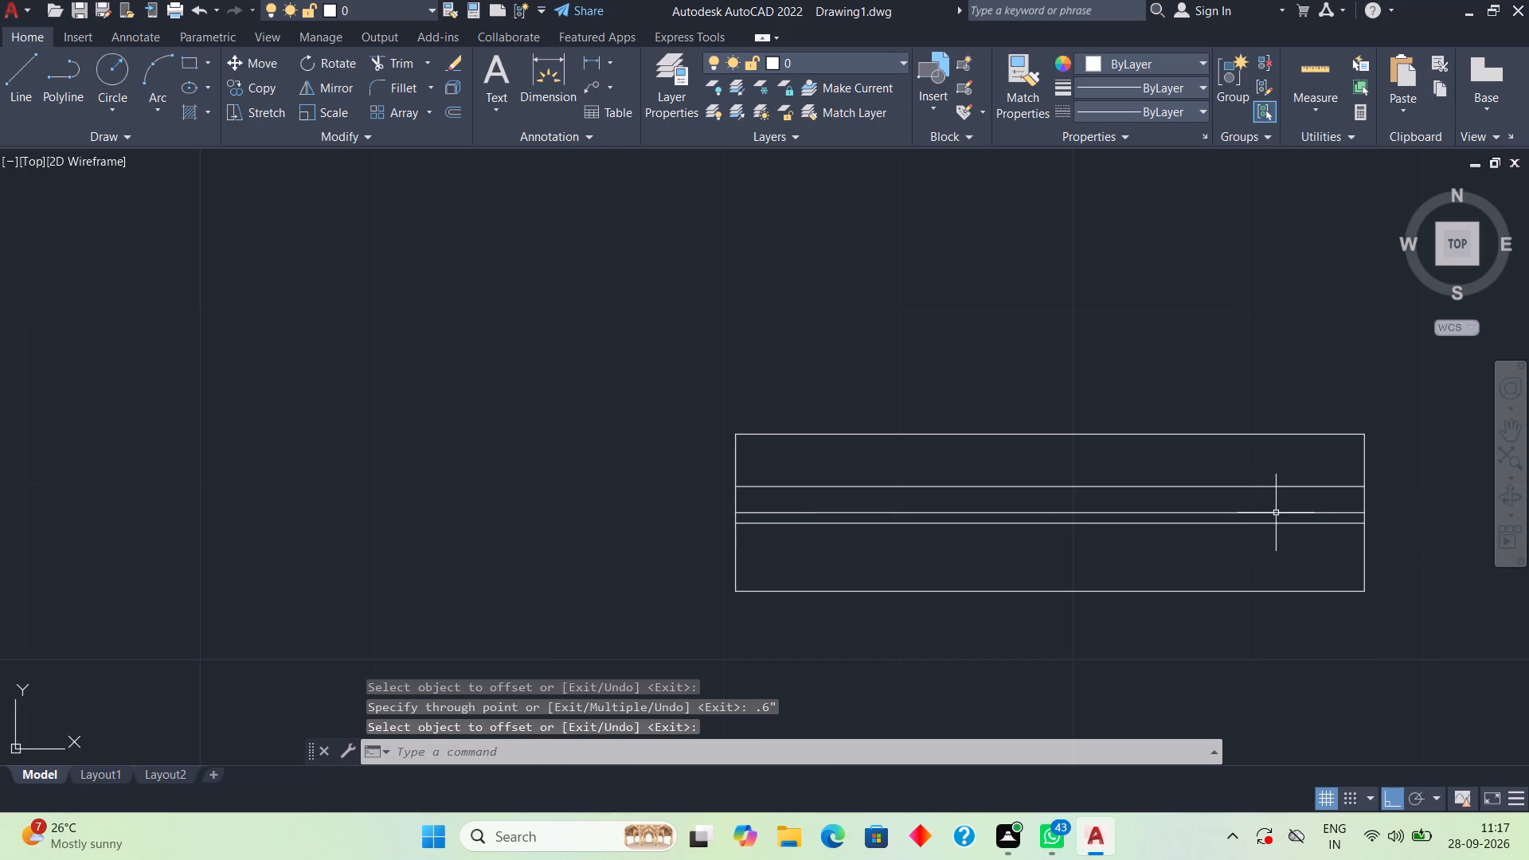
{"action": "left_click", "coordinate": [1277, 512]}
{"action": "key", "text": "Delete"}
Change the colour of the whole window symbol, the rectangle and its two inner lines, to Cyan.
{"action": "scroll", "coordinate": [1278, 511], "scroll_direction": "down", "scroll_amount": 2}
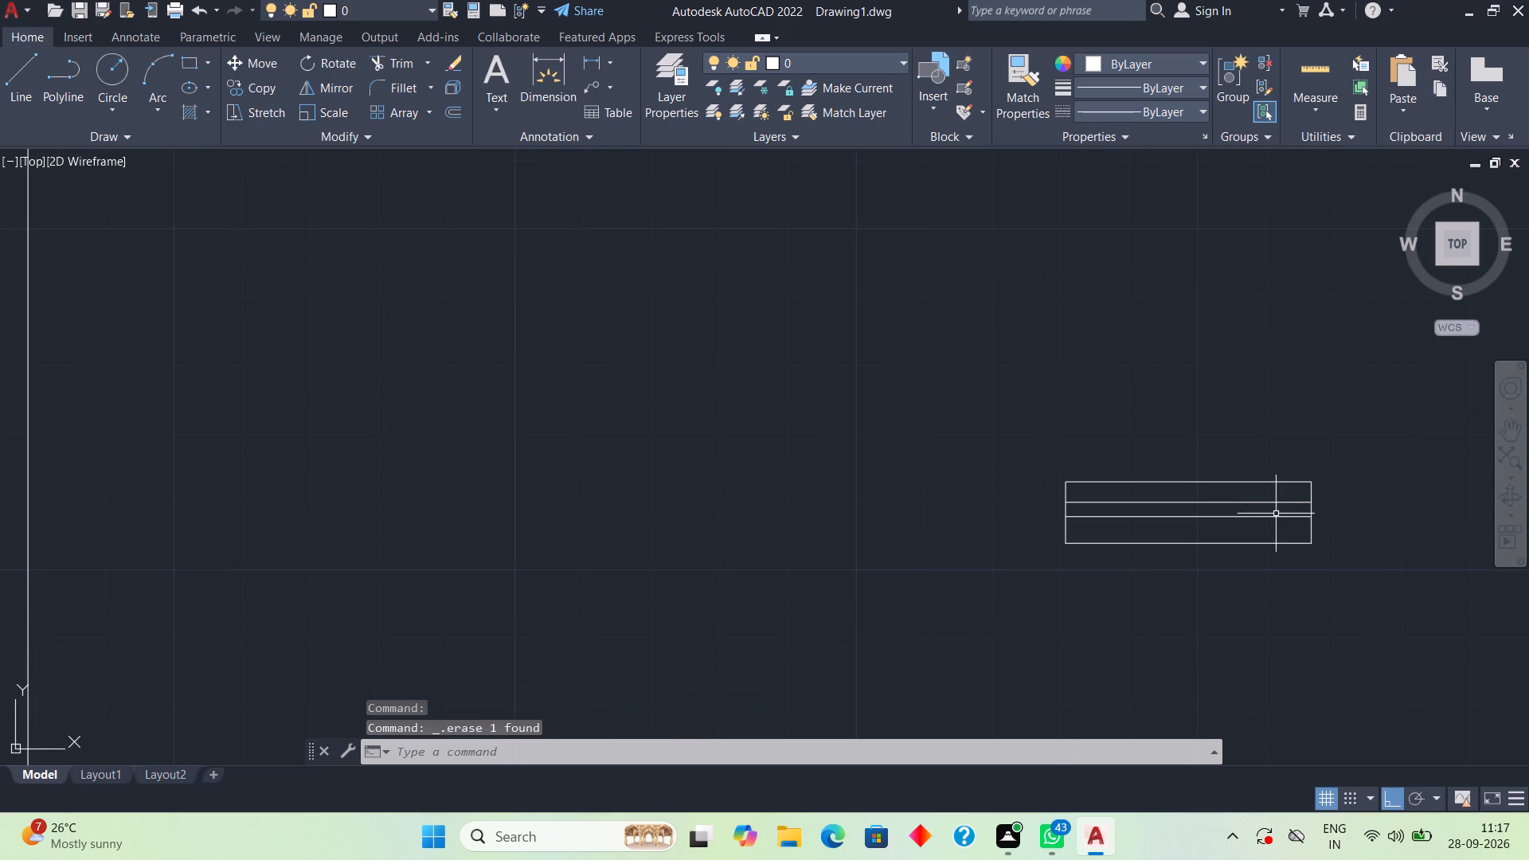
{"action": "middle_click_drag", "start_coordinate": [1339, 455], "coordinate": [1049, 473]}
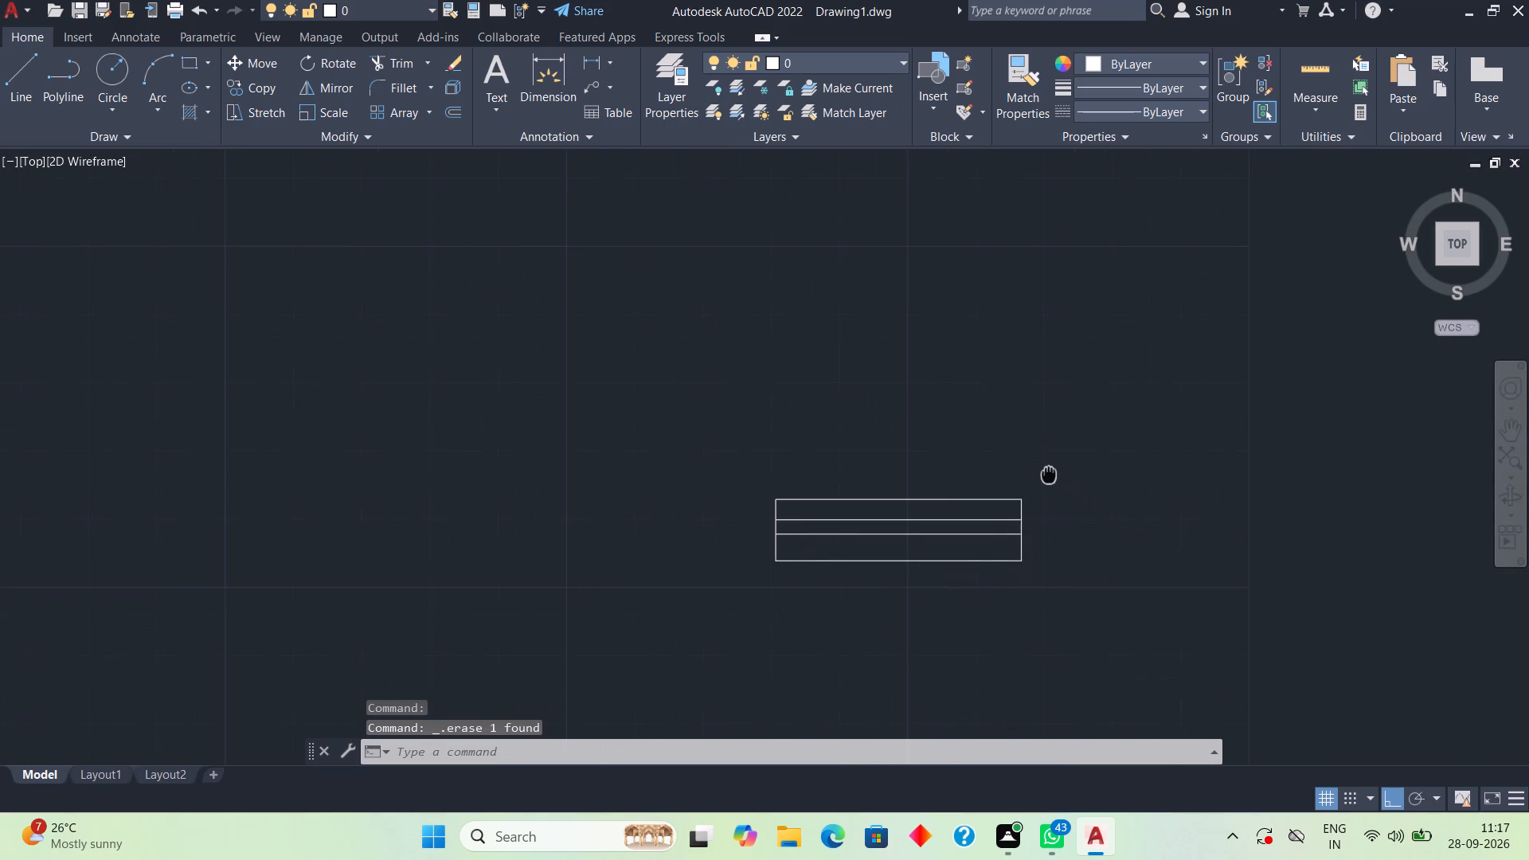
{"action": "scroll", "coordinate": [995, 517], "scroll_direction": "up", "scroll_amount": 3}
{"action": "scroll", "coordinate": [995, 517], "scroll_direction": "down", "scroll_amount": 4}
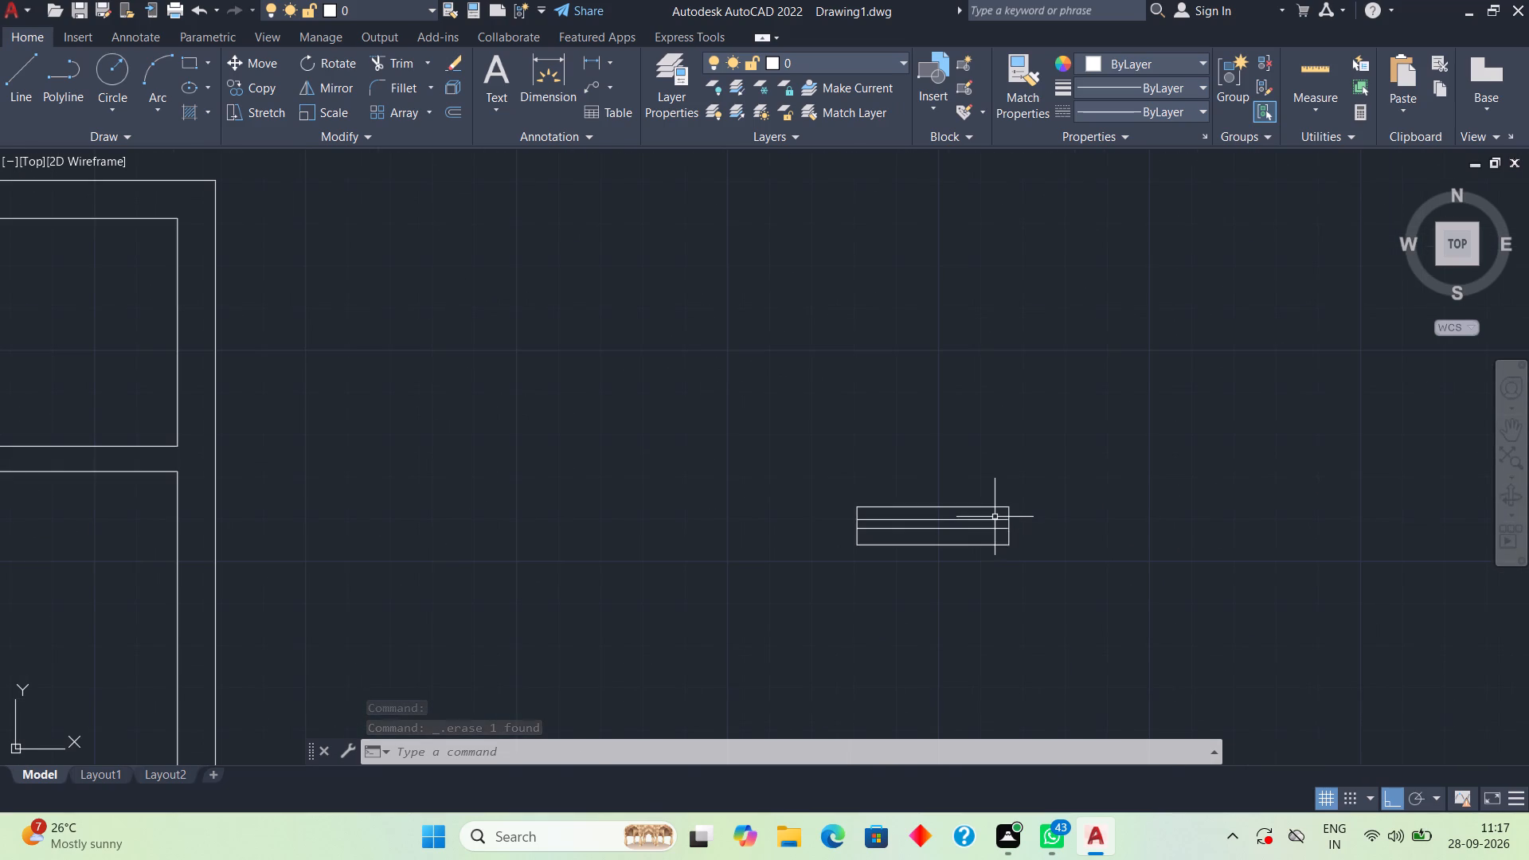
{"action": "scroll", "coordinate": [1016, 524], "scroll_direction": "down", "scroll_amount": 2}
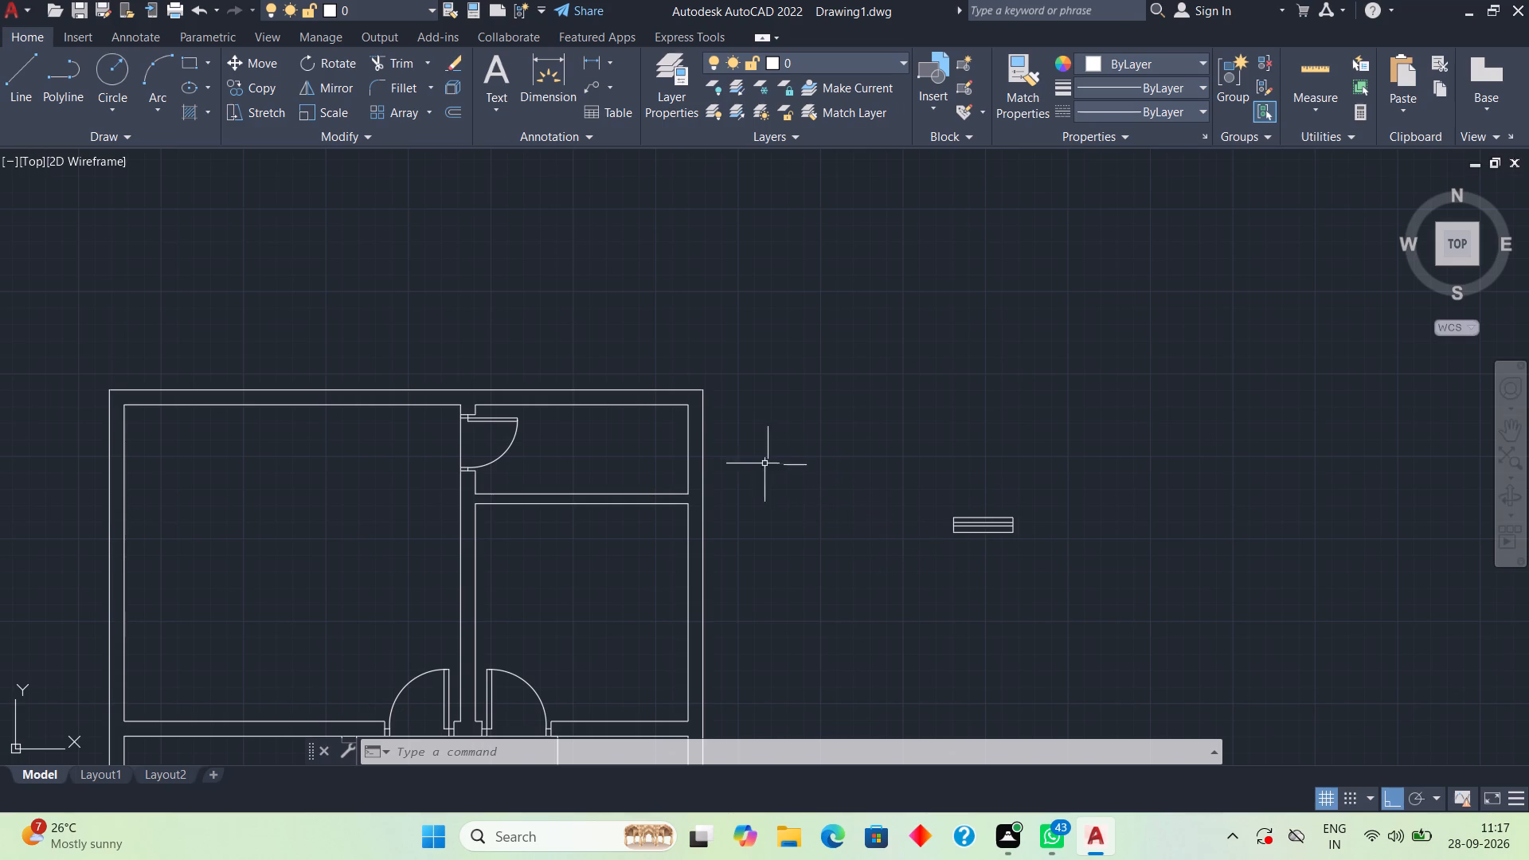
{"action": "left_click", "coordinate": [933, 487]}
{"action": "left_click", "coordinate": [1031, 557]}
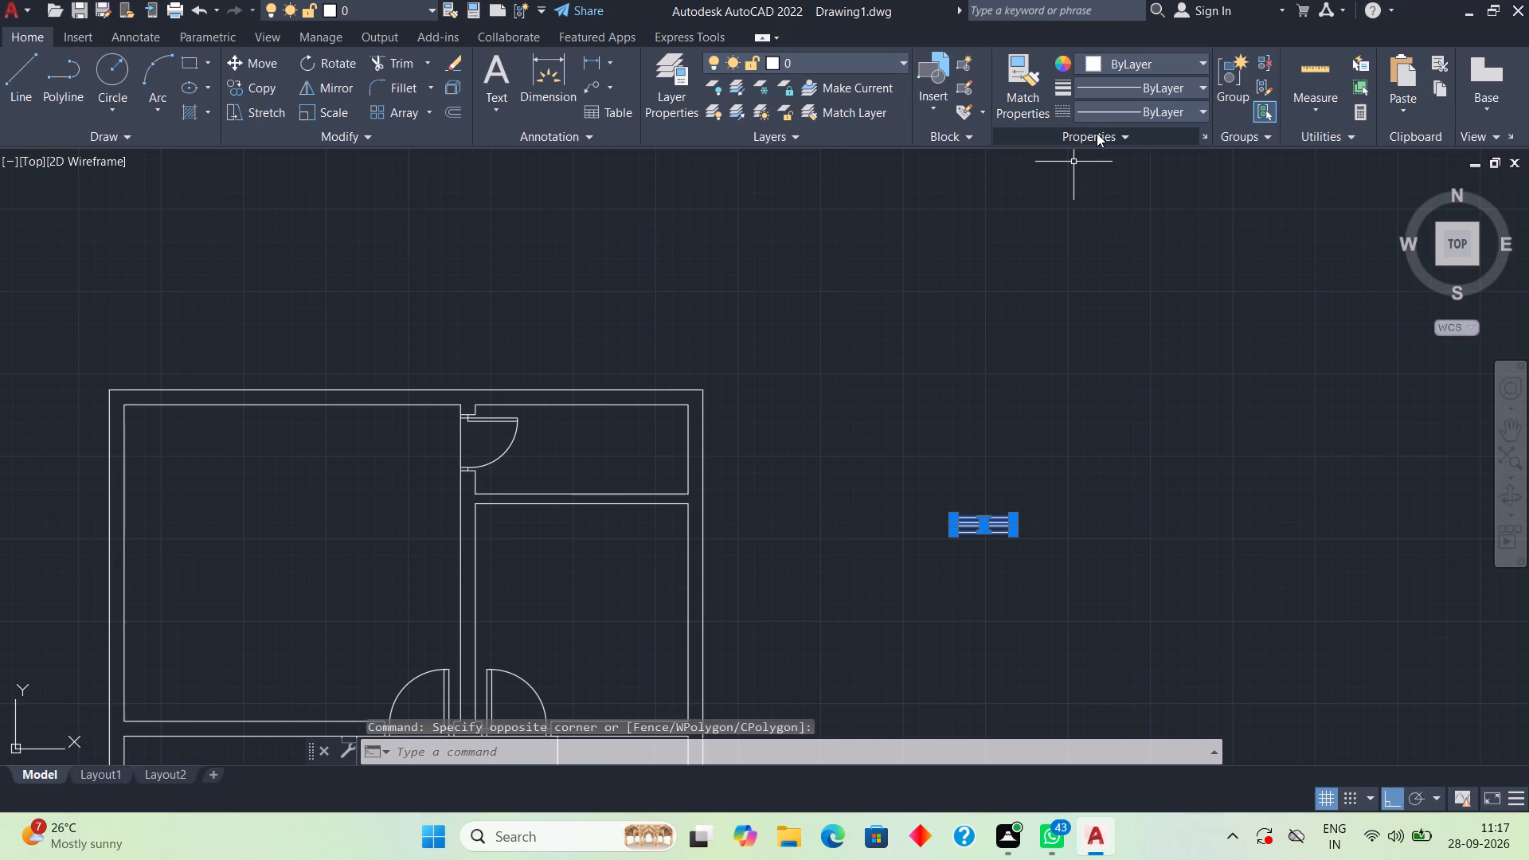
{"action": "left_click", "coordinate": [1063, 61]}
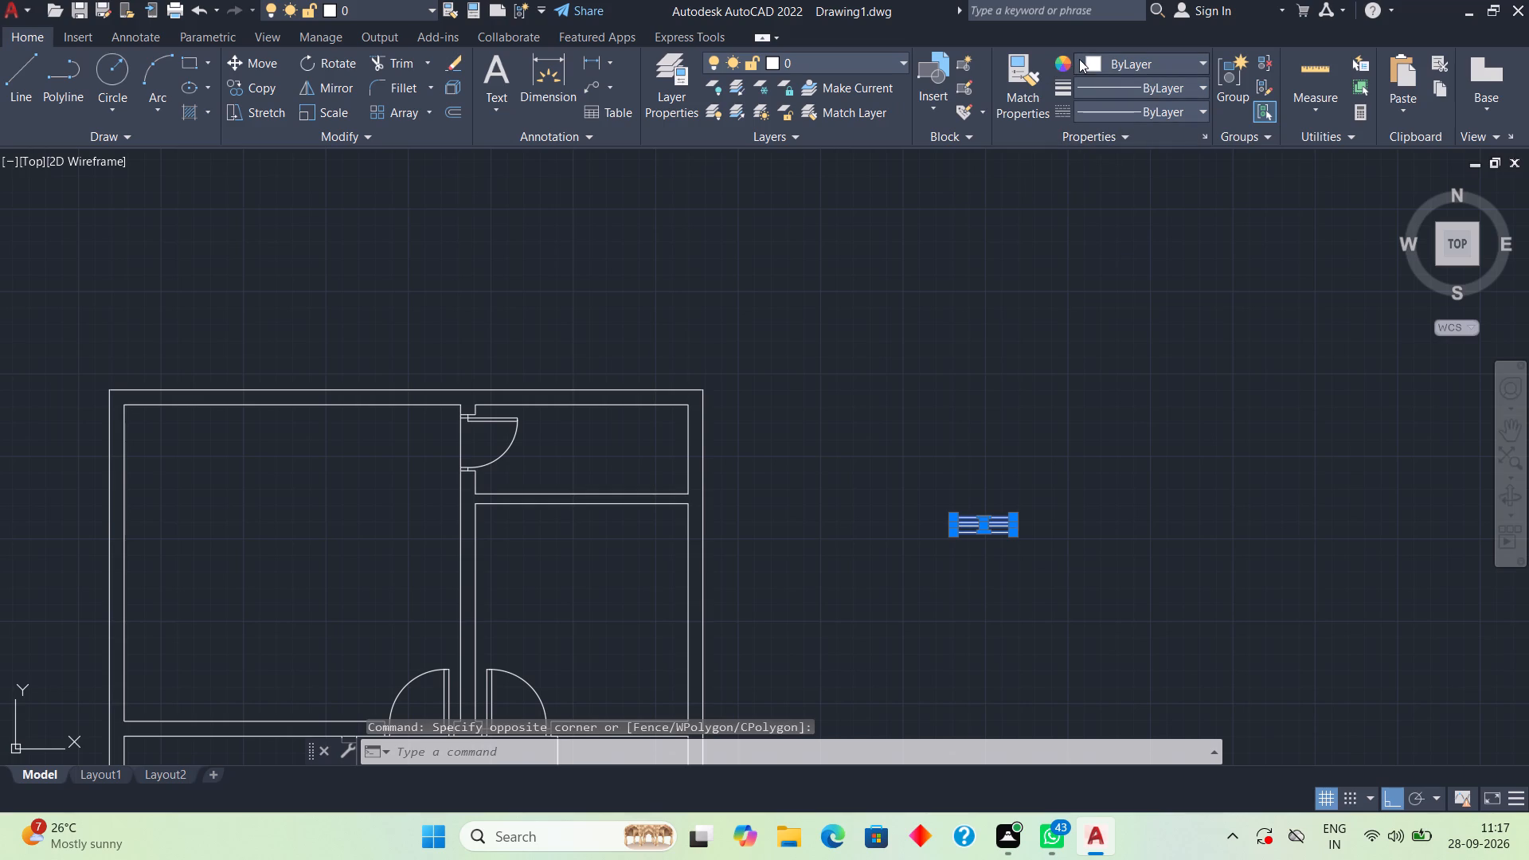
{"action": "left_click", "coordinate": [1148, 63]}
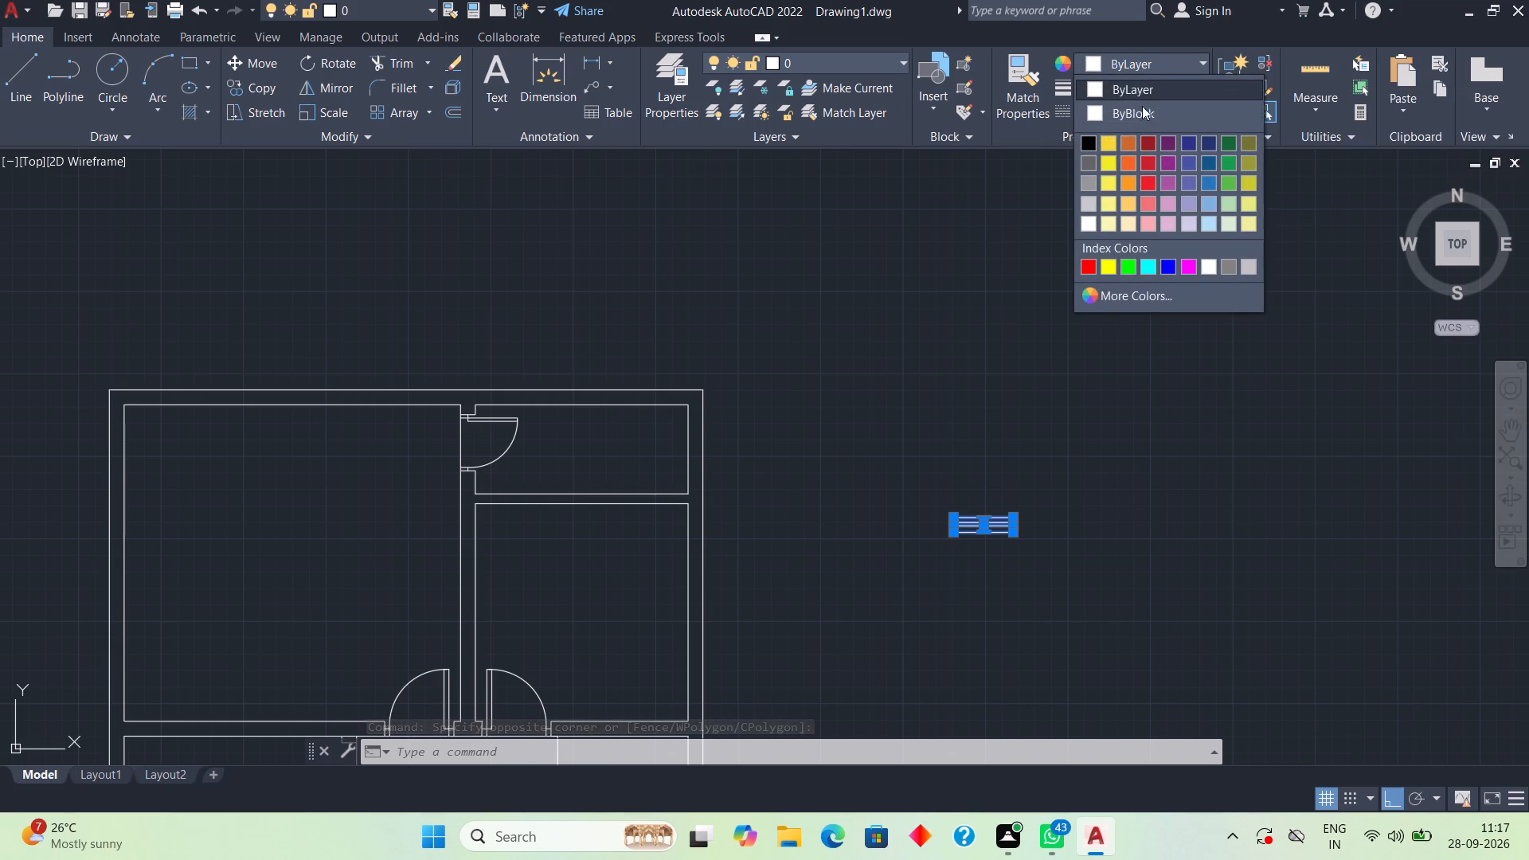
{"action": "left_click", "coordinate": [1150, 269]}
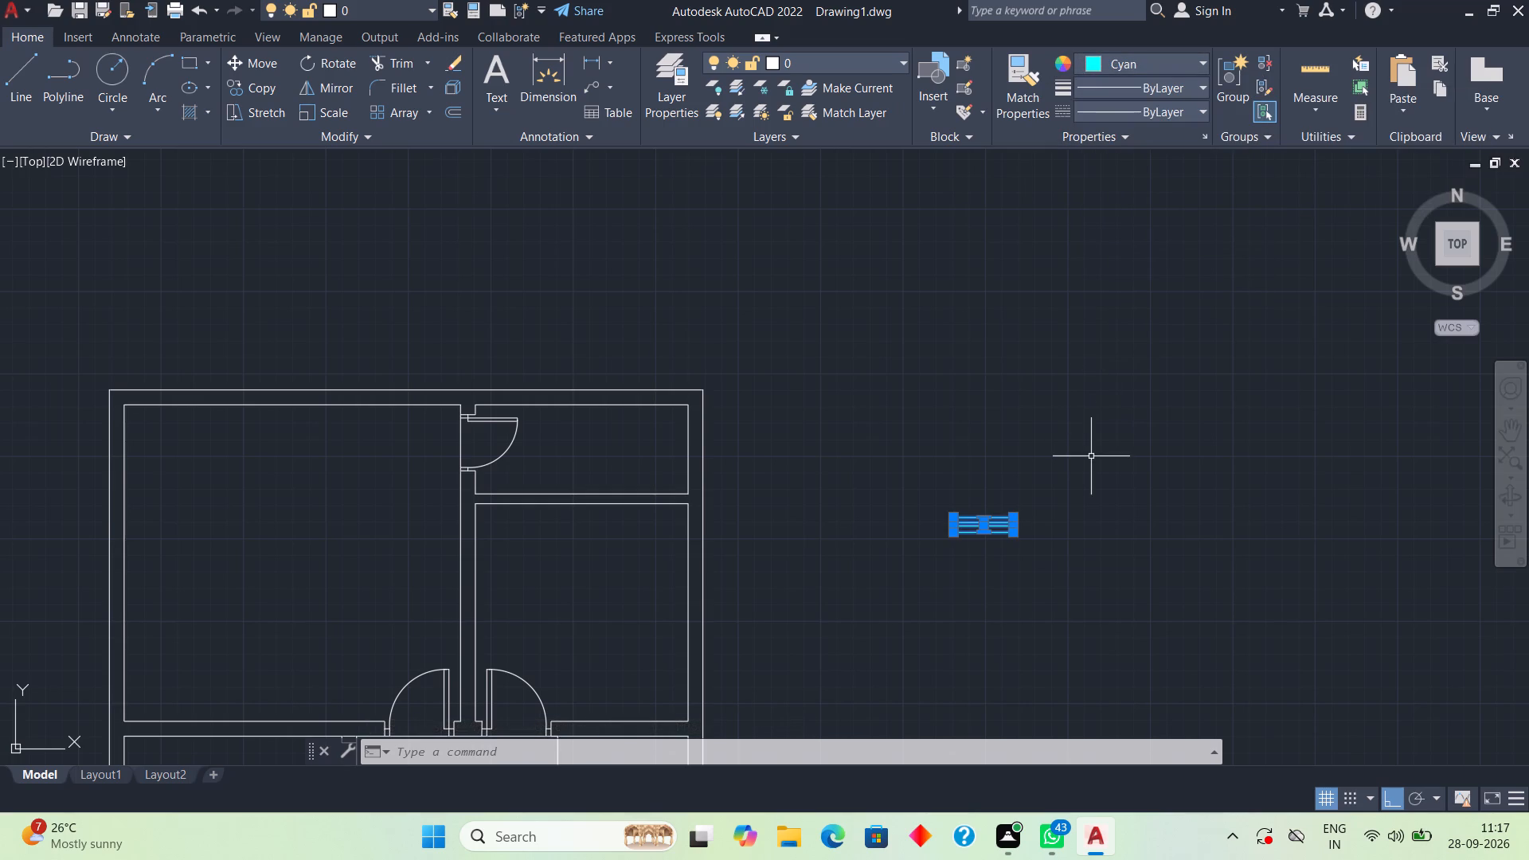
{"action": "left_click", "coordinate": [1091, 458]}
{"action": "key", "text": "space"}
{"action": "key", "text": "space"}
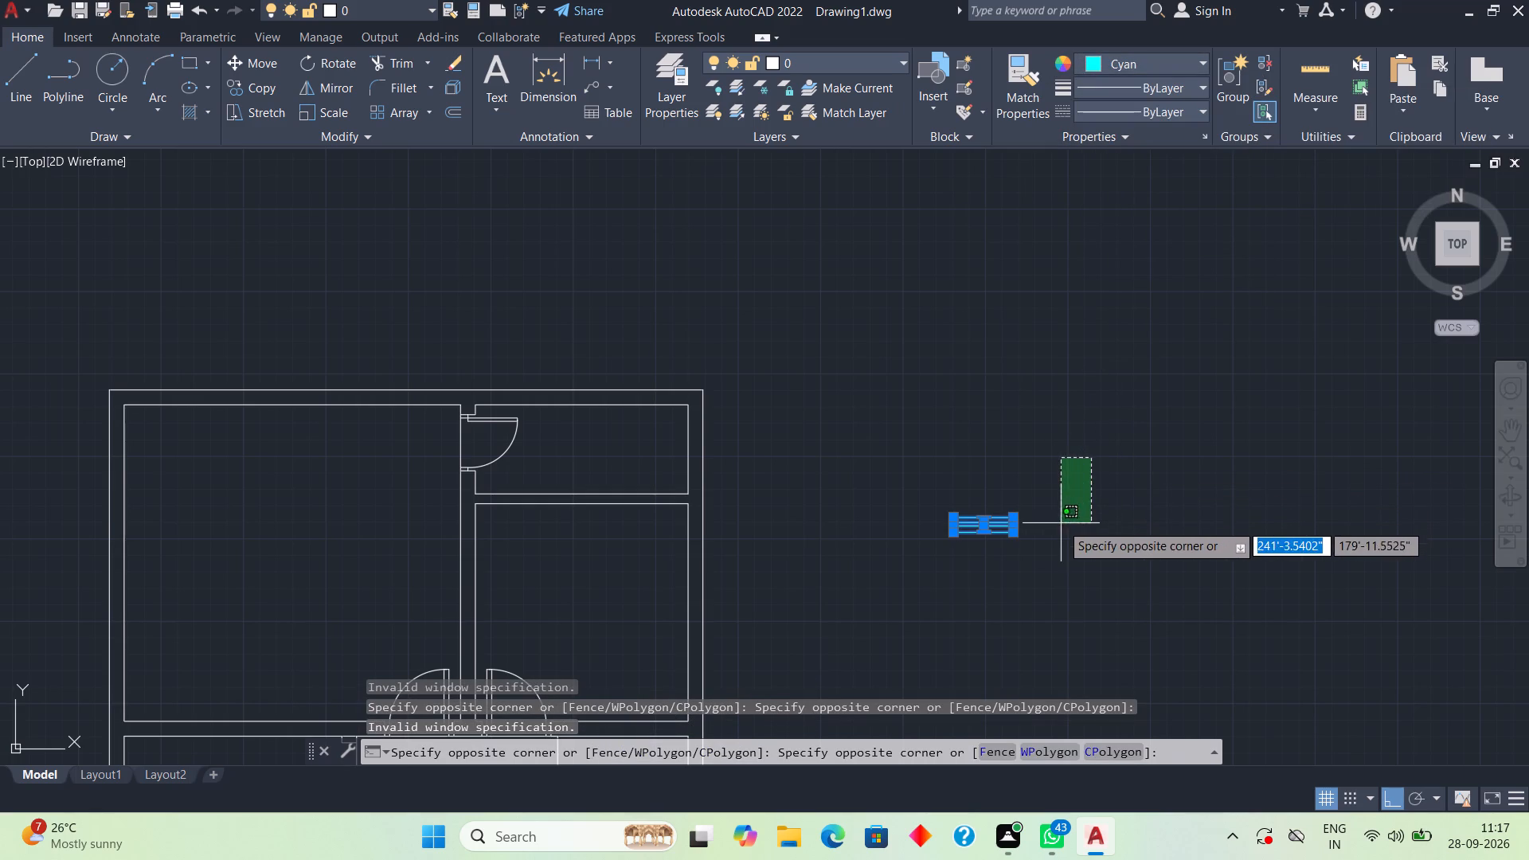
{"action": "key", "text": "Escape"}
{"action": "key", "text": "Escape"}
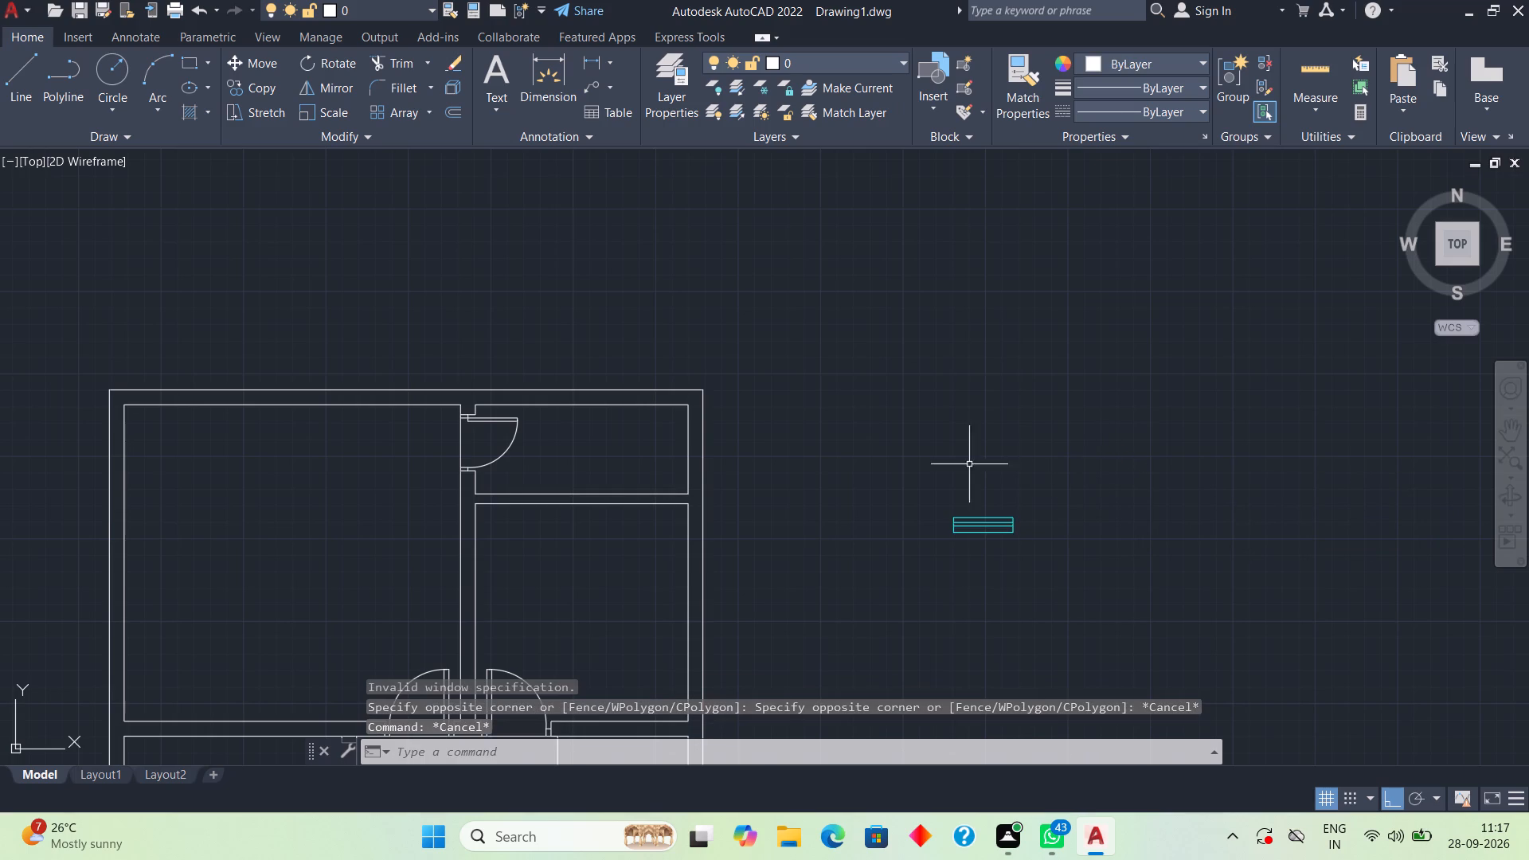
{"action": "scroll", "coordinate": [920, 467], "scroll_direction": "up", "scroll_amount": 2}
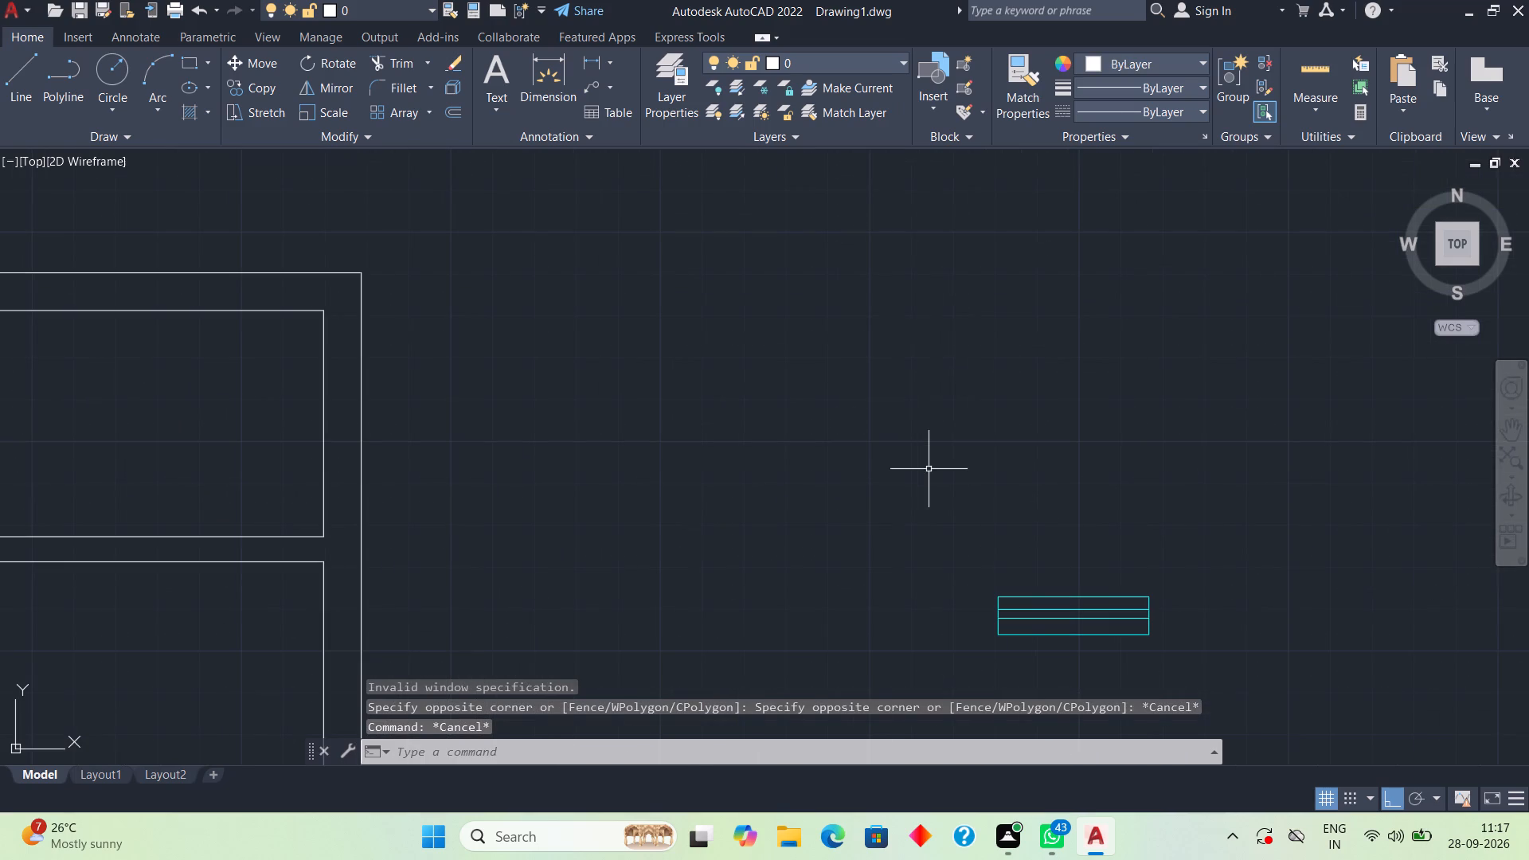
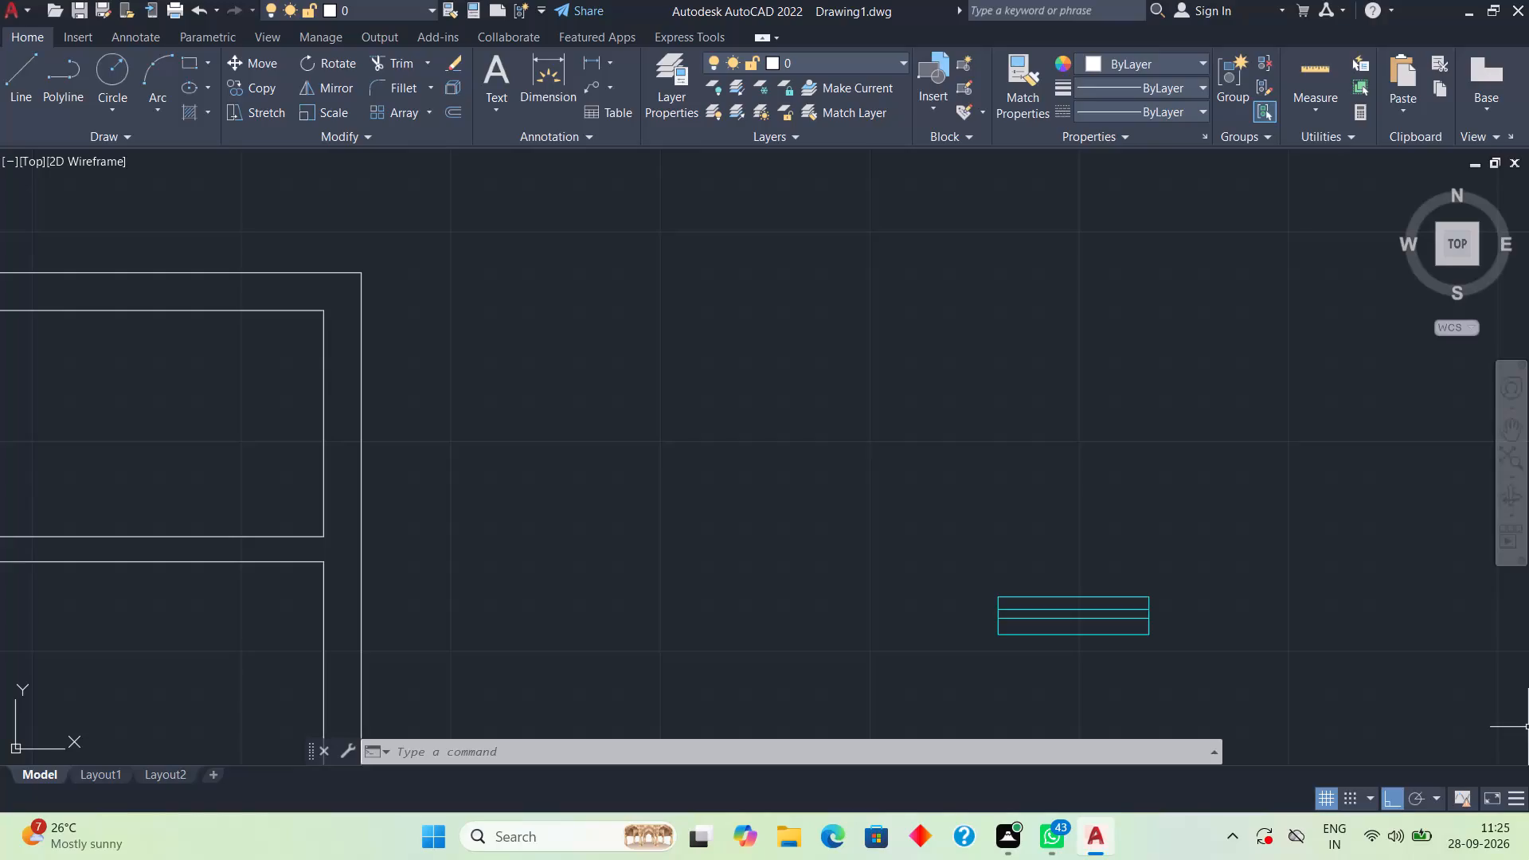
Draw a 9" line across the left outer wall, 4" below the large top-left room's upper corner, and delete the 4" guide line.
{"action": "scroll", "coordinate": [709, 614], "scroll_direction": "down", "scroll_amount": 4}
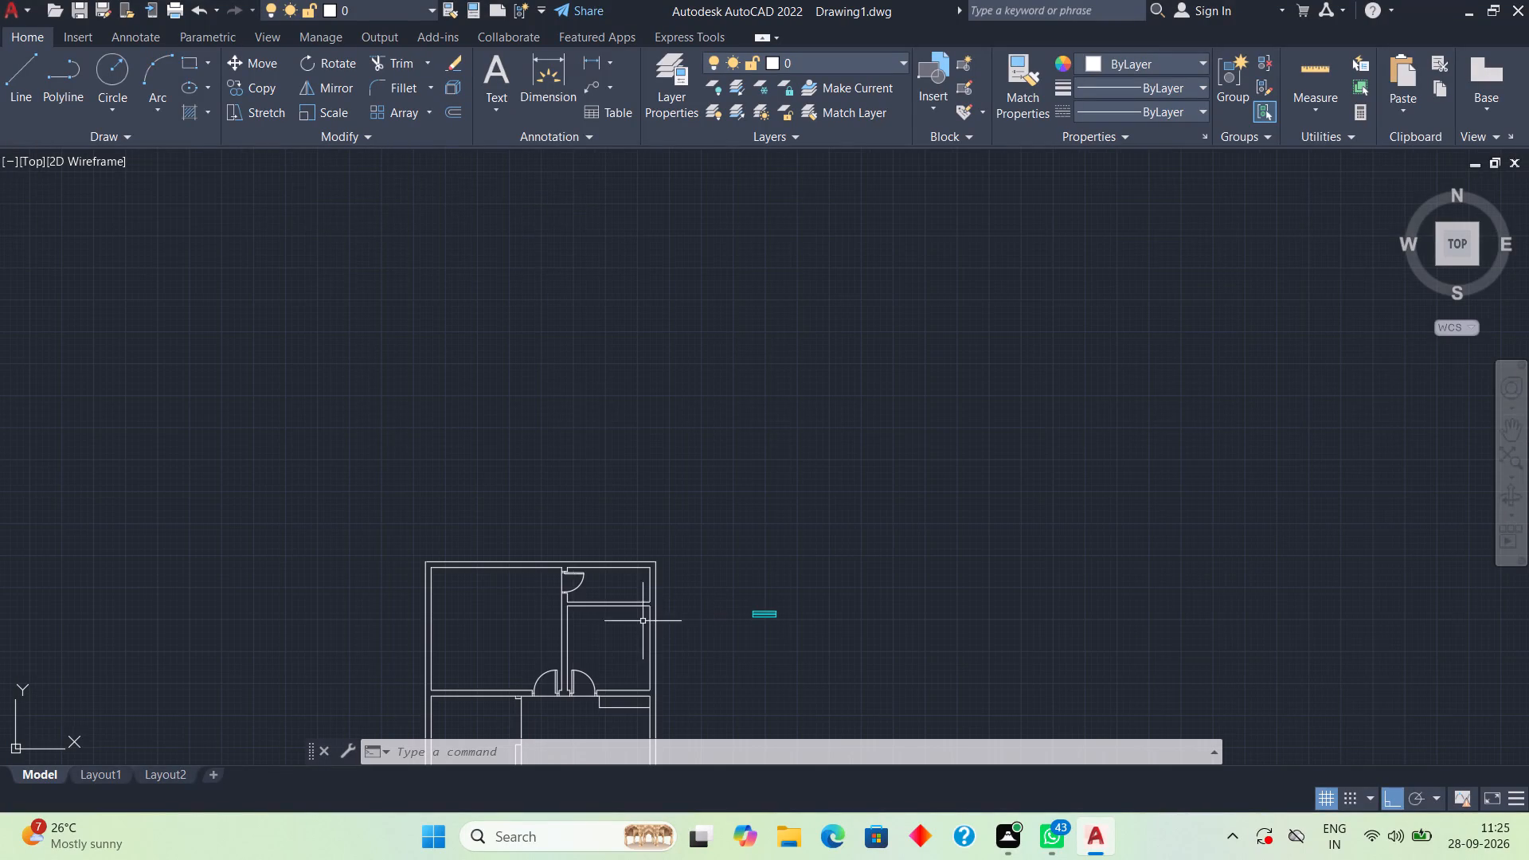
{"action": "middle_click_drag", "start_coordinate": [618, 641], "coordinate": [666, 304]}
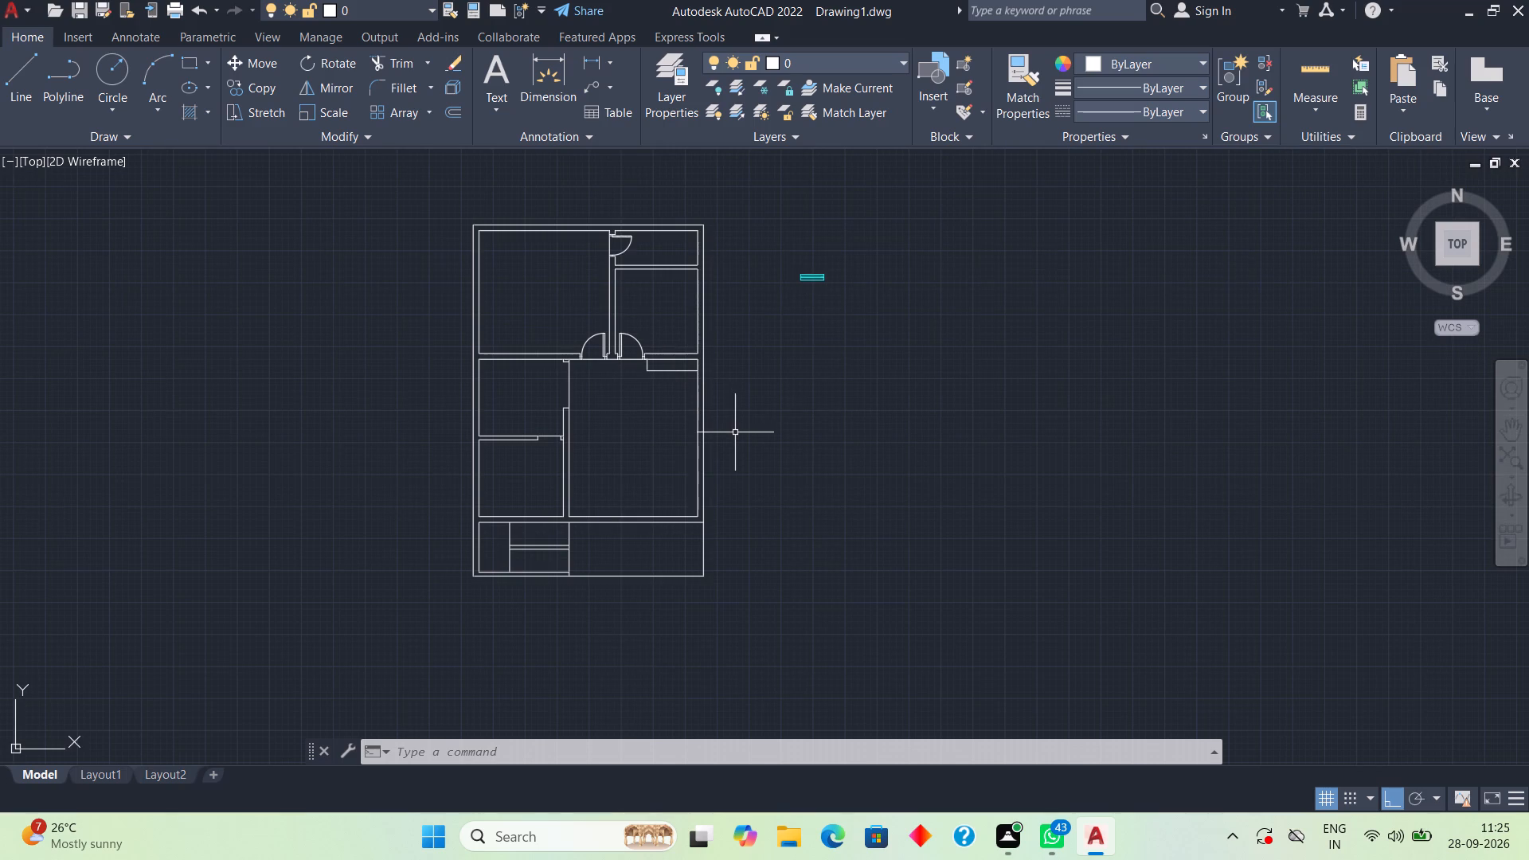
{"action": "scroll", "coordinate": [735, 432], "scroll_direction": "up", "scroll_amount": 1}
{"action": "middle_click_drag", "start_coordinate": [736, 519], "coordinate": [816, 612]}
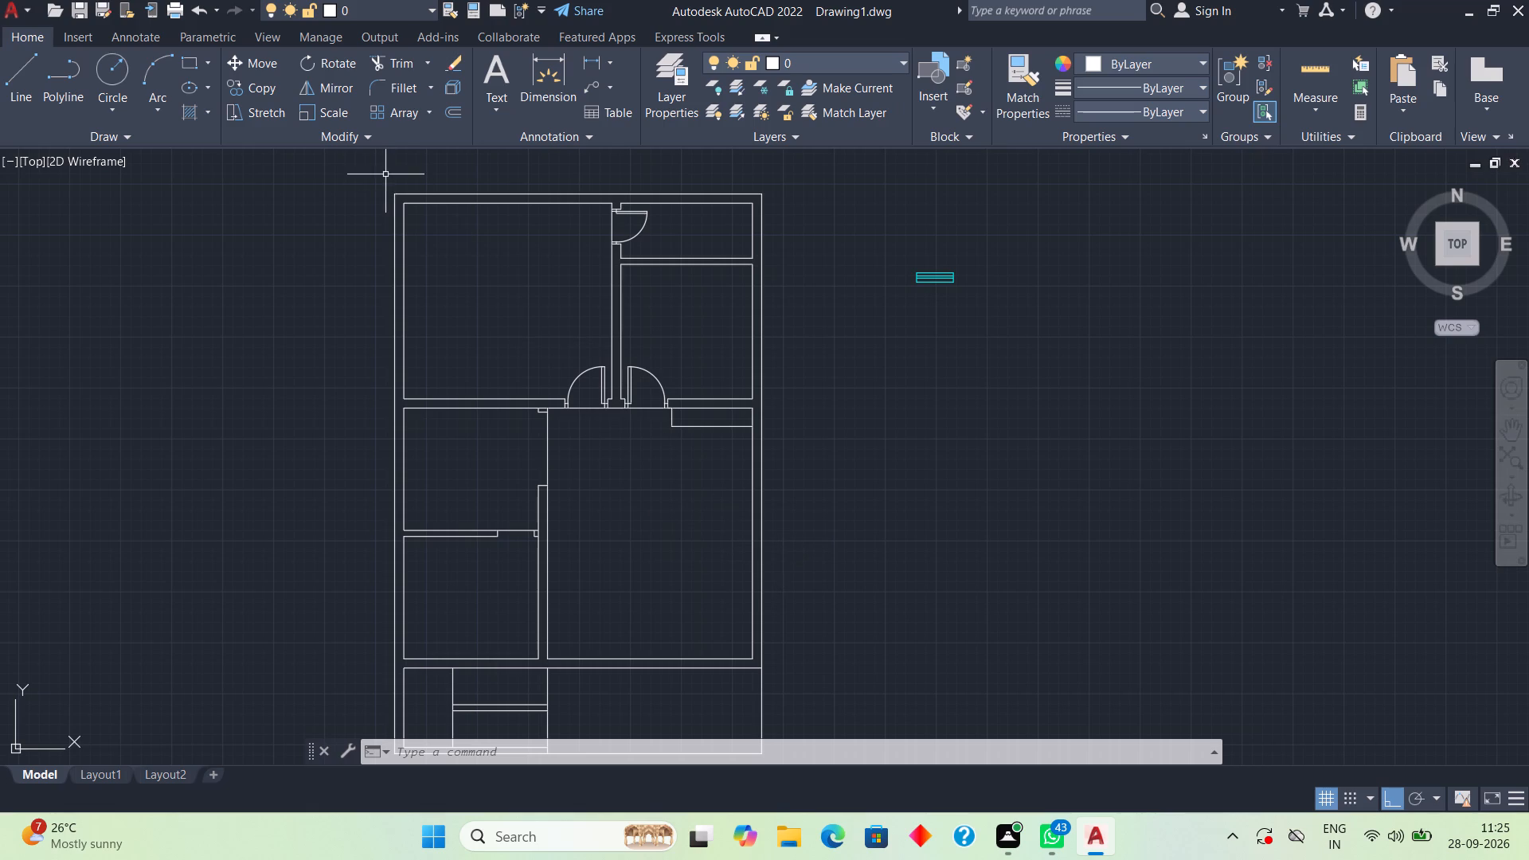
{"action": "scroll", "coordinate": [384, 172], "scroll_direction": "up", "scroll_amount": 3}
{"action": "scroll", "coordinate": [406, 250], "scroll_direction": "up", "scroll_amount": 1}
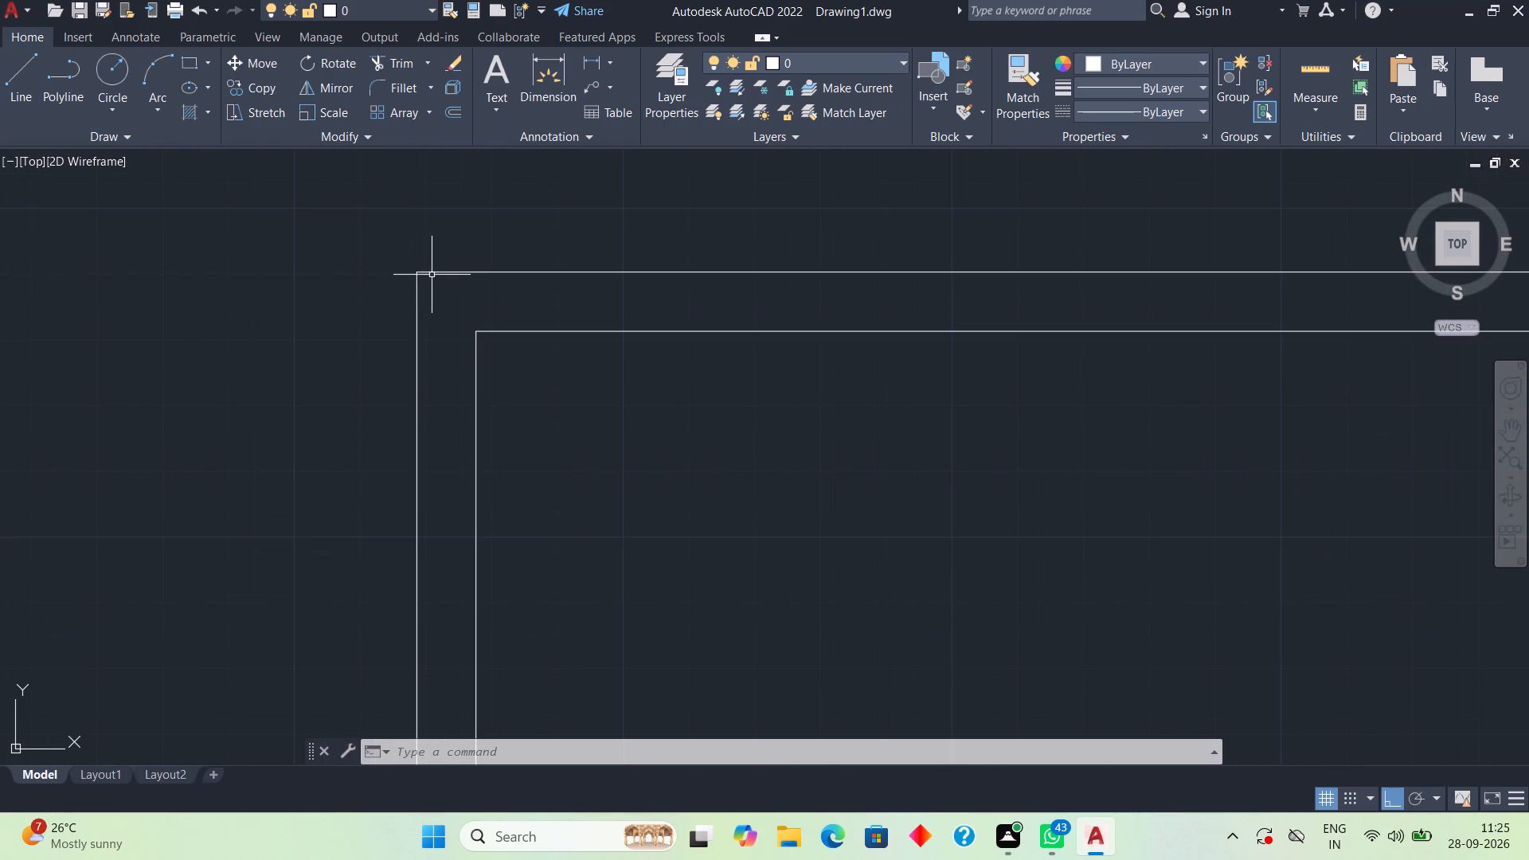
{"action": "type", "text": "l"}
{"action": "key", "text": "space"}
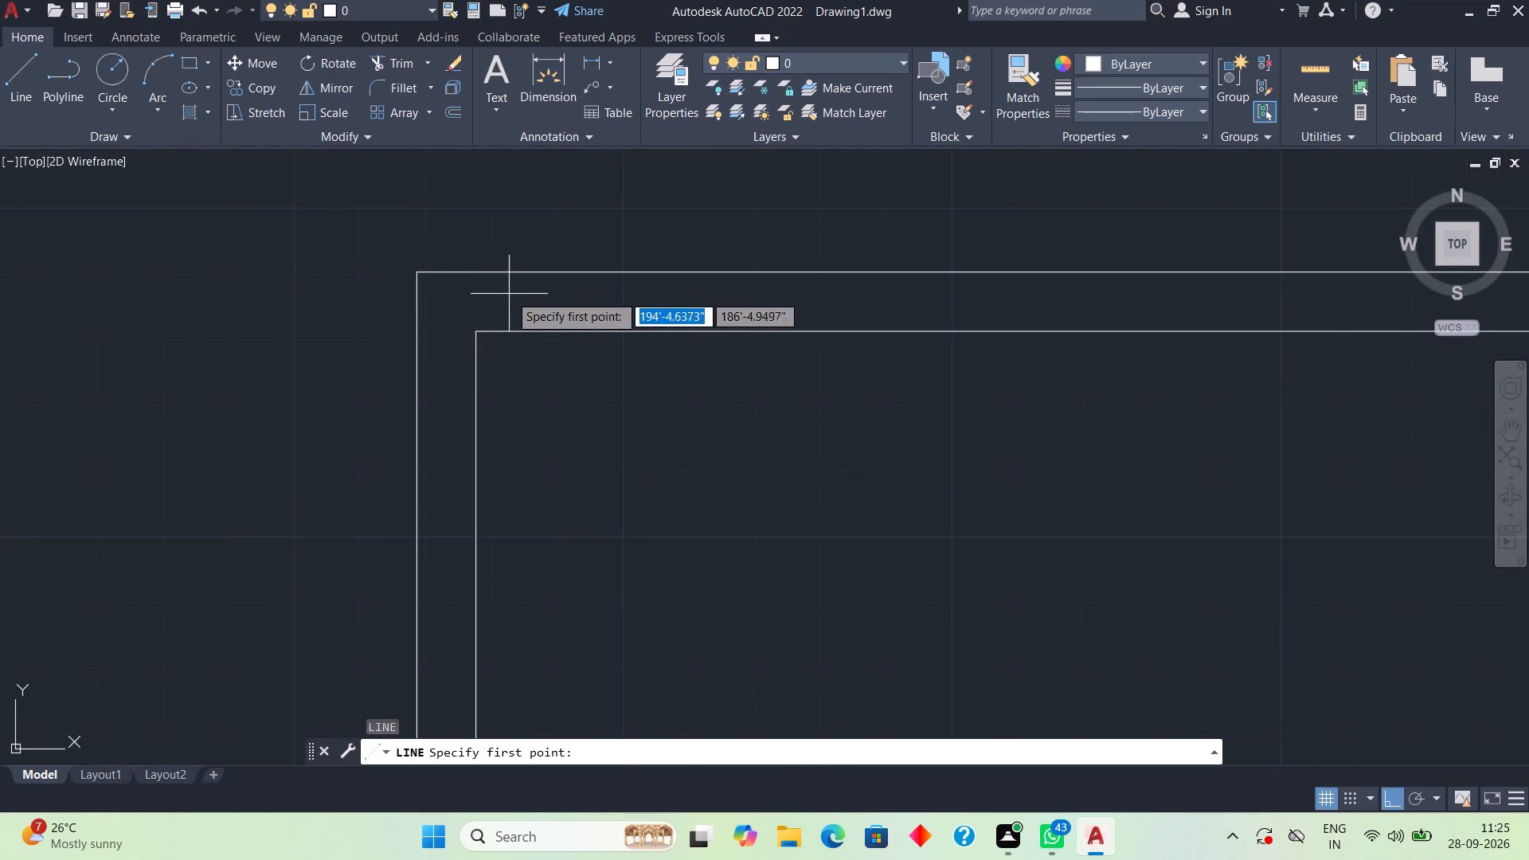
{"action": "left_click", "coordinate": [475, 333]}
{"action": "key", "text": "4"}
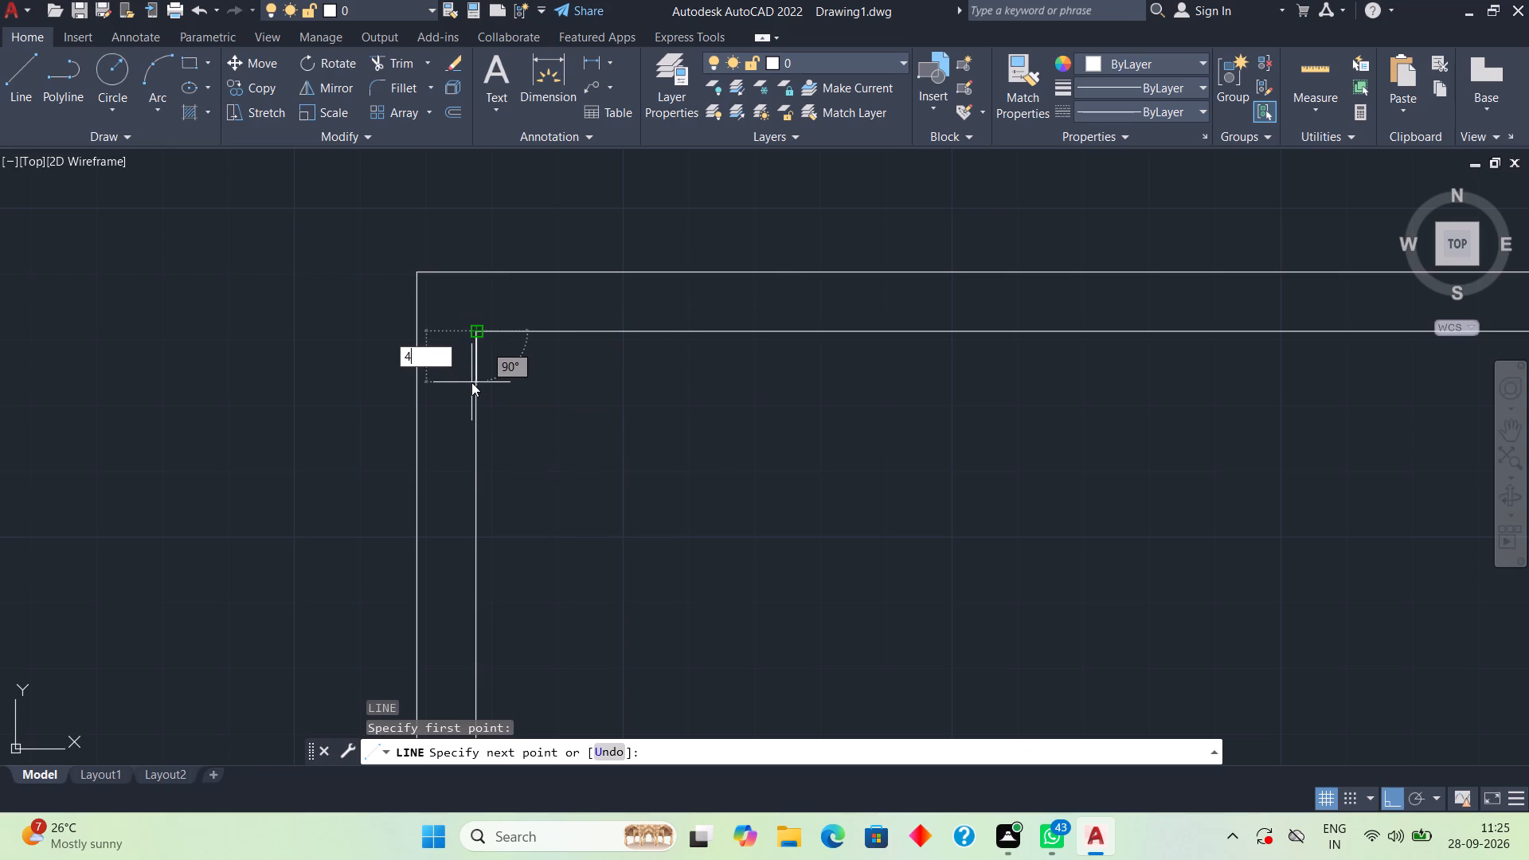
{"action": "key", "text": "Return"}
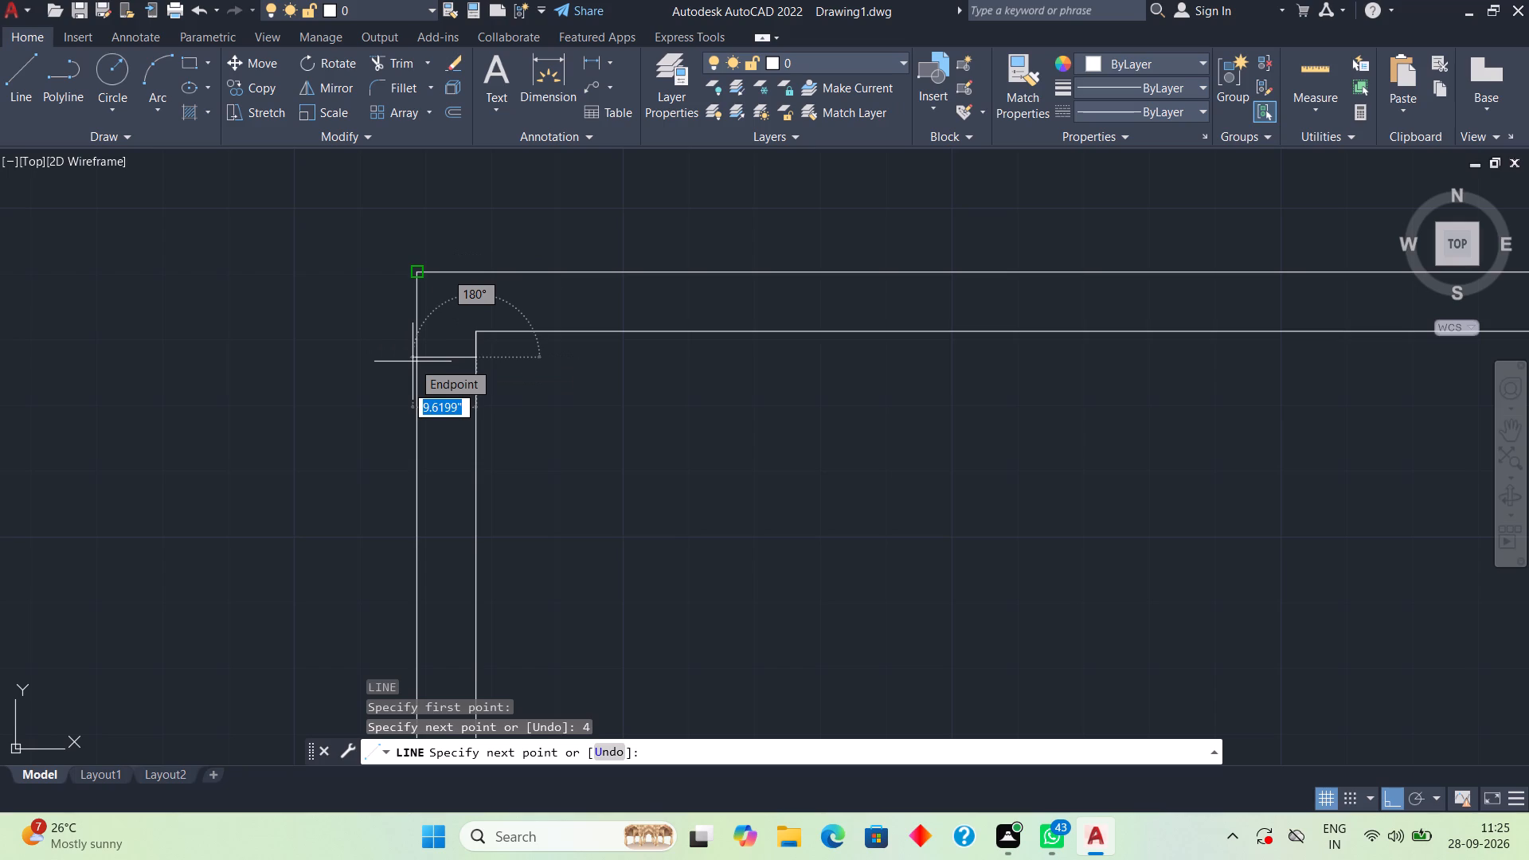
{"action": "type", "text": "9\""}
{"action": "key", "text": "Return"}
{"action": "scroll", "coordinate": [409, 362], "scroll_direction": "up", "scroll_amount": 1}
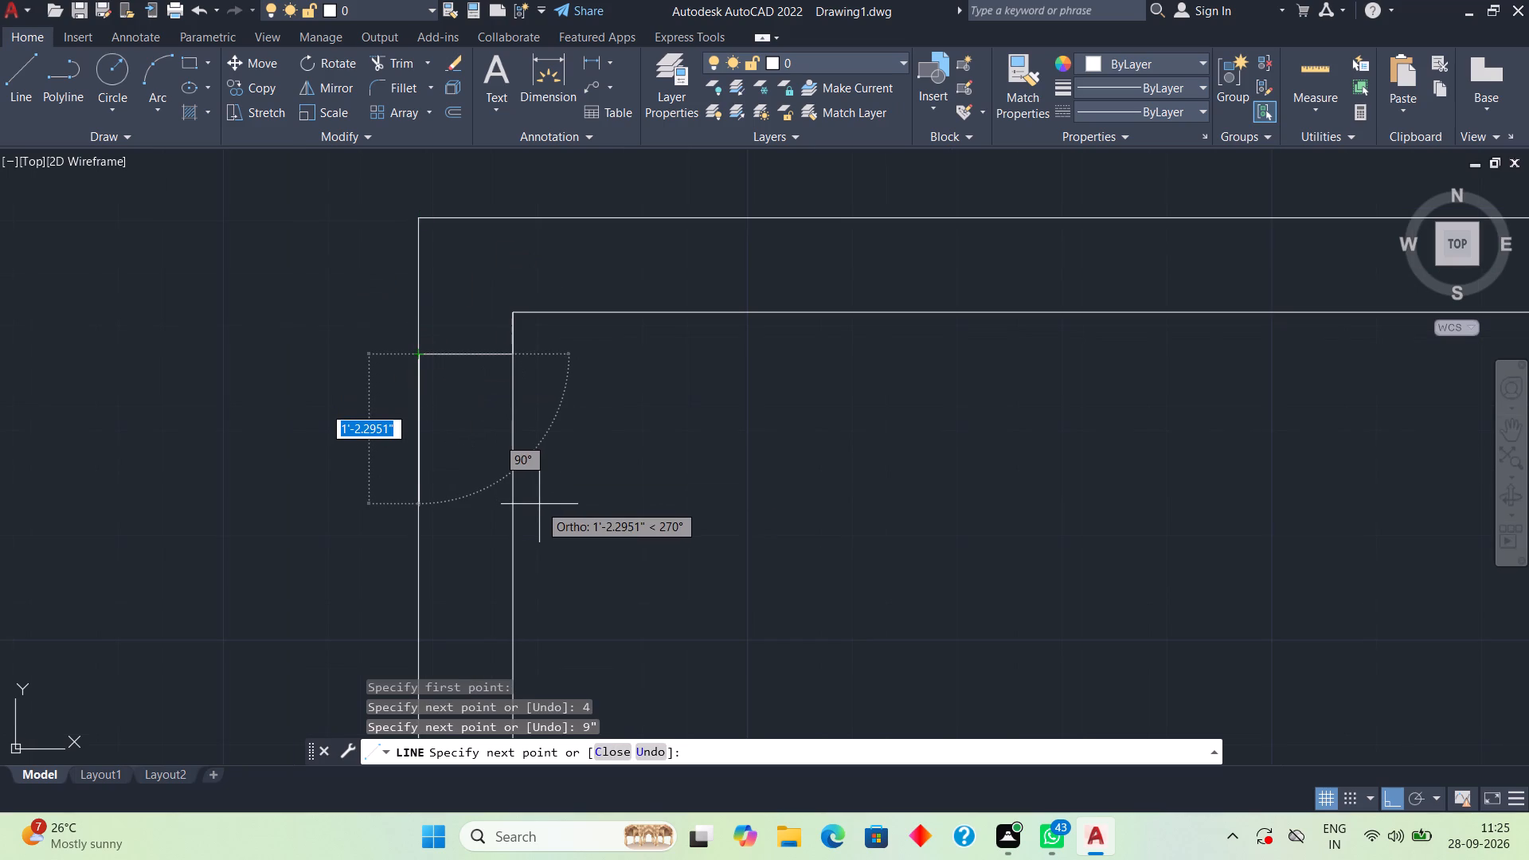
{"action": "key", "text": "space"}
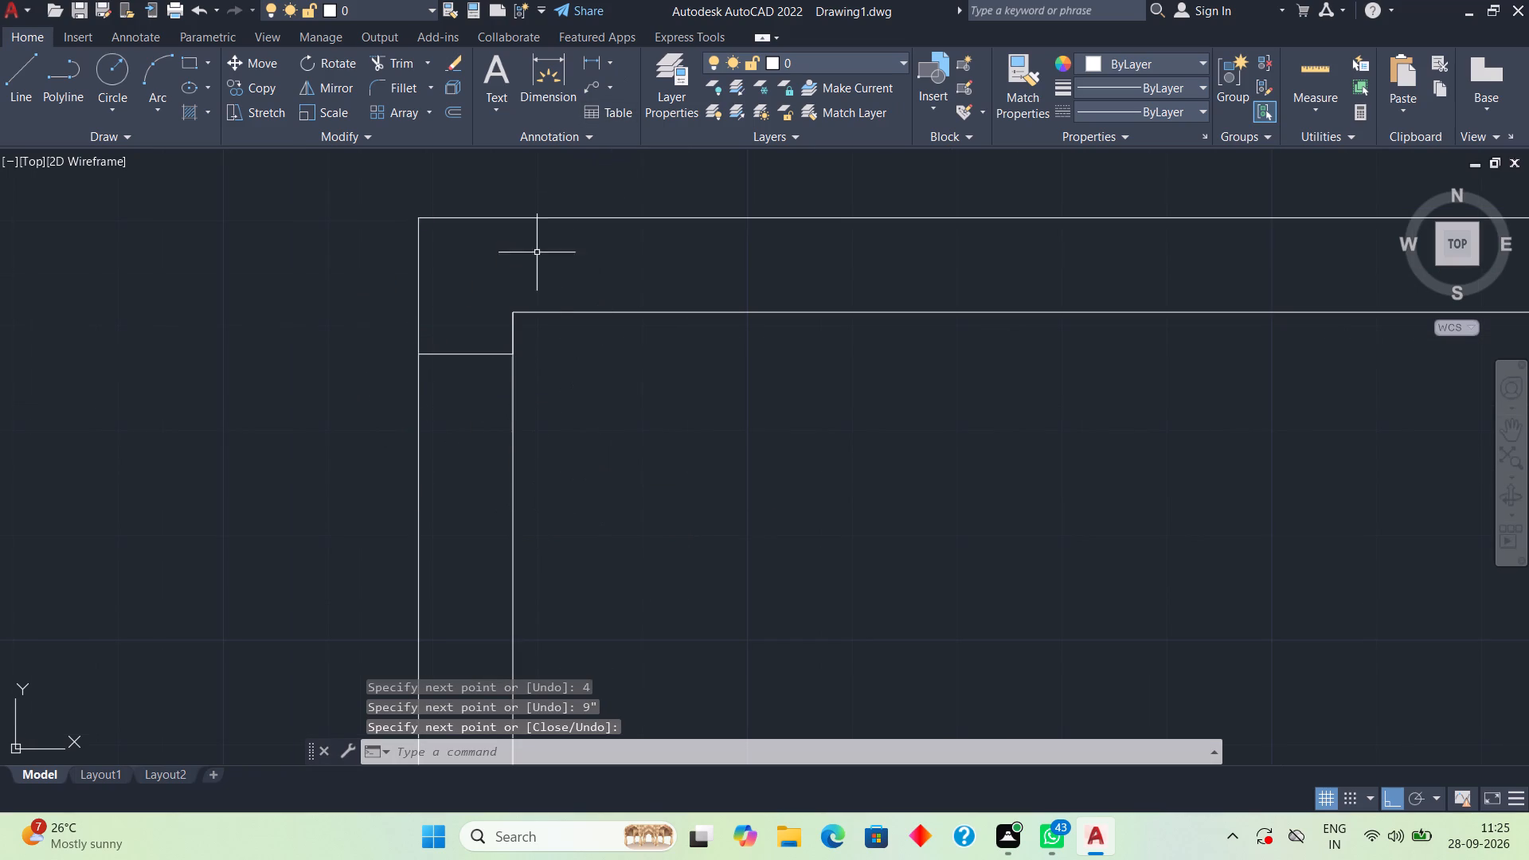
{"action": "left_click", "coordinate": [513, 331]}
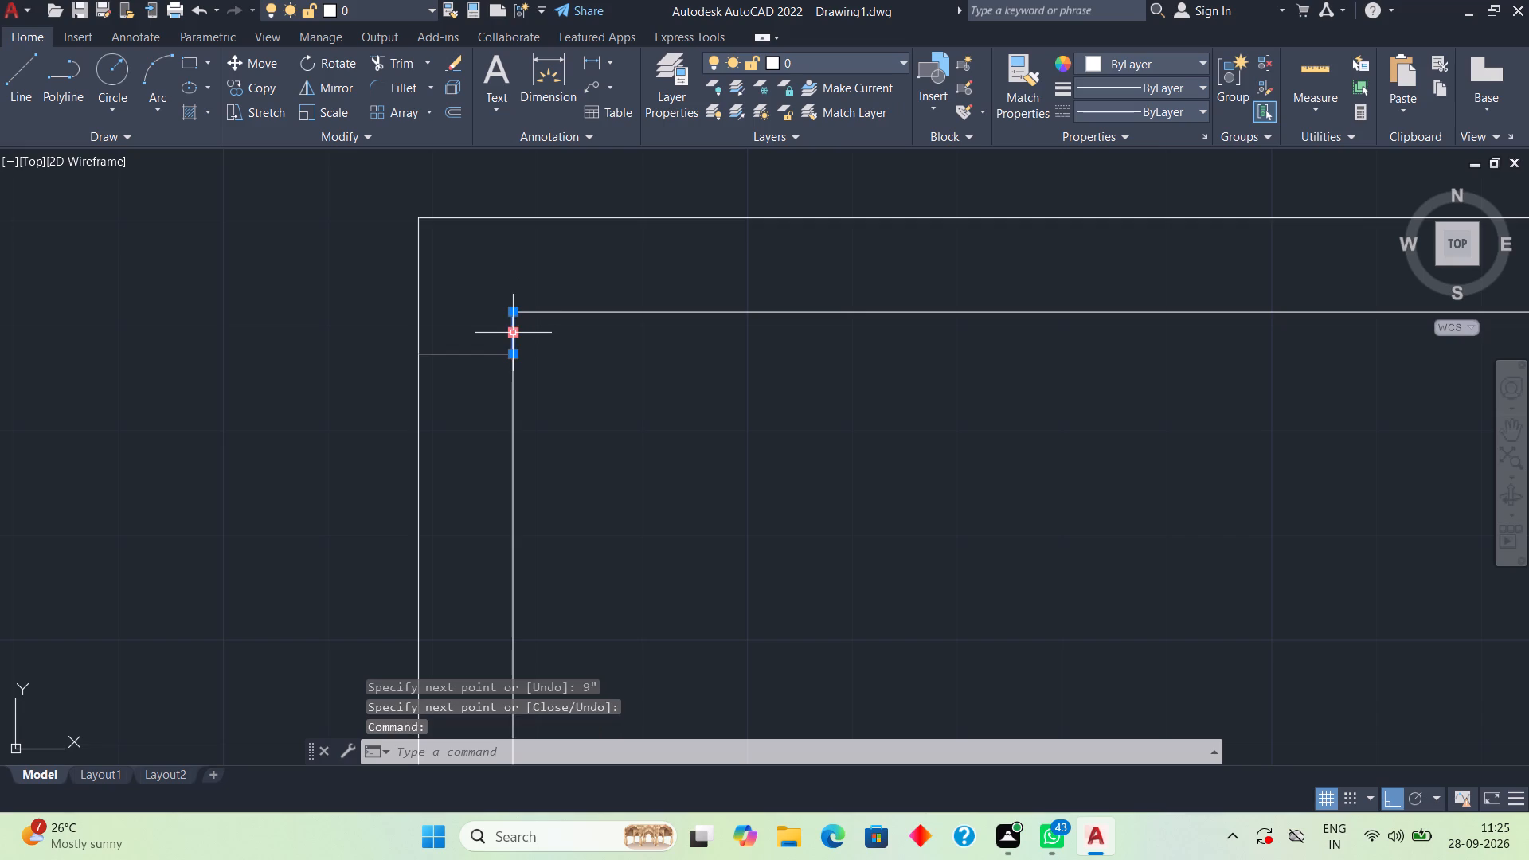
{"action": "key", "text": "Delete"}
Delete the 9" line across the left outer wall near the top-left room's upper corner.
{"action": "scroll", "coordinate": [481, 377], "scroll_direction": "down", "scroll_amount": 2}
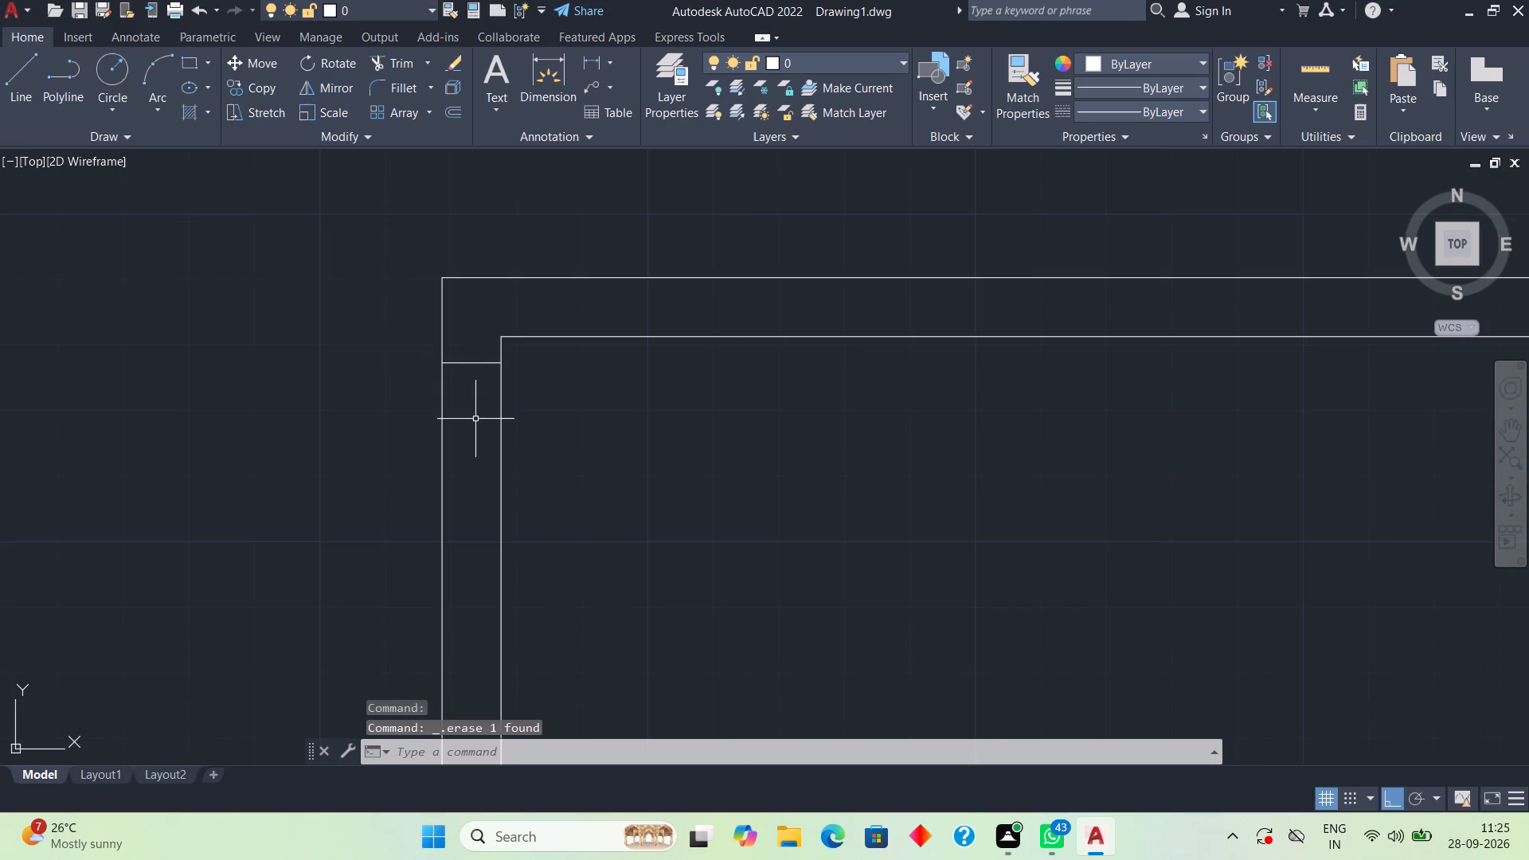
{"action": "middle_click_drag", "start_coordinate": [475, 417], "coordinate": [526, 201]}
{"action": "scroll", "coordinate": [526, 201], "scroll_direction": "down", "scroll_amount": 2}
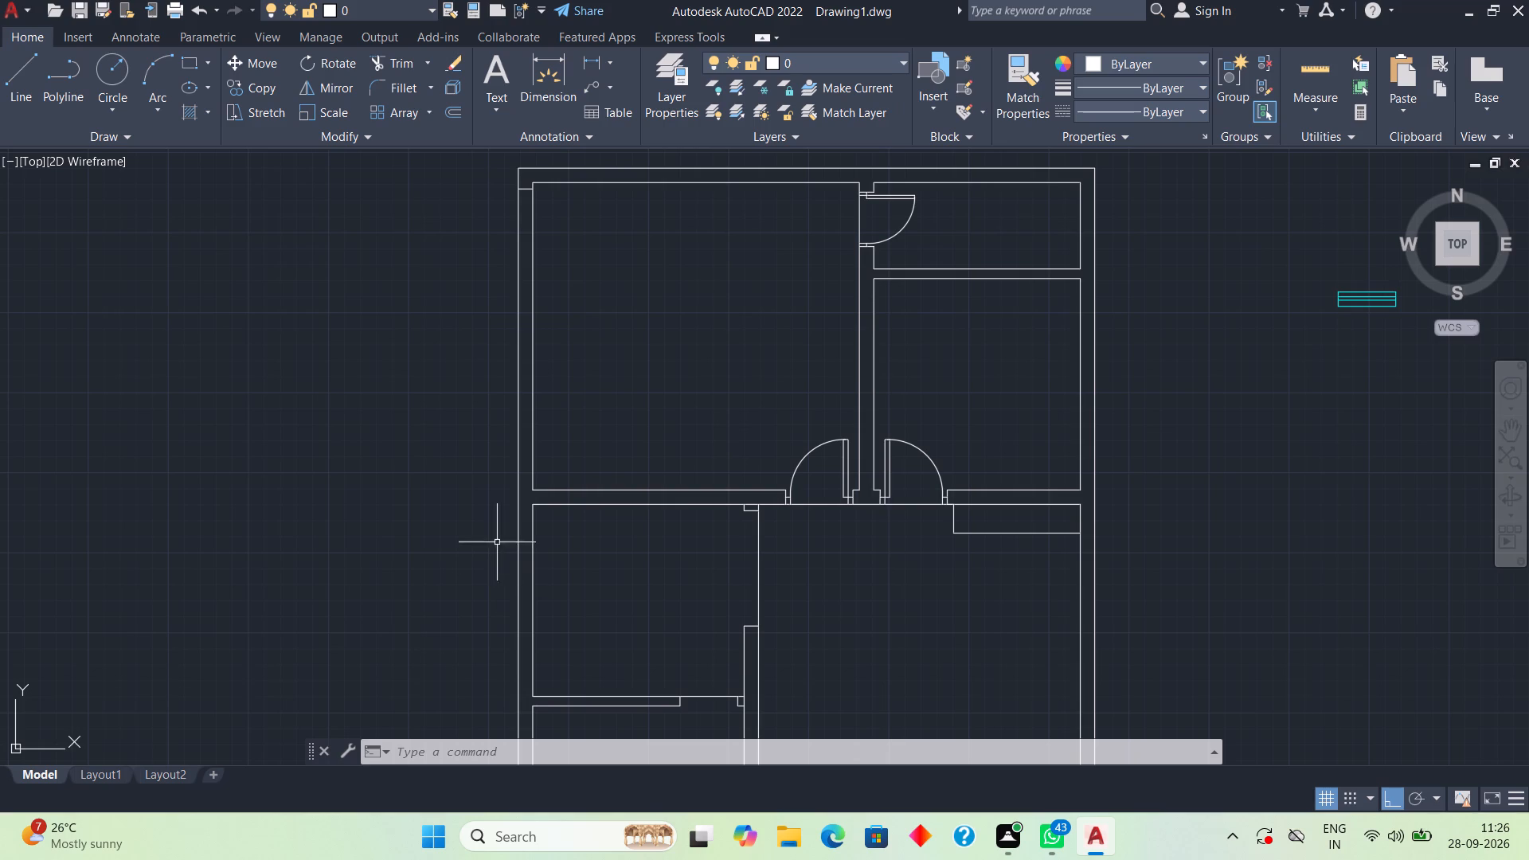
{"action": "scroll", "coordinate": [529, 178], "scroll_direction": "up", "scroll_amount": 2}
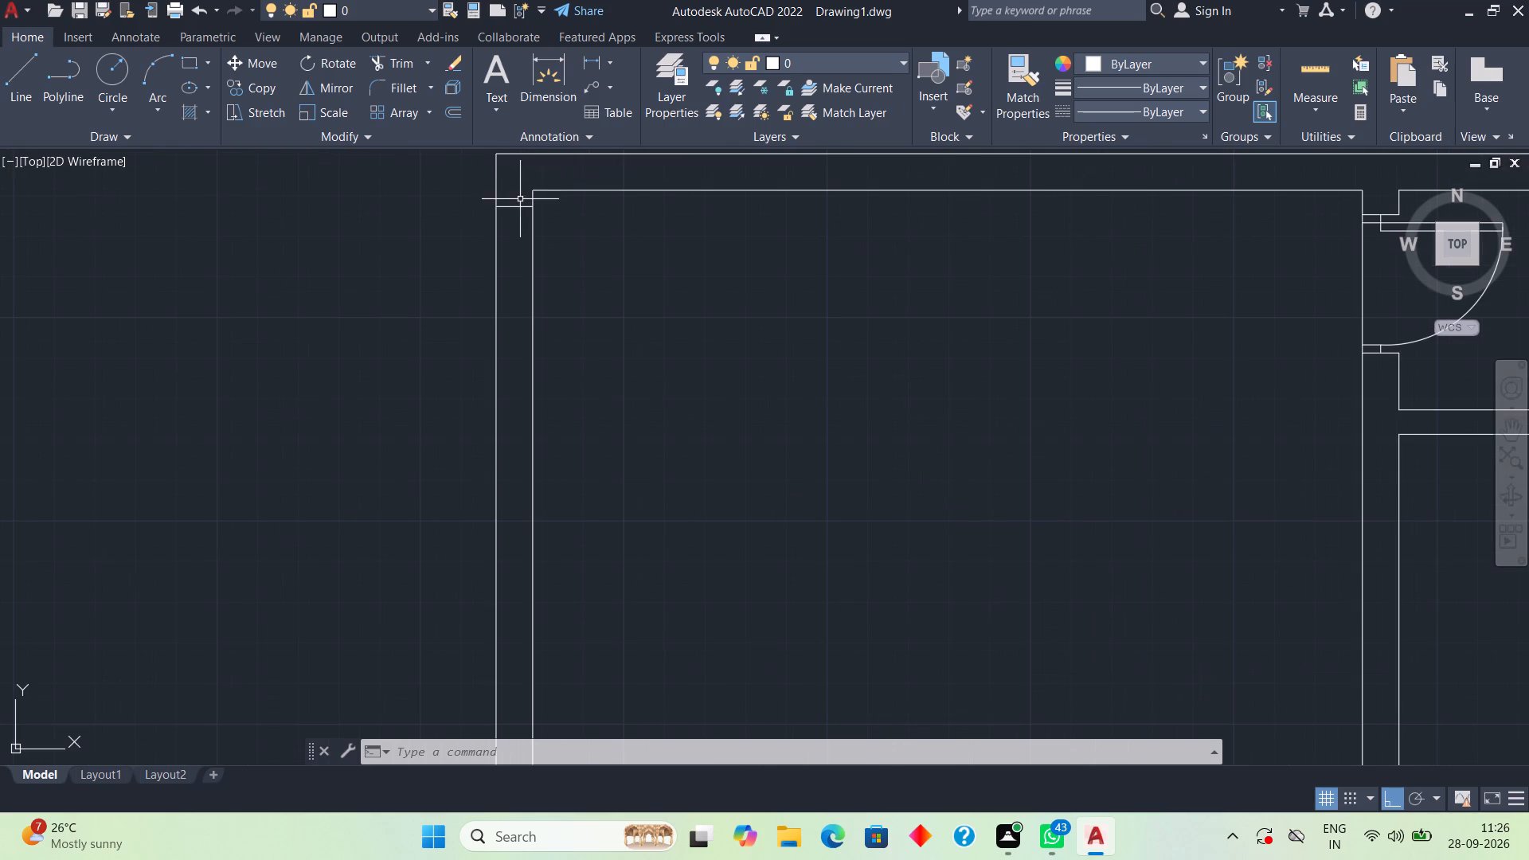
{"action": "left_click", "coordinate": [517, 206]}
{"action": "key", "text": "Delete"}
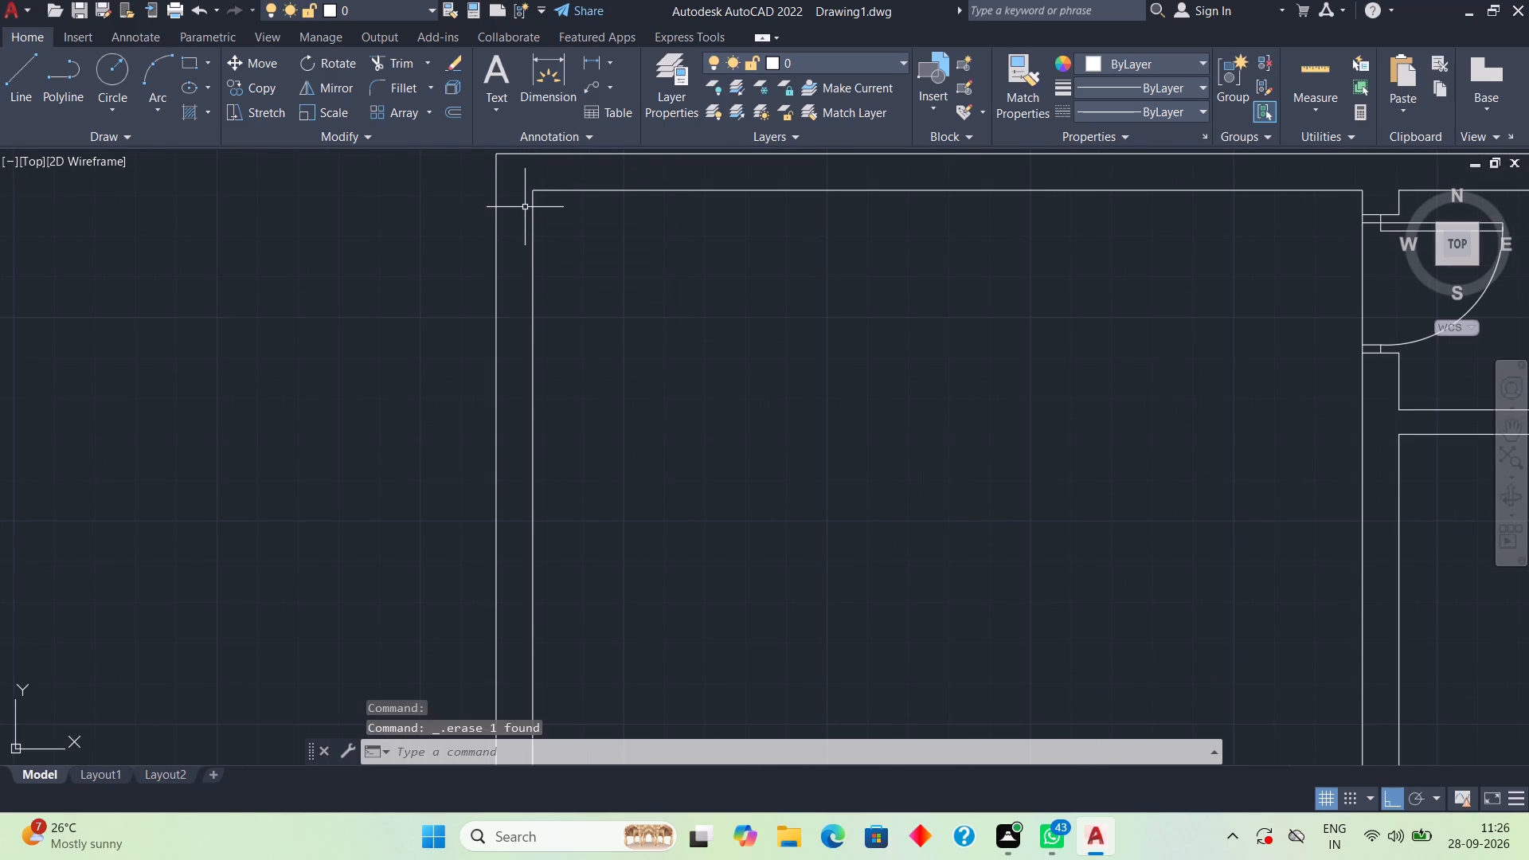
From the upper-left inner corner of the middle-left room, draw a line 4" down and 9" left across the outer wall.
{"action": "scroll", "coordinate": [526, 214], "scroll_direction": "down", "scroll_amount": 2}
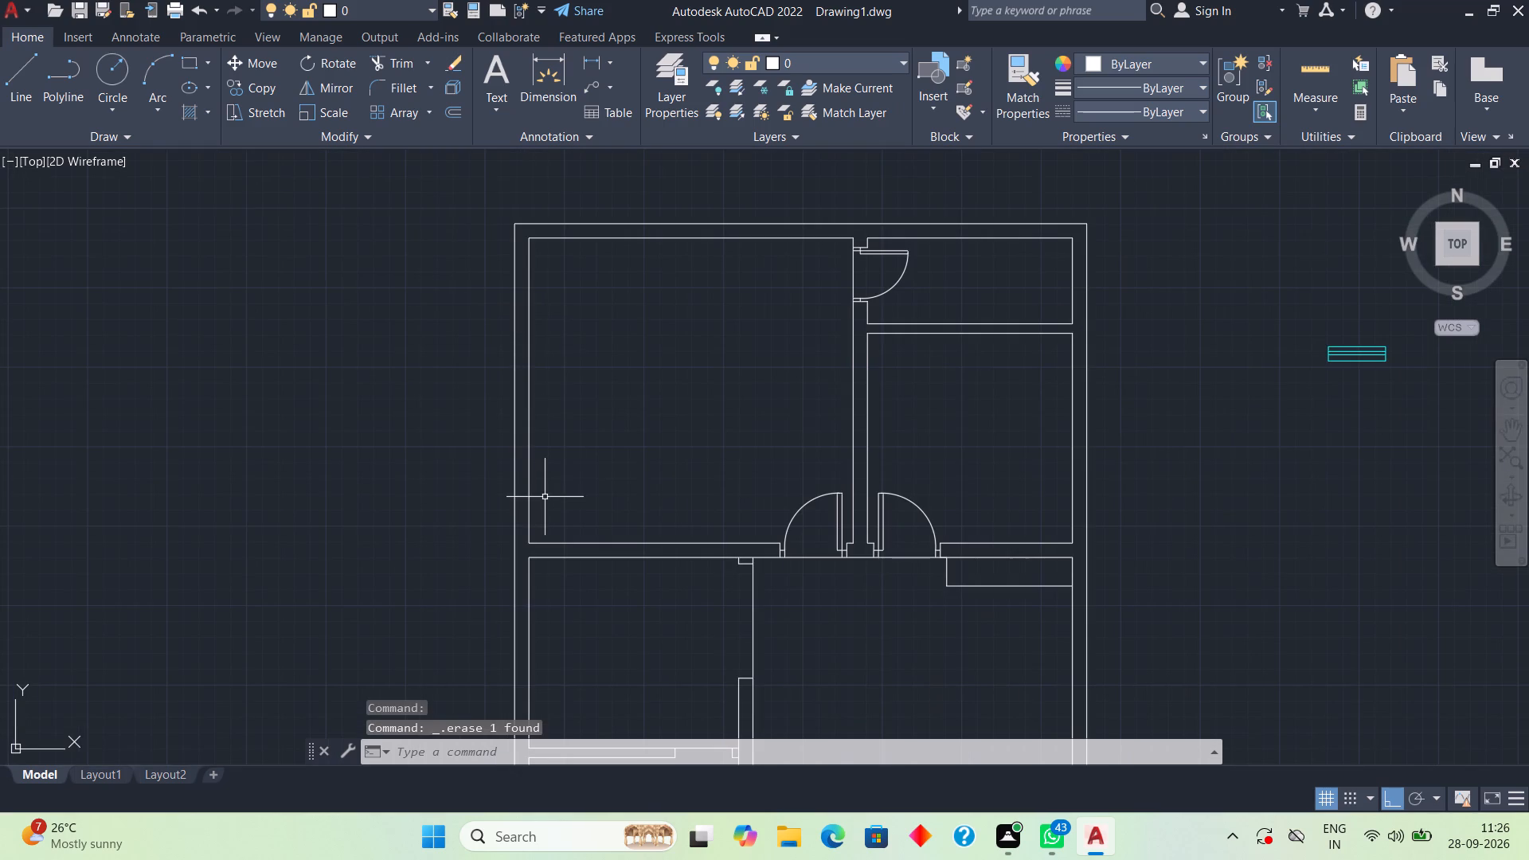
{"action": "middle_click_drag", "start_coordinate": [545, 496], "coordinate": [561, 359]}
{"action": "scroll", "coordinate": [523, 439], "scroll_direction": "up", "scroll_amount": 2}
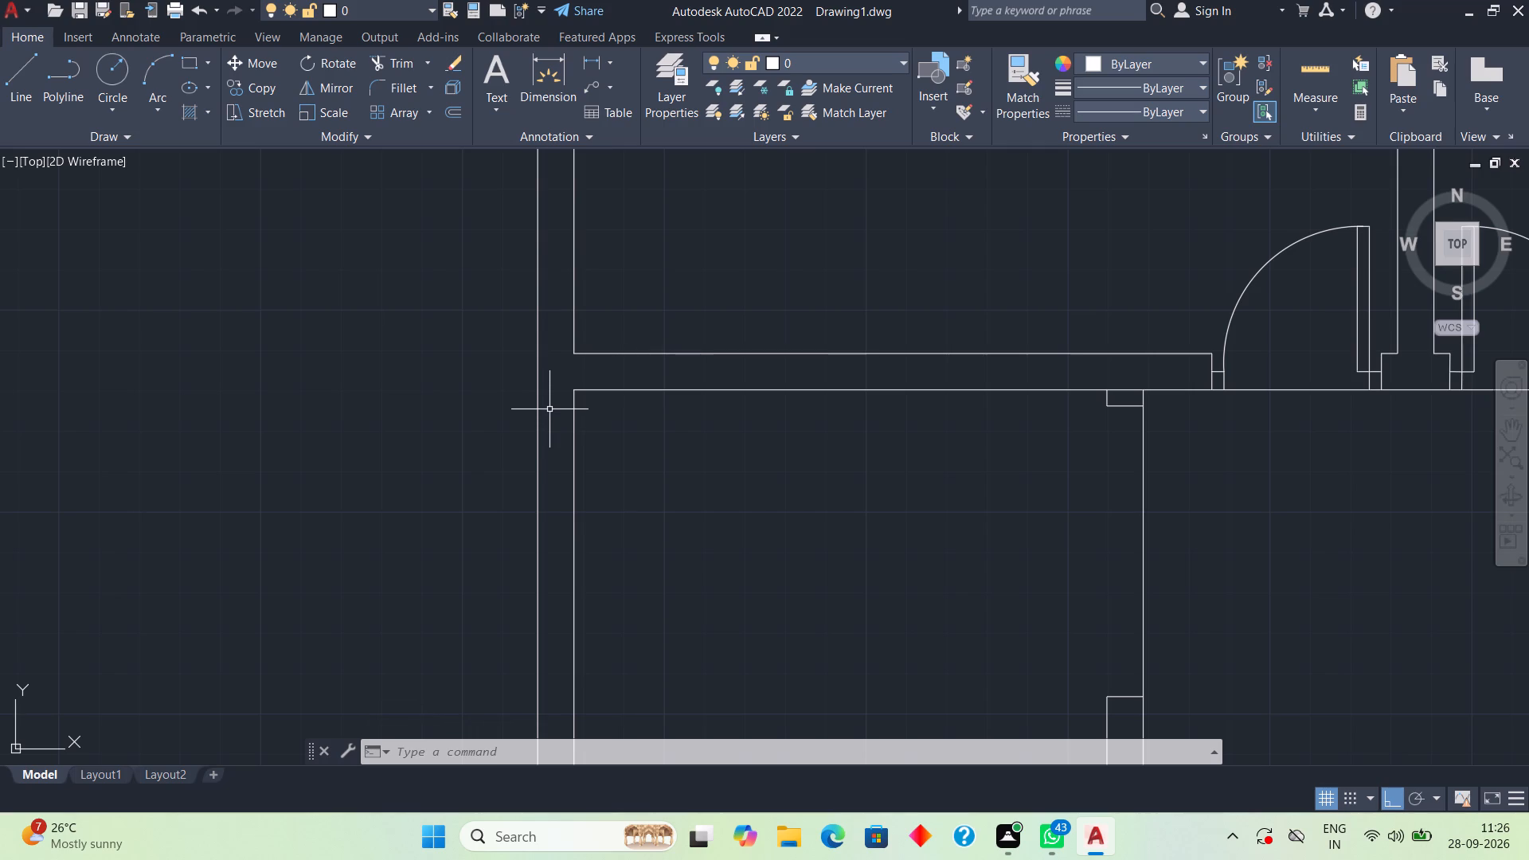
{"action": "key", "text": "l"}
{"action": "key", "text": "Return"}
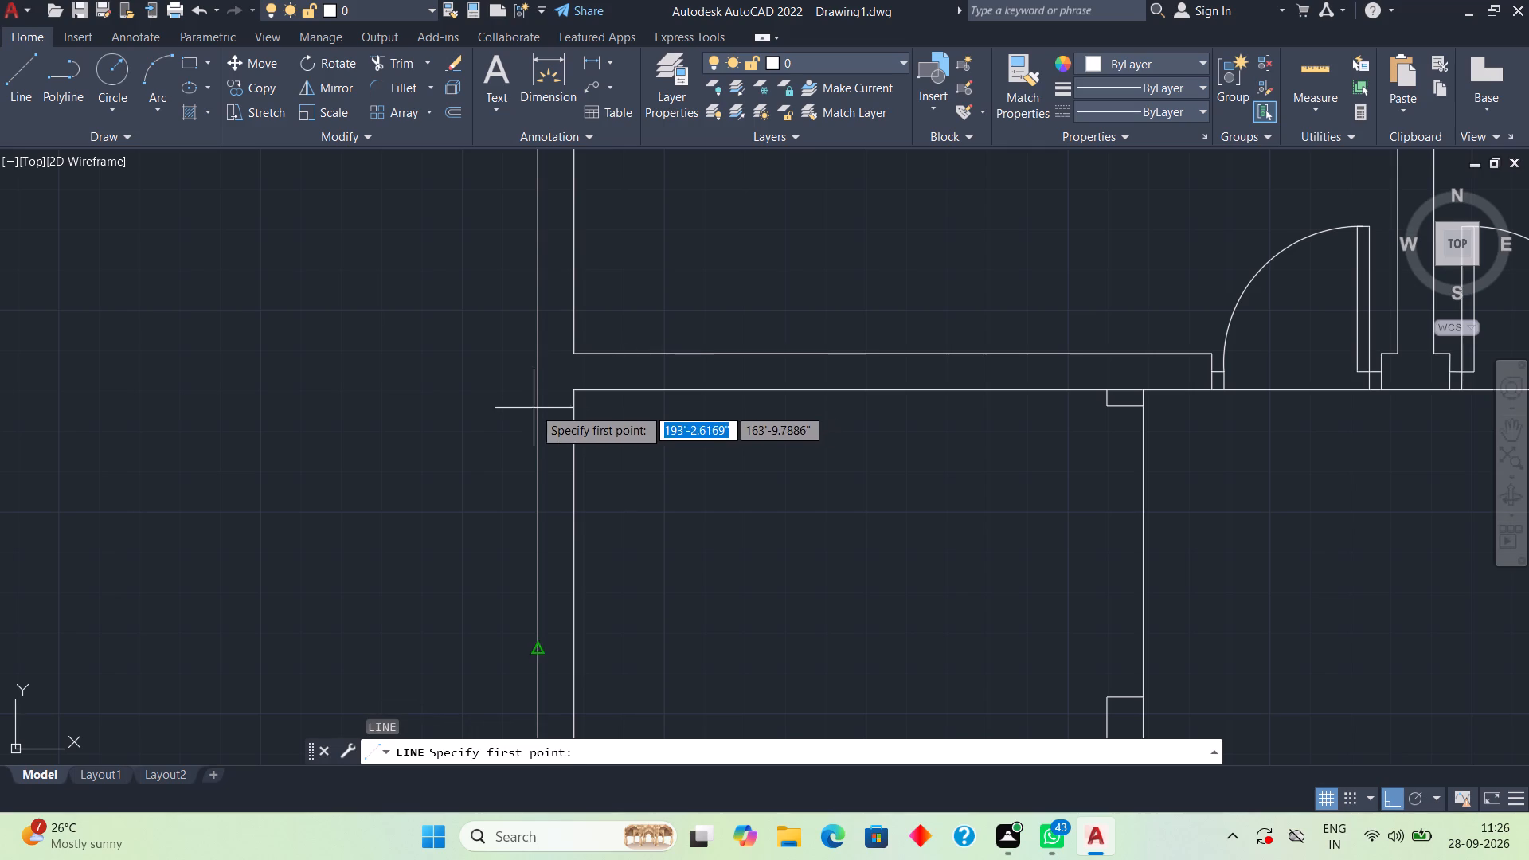
{"action": "left_click", "coordinate": [577, 391]}
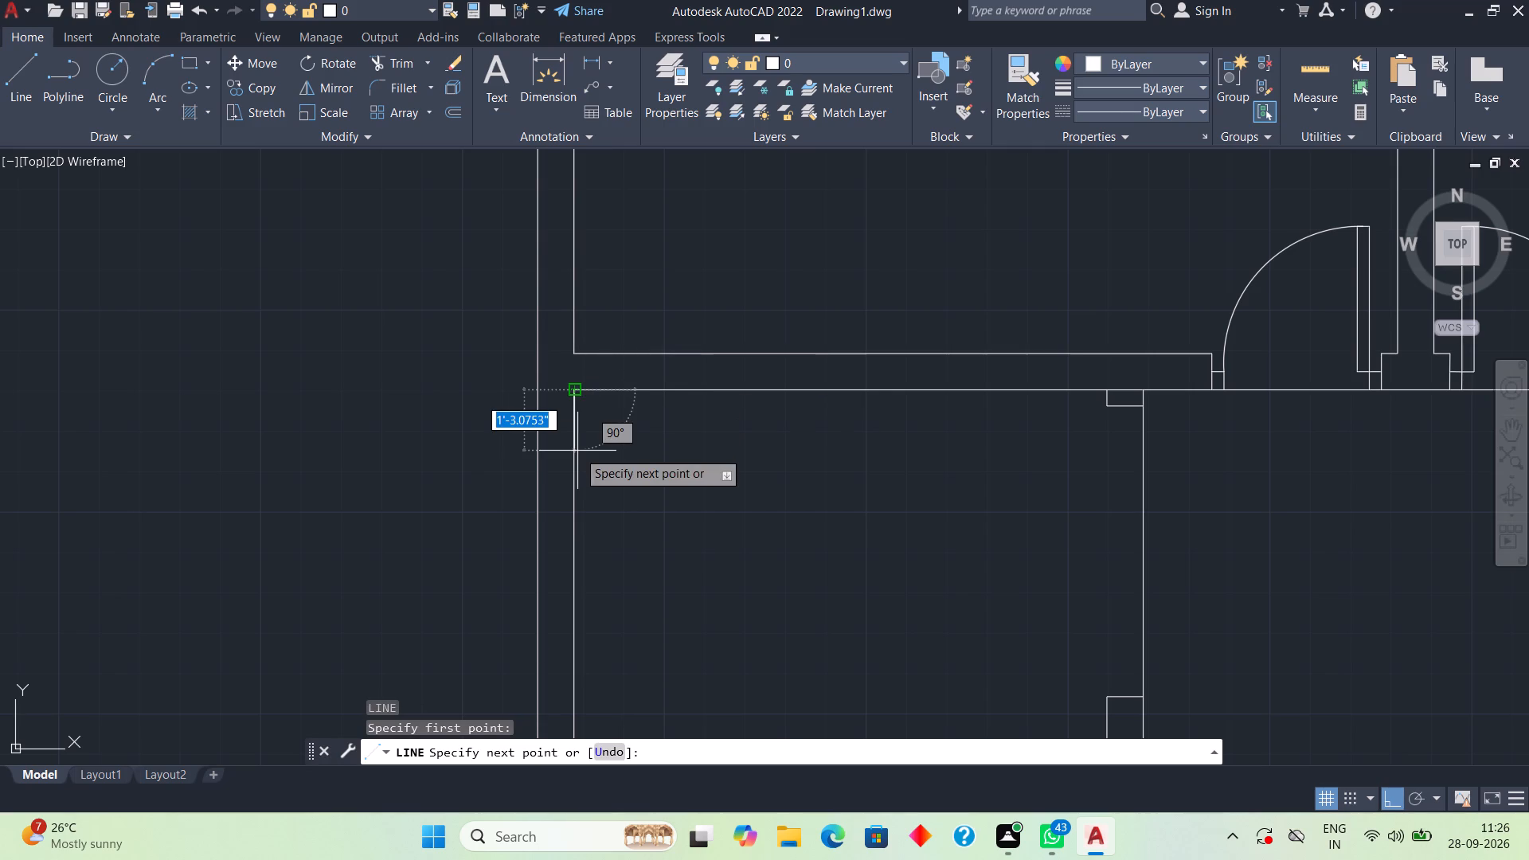
{"action": "type", "text": "4\""}
{"action": "key", "text": "Return"}
{"action": "scroll", "coordinate": [577, 451], "scroll_direction": "up", "scroll_amount": 1}
{"action": "type", "text": "9\""}
{"action": "key", "text": "Return"}
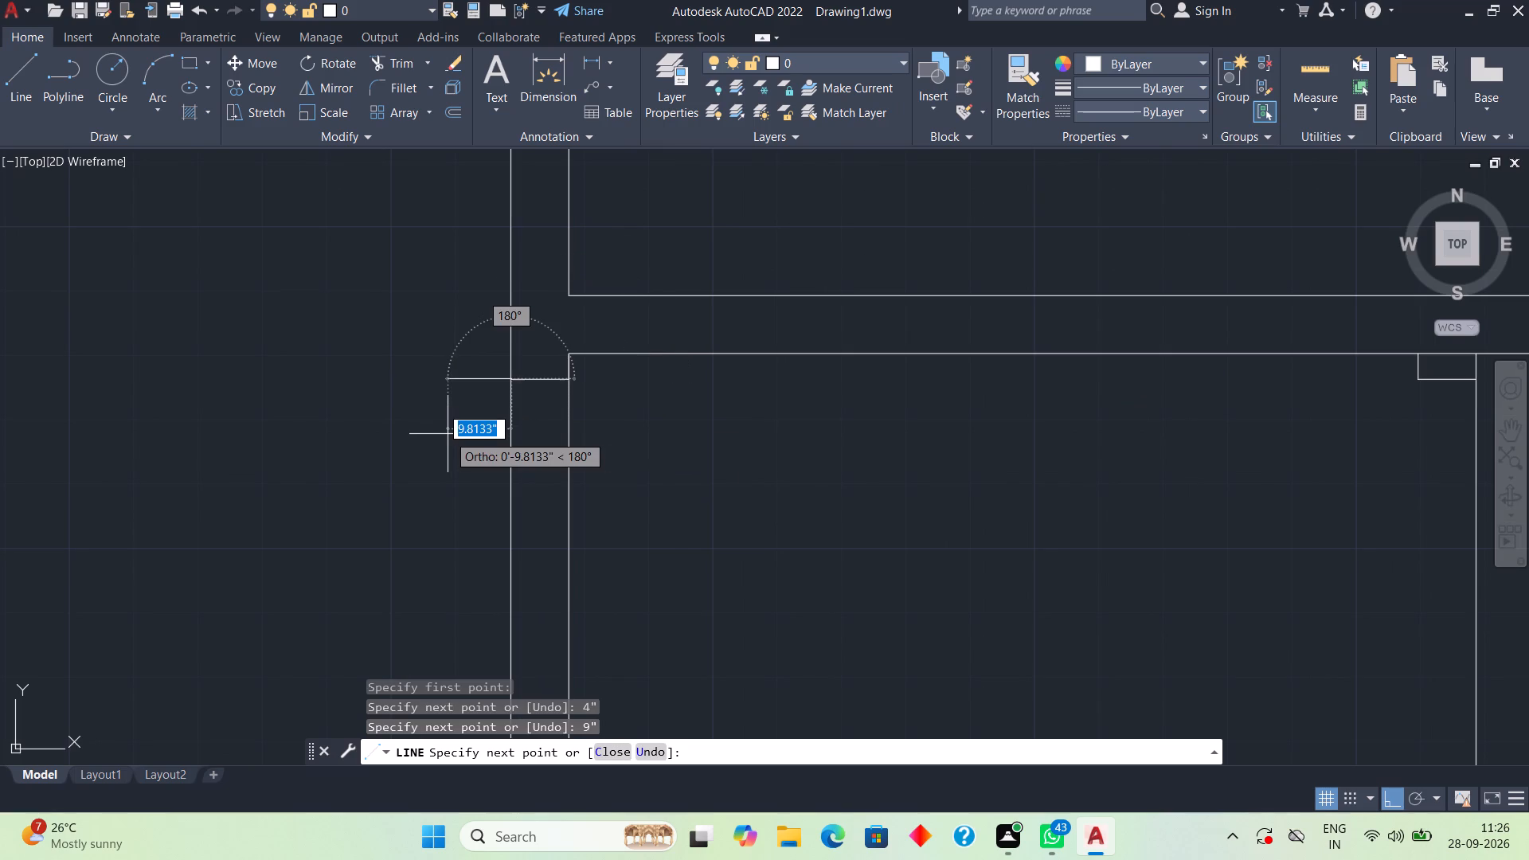
{"action": "key", "text": "space"}
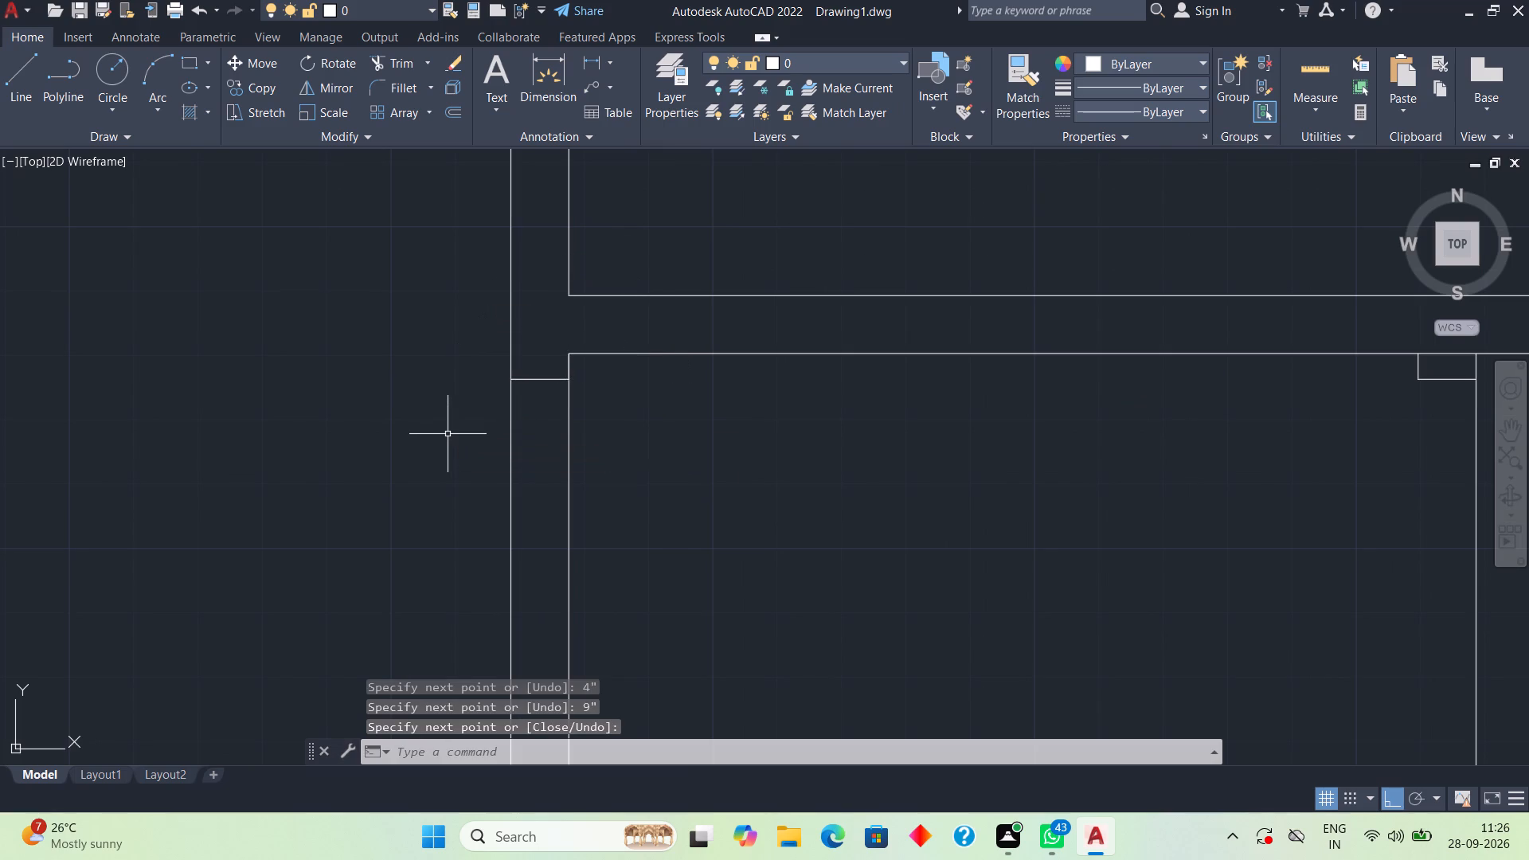
From the lower-left inner corner of the top-left room, draw a line 4" up and 9" left across the outer wall.
{"action": "type", "text": "l"}
{"action": "key", "text": "space"}
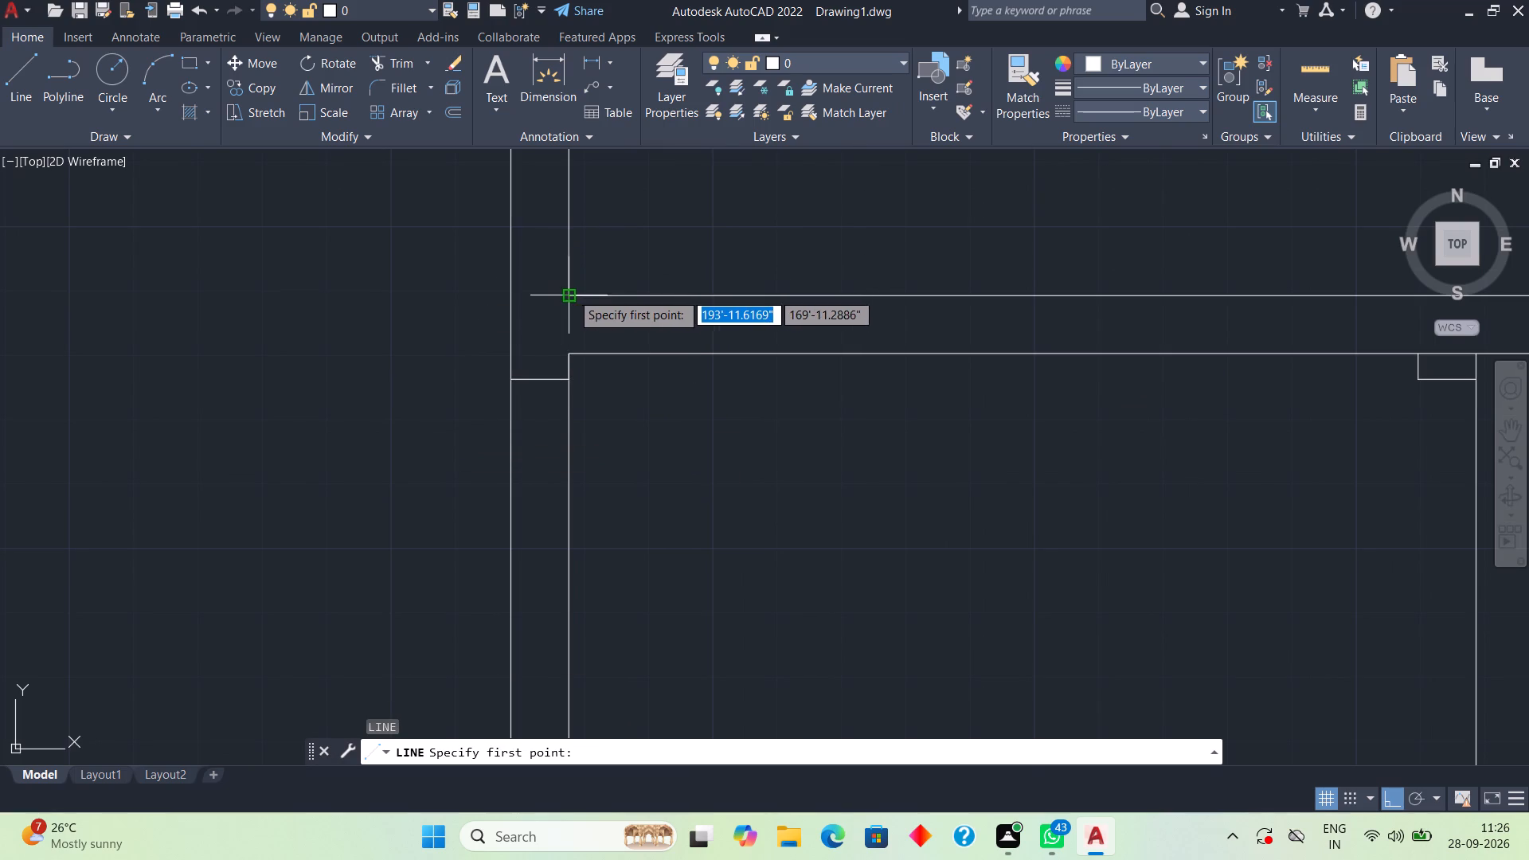
{"action": "left_click", "coordinate": [572, 291]}
{"action": "type", "text": "4\""}
{"action": "key", "text": "Return"}
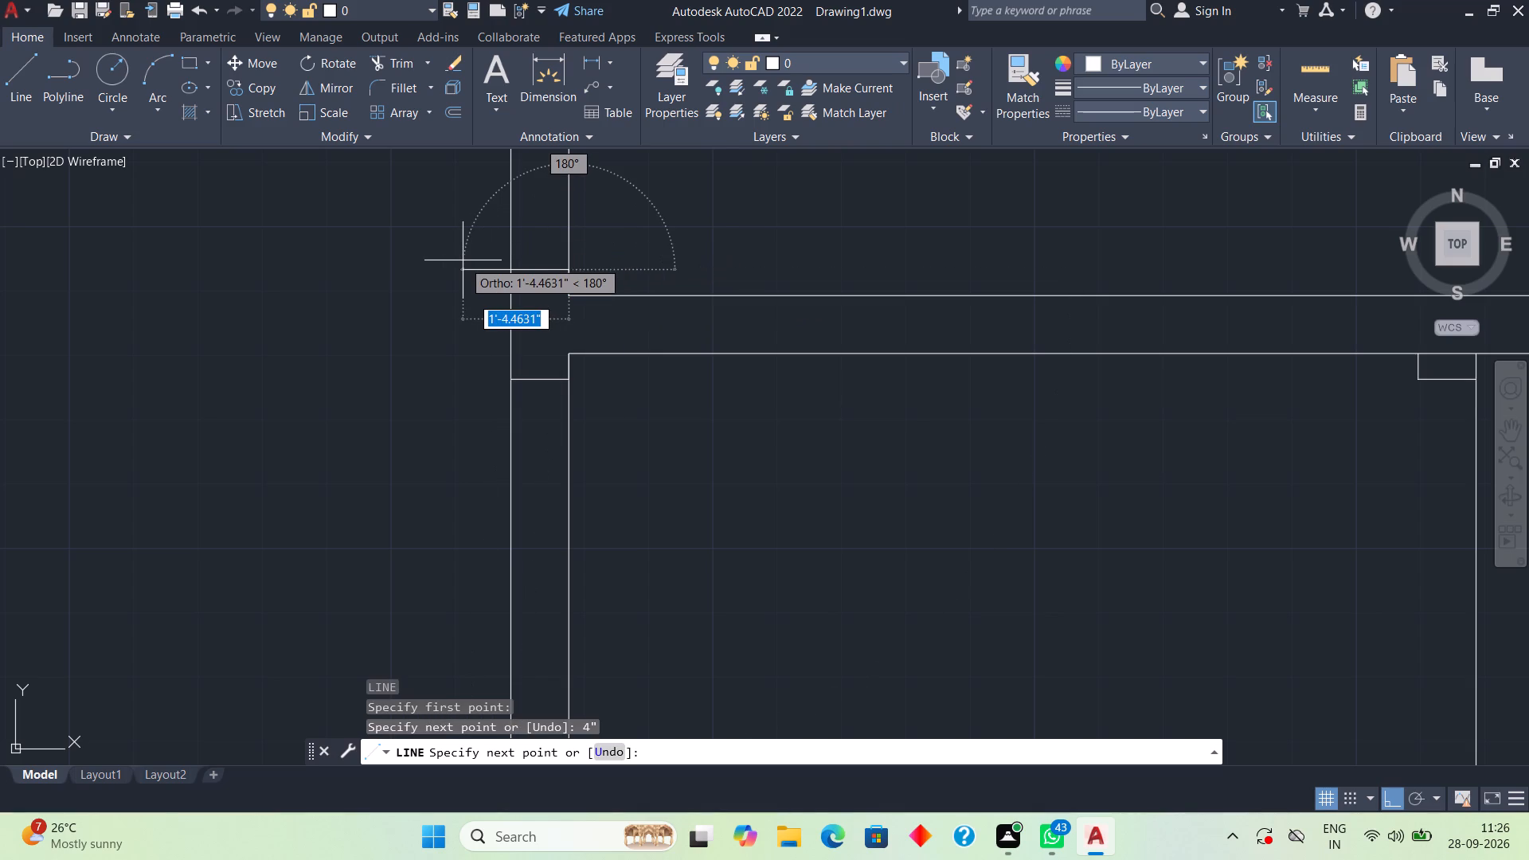
{"action": "type", "text": "9\""}
{"action": "key", "text": "Return"}
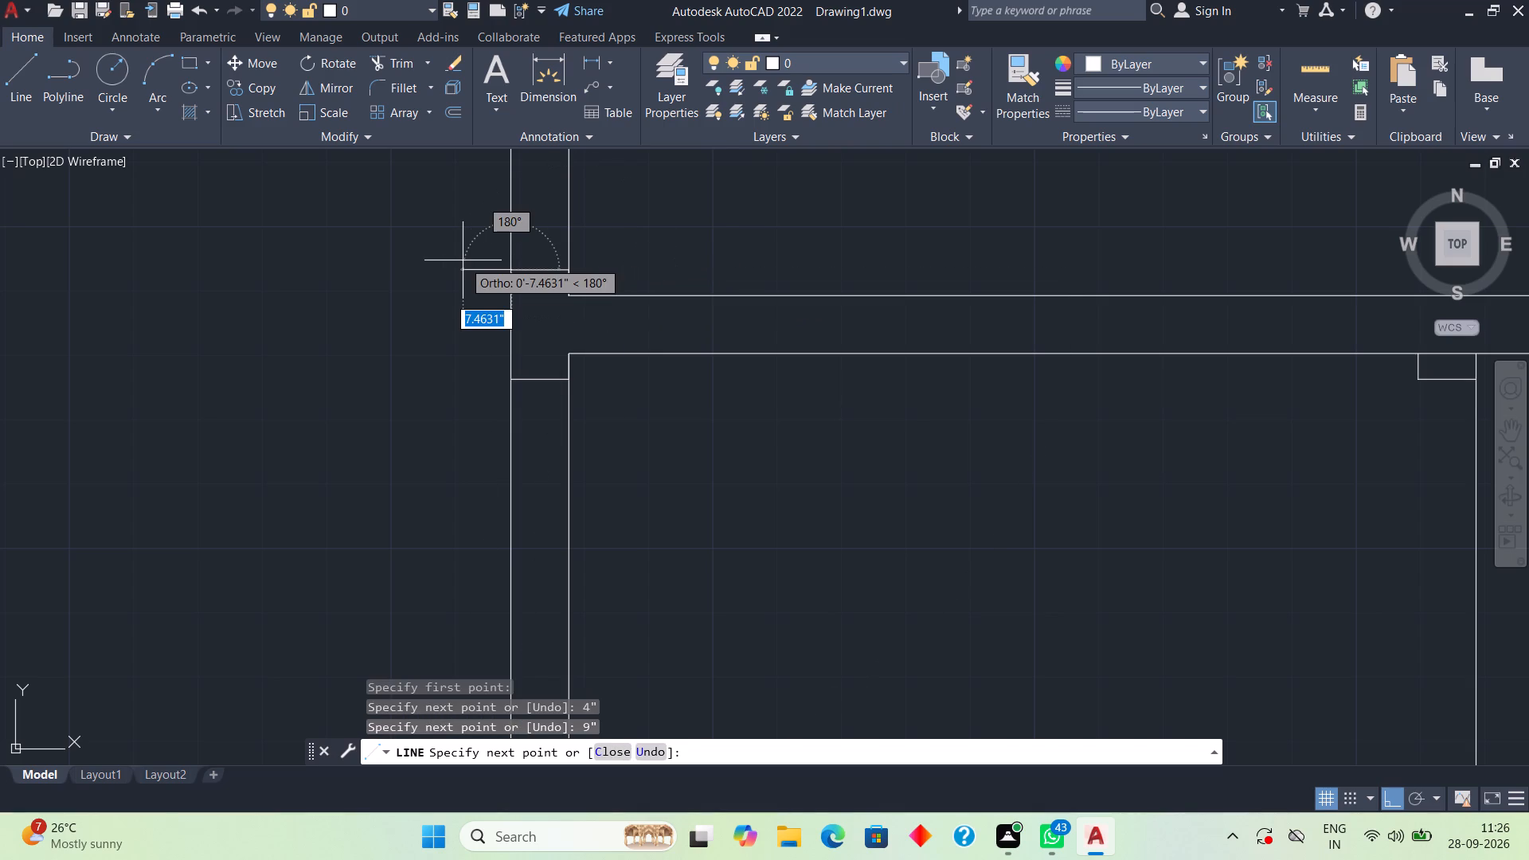
{"action": "key", "text": "space"}
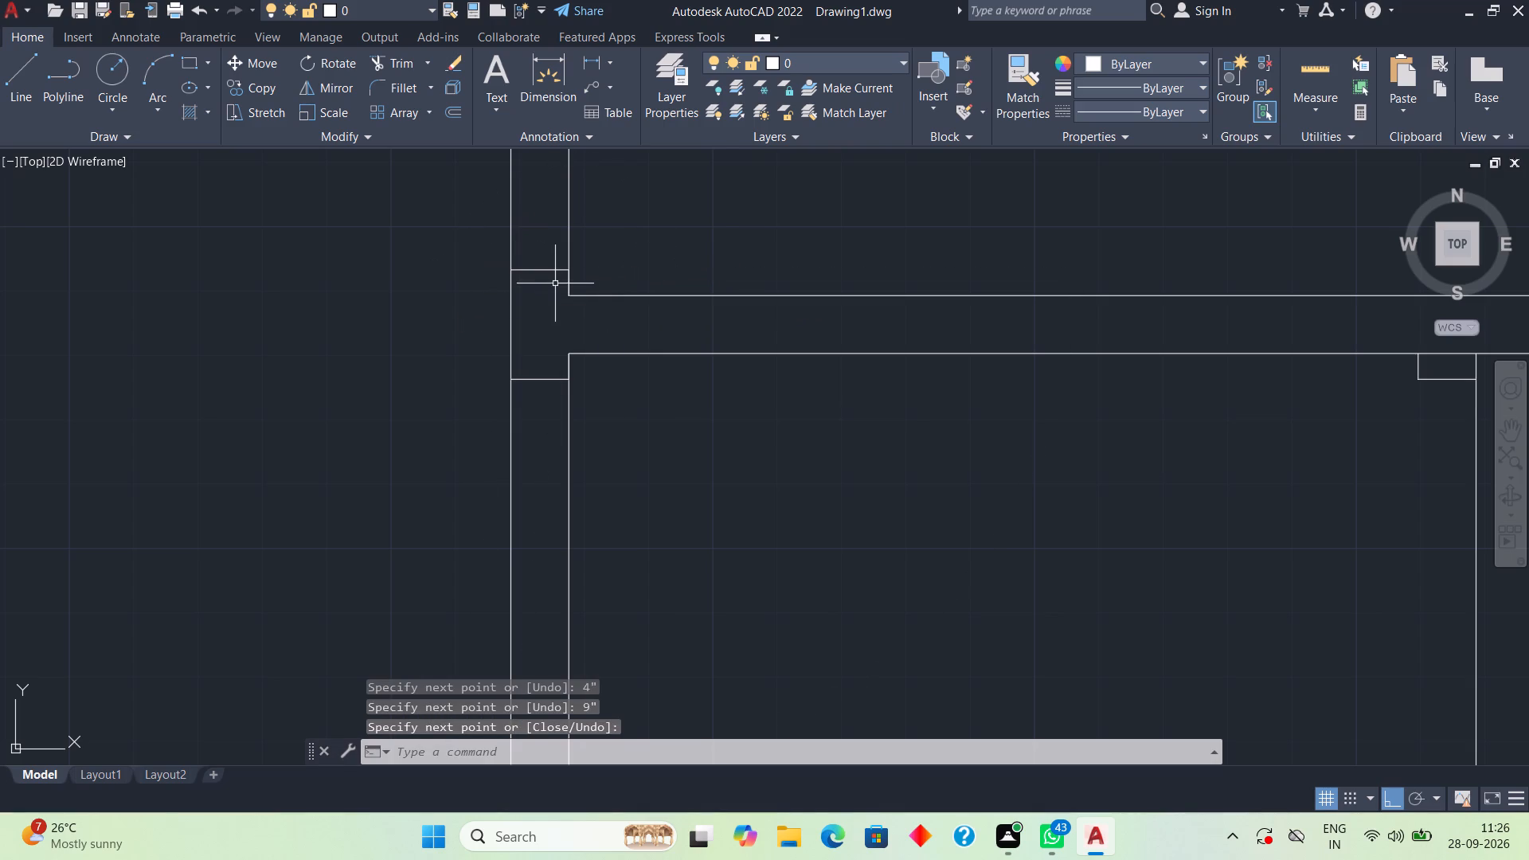
Delete the two 4" guide lines along the left wall's inner face, keeping the two 9" lines across the wall.
{"action": "left_click", "coordinate": [567, 285]}
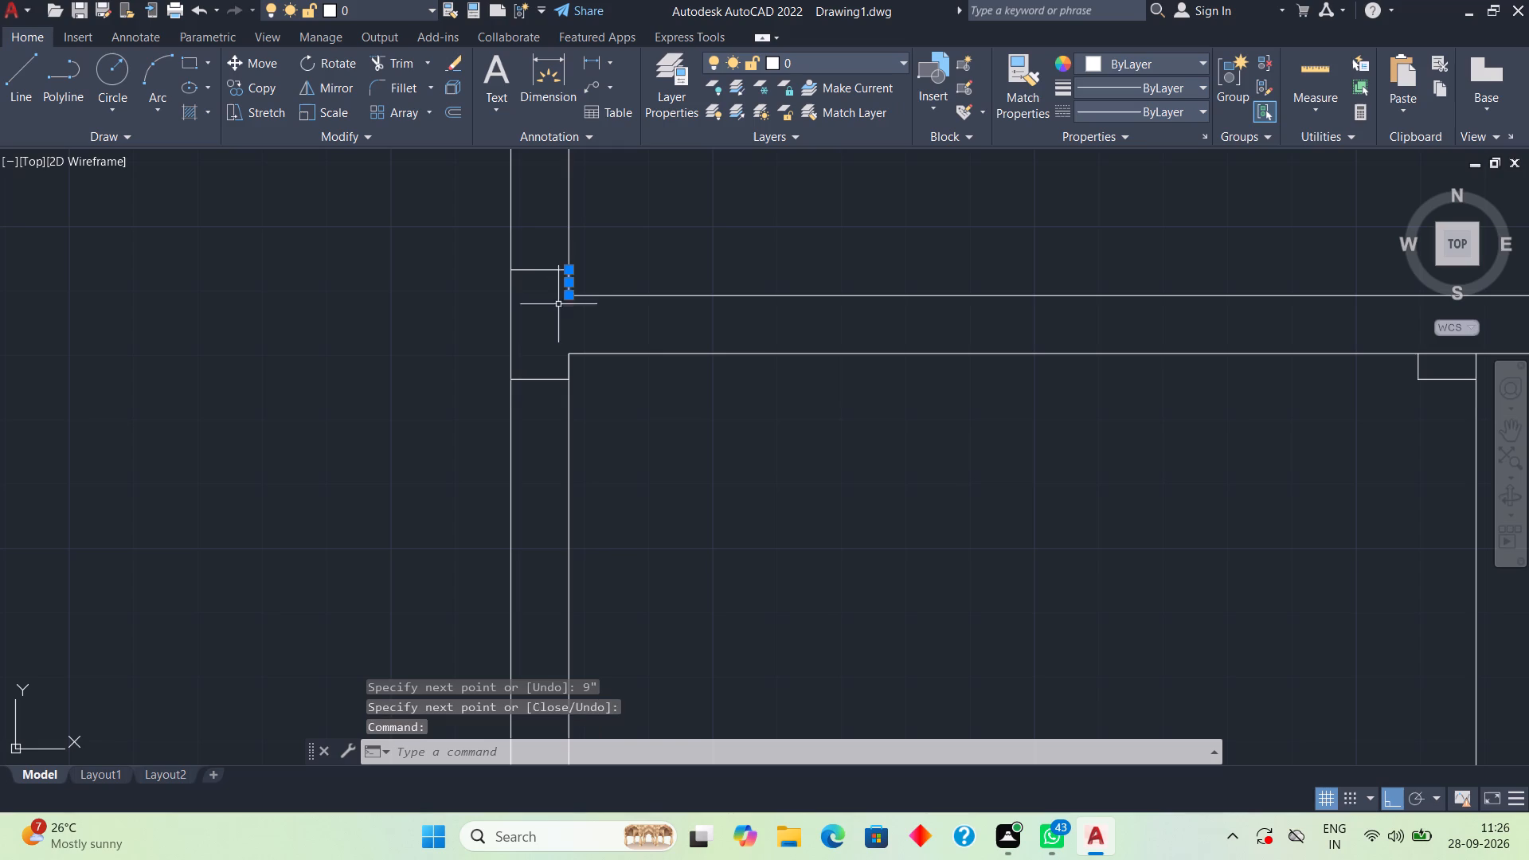
{"action": "left_click", "coordinate": [568, 368]}
{"action": "key", "text": "Delete"}
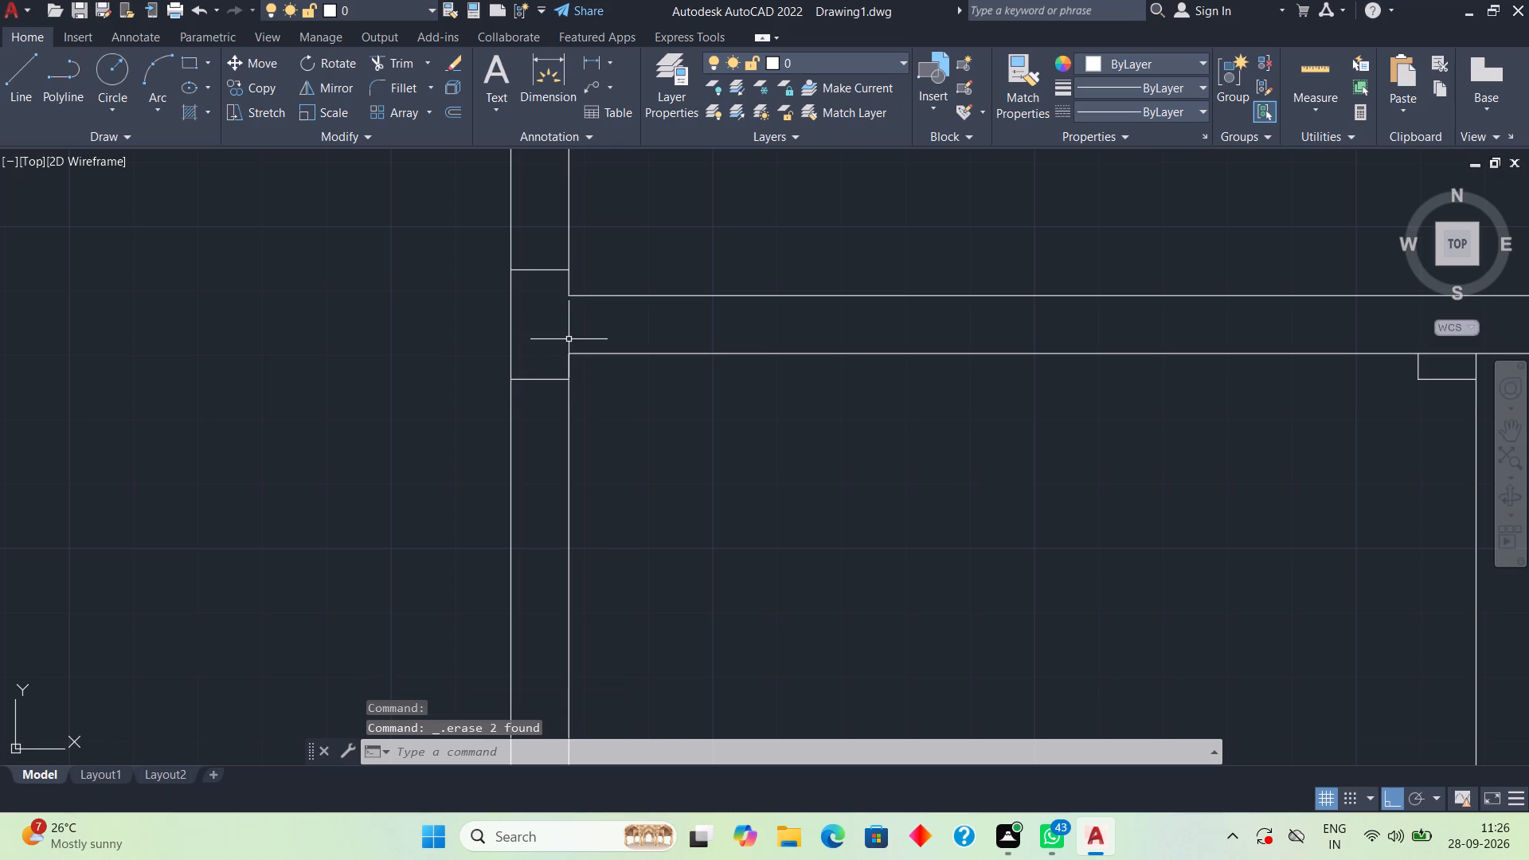
From the top-left room's upper-right inner corner, draw a line 4" left and 9" up across the top outer wall.
{"action": "scroll", "coordinate": [574, 348], "scroll_direction": "down", "scroll_amount": 2}
{"action": "scroll", "coordinate": [551, 421], "scroll_direction": "down", "scroll_amount": 3}
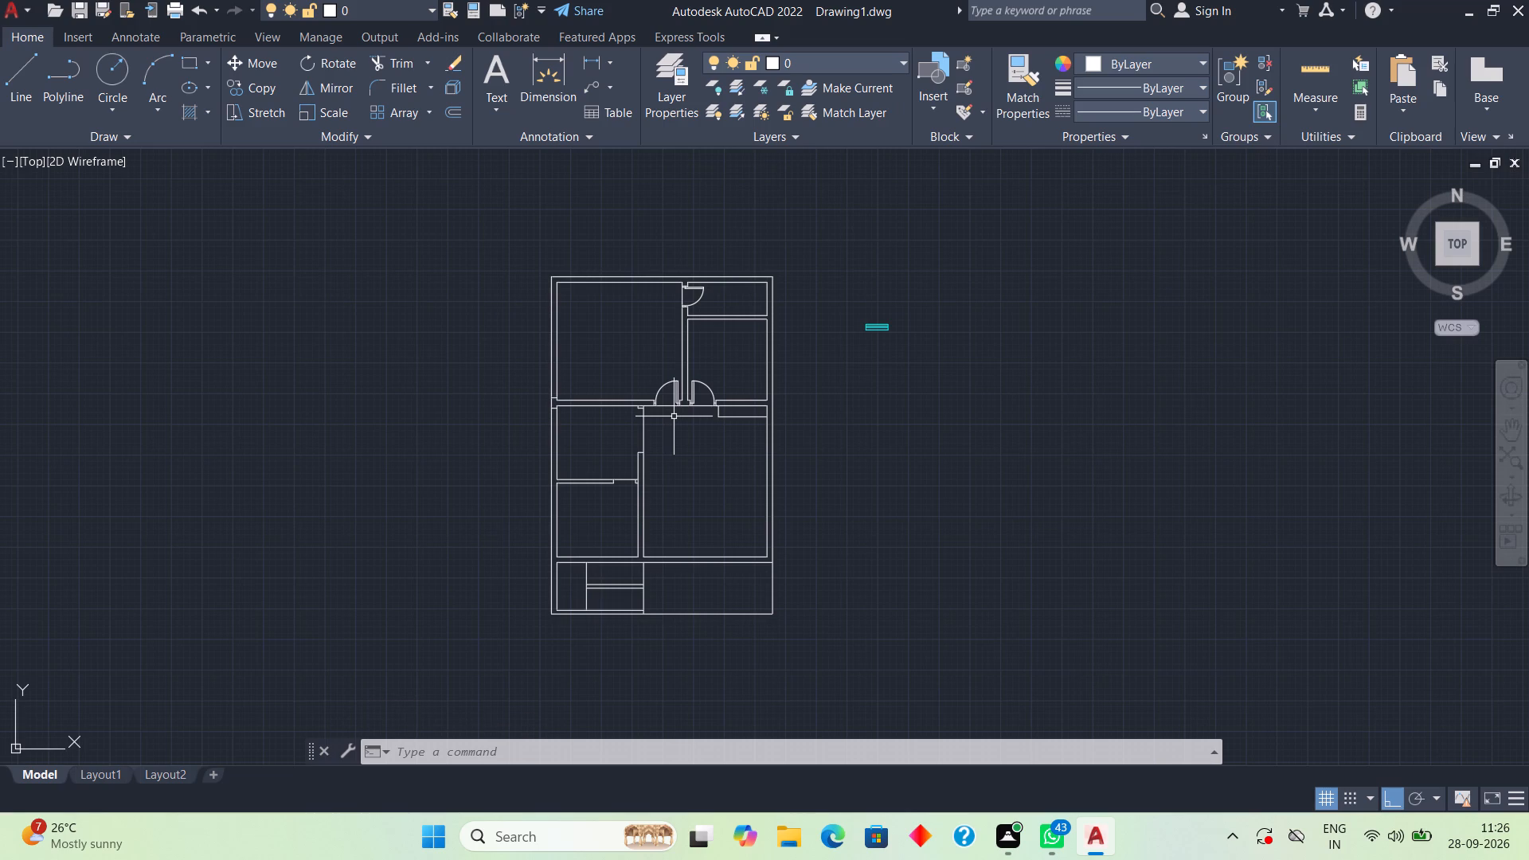
{"action": "middle_click_drag", "start_coordinate": [674, 425], "coordinate": [663, 591]}
{"action": "scroll", "coordinate": [658, 467], "scroll_direction": "up", "scroll_amount": 3}
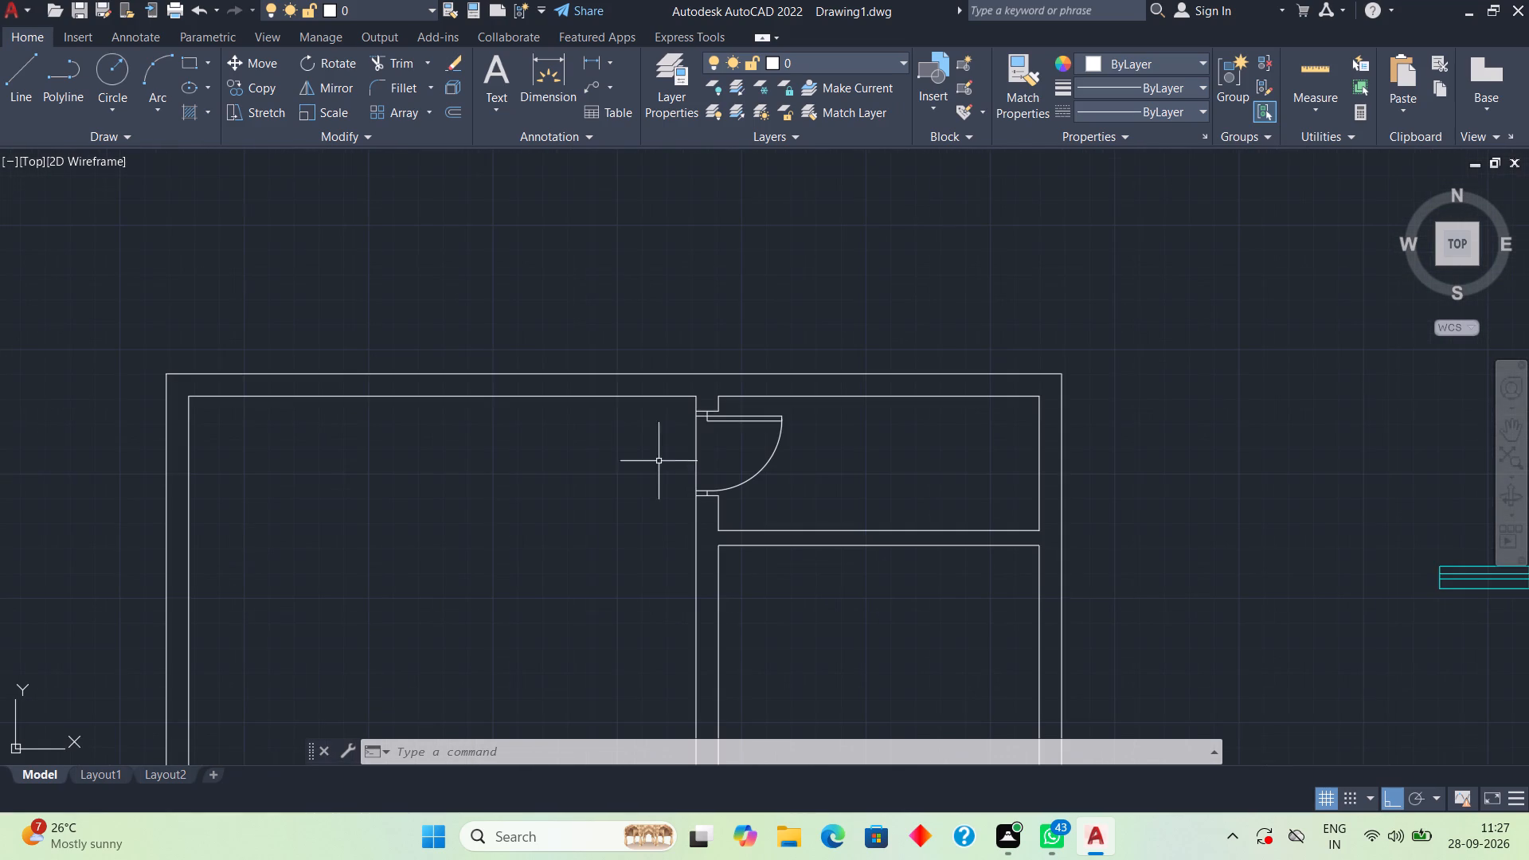
{"action": "scroll", "coordinate": [696, 403], "scroll_direction": "up", "scroll_amount": 1}
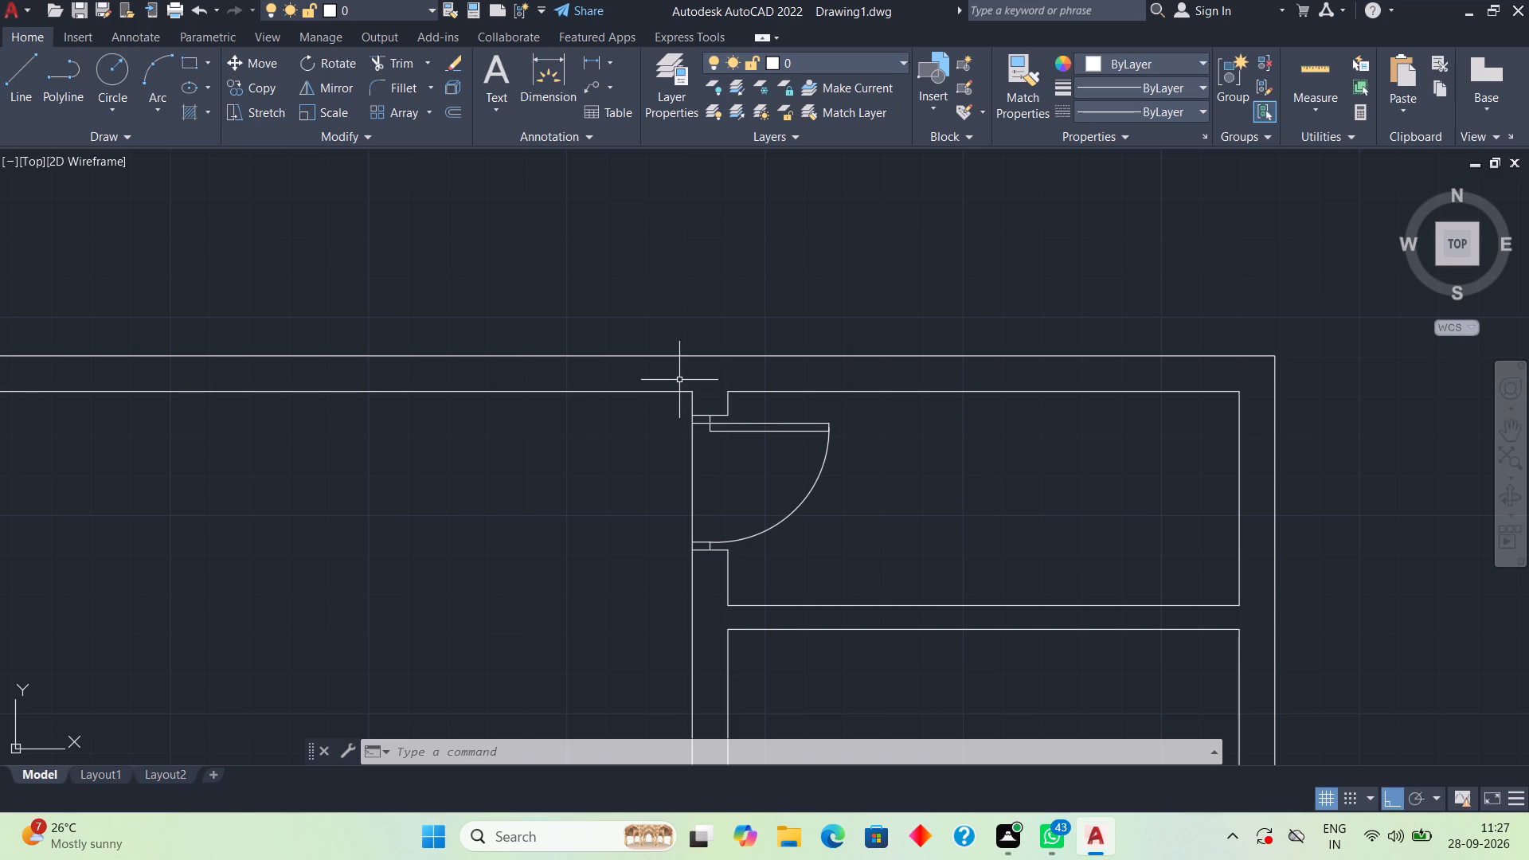
{"action": "key", "text": "l"}
{"action": "key", "text": "Return"}
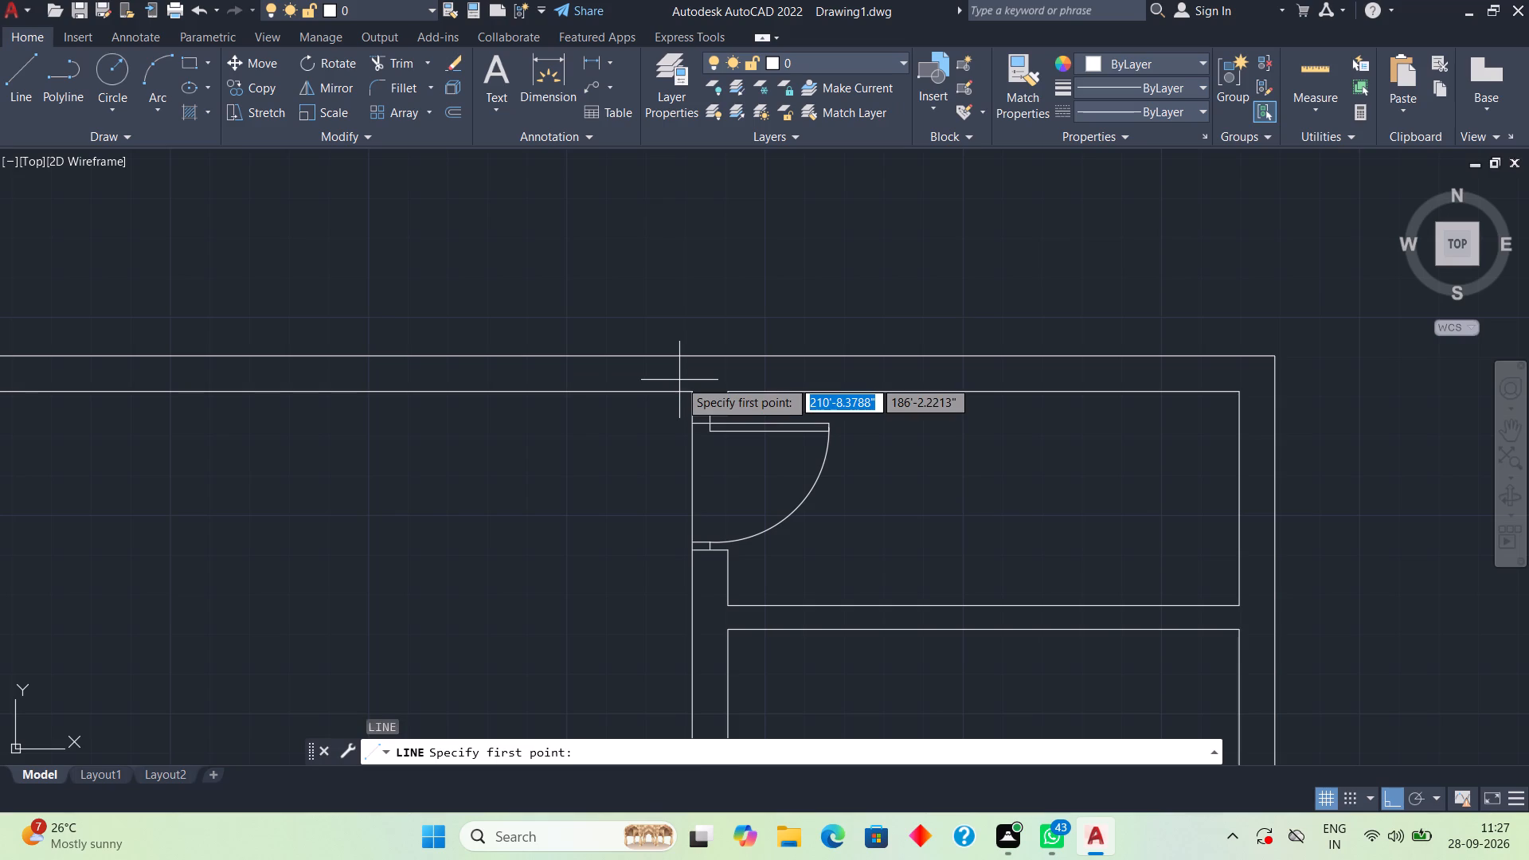
{"action": "left_click", "coordinate": [696, 388]}
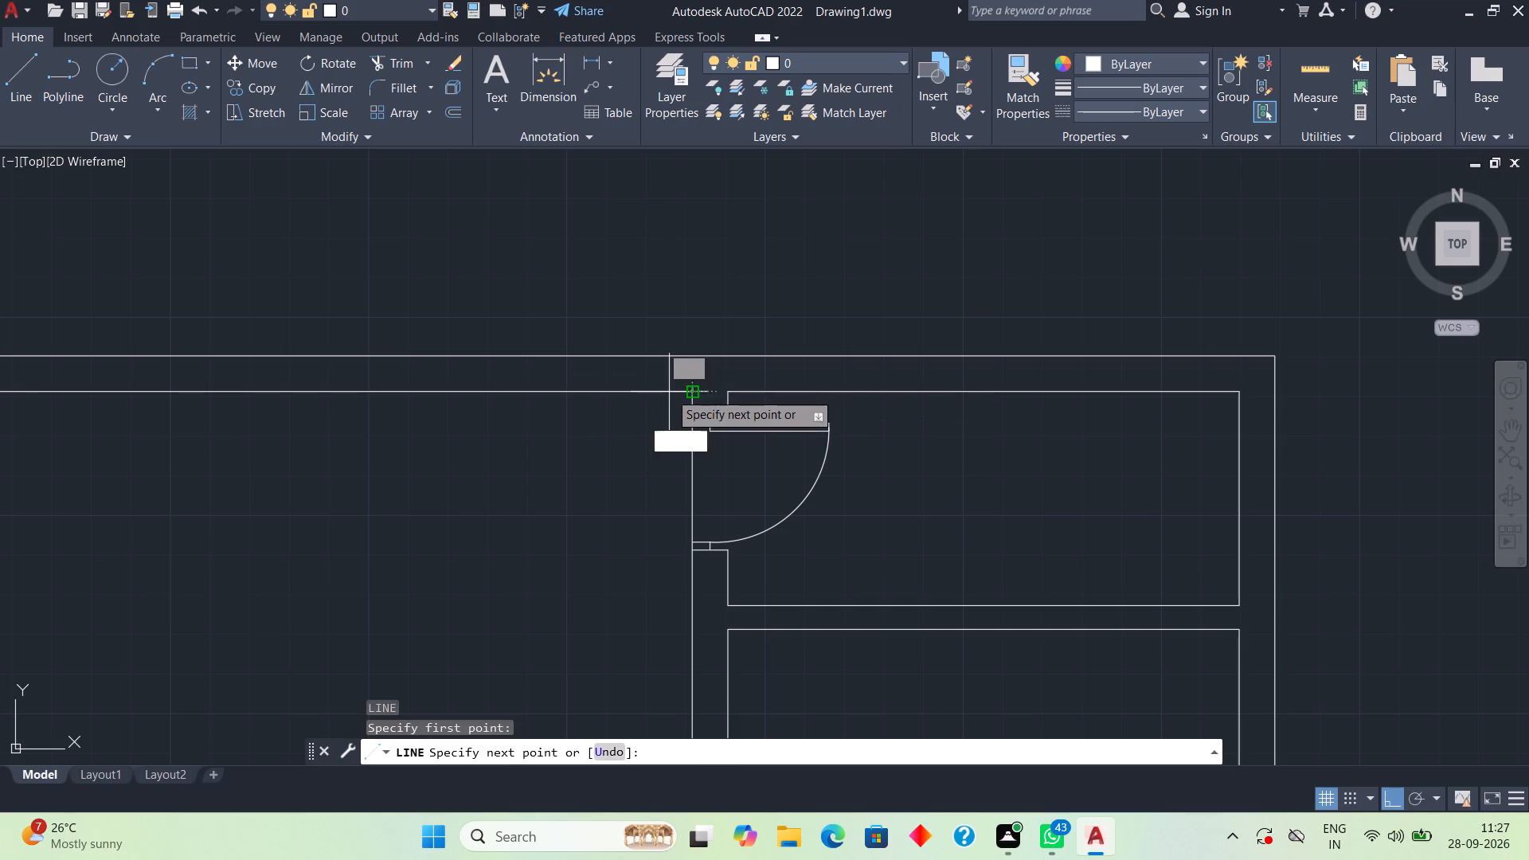
{"action": "type", "text": "4\""}
{"action": "key", "text": "Return"}
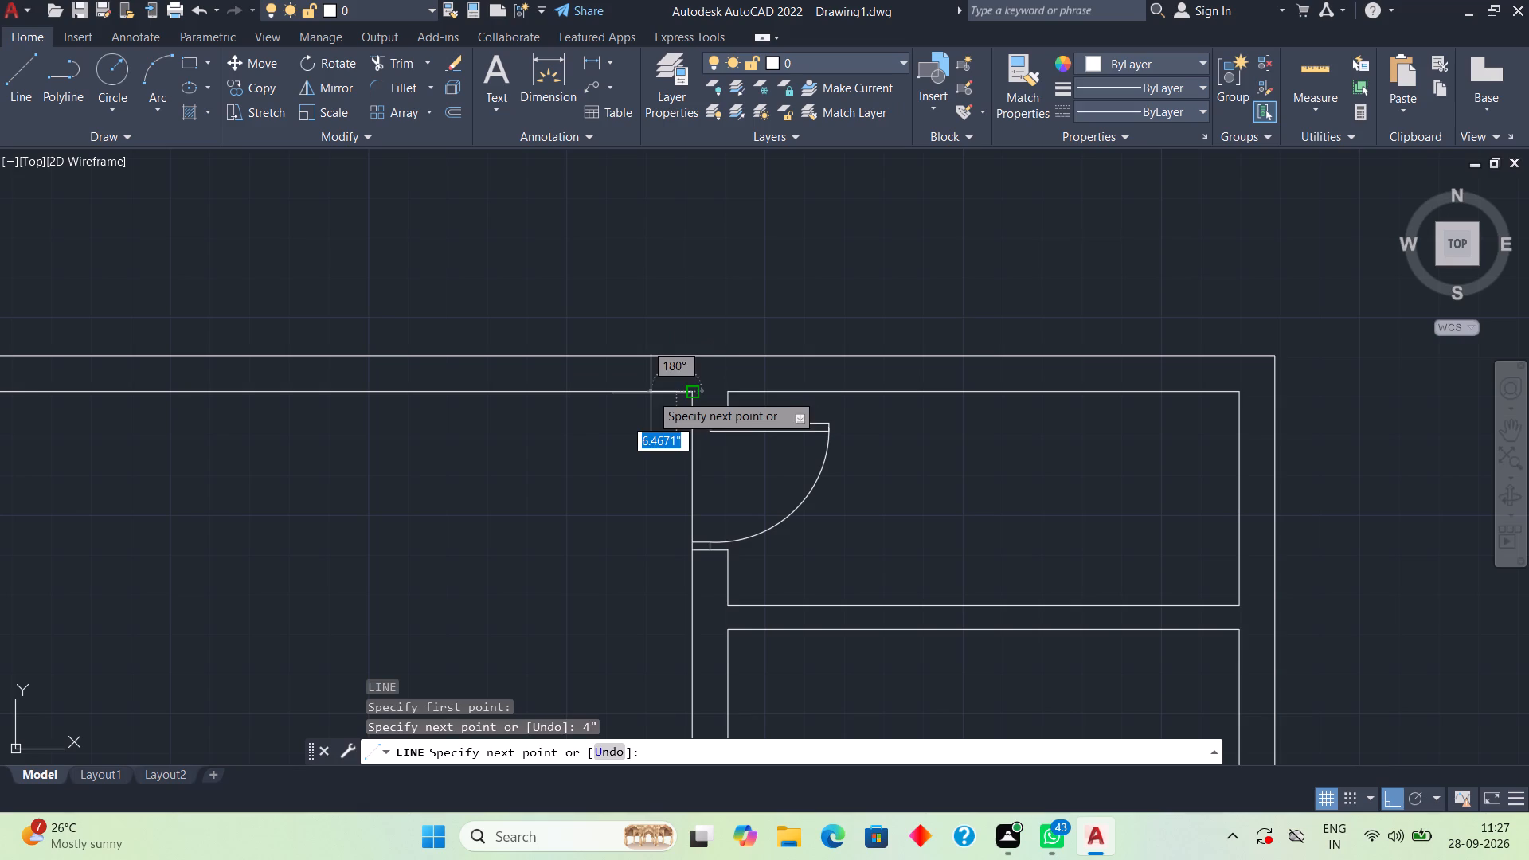
{"action": "type", "text": "9\""}
{"action": "key", "text": "Return"}
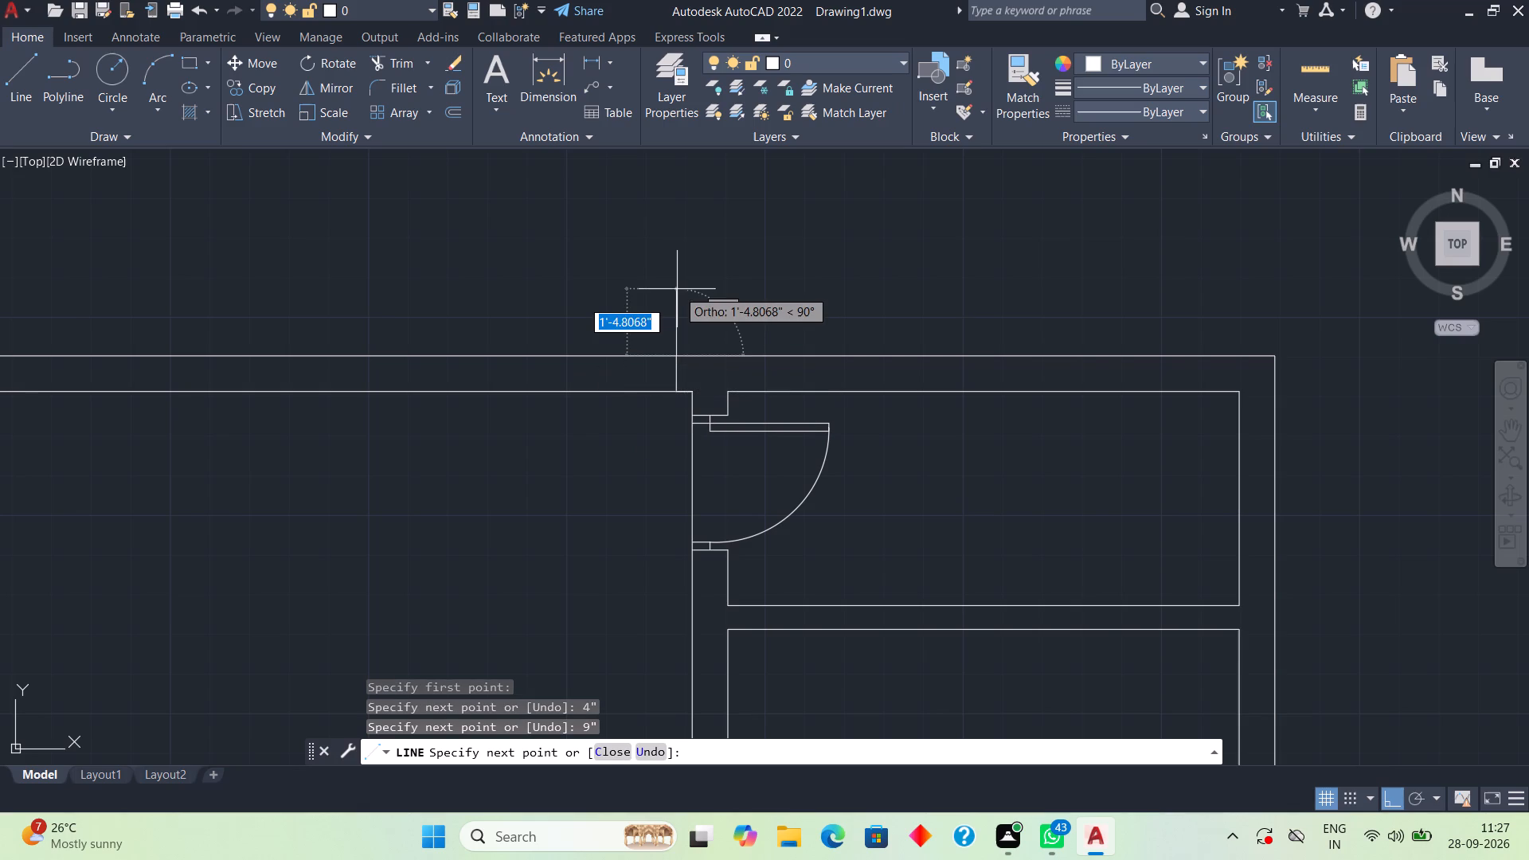
{"action": "key", "text": "space"}
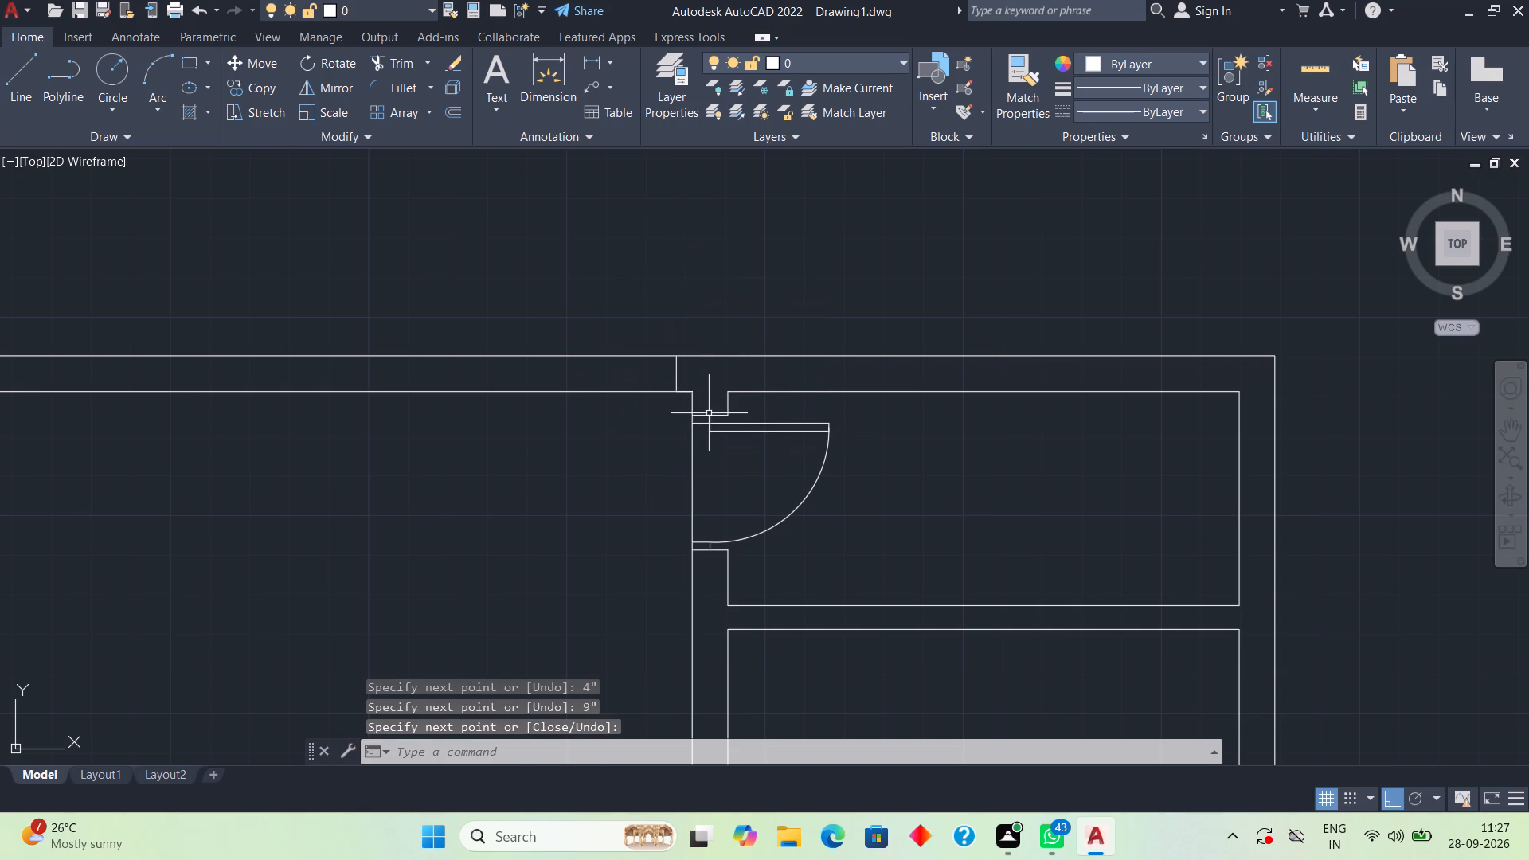
{"action": "scroll", "coordinate": [684, 312], "scroll_direction": "up", "scroll_amount": 2}
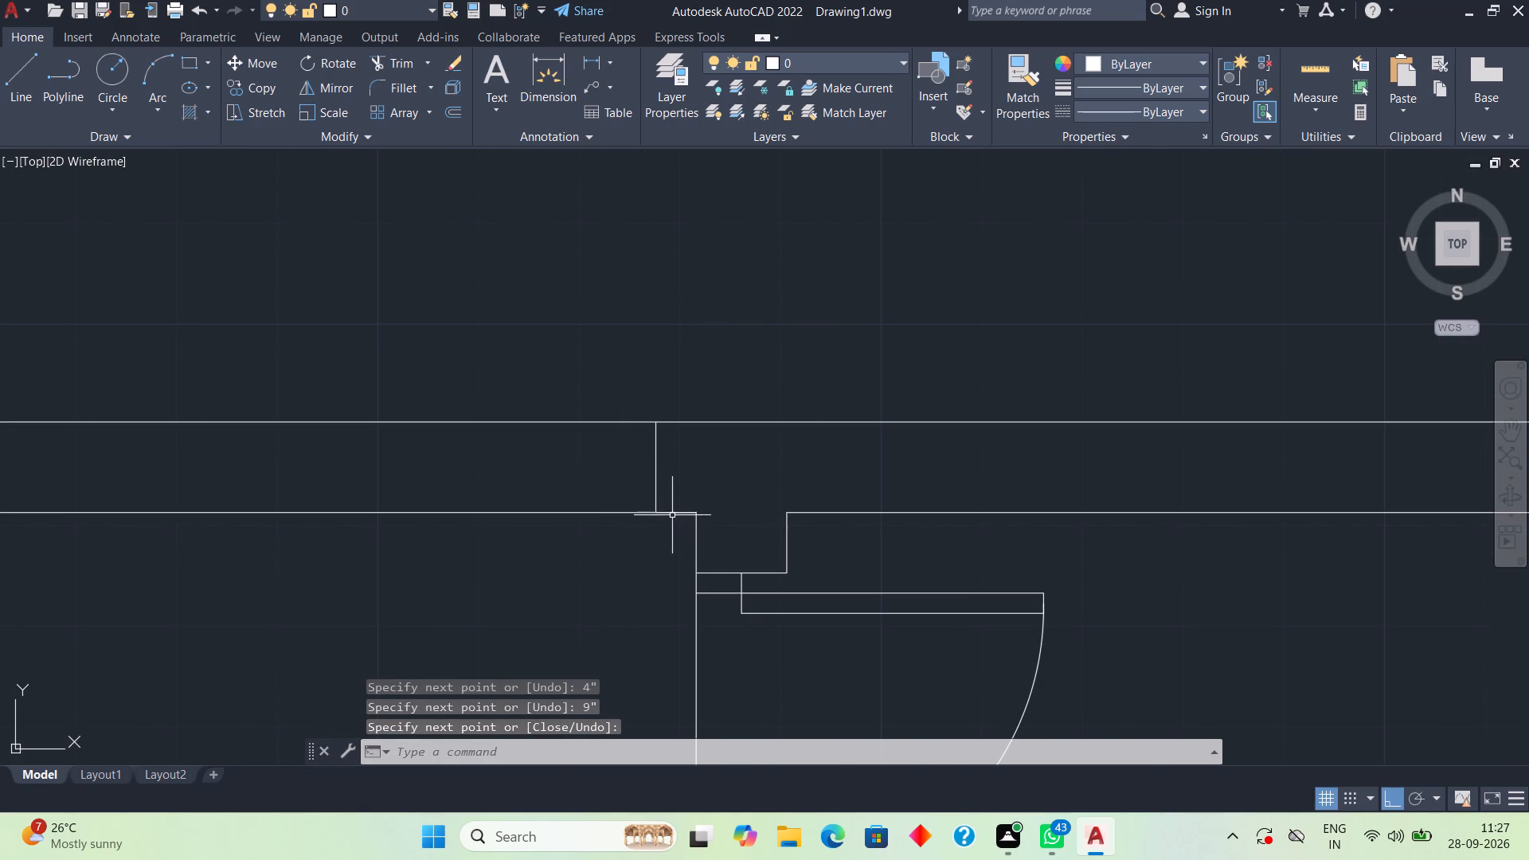
Delete the 4" guide line along the top wall's inner face, keeping the 9" line across the wall.
{"action": "left_click", "coordinate": [675, 511]}
{"action": "key", "text": "Delete"}
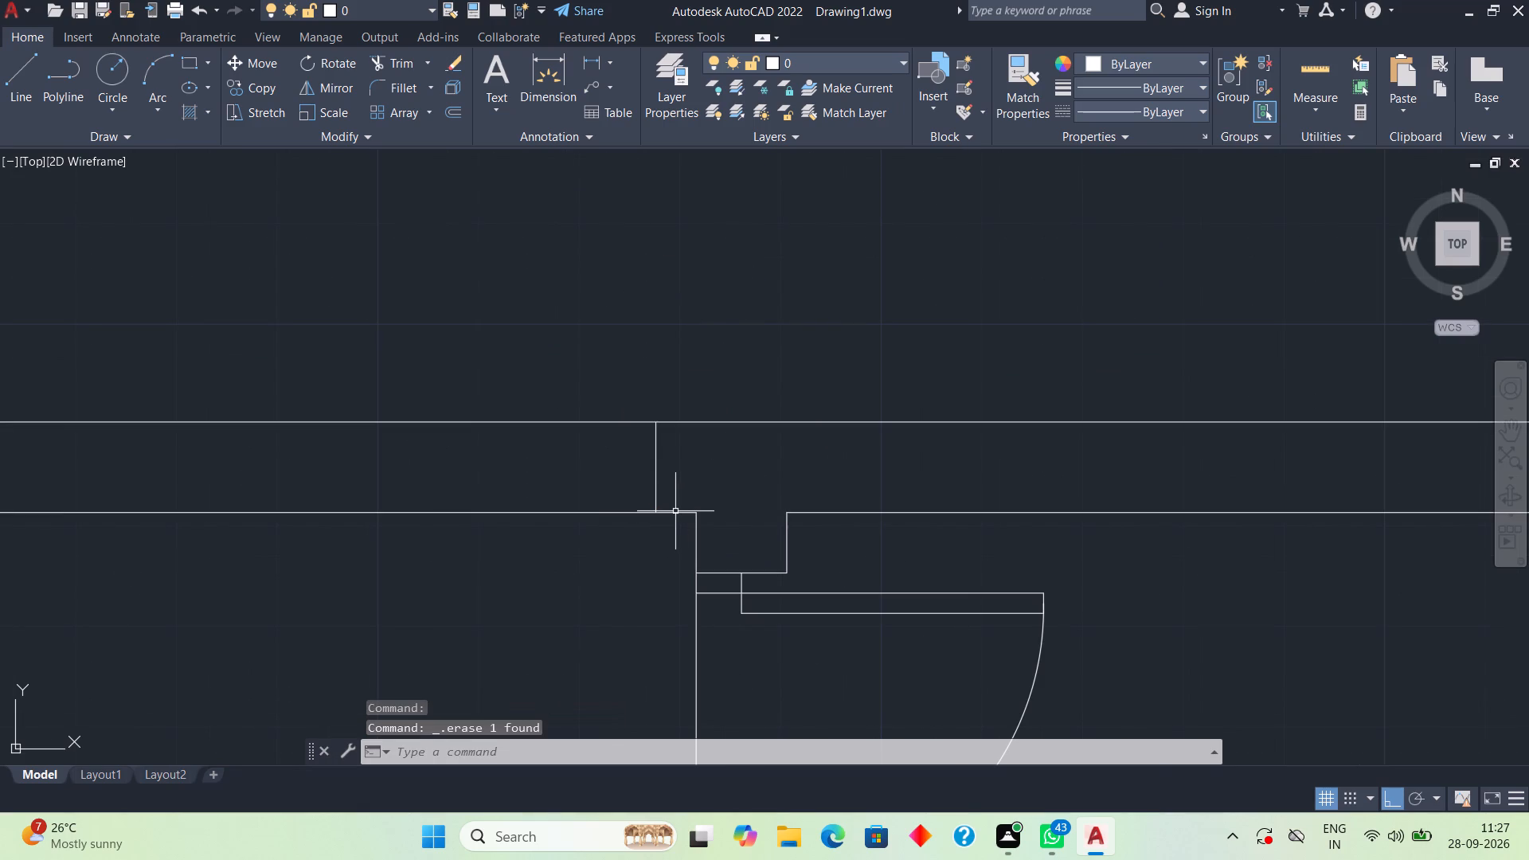
Draw a 9" vertical line across the top outer wall, about 1'-6" left of the top-right small room's upper-right inner corner.
{"action": "scroll", "coordinate": [675, 517], "scroll_direction": "down", "scroll_amount": 1}
{"action": "scroll", "coordinate": [647, 604], "scroll_direction": "down", "scroll_amount": 1}
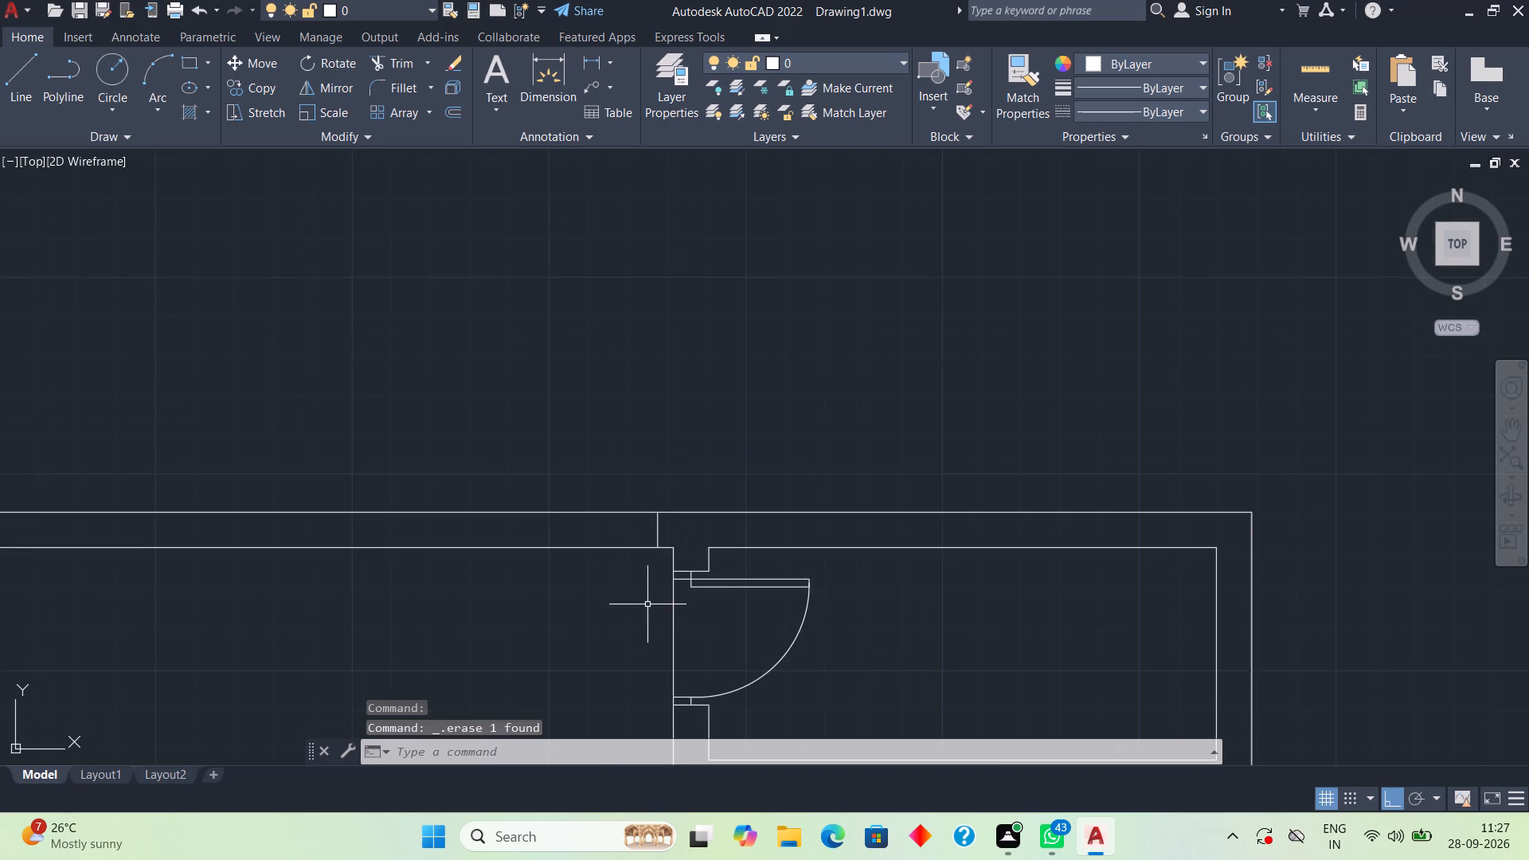
{"action": "scroll", "coordinate": [647, 604], "scroll_direction": "down", "scroll_amount": 1}
{"action": "middle_click_drag", "start_coordinate": [635, 594], "coordinate": [682, 342]}
{"action": "scroll", "coordinate": [682, 341], "scroll_direction": "down", "scroll_amount": 1}
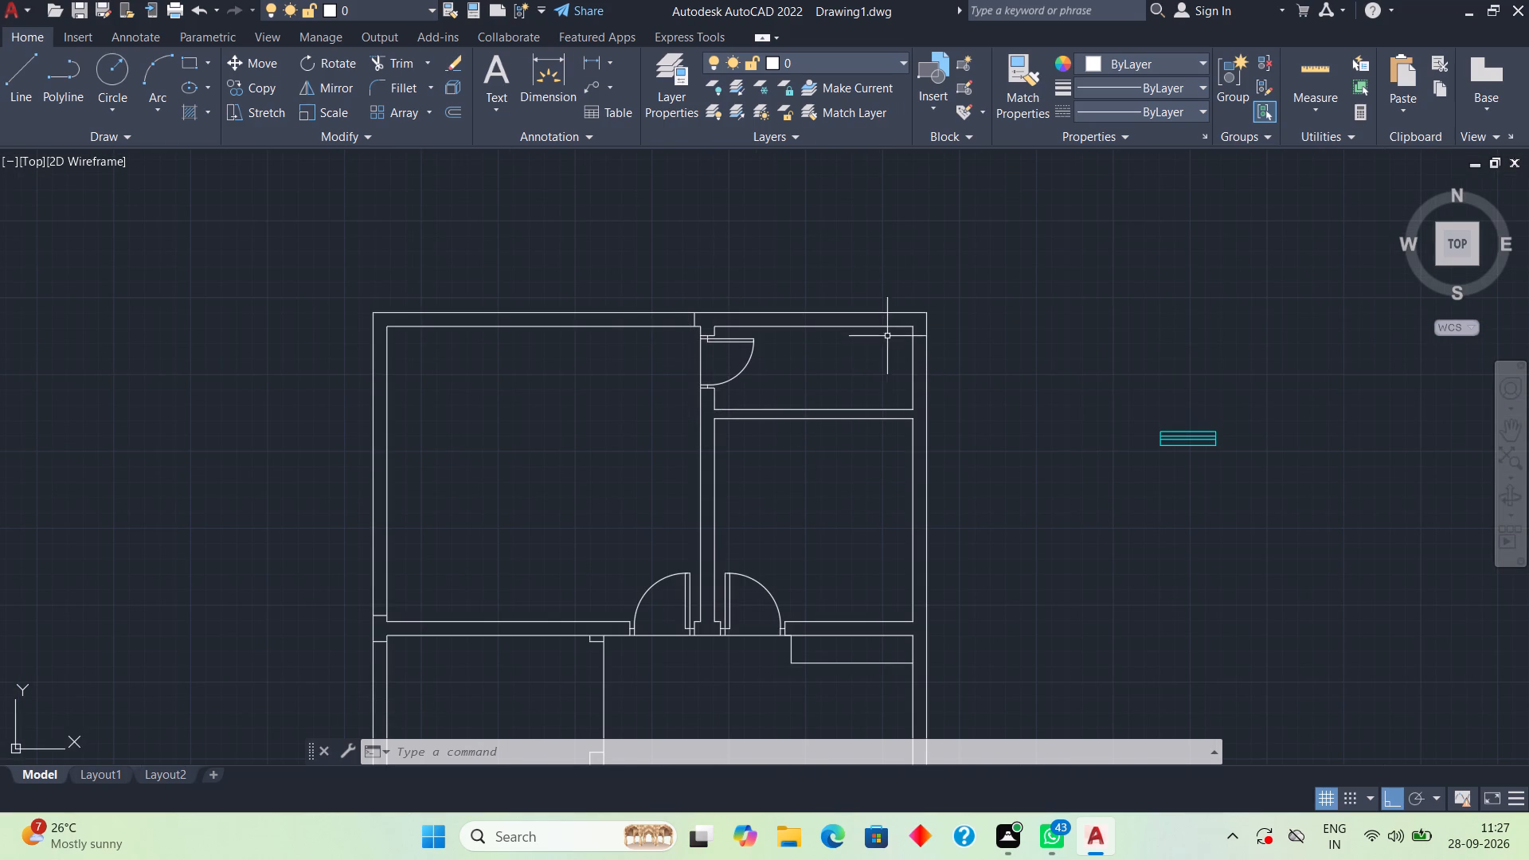
{"action": "scroll", "coordinate": [883, 325], "scroll_direction": "up", "scroll_amount": 2}
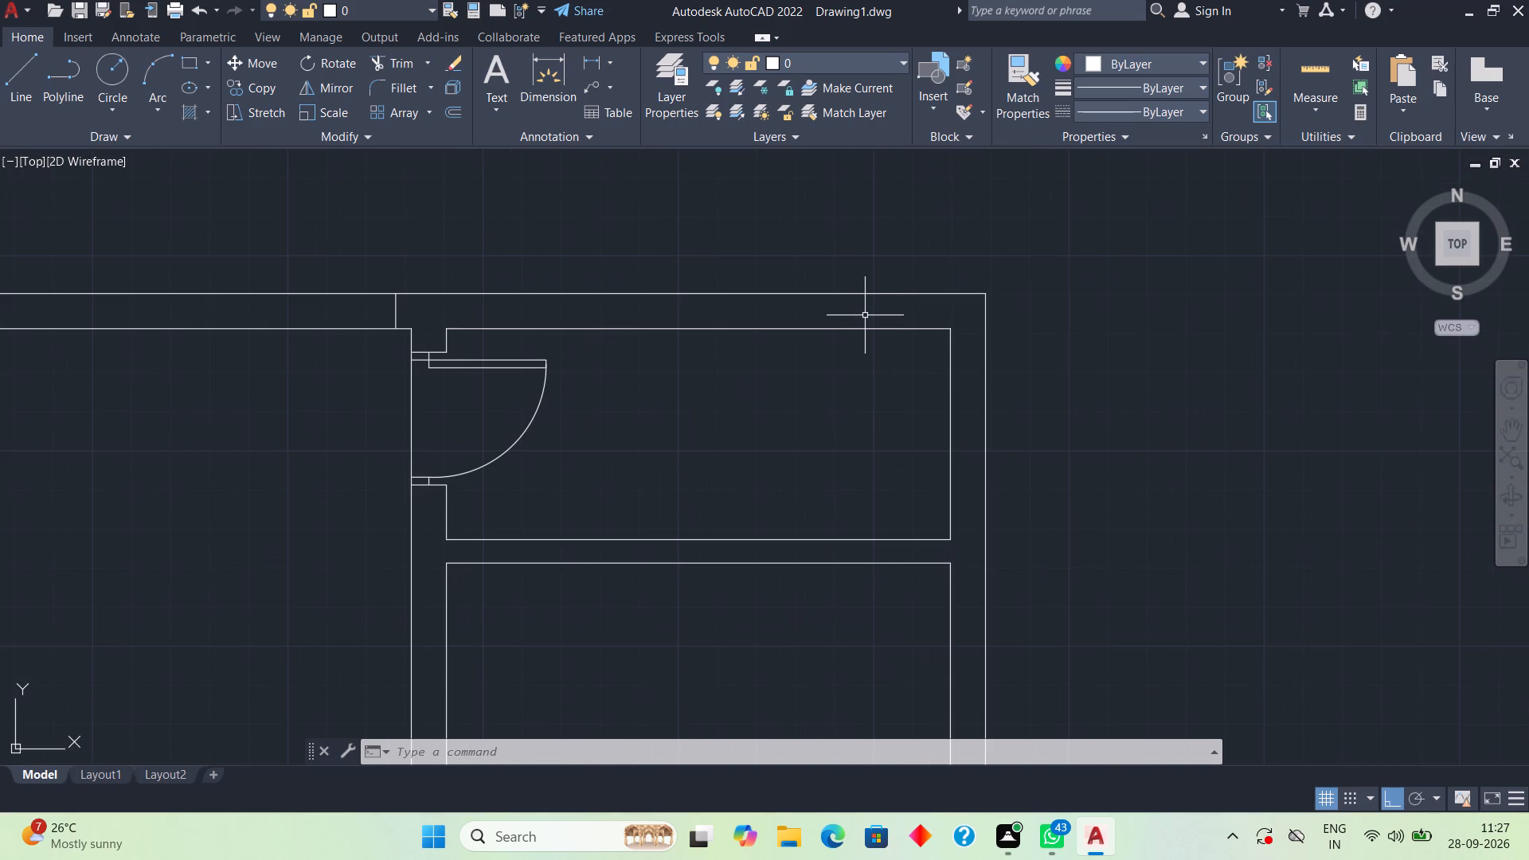
{"action": "key", "text": "l"}
{"action": "key", "text": "Return"}
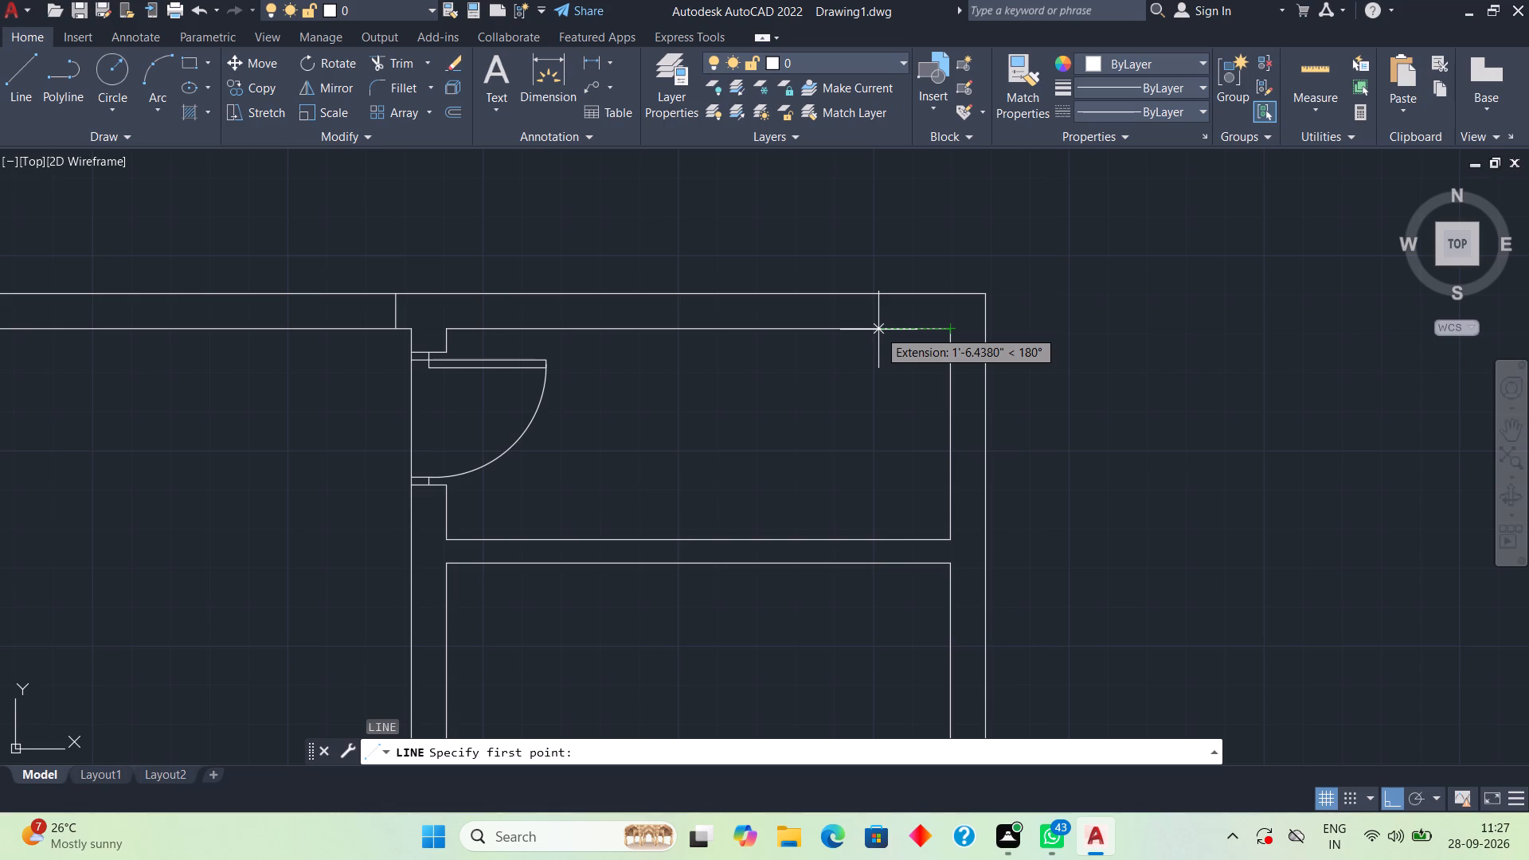
{"action": "left_click", "coordinate": [878, 330]}
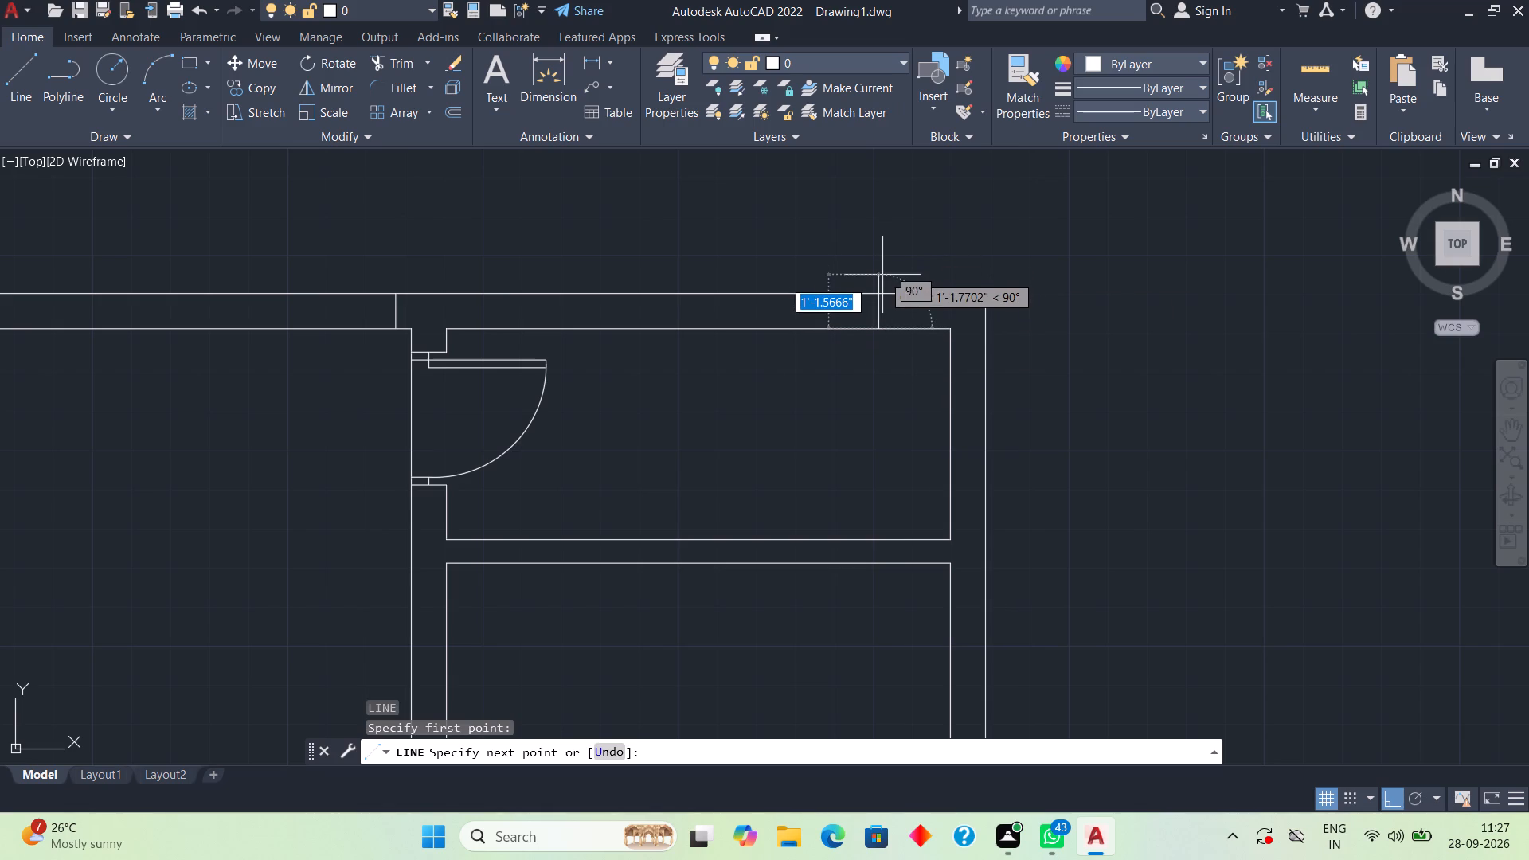
{"action": "type", "text": "9\""}
{"action": "key", "text": "Return"}
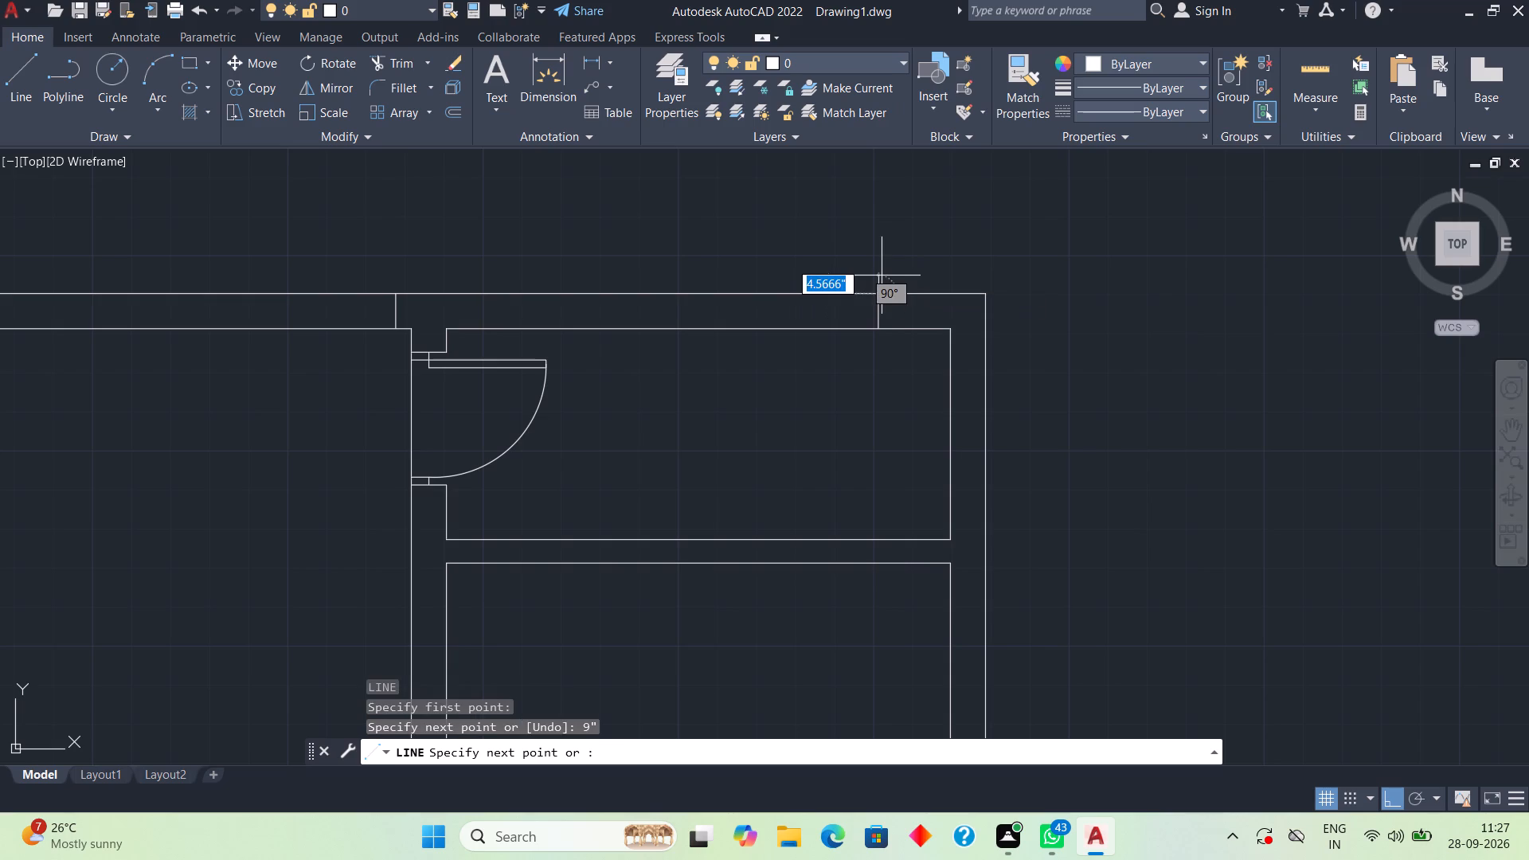
{"action": "scroll", "coordinate": [865, 289], "scroll_direction": "down", "scroll_amount": 1}
{"action": "key", "text": "space"}
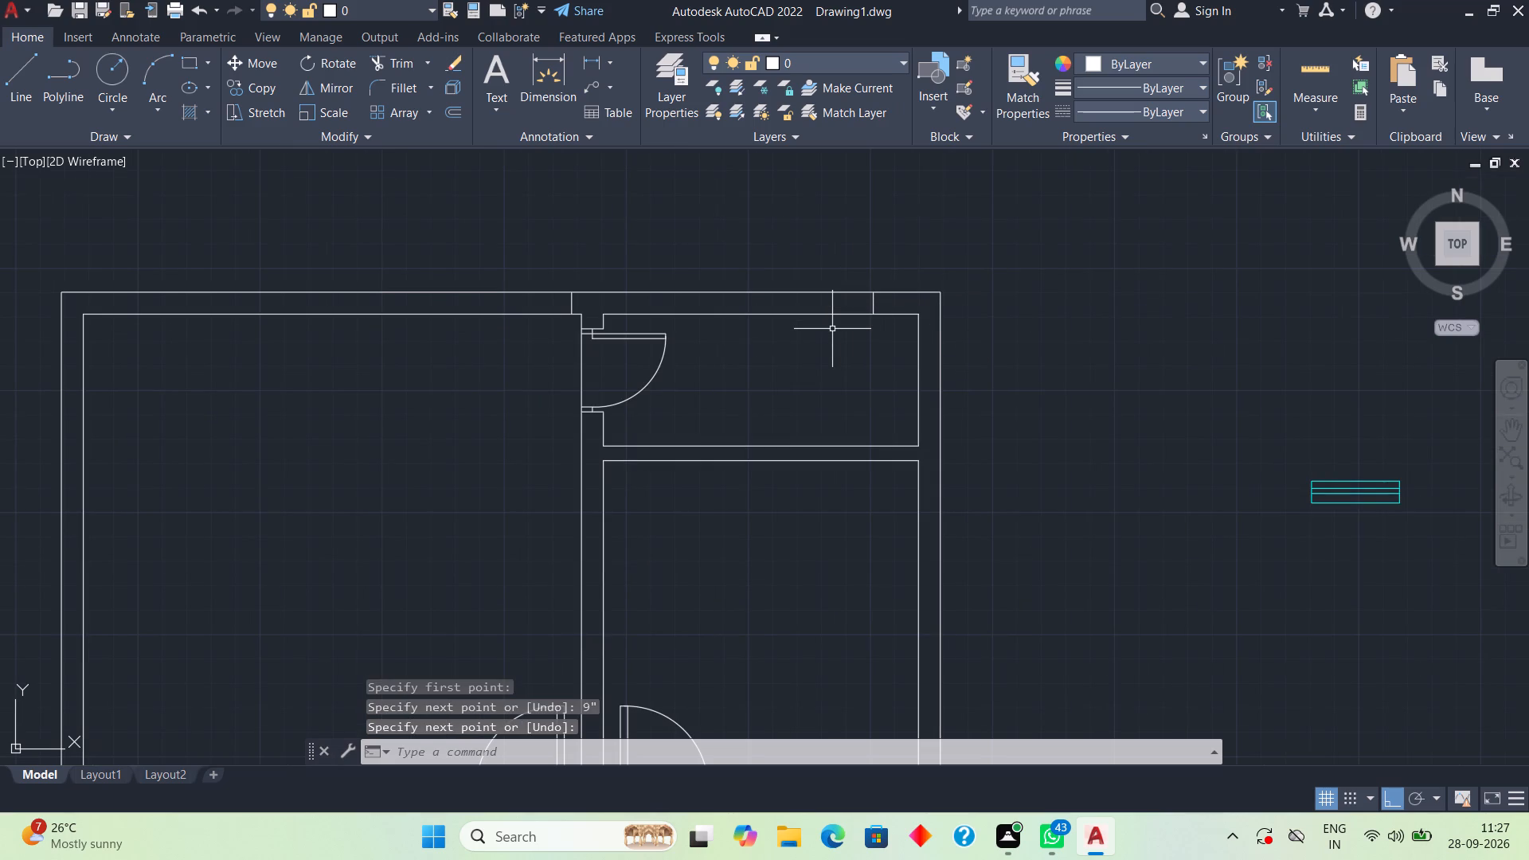
Draw a 9" horizontal line across the right outer wall of the upper-right room, level with the top of its door leaf.
{"action": "scroll", "coordinate": [832, 329], "scroll_direction": "up", "scroll_amount": 1}
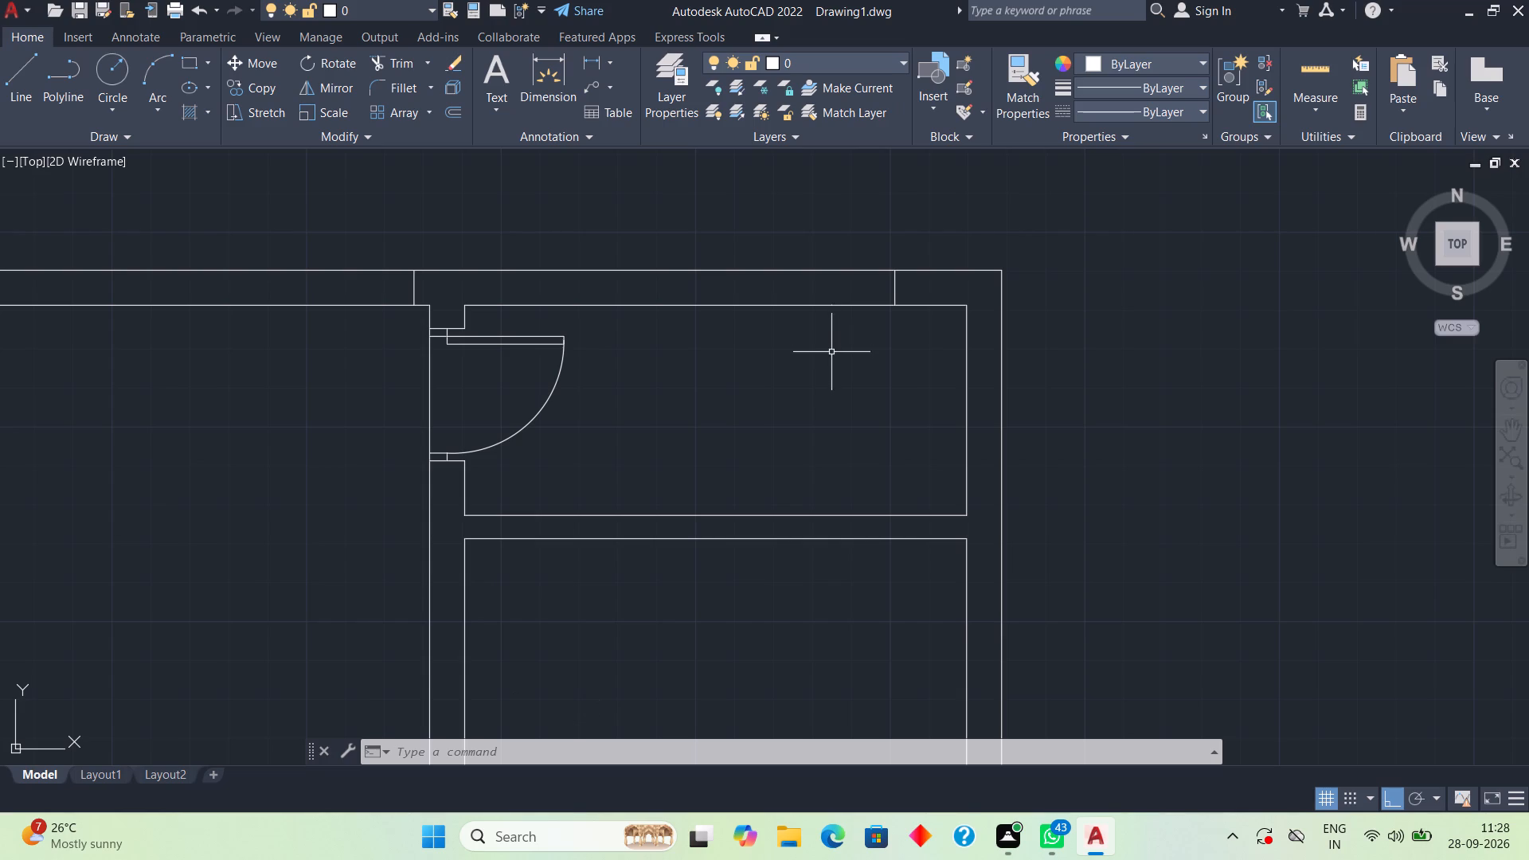
{"action": "scroll", "coordinate": [568, 511], "scroll_direction": "down", "scroll_amount": 1}
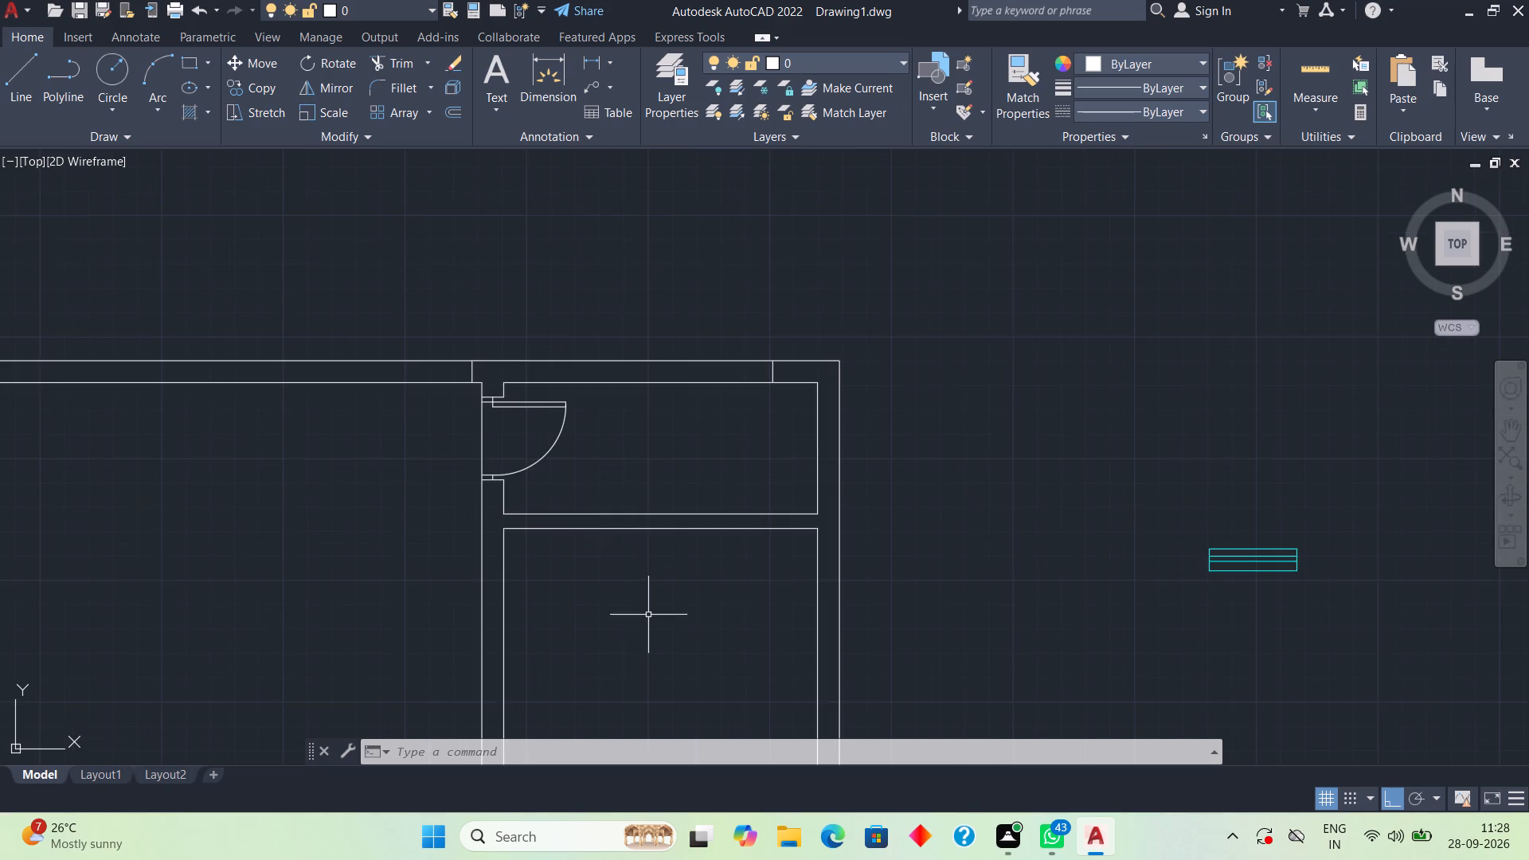
{"action": "middle_click_drag", "start_coordinate": [652, 616], "coordinate": [652, 444]}
{"action": "scroll", "coordinate": [652, 444], "scroll_direction": "down", "scroll_amount": 1}
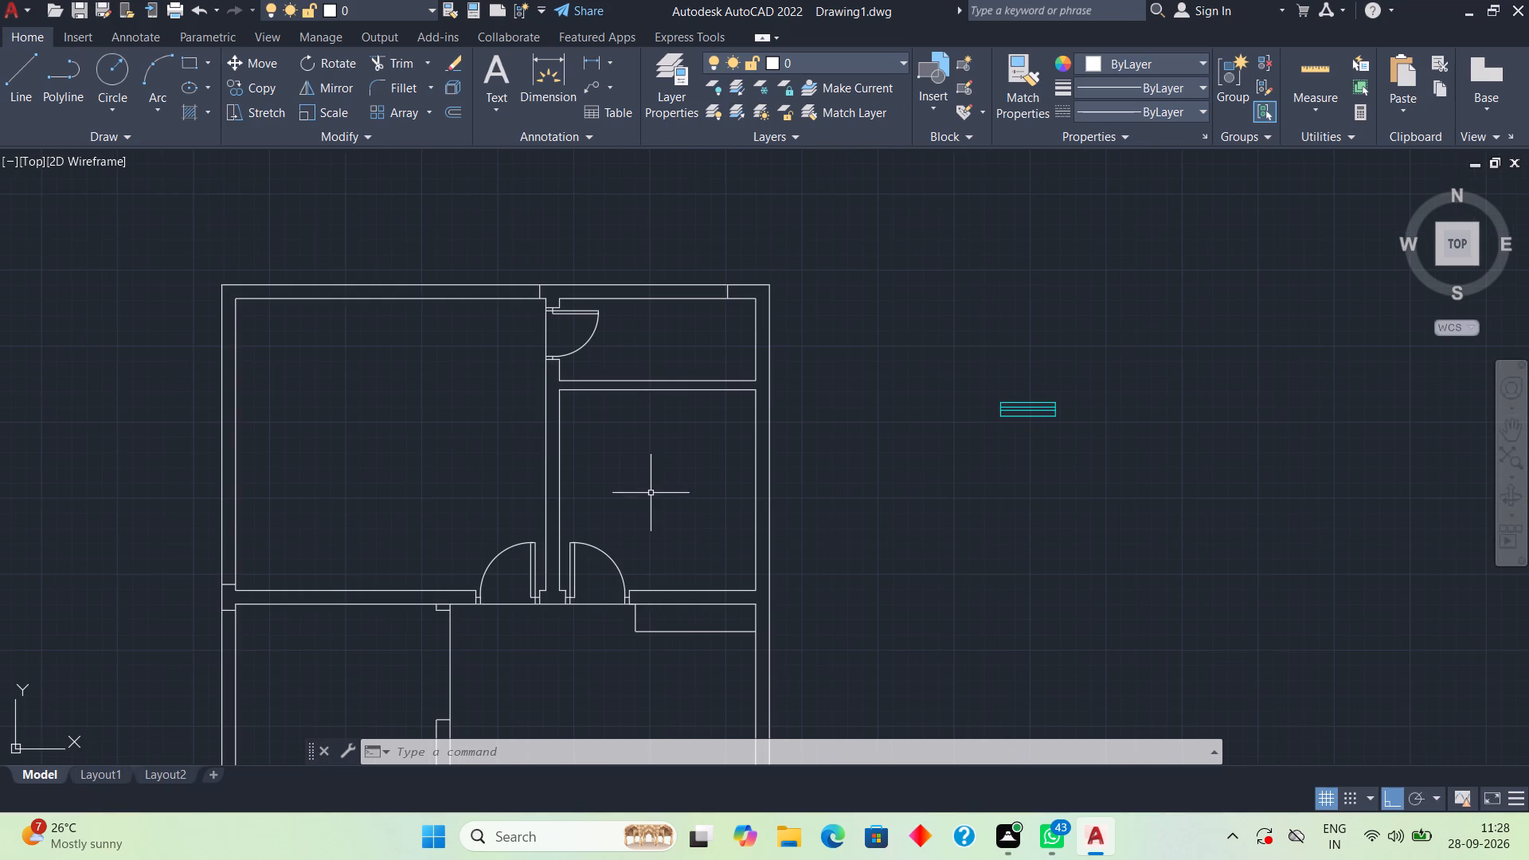
{"action": "scroll", "coordinate": [651, 497], "scroll_direction": "up", "scroll_amount": 1}
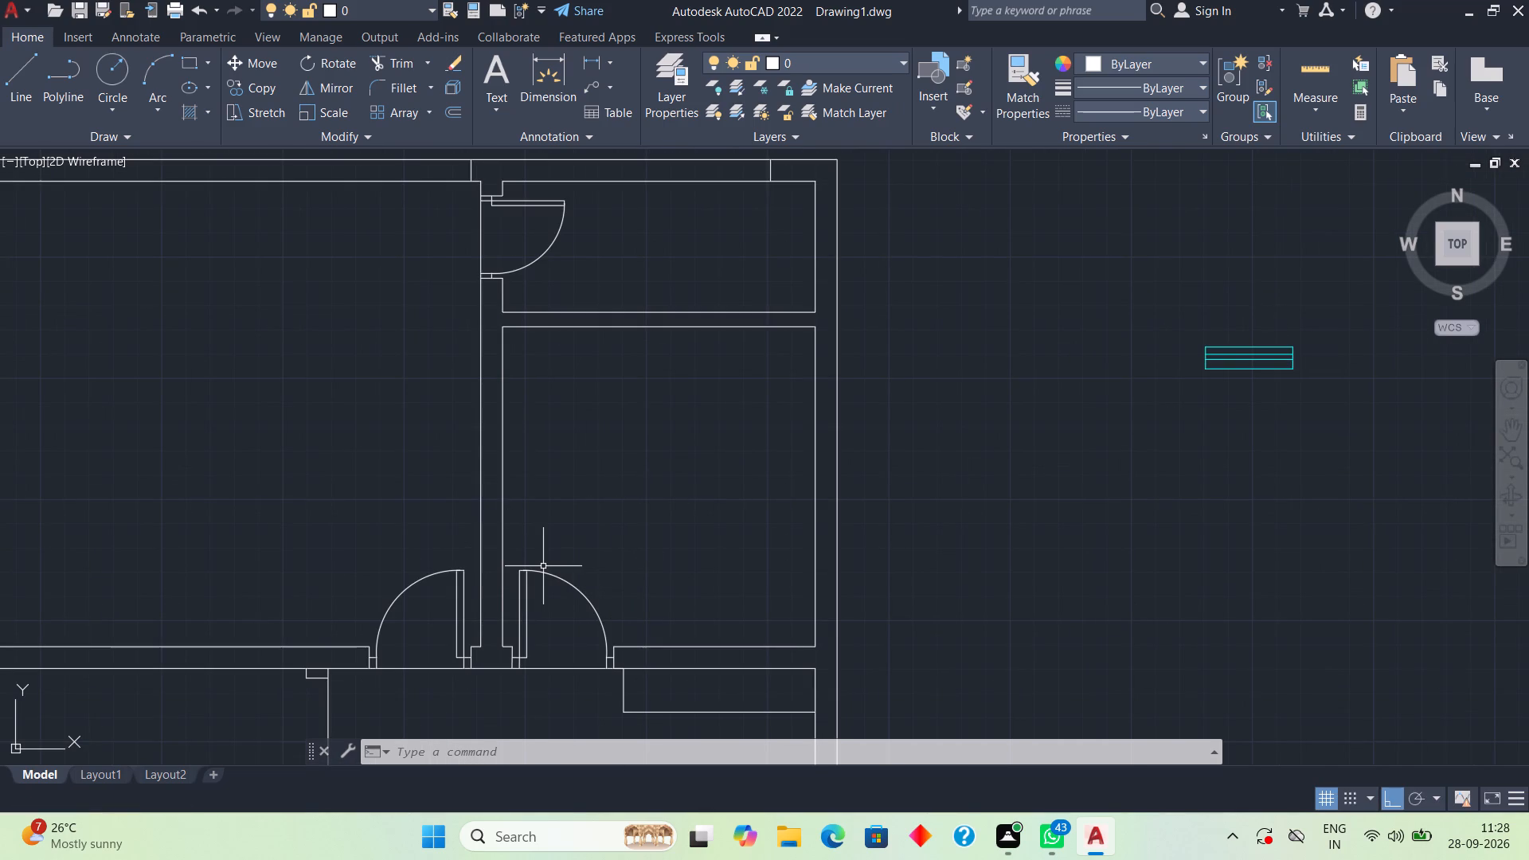
{"action": "type", "text": "l"}
{"action": "key", "text": "space"}
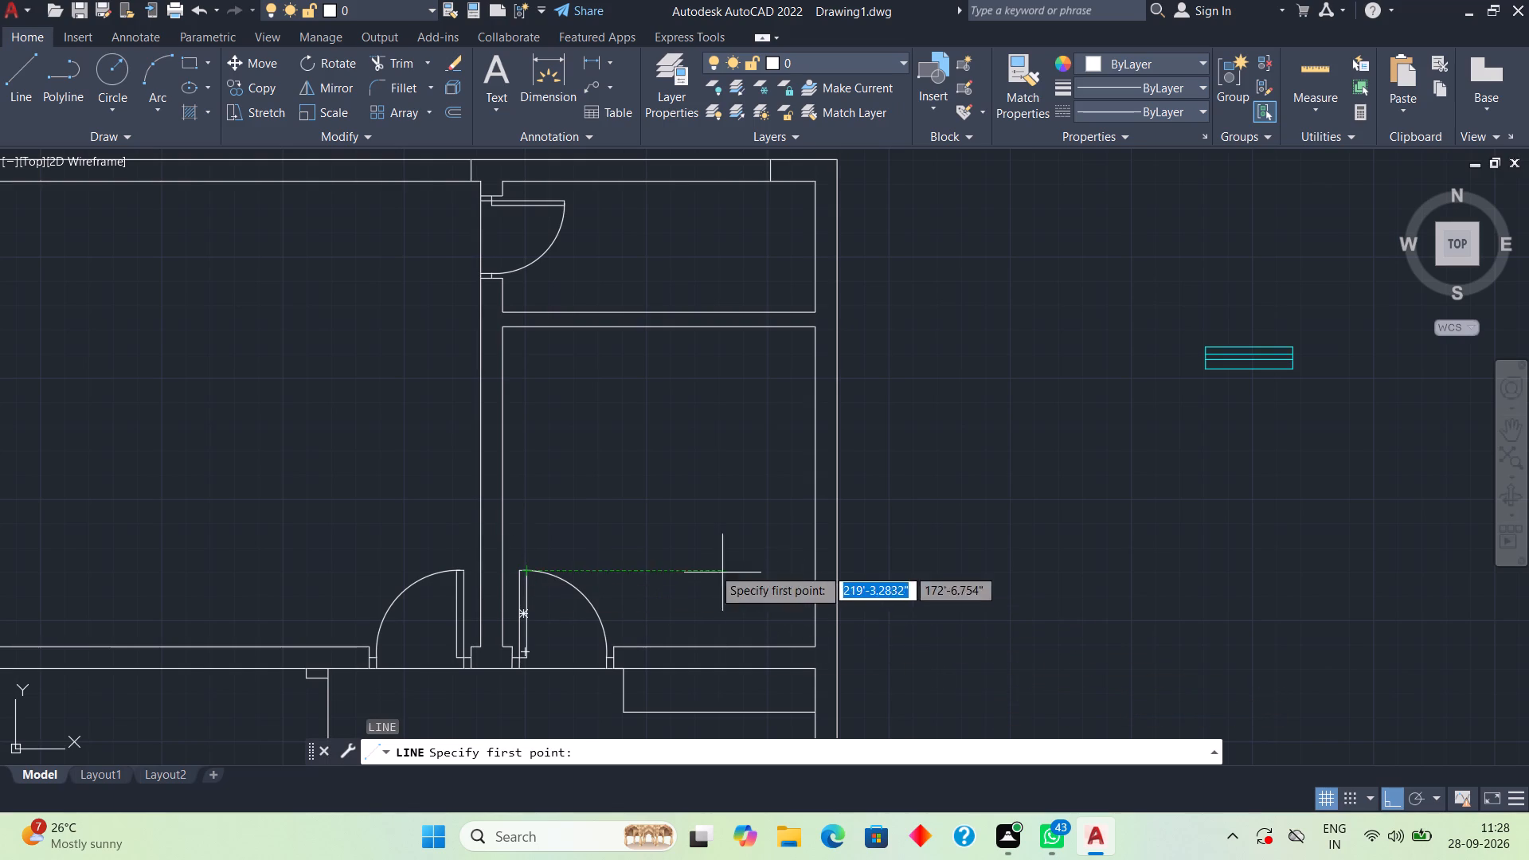
{"action": "left_click", "coordinate": [838, 573]}
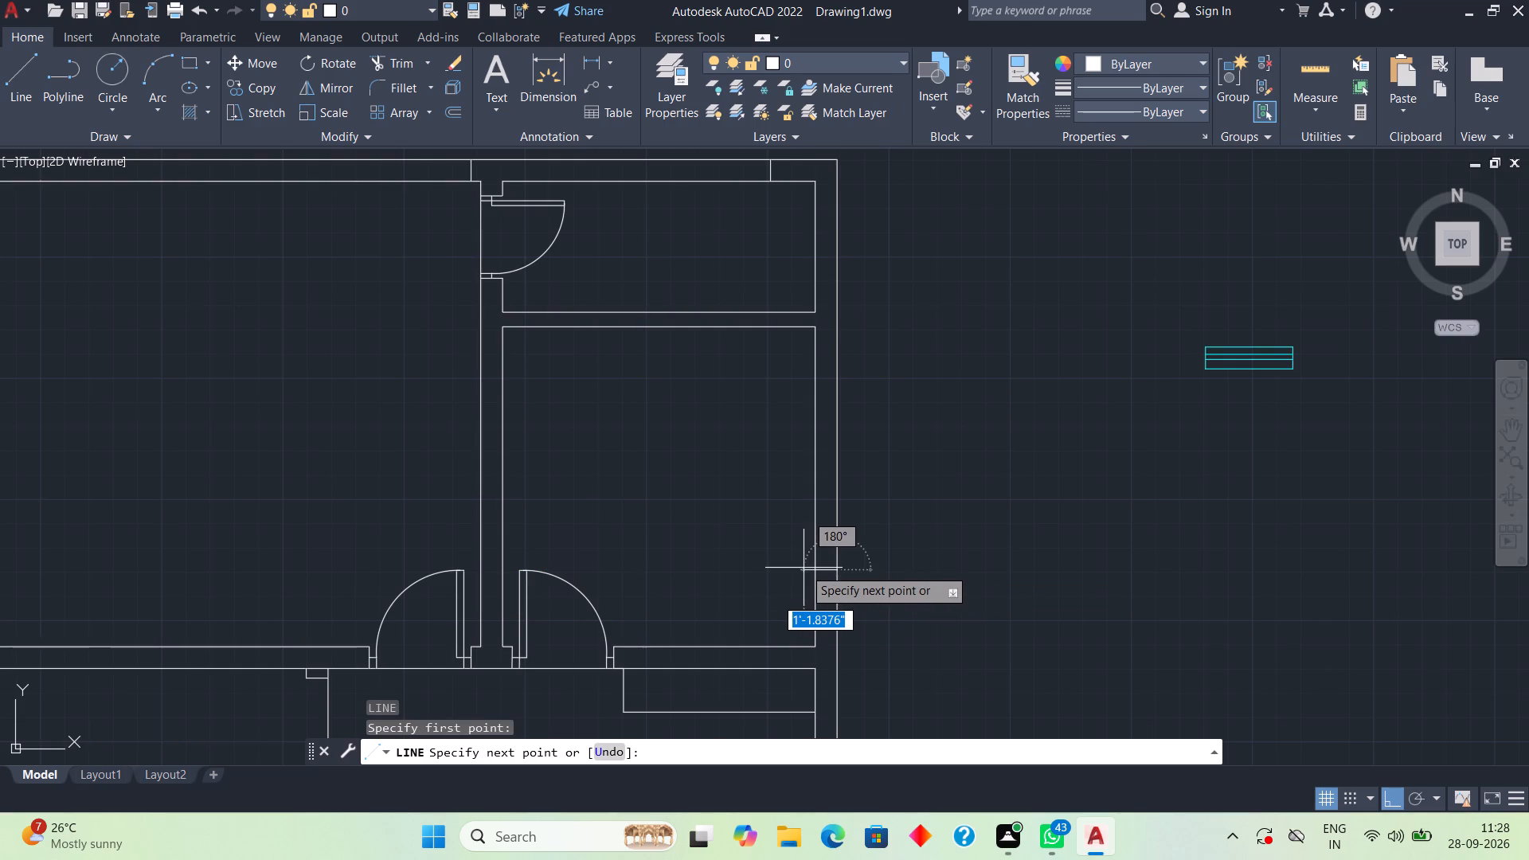
{"action": "type", "text": "9\""}
{"action": "key", "text": "Return"}
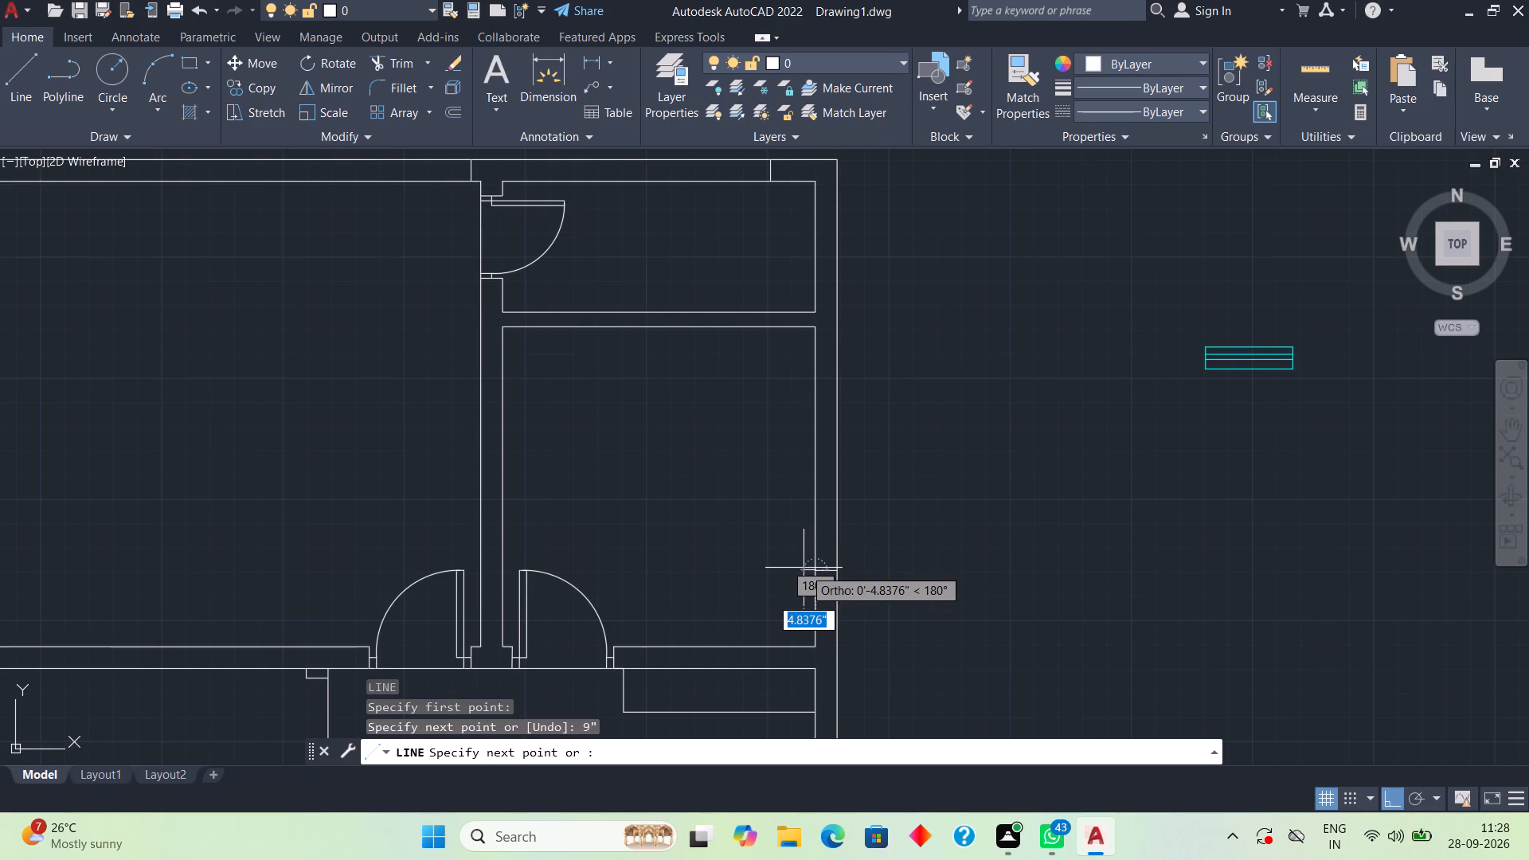
{"action": "key", "text": "space"}
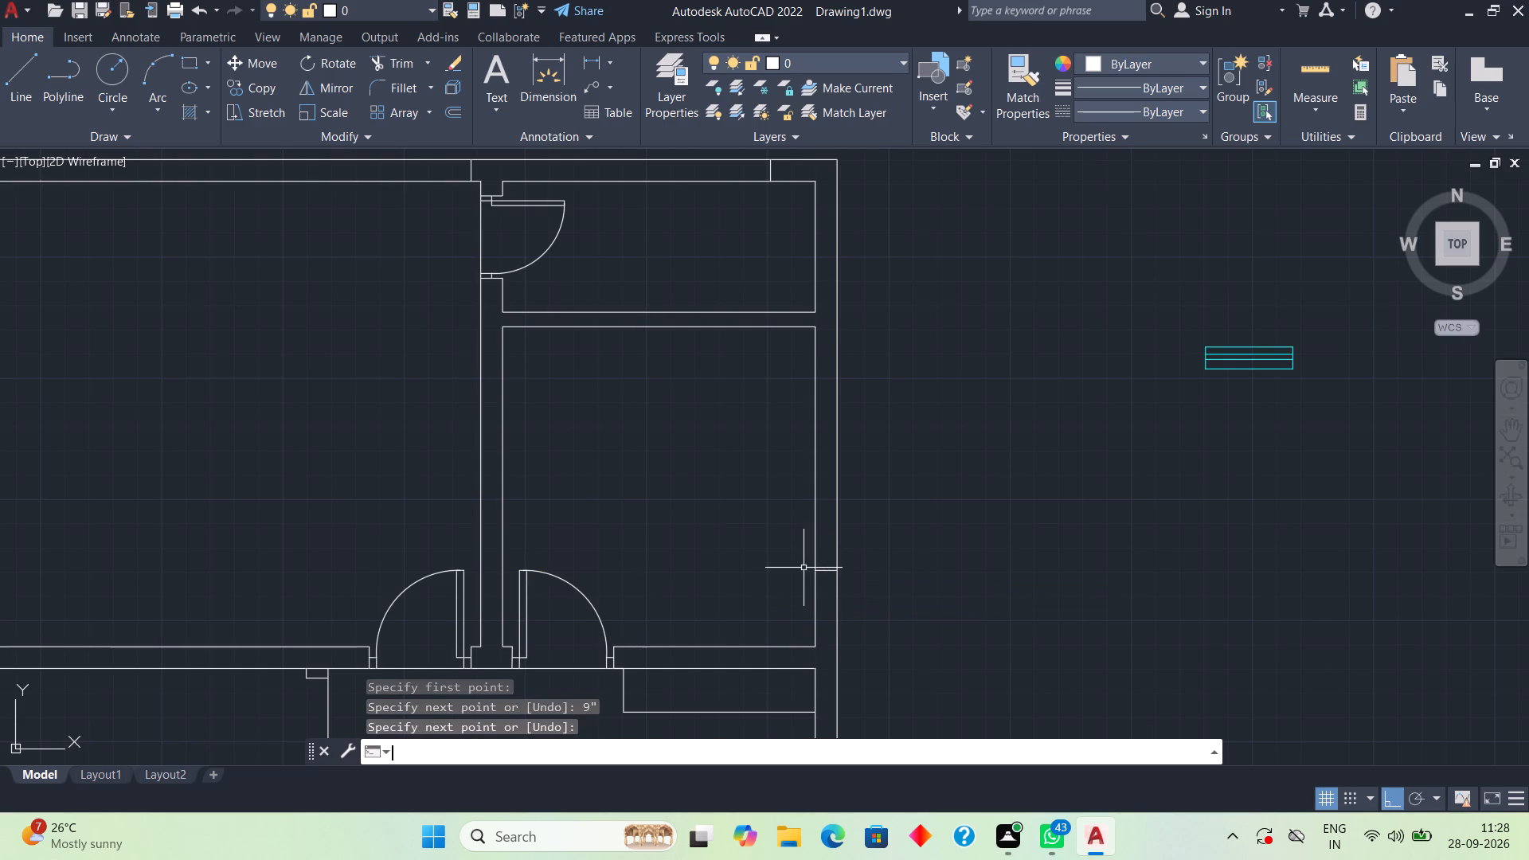
Draw a 9" horizontal line across the right outer wall from the midpoint of the large central room's inner right face.
{"action": "middle_click_drag", "start_coordinate": [796, 568], "coordinate": [861, 387]}
{"action": "scroll", "coordinate": [863, 386], "scroll_direction": "down", "scroll_amount": 1}
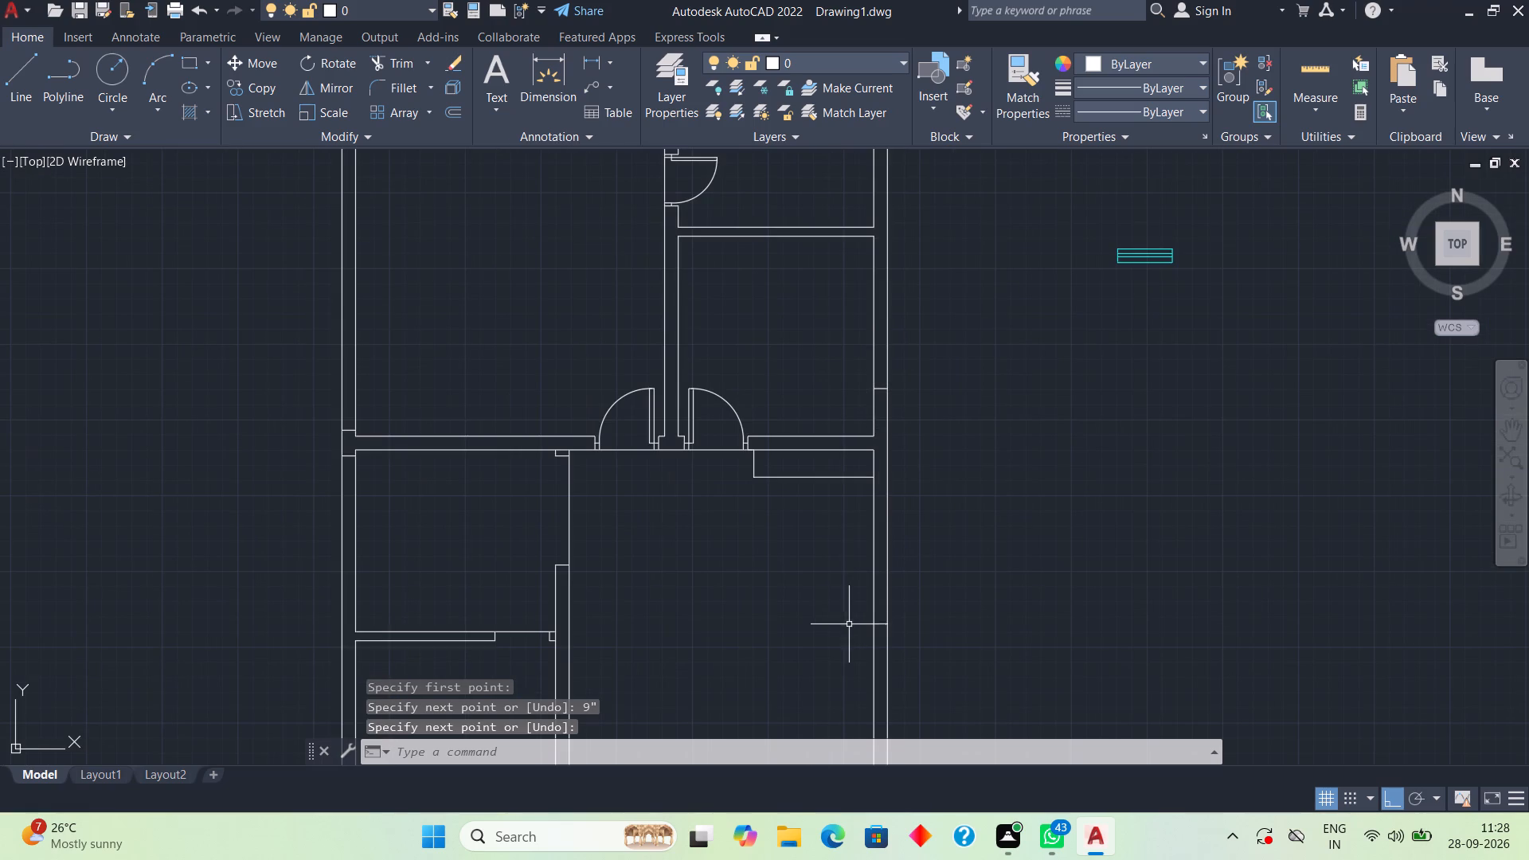
{"action": "scroll", "coordinate": [840, 627], "scroll_direction": "up", "scroll_amount": 1}
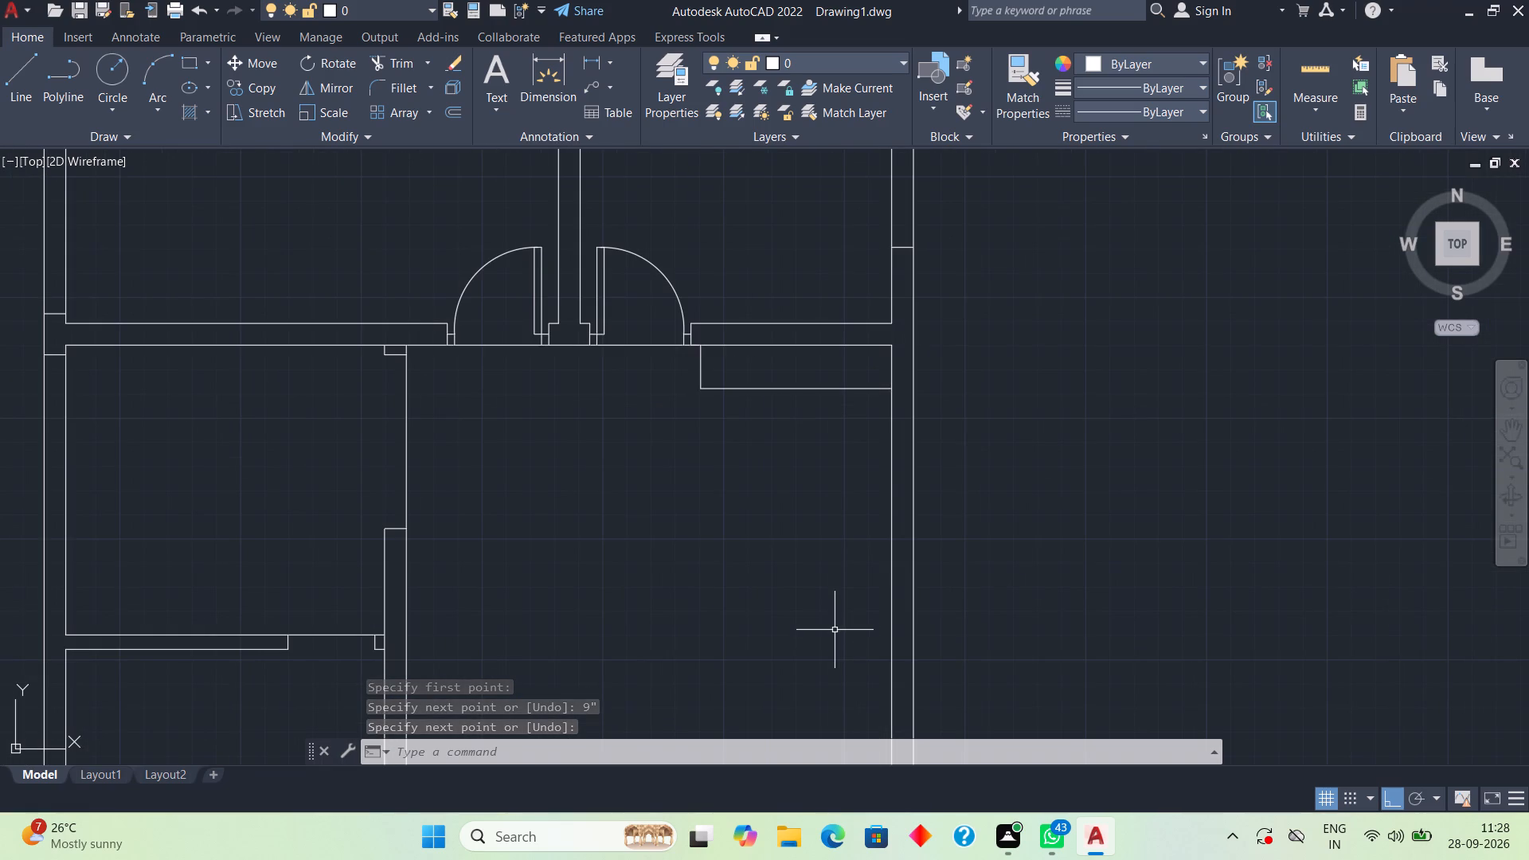
{"action": "middle_click_drag", "start_coordinate": [819, 538], "coordinate": [805, 450]}
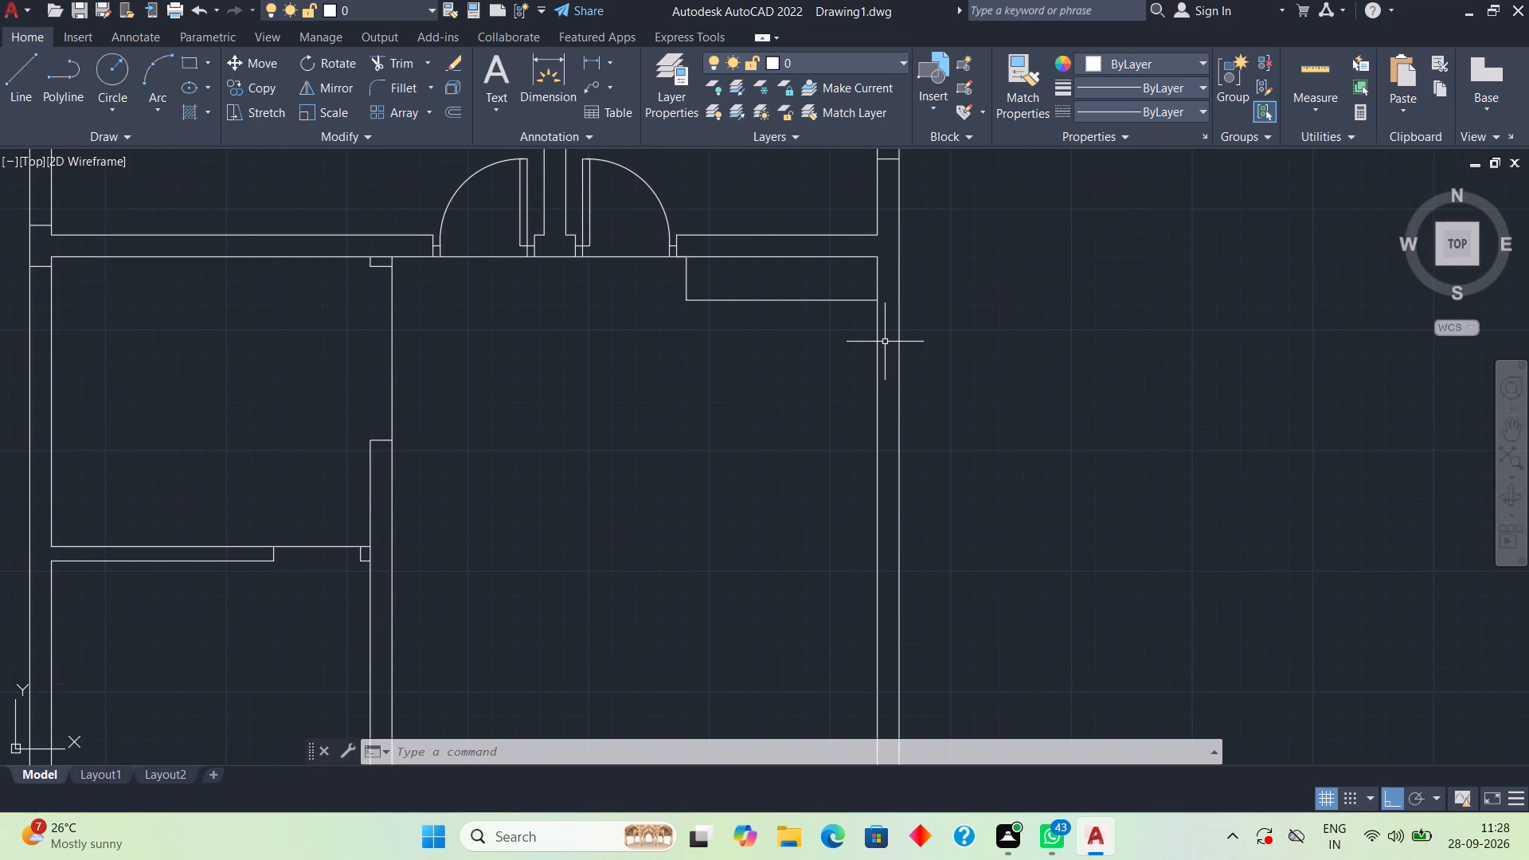
{"action": "key", "text": "l"}
{"action": "key", "text": "Return"}
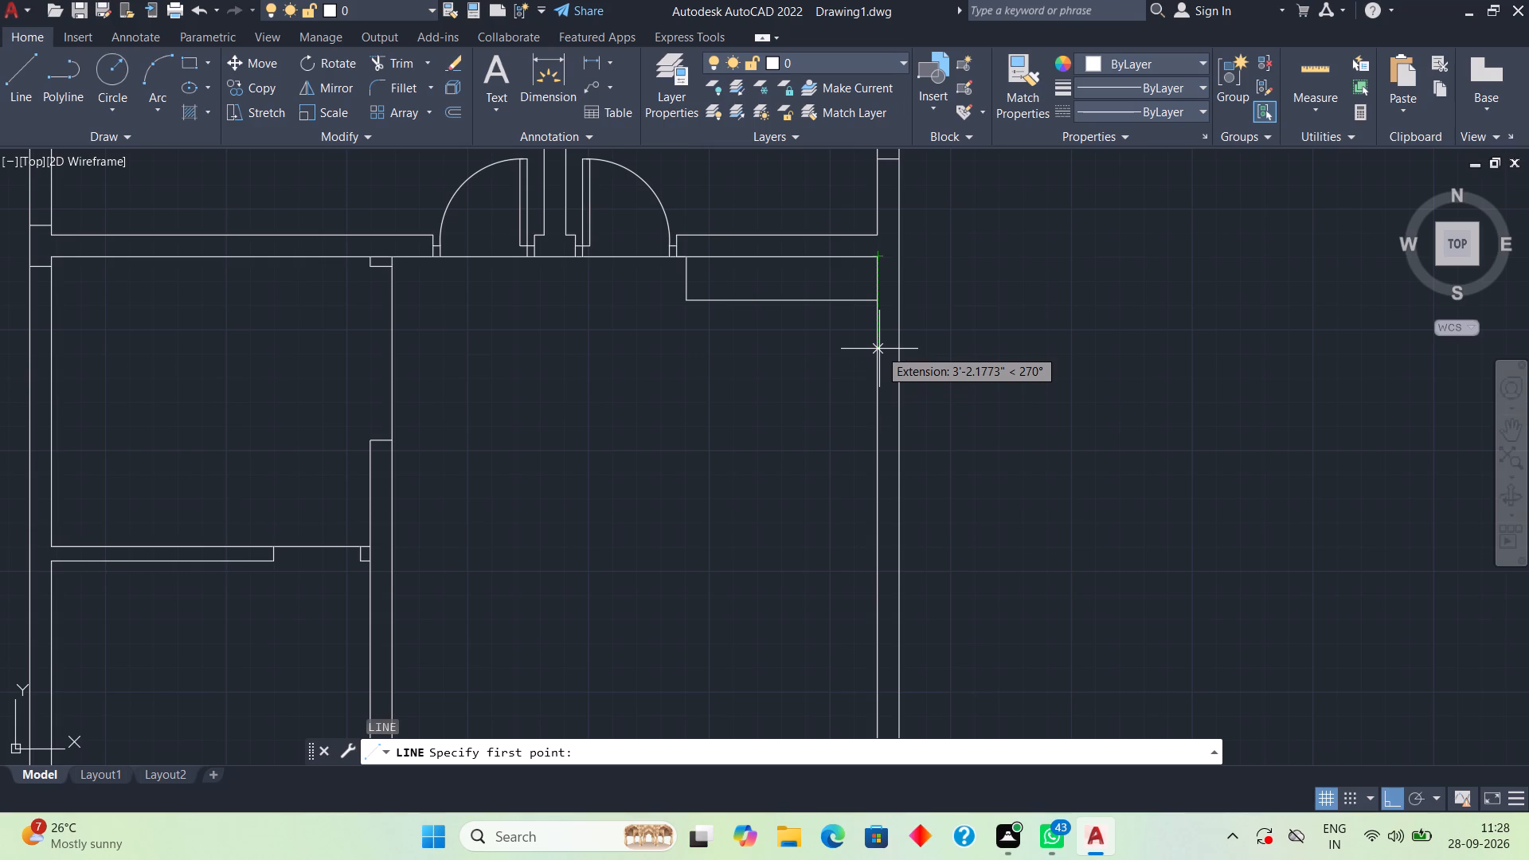
{"action": "left_click", "coordinate": [878, 560]}
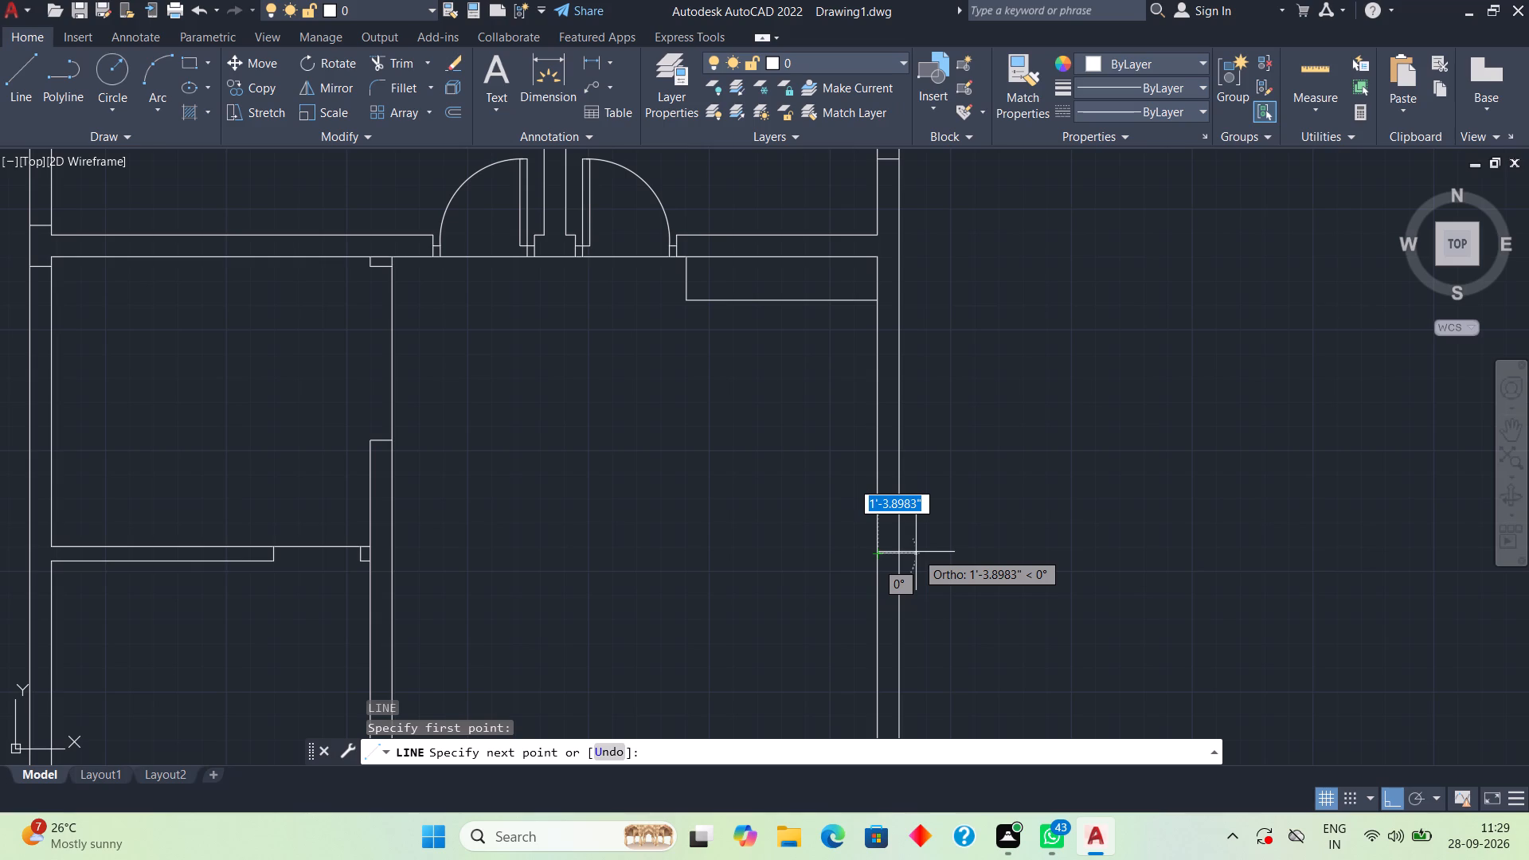
{"action": "type", "text": "9\""}
{"action": "key", "text": "Return"}
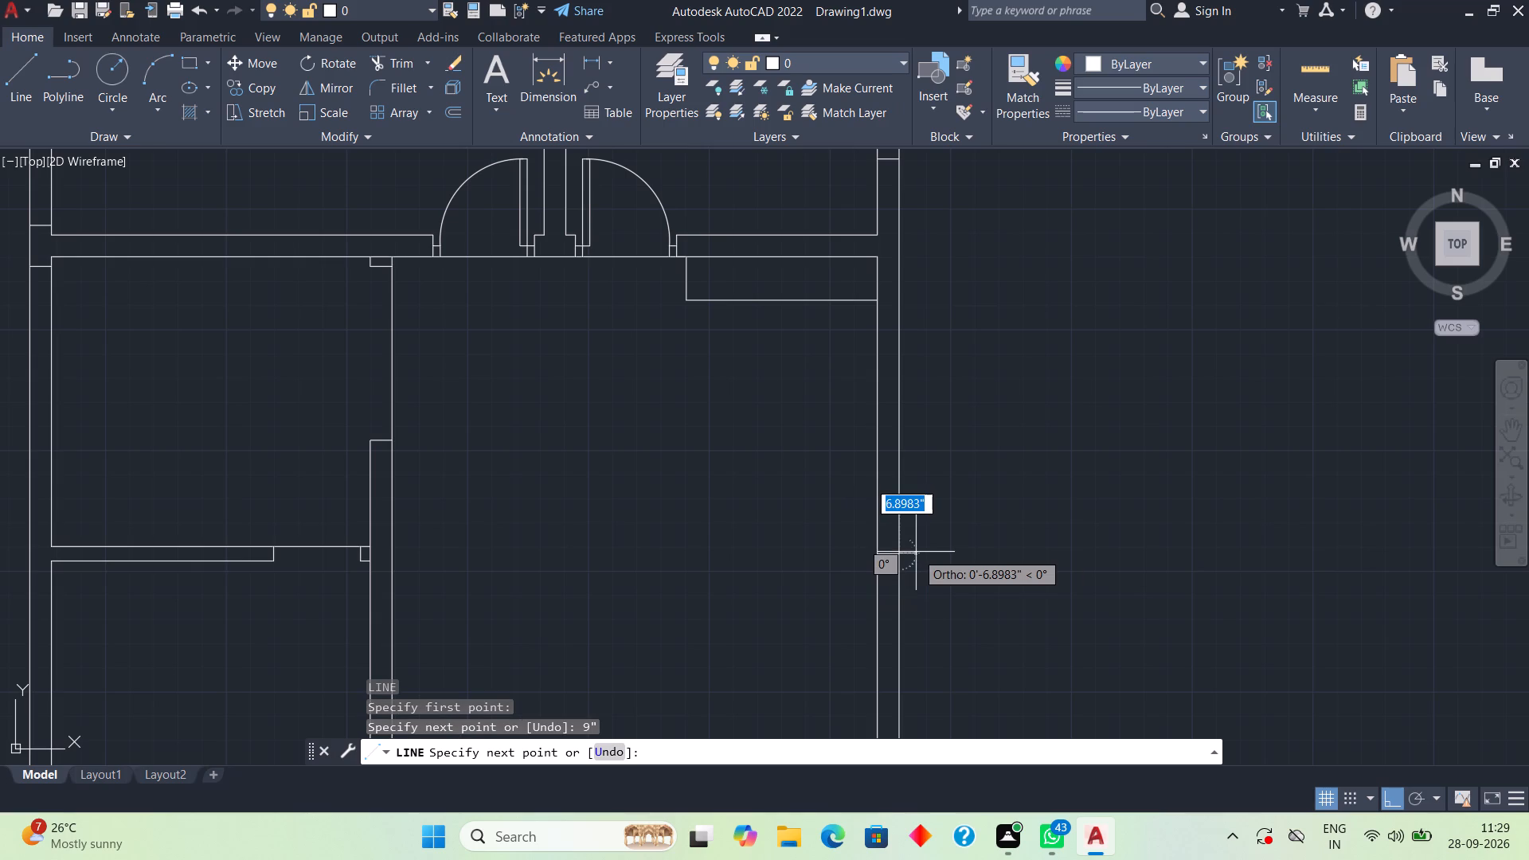
{"action": "key", "text": "space"}
Offset the large room's midpoint wall line 7' upward and 7' downward along the right outer wall.
{"action": "middle_click_drag", "start_coordinate": [916, 650], "coordinate": [916, 516]}
{"action": "scroll", "coordinate": [913, 532], "scroll_direction": "down", "scroll_amount": 1}
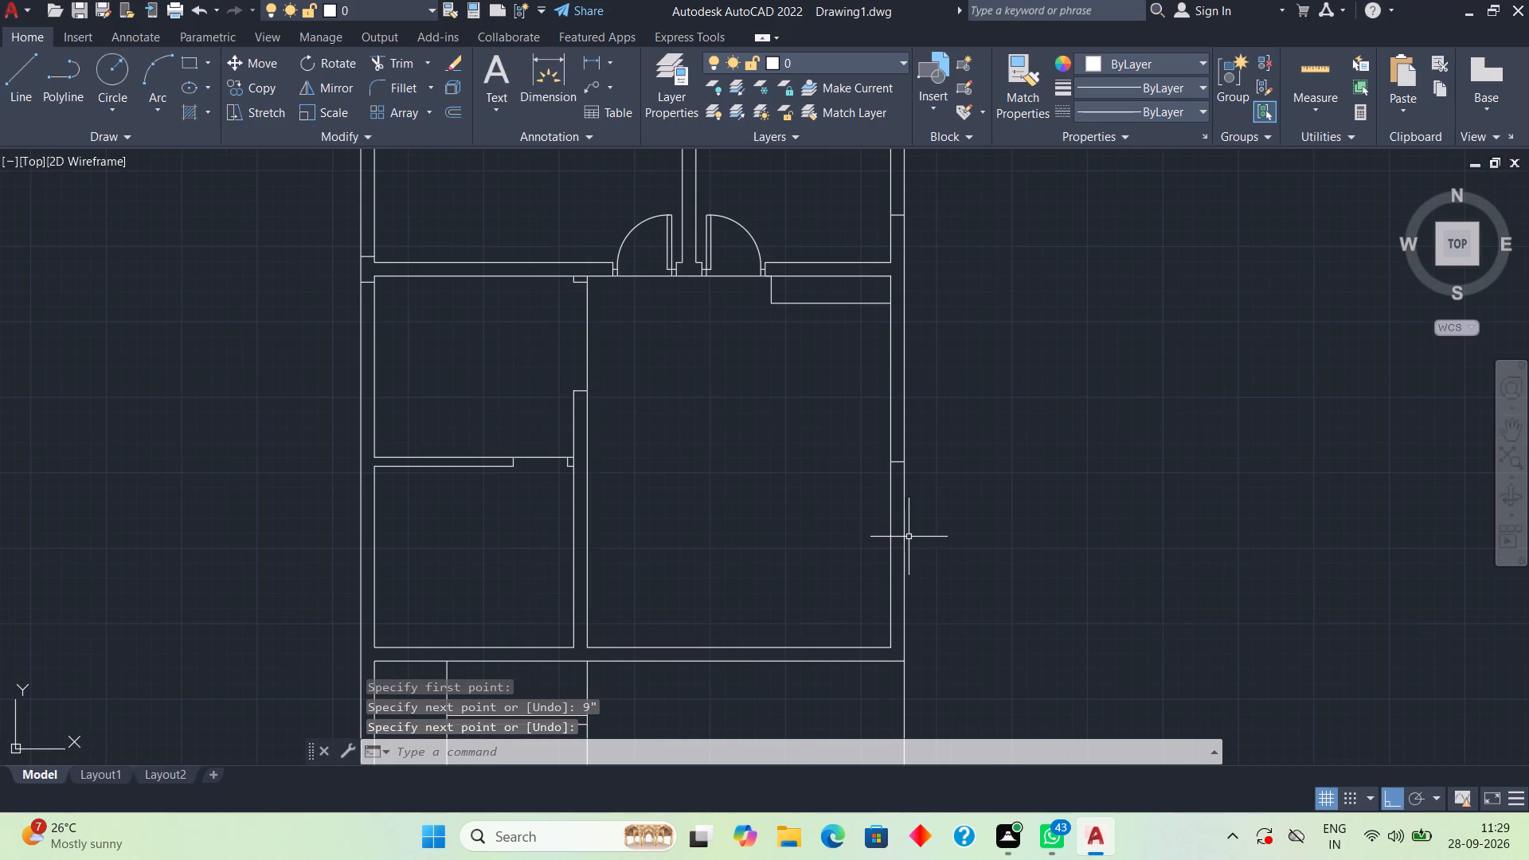
{"action": "key", "text": "o"}
{"action": "key", "text": "space"}
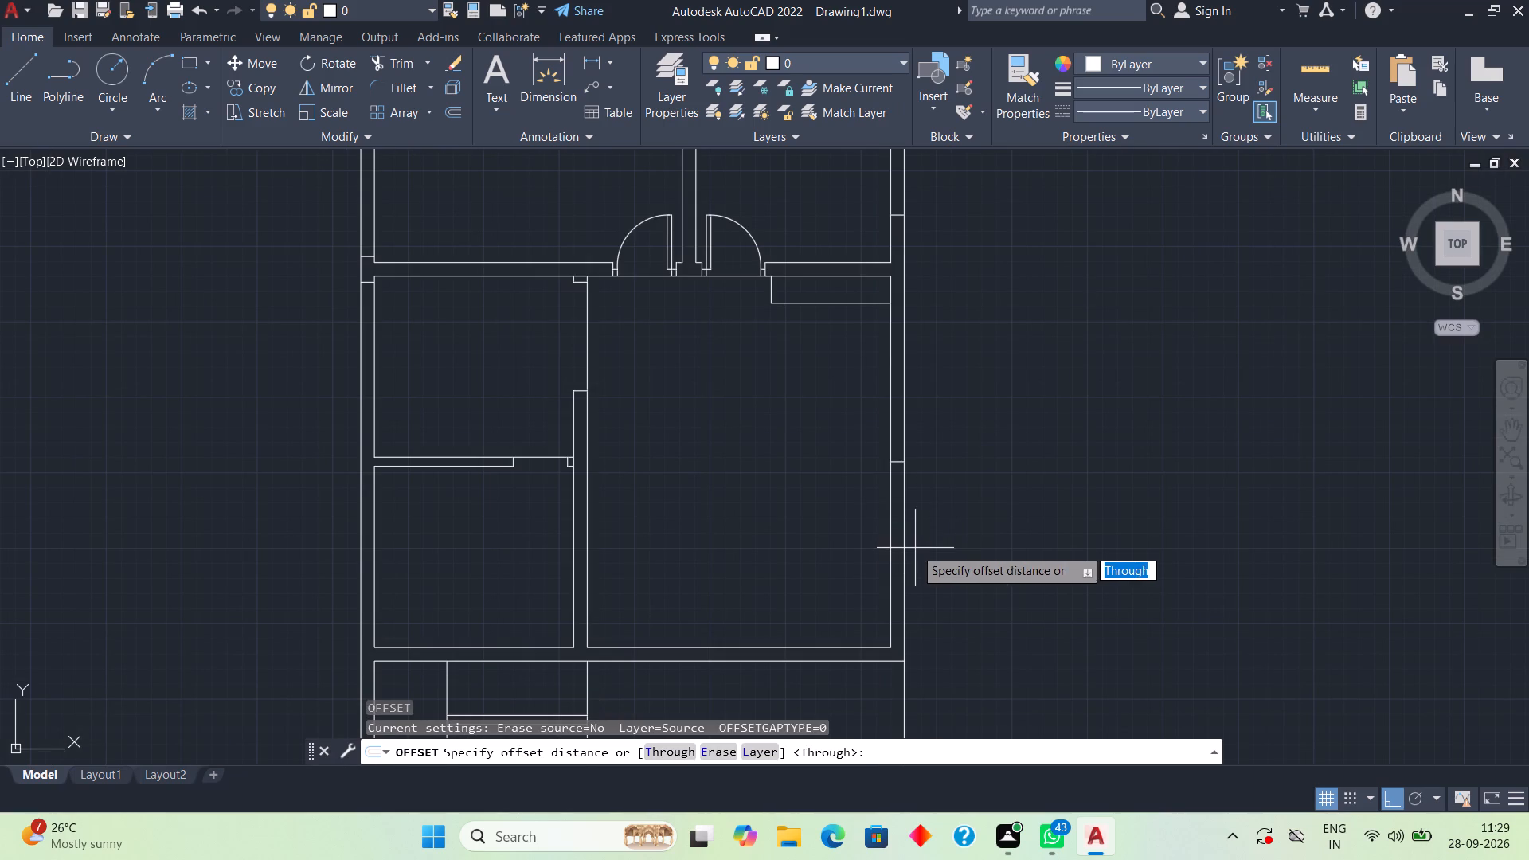
{"action": "scroll", "coordinate": [896, 464], "scroll_direction": "up", "scroll_amount": 1}
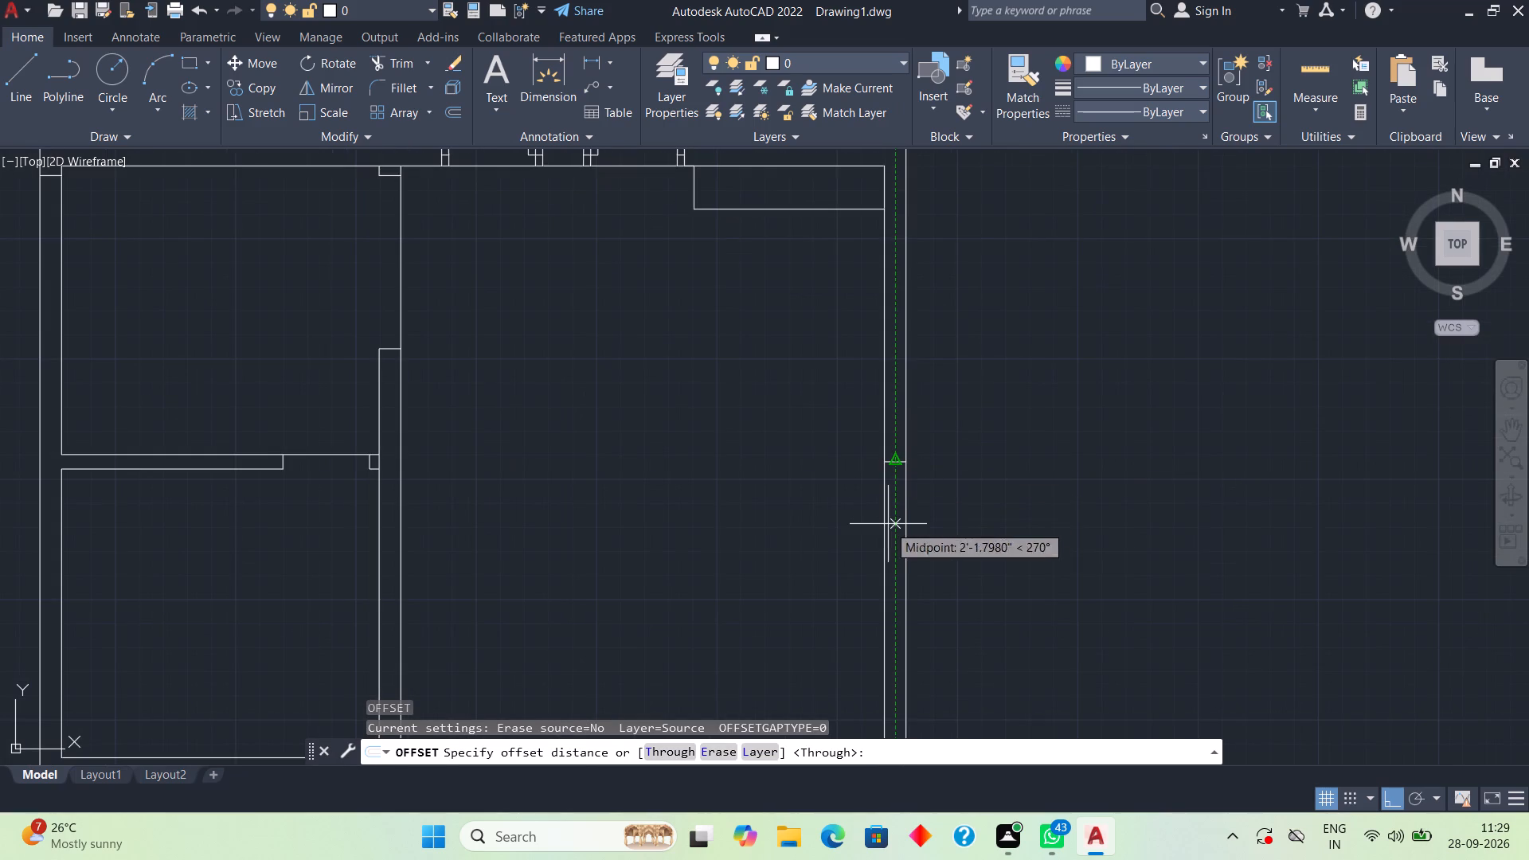
{"action": "key", "text": "space"}
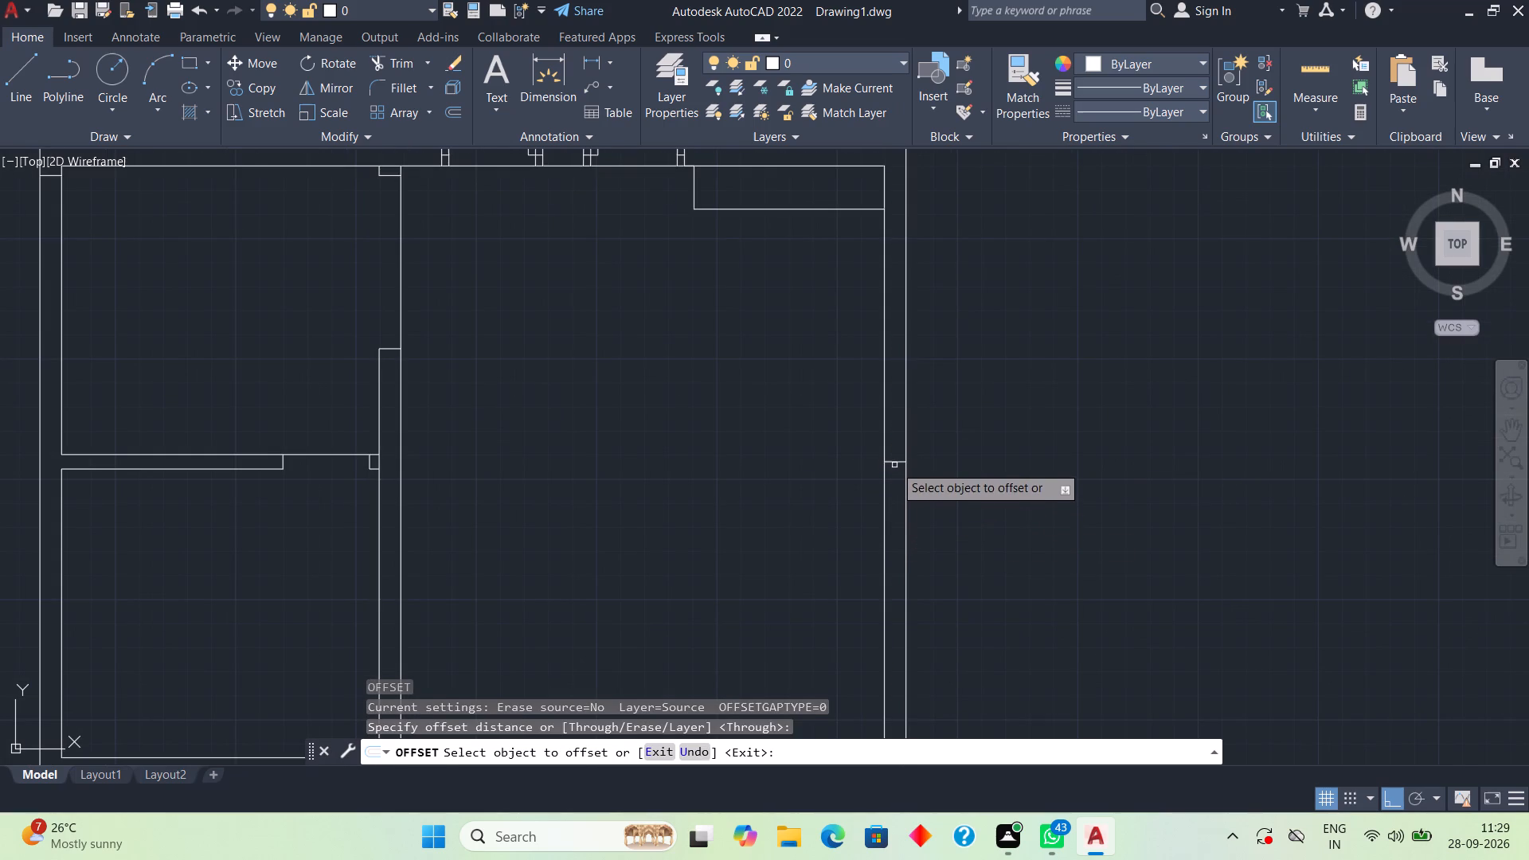
{"action": "left_click", "coordinate": [894, 463]}
{"action": "scroll", "coordinate": [900, 313], "scroll_direction": "down", "scroll_amount": 1}
{"action": "scroll", "coordinate": [900, 313], "scroll_direction": "up", "scroll_amount": 1}
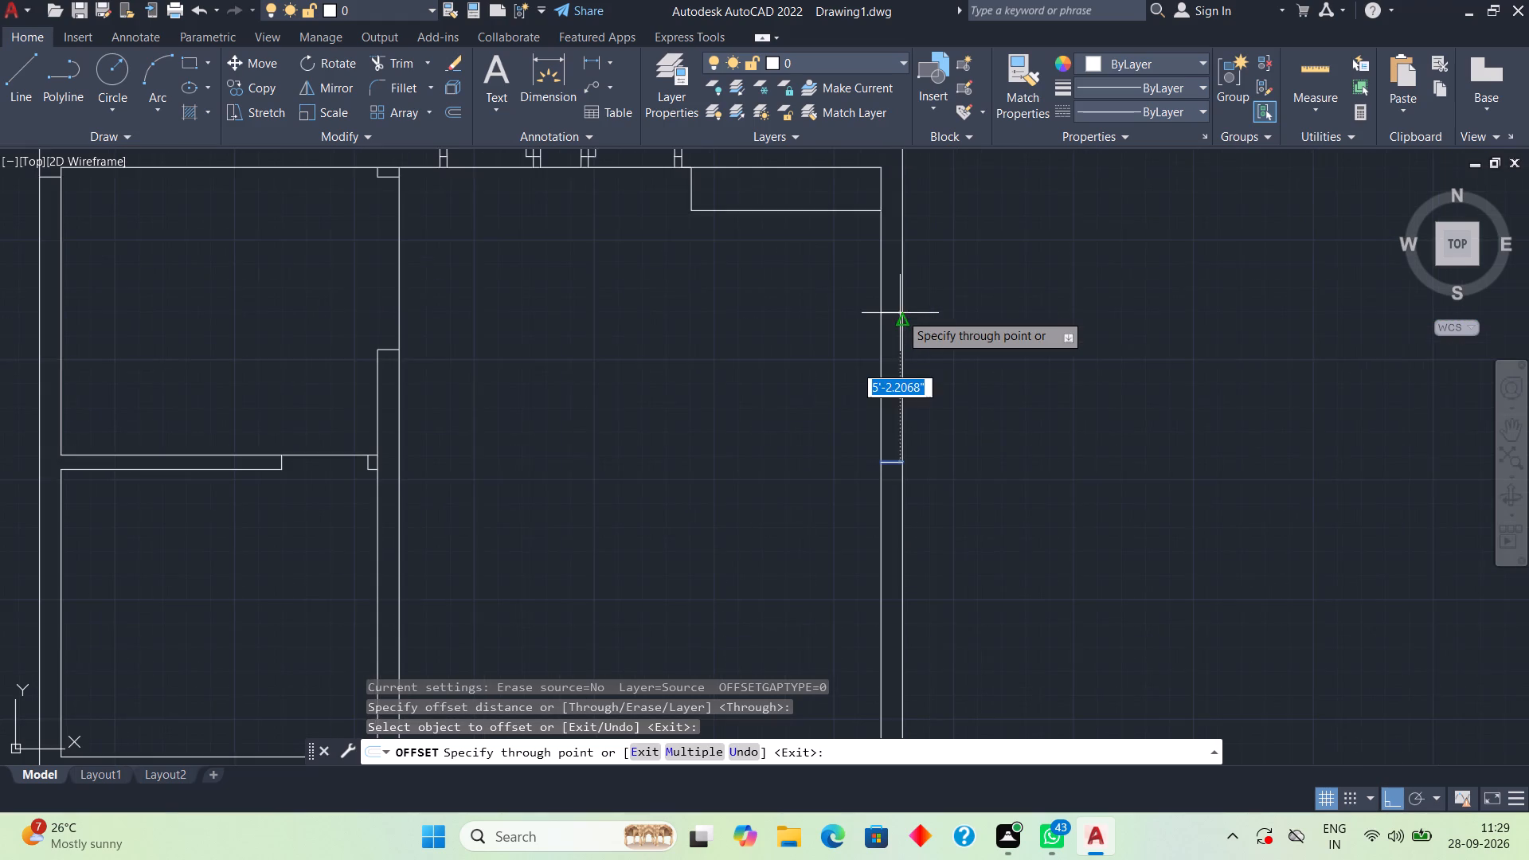
{"action": "scroll", "coordinate": [900, 313], "scroll_direction": "up", "scroll_amount": 1}
{"action": "scroll", "coordinate": [900, 315], "scroll_direction": "down", "scroll_amount": 3}
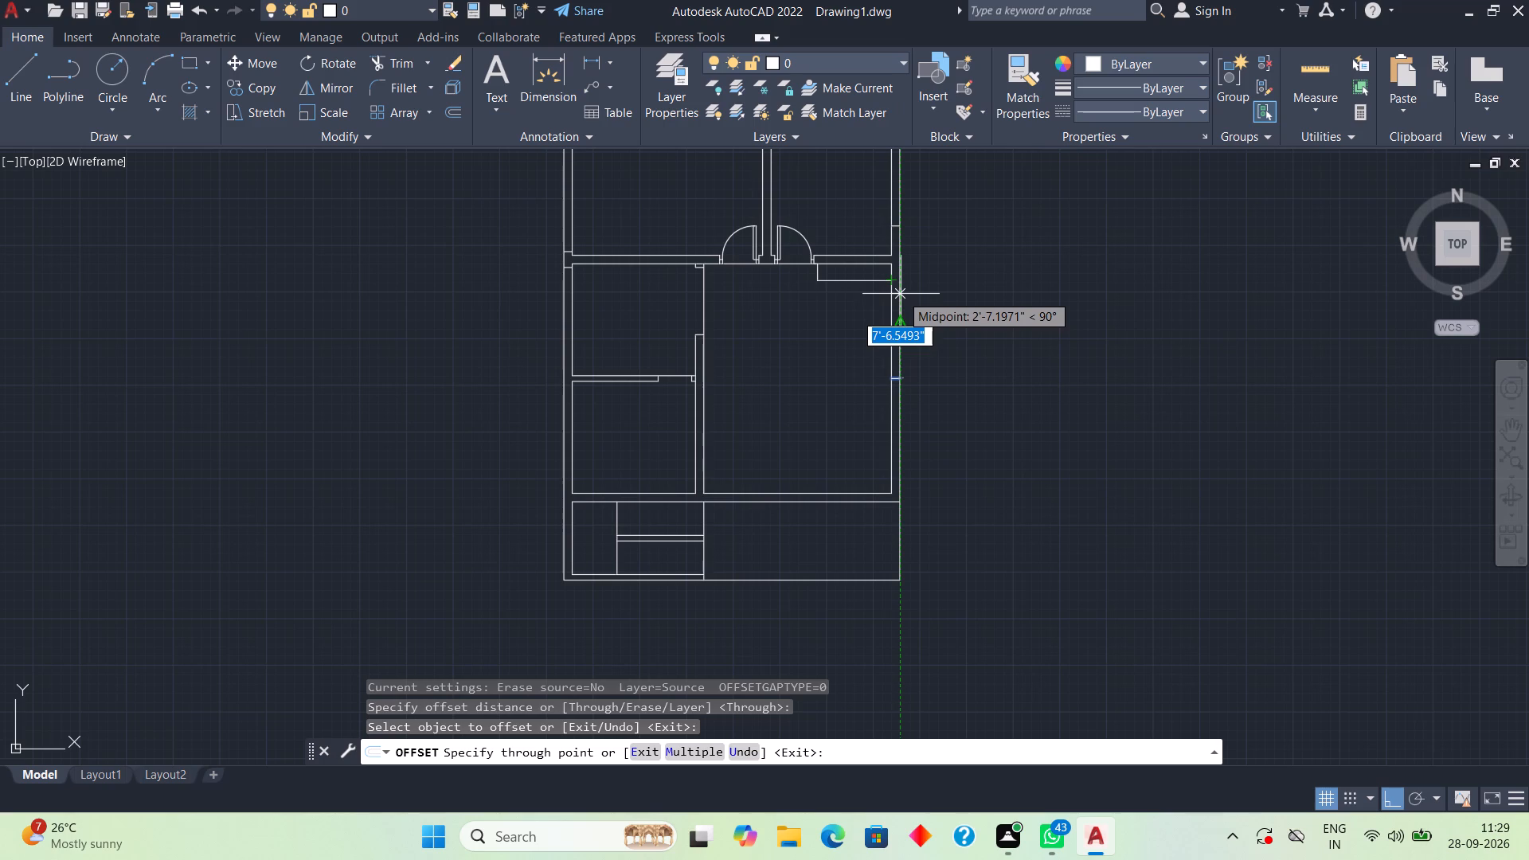
{"action": "type", "text": "7'"}
{"action": "key", "text": "Return"}
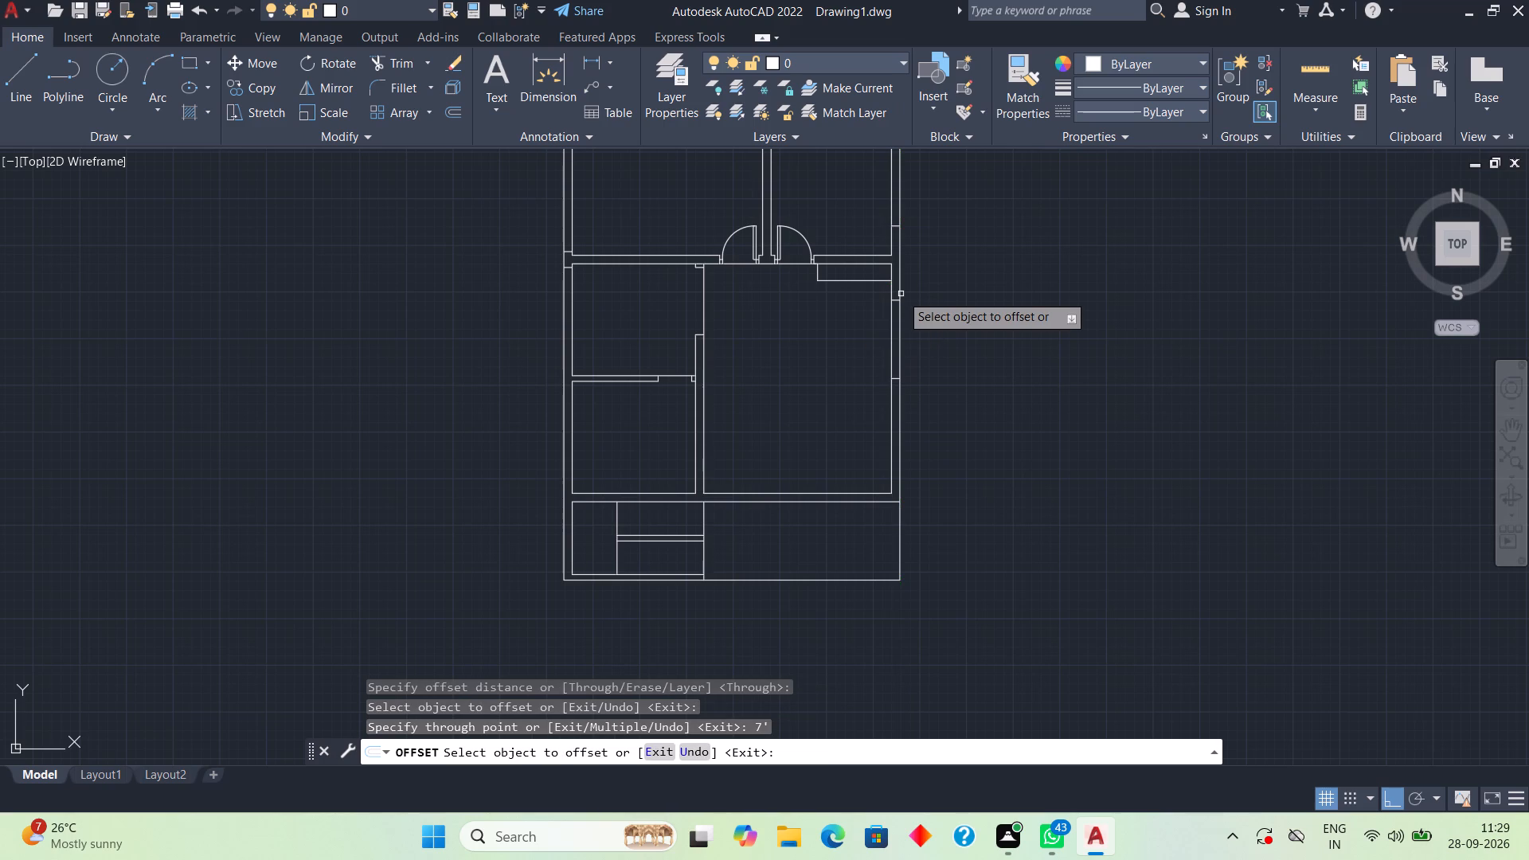
{"action": "left_click", "coordinate": [898, 379]}
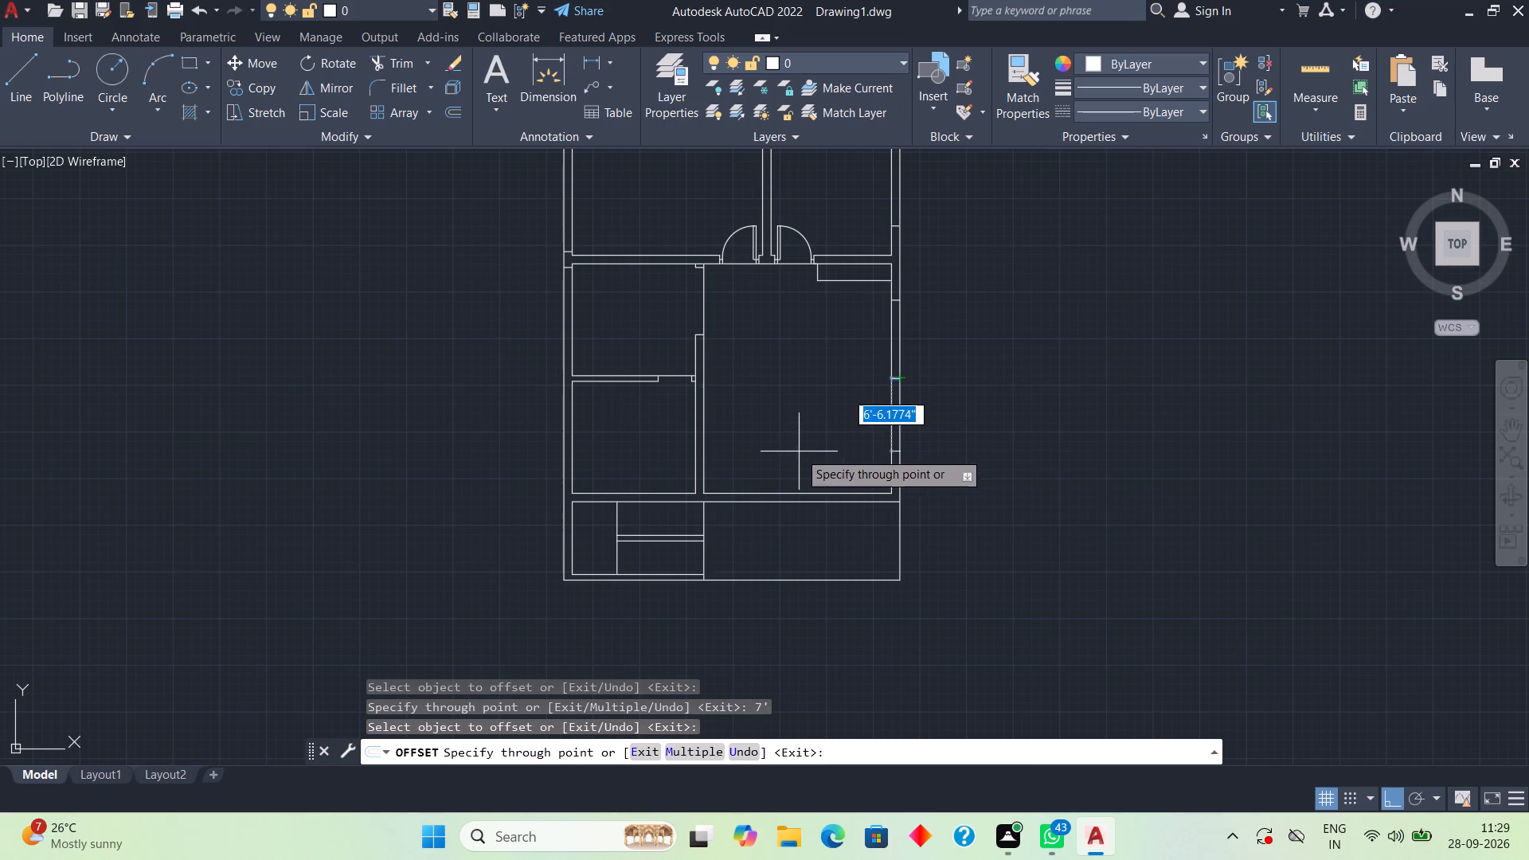
{"action": "type", "text": "7'"}
{"action": "key", "text": "Return"}
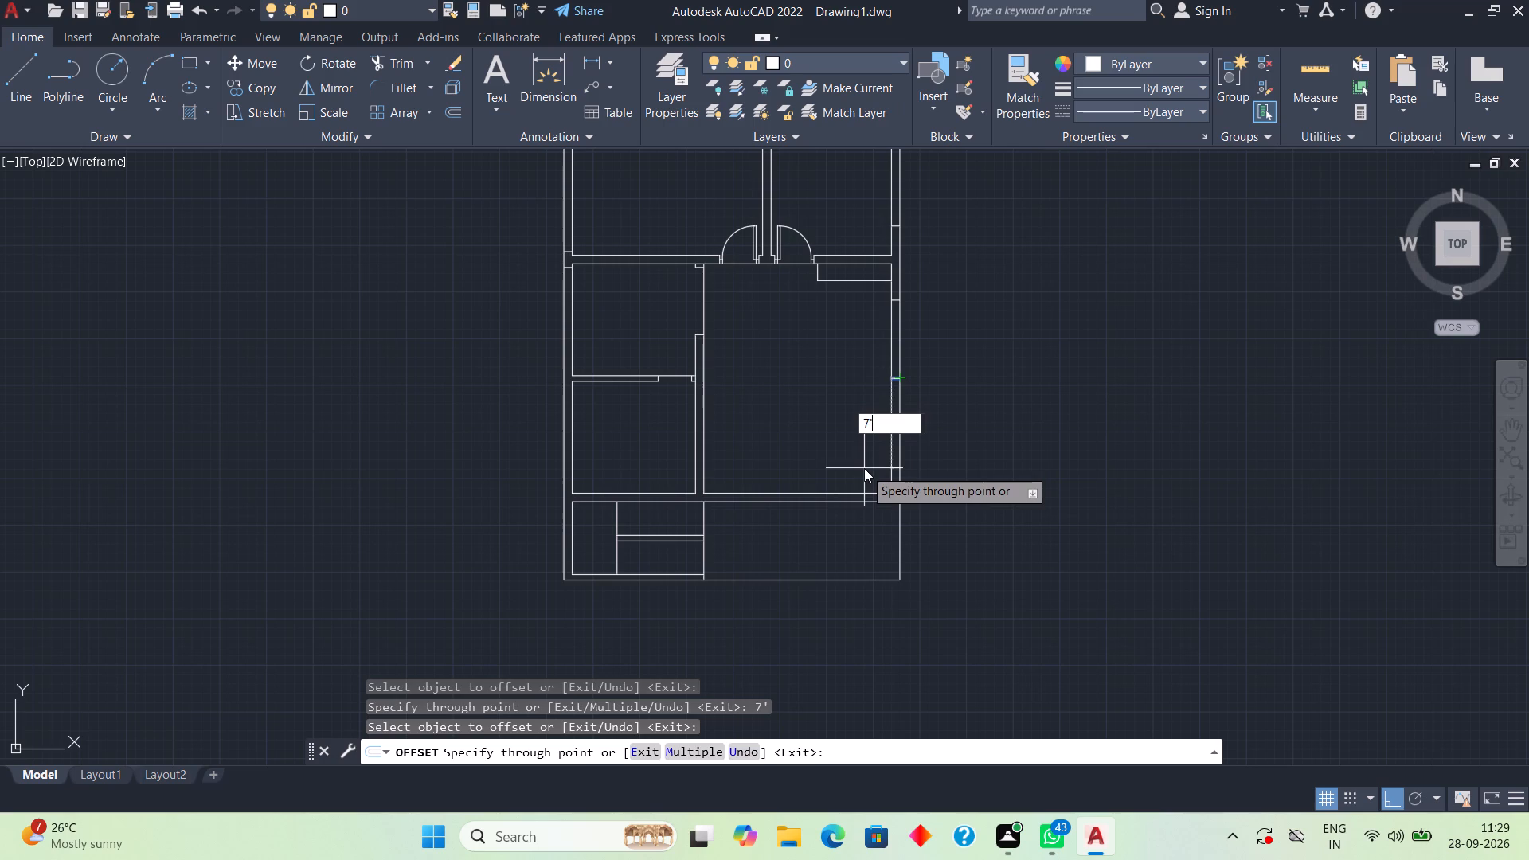
{"action": "key", "text": "space"}
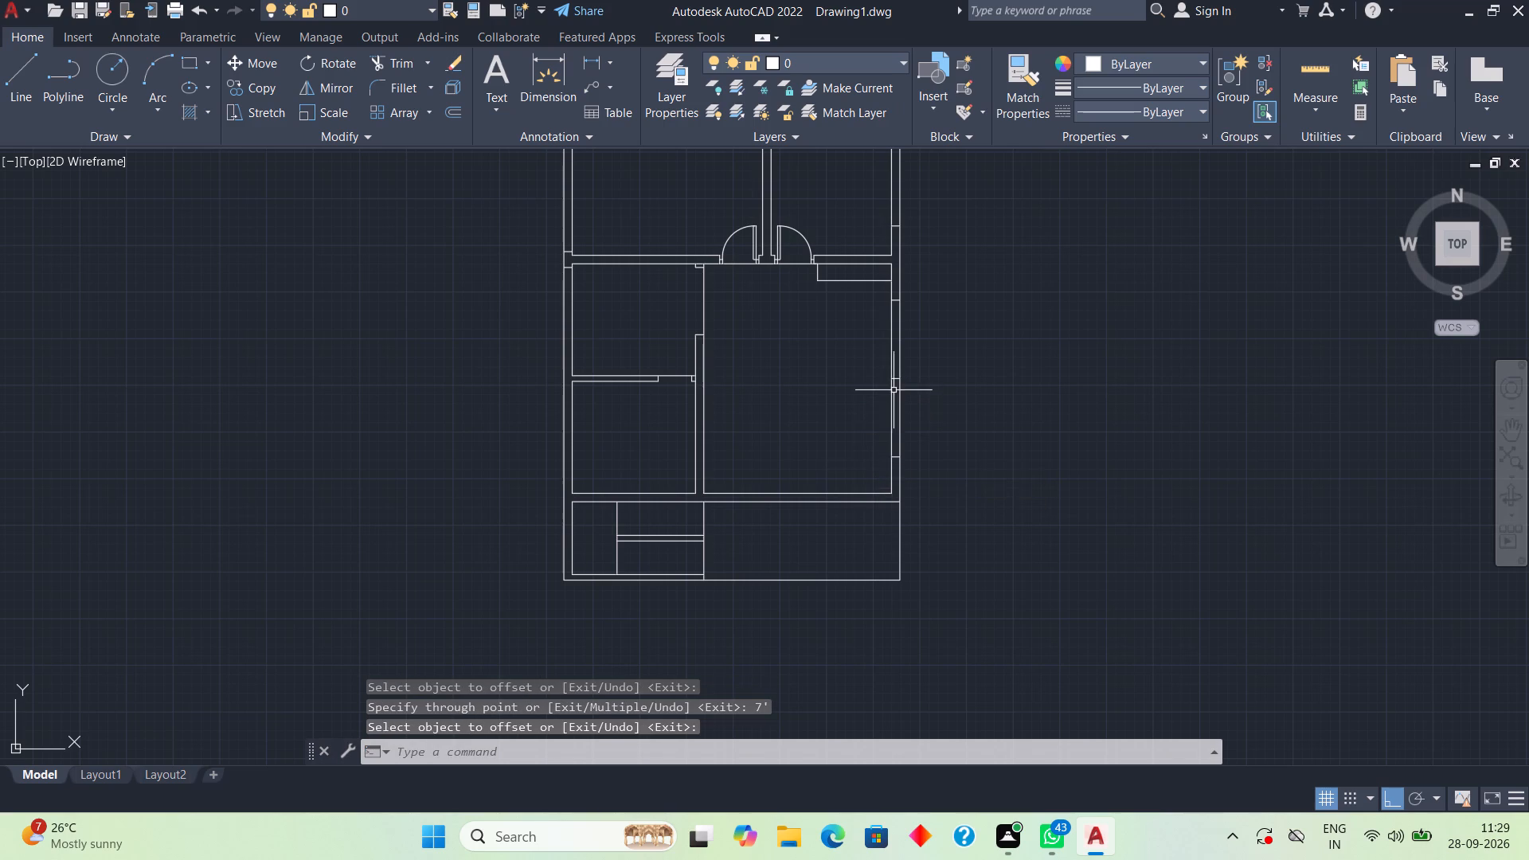
Delete the original midpoint line between the two offset lines on the large room's right outer wall.
{"action": "scroll", "coordinate": [892, 389], "scroll_direction": "up", "scroll_amount": 2}
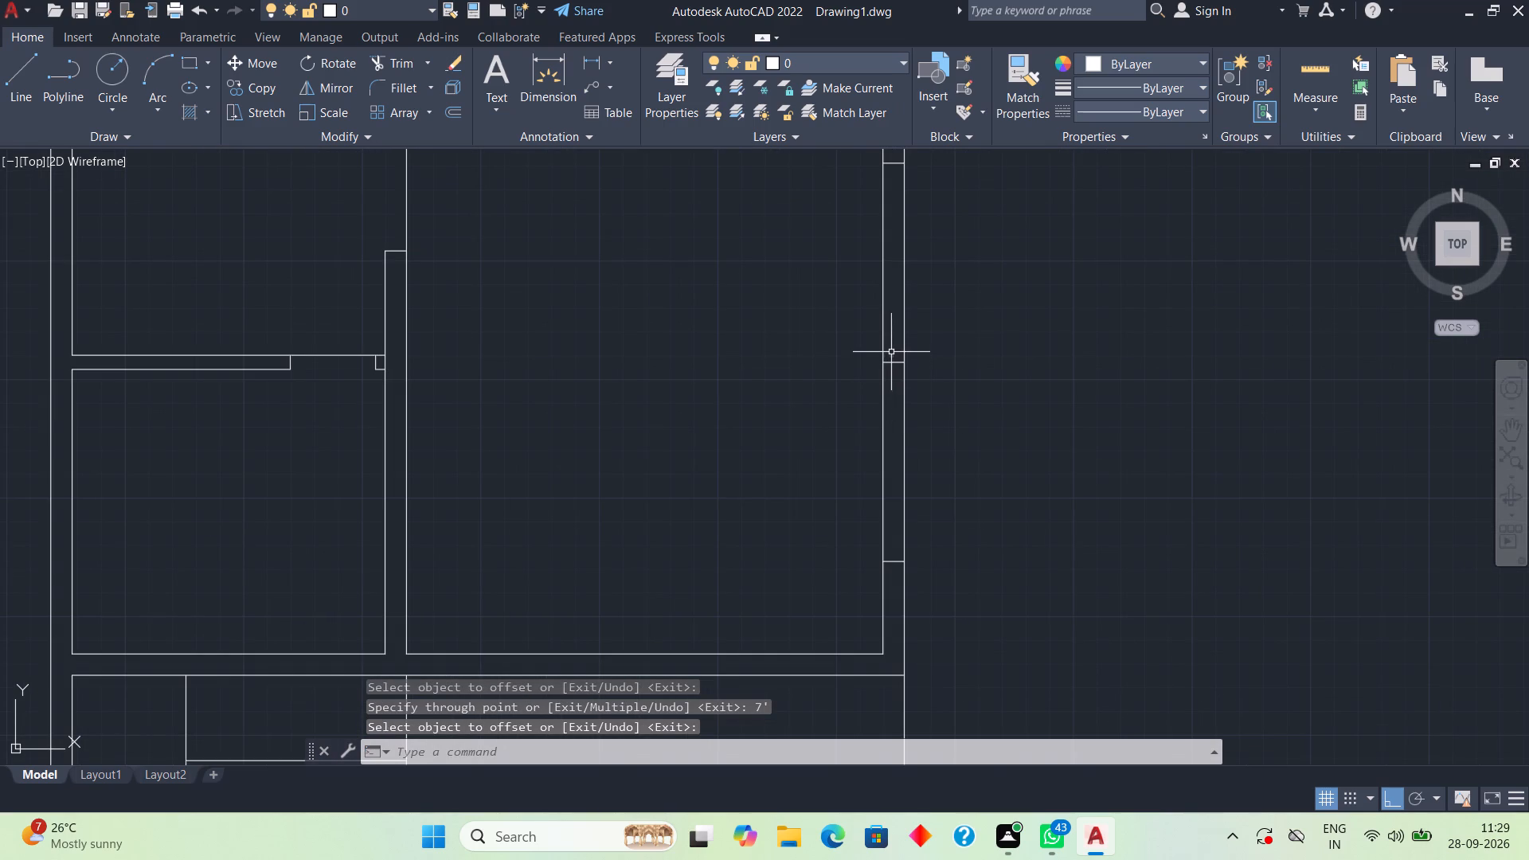
{"action": "left_click", "coordinate": [893, 362]}
{"action": "key", "text": "Delete"}
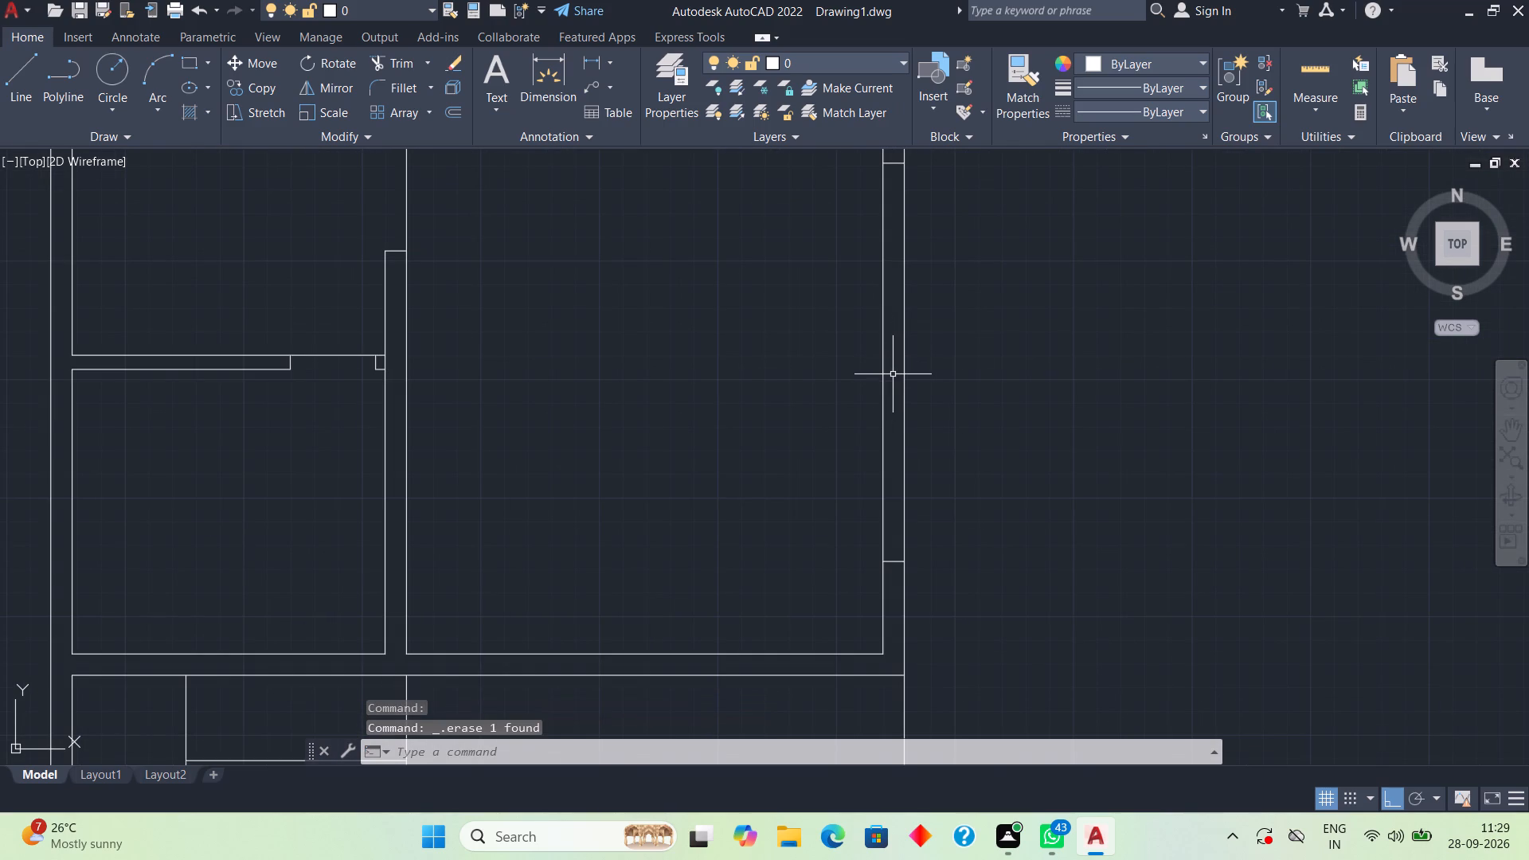
{"action": "scroll", "coordinate": [892, 382], "scroll_direction": "down", "scroll_amount": 2}
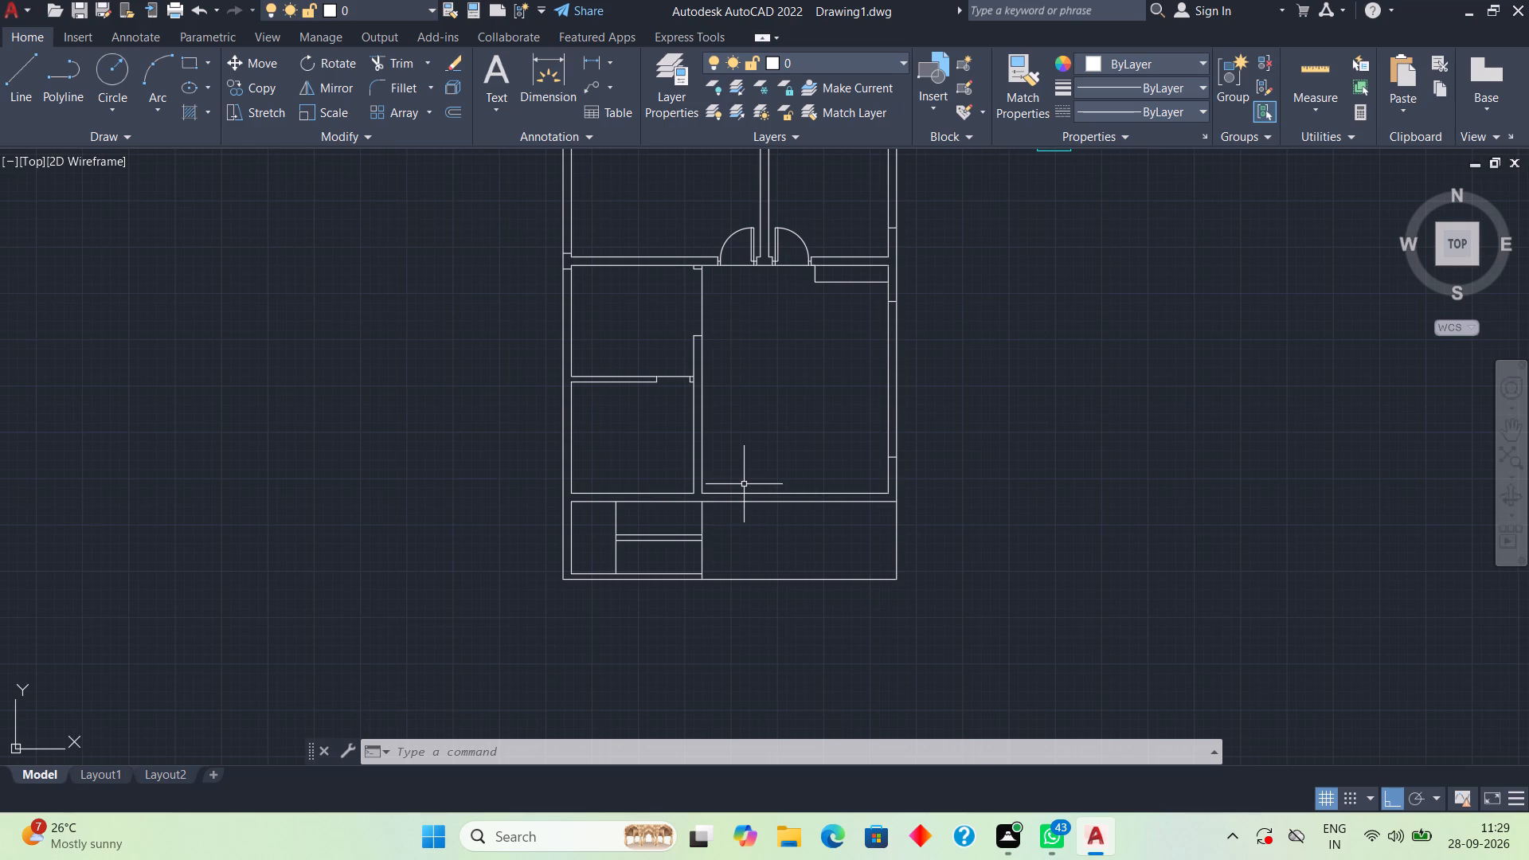
Draw a line from the large room's lower-left inner corner, 4" to the right and 9" down across its bottom wall.
{"action": "scroll", "coordinate": [716, 507], "scroll_direction": "up", "scroll_amount": 2}
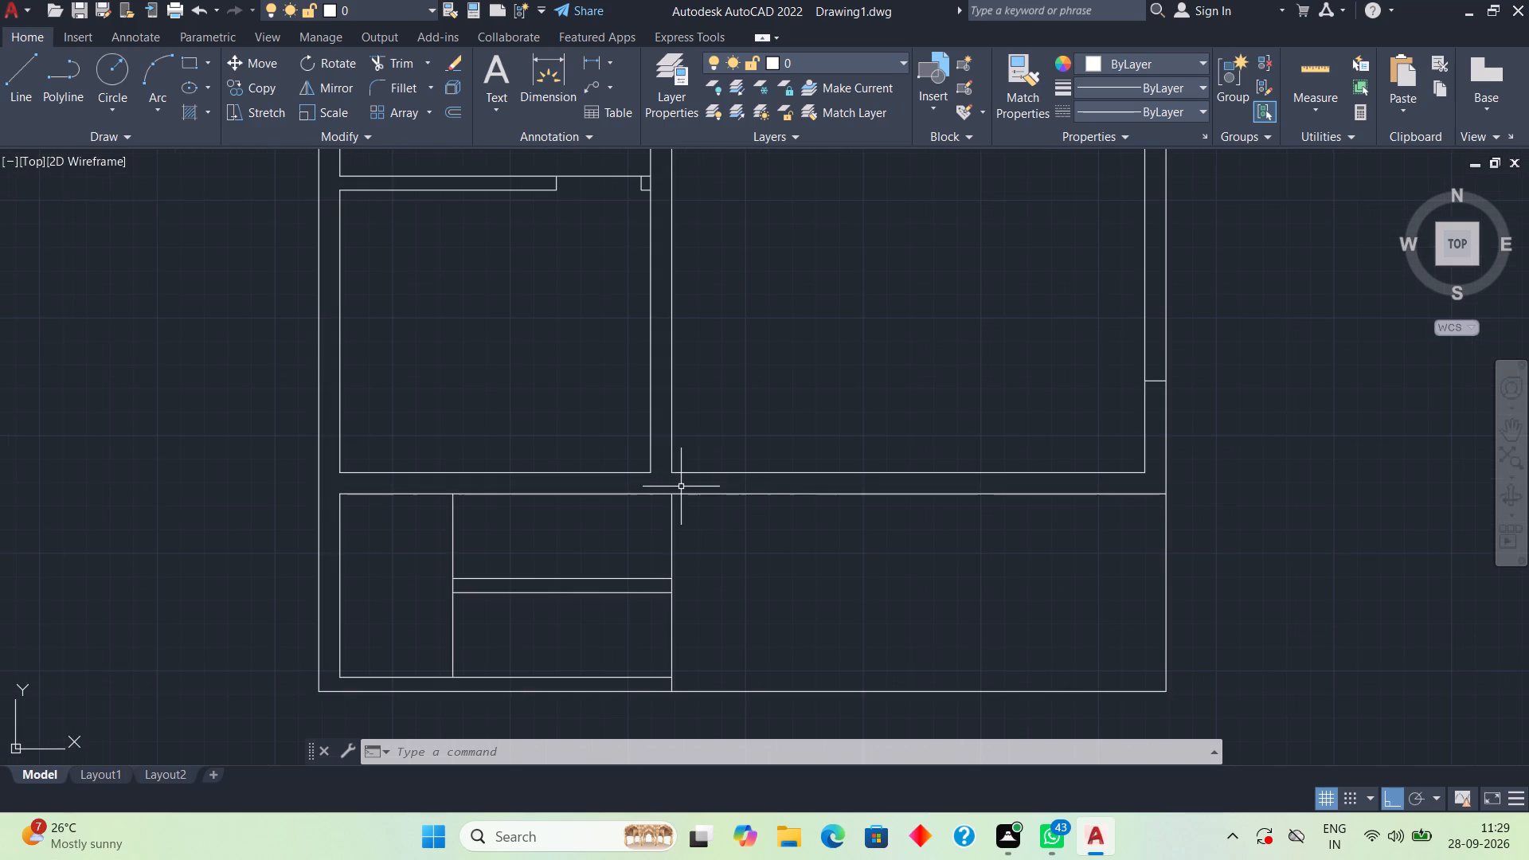
{"action": "type", "text": "l"}
{"action": "key", "text": "space"}
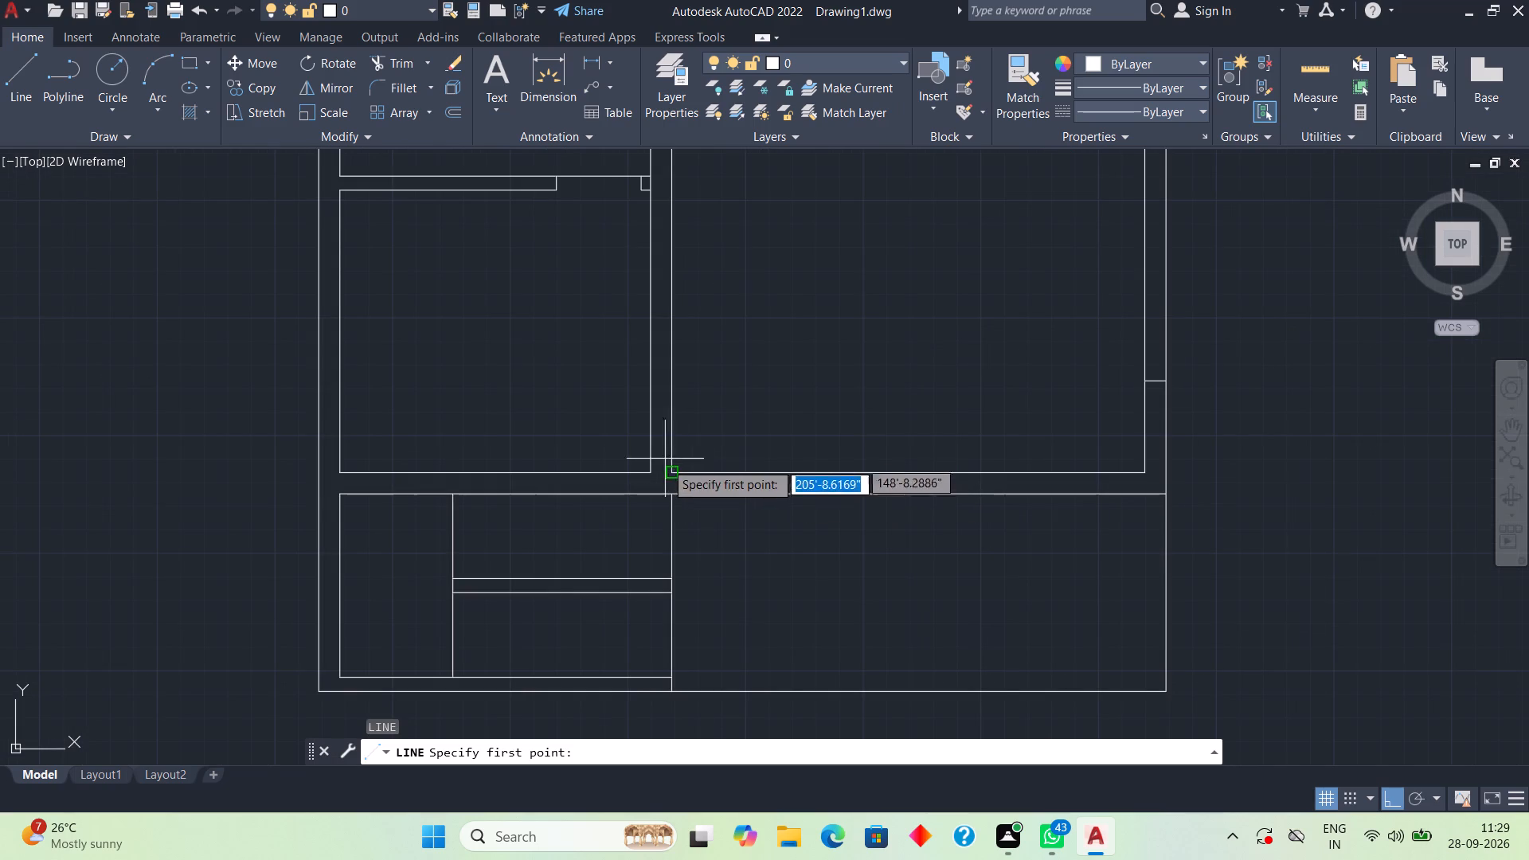
{"action": "left_click", "coordinate": [675, 471]}
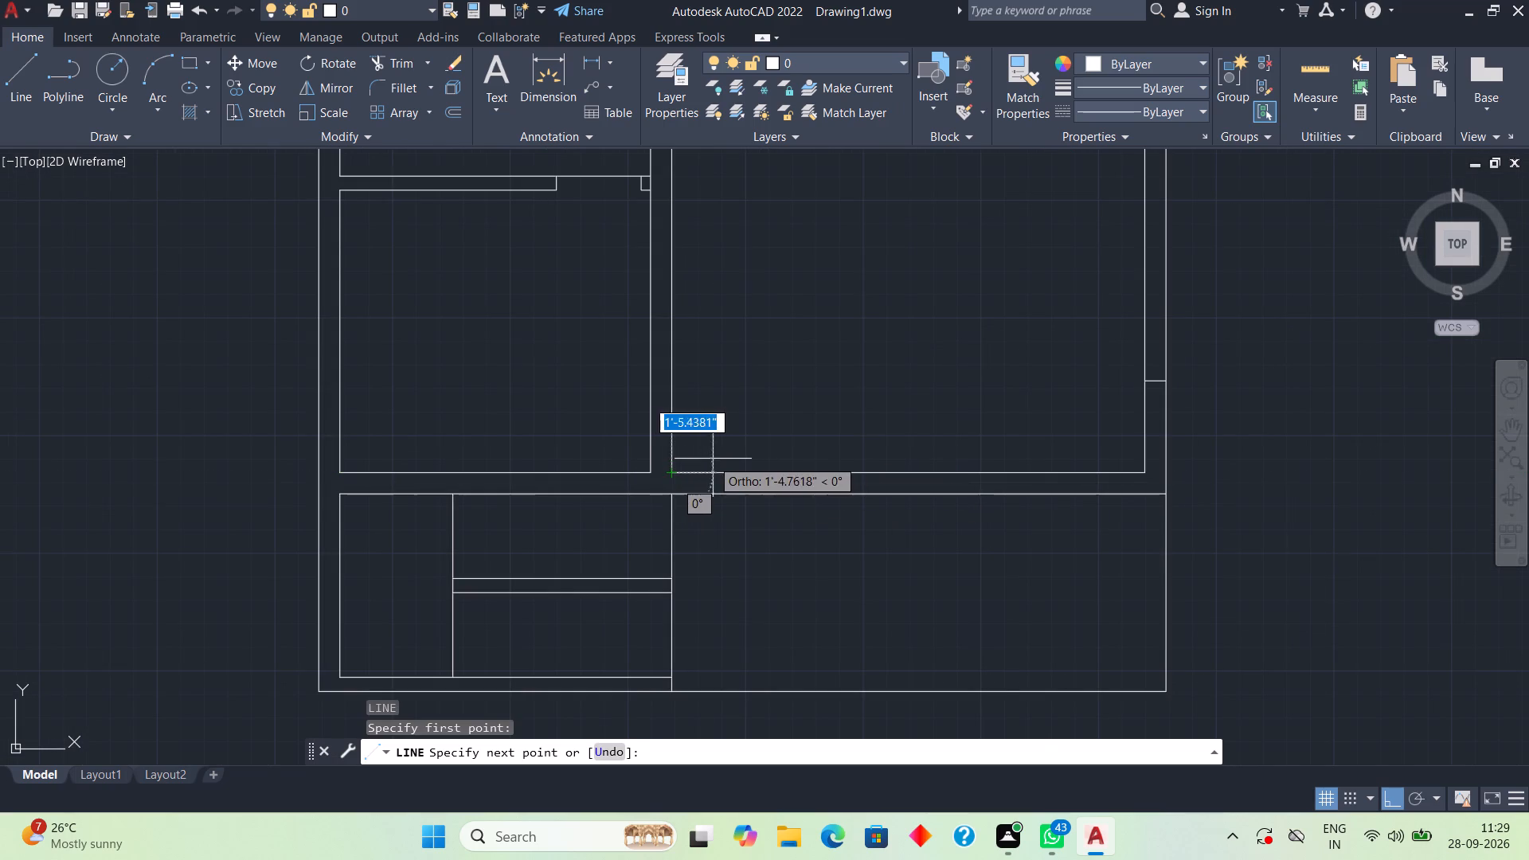
{"action": "key", "text": "4"}
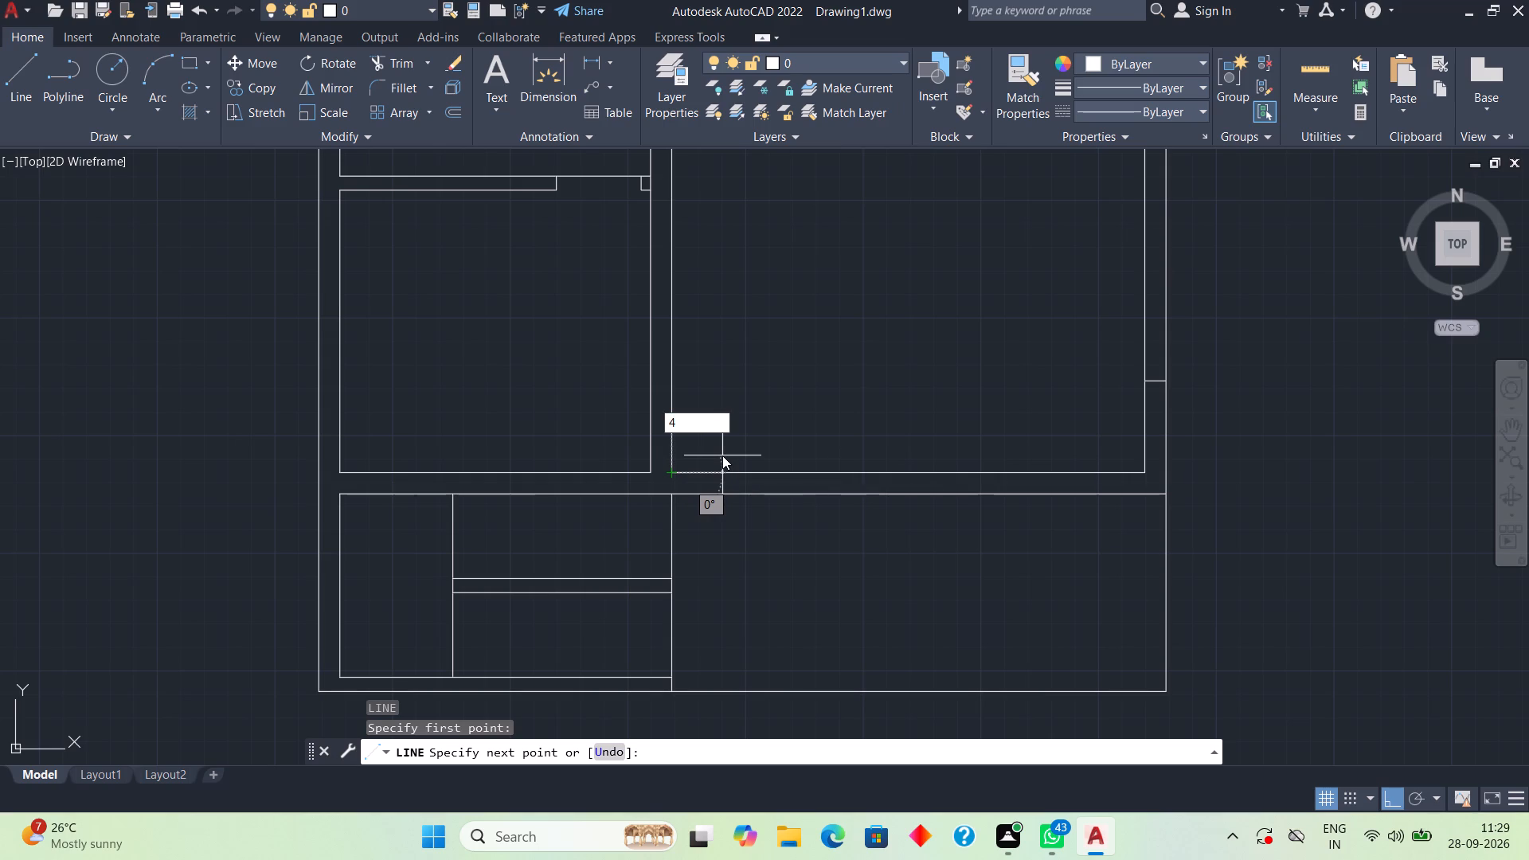
{"action": "key", "text": "shift+quotedbl"}
{"action": "key", "text": "Return"}
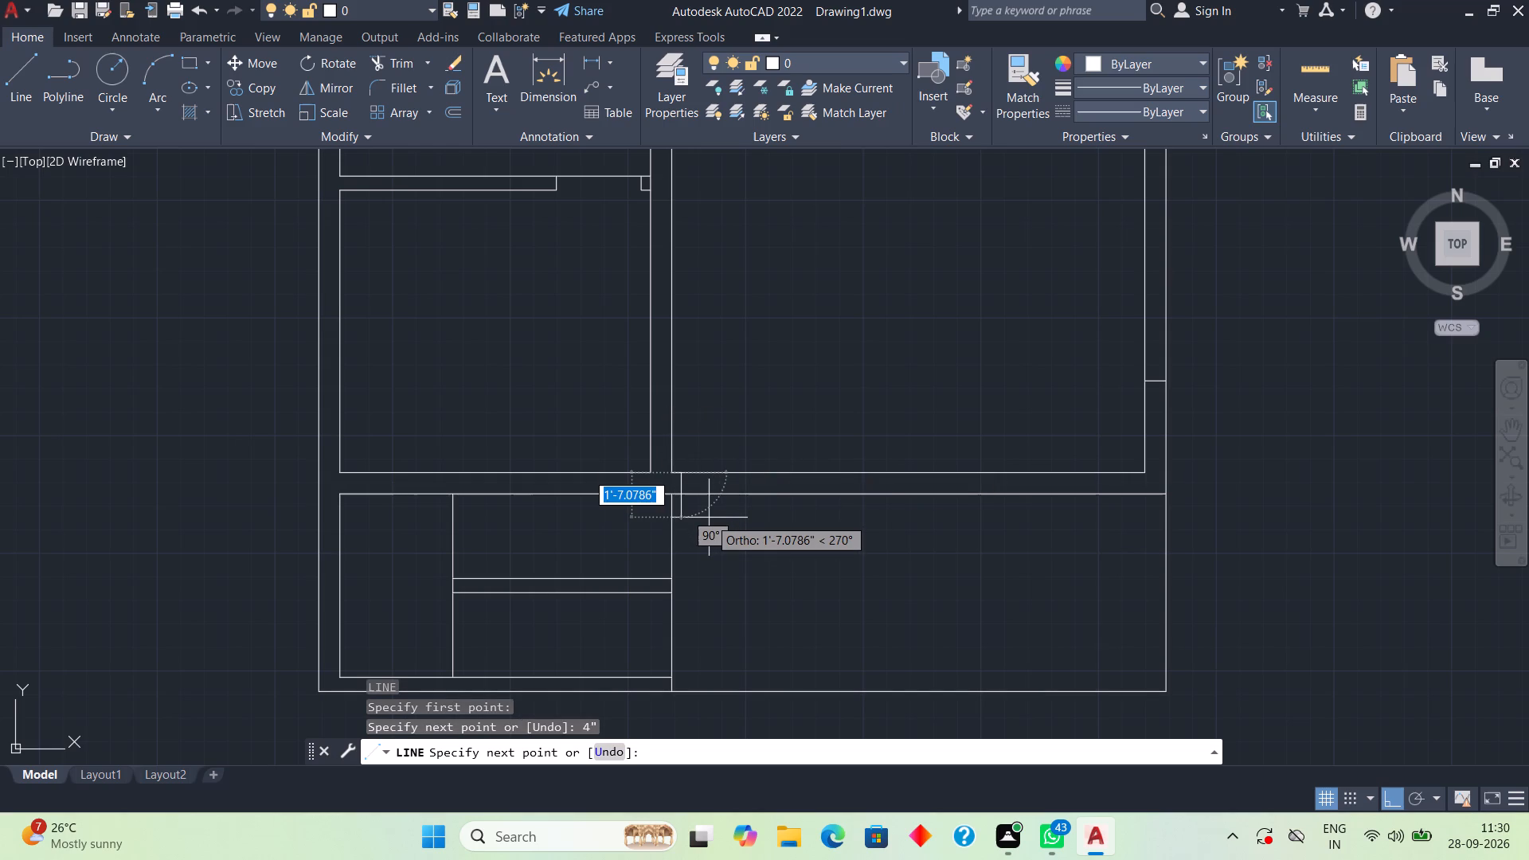
{"action": "type", "text": "9\""}
{"action": "key", "text": "Return"}
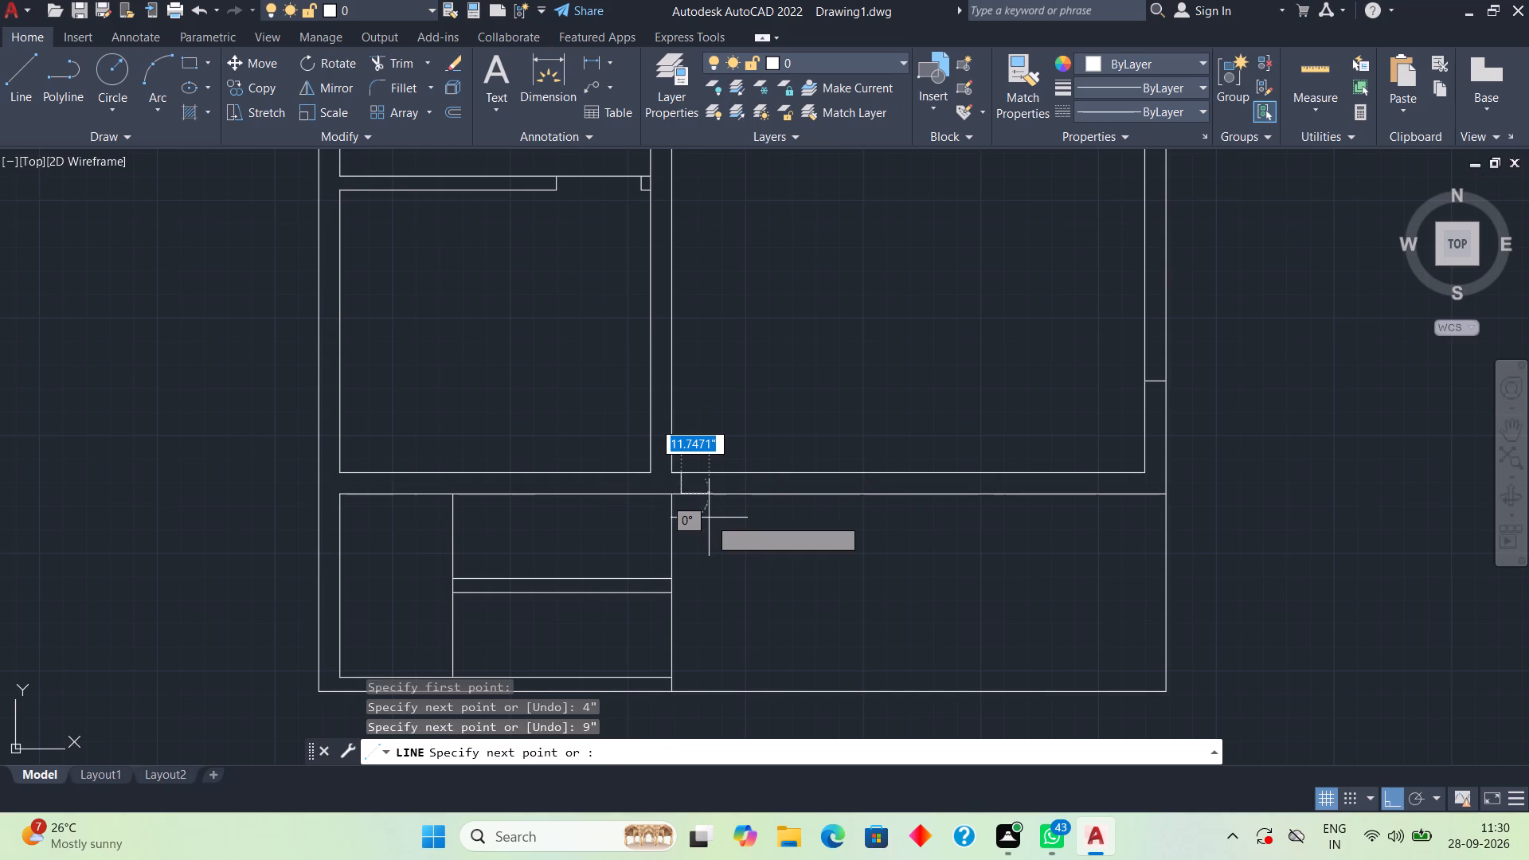
{"action": "key", "text": "space"}
Delete the 4" horizontal guide segment at the large room's lower-left inner corner.
{"action": "scroll", "coordinate": [655, 480], "scroll_direction": "up", "scroll_amount": 3}
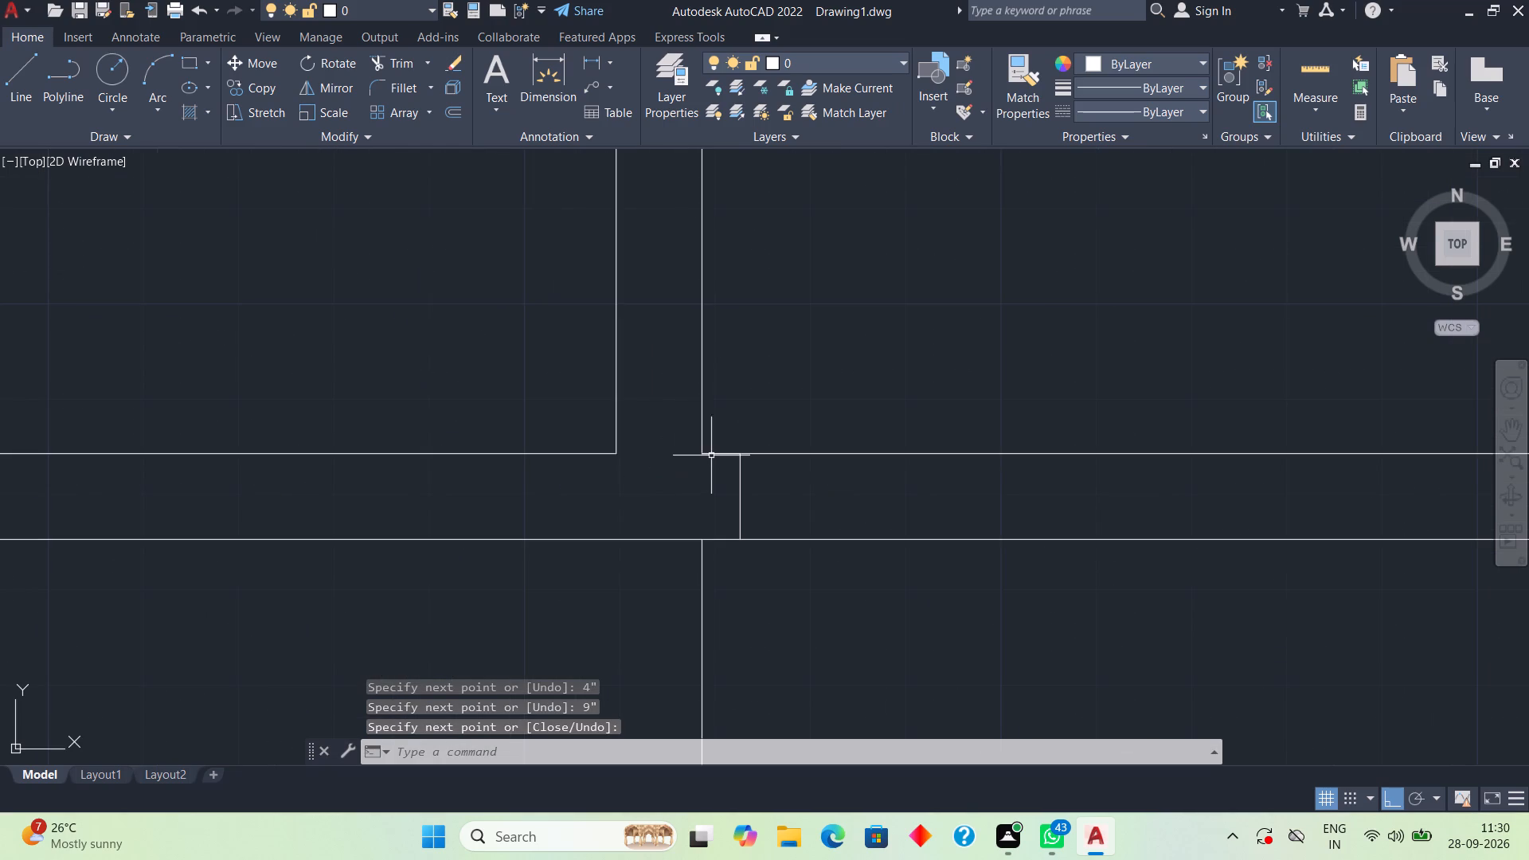
{"action": "left_click", "coordinate": [713, 455]}
{"action": "key", "text": "Delete"}
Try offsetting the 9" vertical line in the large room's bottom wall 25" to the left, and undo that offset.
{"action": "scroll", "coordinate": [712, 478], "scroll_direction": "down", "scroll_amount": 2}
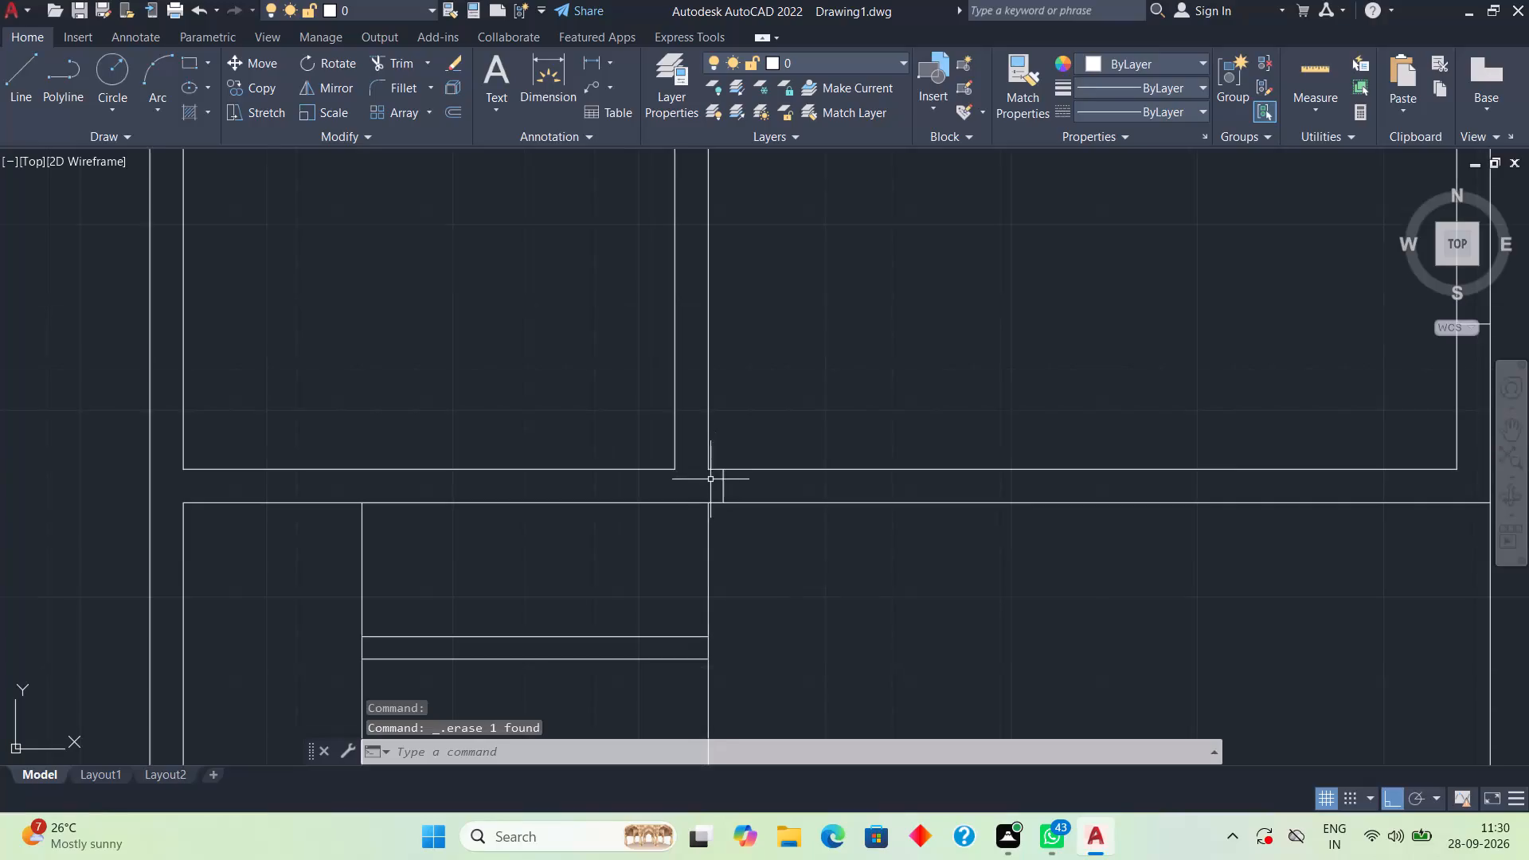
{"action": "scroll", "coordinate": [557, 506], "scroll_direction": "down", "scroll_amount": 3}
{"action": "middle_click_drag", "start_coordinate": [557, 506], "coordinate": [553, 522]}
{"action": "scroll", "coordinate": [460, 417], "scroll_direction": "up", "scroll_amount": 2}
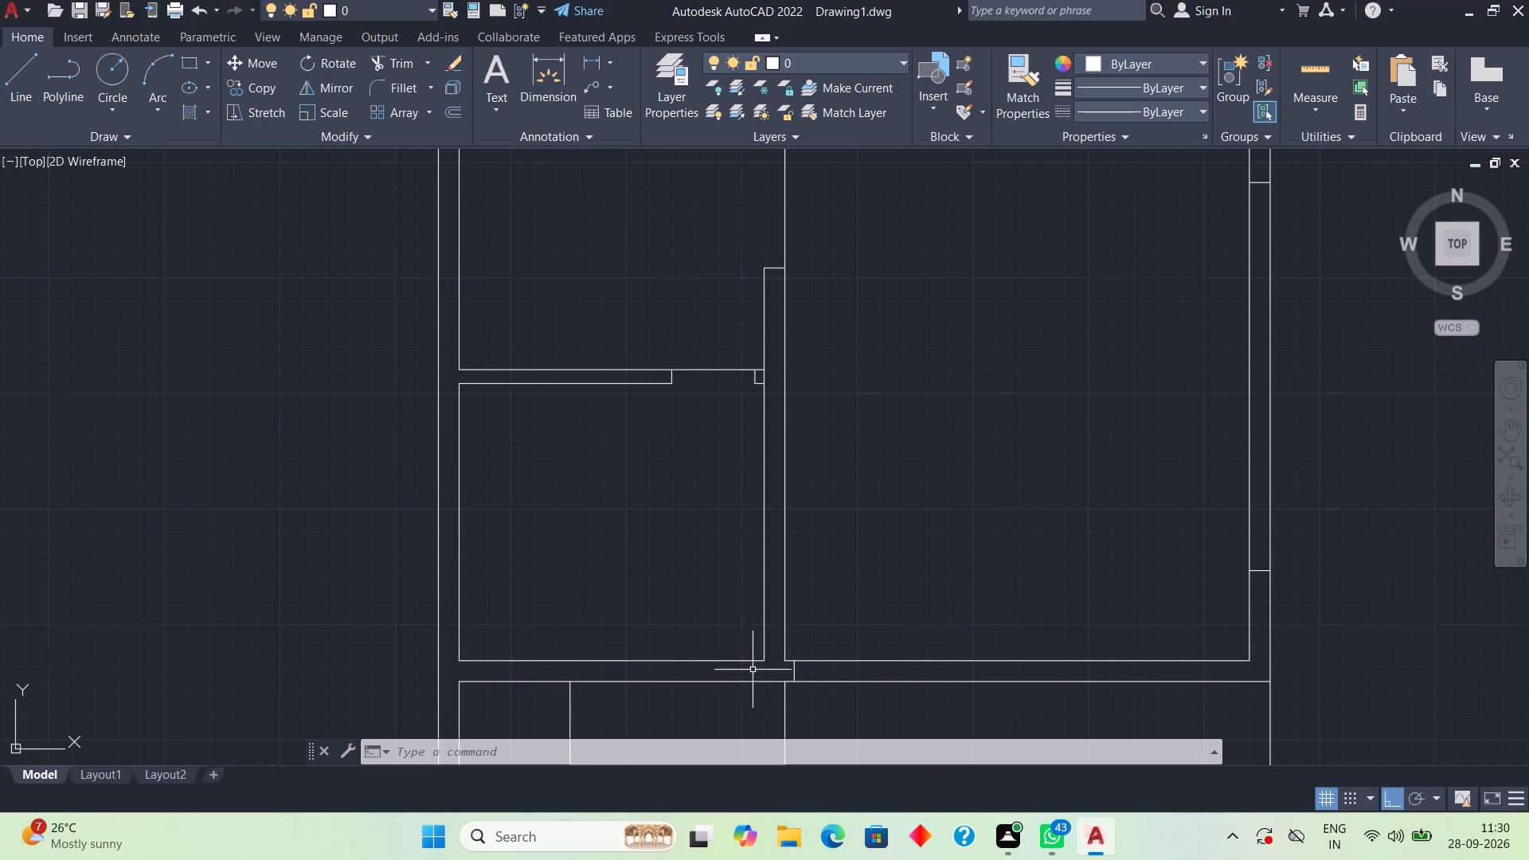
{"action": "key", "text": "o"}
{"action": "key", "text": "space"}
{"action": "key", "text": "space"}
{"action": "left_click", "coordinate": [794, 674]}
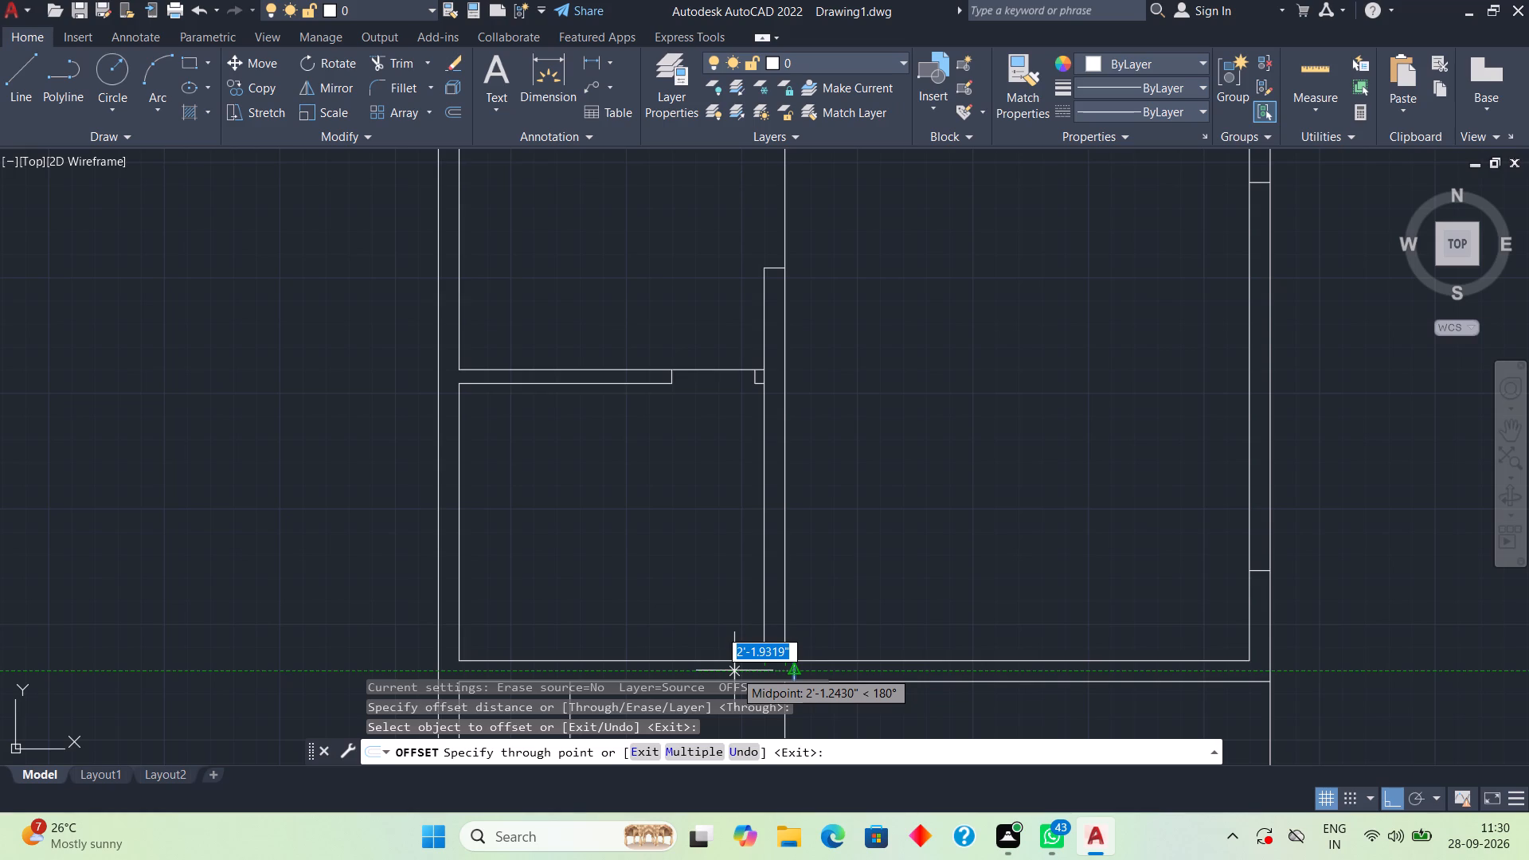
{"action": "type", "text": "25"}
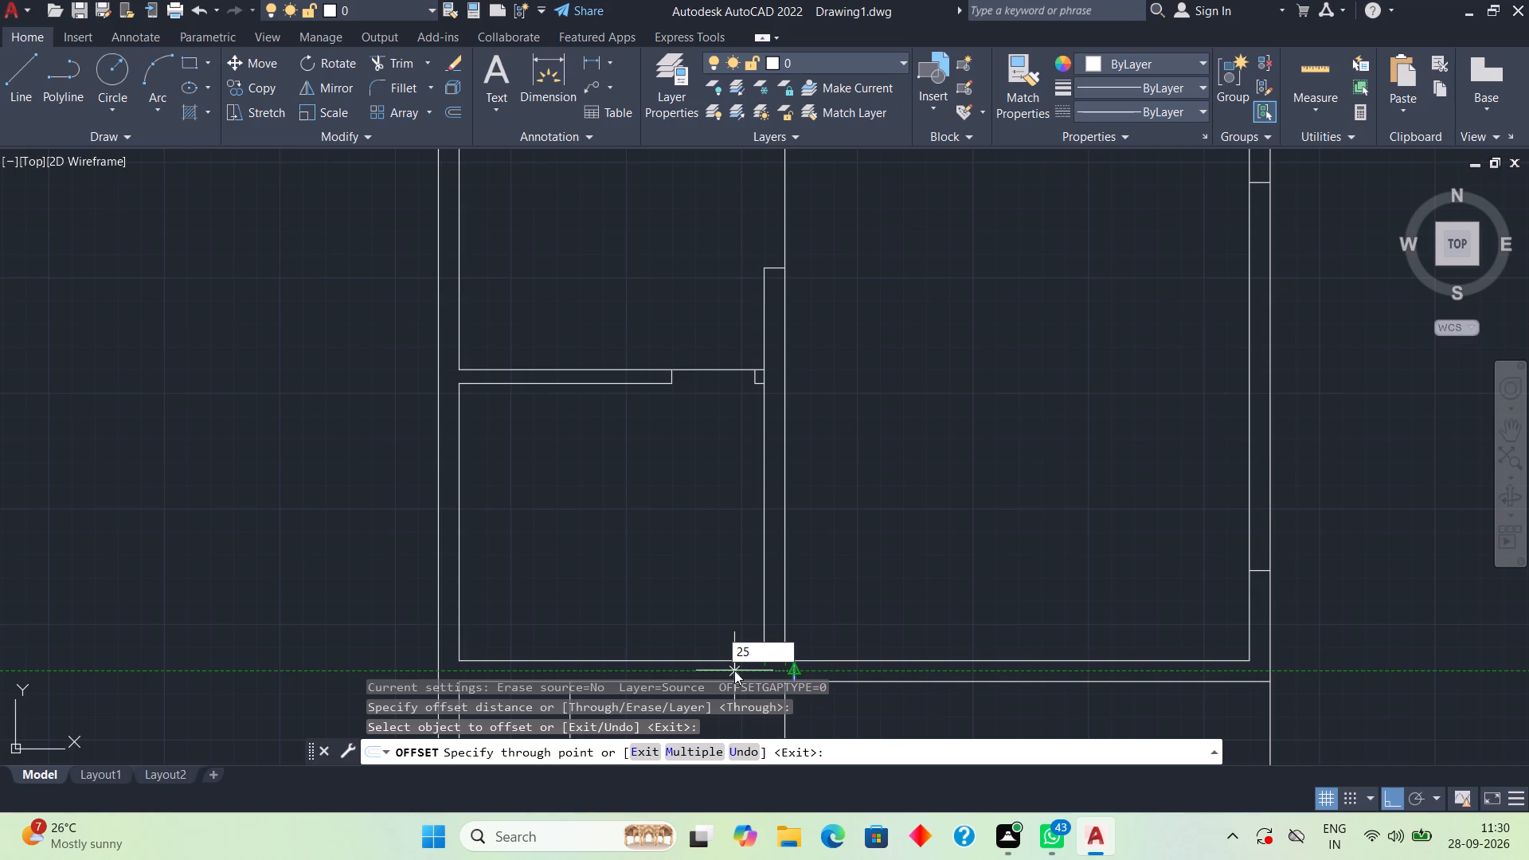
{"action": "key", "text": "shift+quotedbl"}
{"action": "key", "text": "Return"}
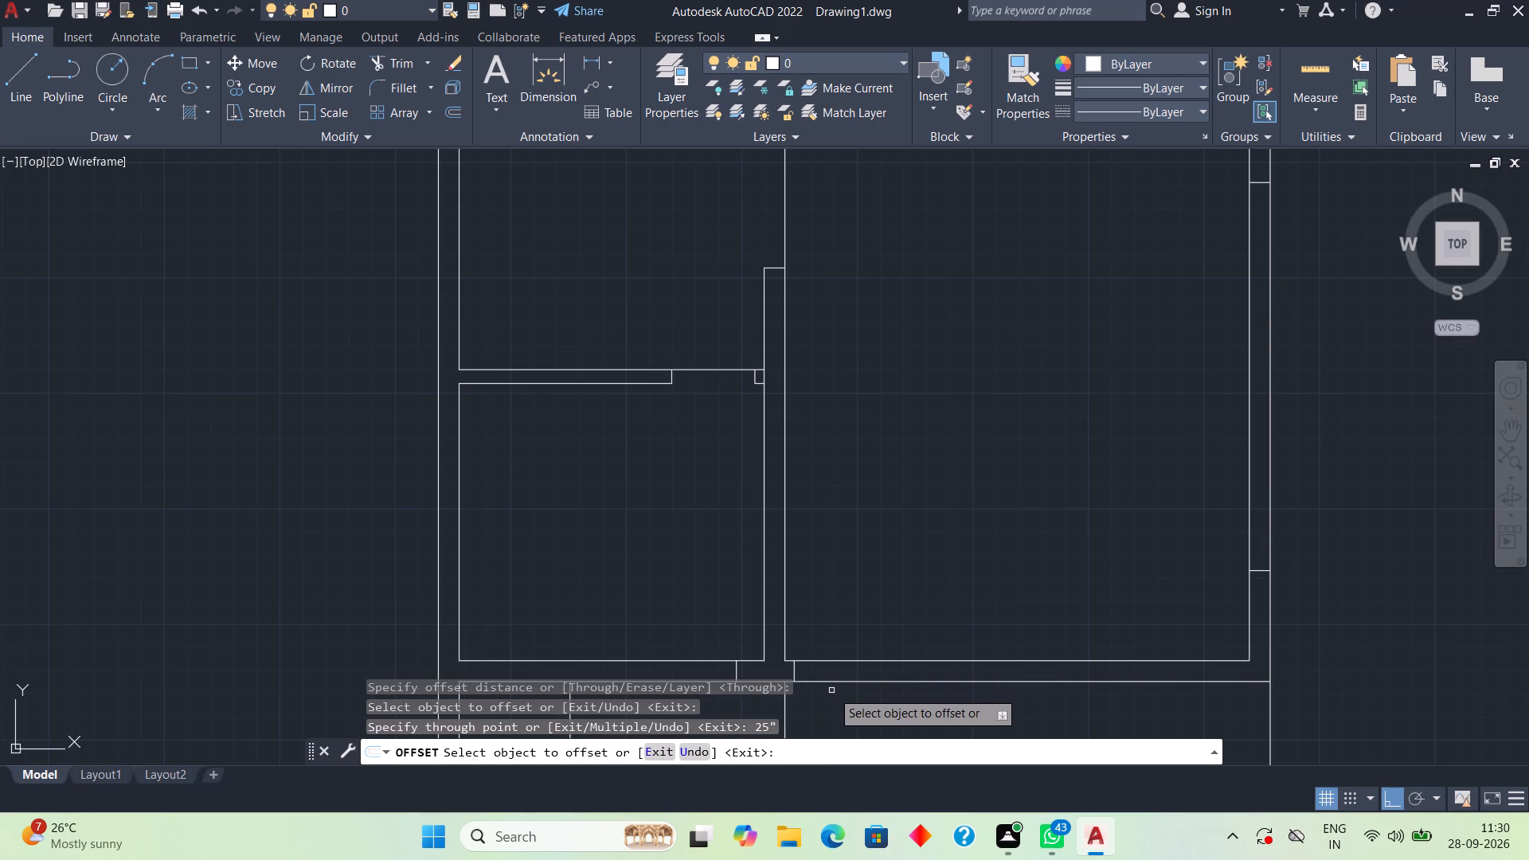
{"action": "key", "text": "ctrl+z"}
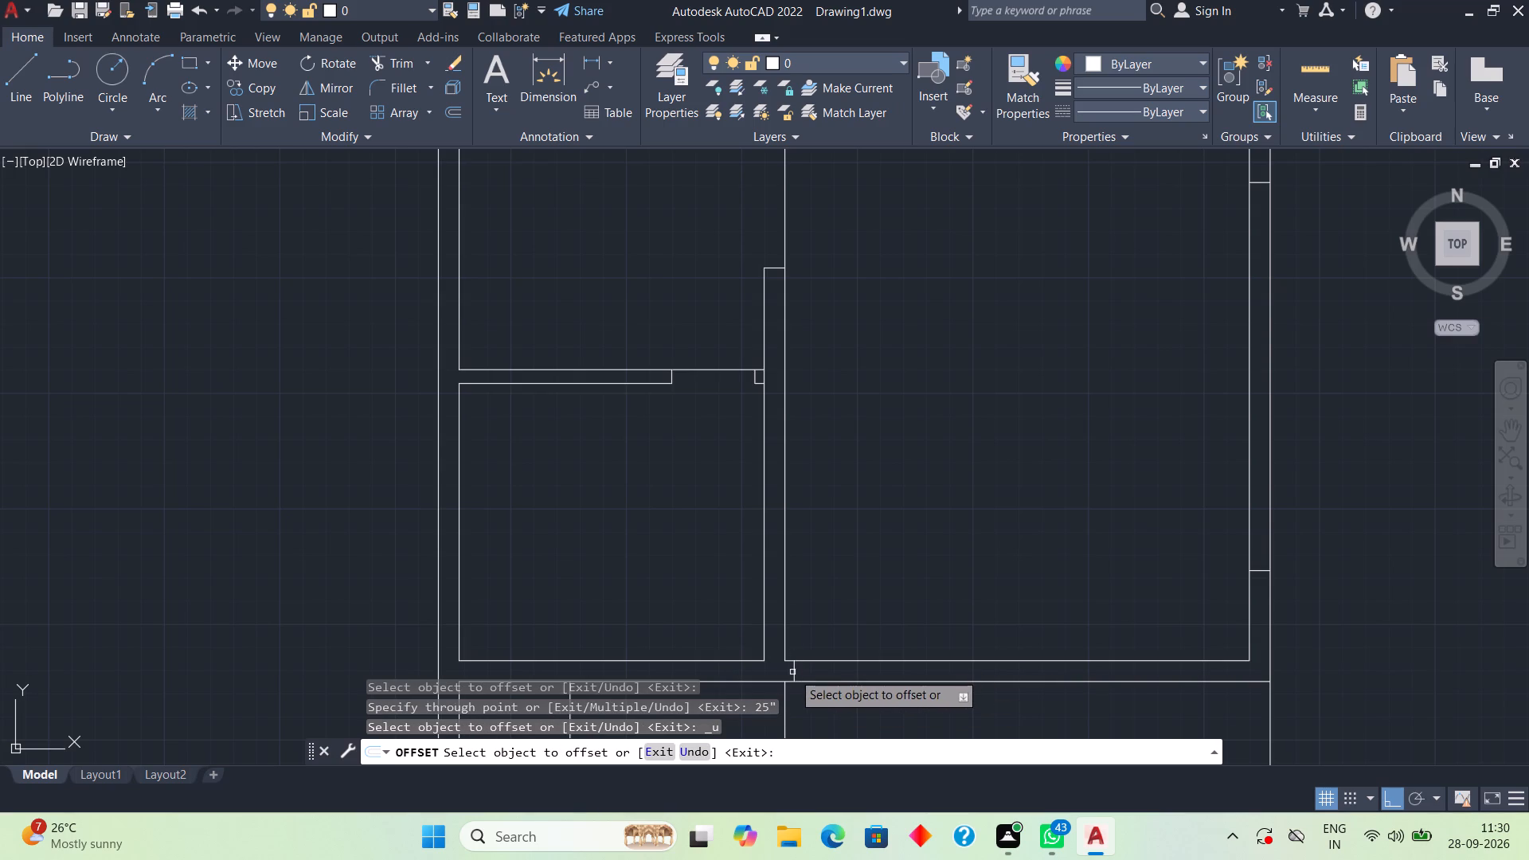
Offset the 9" vertical line in the bottom wall 17" to the left, past the partition between the two rooms.
{"action": "left_click", "coordinate": [792, 672]}
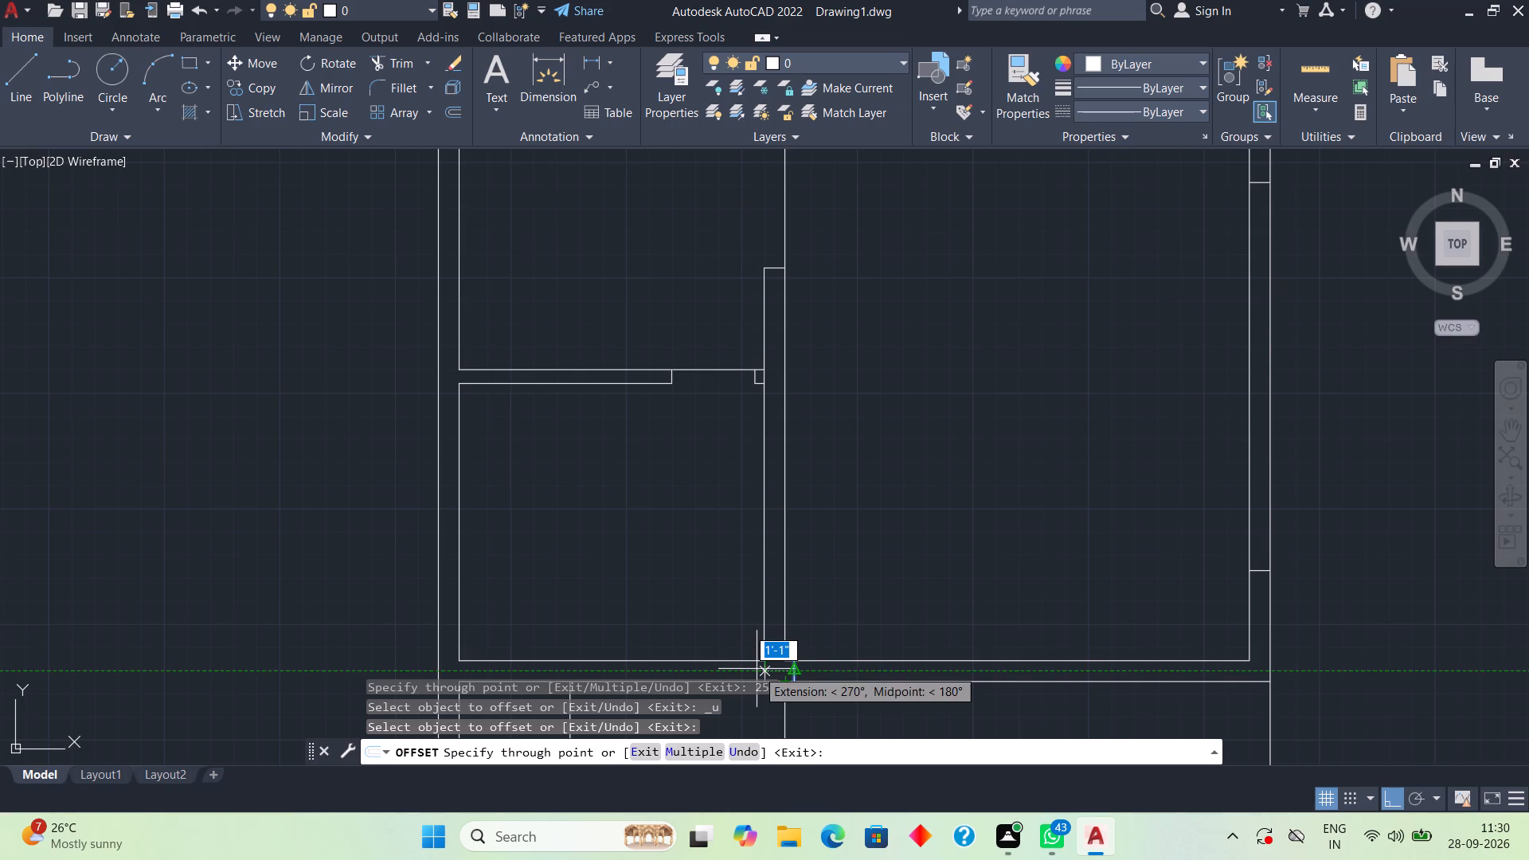
{"action": "type", "text": "17\""}
{"action": "key", "text": "Return"}
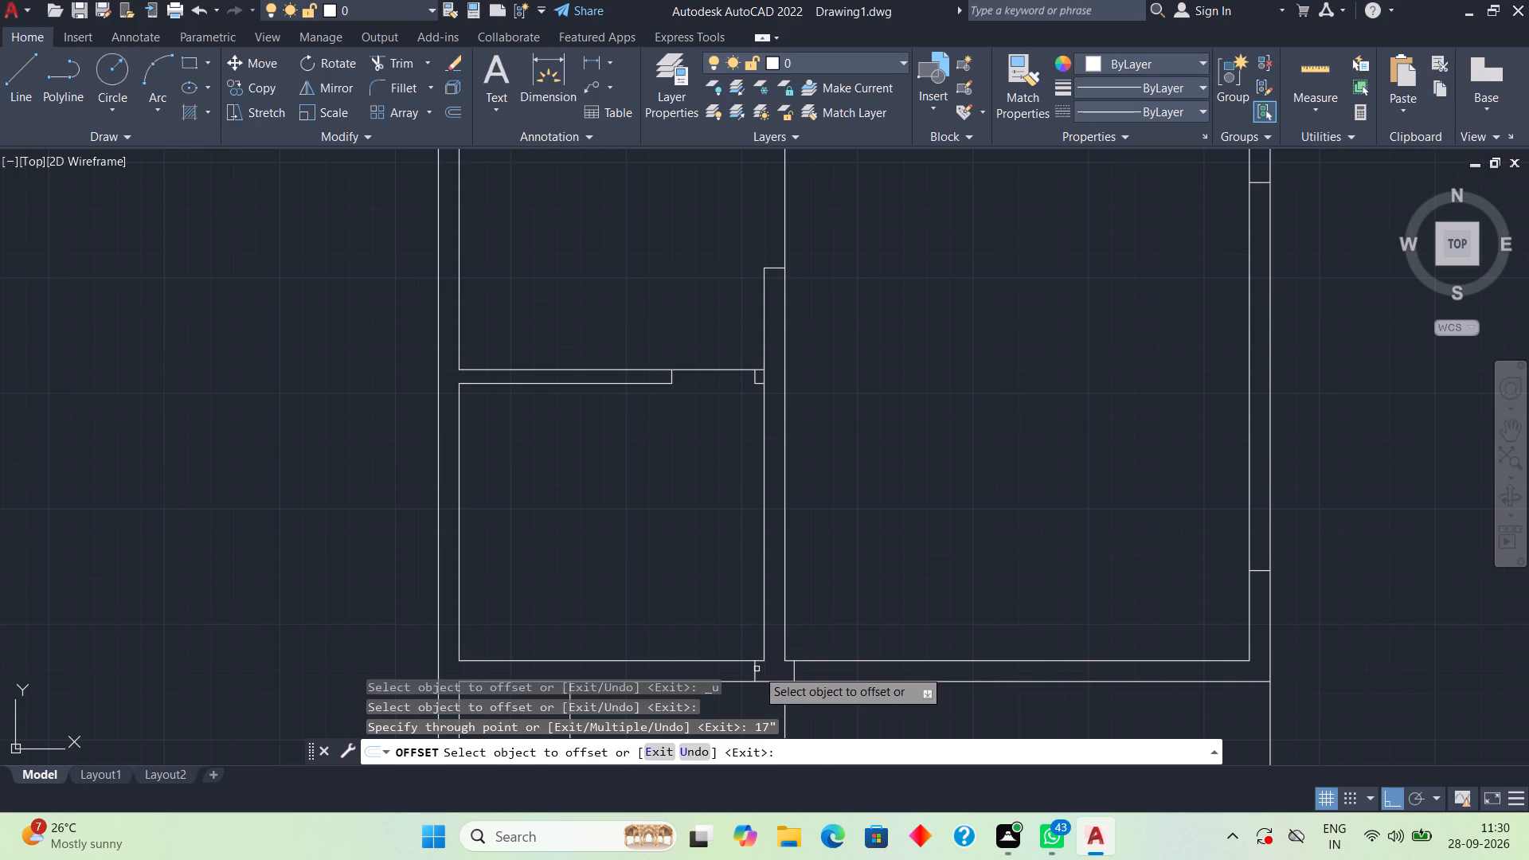
{"action": "key", "text": "space"}
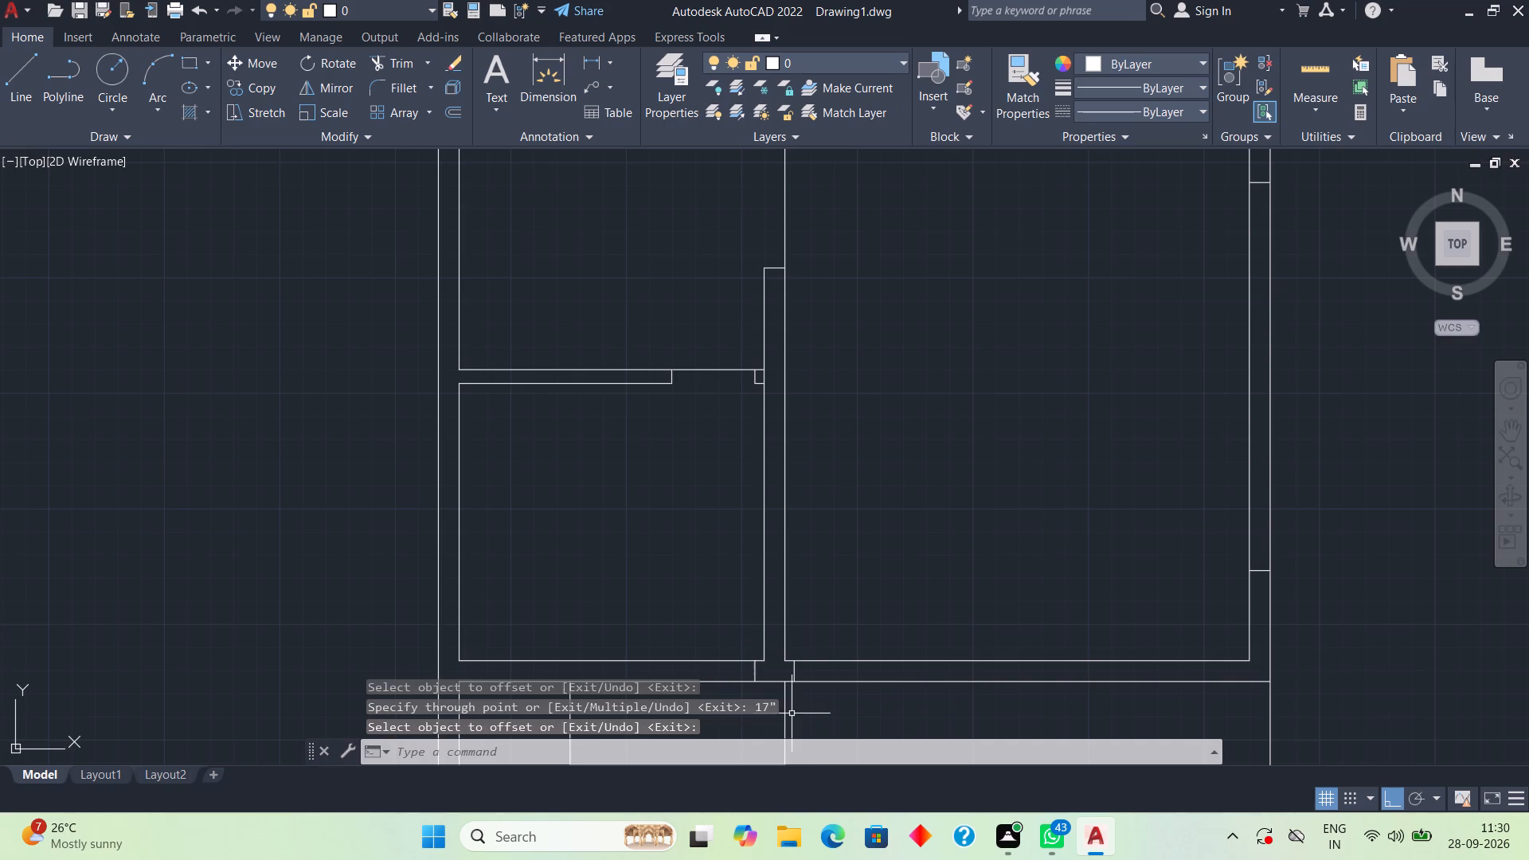
Draw a line 18" up from the lower-left room's bottom-right inner corner and across to the room's left inner wall face.
{"action": "middle_click_drag", "start_coordinate": [839, 572], "coordinate": [960, 455]}
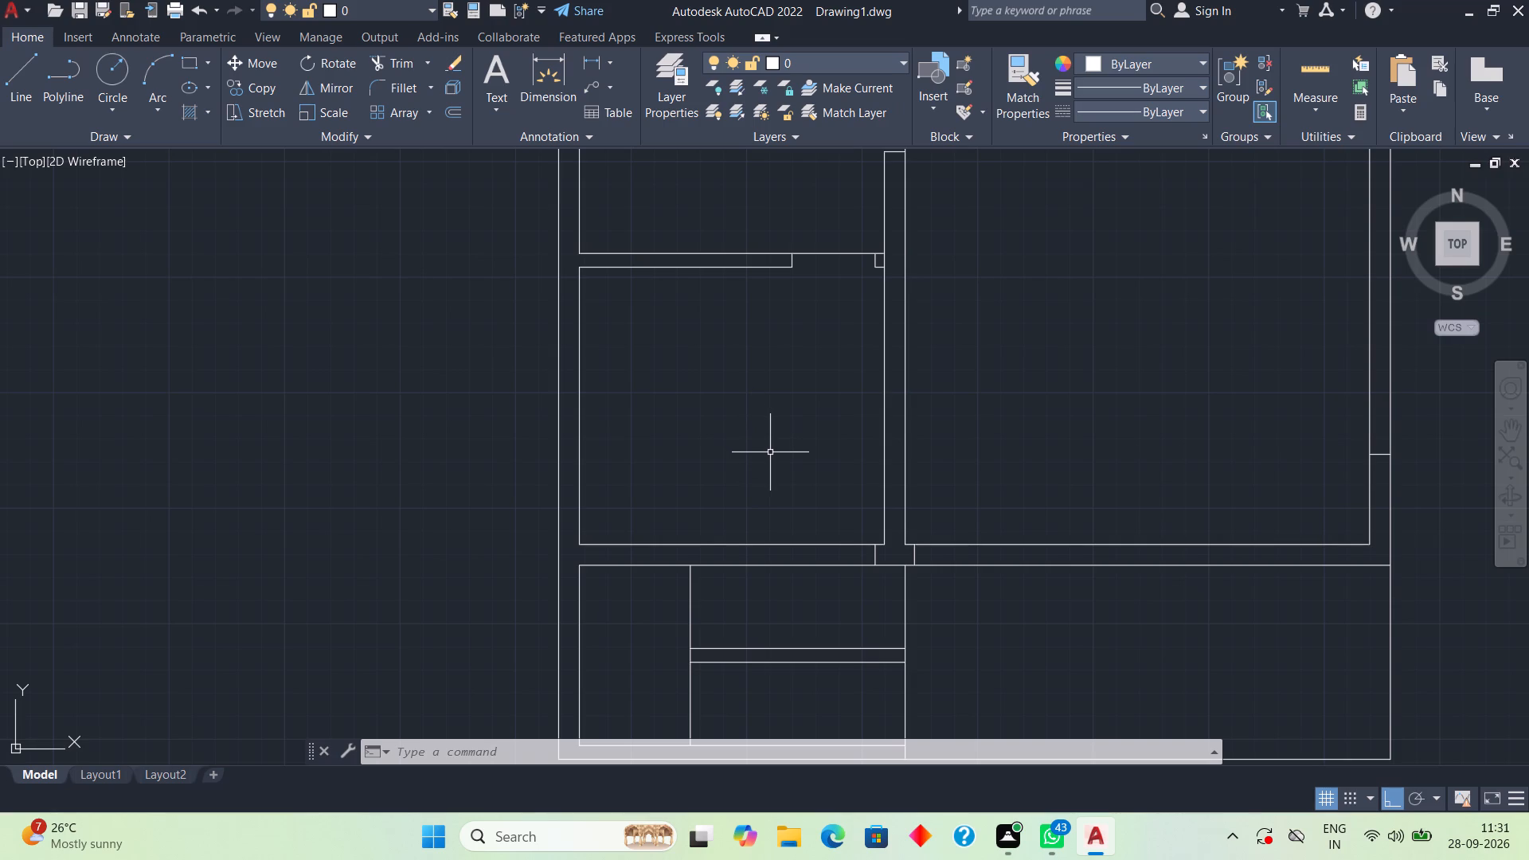
{"action": "type", "text": "l"}
{"action": "key", "text": "space"}
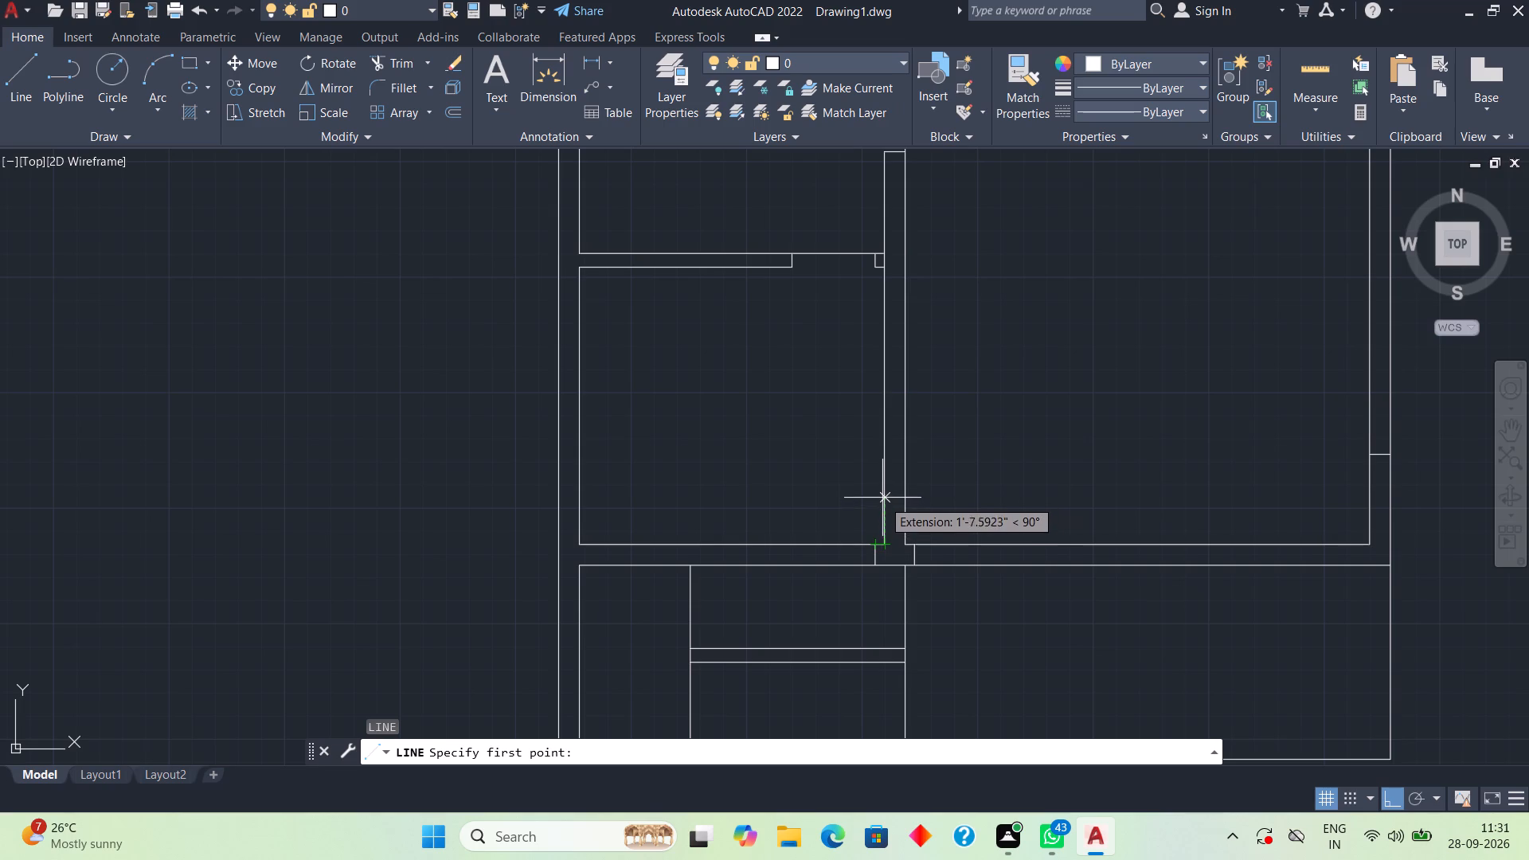
{"action": "left_click", "coordinate": [885, 543]}
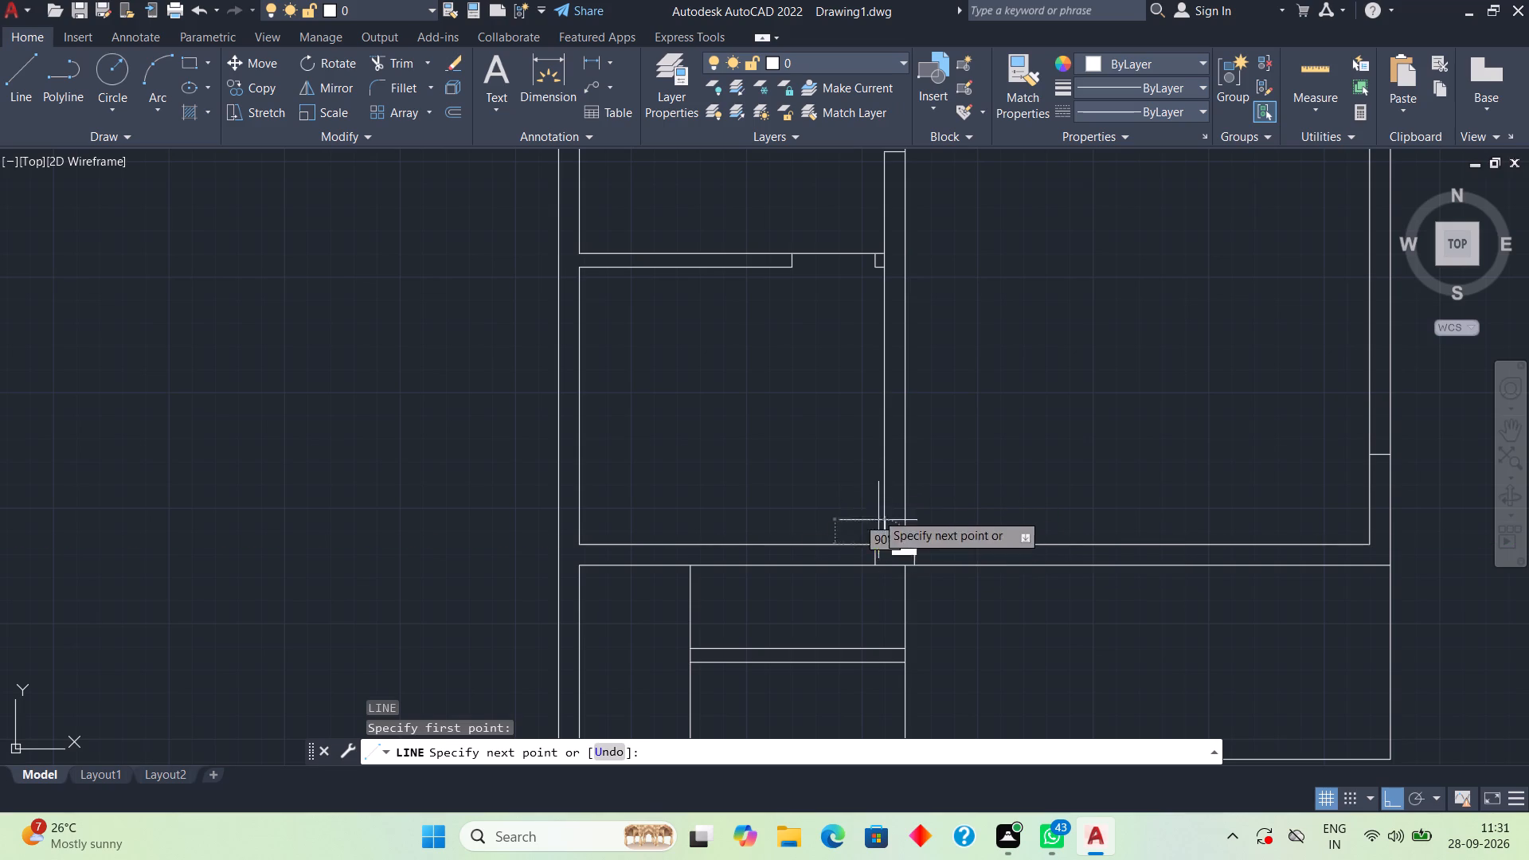
{"action": "type", "text": "18\""}
{"action": "key", "text": "Return"}
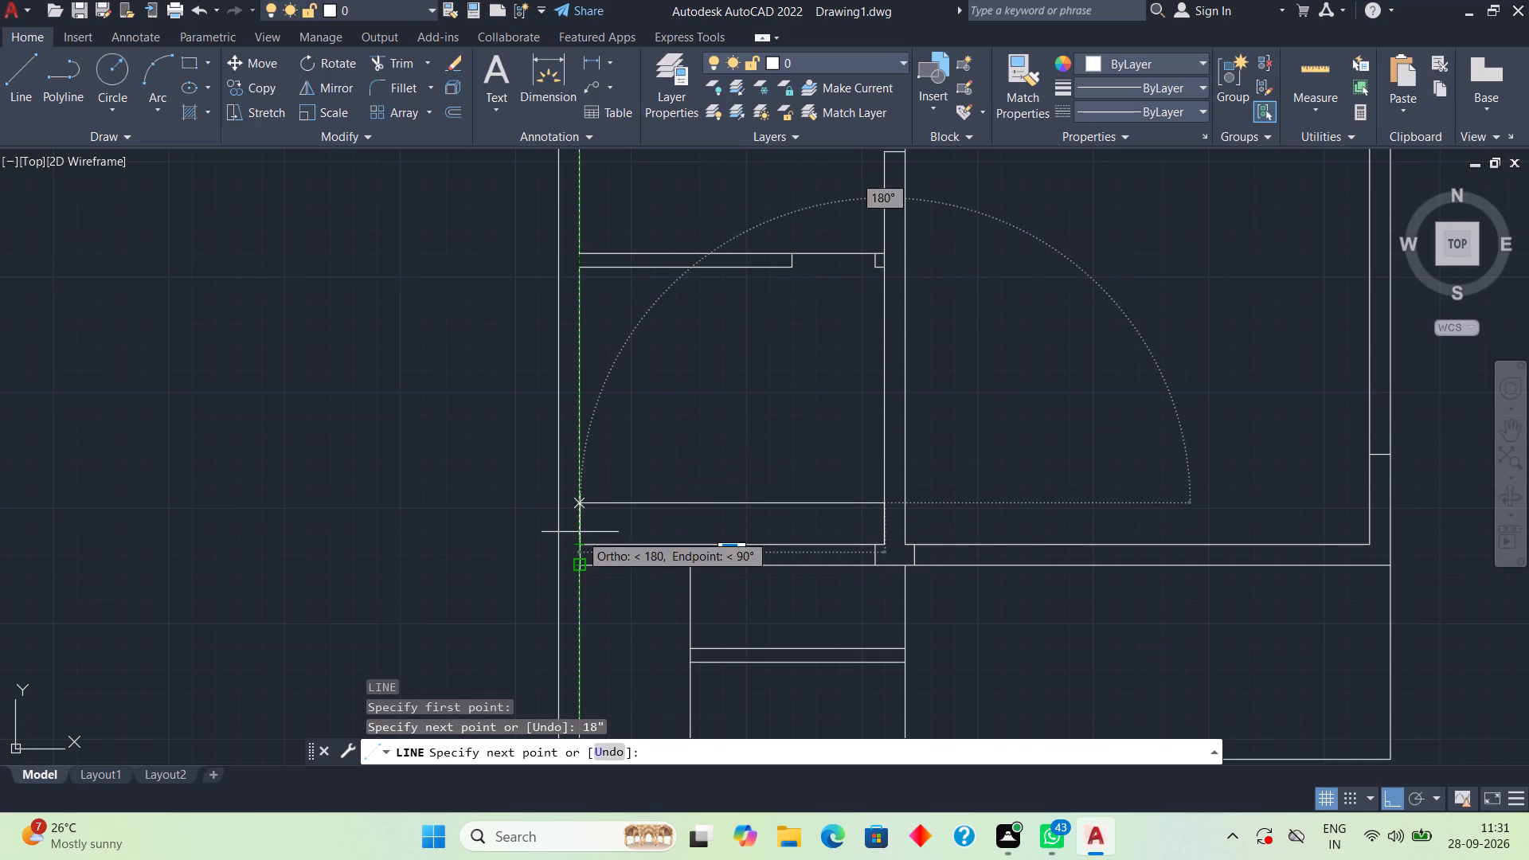
{"action": "left_click", "coordinate": [581, 502]}
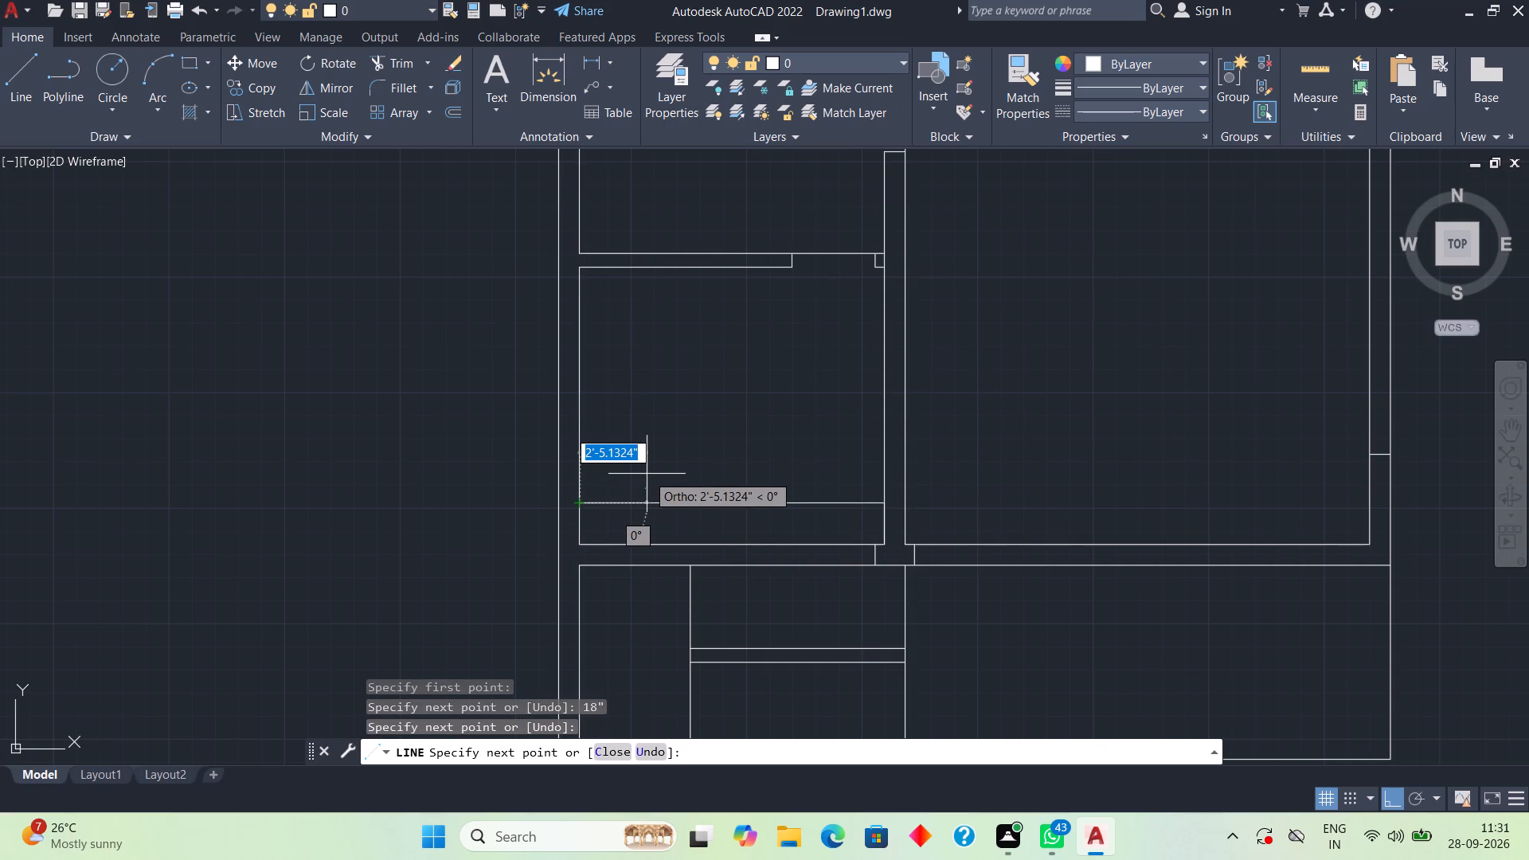
{"action": "key", "text": "space"}
Delete the 18" vertical guide segment on the lower-left room's right inner wall.
{"action": "scroll", "coordinate": [586, 506], "scroll_direction": "up", "scroll_amount": 1}
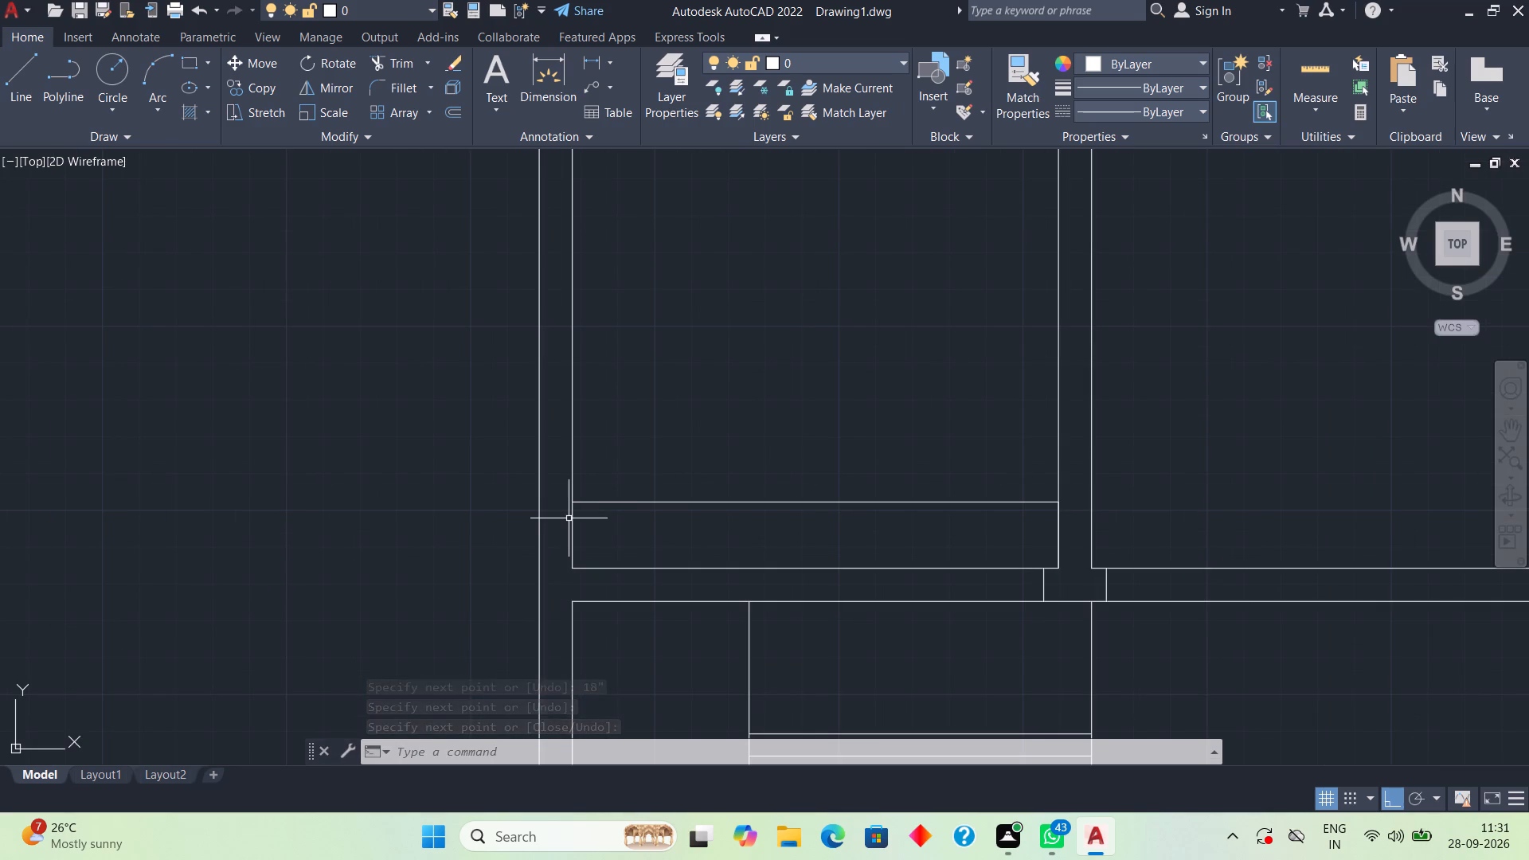
{"action": "middle_click_drag", "start_coordinate": [734, 283], "coordinate": [732, 345]}
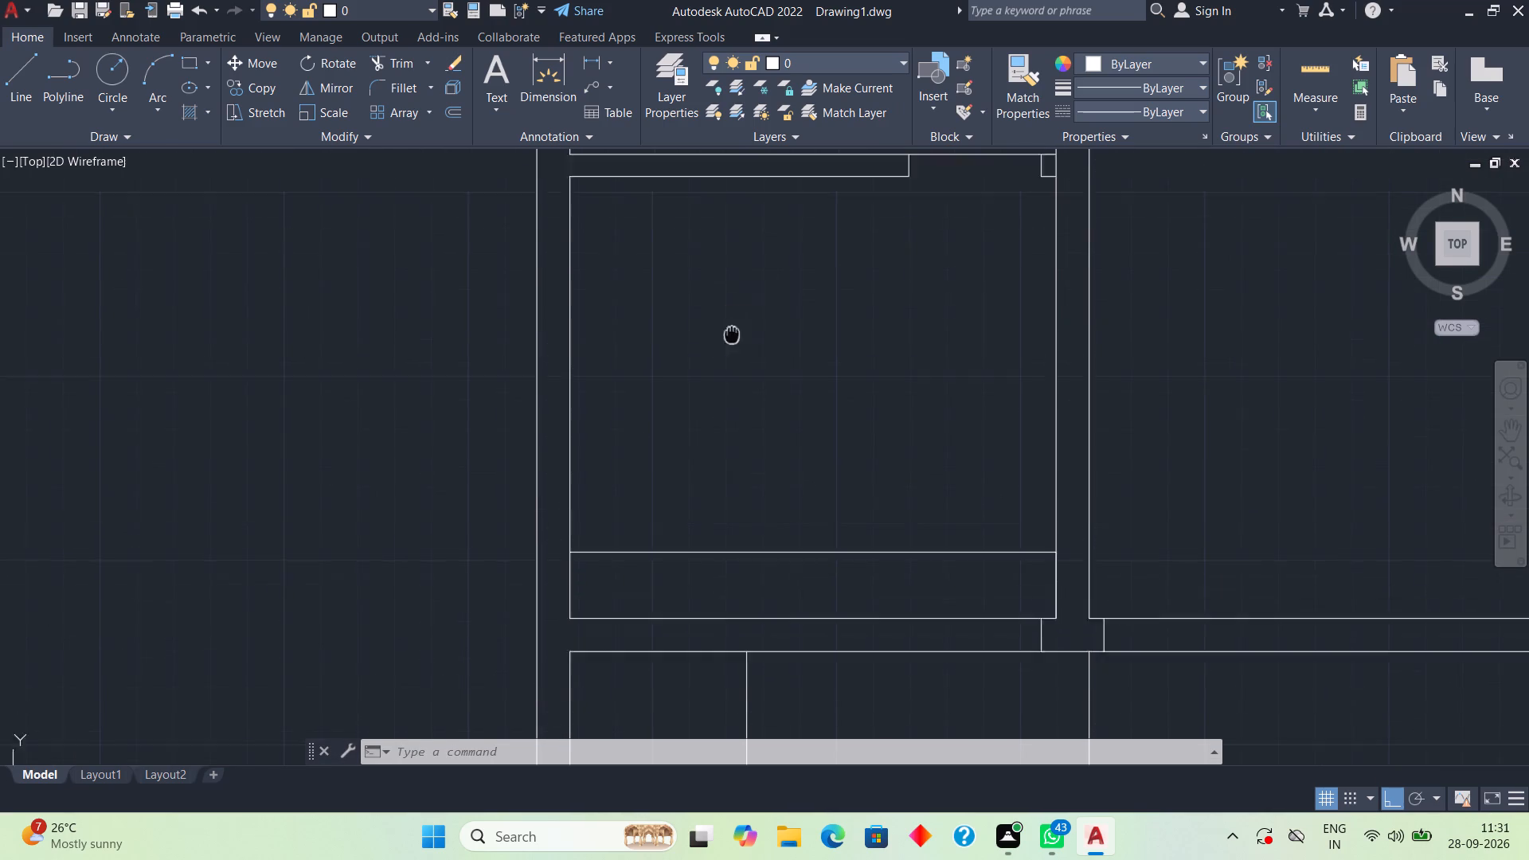
{"action": "middle_click_drag", "start_coordinate": [732, 345], "coordinate": [732, 408]}
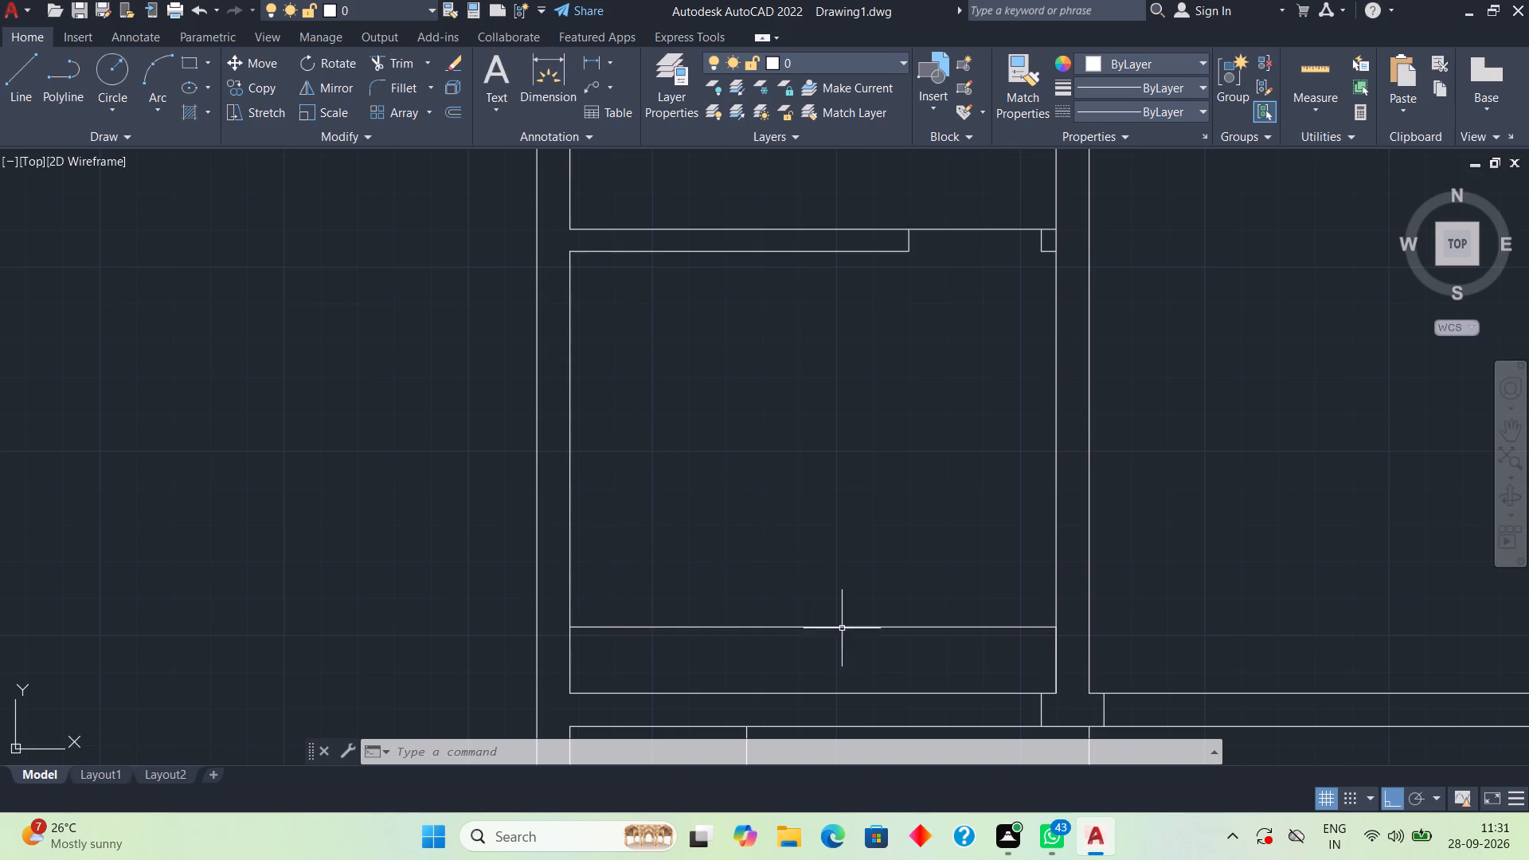
{"action": "left_click", "coordinate": [1054, 661]}
{"action": "key", "text": "Delete"}
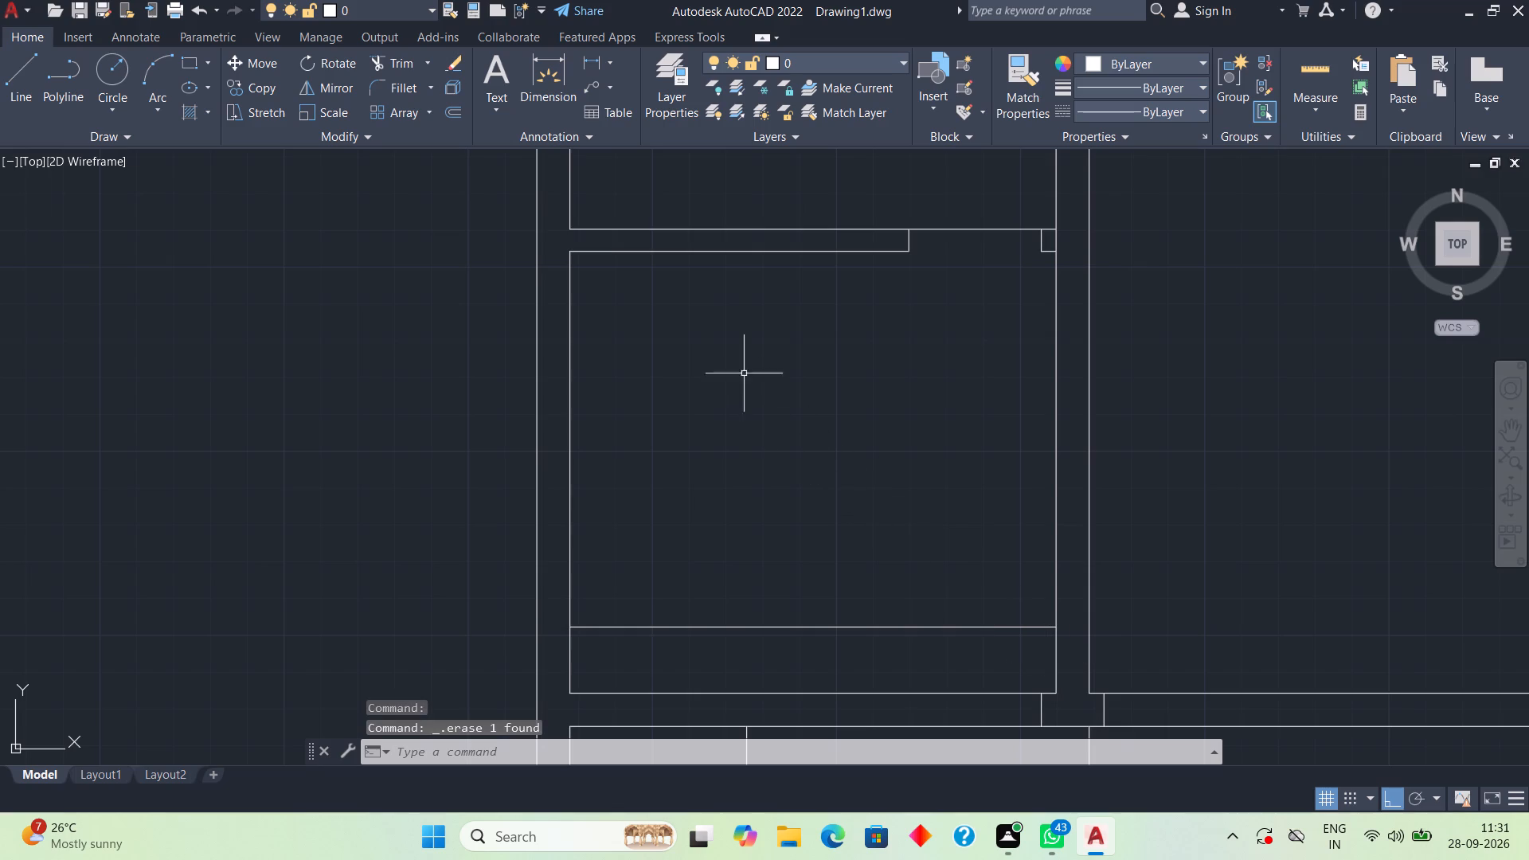
Draw a line from the lower-left room's top-left inner corner, 18" right and down to the horizontal line above the bottom wall.
{"action": "type", "text": "l"}
{"action": "key", "text": "space"}
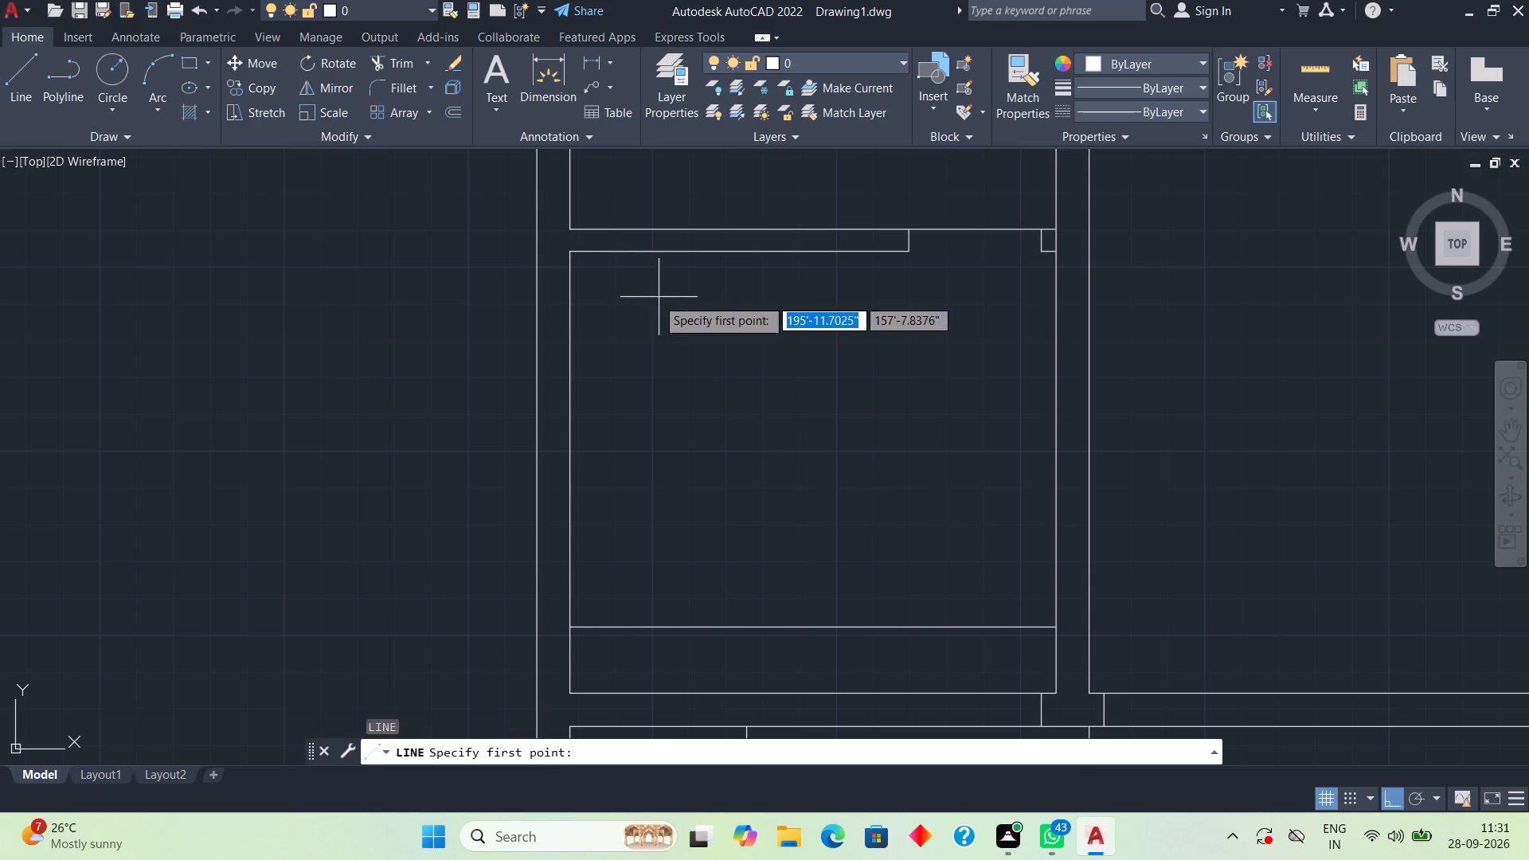
{"action": "left_click", "coordinate": [573, 254]}
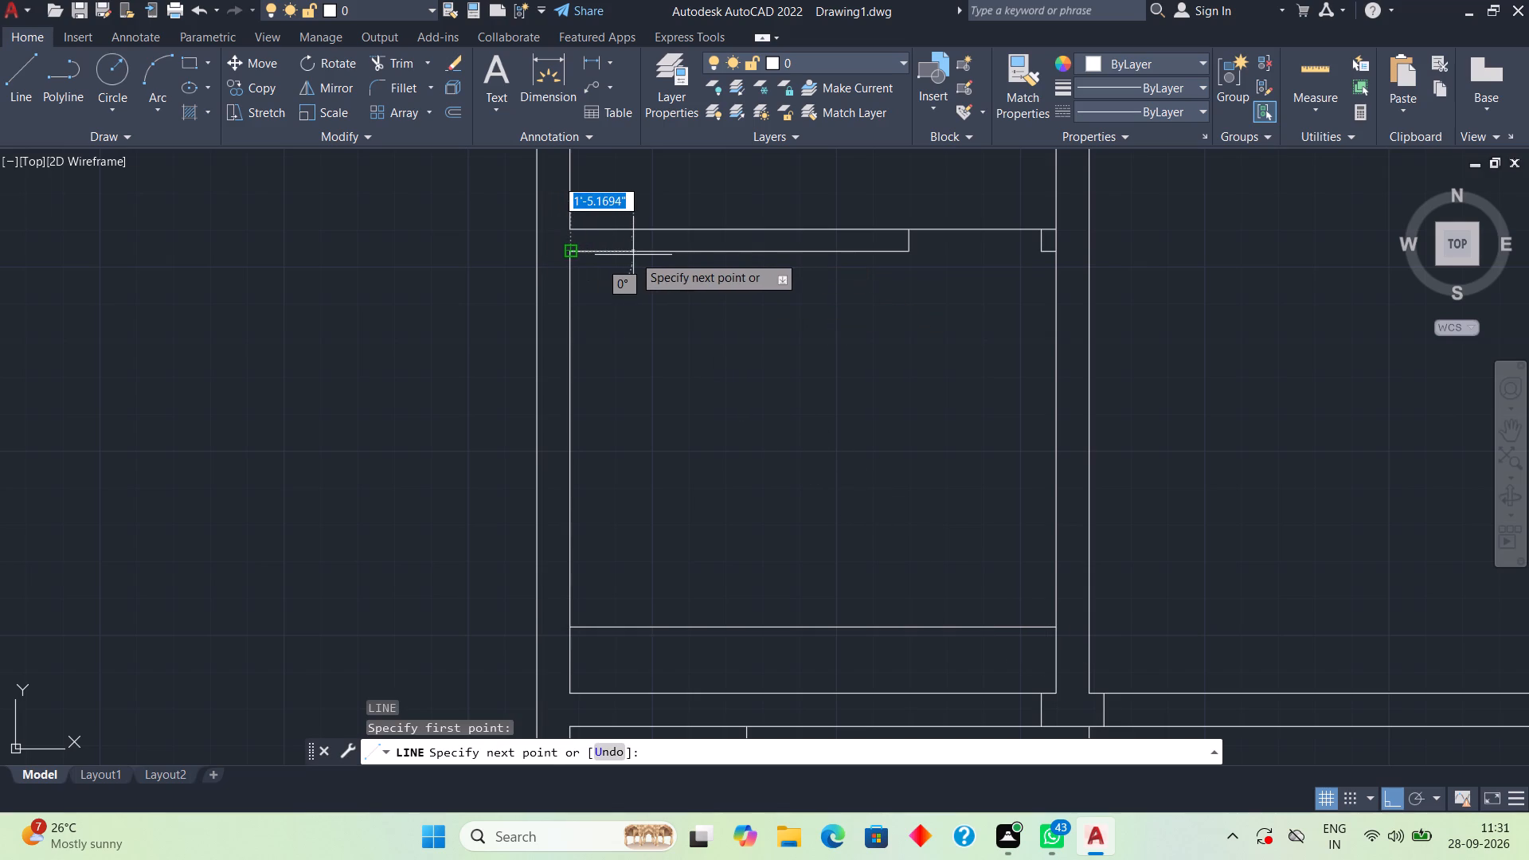
{"action": "type", "text": "18\""}
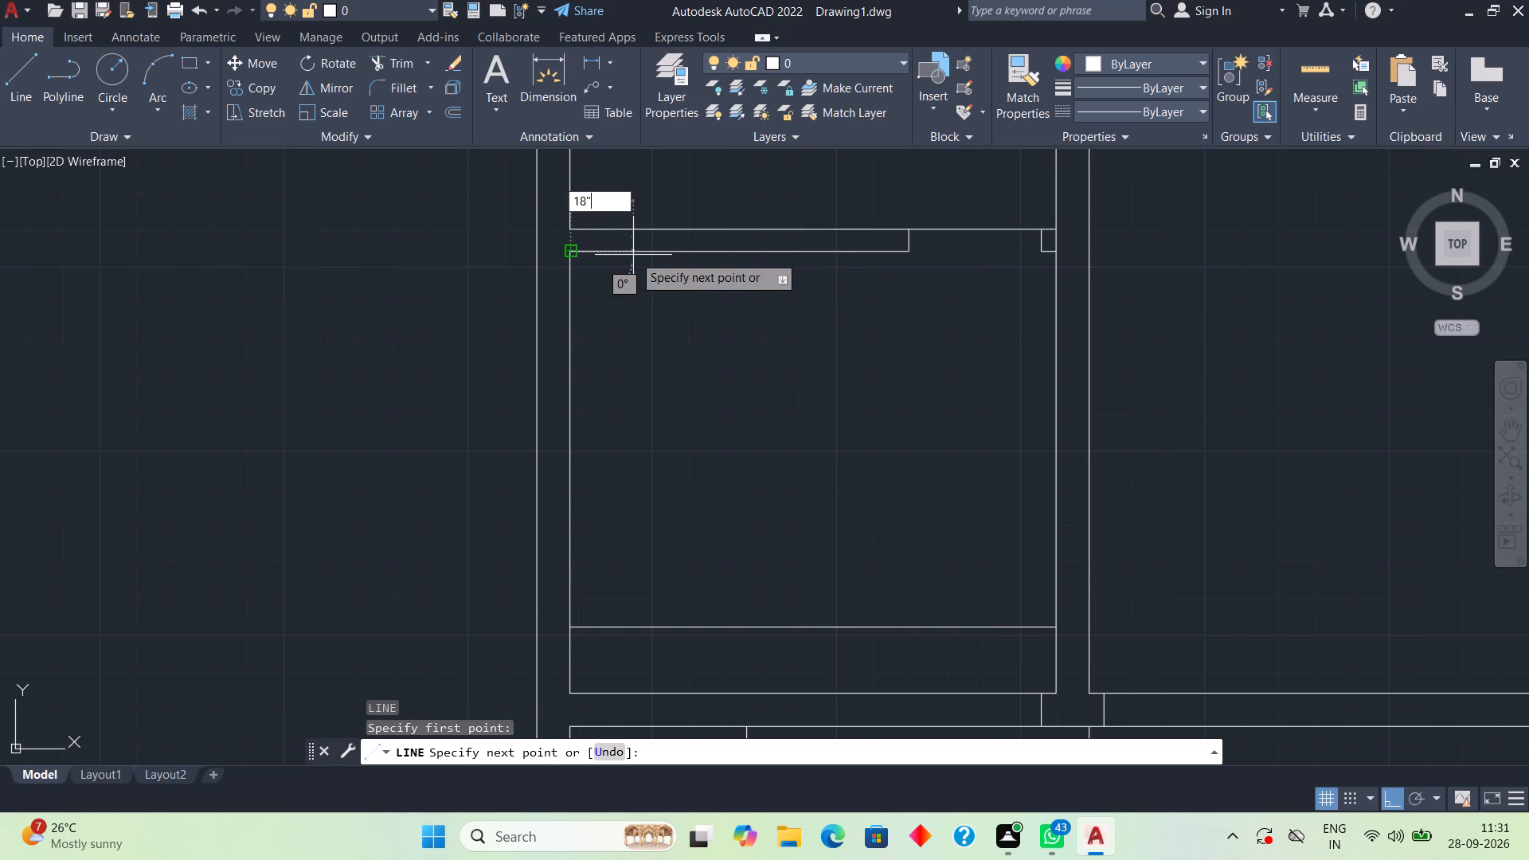
{"action": "key", "text": "Return"}
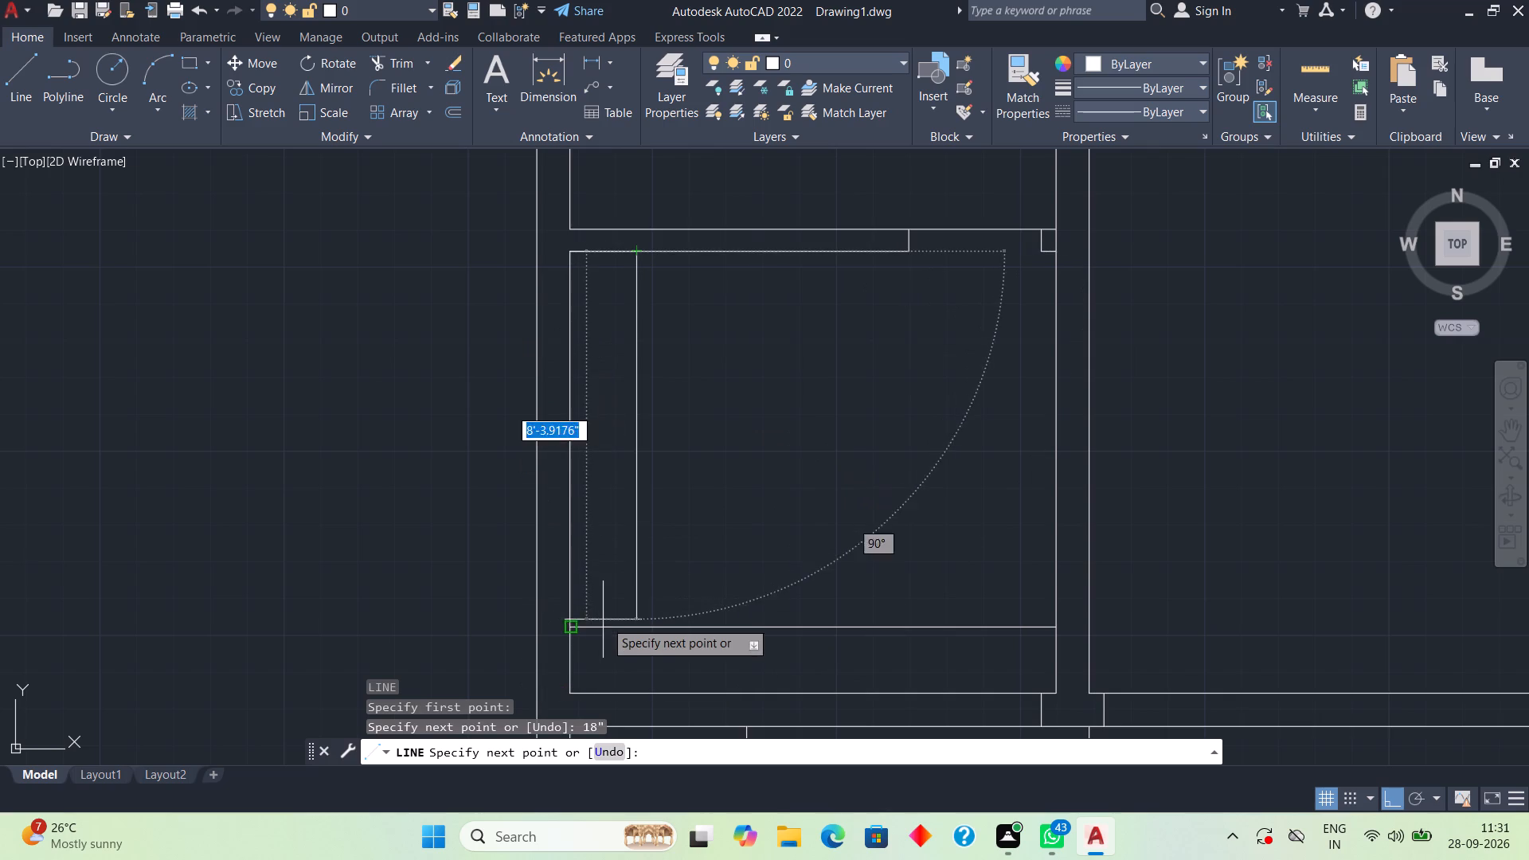
{"action": "left_click", "coordinate": [640, 630]}
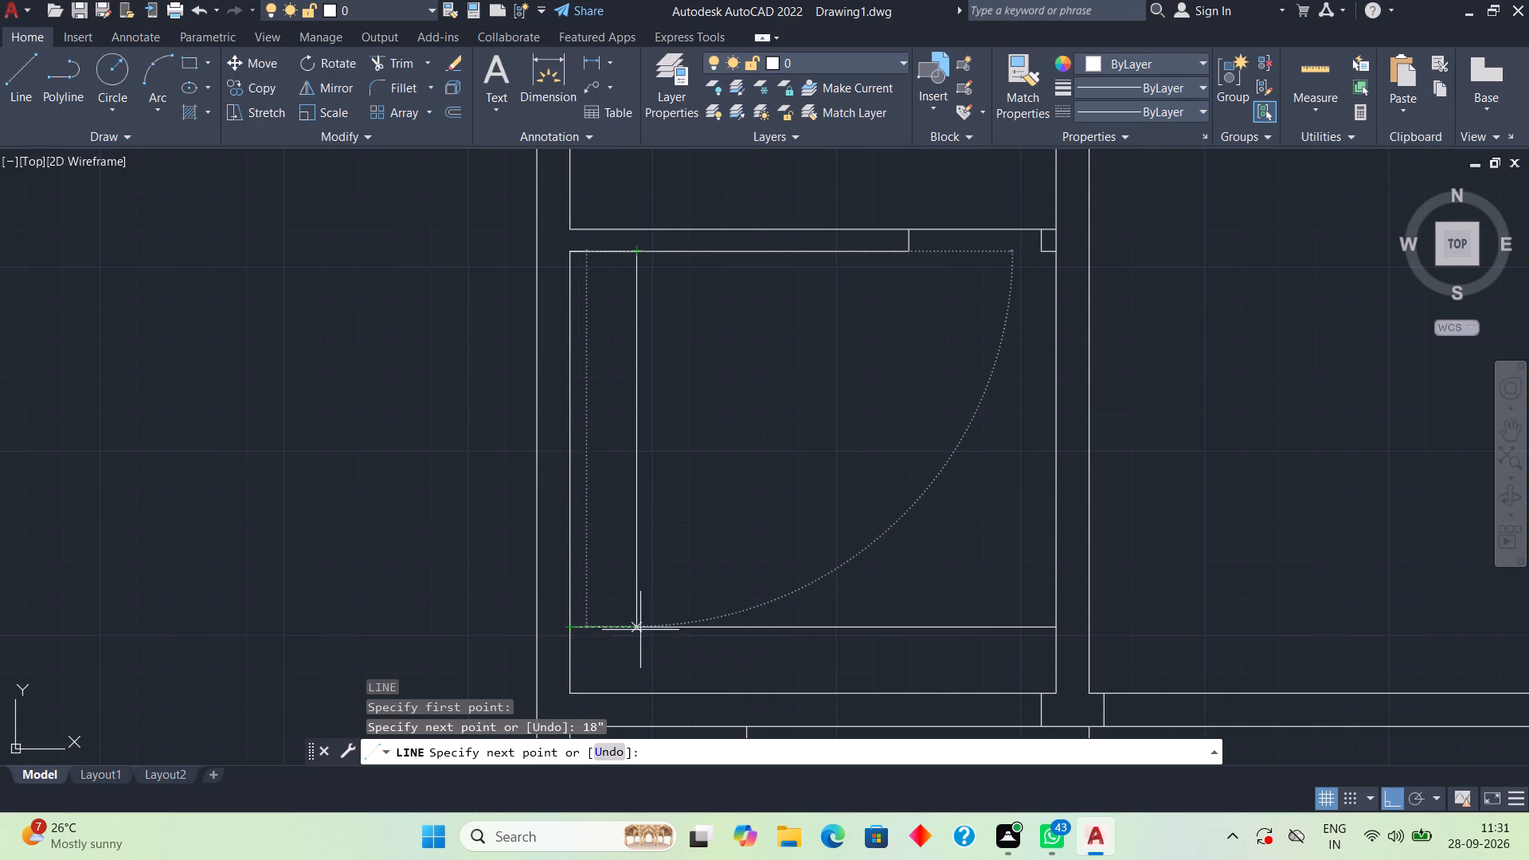
{"action": "key", "text": "space"}
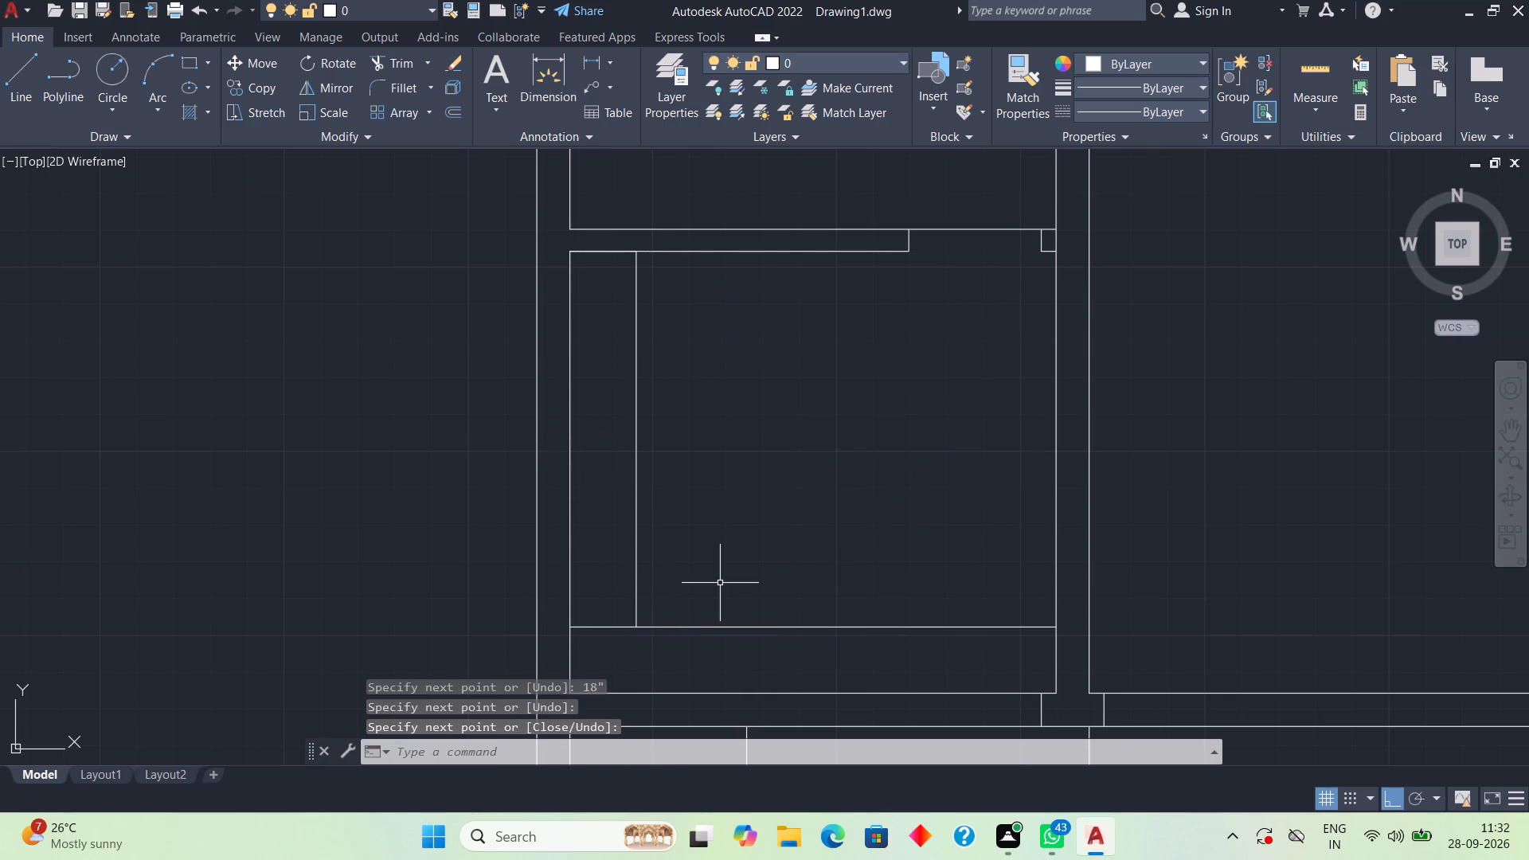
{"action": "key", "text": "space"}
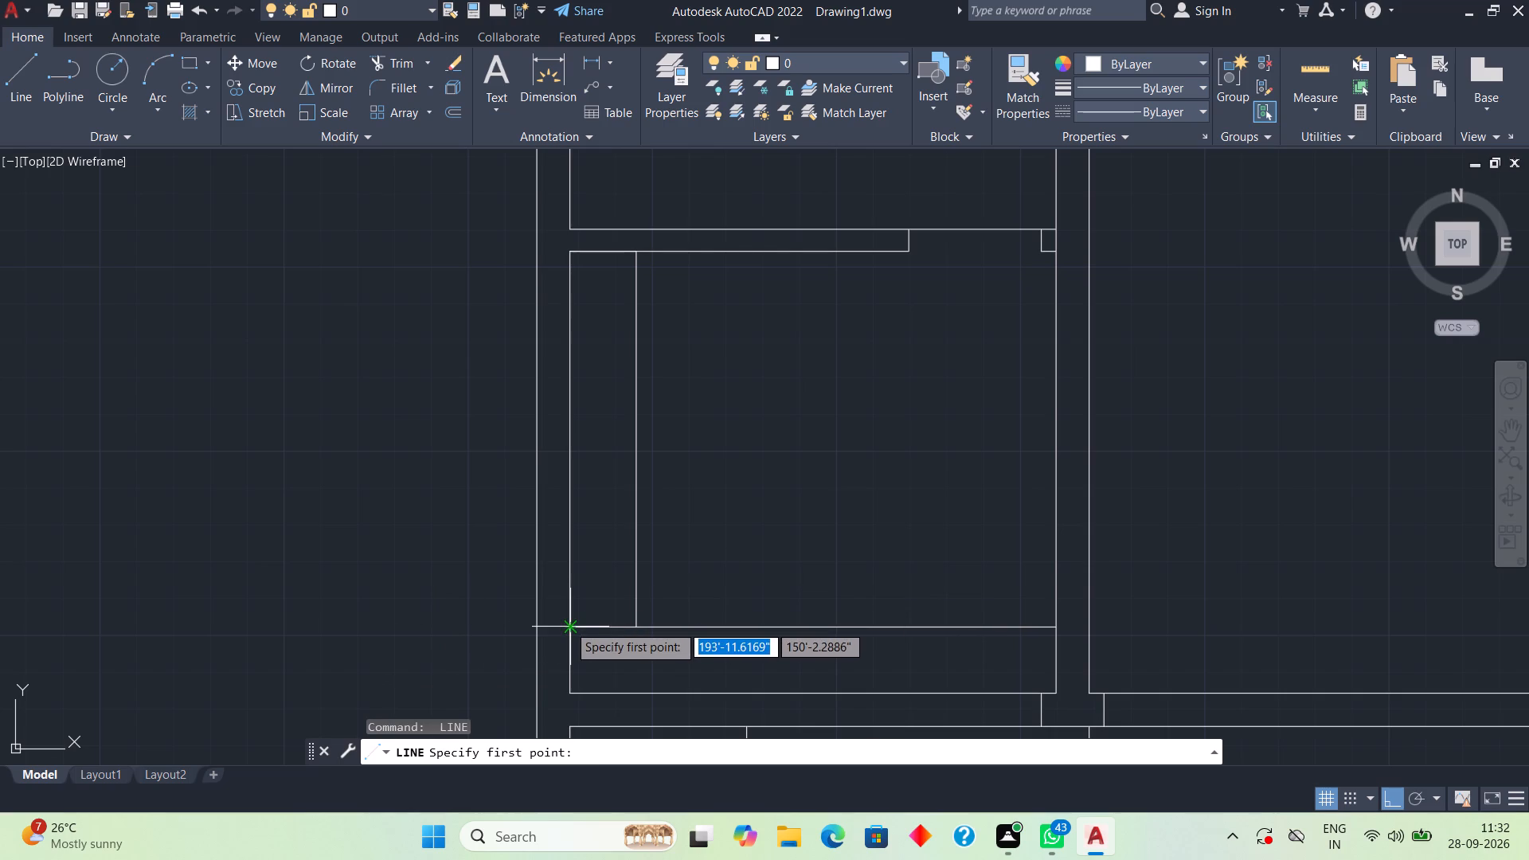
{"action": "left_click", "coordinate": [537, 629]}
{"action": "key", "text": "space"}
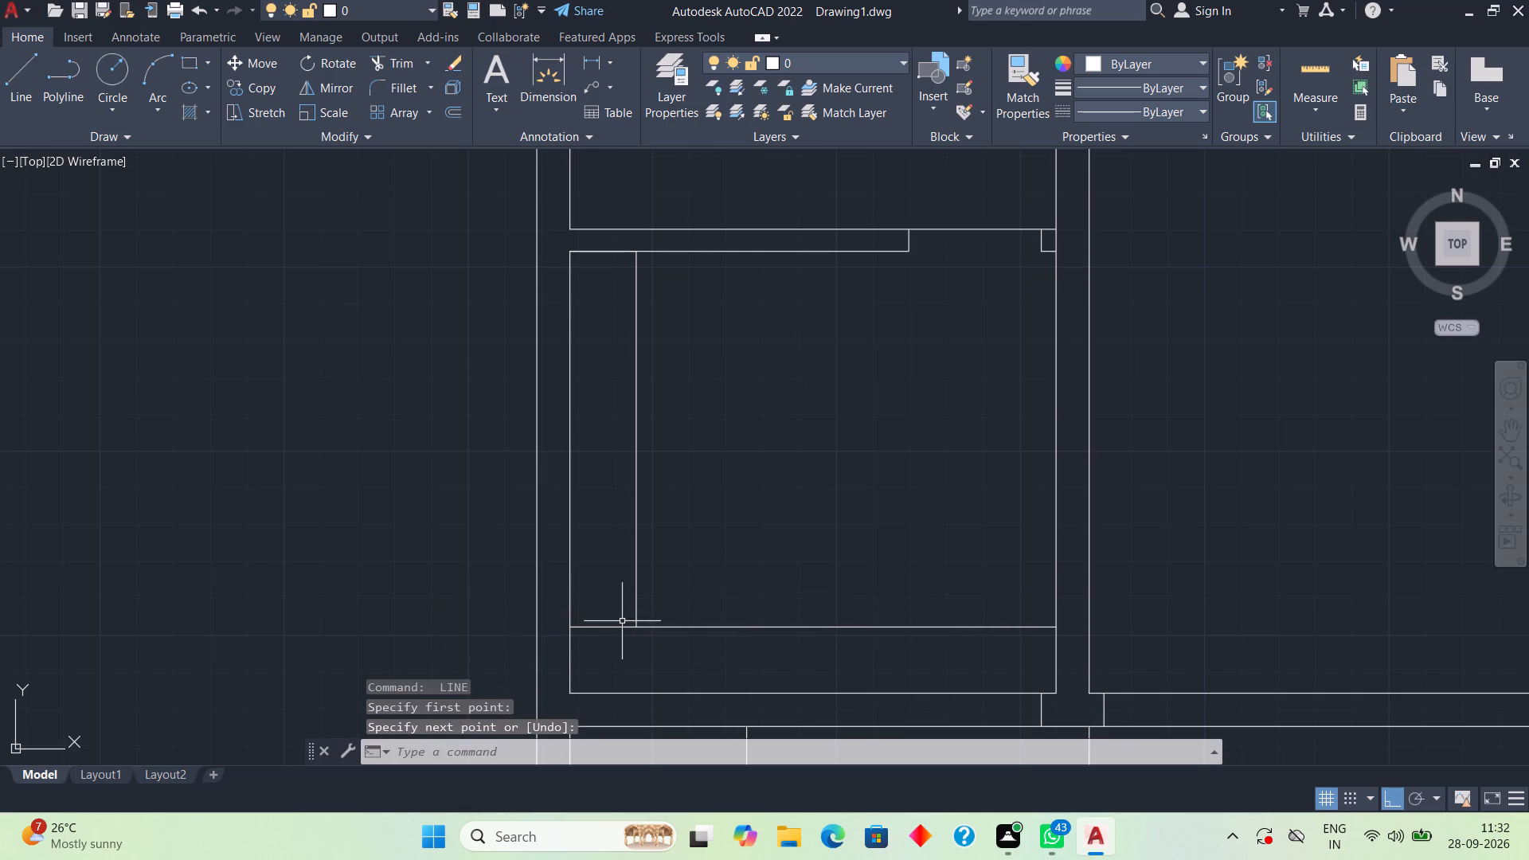
Draw a horizontal line from the left end of the lower-left room's bottom counter line across the left wall, past its outer face.
{"action": "type", "text": "l"}
{"action": "key", "text": "space"}
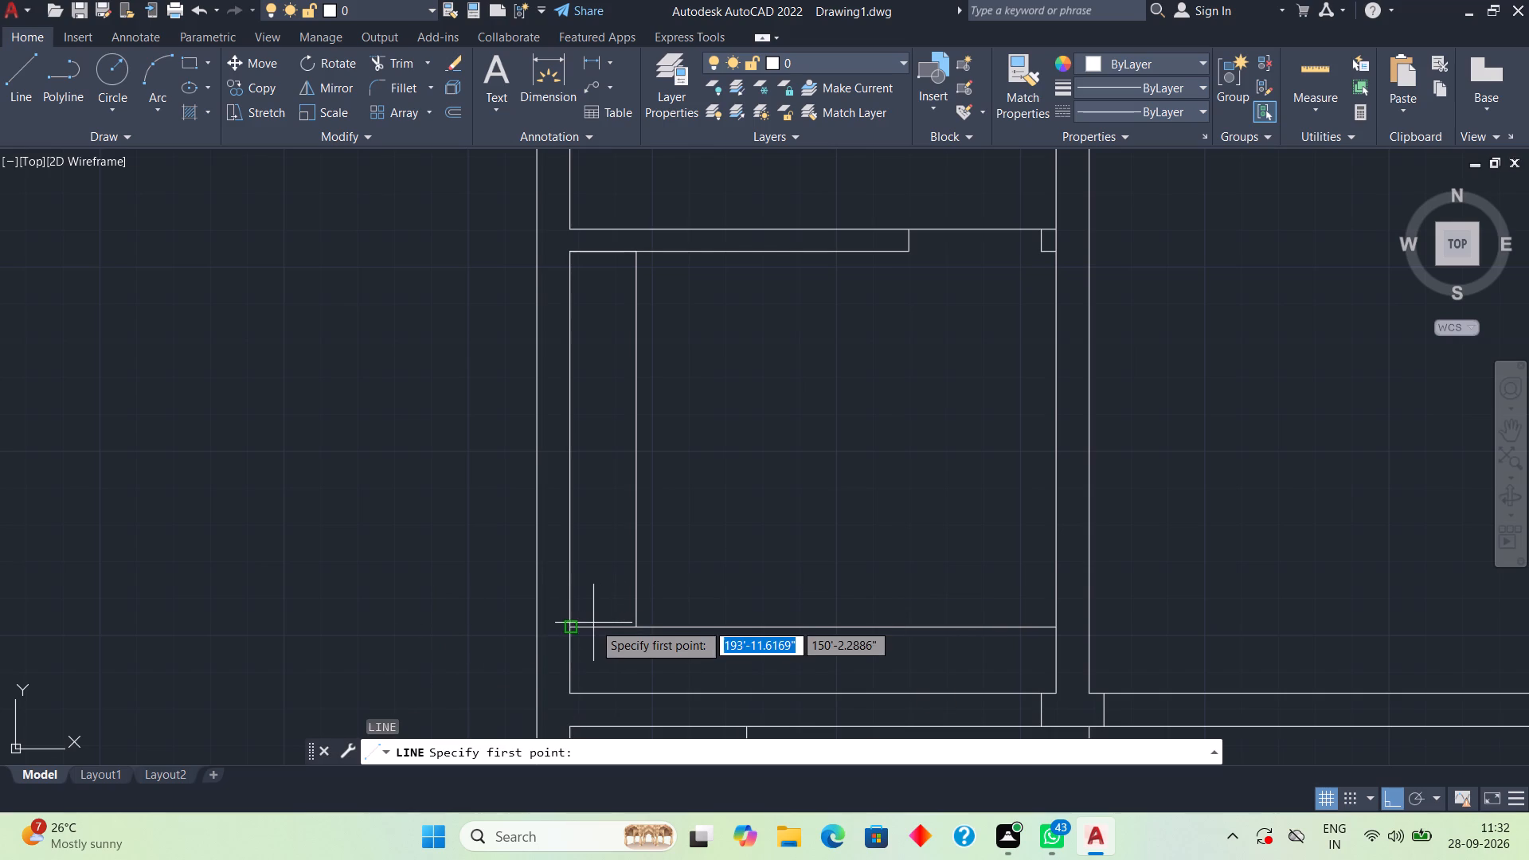
{"action": "left_click", "coordinate": [571, 627]}
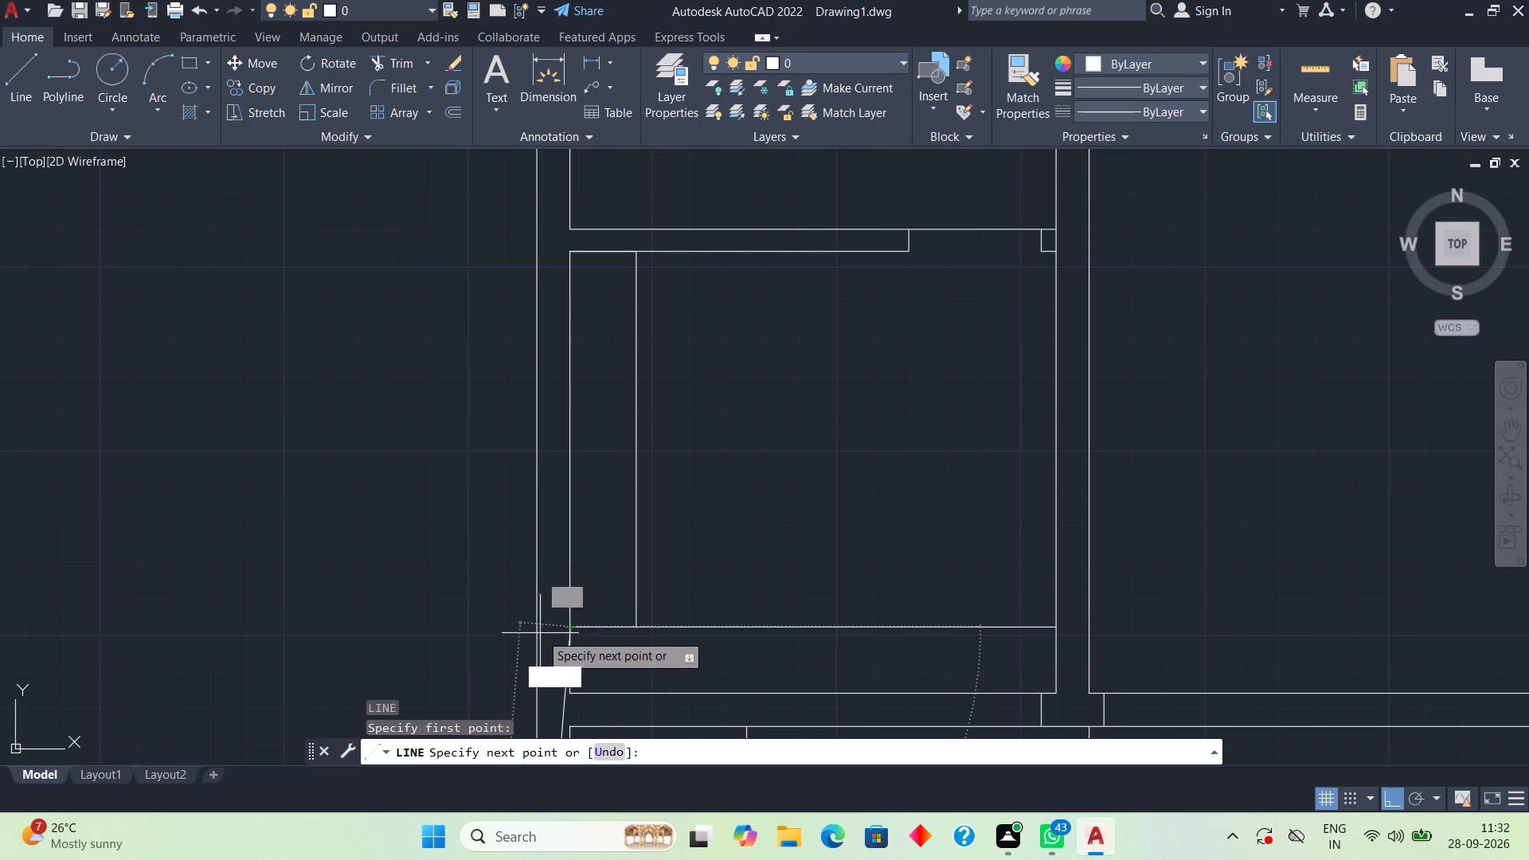
{"action": "scroll", "coordinate": [542, 628], "scroll_direction": "down", "scroll_amount": 1}
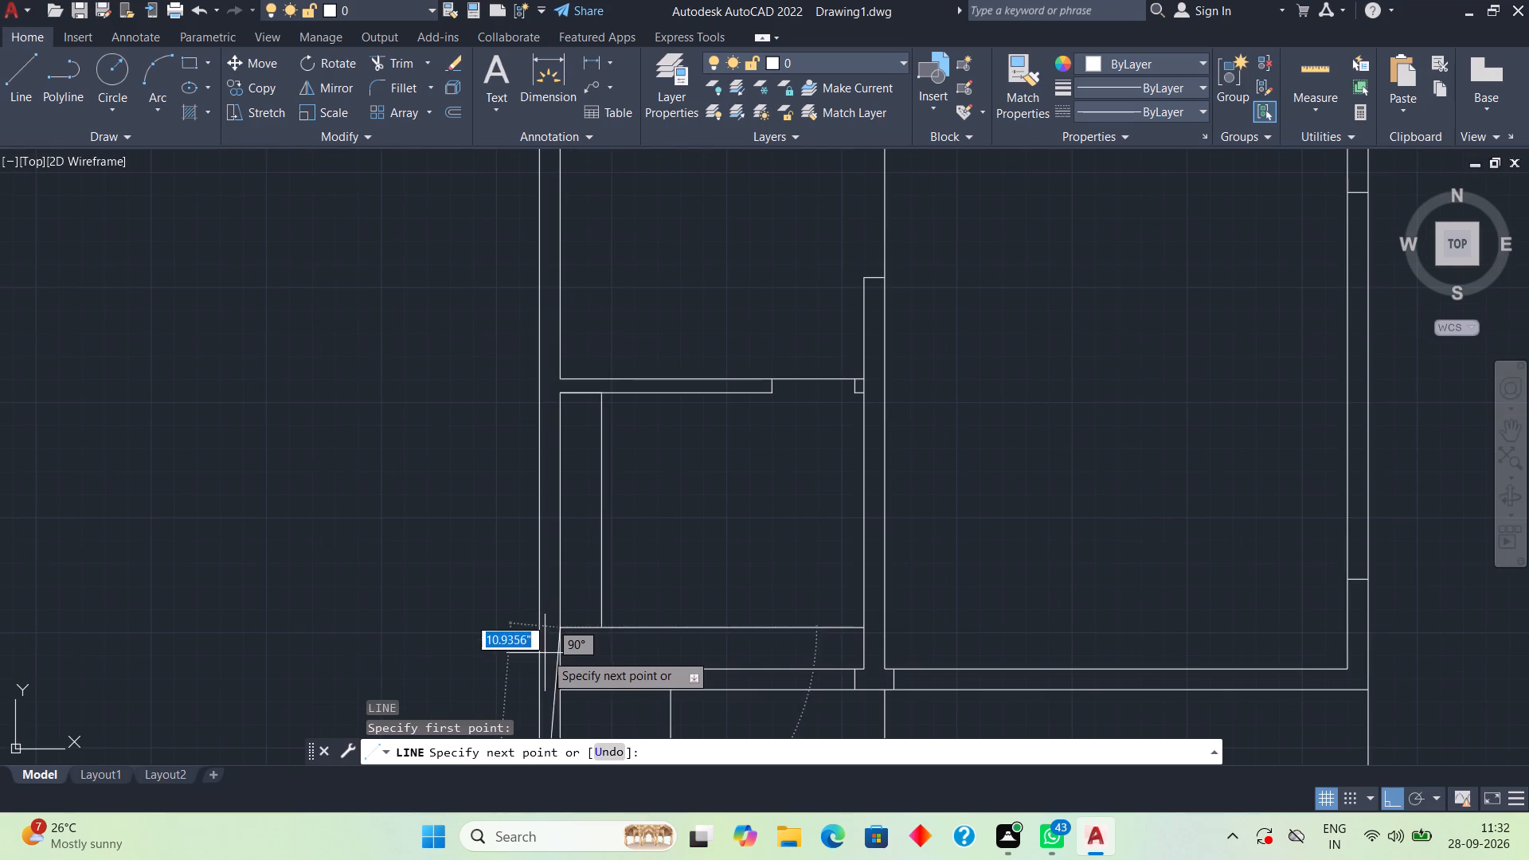
{"action": "middle_click_drag", "start_coordinate": [545, 653], "coordinate": [592, 480]}
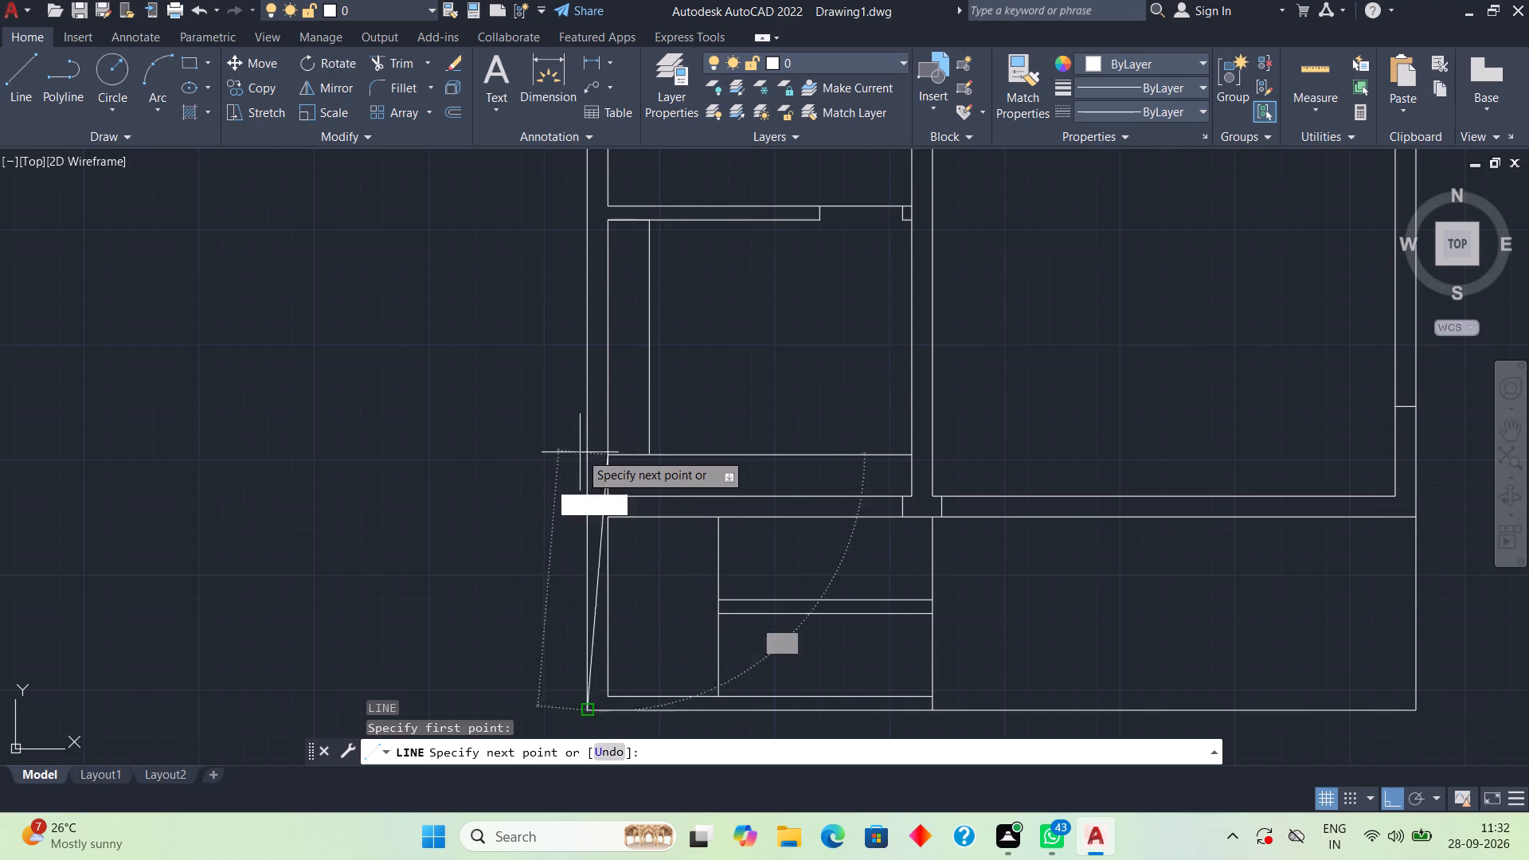
{"action": "left_click", "coordinate": [549, 457]}
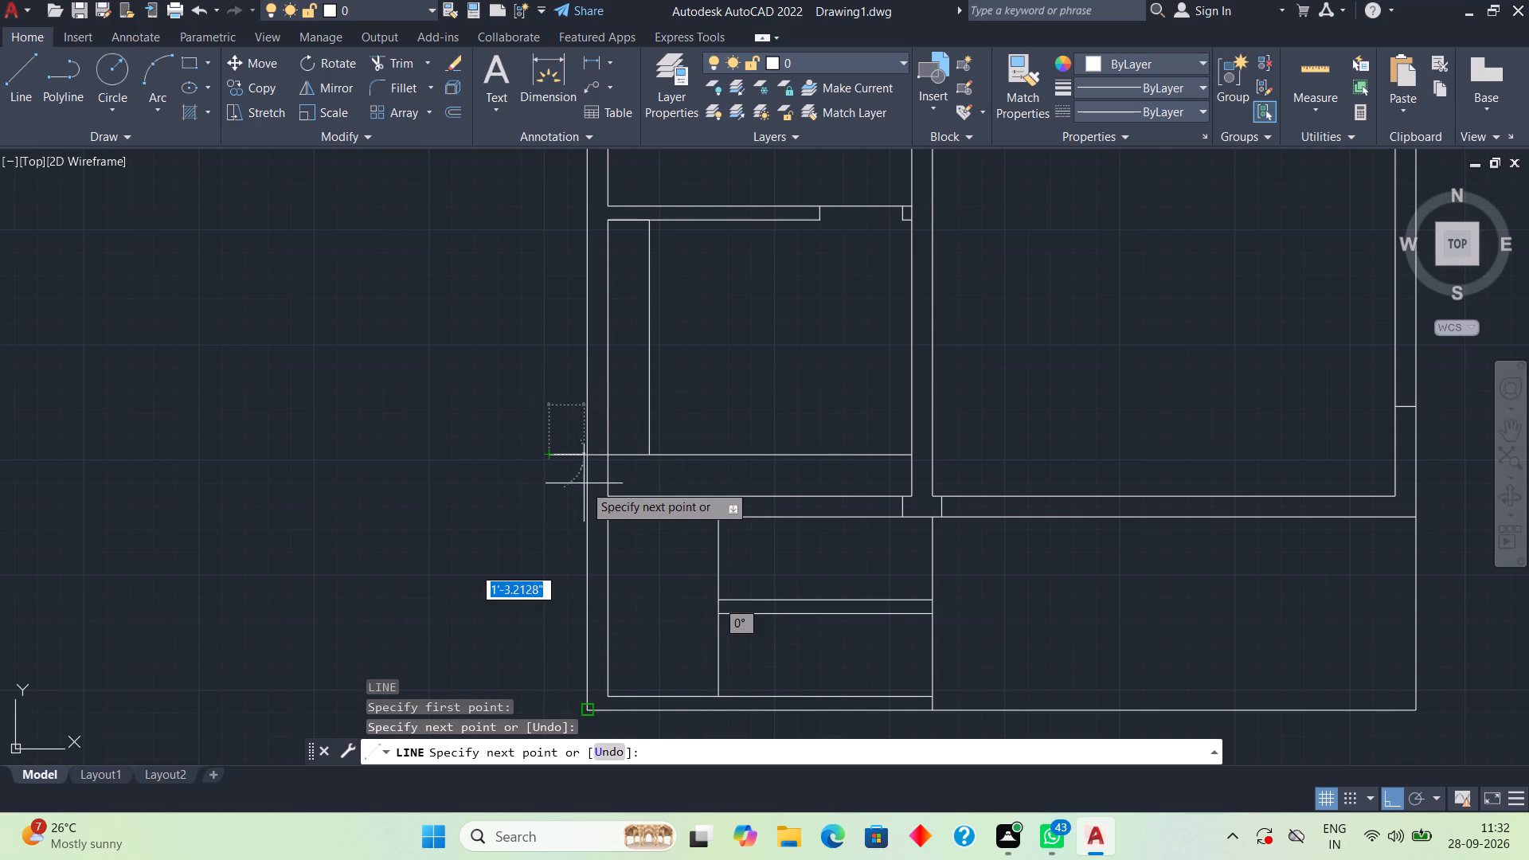
{"action": "key", "text": "space"}
Trim the part of the horizontal line that overhangs the left wall's outer face.
{"action": "type", "text": "tr"}
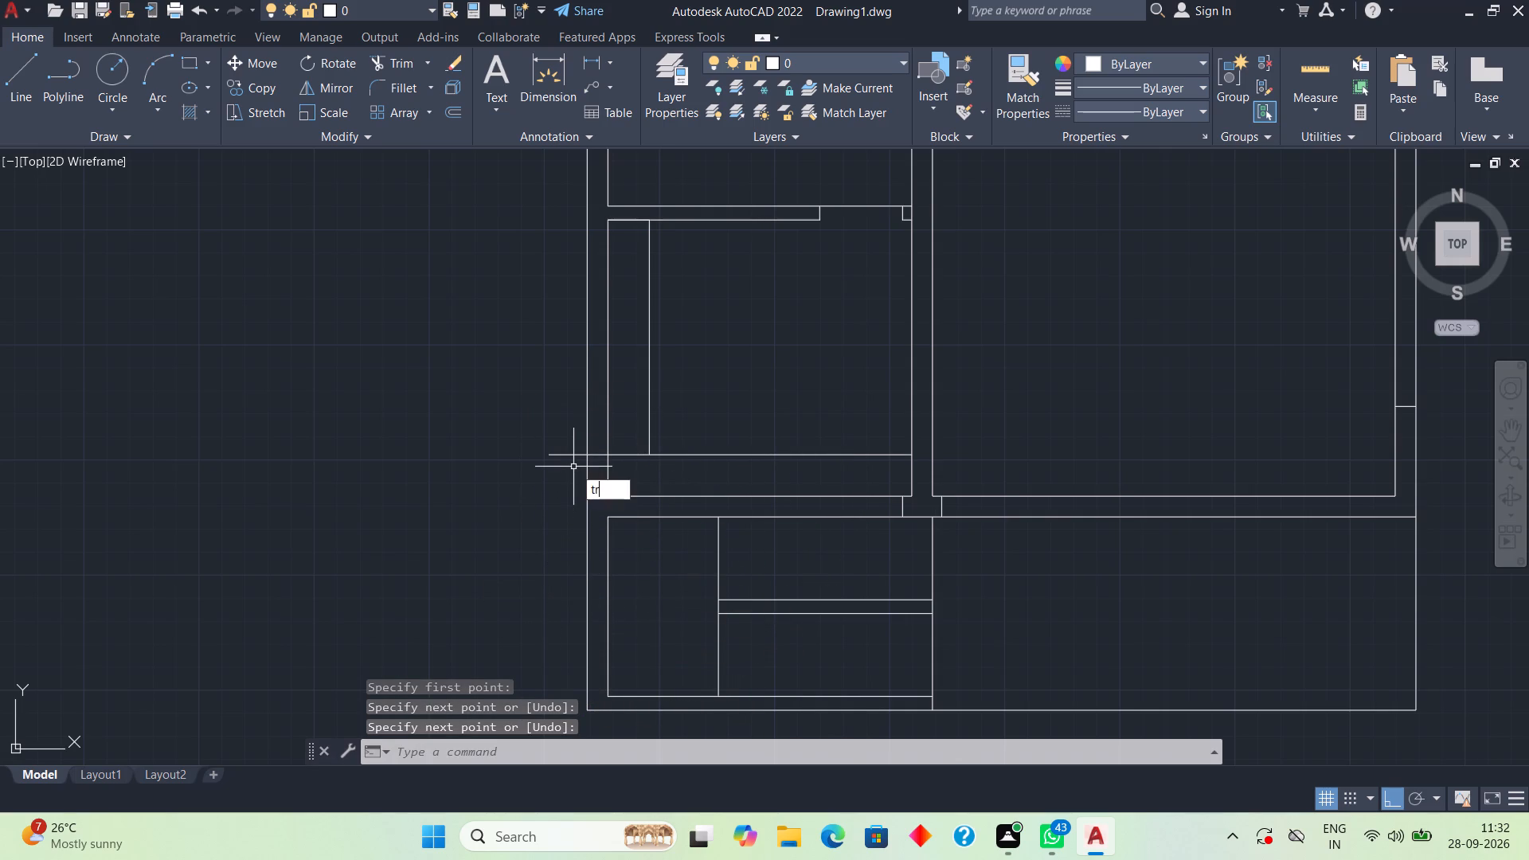
{"action": "key", "text": "space"}
{"action": "key", "text": "space"}
{"action": "left_click", "coordinate": [573, 463]}
{"action": "left_click", "coordinate": [572, 451]}
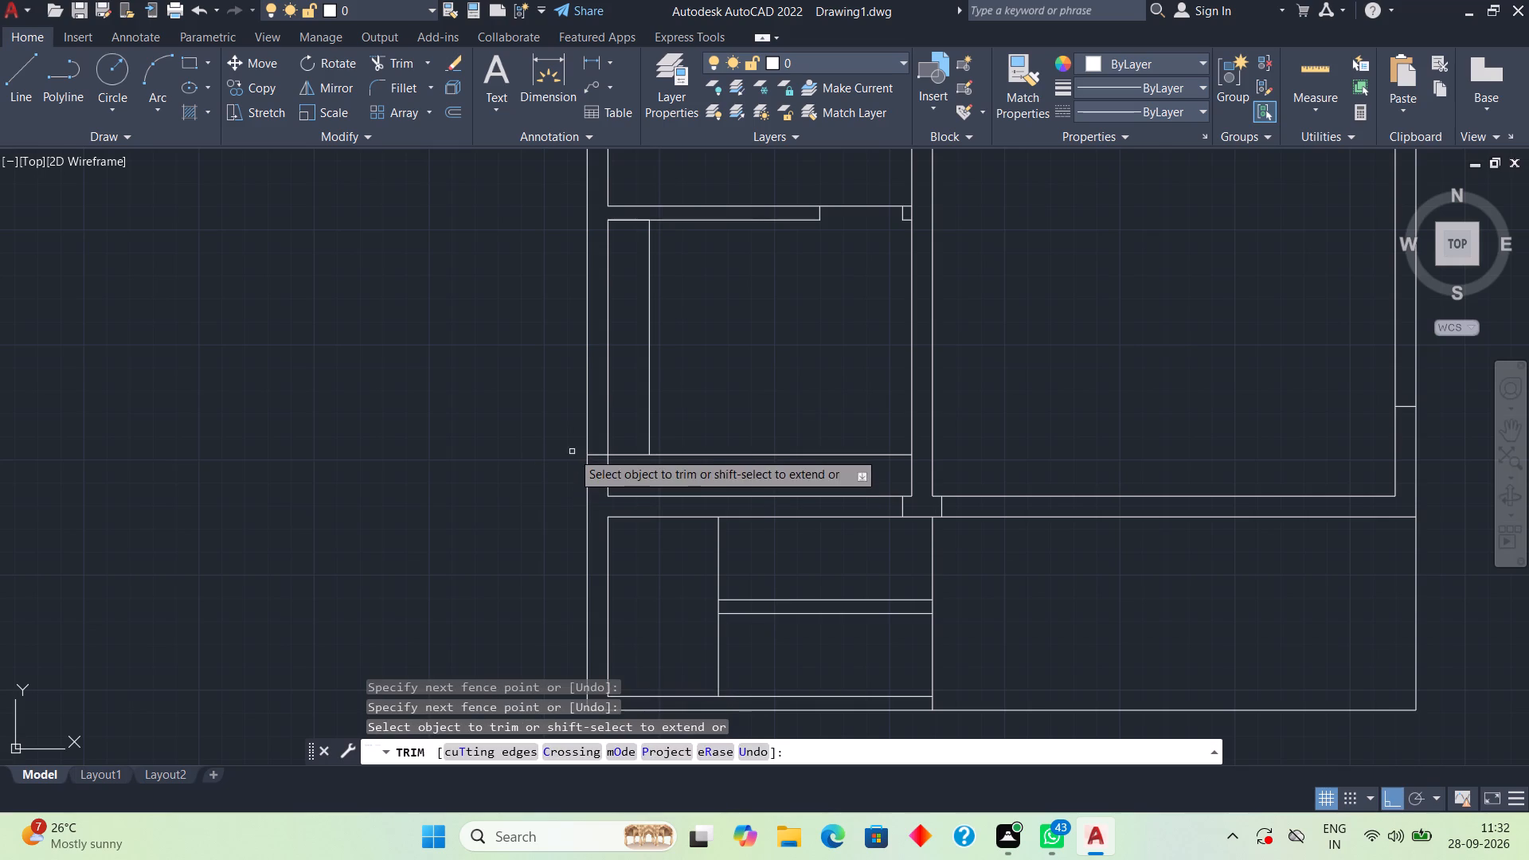
{"action": "key", "text": "space"}
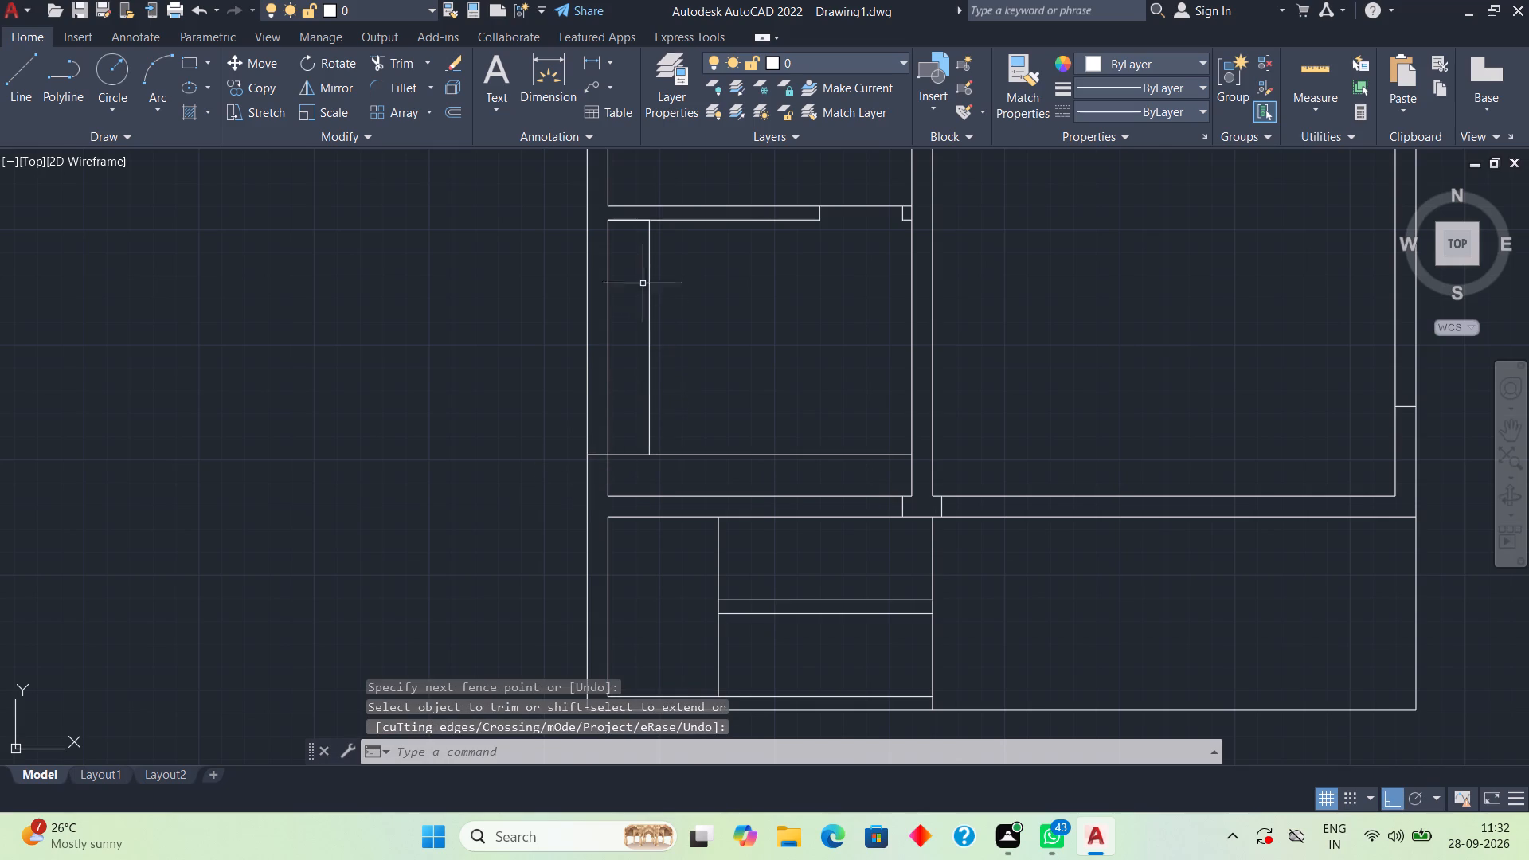
Delete the short 18" horizontal guide segment along the top of the lower-left room's left counter.
{"action": "left_click", "coordinate": [624, 223]}
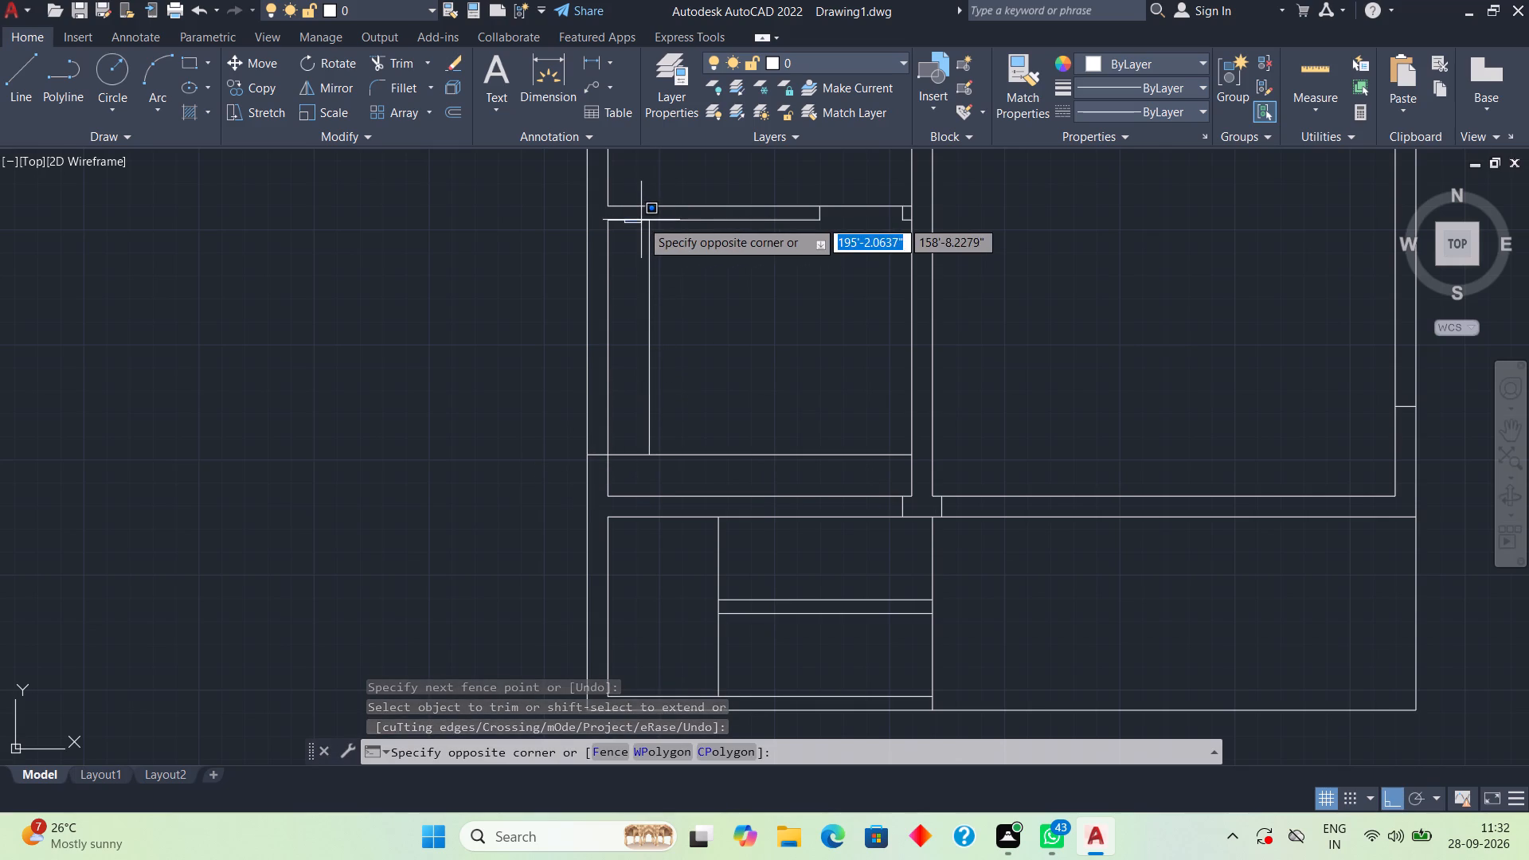
{"action": "left_click", "coordinate": [641, 220]}
{"action": "left_click", "coordinate": [641, 219]}
{"action": "left_click", "coordinate": [641, 220]}
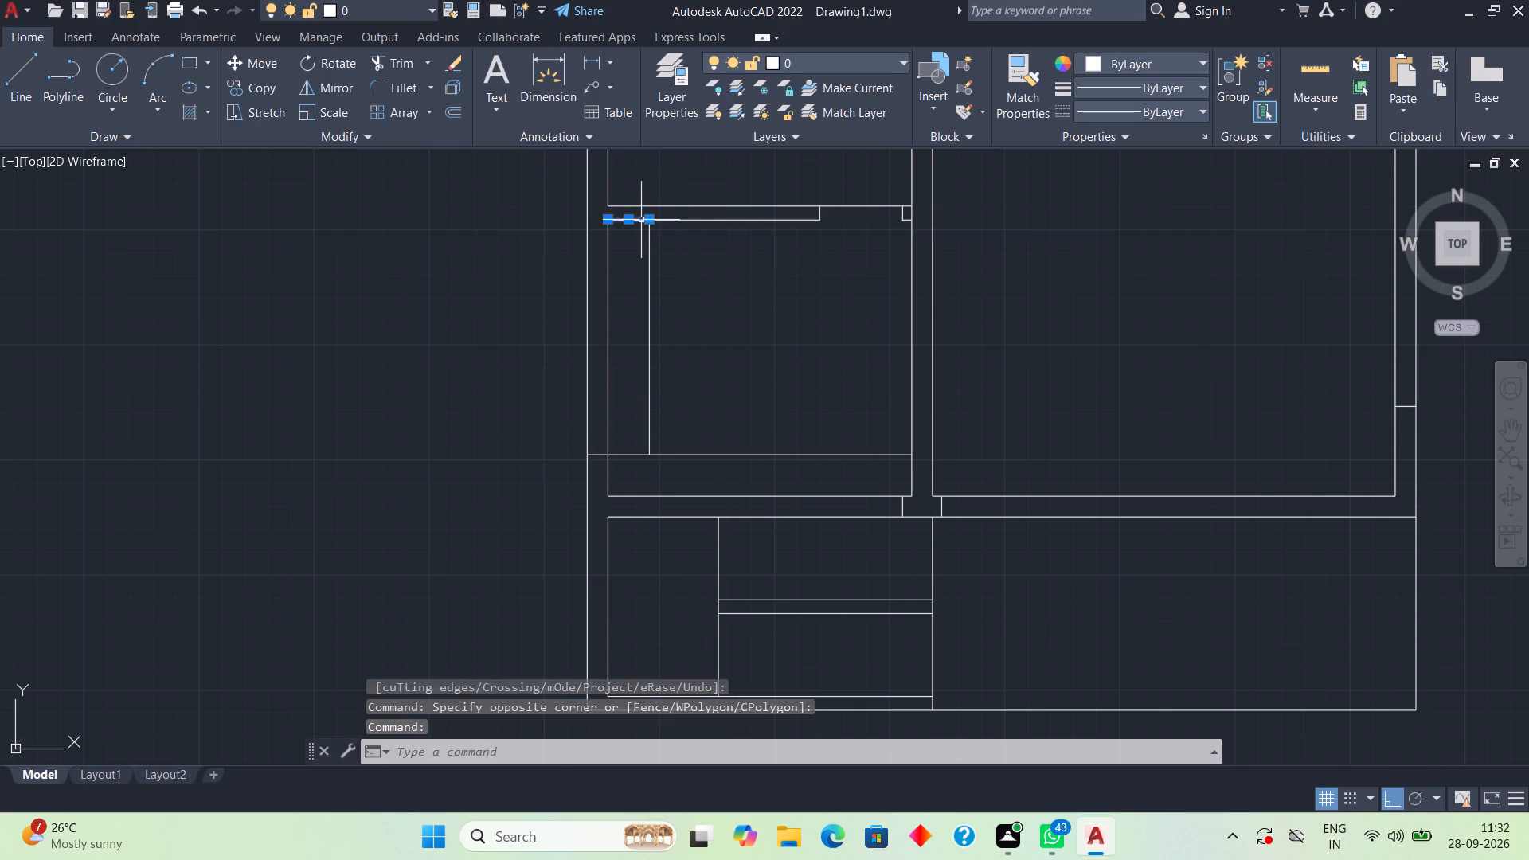
{"action": "key", "text": "Delete"}
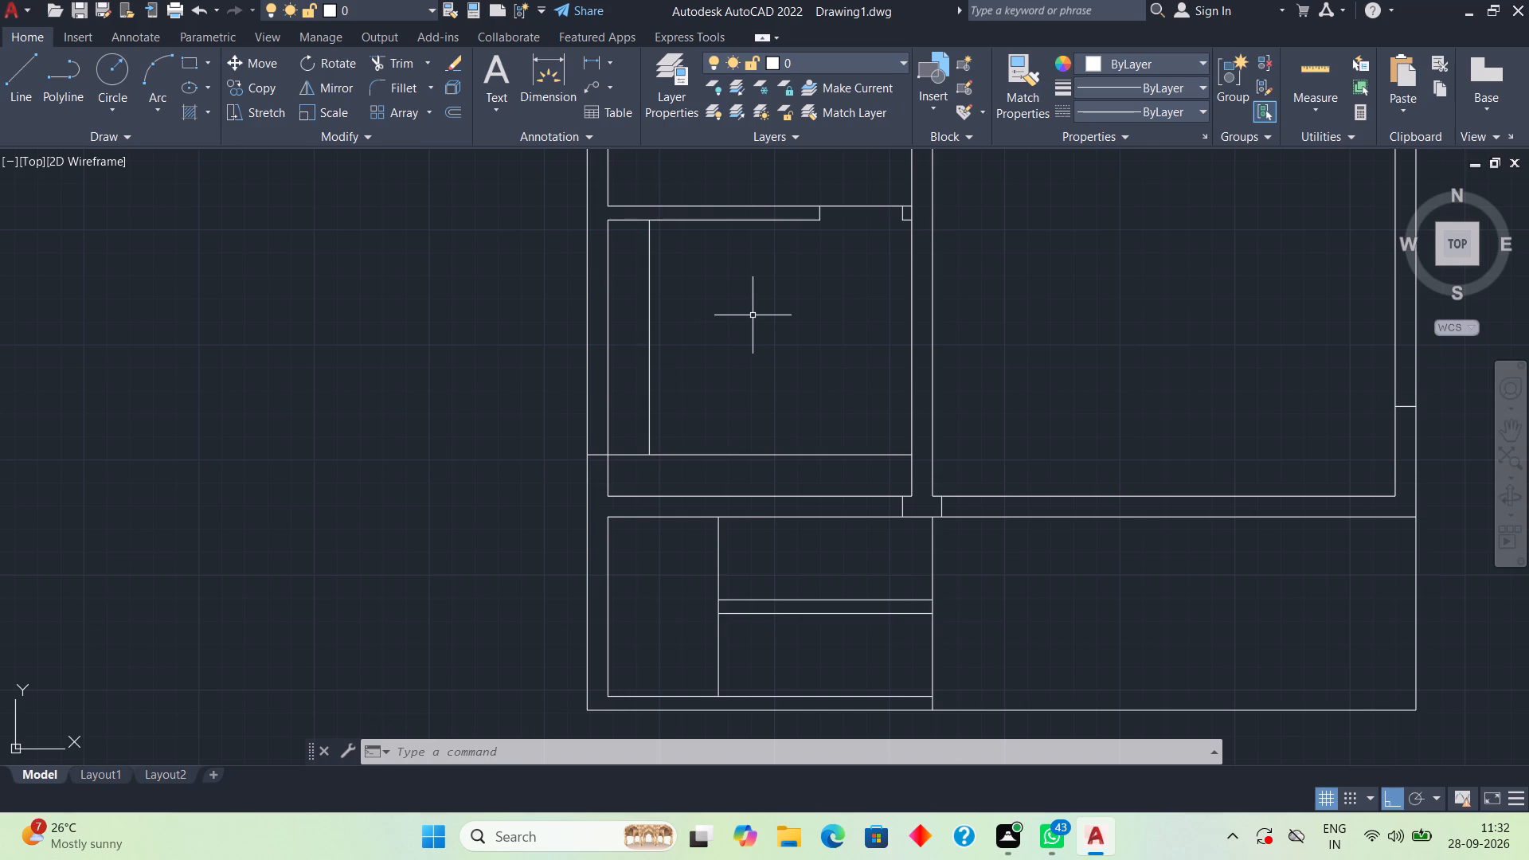
Copy the cyan window symbol into the lower-left room's bottom wall, placing its lower-right corner at the foot of the 9" jamb line.
{"action": "scroll", "coordinate": [821, 263], "scroll_direction": "down", "scroll_amount": 1}
{"action": "middle_click_drag", "start_coordinate": [849, 304], "coordinate": [828, 440]}
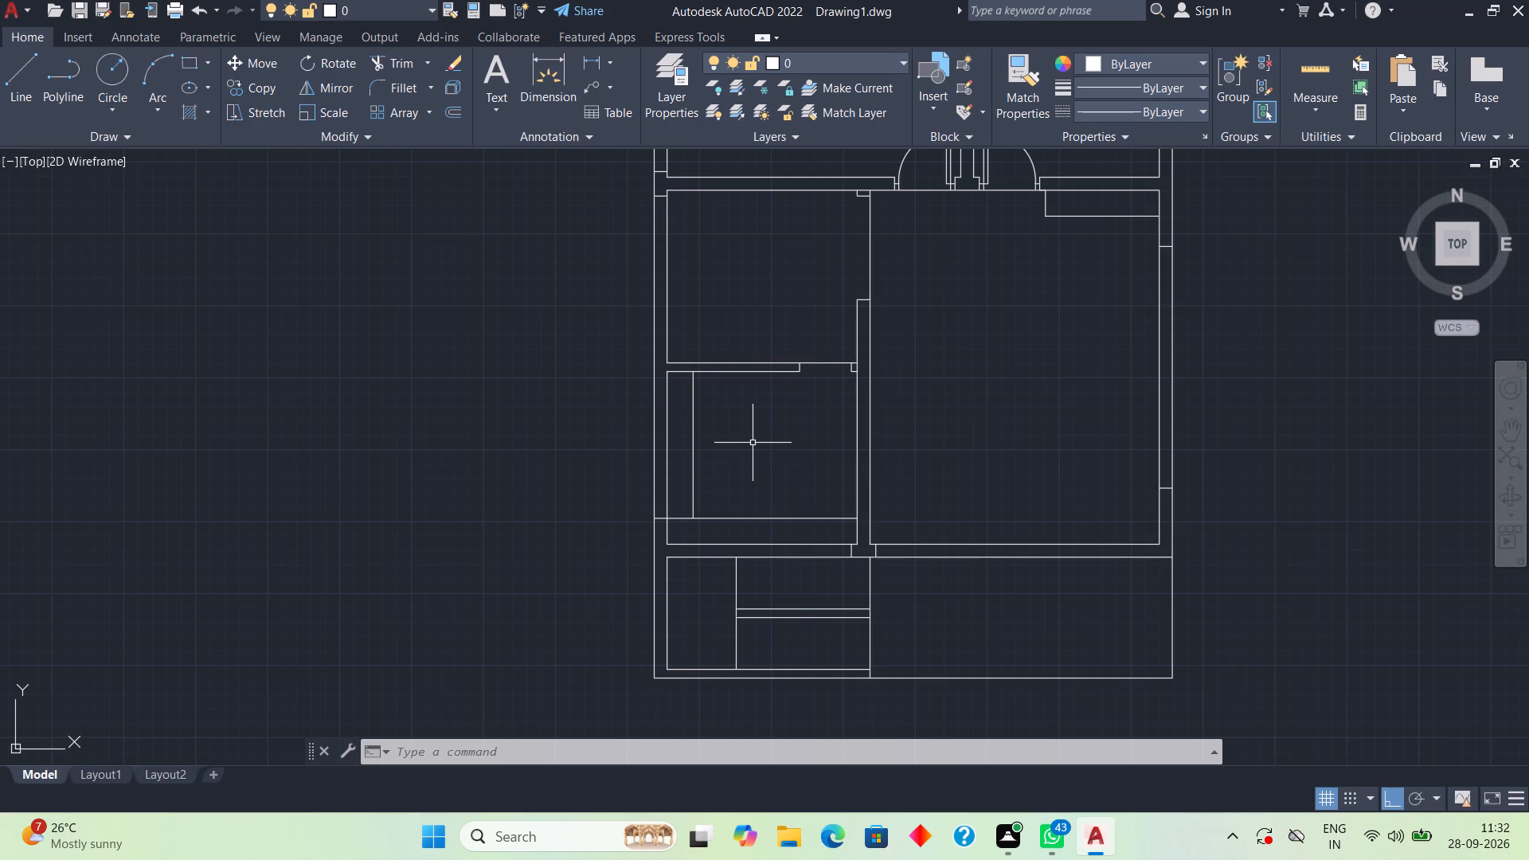
{"action": "scroll", "coordinate": [924, 549], "scroll_direction": "up", "scroll_amount": 1}
{"action": "middle_click_drag", "start_coordinate": [1109, 395], "coordinate": [1026, 485]}
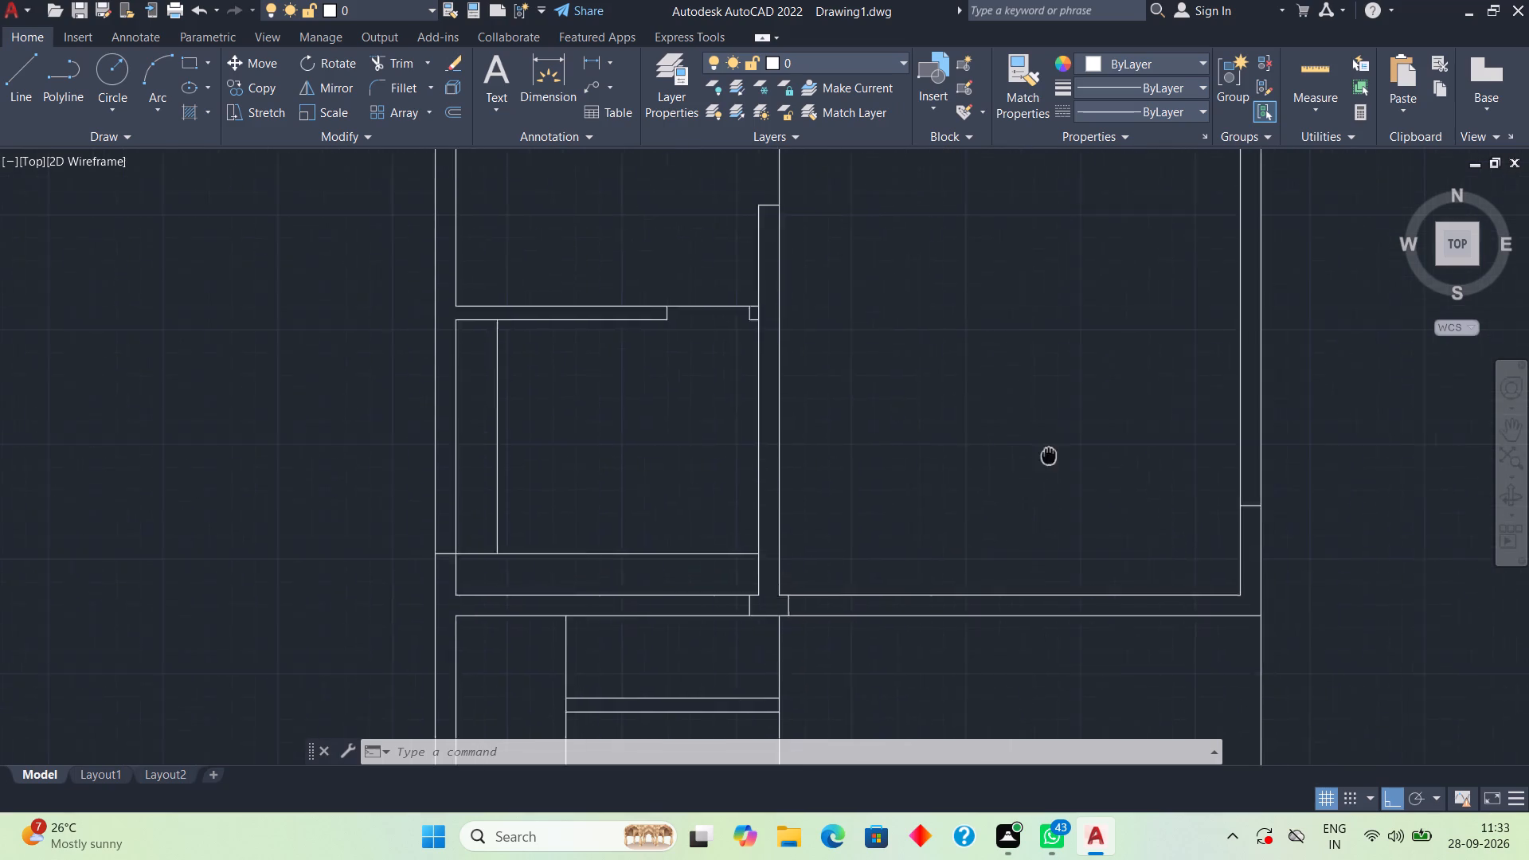
{"action": "middle_click_drag", "start_coordinate": [1026, 485], "coordinate": [917, 540]}
{"action": "scroll", "coordinate": [917, 540], "scroll_direction": "down", "scroll_amount": 2}
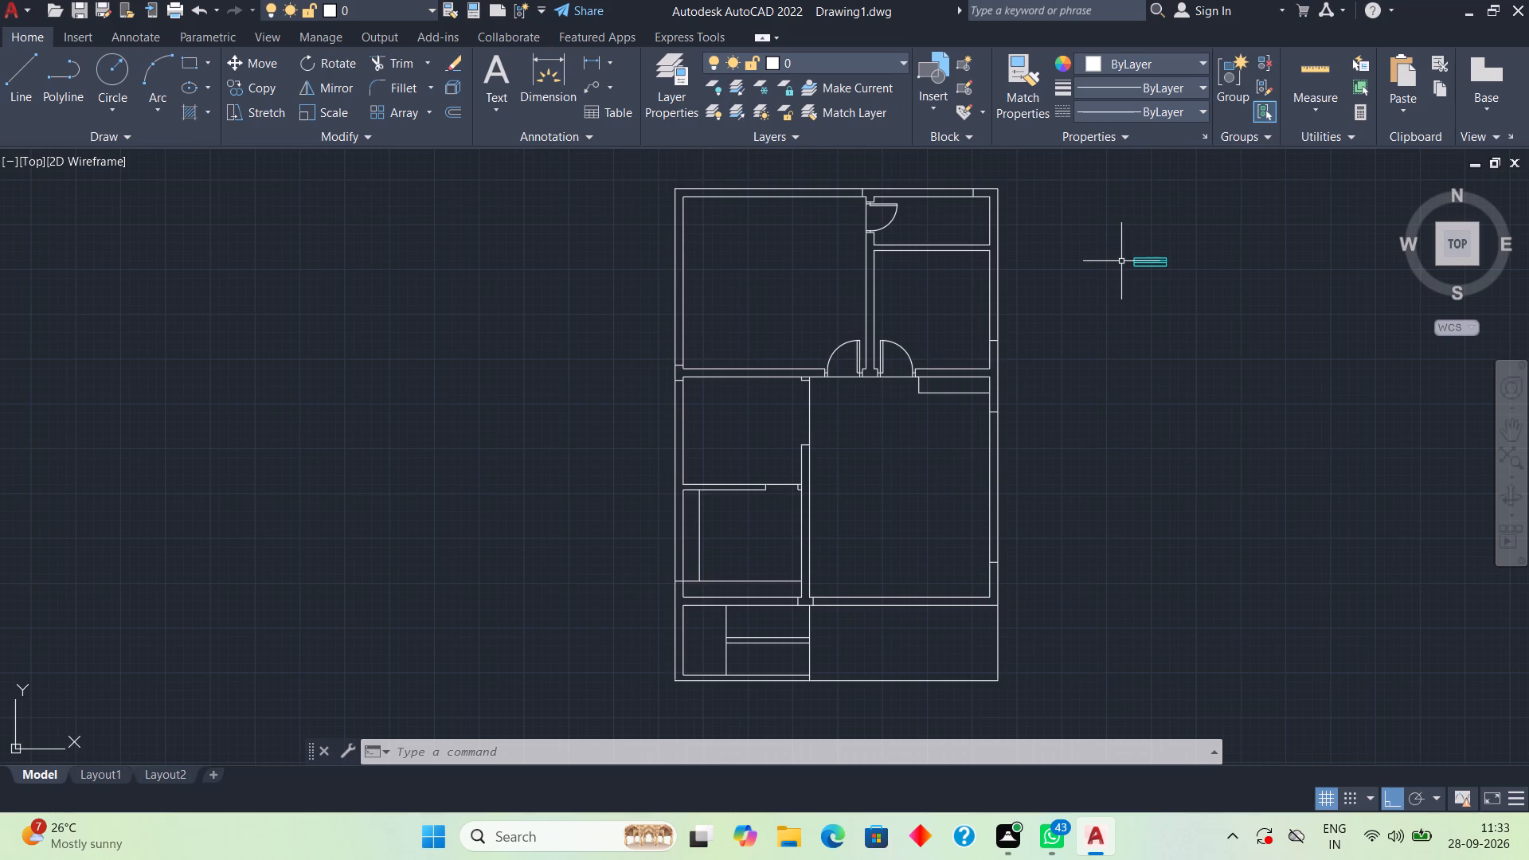
{"action": "left_click", "coordinate": [1122, 250]}
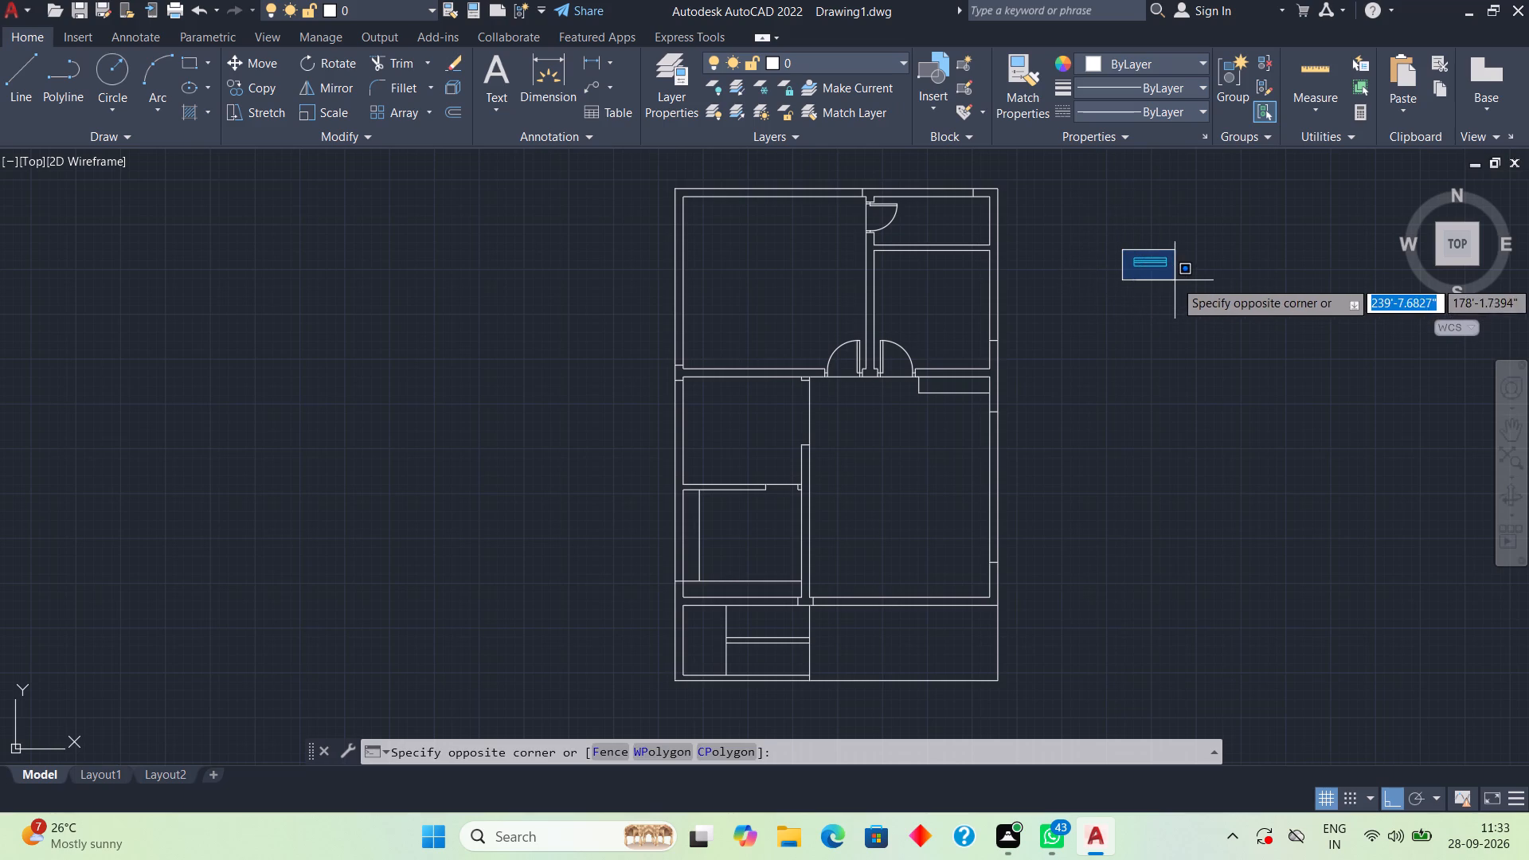
{"action": "left_click", "coordinate": [1175, 280]}
{"action": "key", "text": "c"}
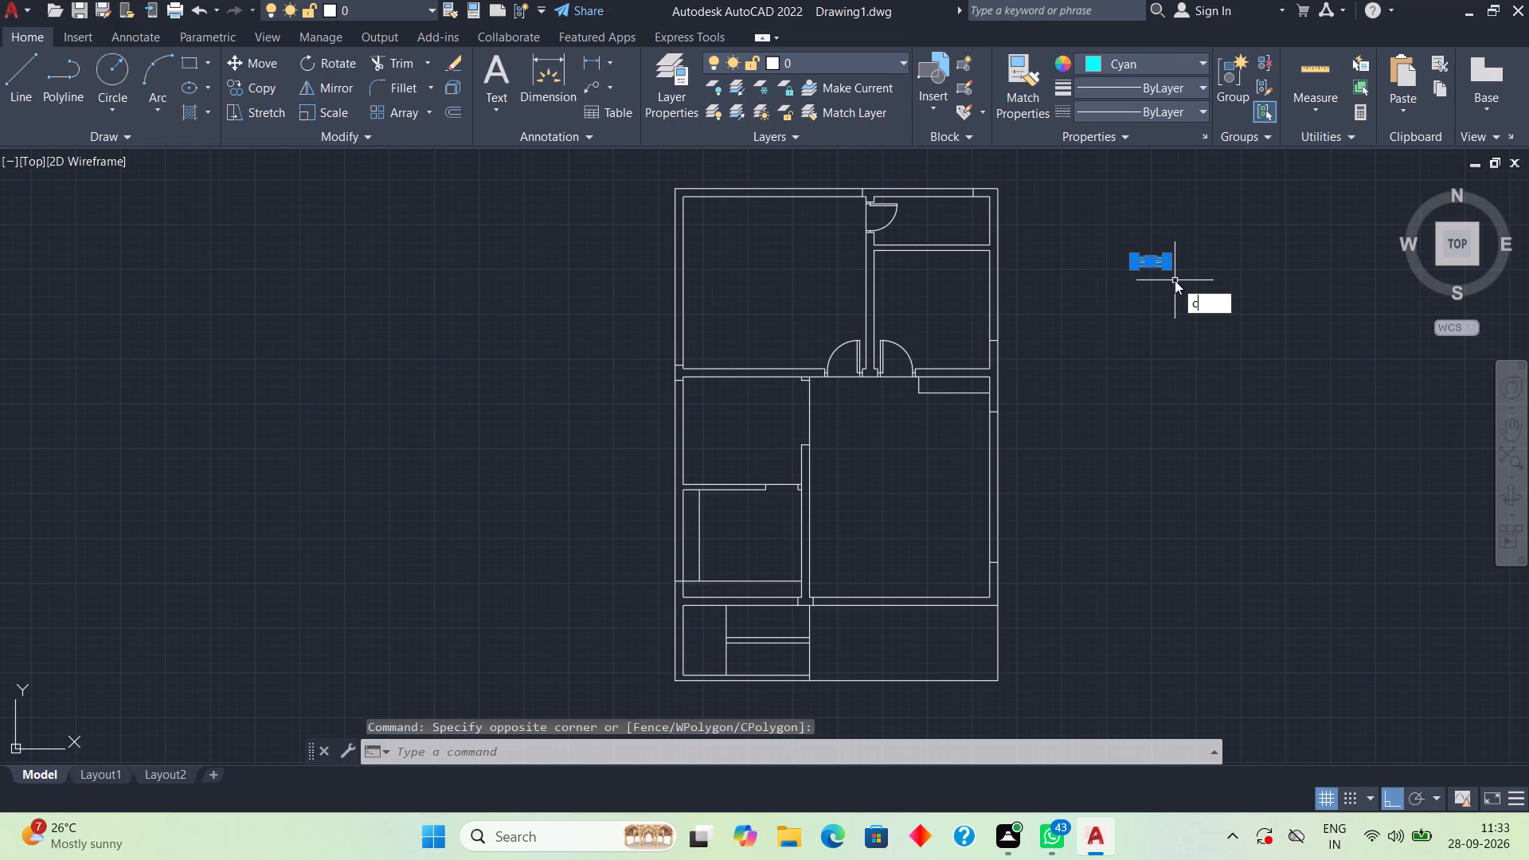
{"action": "key", "text": "o"}
{"action": "key", "text": "space"}
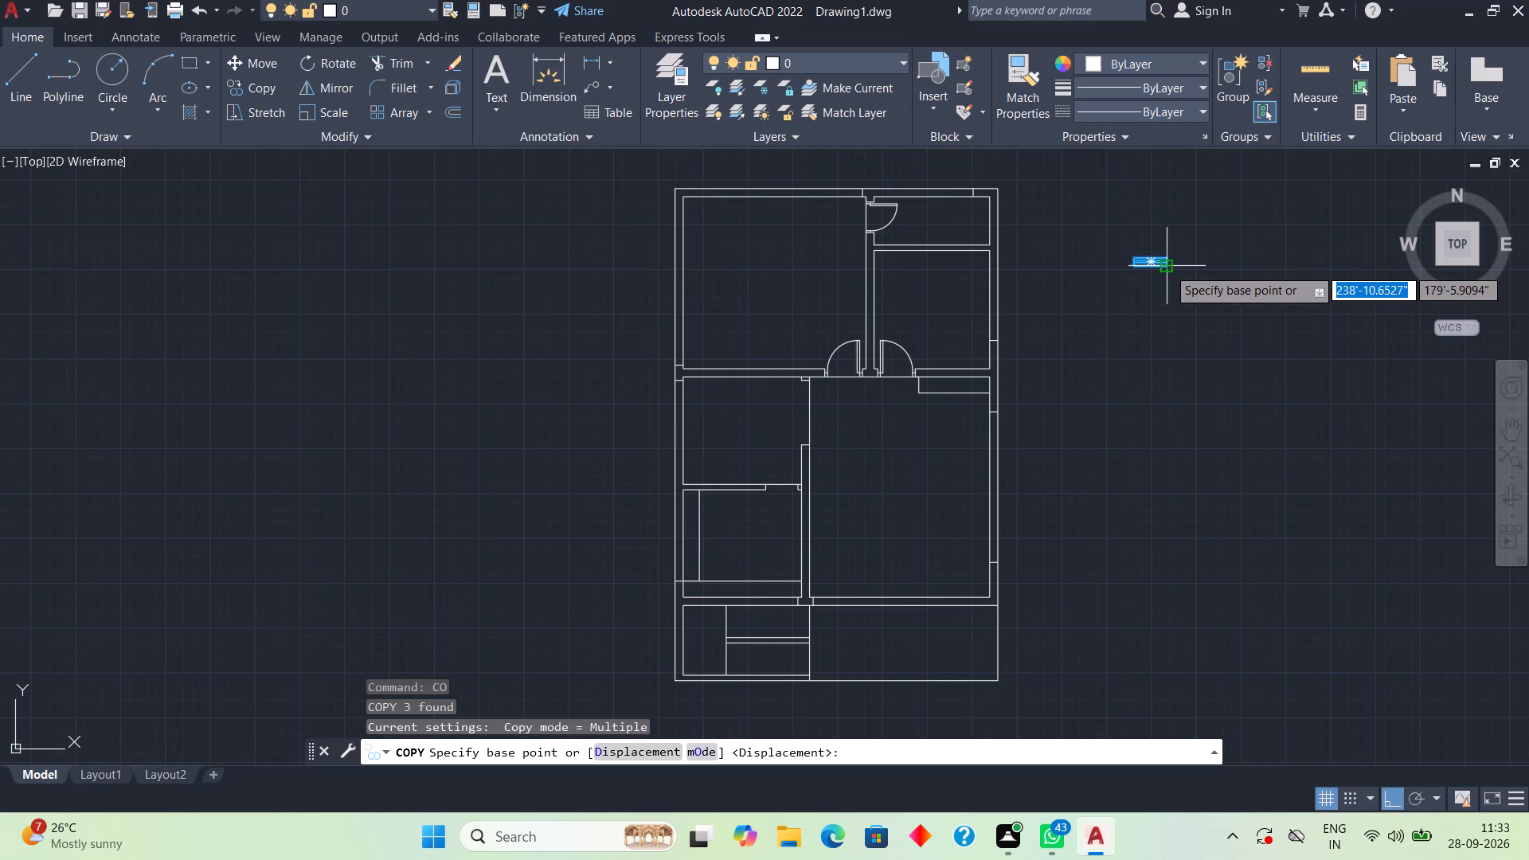
{"action": "left_click", "coordinate": [1167, 268]}
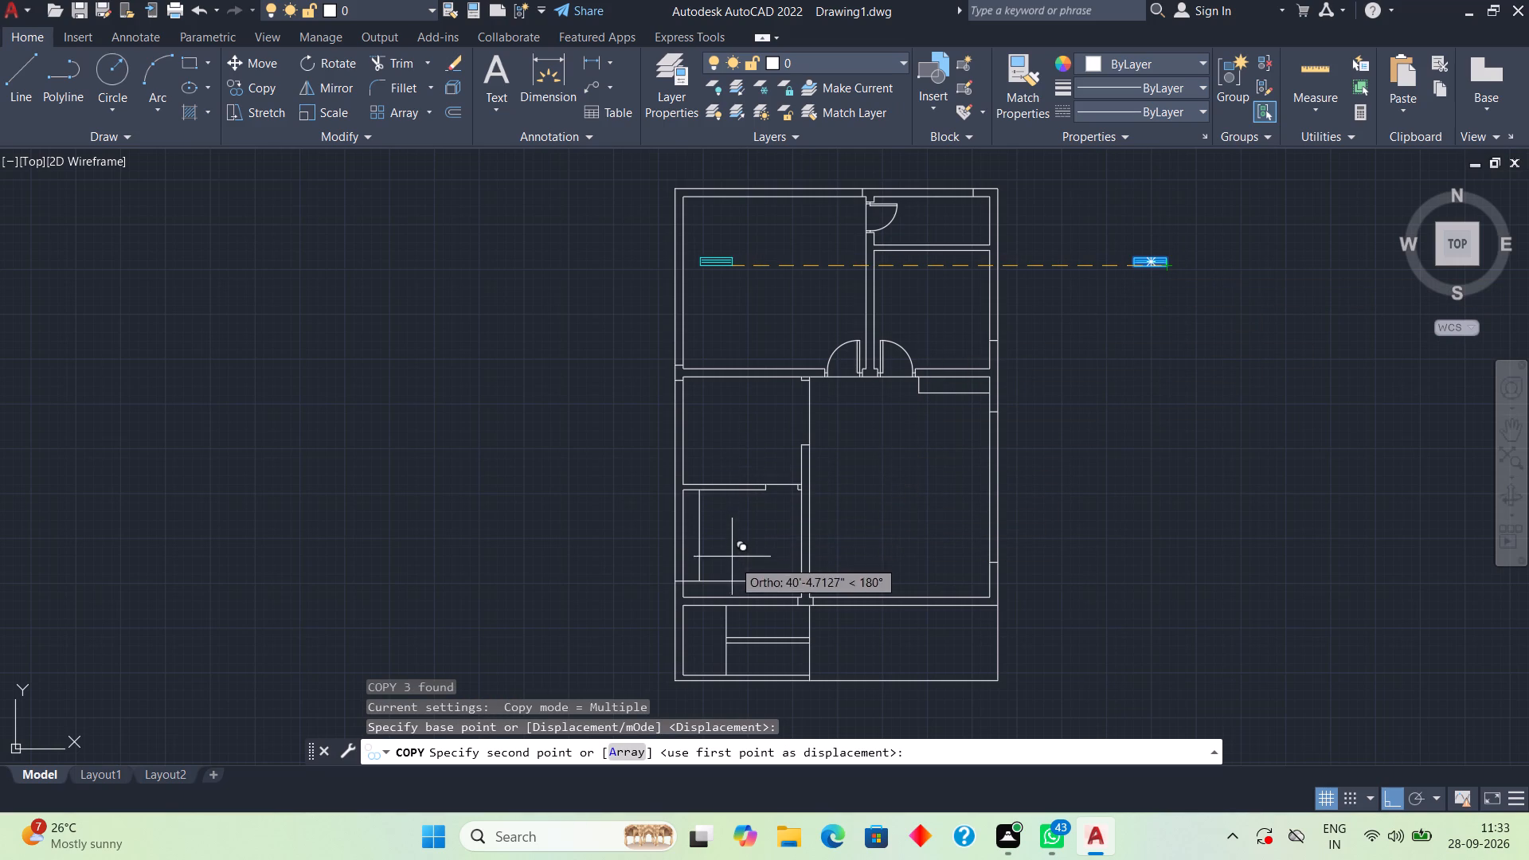
{"action": "scroll", "coordinate": [763, 670], "scroll_direction": "up", "scroll_amount": 4}
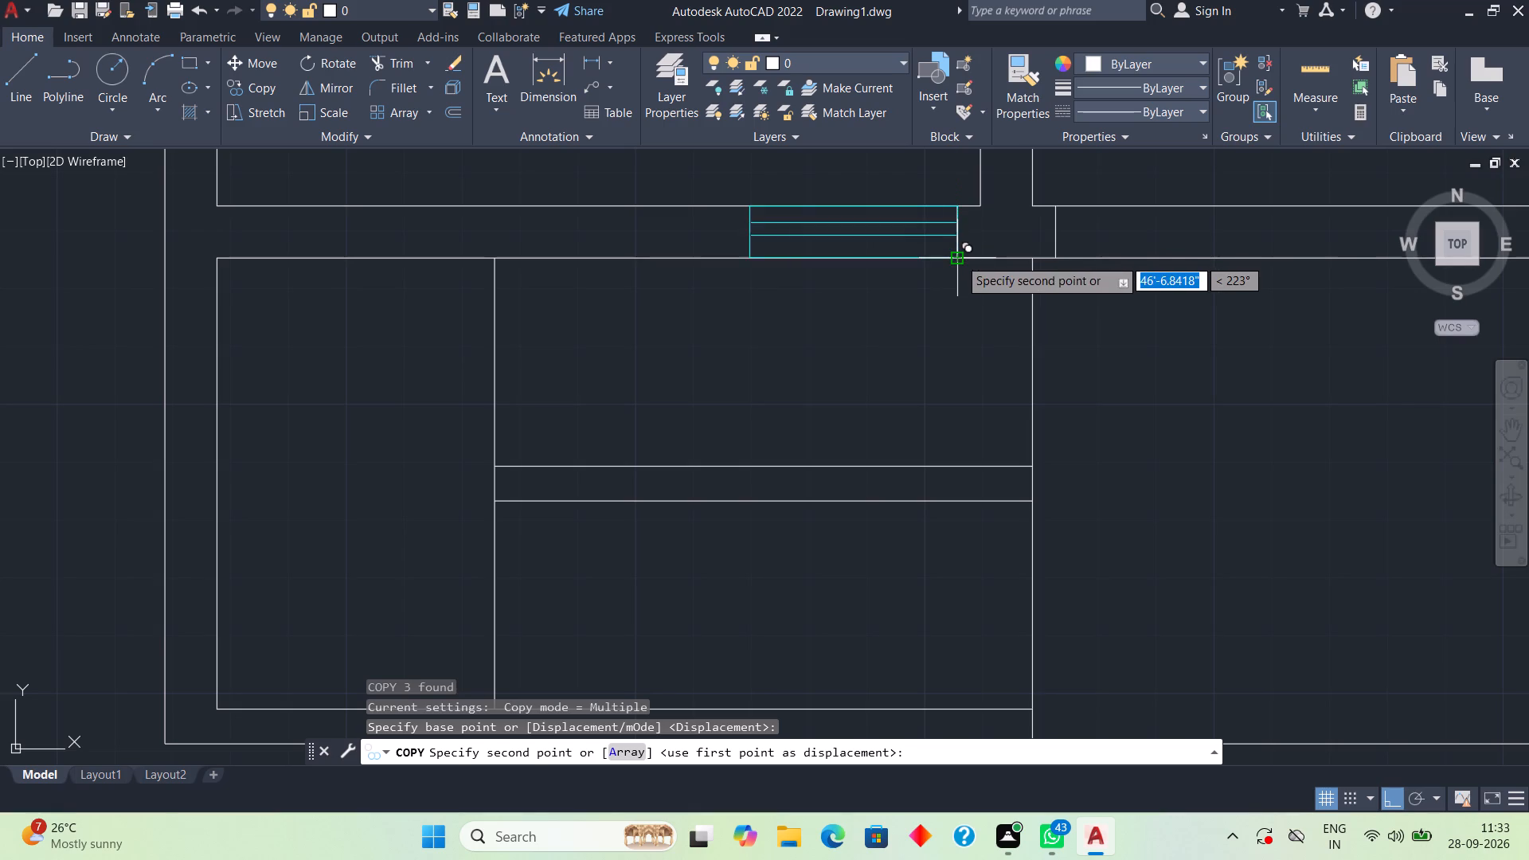
{"action": "left_click", "coordinate": [959, 258]}
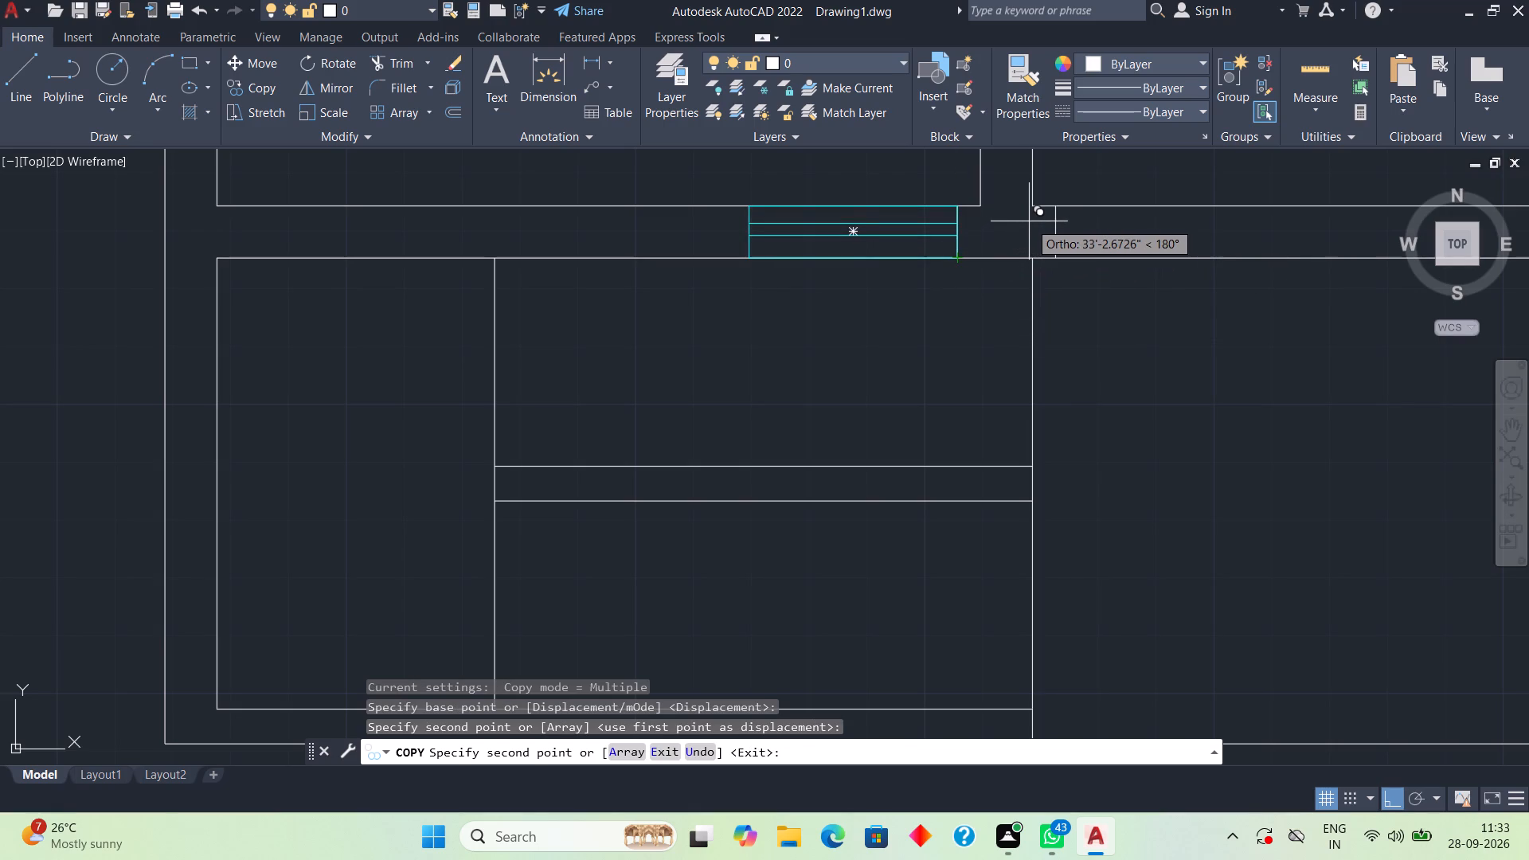
{"action": "key", "text": "space"}
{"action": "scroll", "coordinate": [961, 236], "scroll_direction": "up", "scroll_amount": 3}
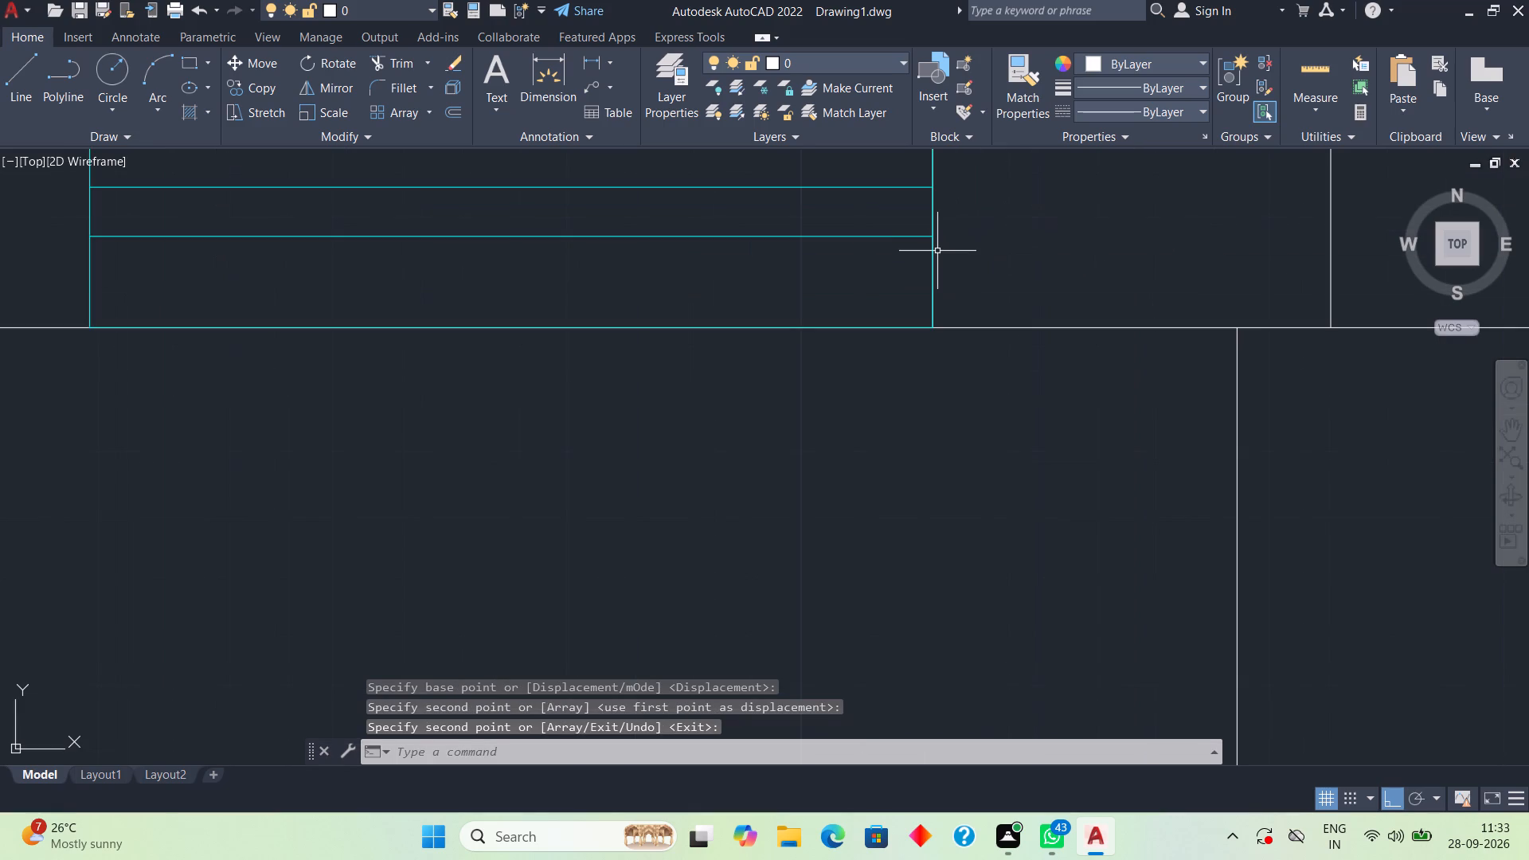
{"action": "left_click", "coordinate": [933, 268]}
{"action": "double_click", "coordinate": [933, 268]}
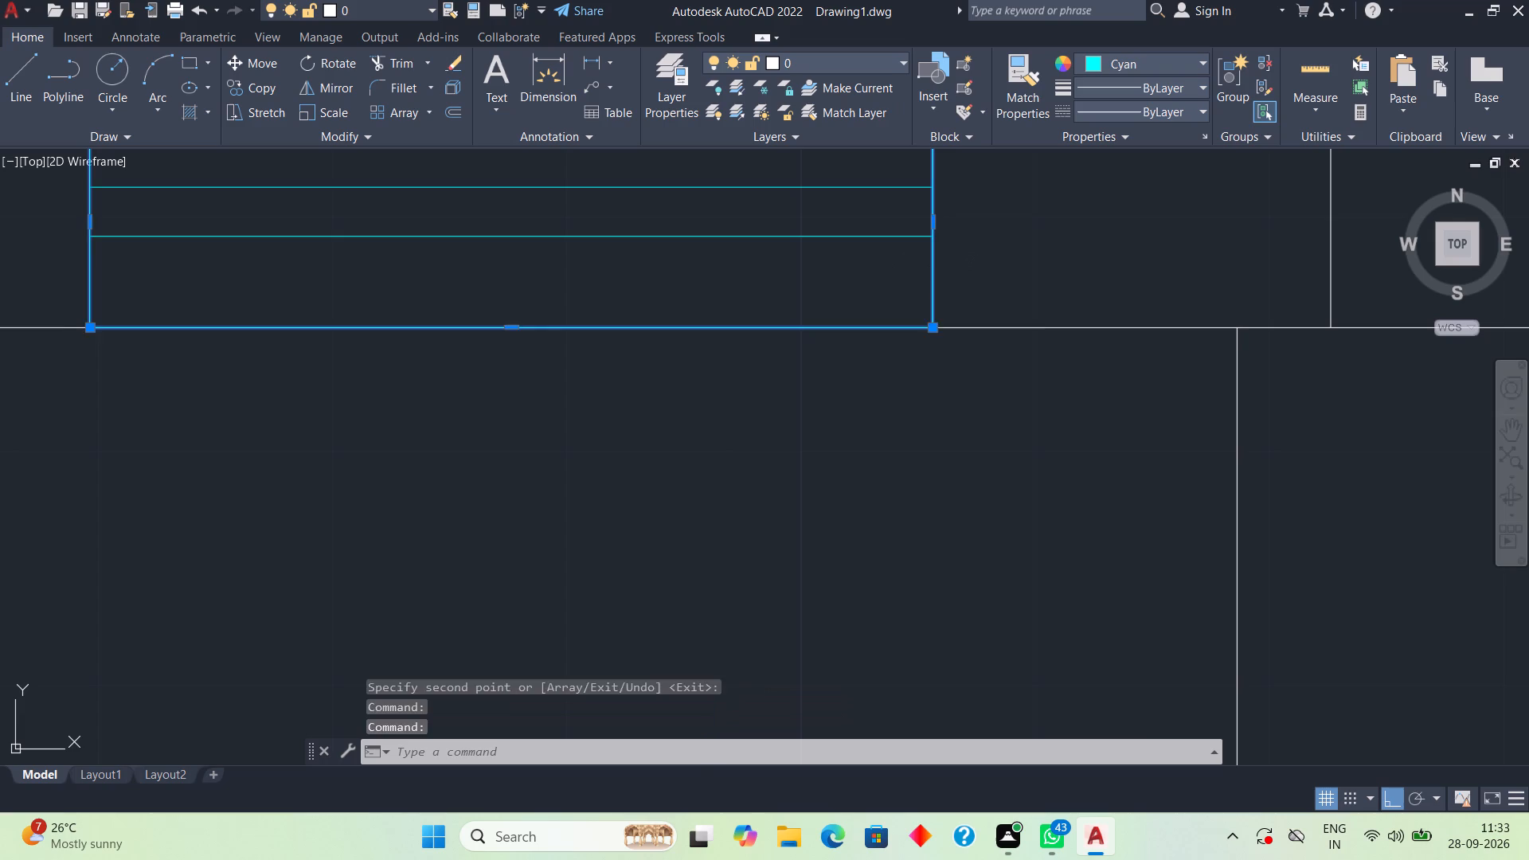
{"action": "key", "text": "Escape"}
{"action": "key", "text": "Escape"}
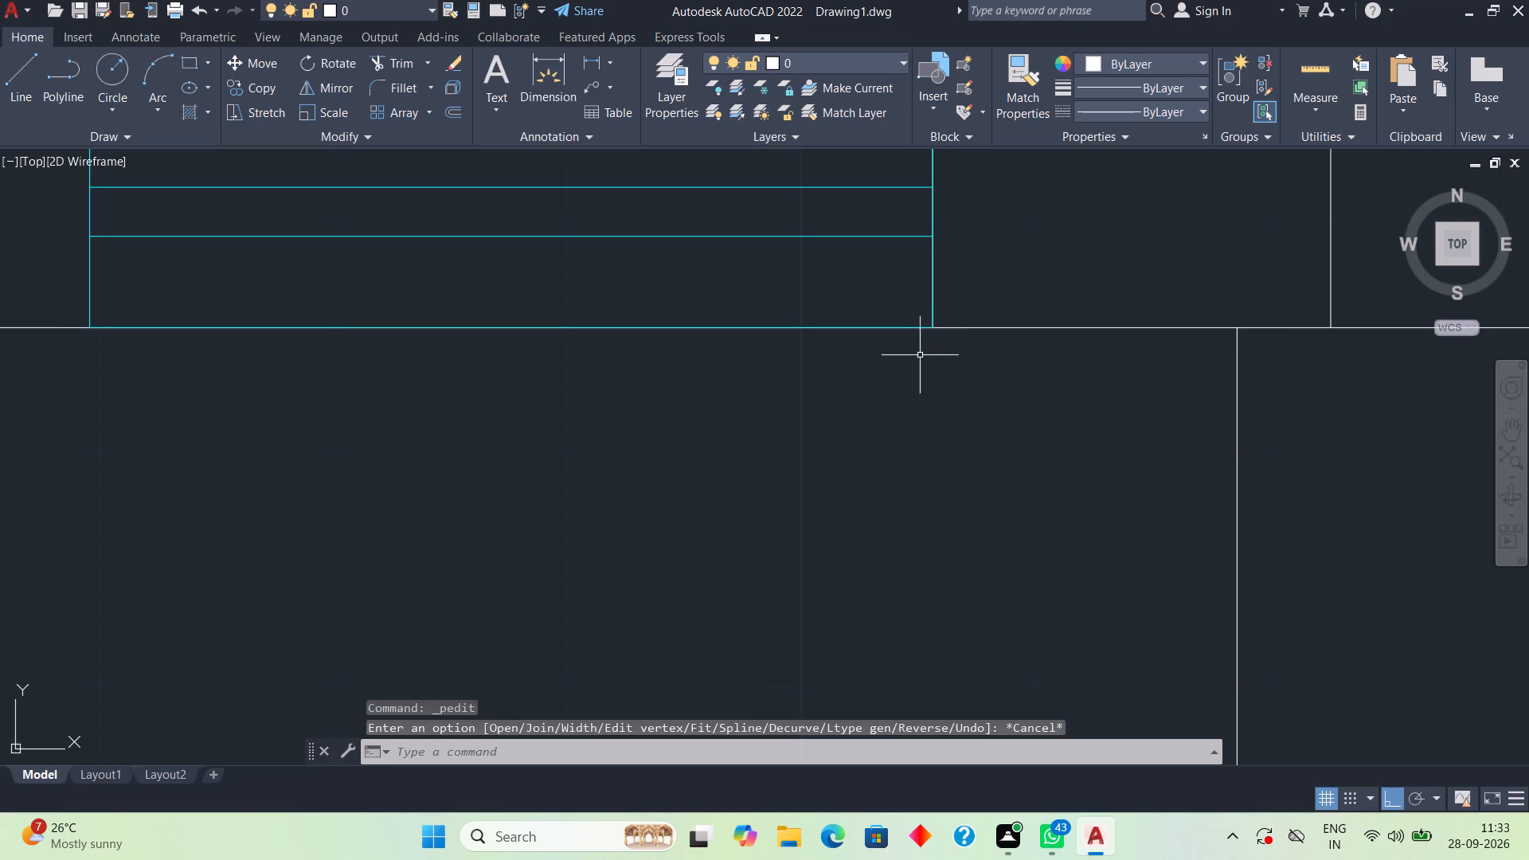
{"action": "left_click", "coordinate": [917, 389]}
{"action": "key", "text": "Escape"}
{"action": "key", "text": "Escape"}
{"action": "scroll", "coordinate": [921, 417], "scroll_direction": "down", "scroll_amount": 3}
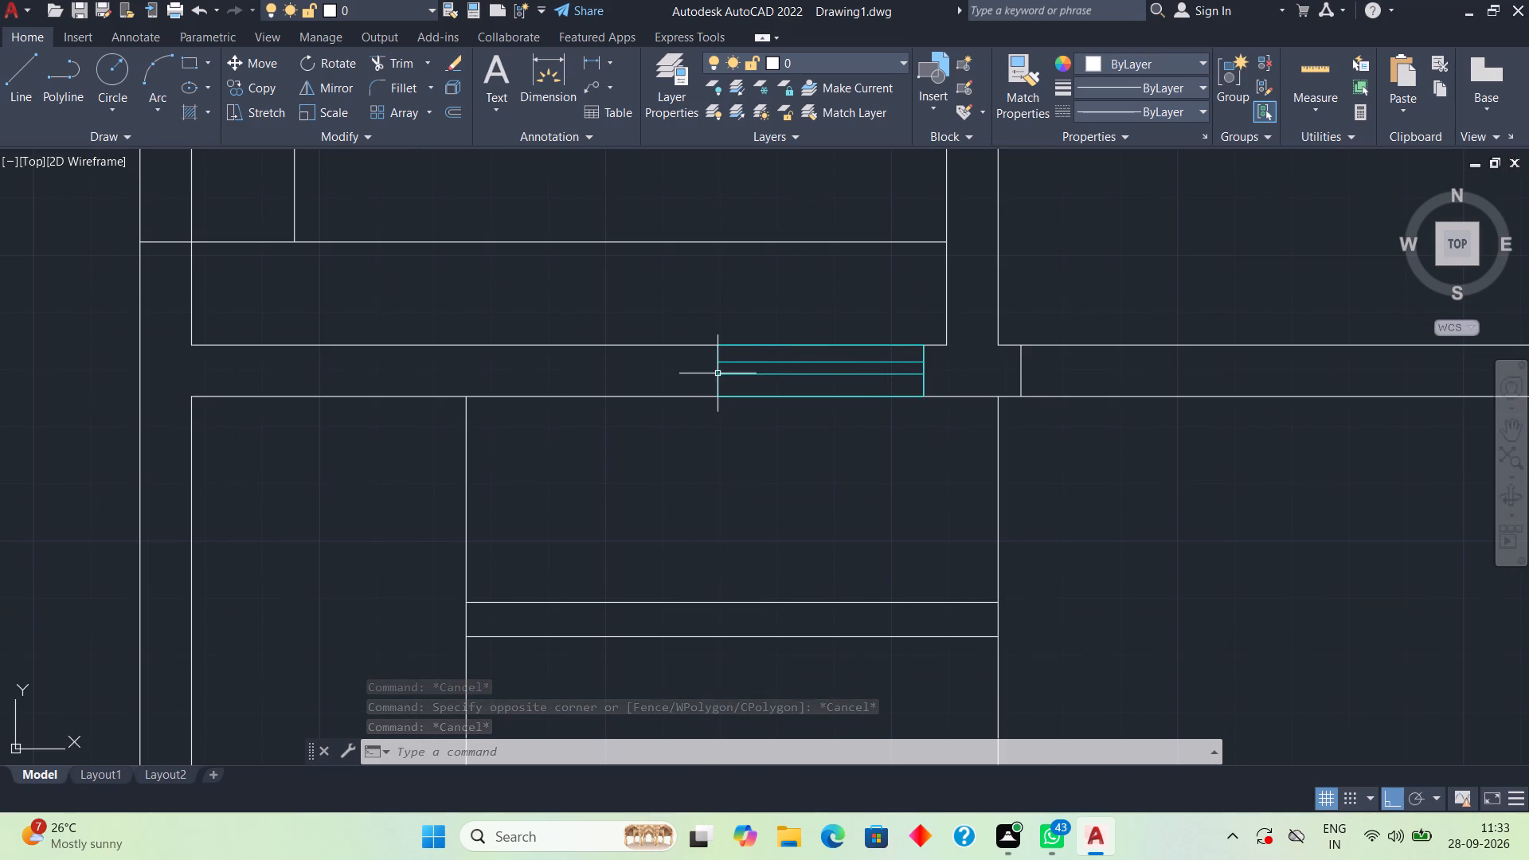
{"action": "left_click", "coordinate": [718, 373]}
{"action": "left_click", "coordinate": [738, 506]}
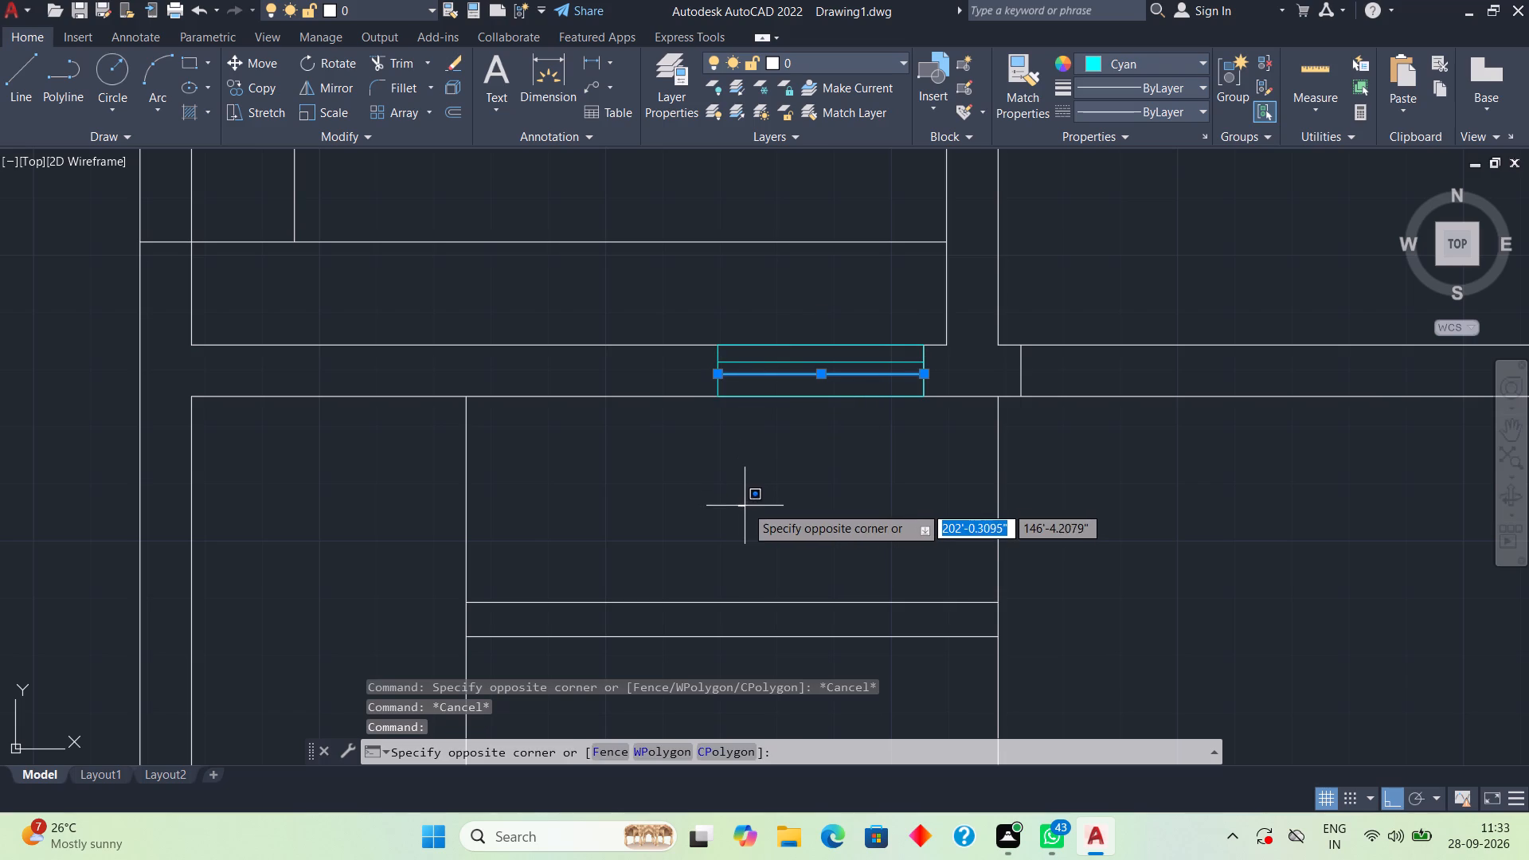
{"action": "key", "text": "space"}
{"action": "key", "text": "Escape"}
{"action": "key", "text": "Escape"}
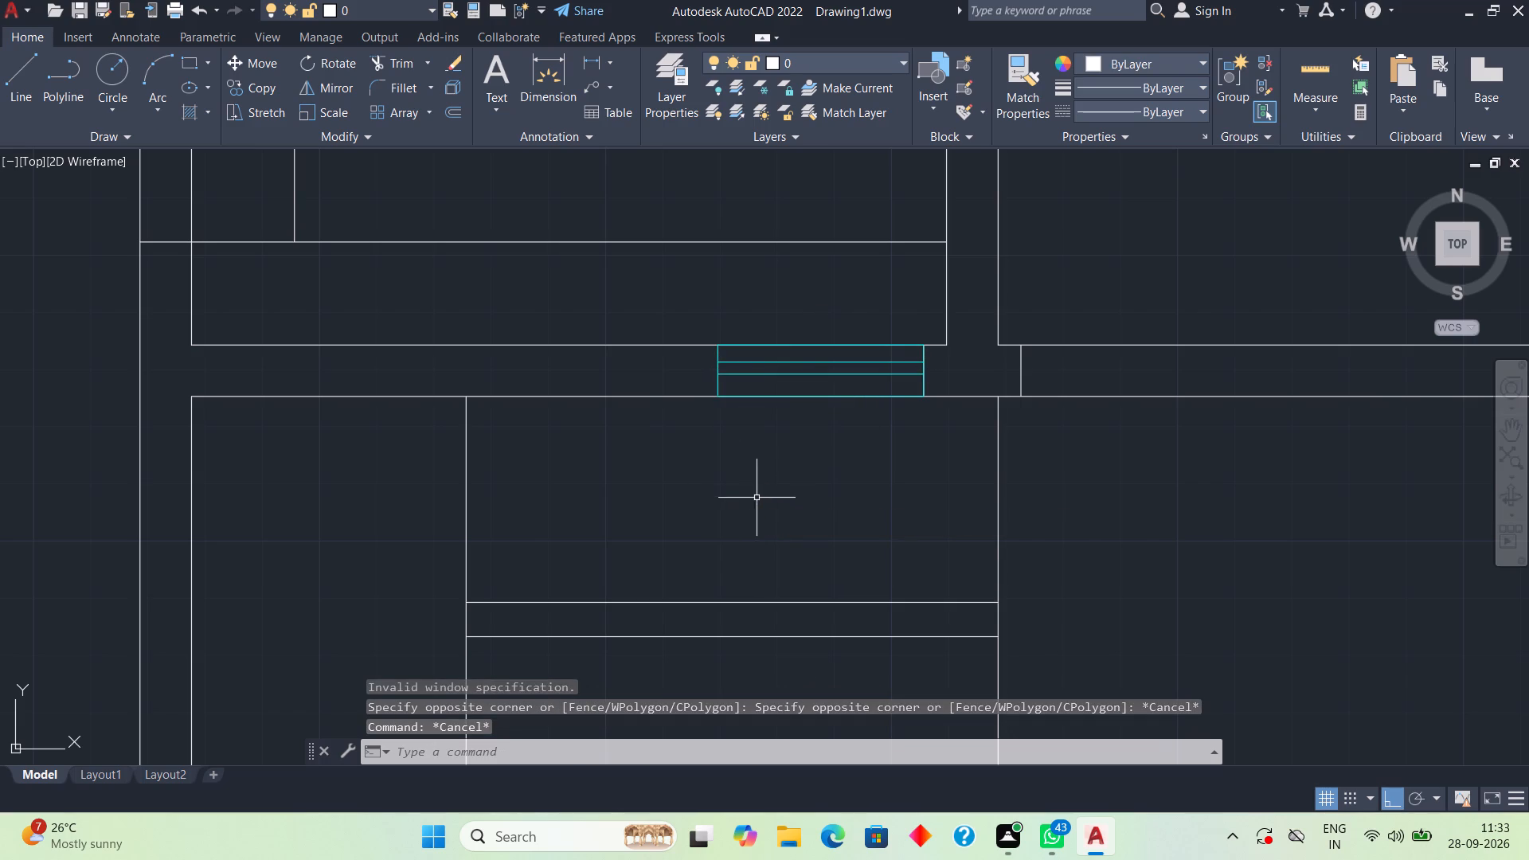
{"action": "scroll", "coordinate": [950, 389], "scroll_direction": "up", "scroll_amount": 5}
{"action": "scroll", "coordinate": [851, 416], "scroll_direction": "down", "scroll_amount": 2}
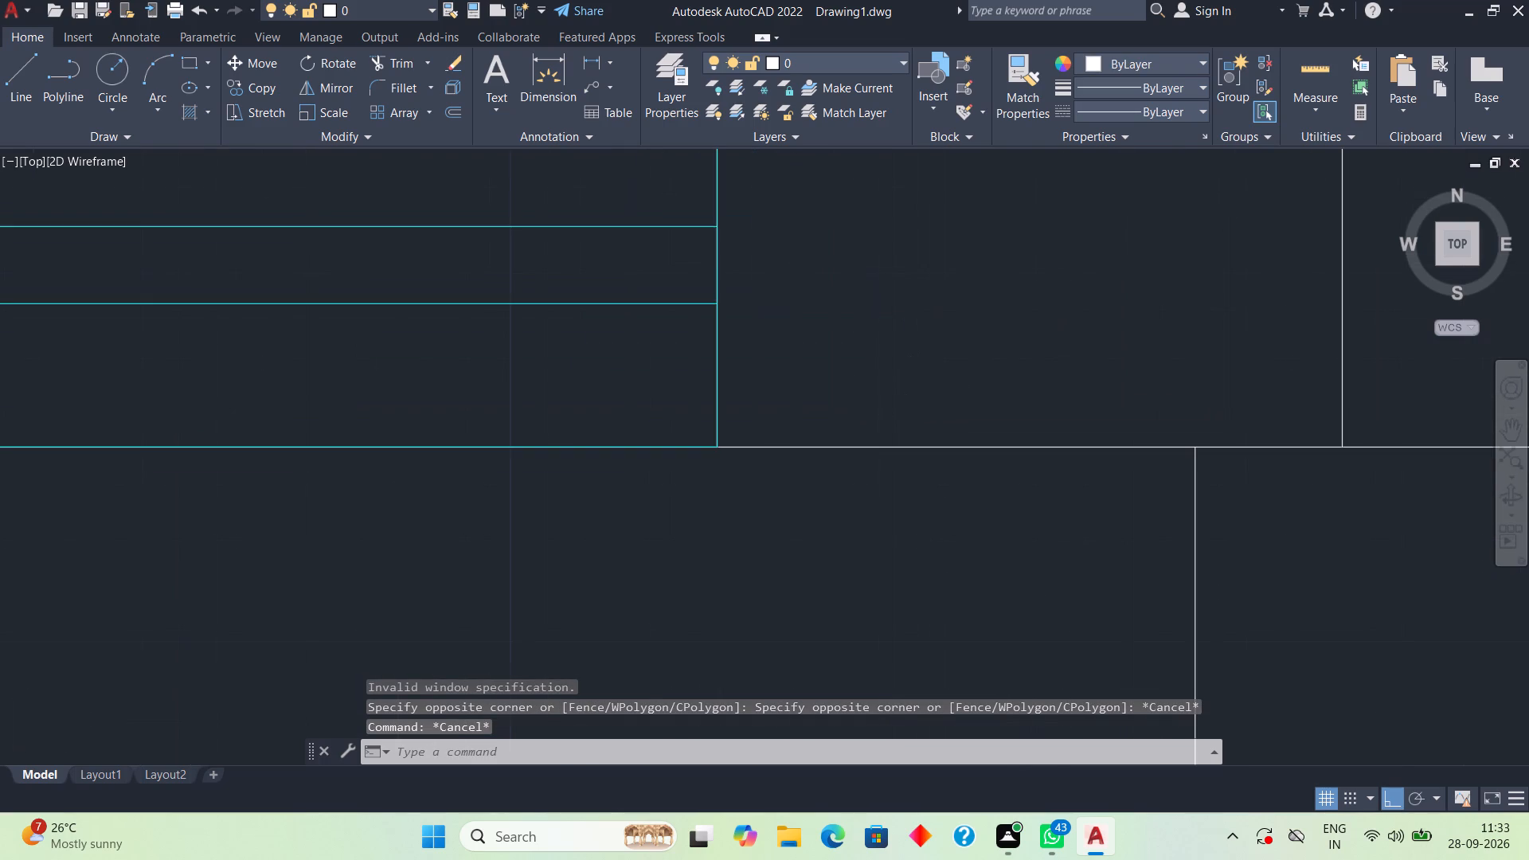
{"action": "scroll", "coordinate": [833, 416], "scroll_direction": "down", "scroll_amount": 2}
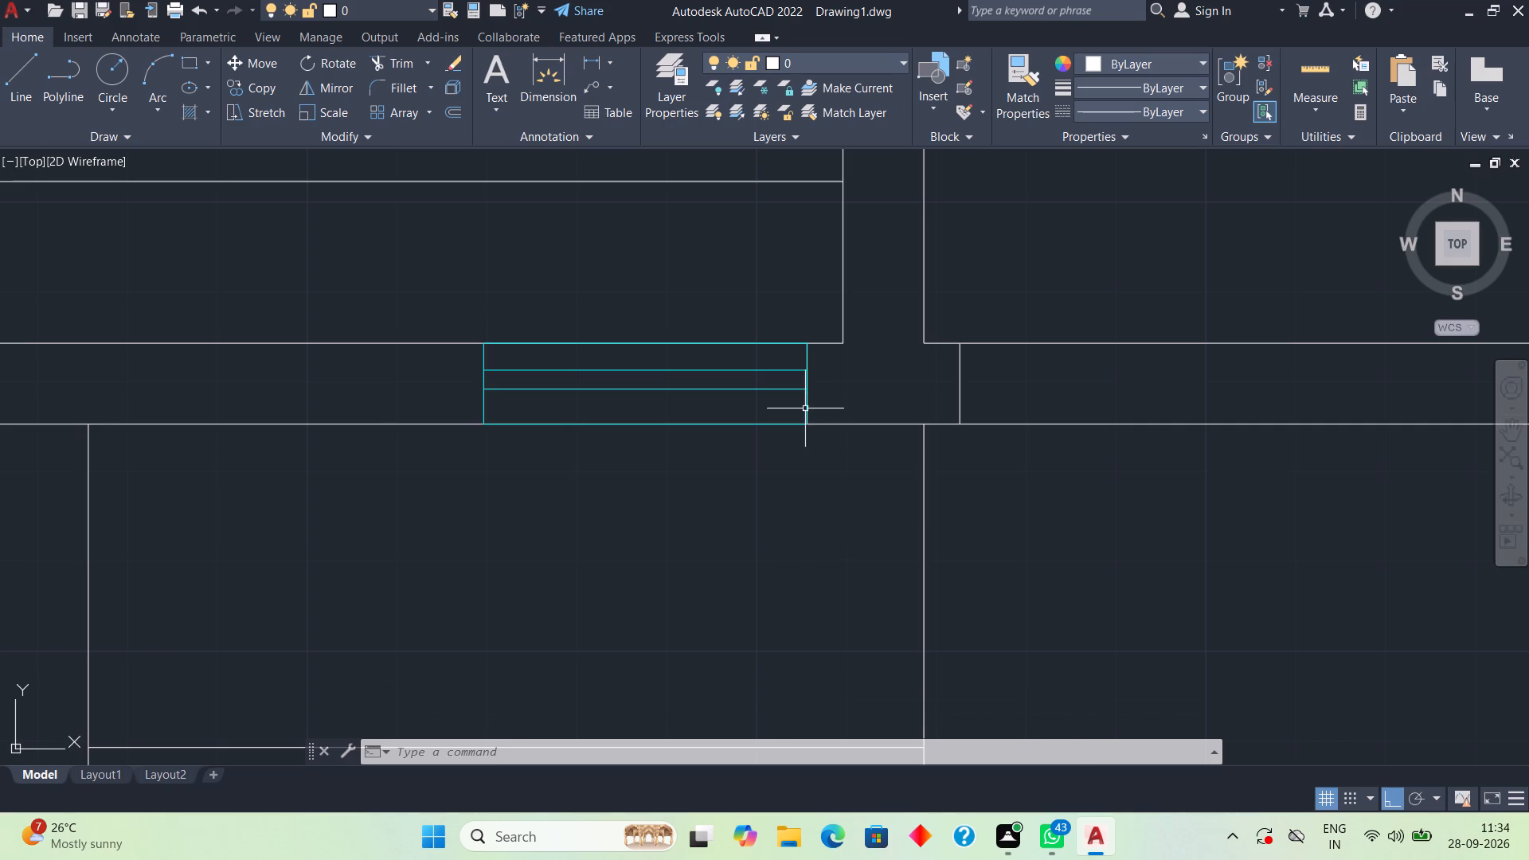
Copy the spare cyan window symbol into the upper-left room's top wall, placing its lower-right corner at the foot of the jamb line.
{"action": "scroll", "coordinate": [805, 408], "scroll_direction": "down", "scroll_amount": 1}
{"action": "middle_click_drag", "start_coordinate": [980, 393], "coordinate": [706, 590]}
{"action": "scroll", "coordinate": [706, 590], "scroll_direction": "down", "scroll_amount": 2}
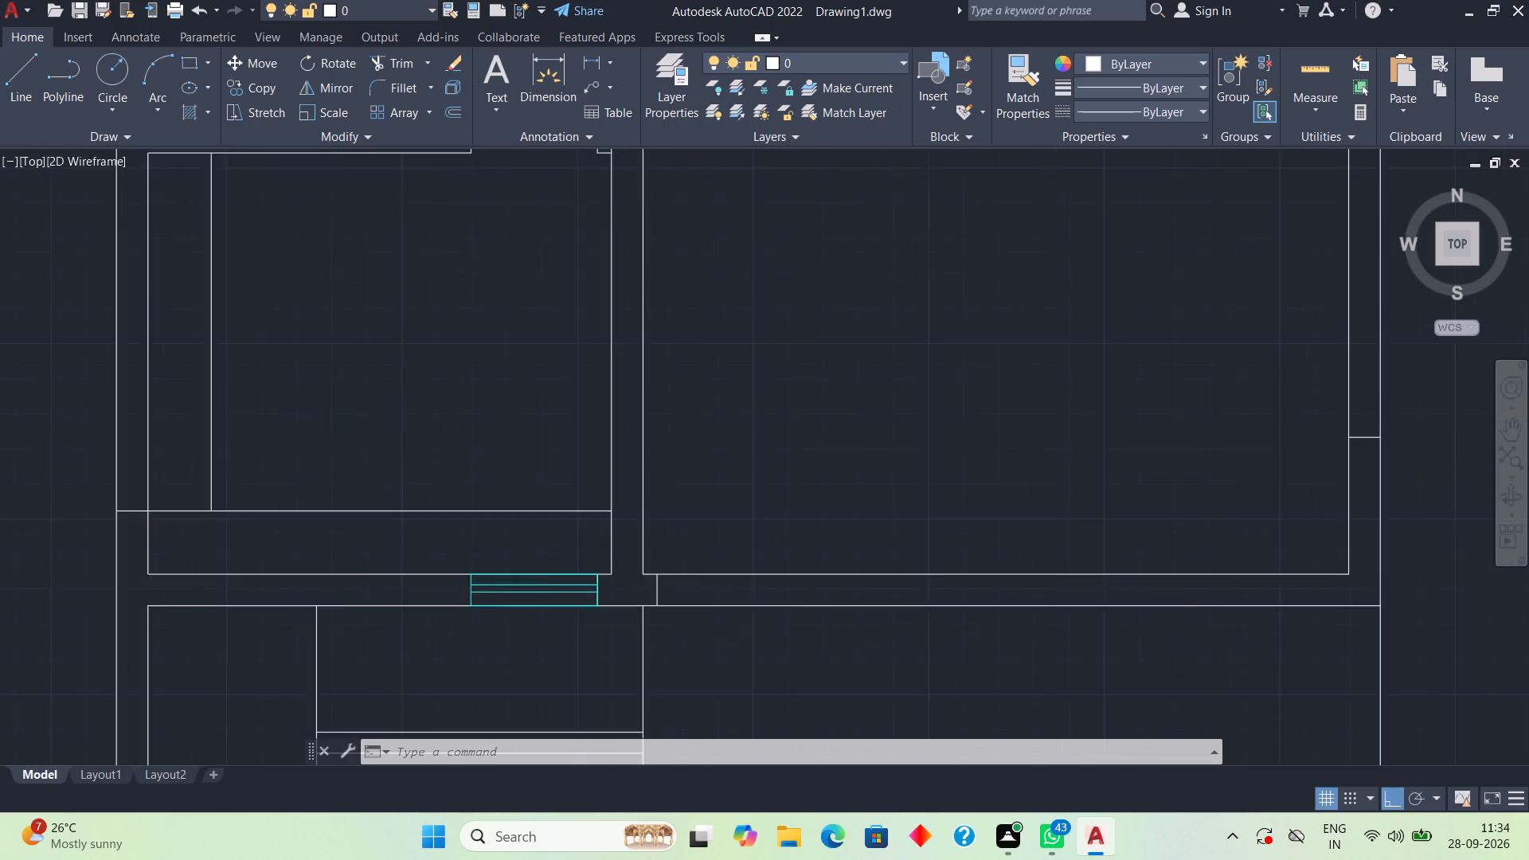
{"action": "scroll", "coordinate": [773, 438], "scroll_direction": "down", "scroll_amount": 1}
{"action": "middle_click_drag", "start_coordinate": [784, 440], "coordinate": [739, 697]}
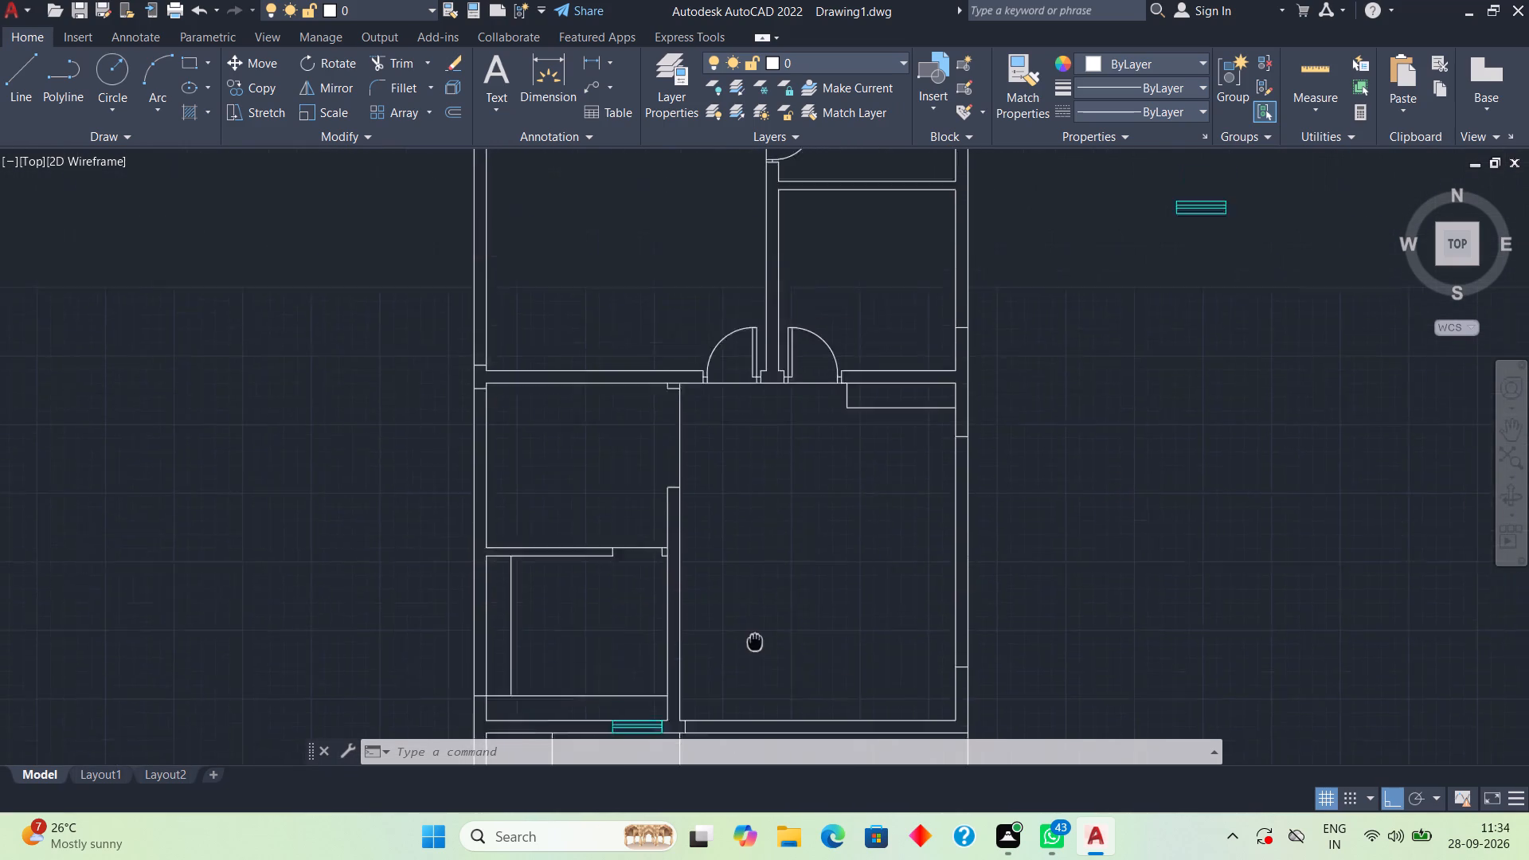
{"action": "middle_click_drag", "start_coordinate": [739, 697], "coordinate": [703, 835]}
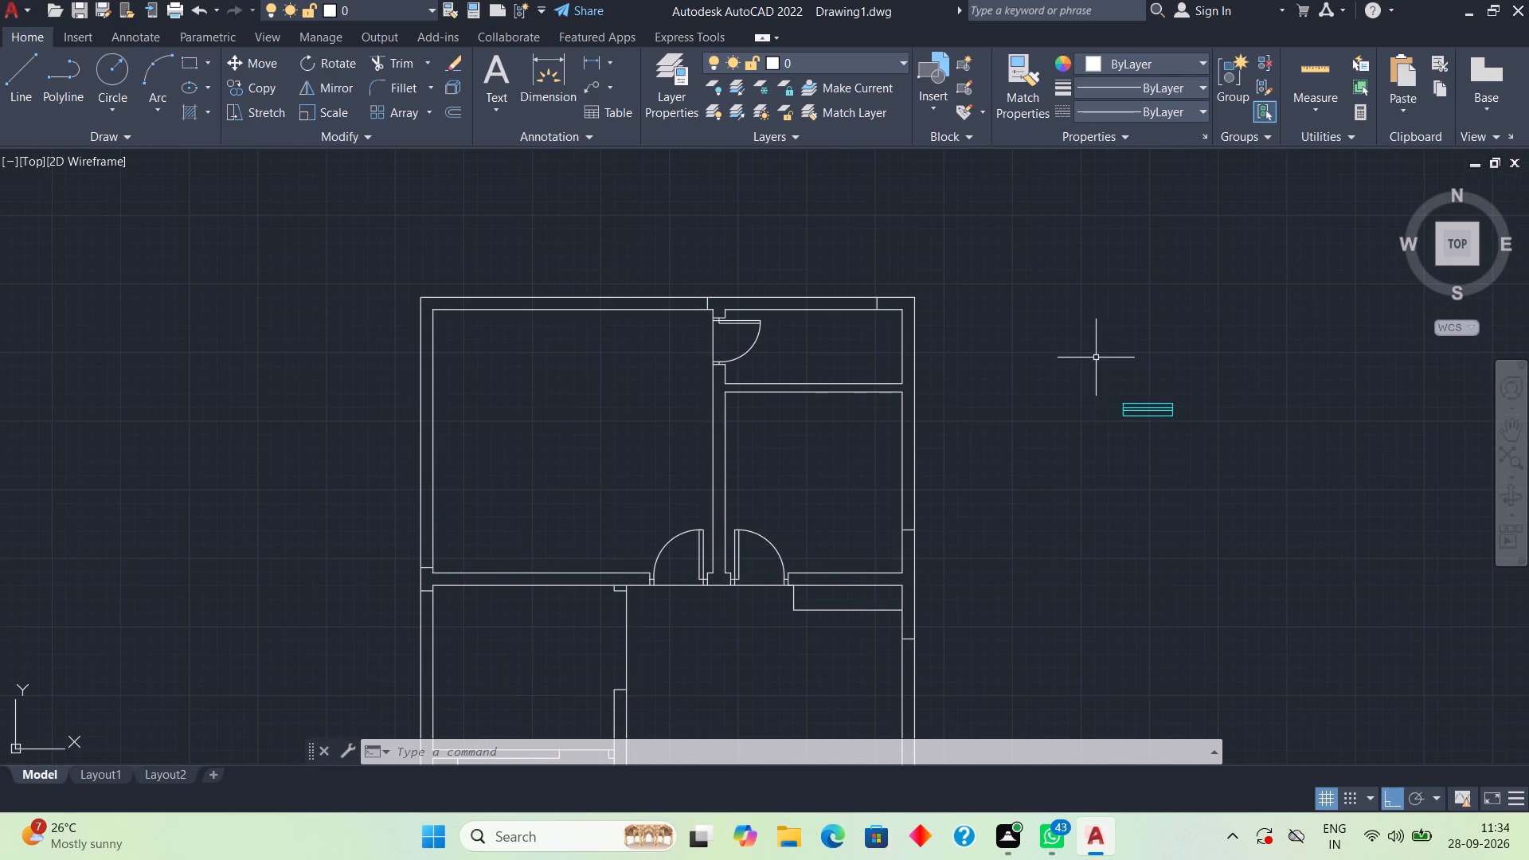
{"action": "left_click", "coordinate": [1093, 357]}
{"action": "left_click", "coordinate": [1181, 440]}
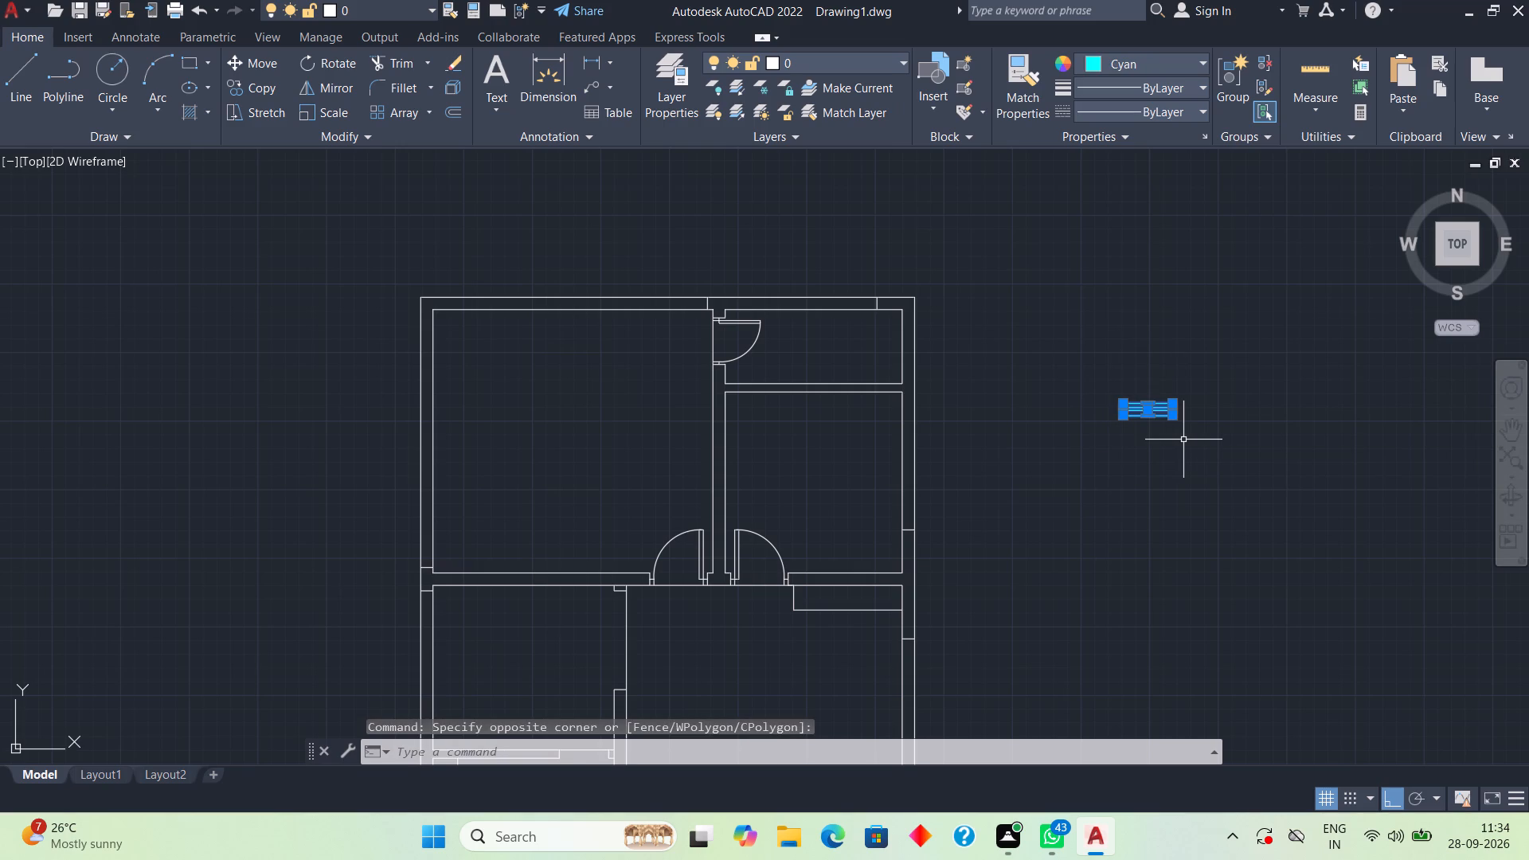
{"action": "key", "text": "c"}
{"action": "type", "text": "o"}
{"action": "key", "text": "space"}
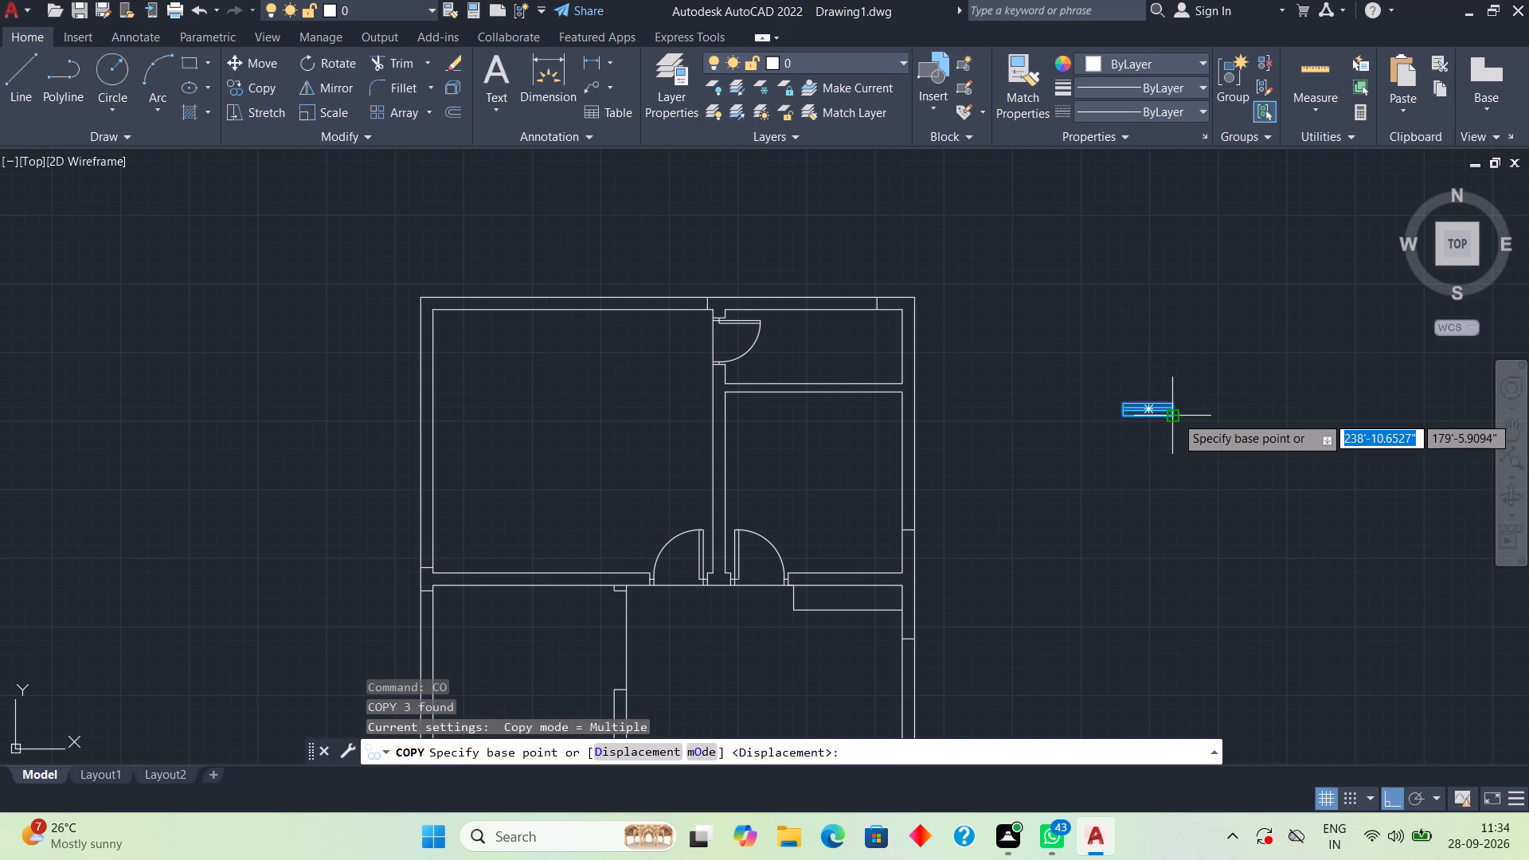
{"action": "left_click", "coordinate": [1175, 416]}
{"action": "scroll", "coordinate": [620, 265], "scroll_direction": "up", "scroll_amount": 4}
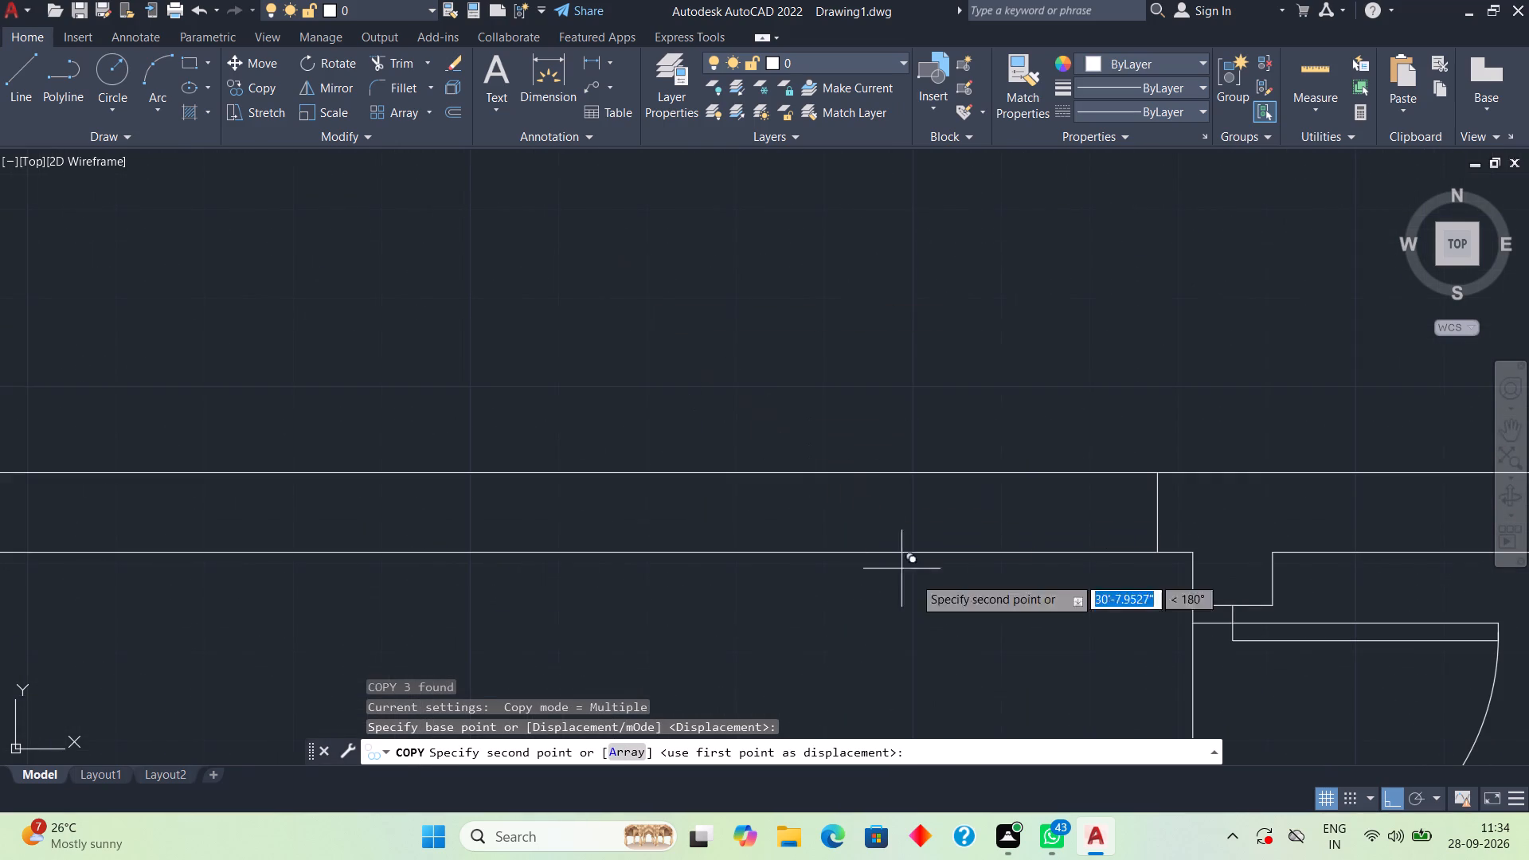
{"action": "left_click", "coordinate": [1161, 555]}
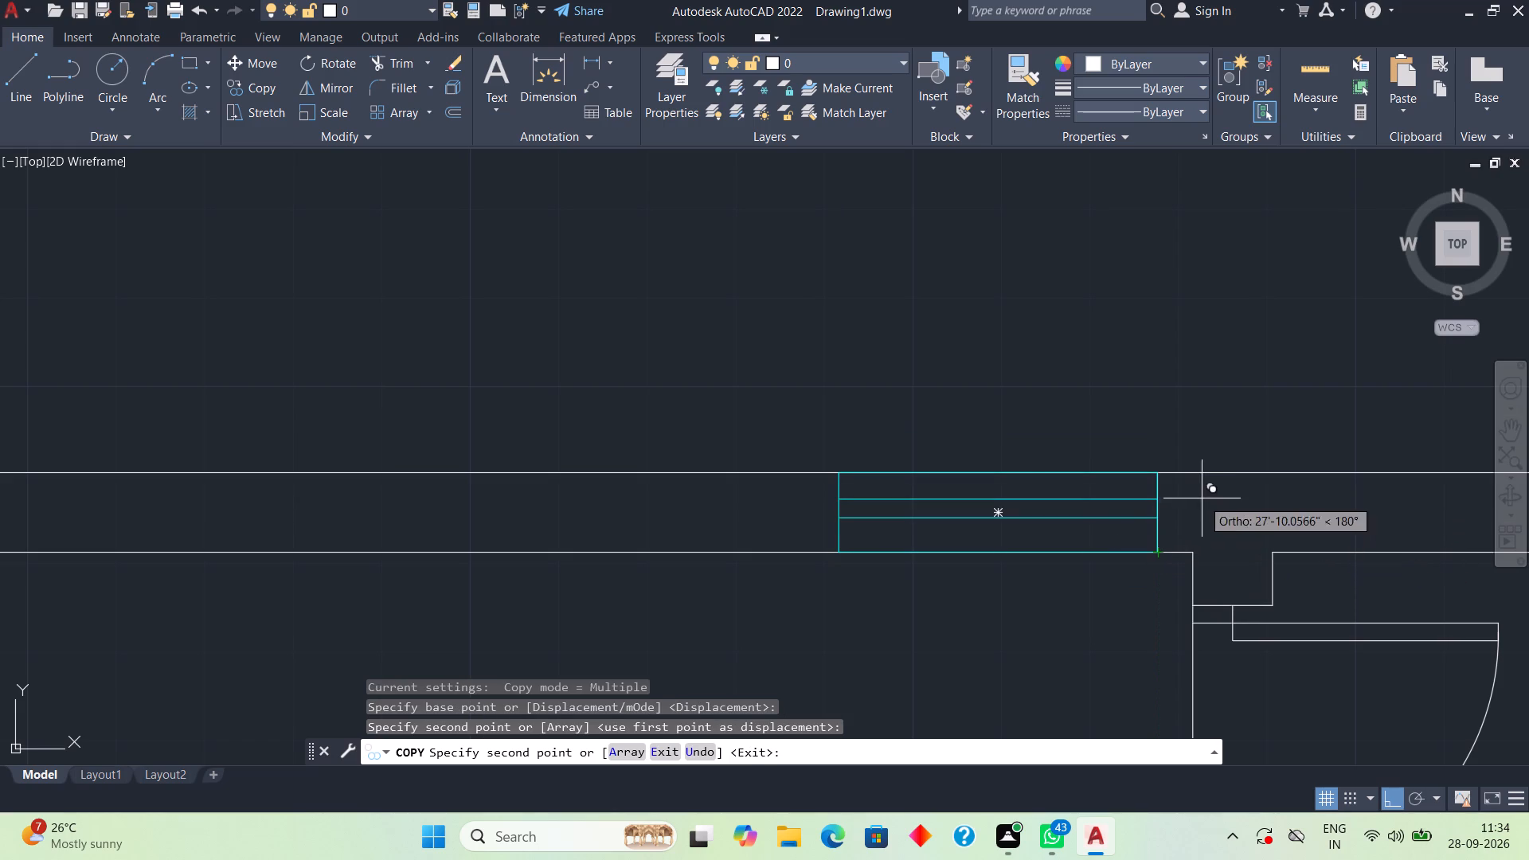
{"action": "scroll", "coordinate": [679, 378], "scroll_direction": "down", "scroll_amount": 2}
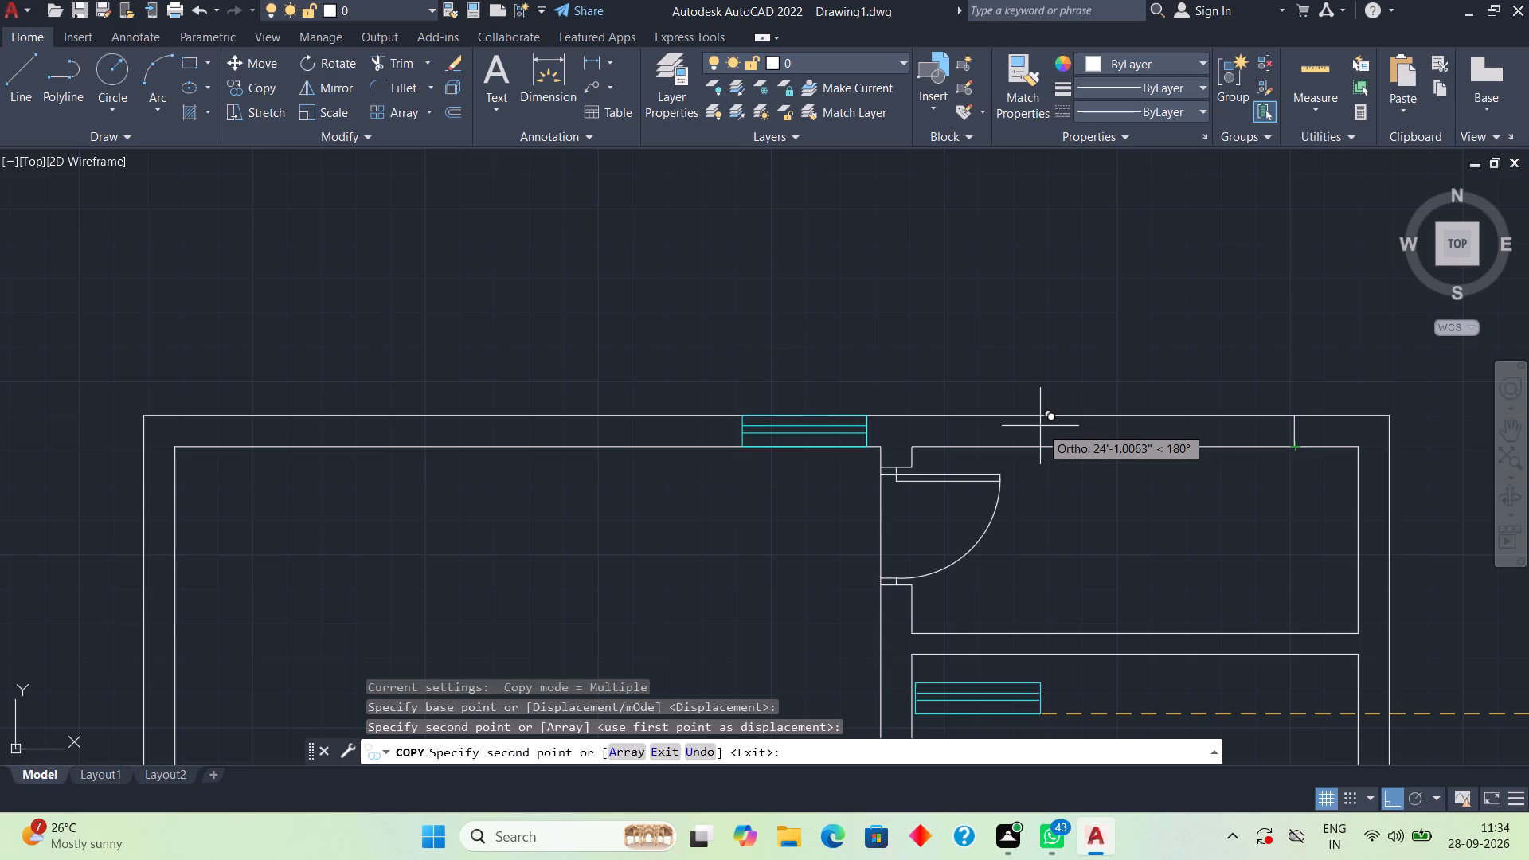
{"action": "key", "text": "space"}
Rotate the spare window symbol outside the plan 270° about its lower-right corner so it stands vertical.
{"action": "scroll", "coordinate": [1054, 440], "scroll_direction": "down", "scroll_amount": 4}
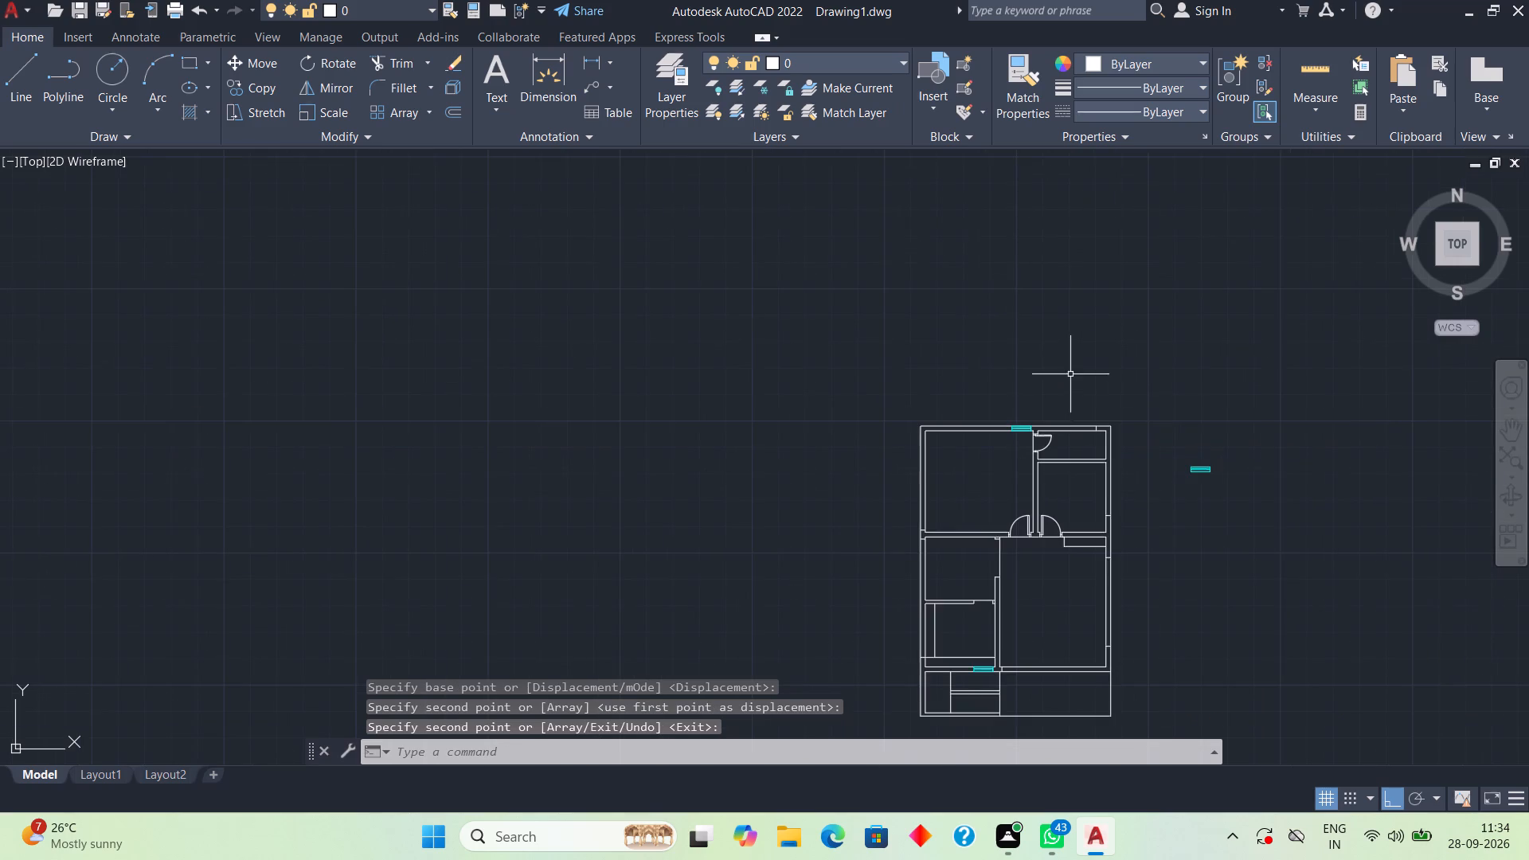
{"action": "scroll", "coordinate": [1378, 590], "scroll_direction": "up", "scroll_amount": 2}
{"action": "left_click", "coordinate": [822, 231]}
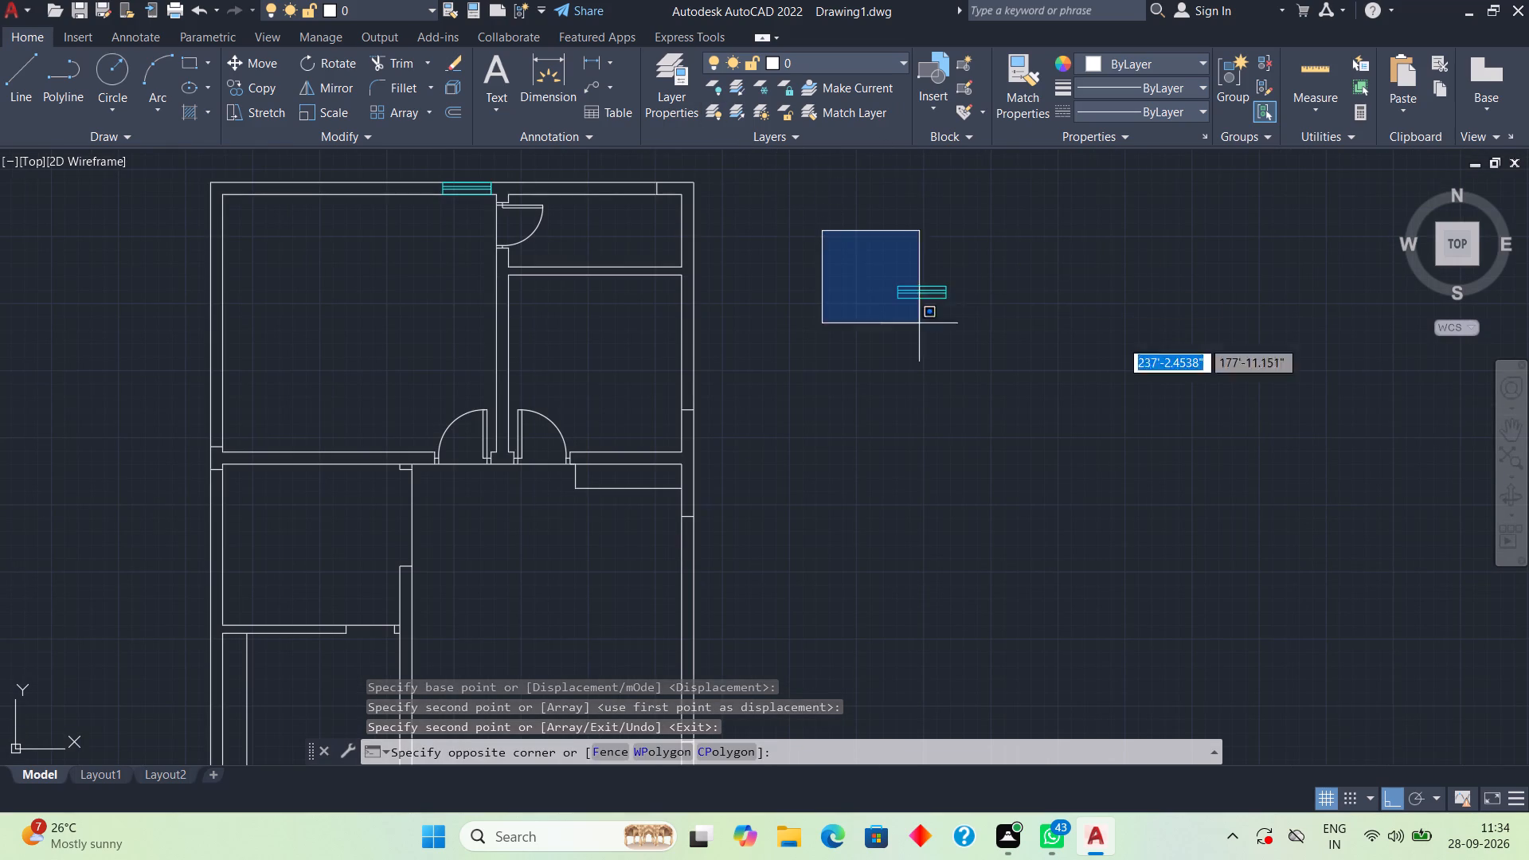
{"action": "left_click", "coordinate": [1003, 377]}
{"action": "type", "text": "ro"}
{"action": "key", "text": "space"}
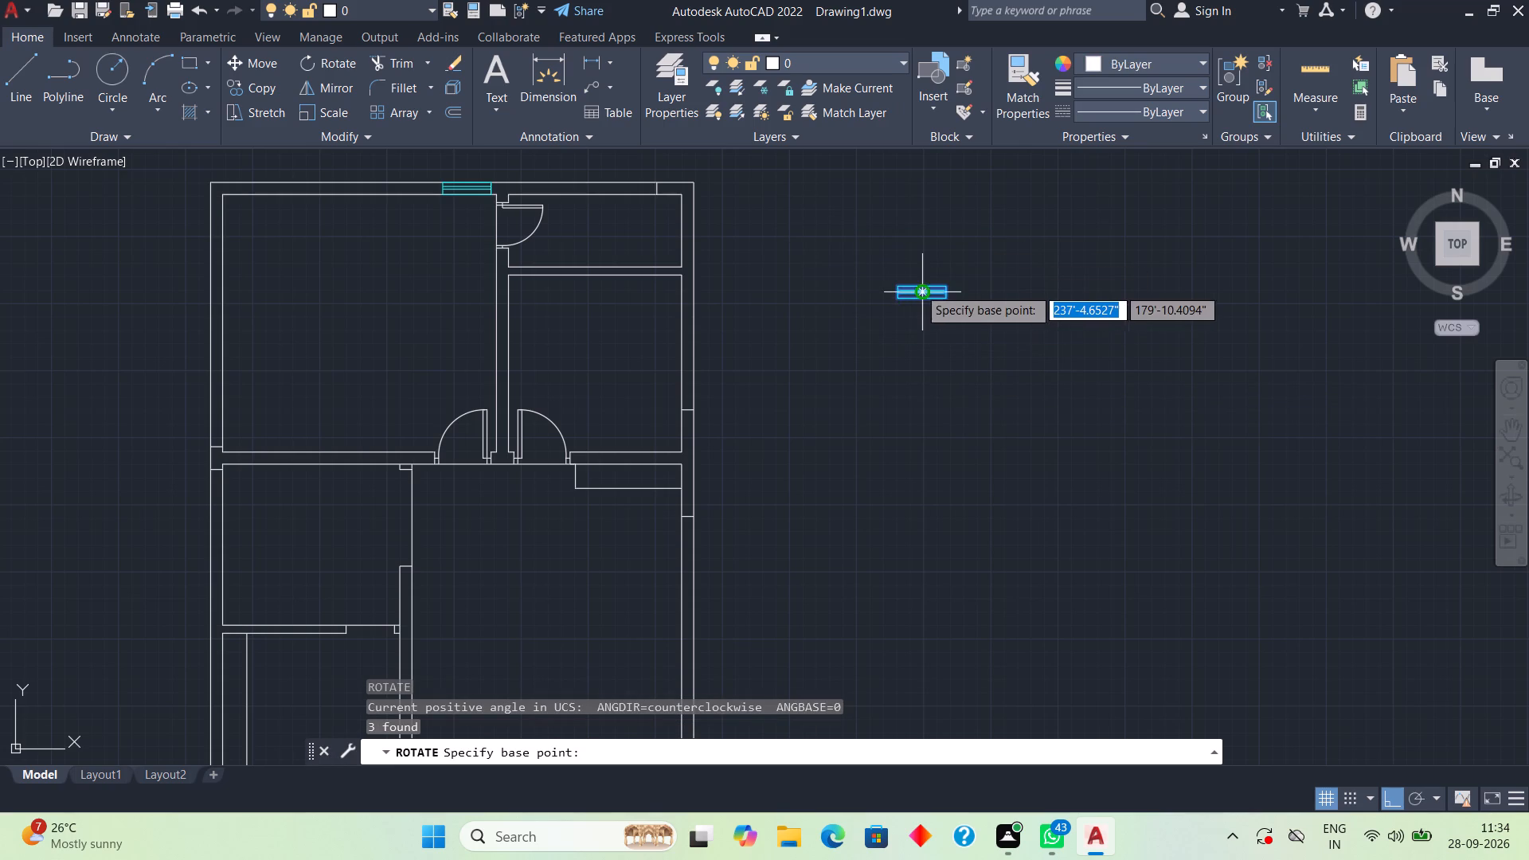
{"action": "left_click", "coordinate": [941, 297]}
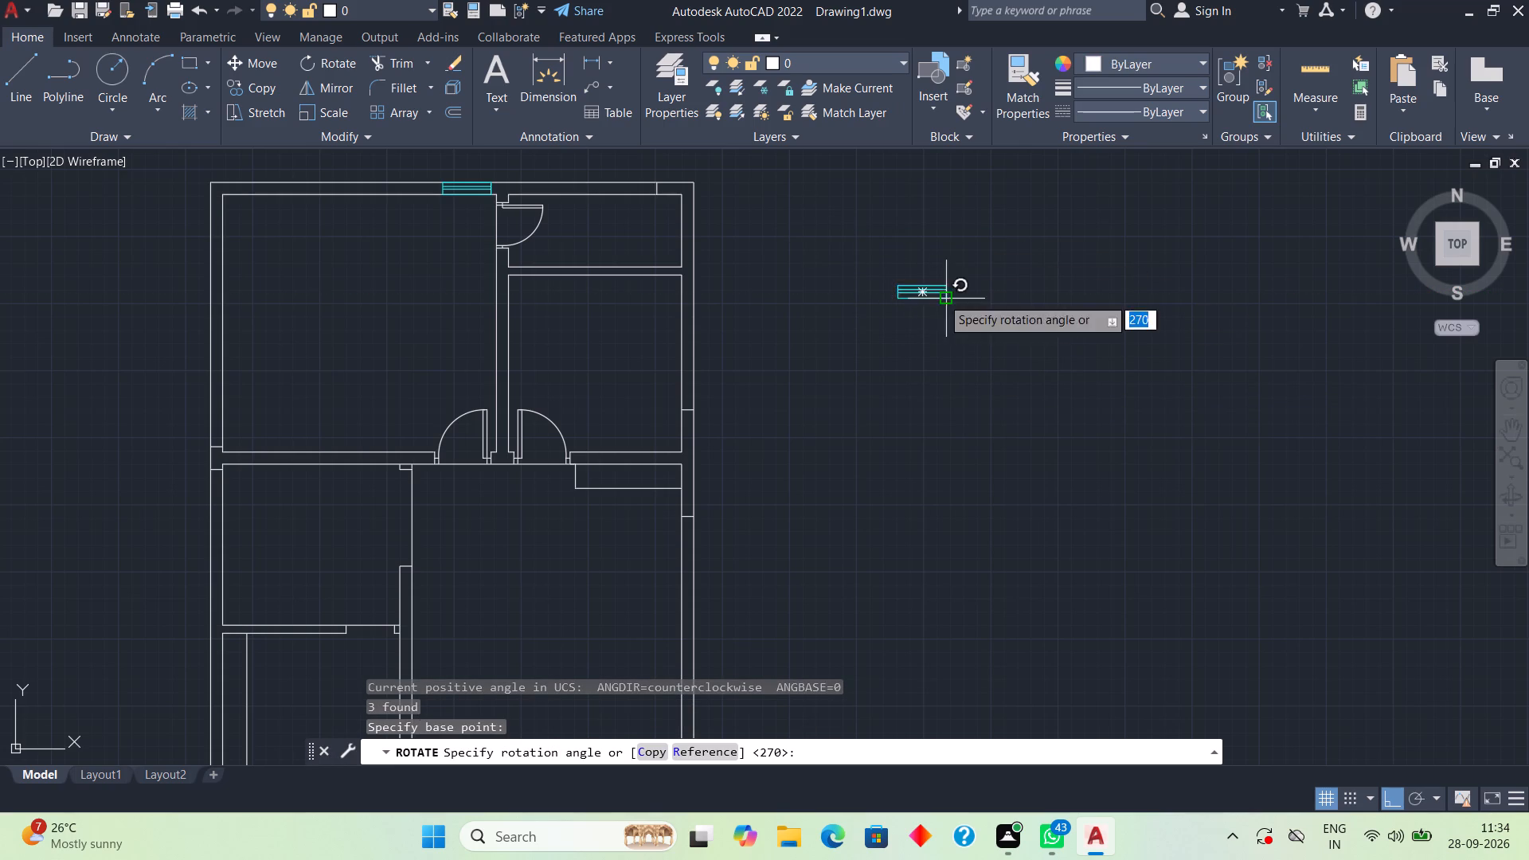
{"action": "left_click", "coordinate": [919, 349]}
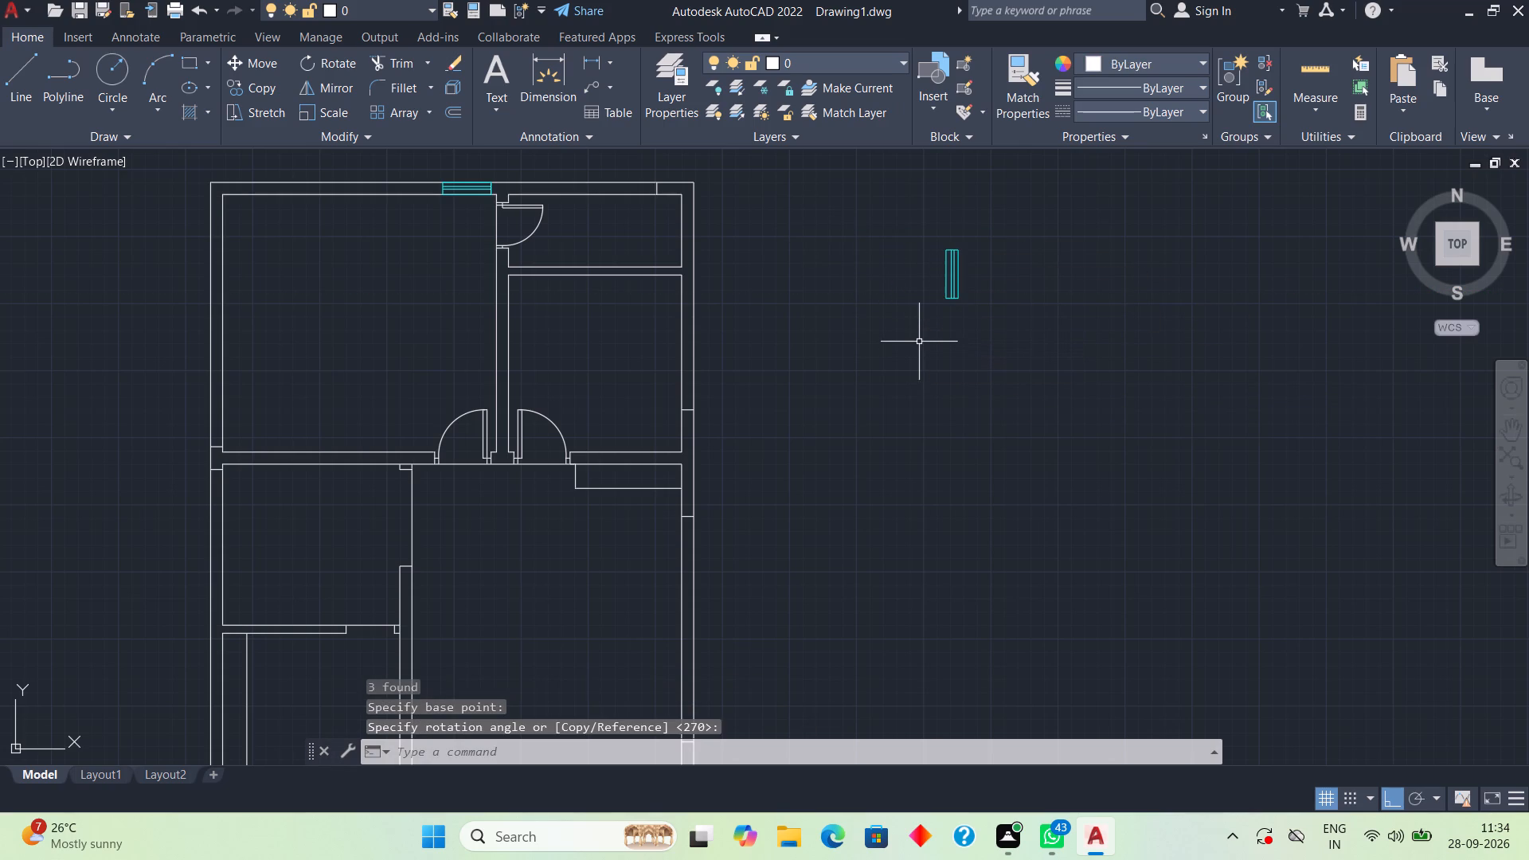
Copy the vertical window symbol into the right wall beside the upper-right room, placing its lower-left corner at the jamb line's inner end.
{"action": "left_click", "coordinate": [933, 225]}
{"action": "left_click", "coordinate": [973, 320]}
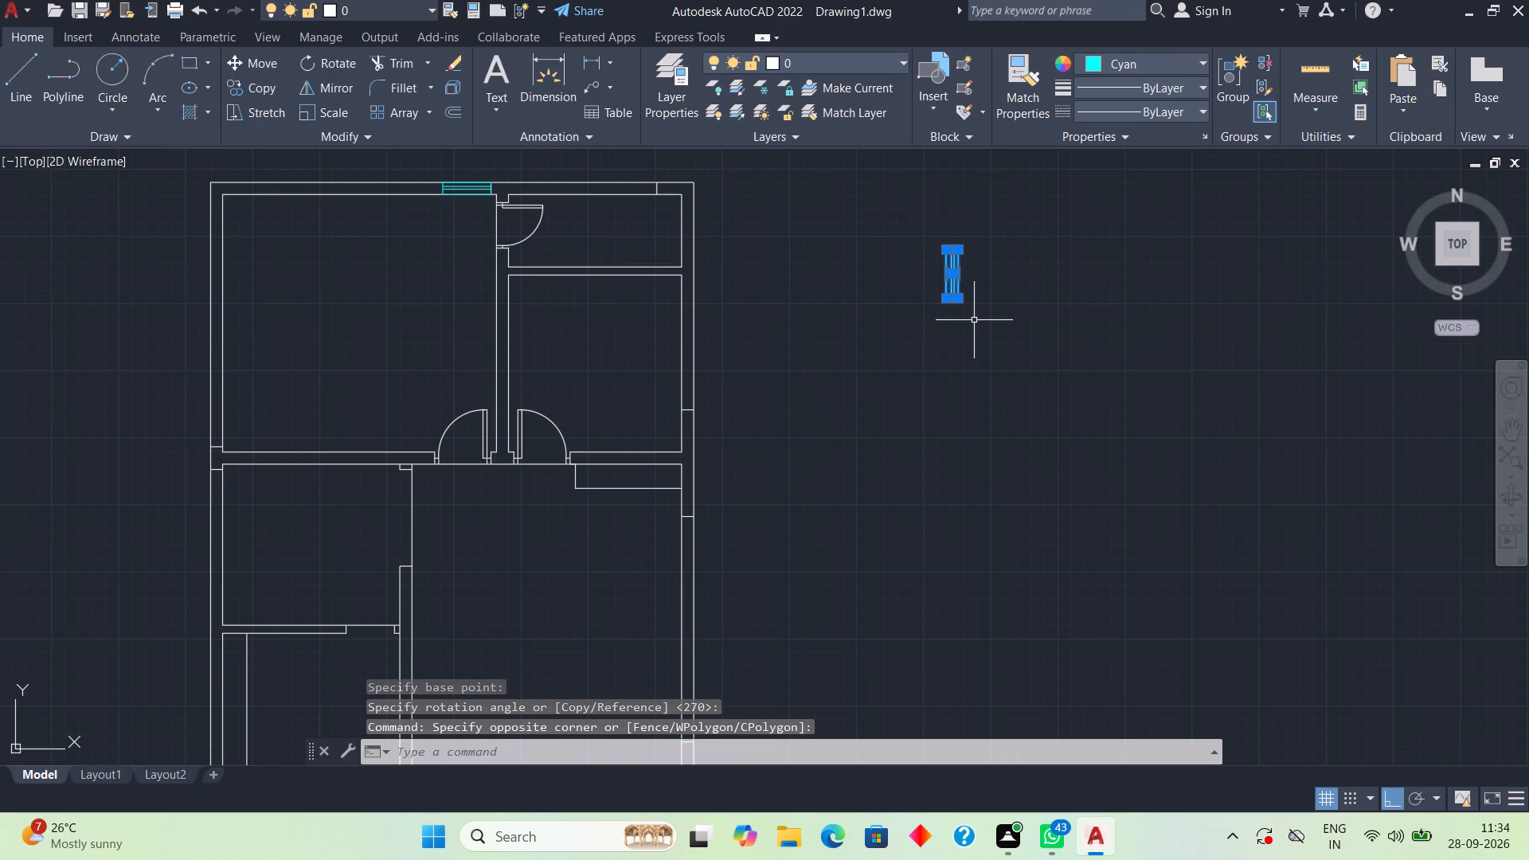
{"action": "type", "text": "co"}
{"action": "key", "text": "Return"}
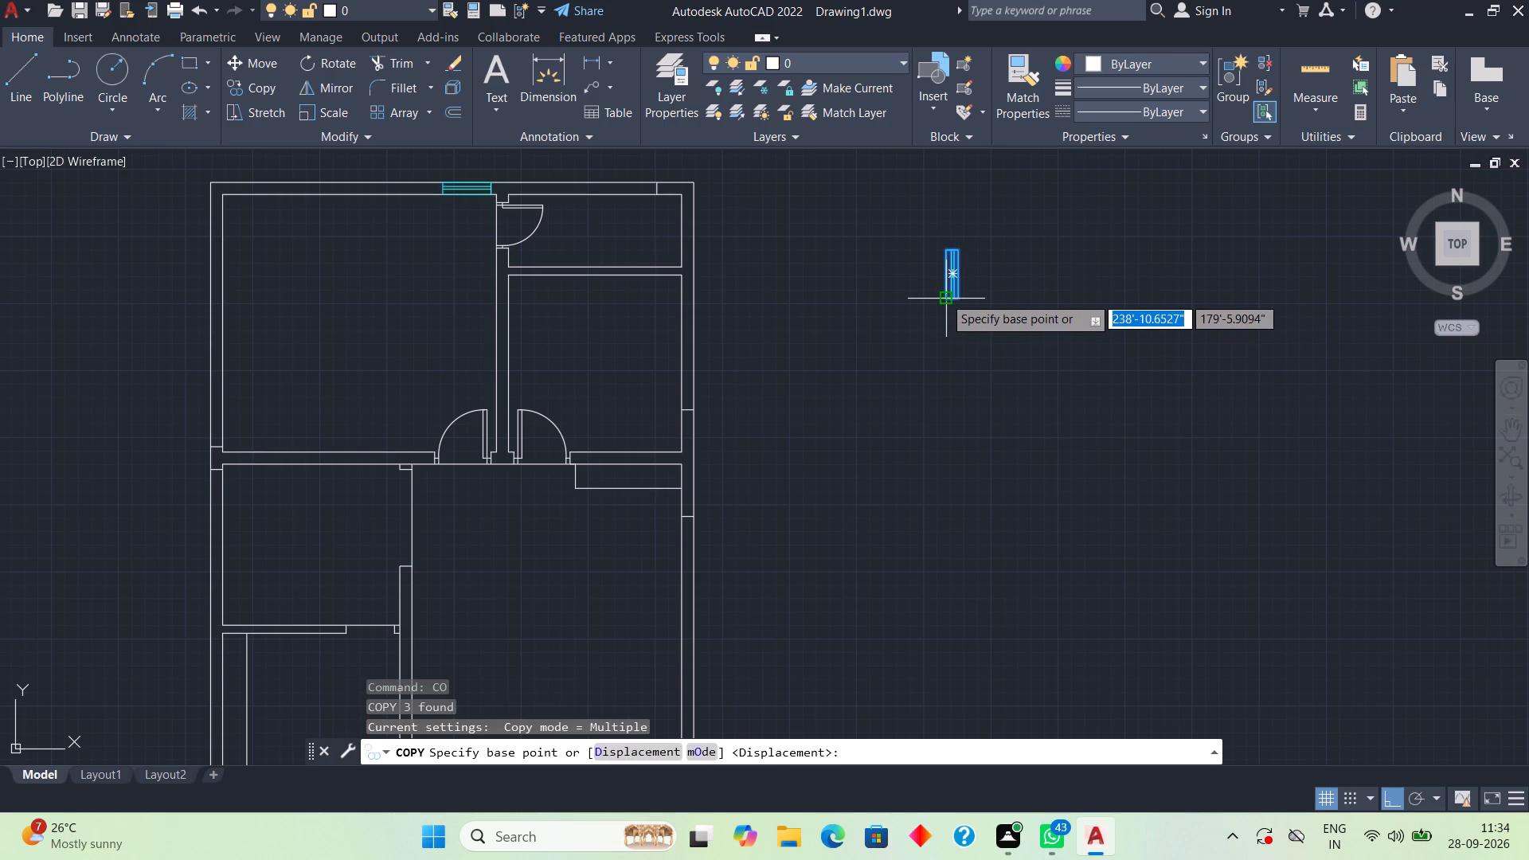
{"action": "left_click", "coordinate": [944, 296]}
{"action": "scroll", "coordinate": [653, 405], "scroll_direction": "up", "scroll_amount": 5}
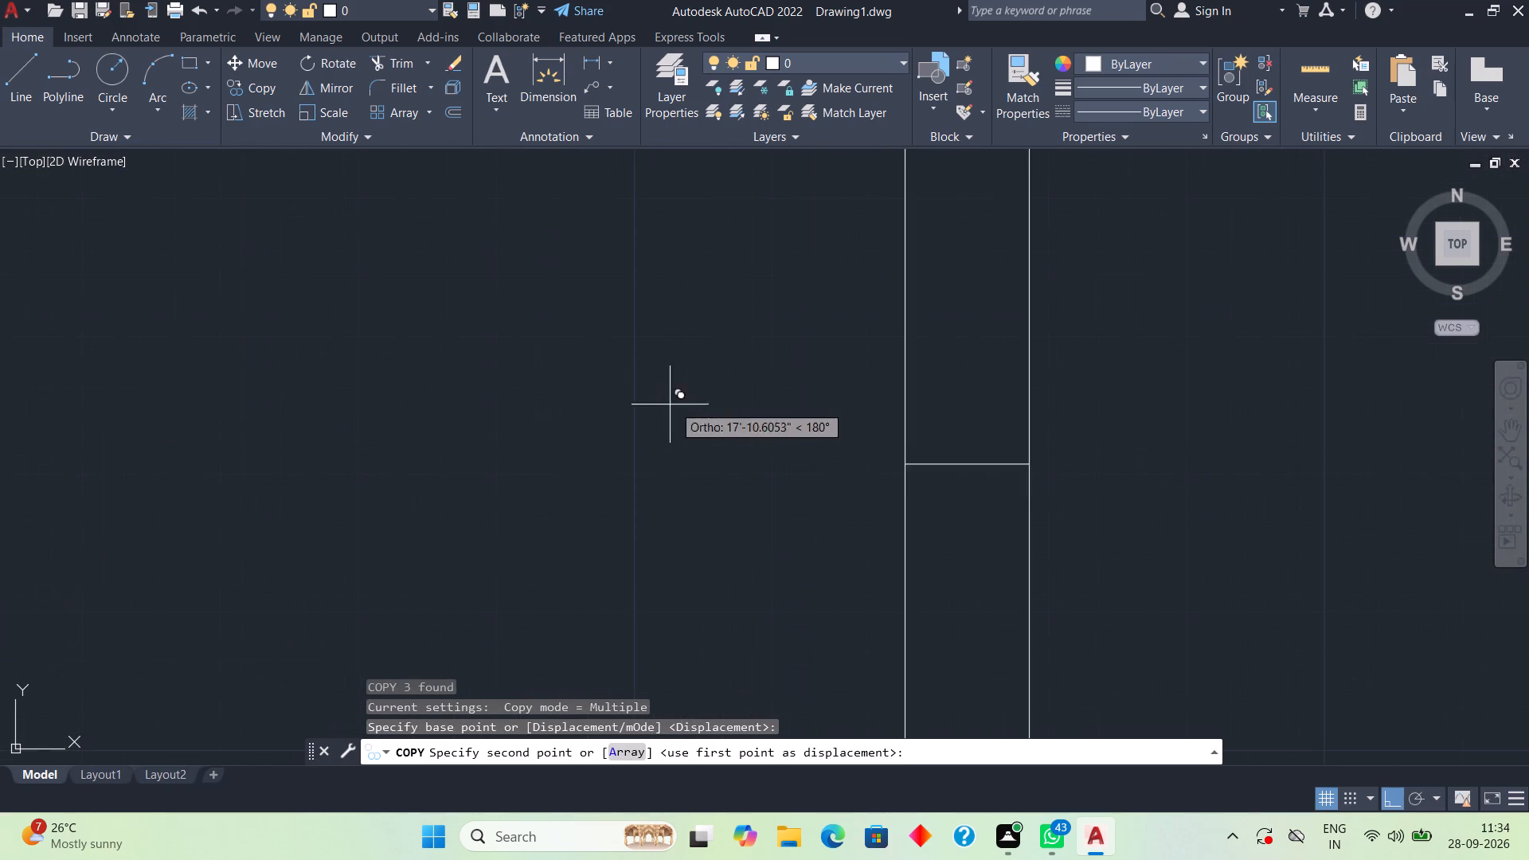
{"action": "left_click", "coordinate": [902, 464]}
{"action": "scroll", "coordinate": [934, 556], "scroll_direction": "down", "scroll_amount": 4}
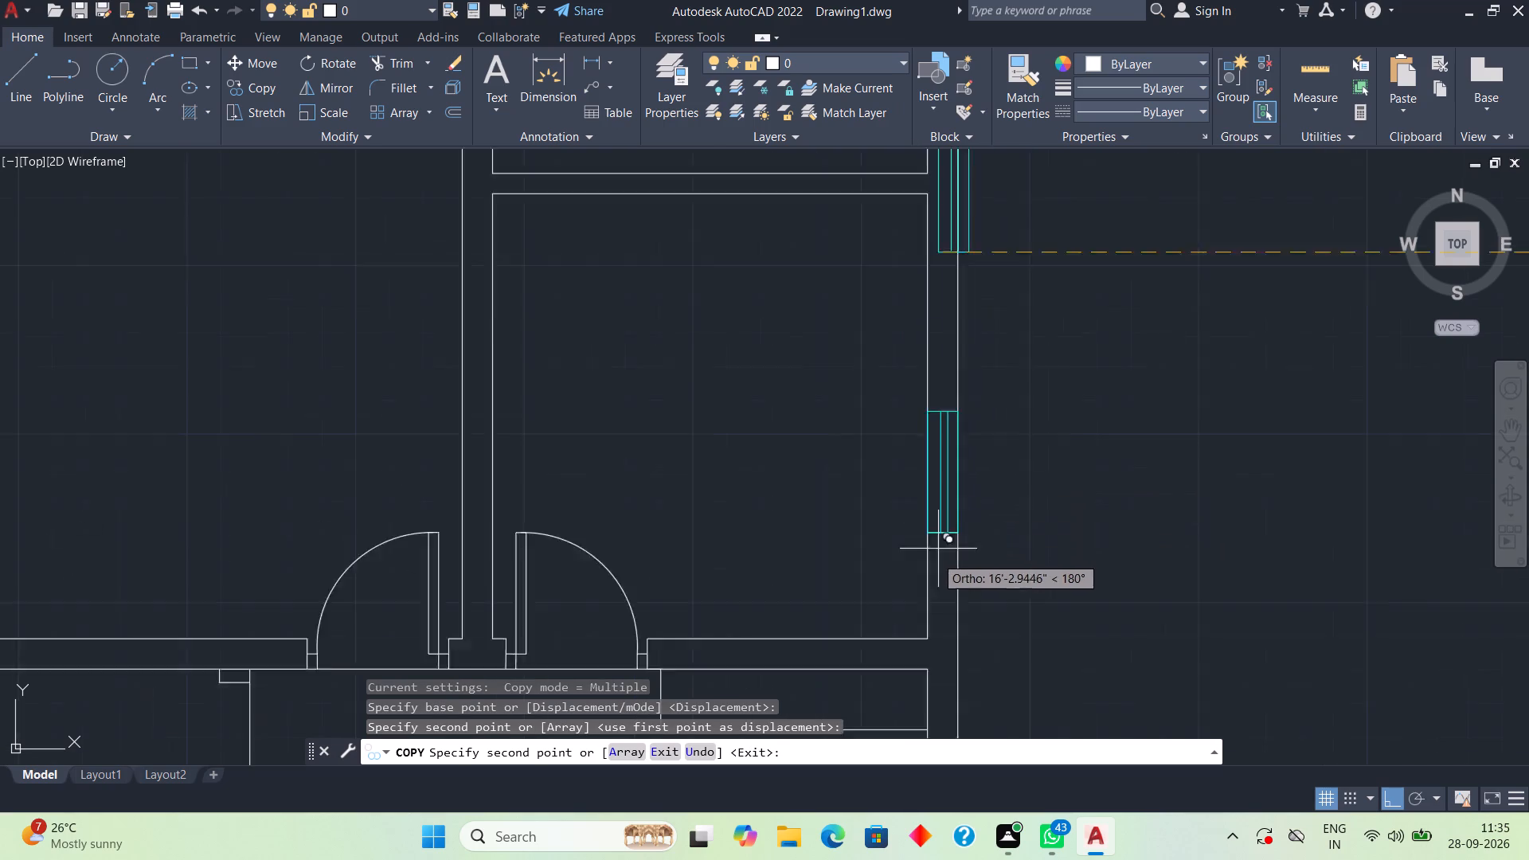
{"action": "scroll", "coordinate": [944, 543], "scroll_direction": "down", "scroll_amount": 1}
{"action": "scroll", "coordinate": [944, 669], "scroll_direction": "up", "scroll_amount": 4}
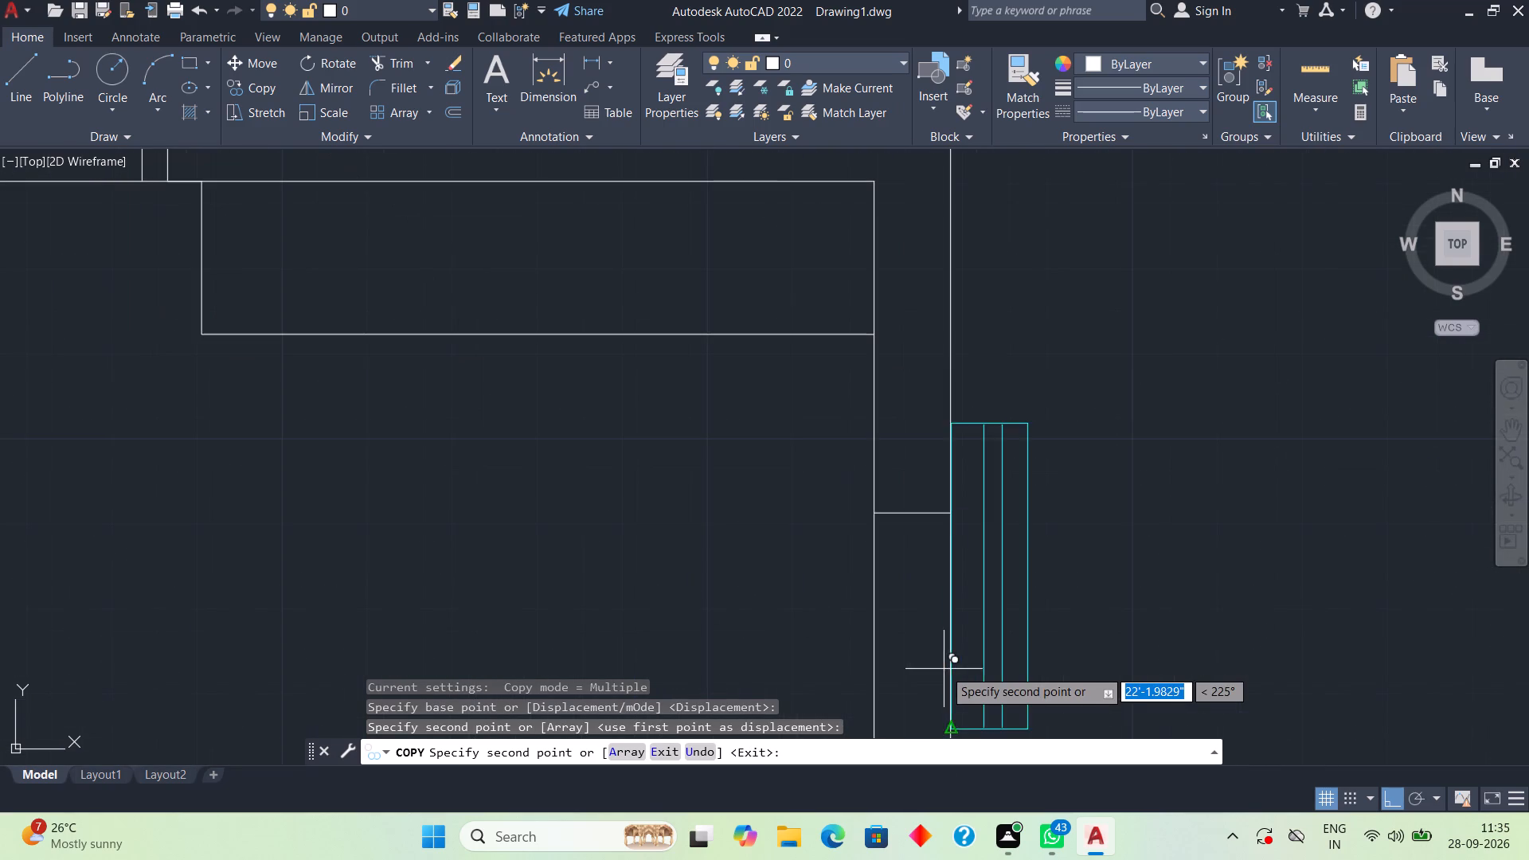
{"action": "scroll", "coordinate": [924, 414], "scroll_direction": "down", "scroll_amount": 3}
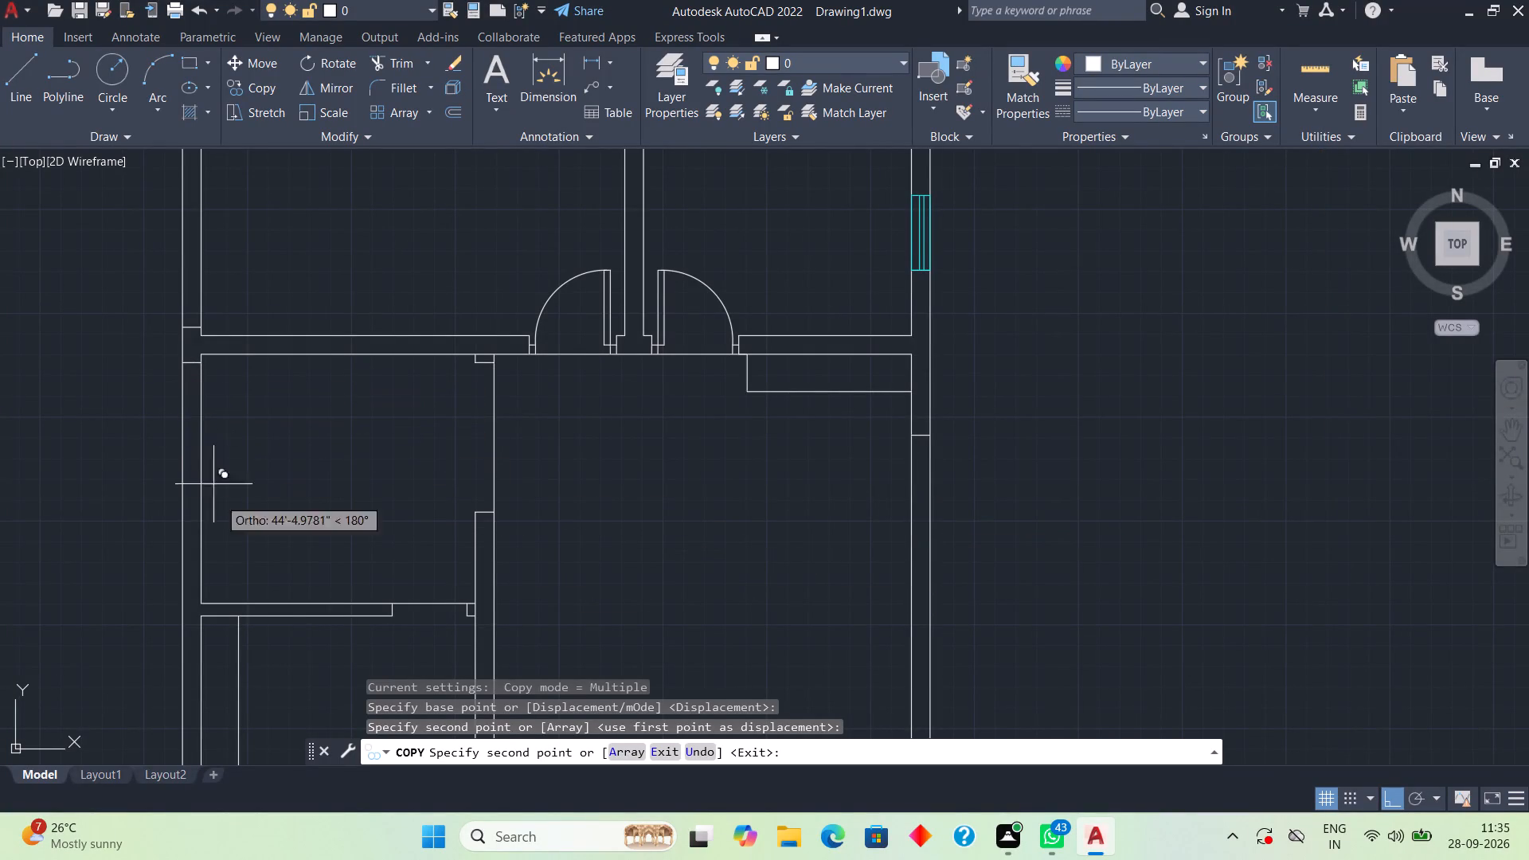
{"action": "key", "text": "space"}
Copy the vertical window symbol into the large room's right wall, placing its upper-right corner at the upper jamb line's outer end.
{"action": "scroll", "coordinate": [334, 578], "scroll_direction": "down", "scroll_amount": 3}
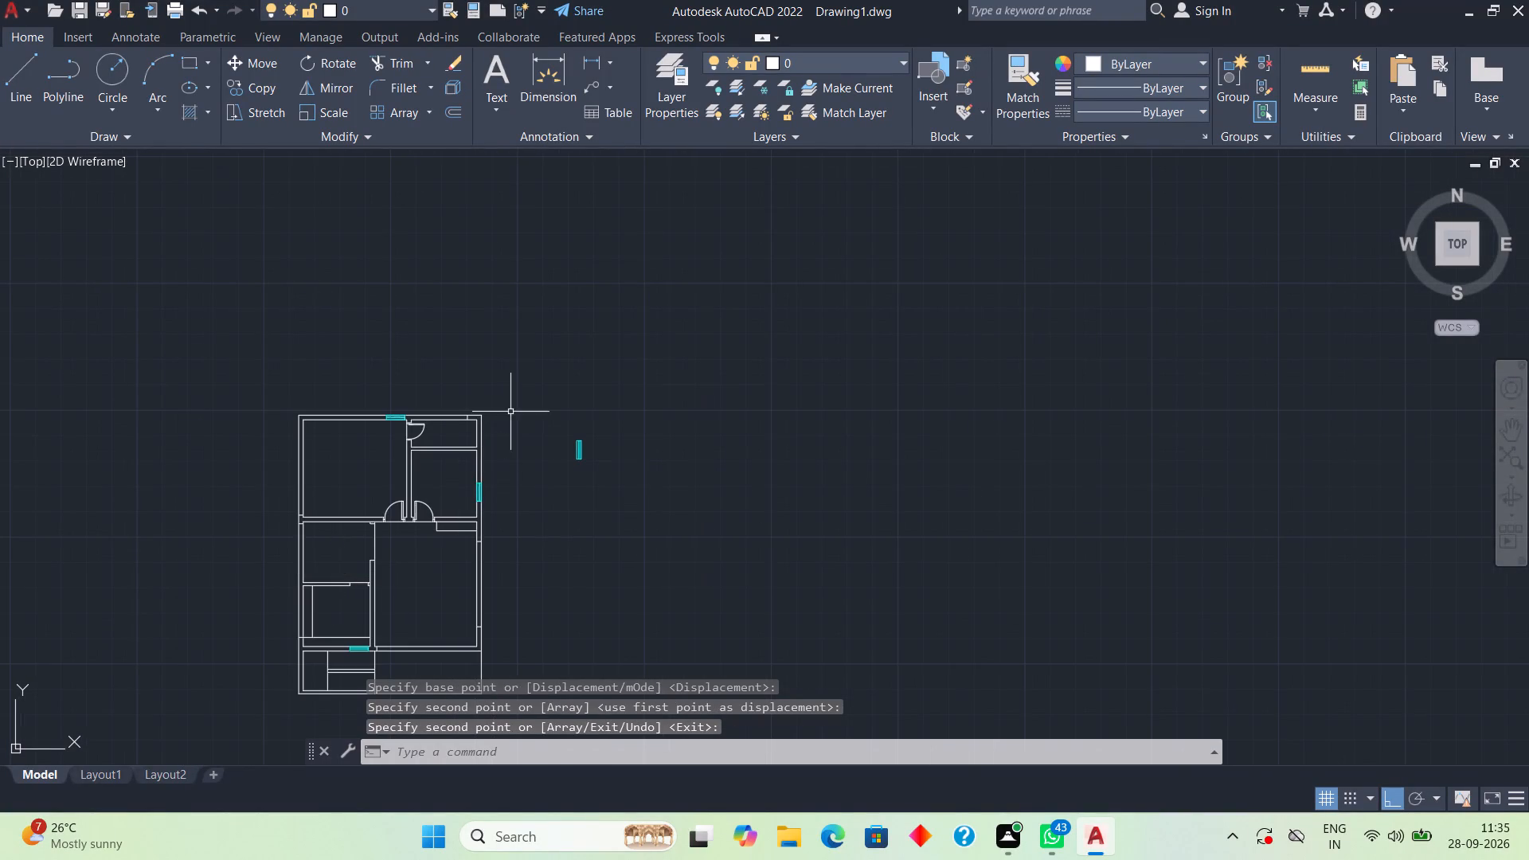
{"action": "left_click", "coordinate": [510, 412]}
{"action": "left_click", "coordinate": [800, 568]}
{"action": "type", "text": "co"}
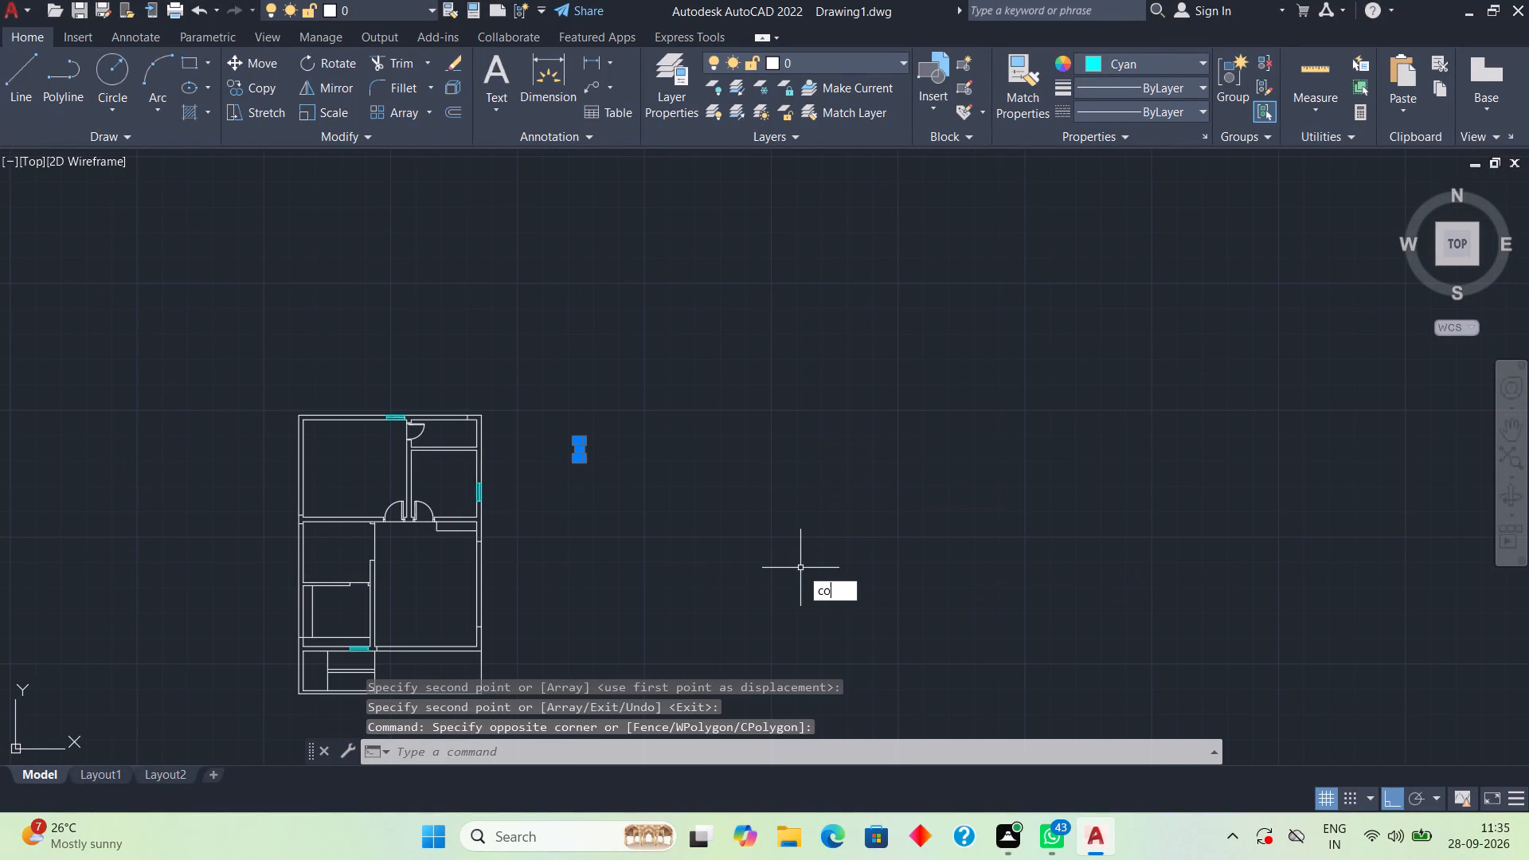
{"action": "key", "text": "space"}
{"action": "scroll", "coordinate": [618, 409], "scroll_direction": "up", "scroll_amount": 3}
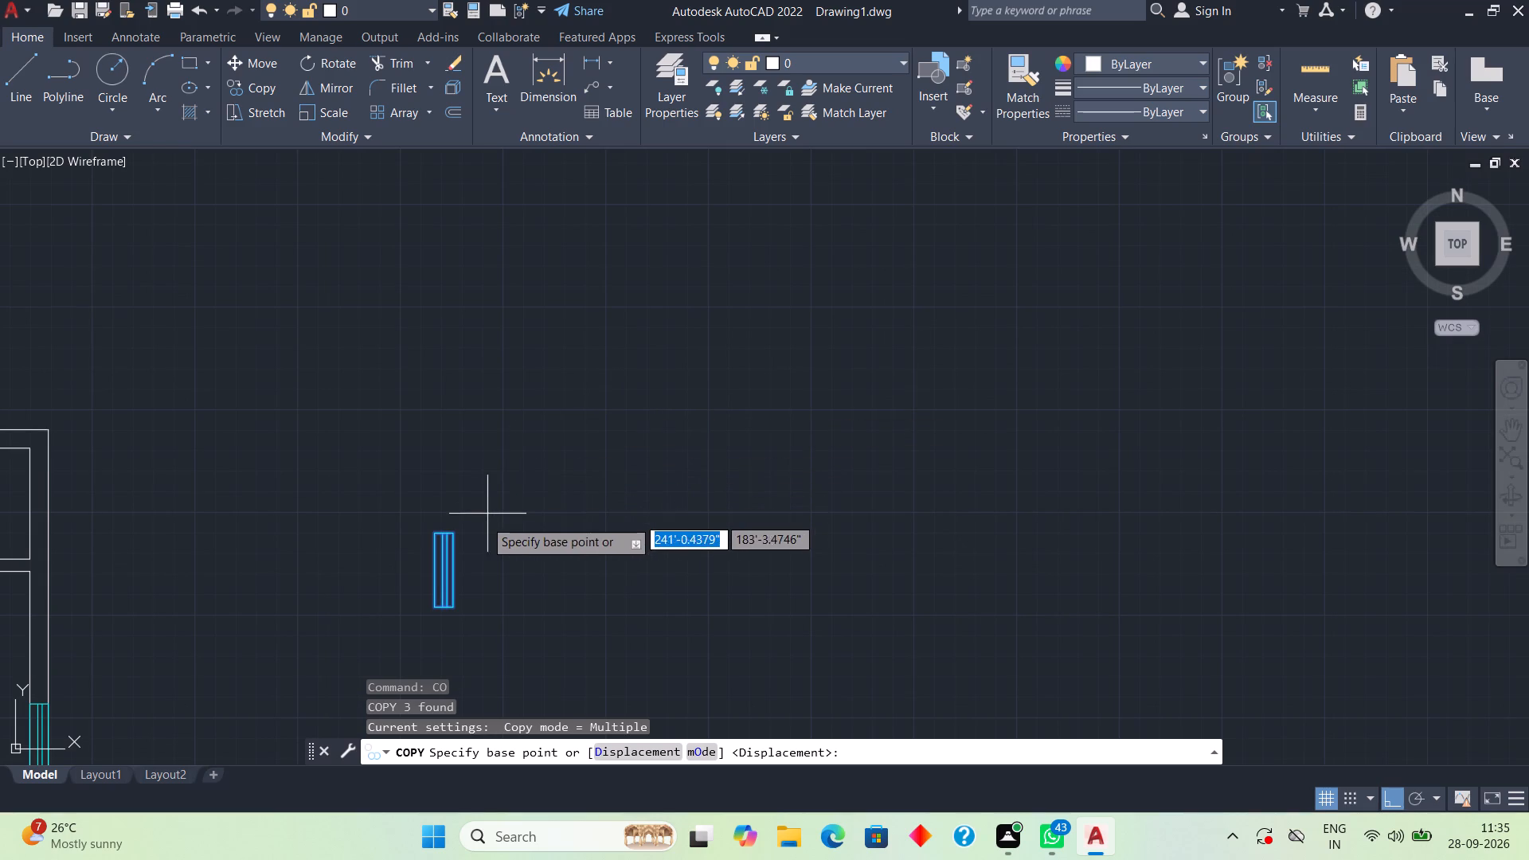
{"action": "left_click", "coordinate": [453, 534]}
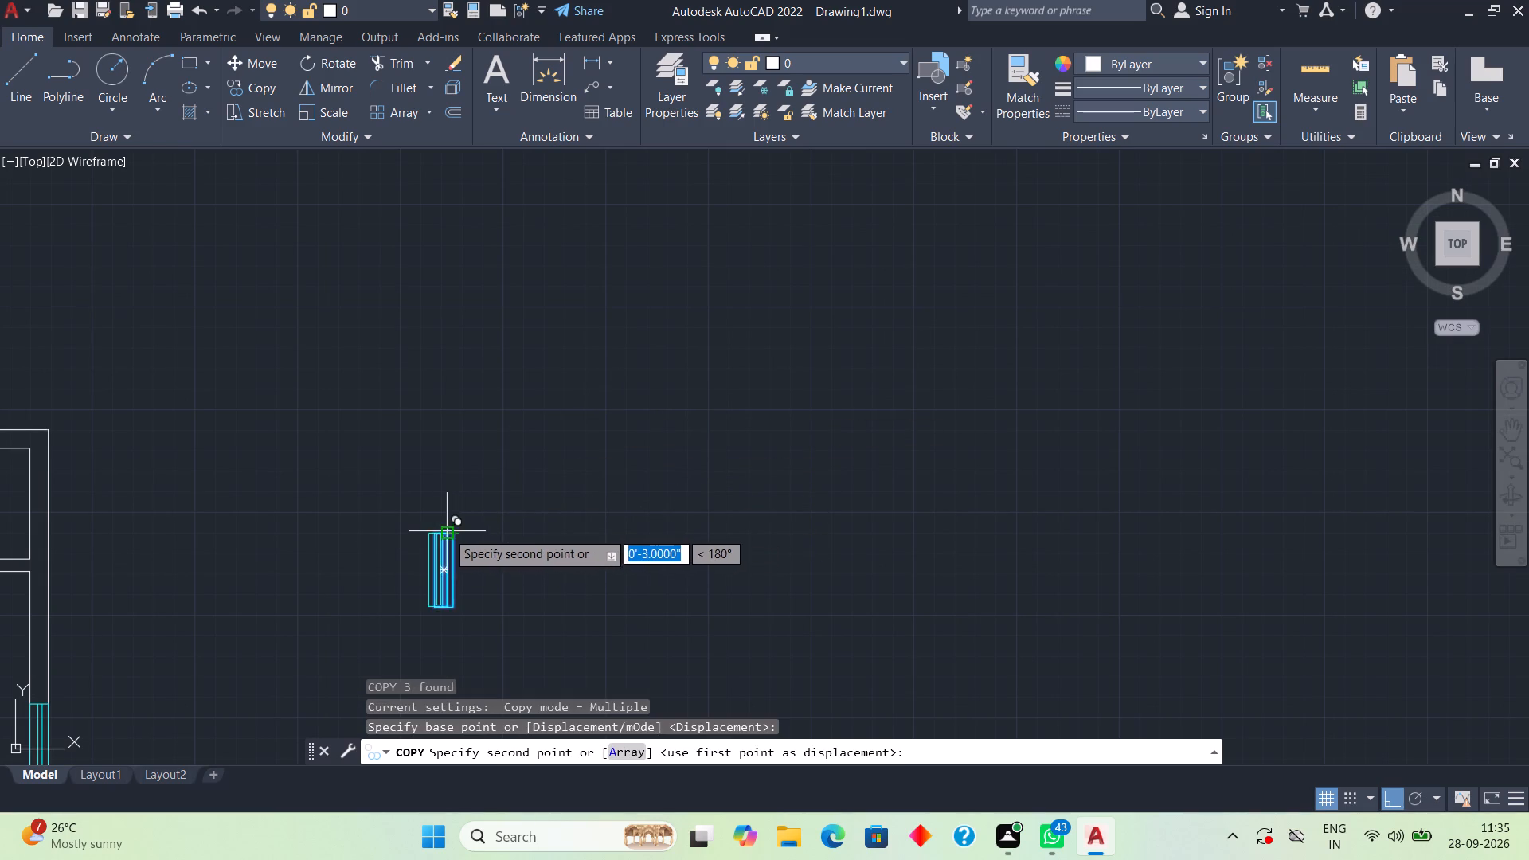
{"action": "scroll", "coordinate": [445, 531], "scroll_direction": "down", "scroll_amount": 4}
{"action": "scroll", "coordinate": [319, 694], "scroll_direction": "up", "scroll_amount": 4}
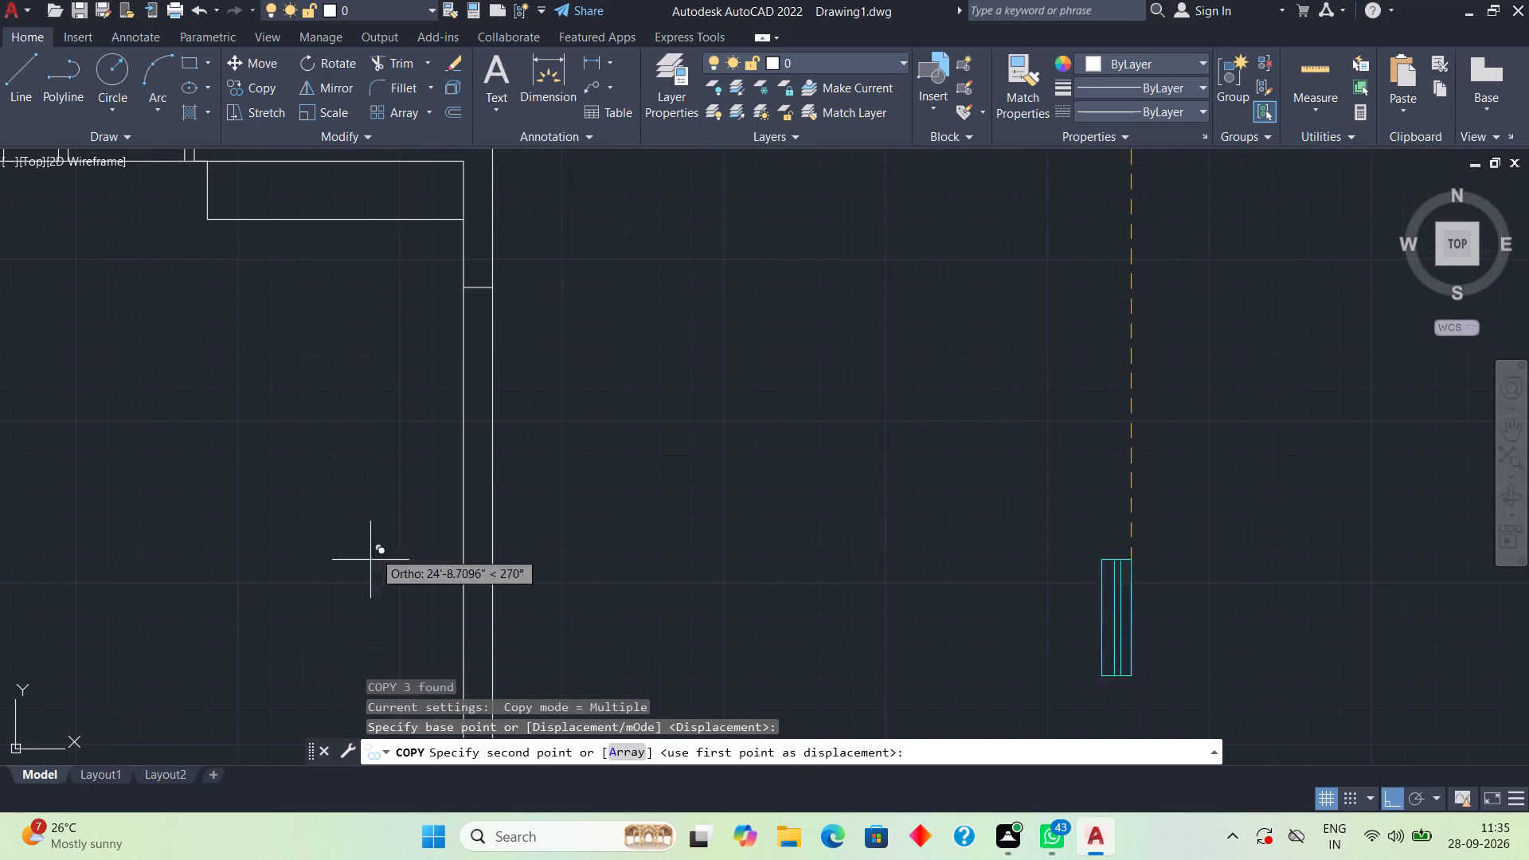
{"action": "left_click", "coordinate": [491, 287]}
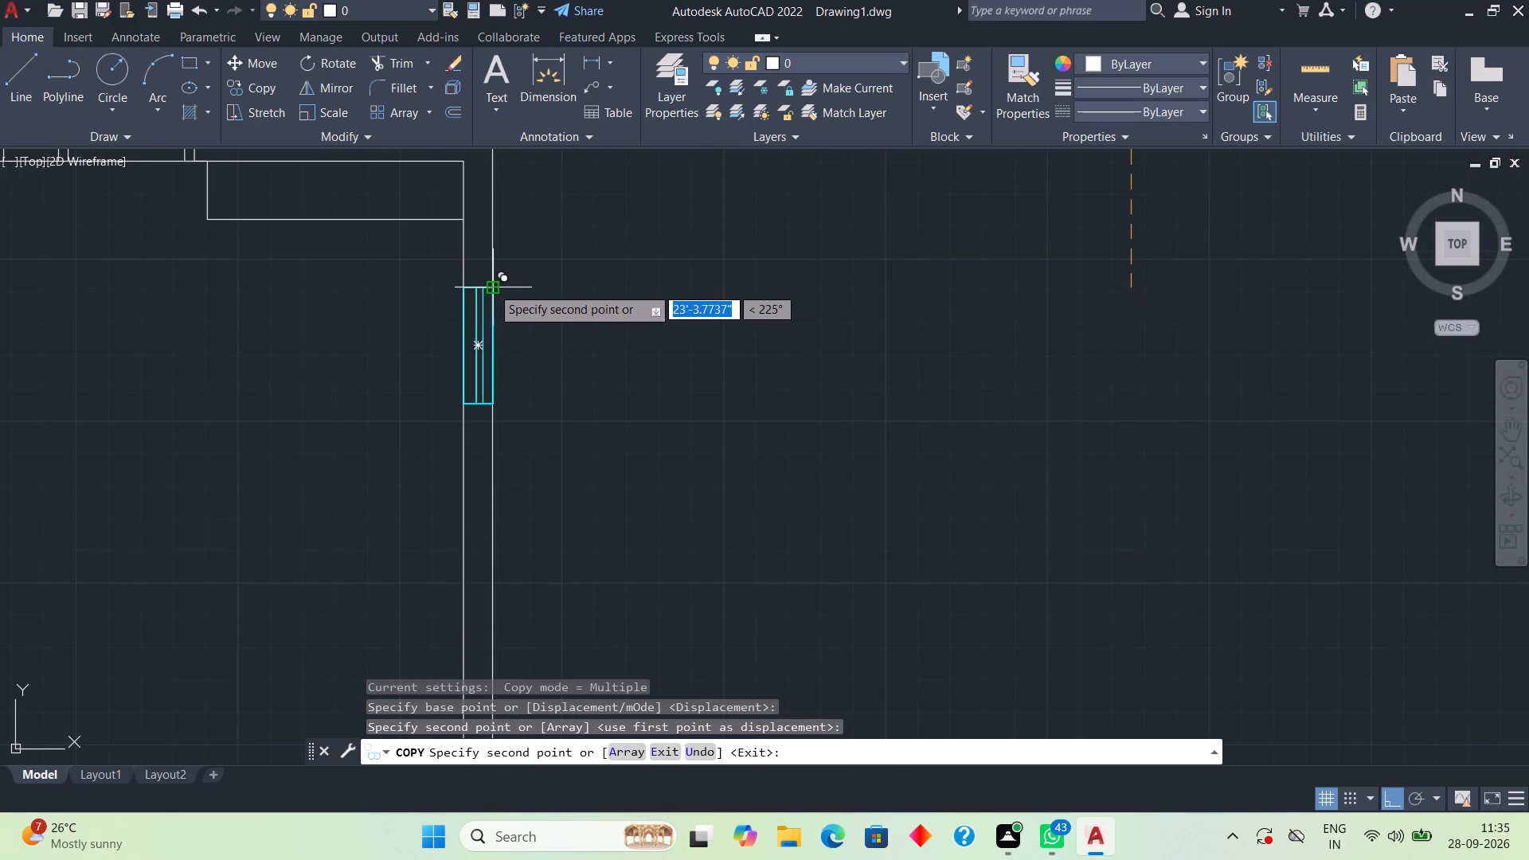
Place another copy in the middle-left room's left wall, its upper-right corner at the inner end of the jamb line near the room's top.
{"action": "scroll", "coordinate": [442, 555], "scroll_direction": "up", "scroll_amount": 3}
{"action": "scroll", "coordinate": [449, 530], "scroll_direction": "down", "scroll_amount": 4}
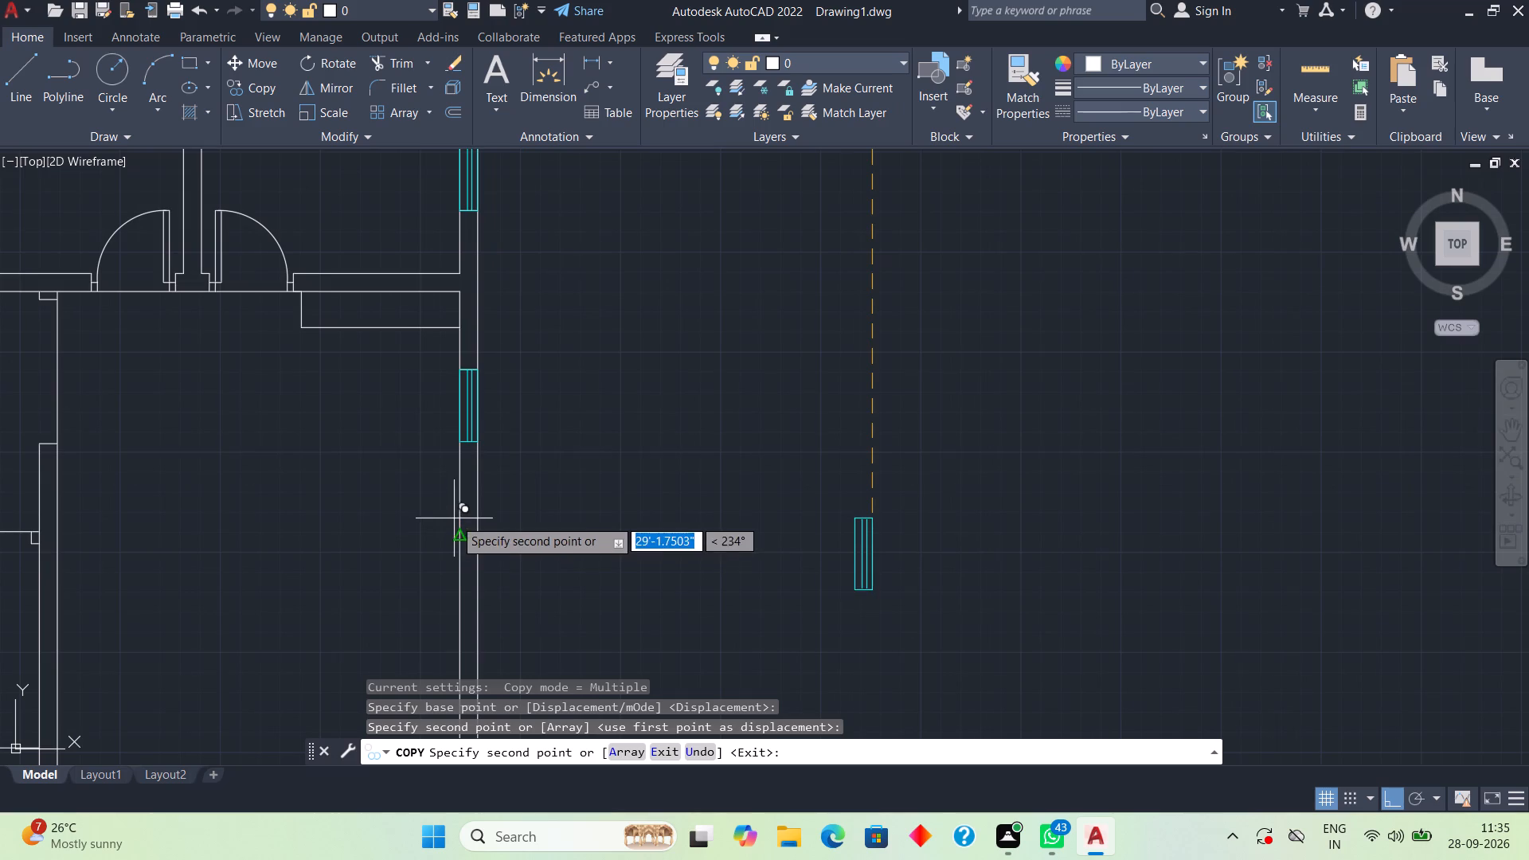
{"action": "scroll", "coordinate": [436, 587], "scroll_direction": "down", "scroll_amount": 2}
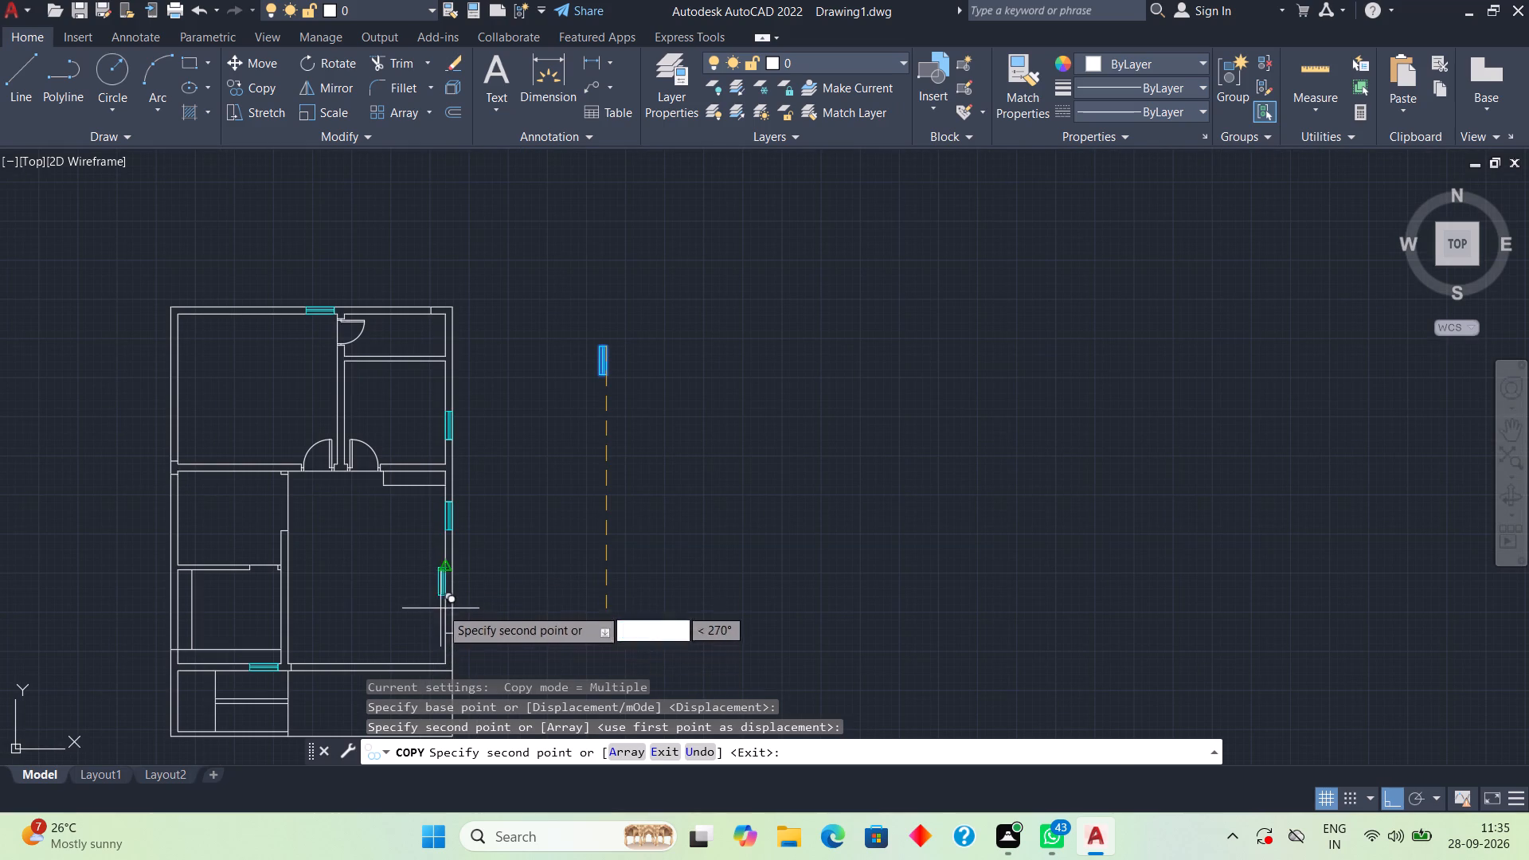
{"action": "scroll", "coordinate": [143, 502], "scroll_direction": "up", "scroll_amount": 3}
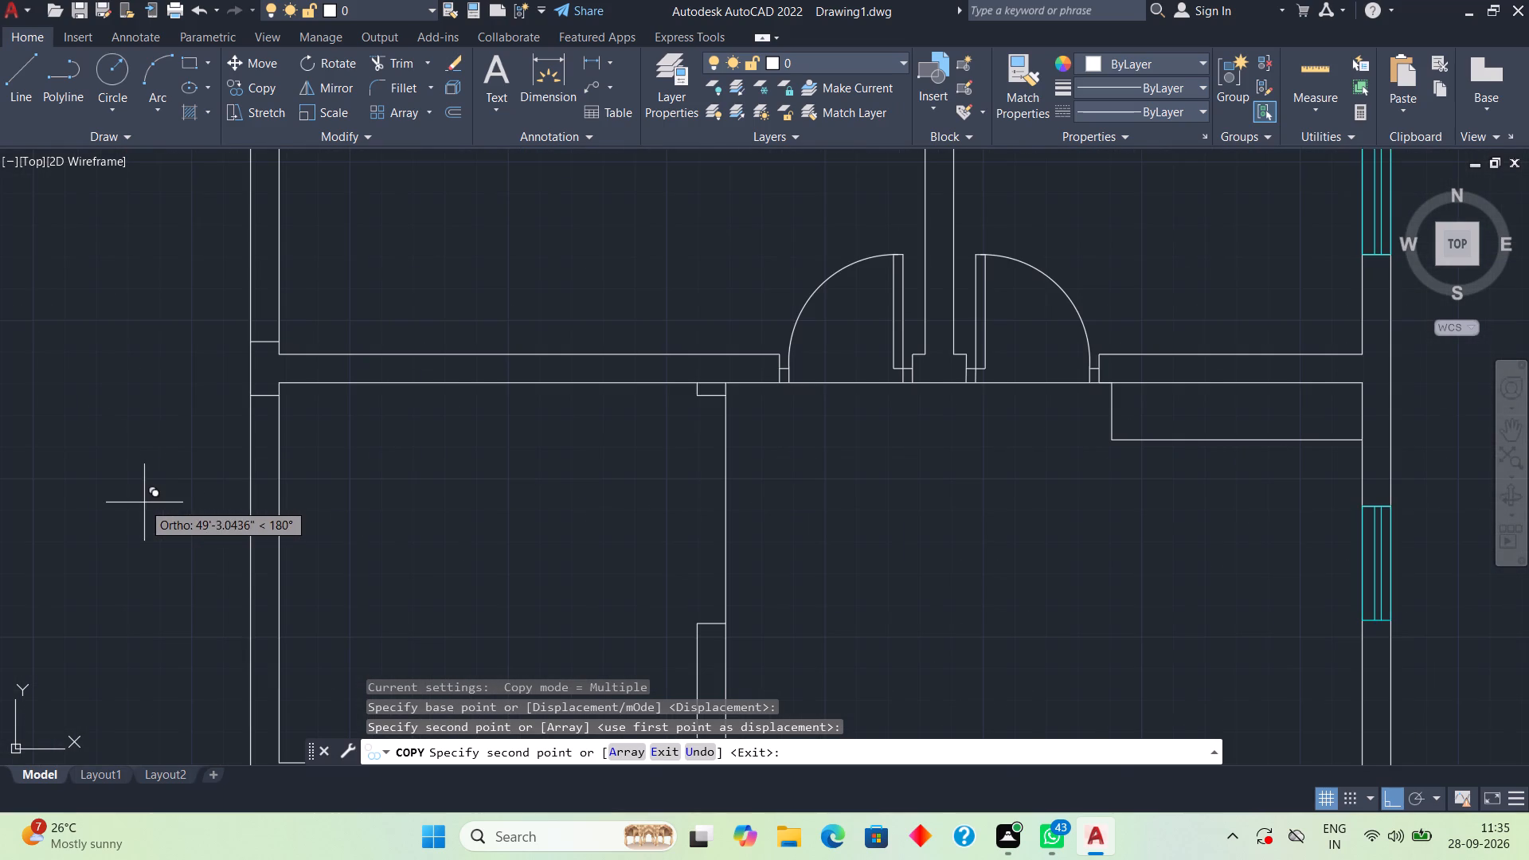
{"action": "left_click", "coordinate": [276, 397]}
{"action": "scroll", "coordinate": [287, 317], "scroll_direction": "down", "scroll_amount": 1}
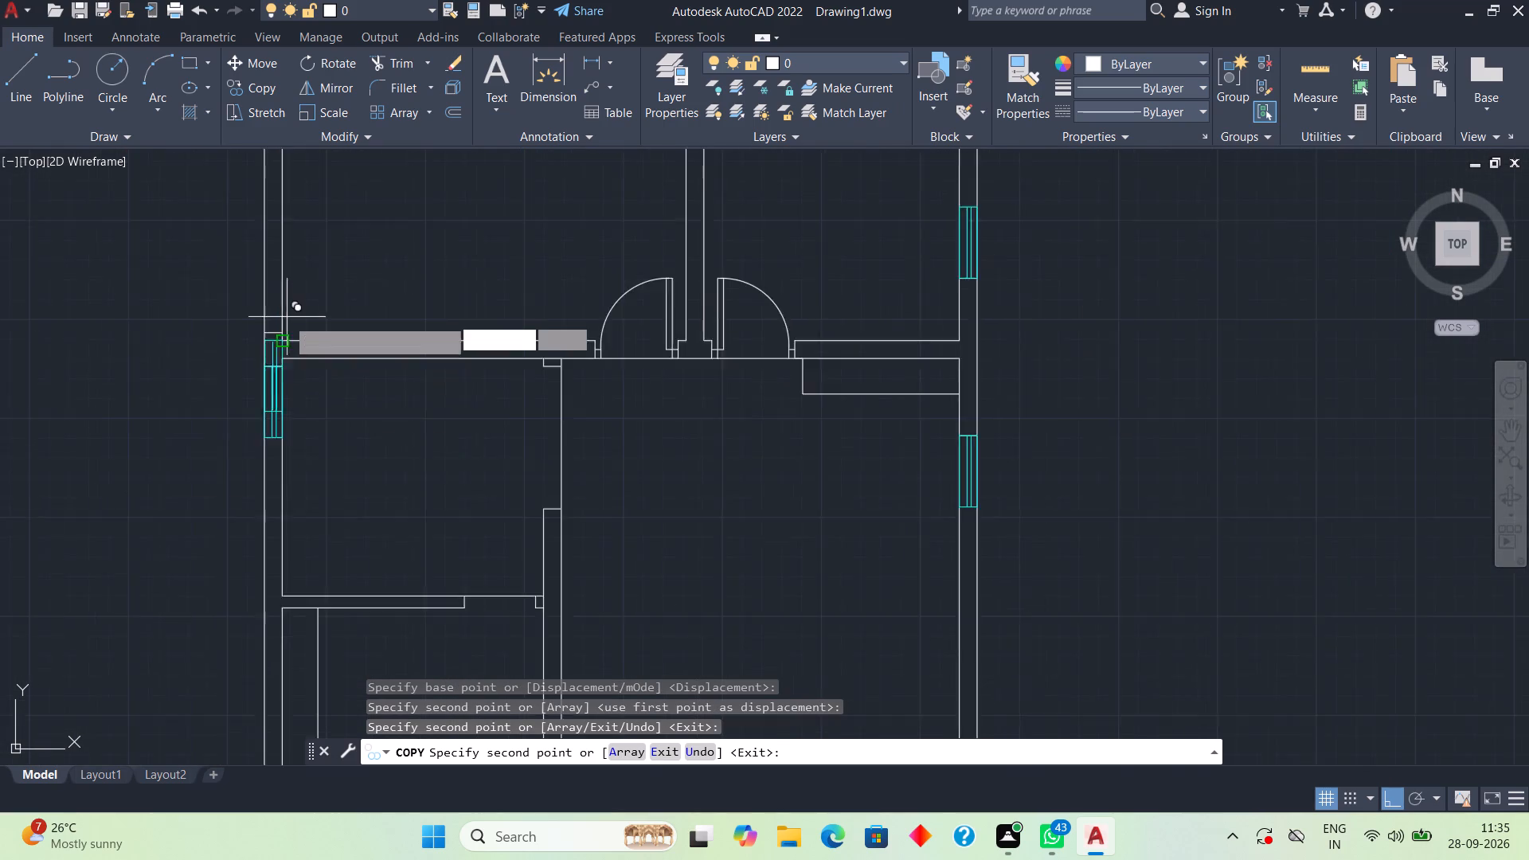
{"action": "scroll", "coordinate": [287, 319], "scroll_direction": "down", "scroll_amount": 2}
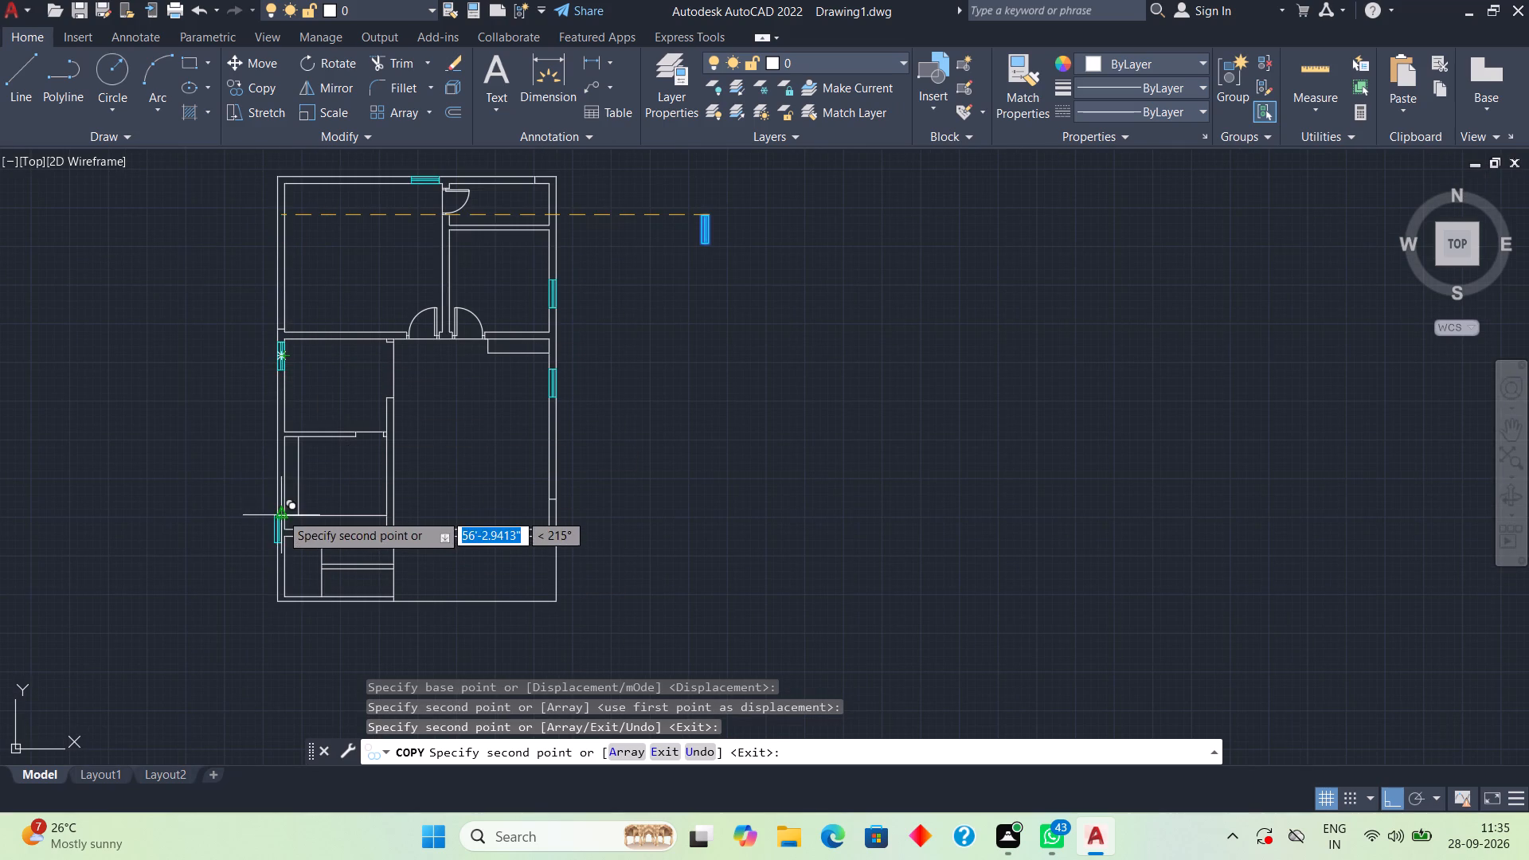
{"action": "scroll", "coordinate": [287, 483], "scroll_direction": "up", "scroll_amount": 2}
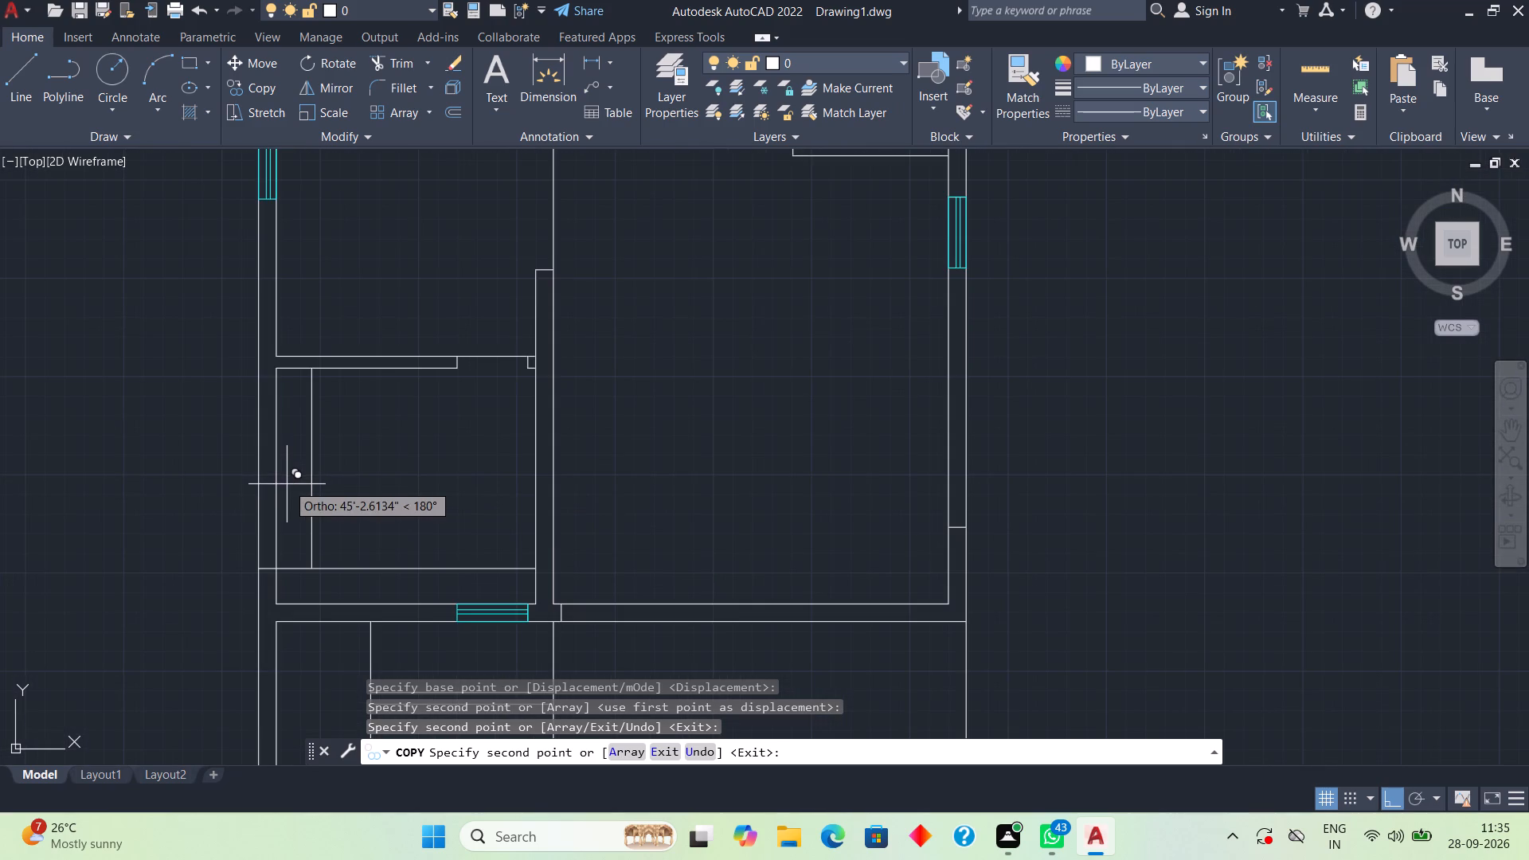
{"action": "key", "text": "space"}
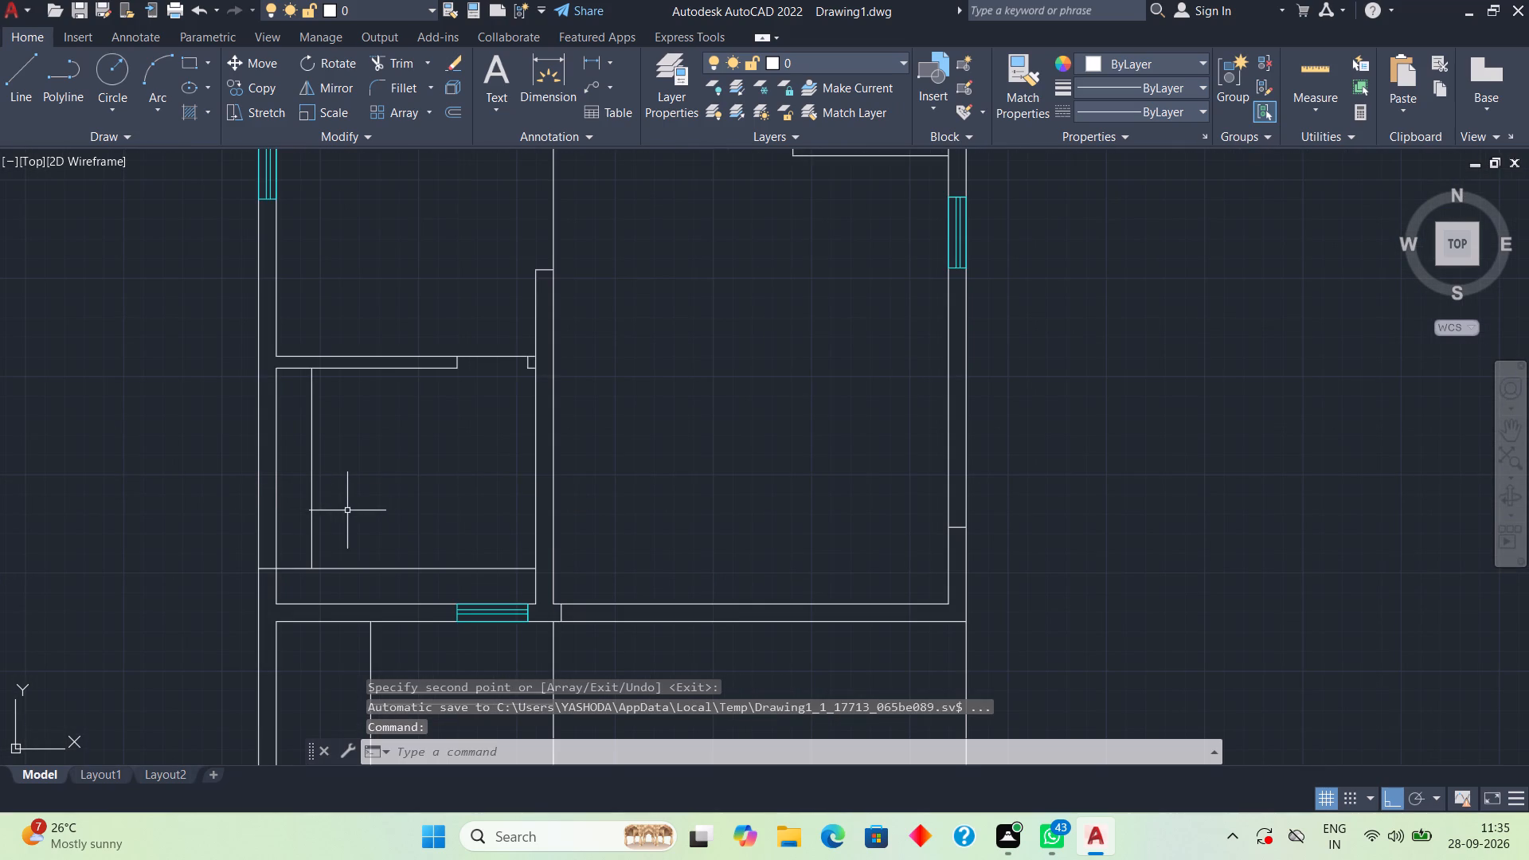
Copy the vertical window symbol into the large room's right wall, placing its lower-left corner at the lower jamb line's inner end.
{"action": "scroll", "coordinate": [779, 481], "scroll_direction": "down", "scroll_amount": 3}
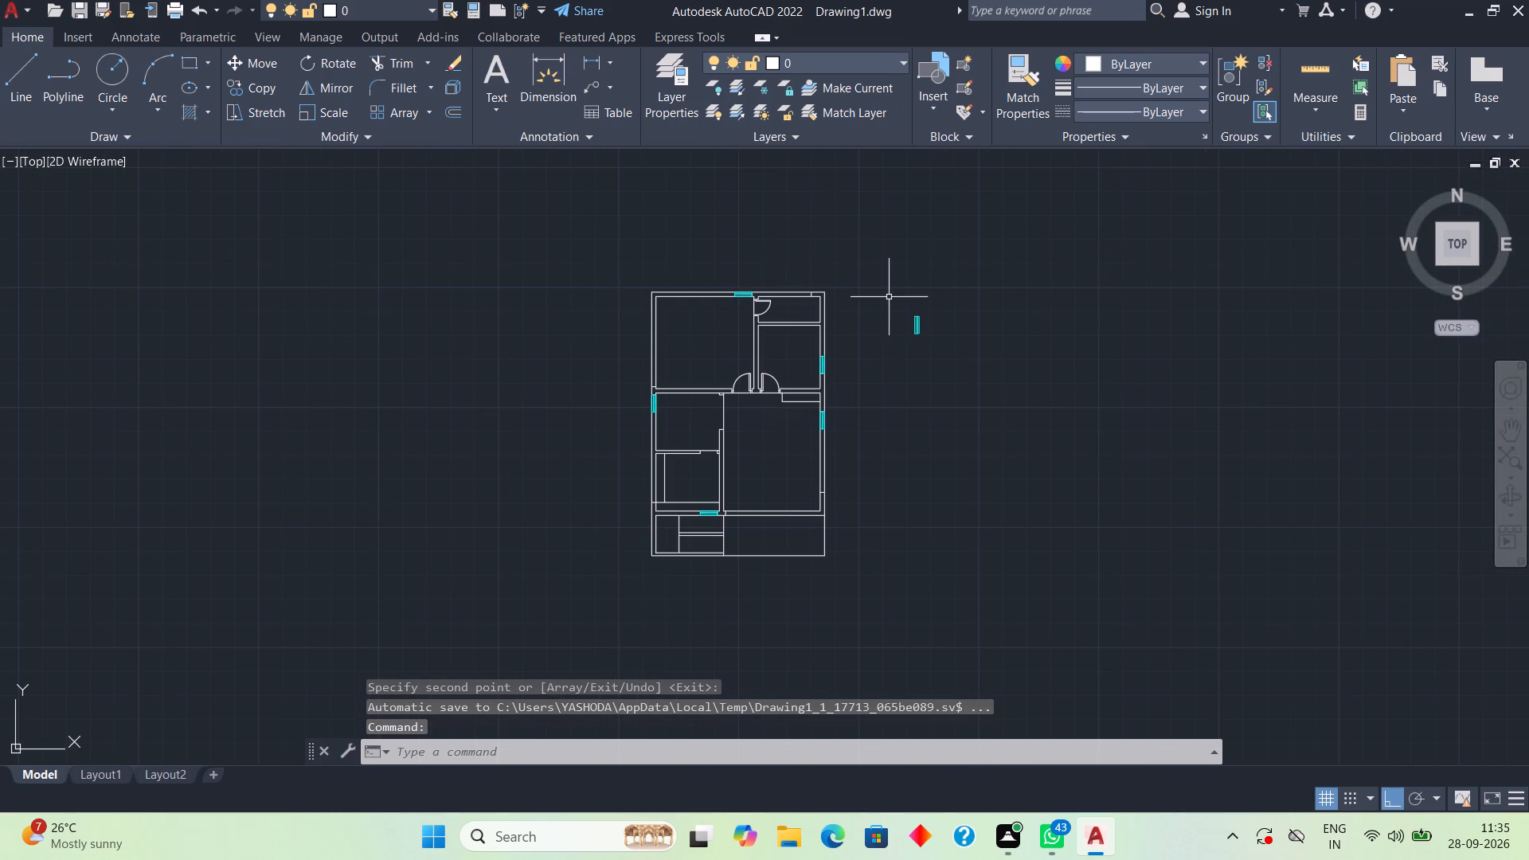
{"action": "left_click", "coordinate": [890, 301]}
{"action": "left_click", "coordinate": [960, 362]}
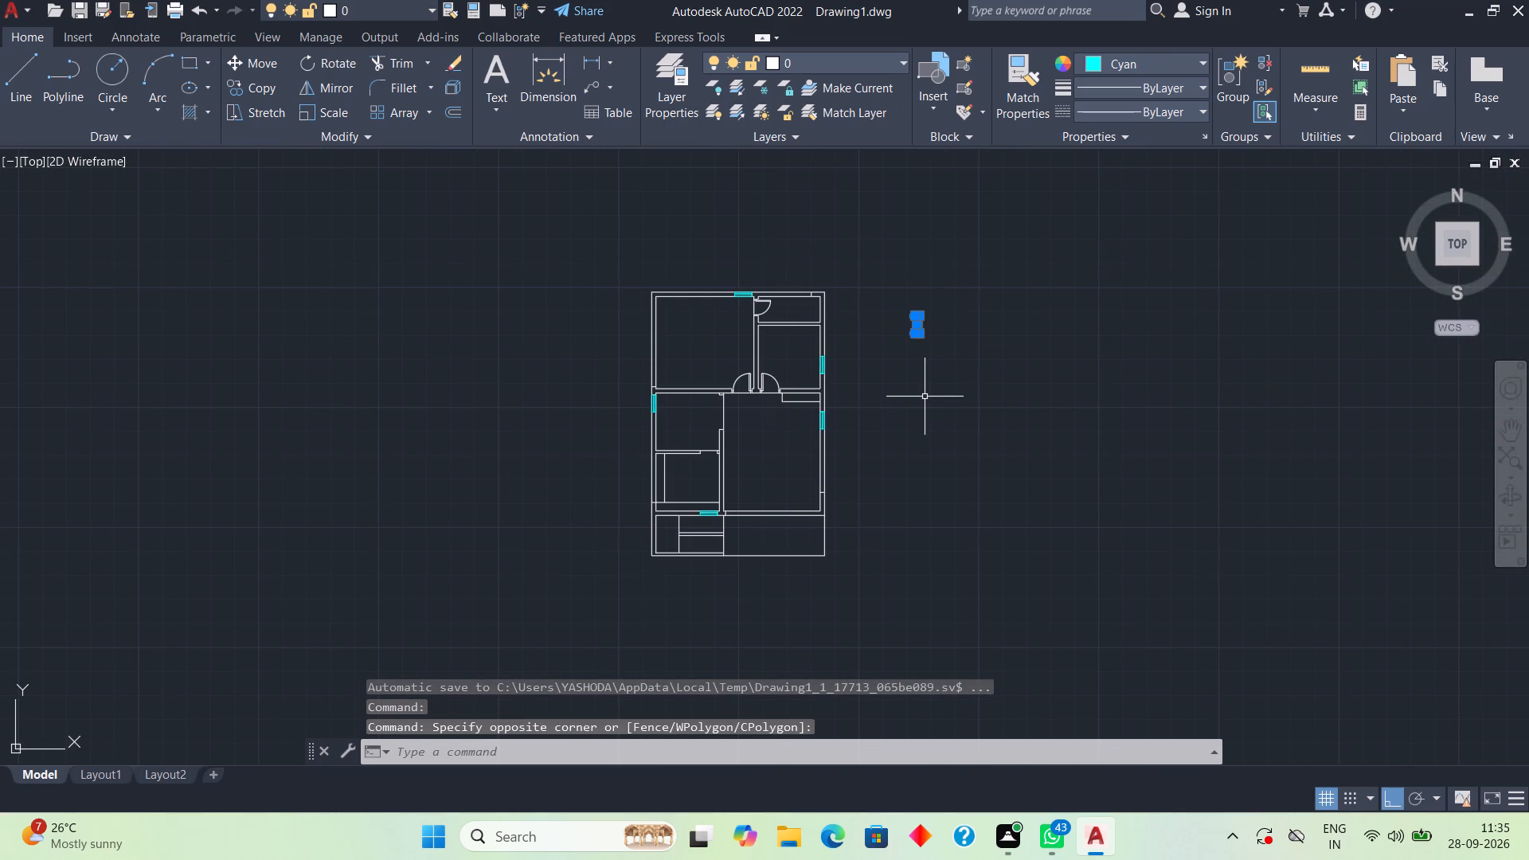
{"action": "scroll", "coordinate": [925, 397], "scroll_direction": "up", "scroll_amount": 2}
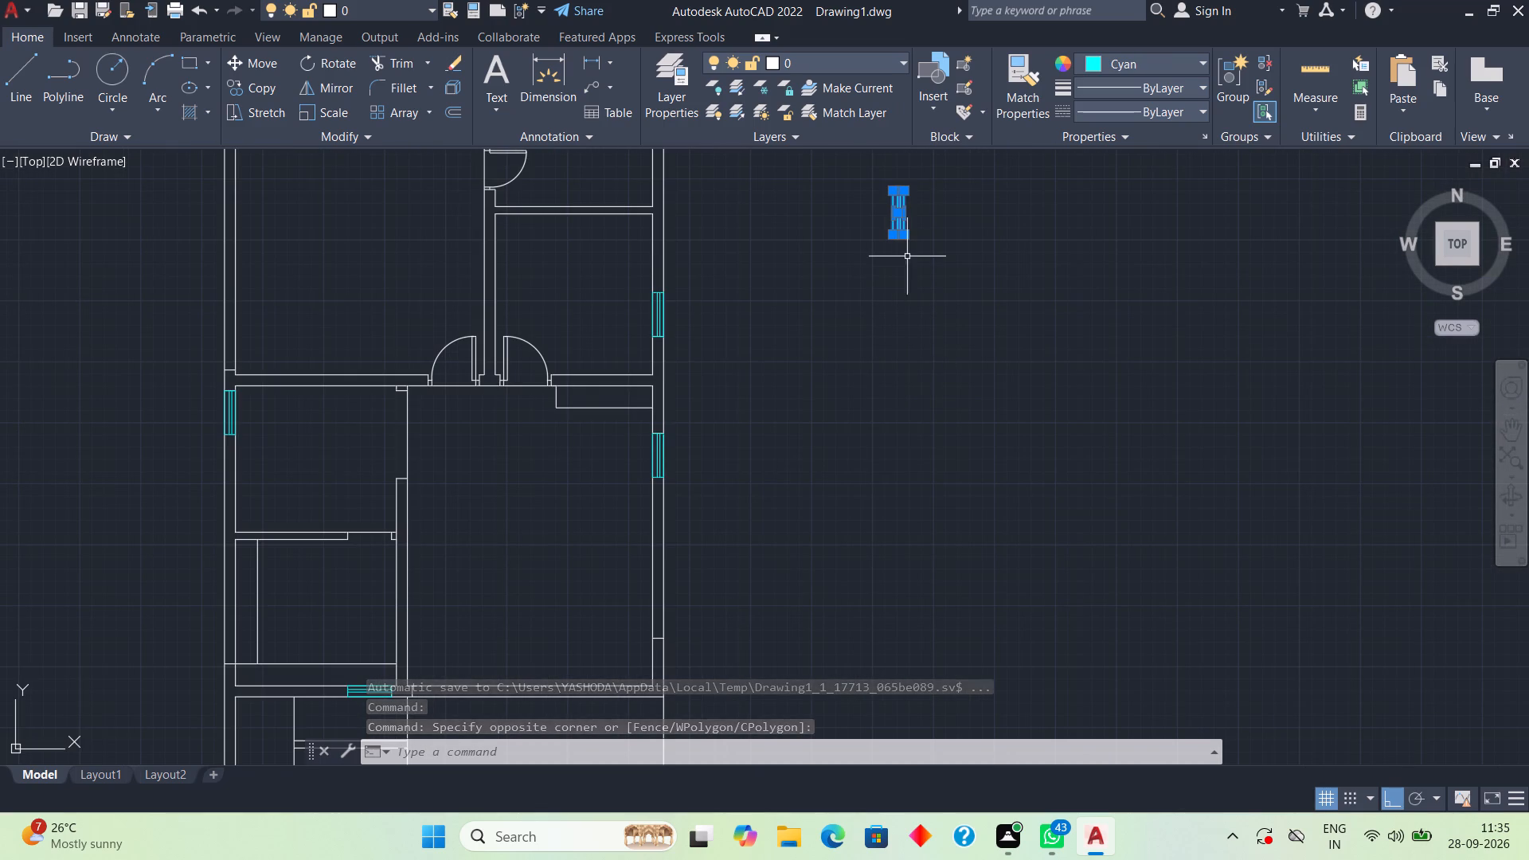
{"action": "type", "text": "co"}
{"action": "key", "text": "space"}
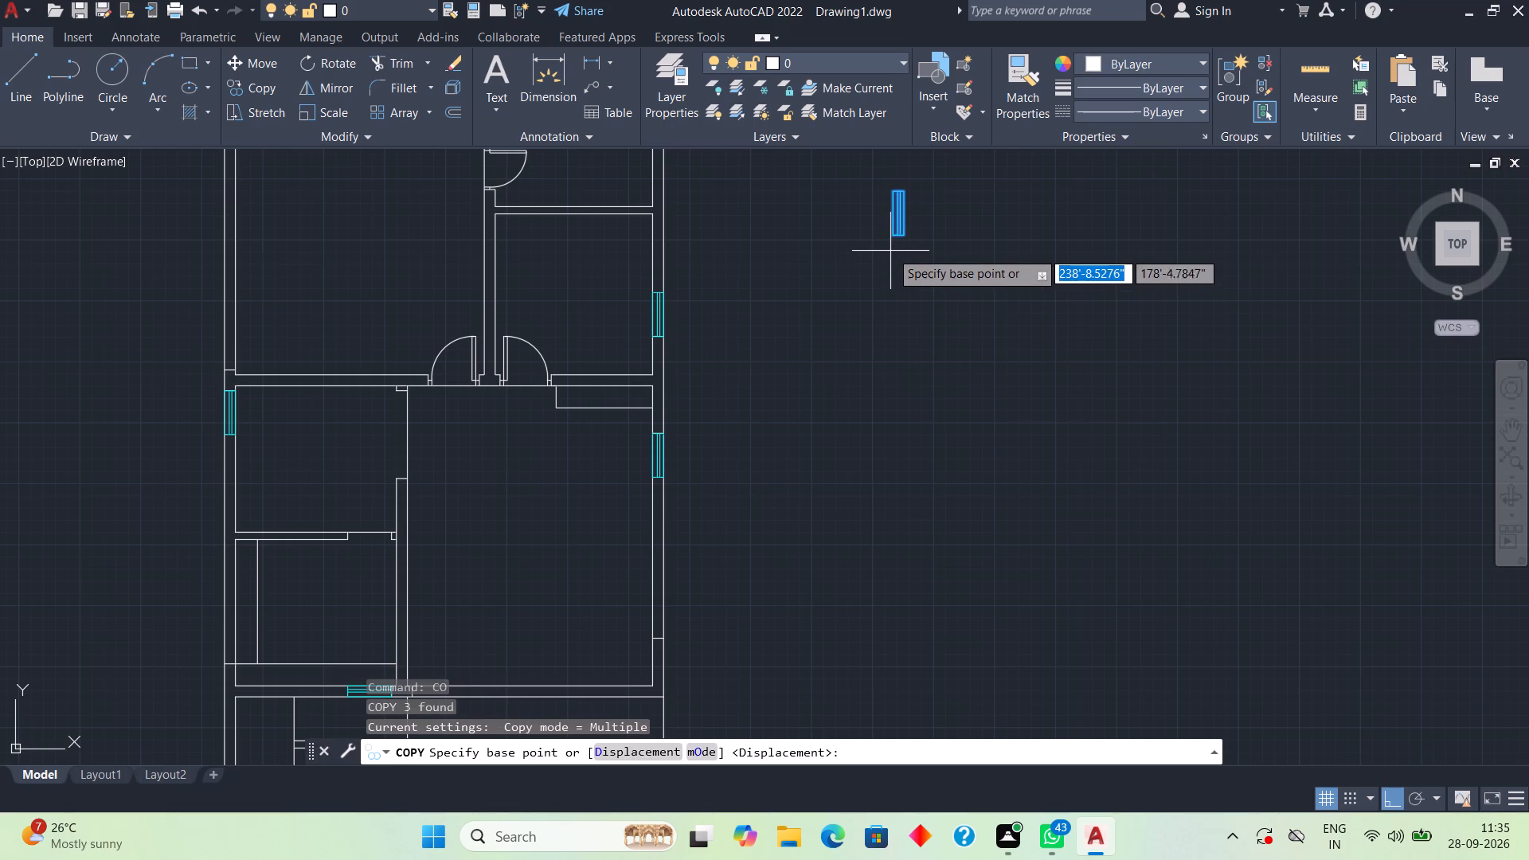
{"action": "left_click", "coordinate": [890, 235]}
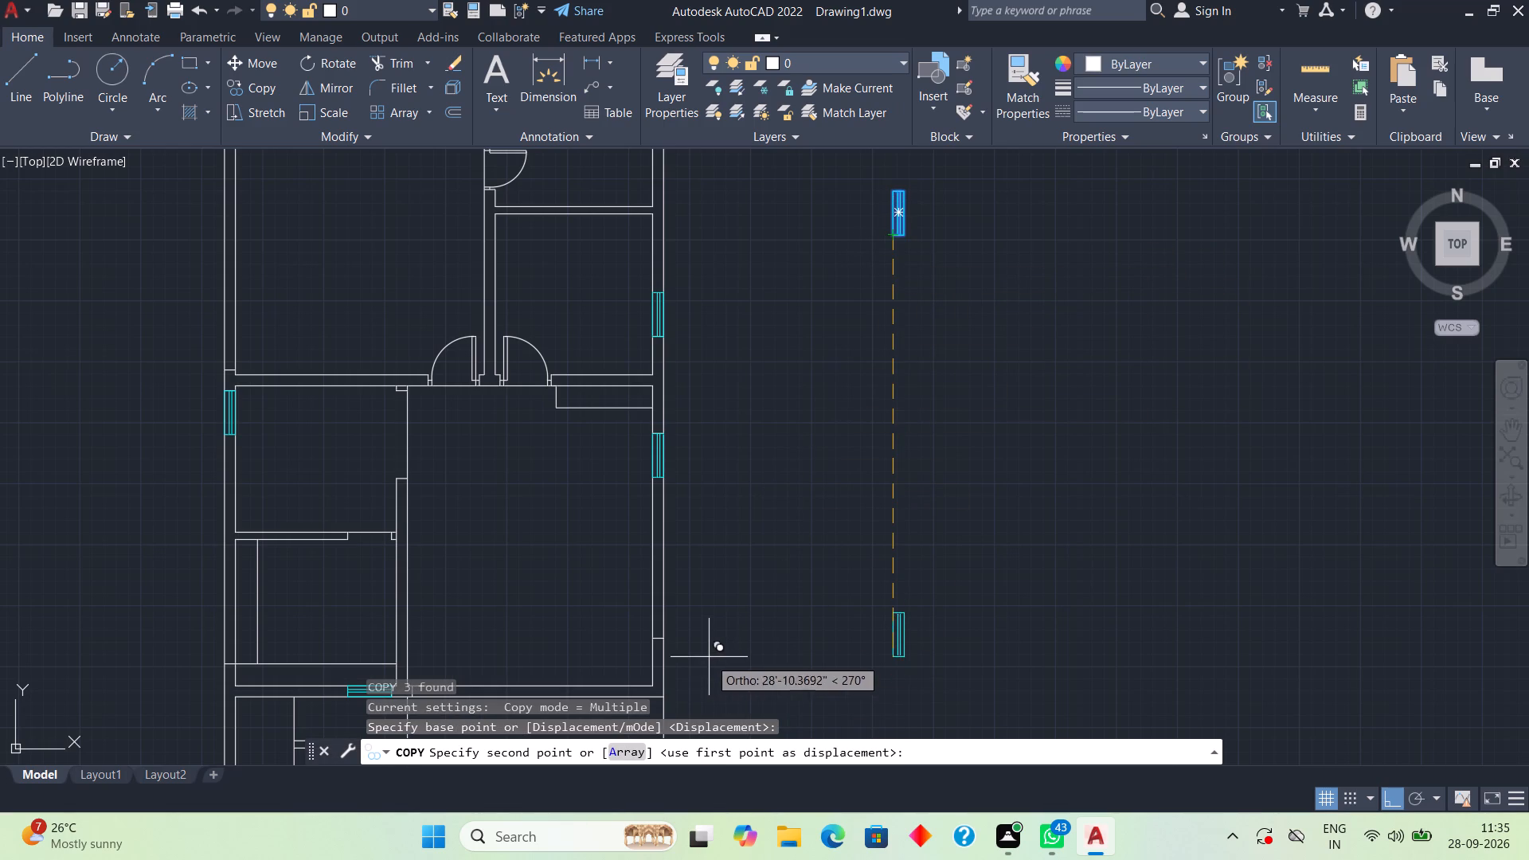
{"action": "scroll", "coordinate": [648, 633], "scroll_direction": "up", "scroll_amount": 3}
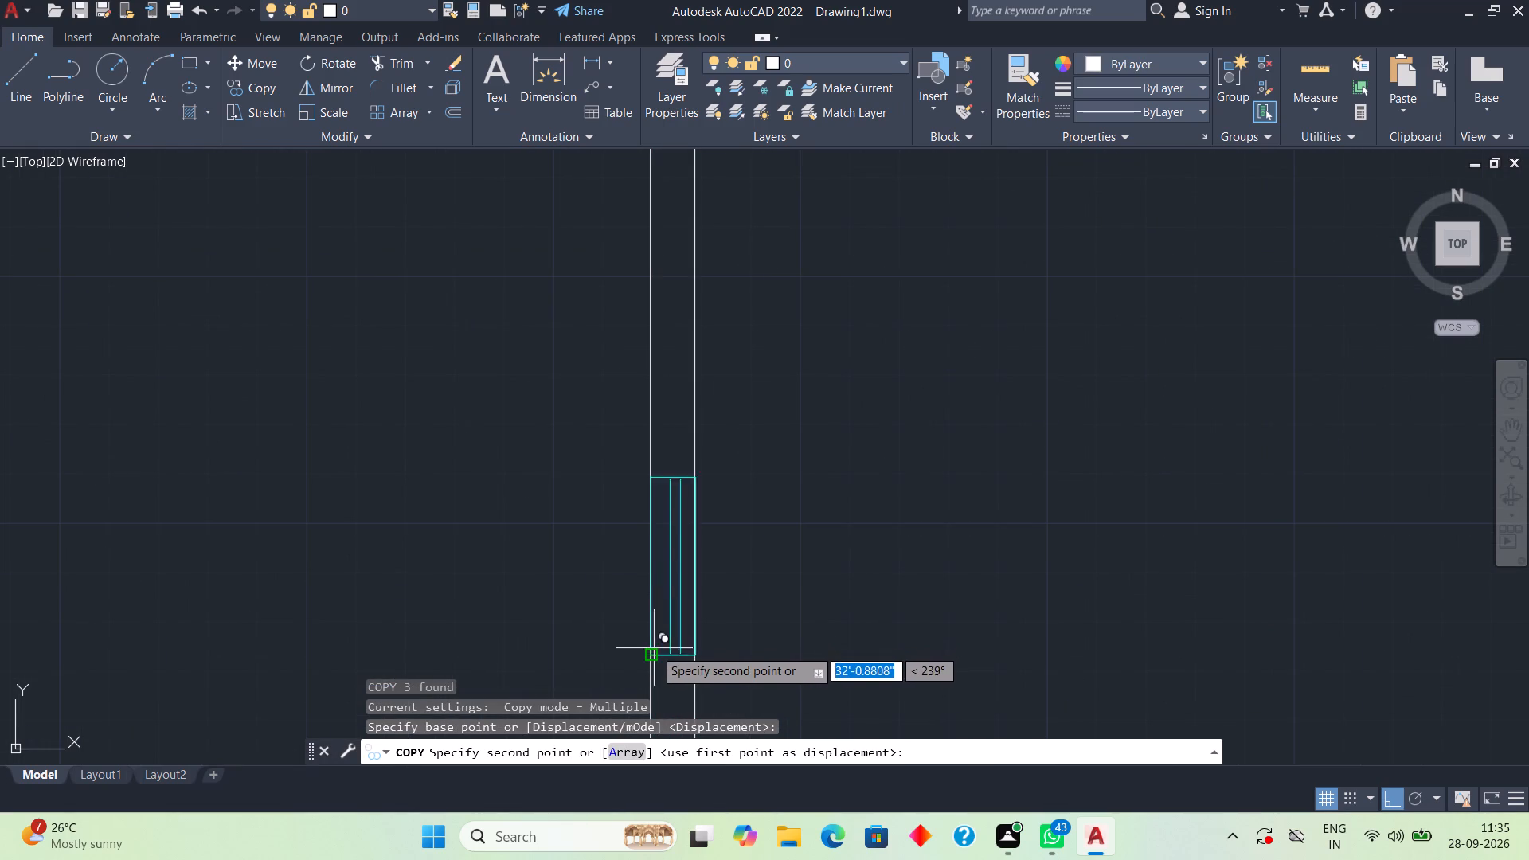
{"action": "left_click", "coordinate": [649, 657]}
Place another copy in the lower-left room's left wall, its lower-left corner at the outer end of the jamb line near the room's bottom.
{"action": "scroll", "coordinate": [420, 620], "scroll_direction": "down", "scroll_amount": 4}
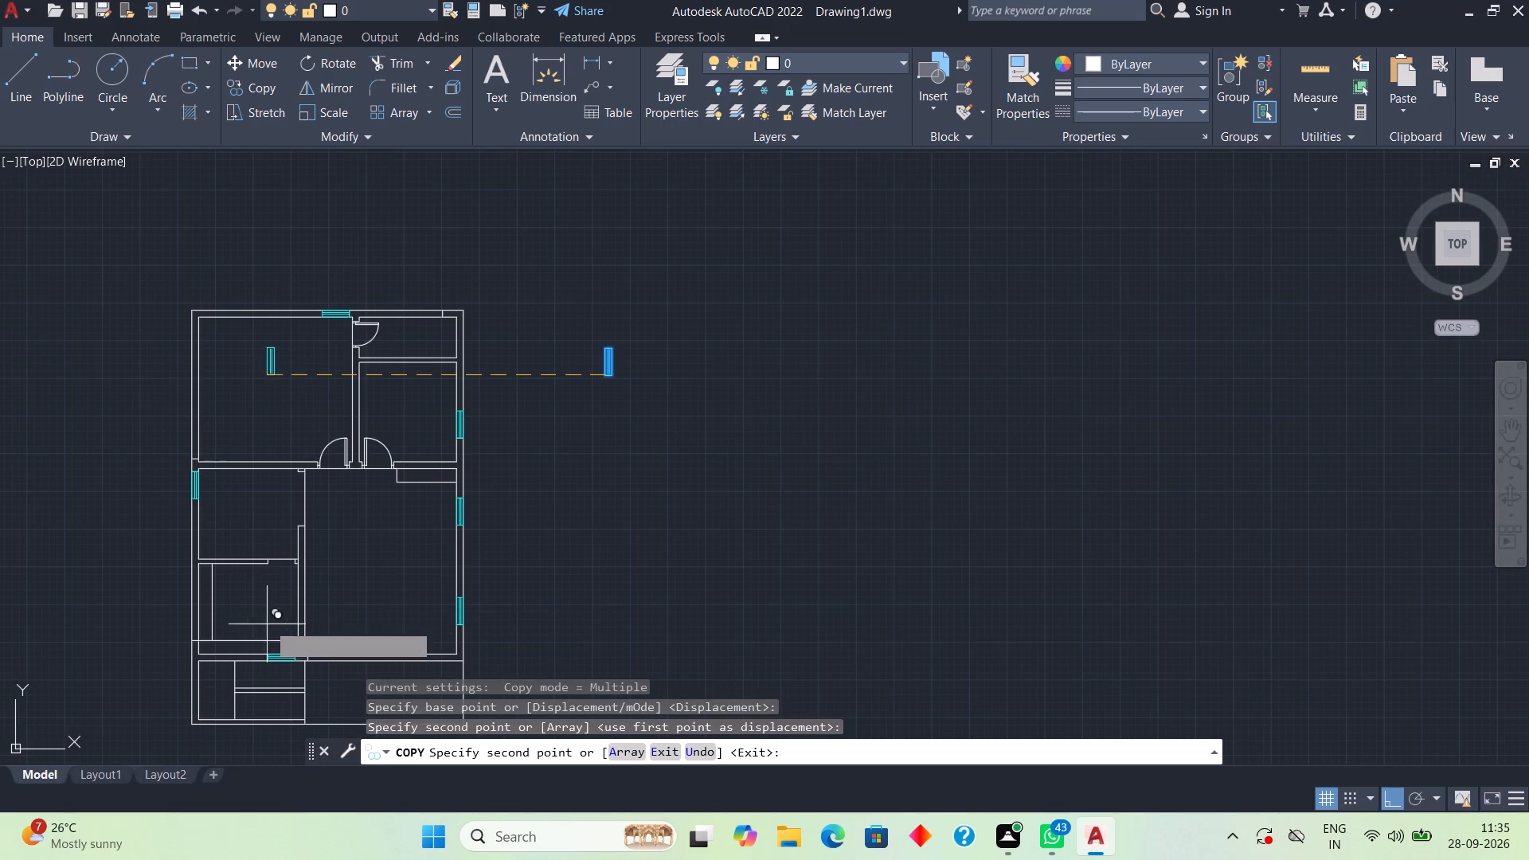
{"action": "scroll", "coordinate": [190, 651], "scroll_direction": "up", "scroll_amount": 3}
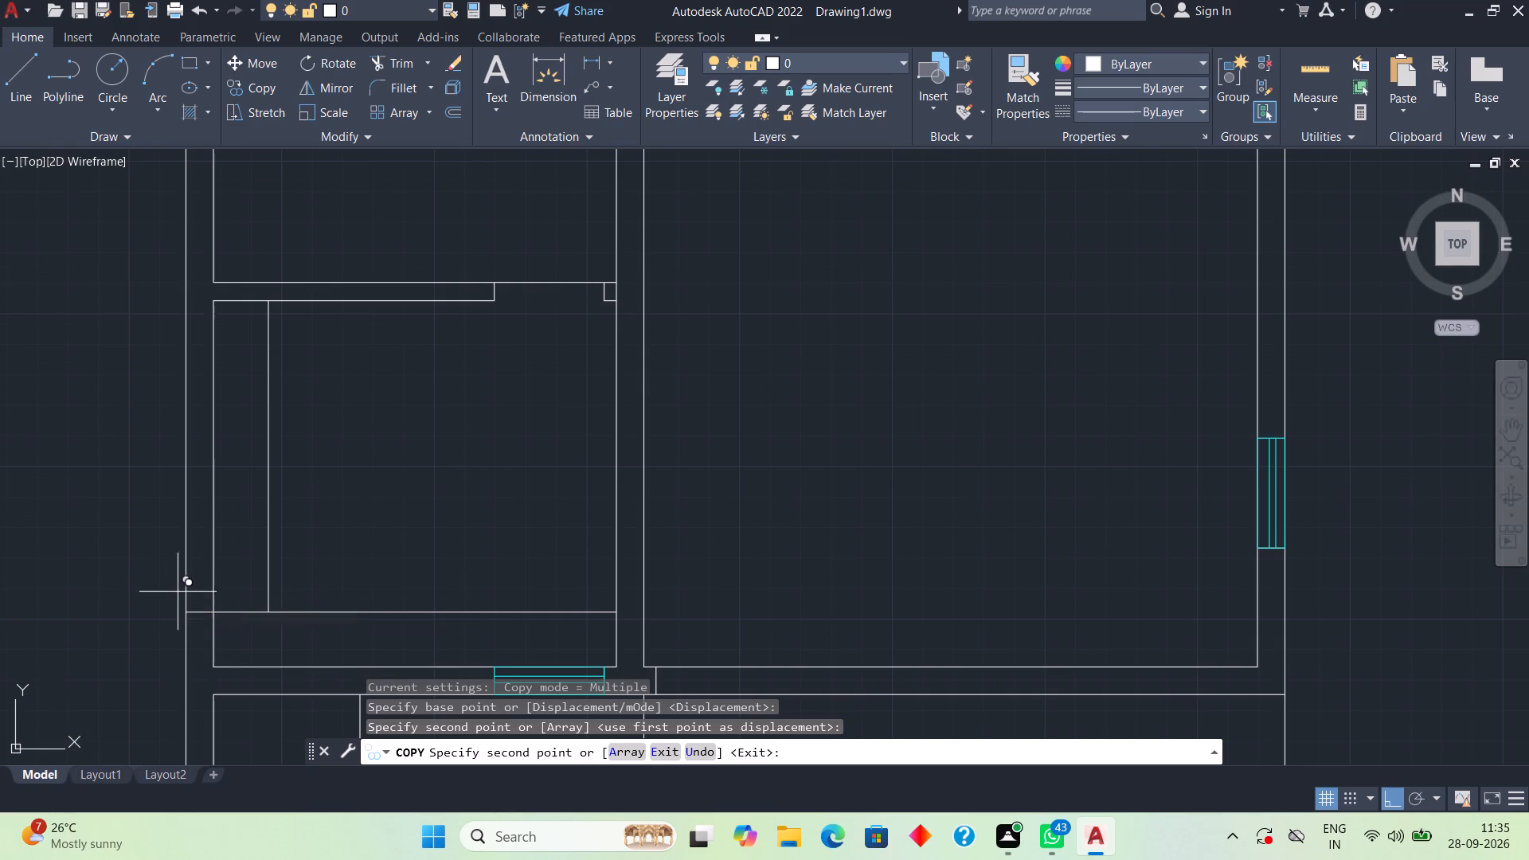
{"action": "left_click", "coordinate": [186, 603]}
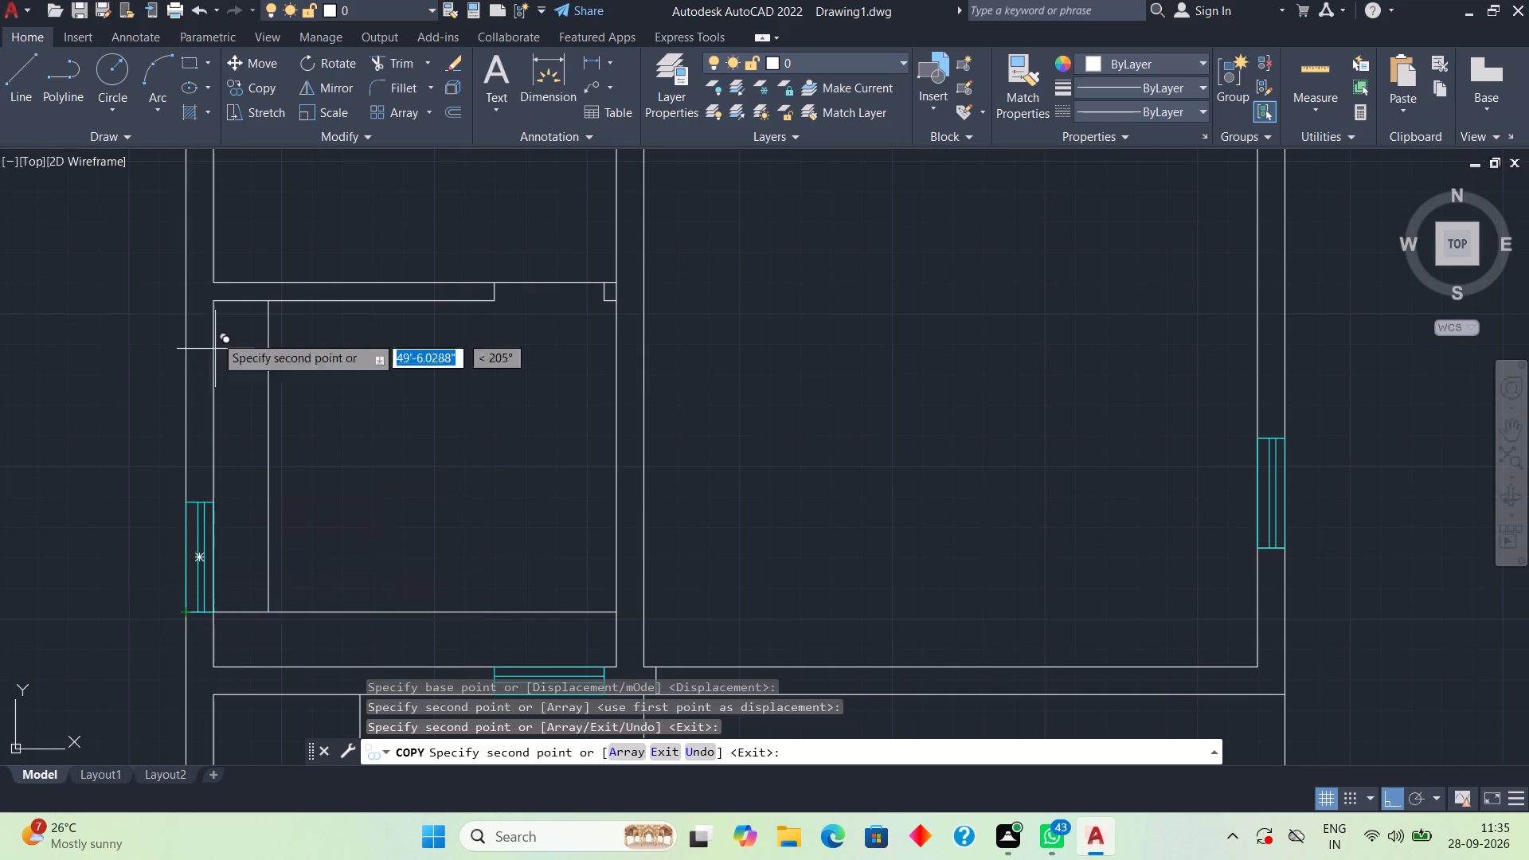
Place another copy in the upper-left room's left wall, its lower-left corner at the jamb line's outer end, and finish copying.
{"action": "scroll", "coordinate": [210, 242], "scroll_direction": "down", "scroll_amount": 3}
{"action": "middle_click_drag", "start_coordinate": [211, 259], "coordinate": [339, 859]}
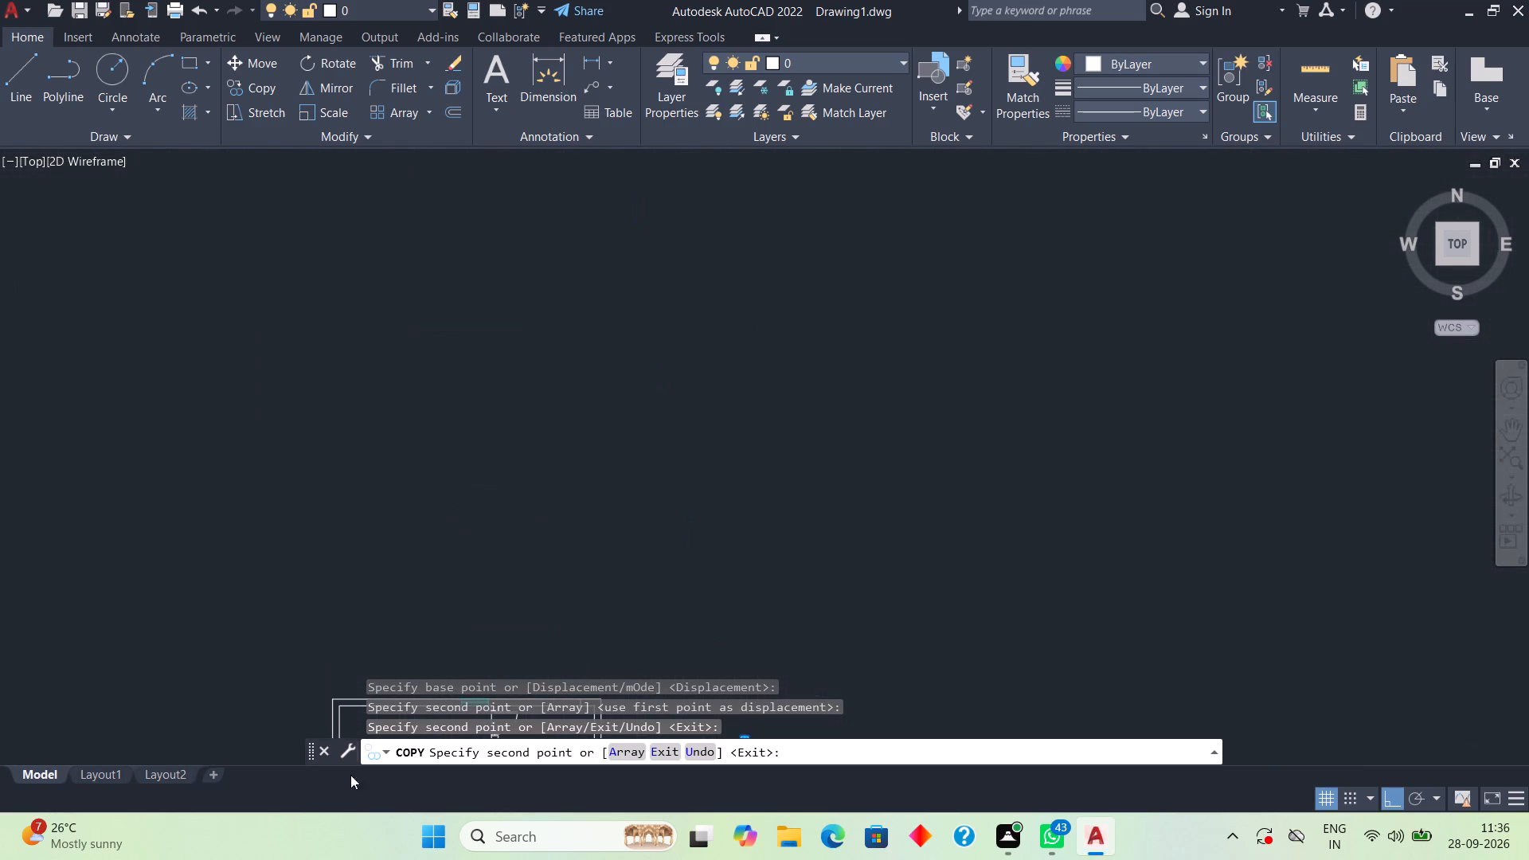
{"action": "middle_click_drag", "start_coordinate": [350, 712], "coordinate": [440, 226]}
{"action": "scroll", "coordinate": [440, 227], "scroll_direction": "up", "scroll_amount": 1}
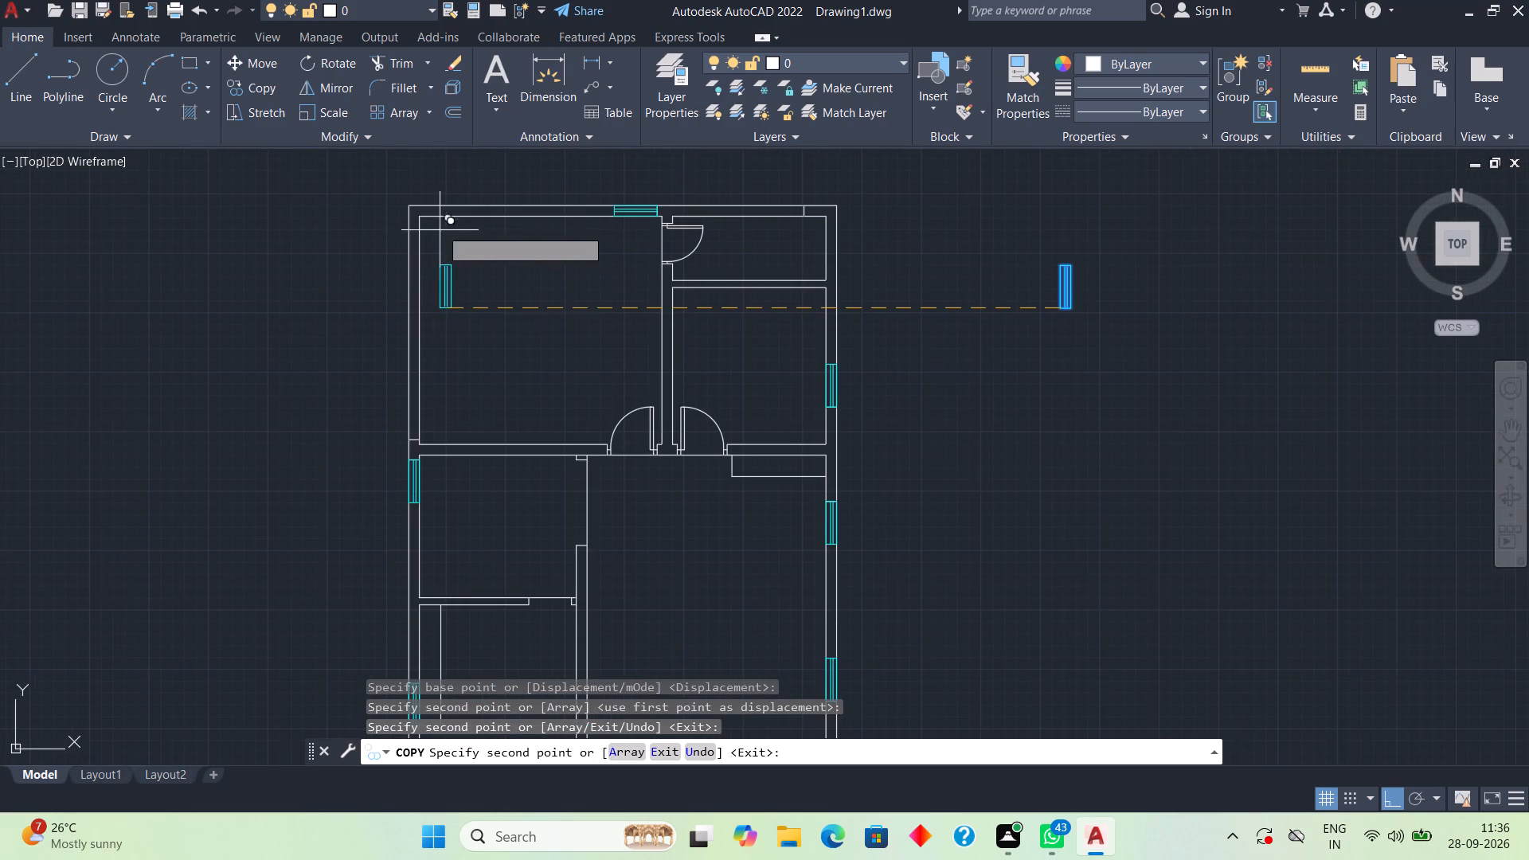
{"action": "scroll", "coordinate": [389, 398], "scroll_direction": "up", "scroll_amount": 2}
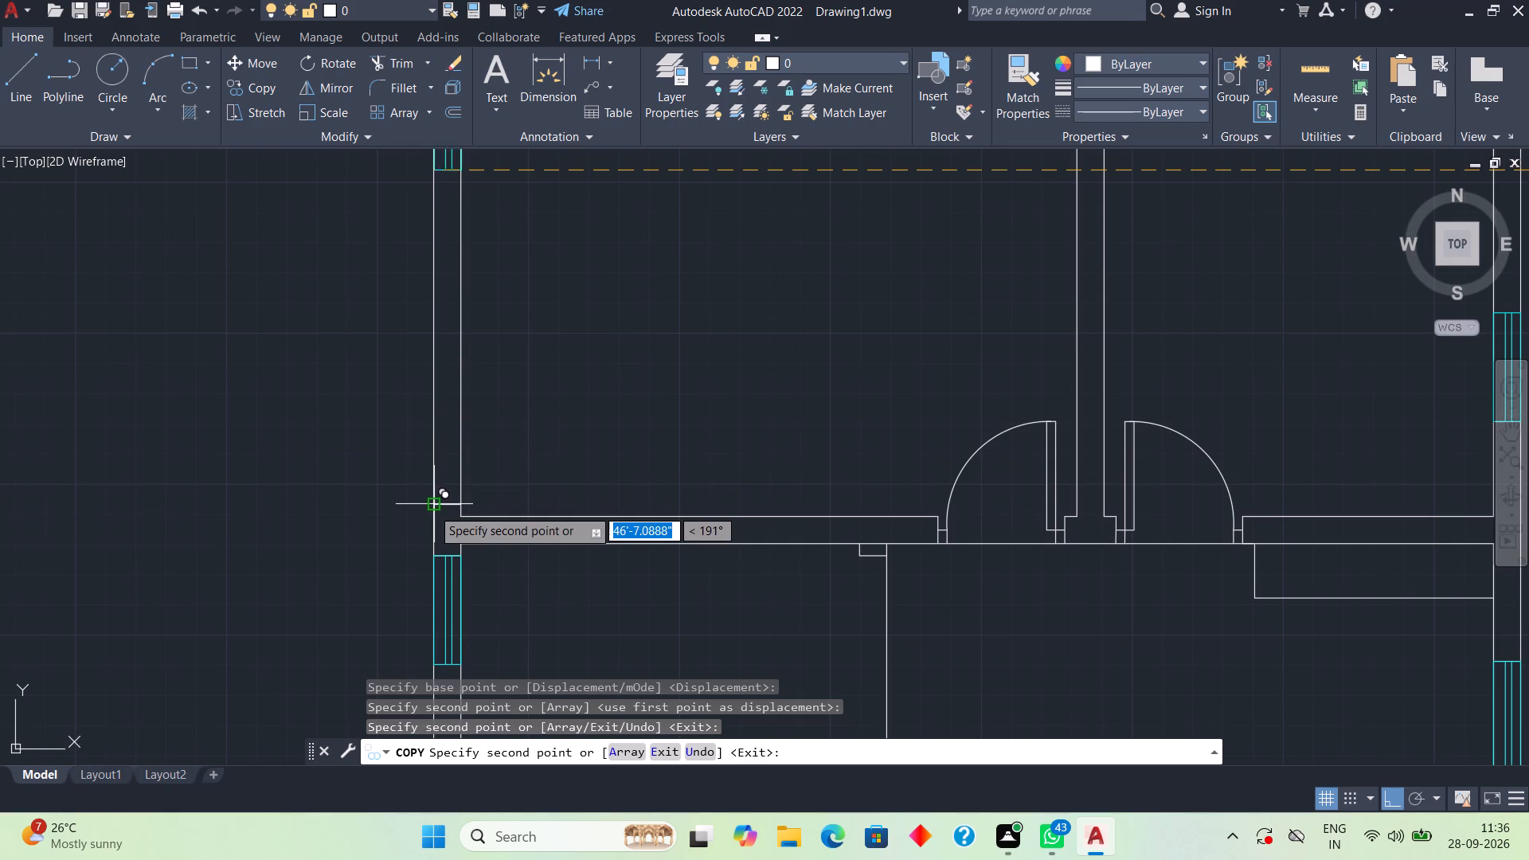
{"action": "left_click", "coordinate": [432, 509]}
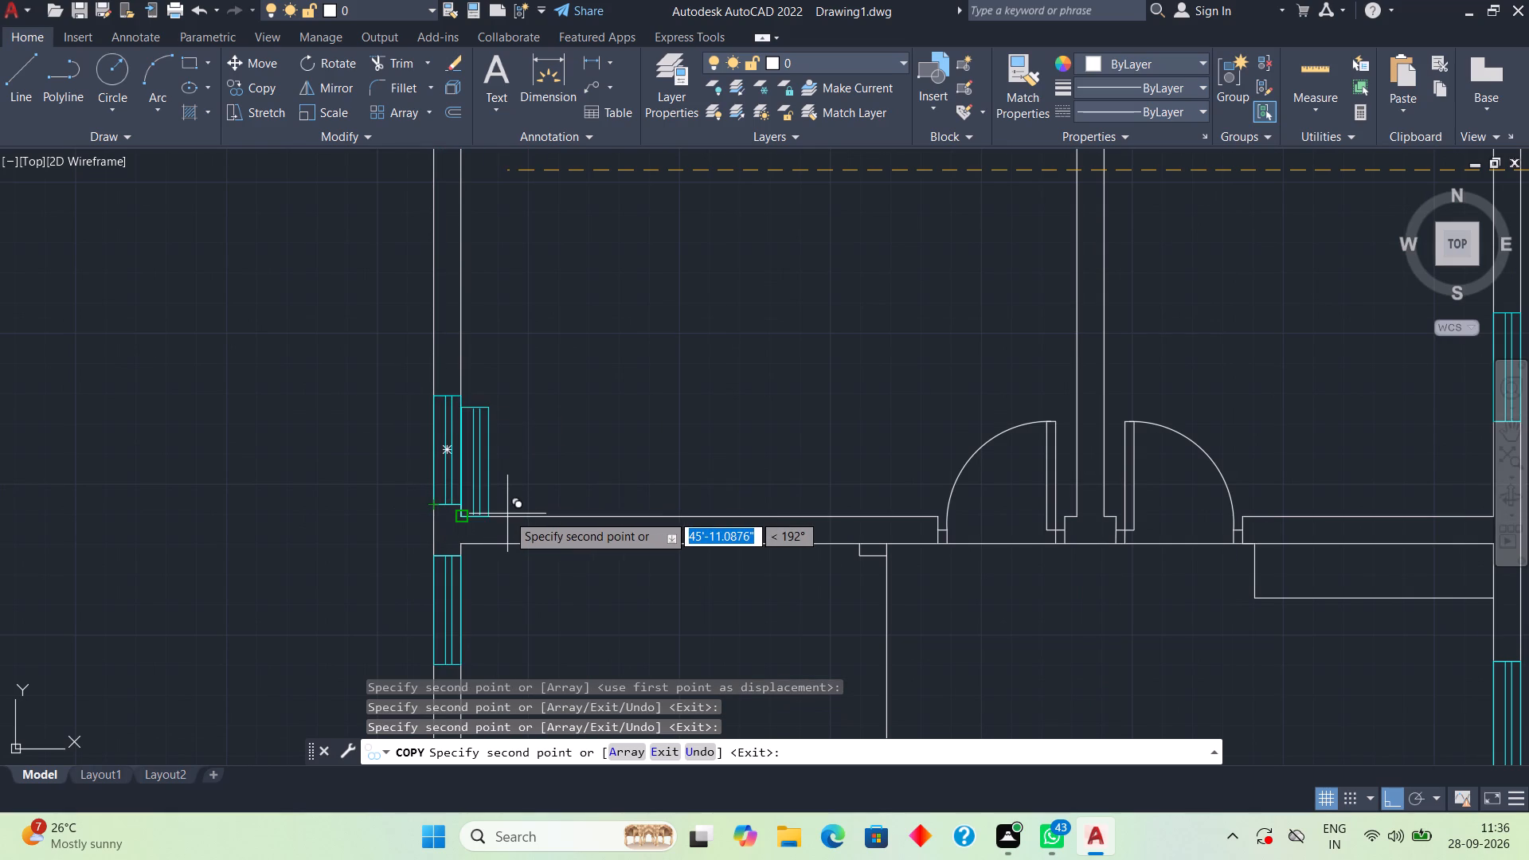
{"action": "key", "text": "space"}
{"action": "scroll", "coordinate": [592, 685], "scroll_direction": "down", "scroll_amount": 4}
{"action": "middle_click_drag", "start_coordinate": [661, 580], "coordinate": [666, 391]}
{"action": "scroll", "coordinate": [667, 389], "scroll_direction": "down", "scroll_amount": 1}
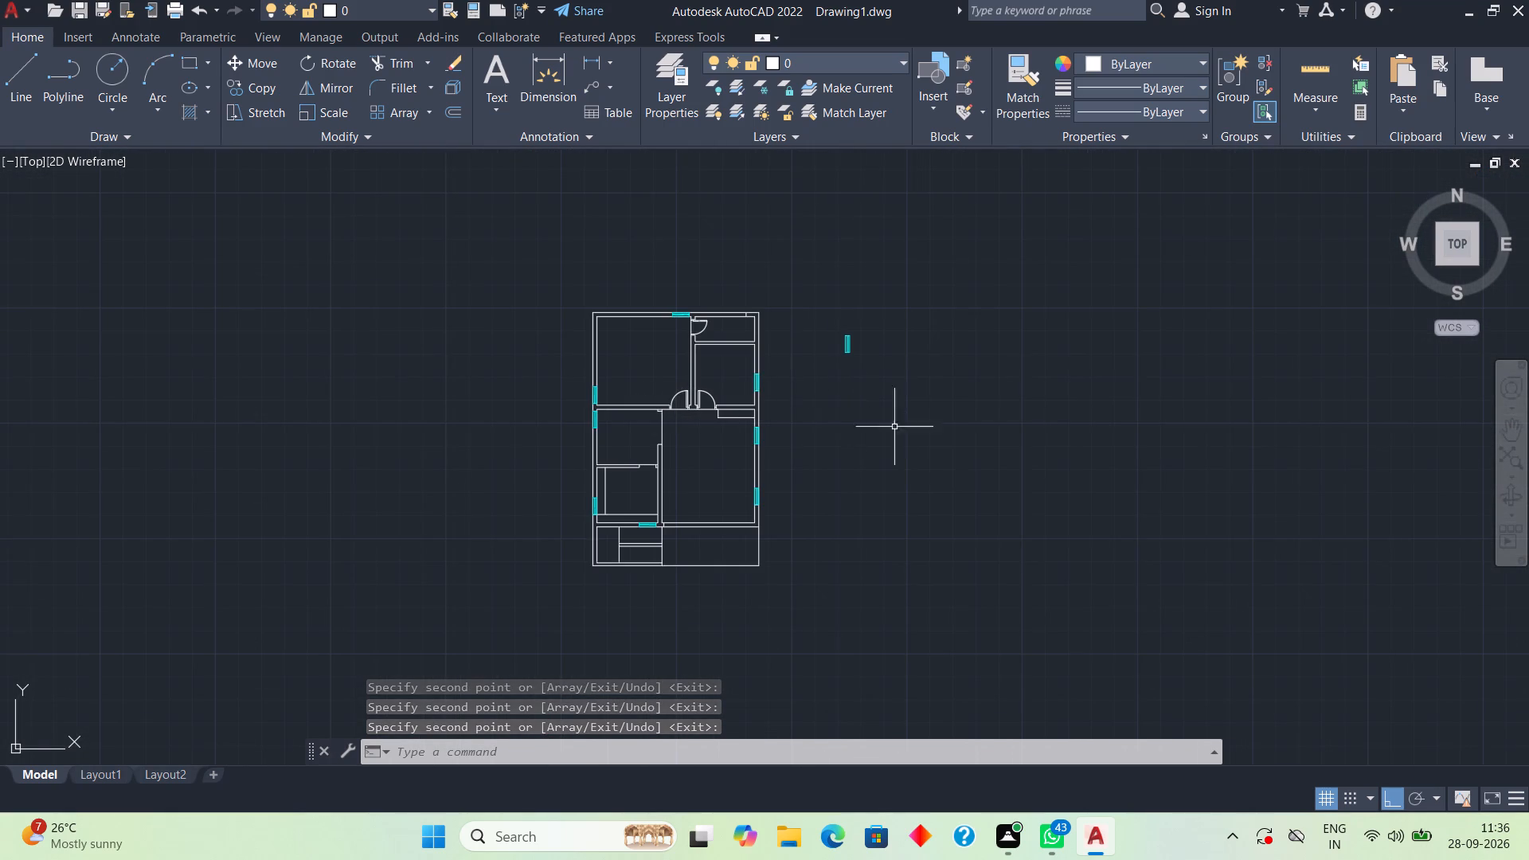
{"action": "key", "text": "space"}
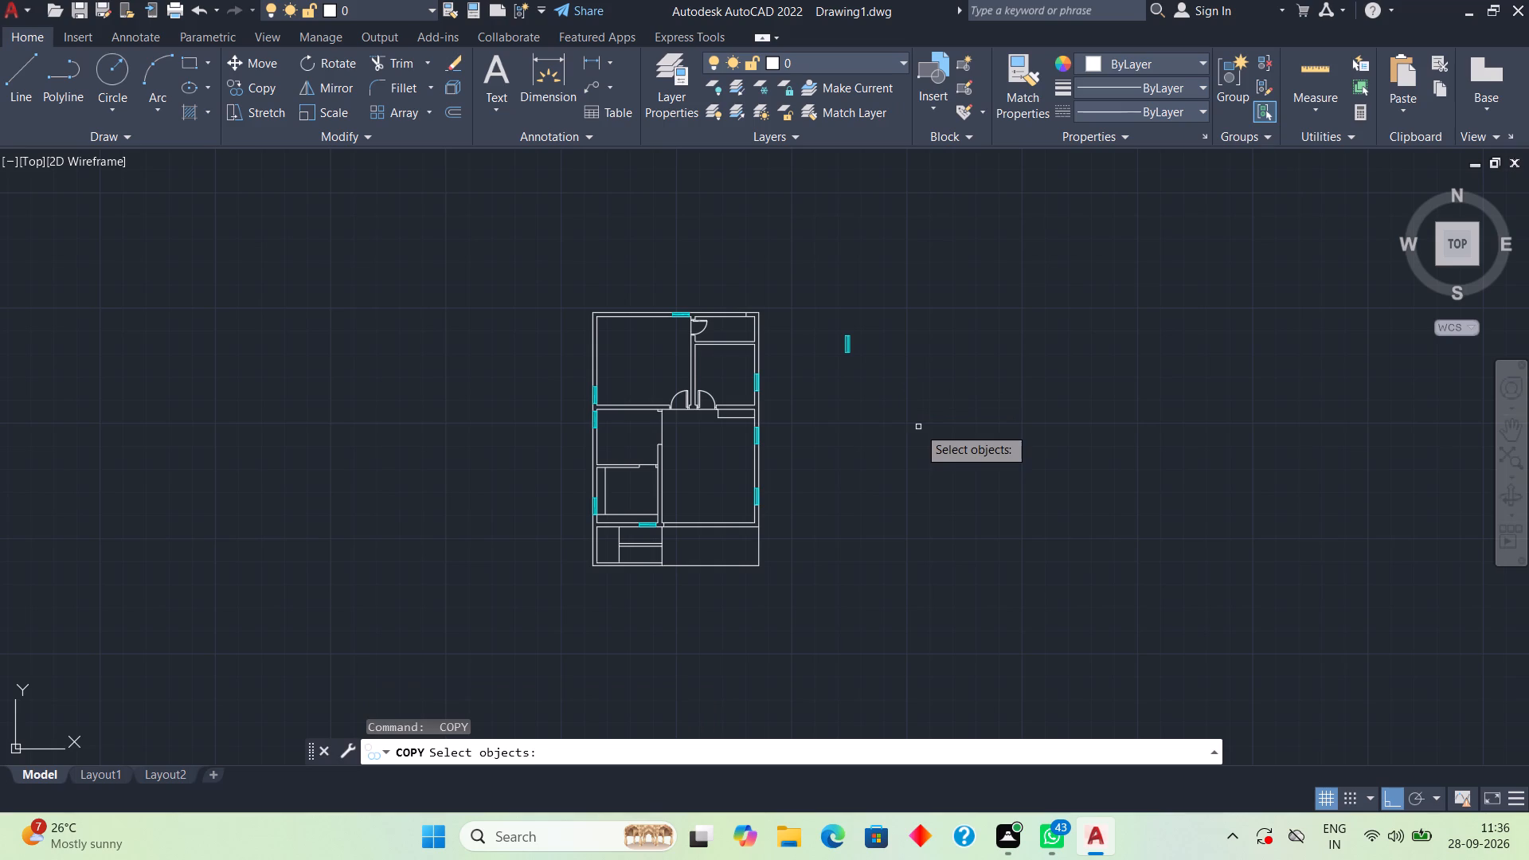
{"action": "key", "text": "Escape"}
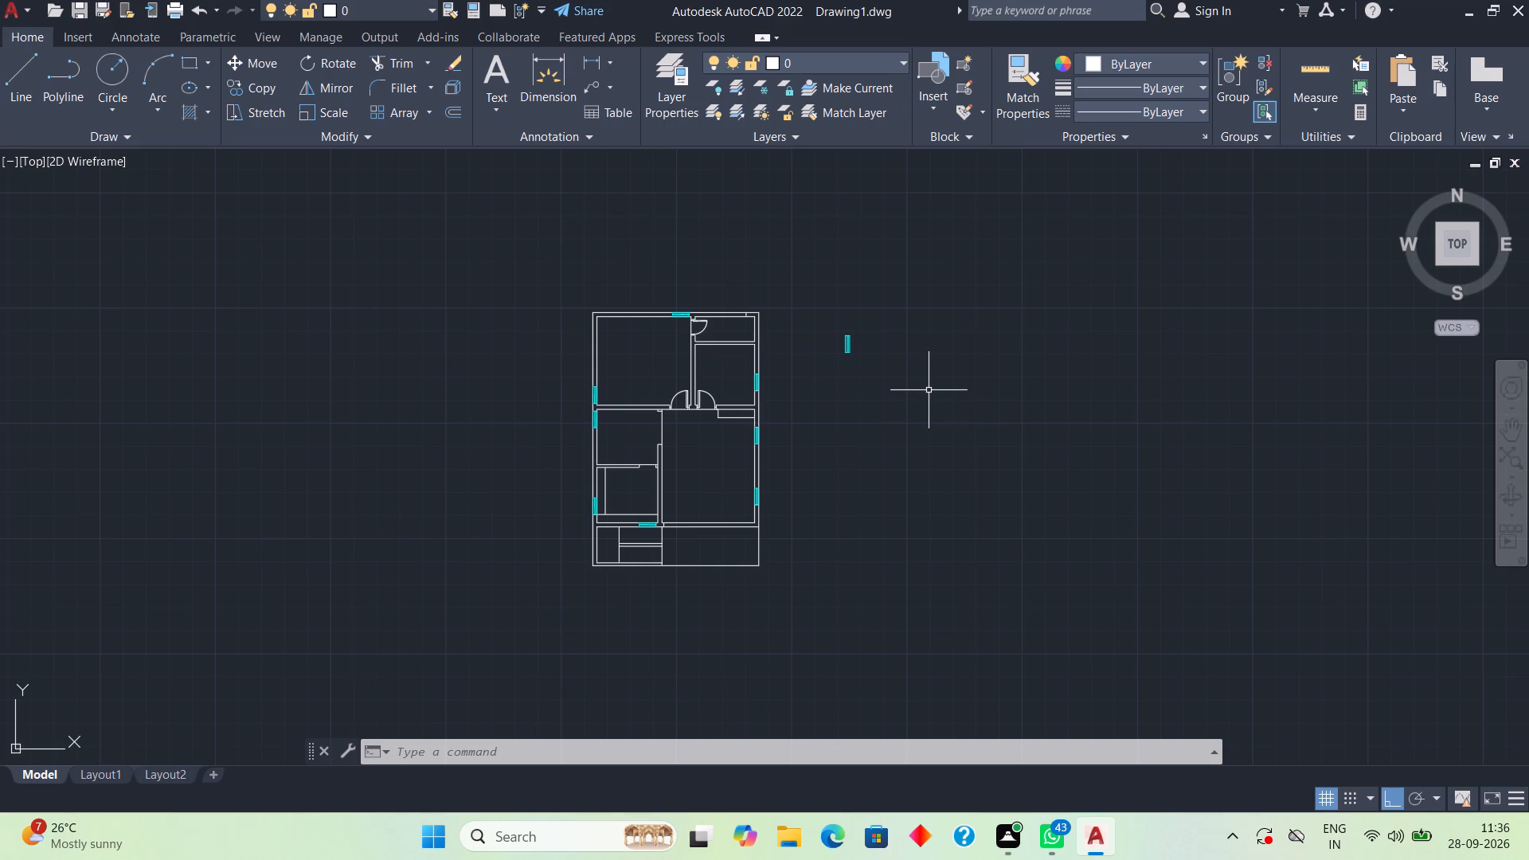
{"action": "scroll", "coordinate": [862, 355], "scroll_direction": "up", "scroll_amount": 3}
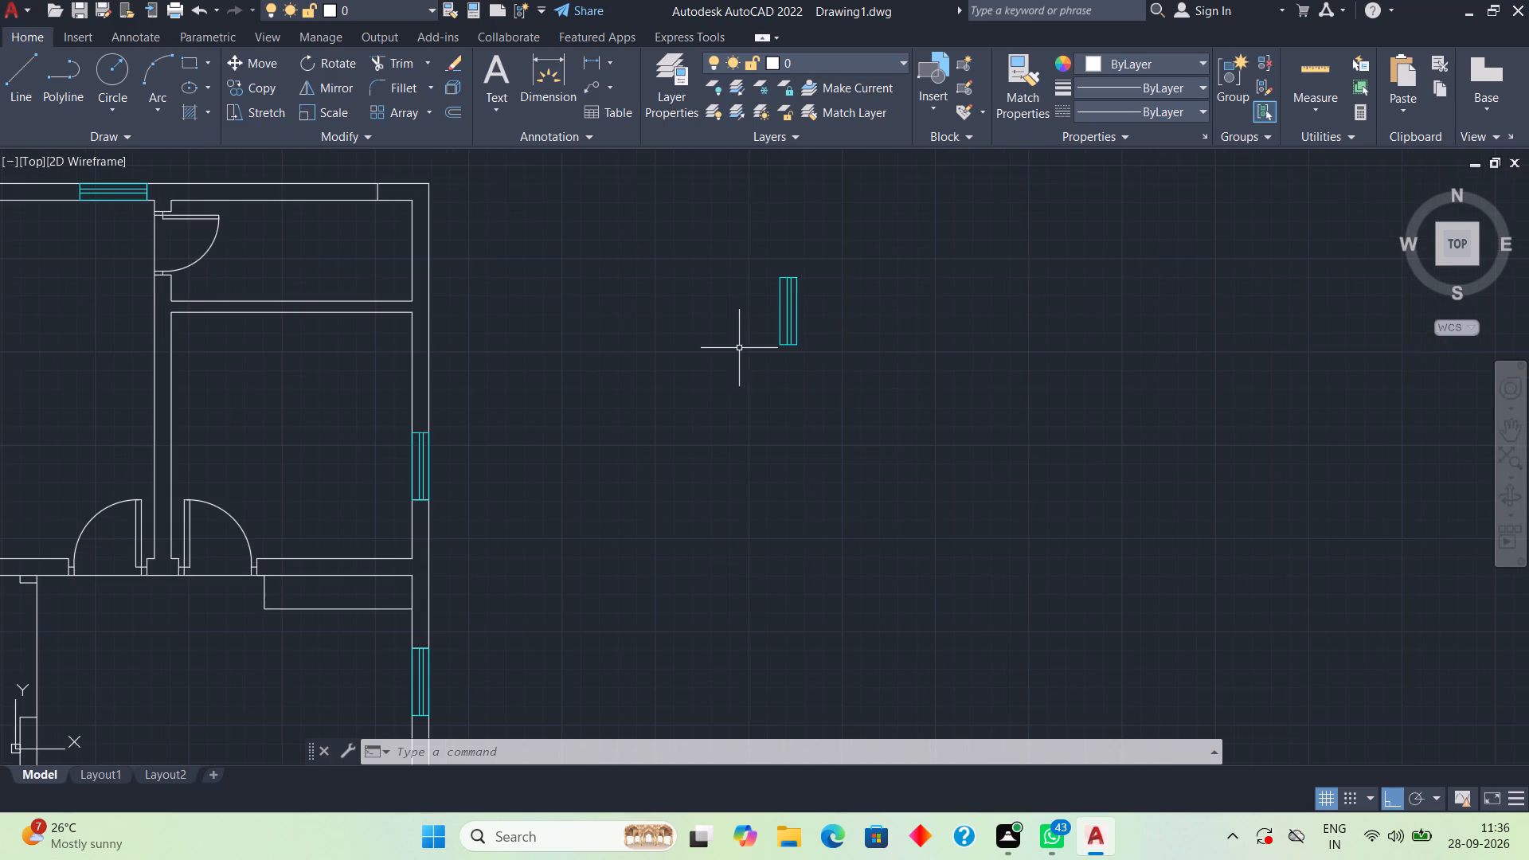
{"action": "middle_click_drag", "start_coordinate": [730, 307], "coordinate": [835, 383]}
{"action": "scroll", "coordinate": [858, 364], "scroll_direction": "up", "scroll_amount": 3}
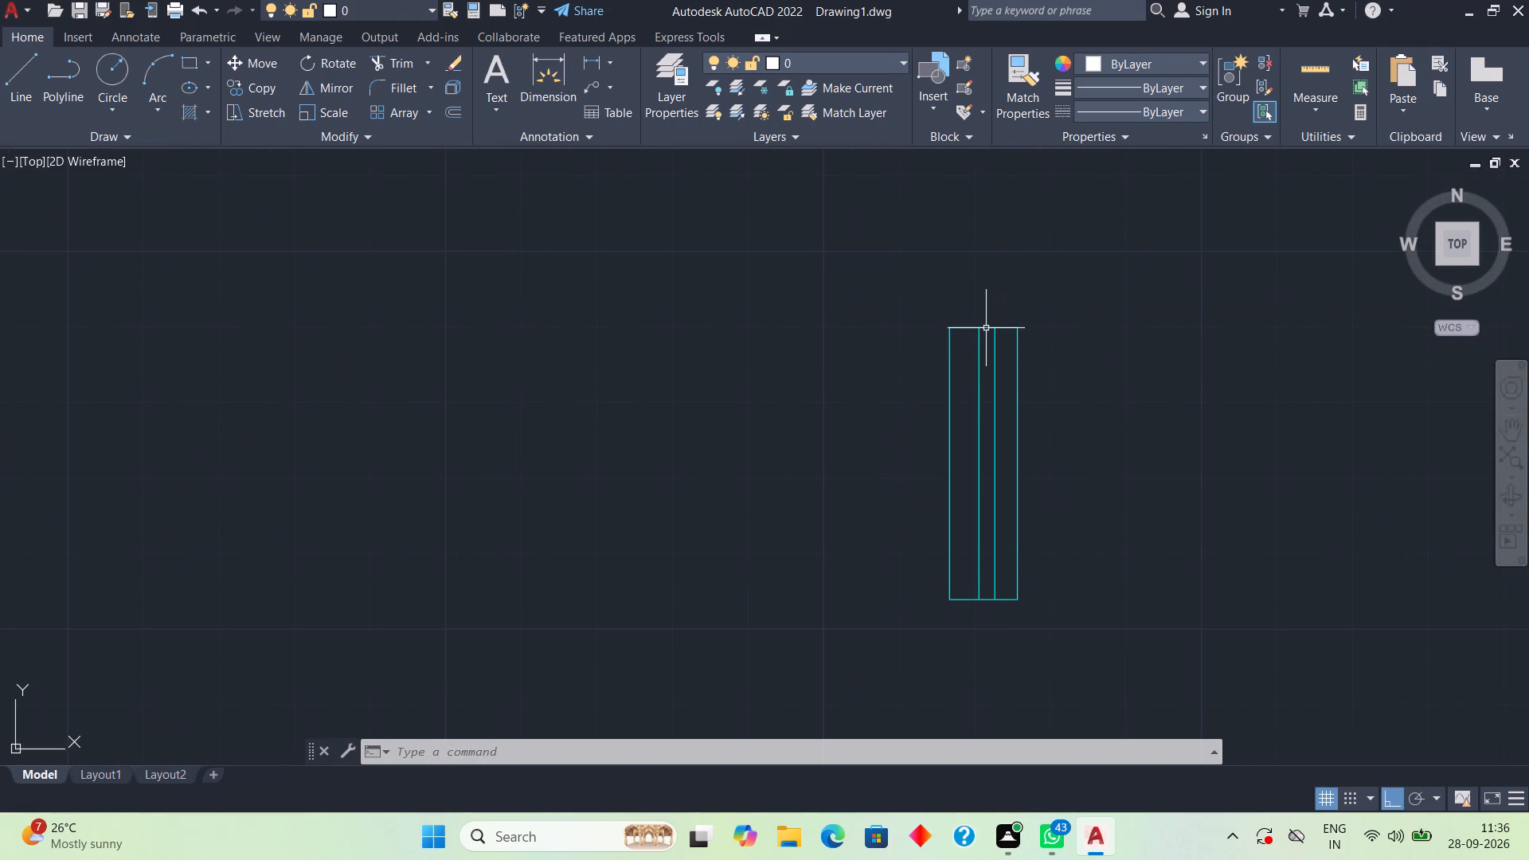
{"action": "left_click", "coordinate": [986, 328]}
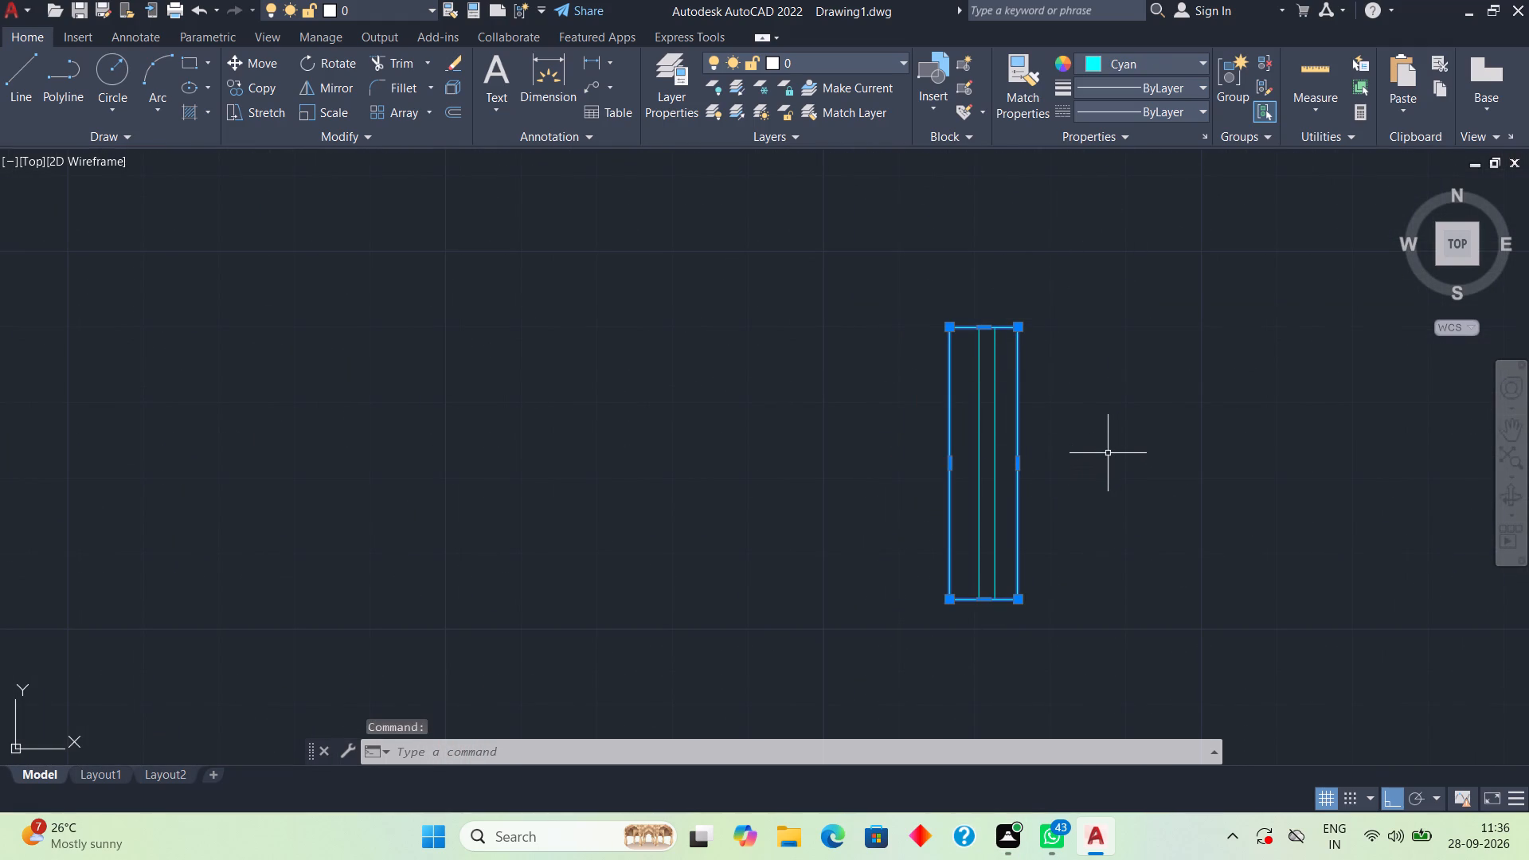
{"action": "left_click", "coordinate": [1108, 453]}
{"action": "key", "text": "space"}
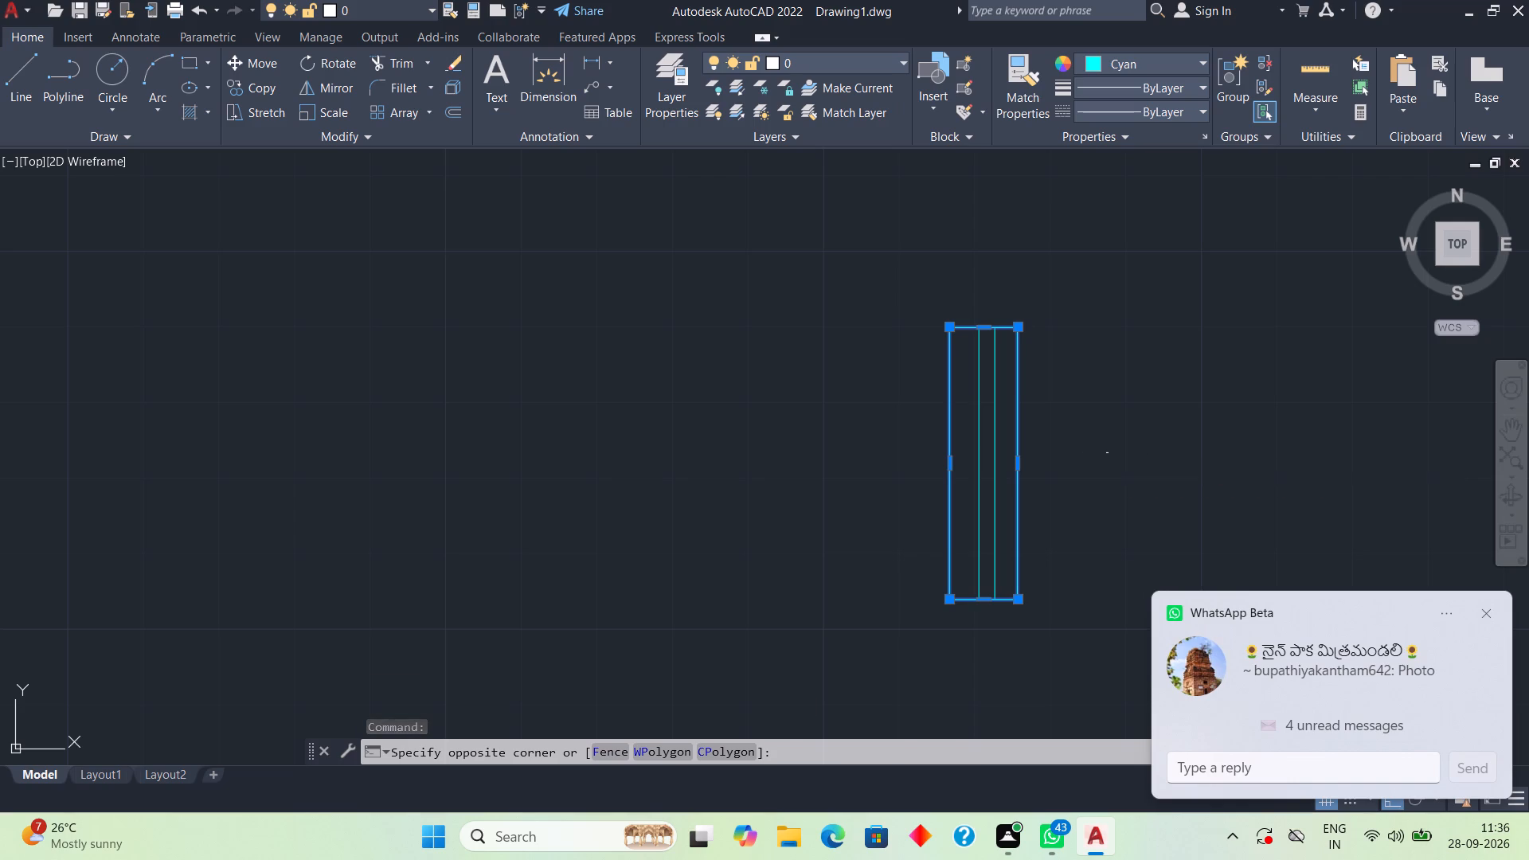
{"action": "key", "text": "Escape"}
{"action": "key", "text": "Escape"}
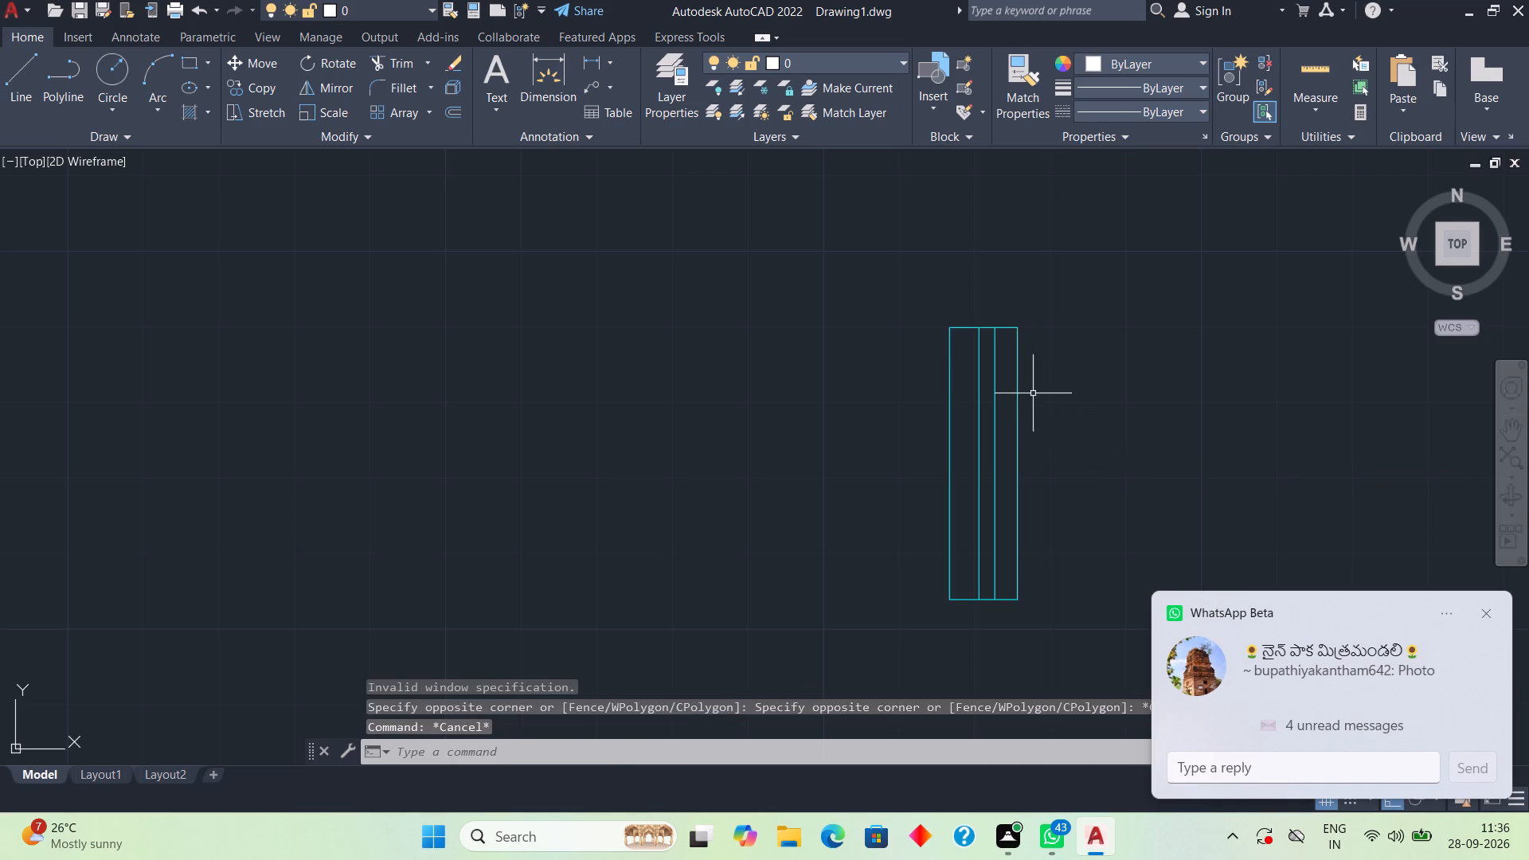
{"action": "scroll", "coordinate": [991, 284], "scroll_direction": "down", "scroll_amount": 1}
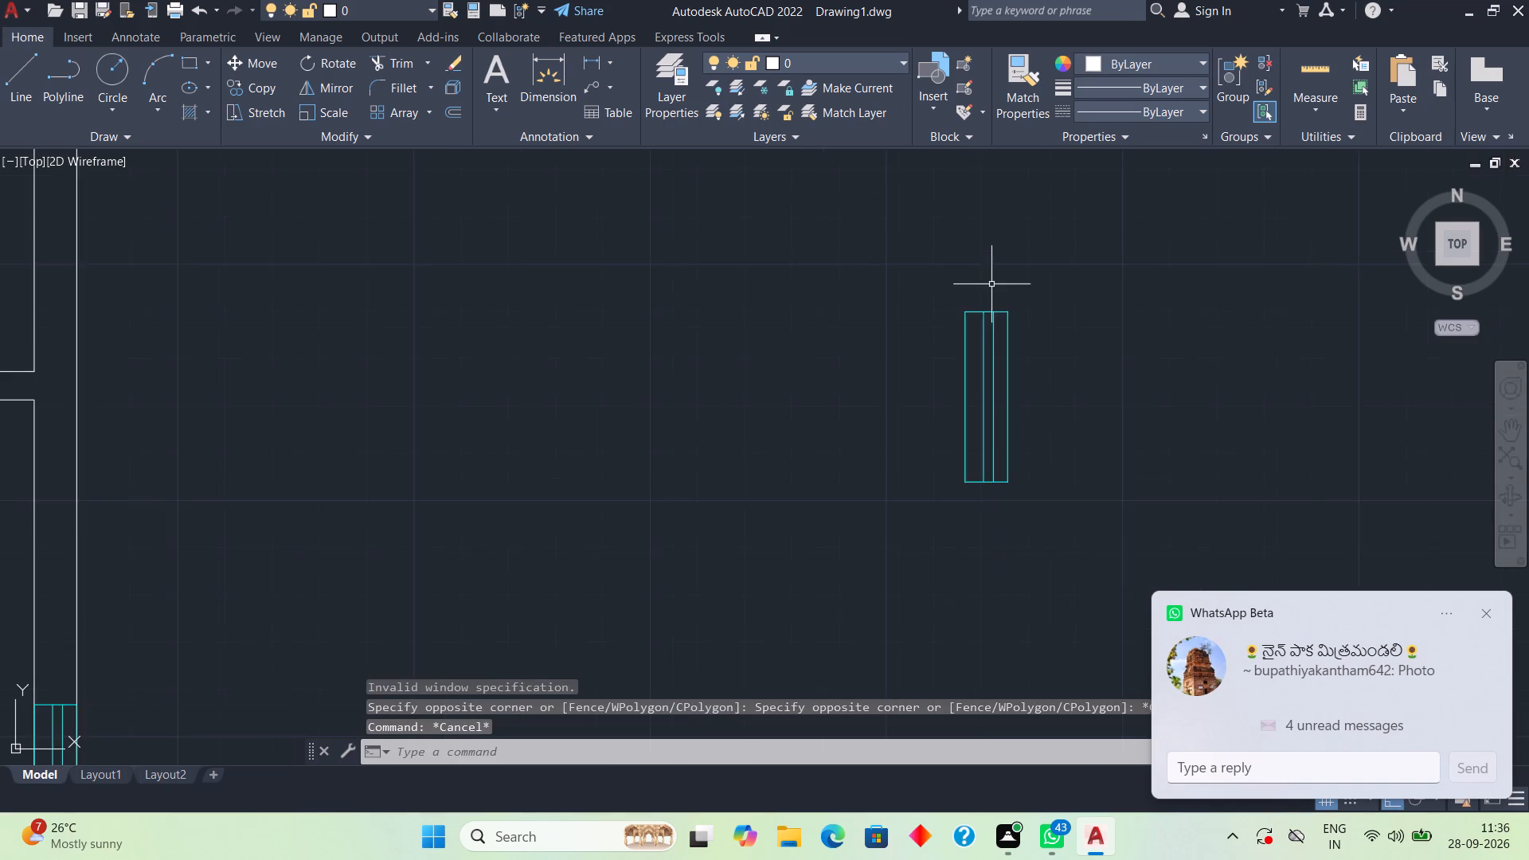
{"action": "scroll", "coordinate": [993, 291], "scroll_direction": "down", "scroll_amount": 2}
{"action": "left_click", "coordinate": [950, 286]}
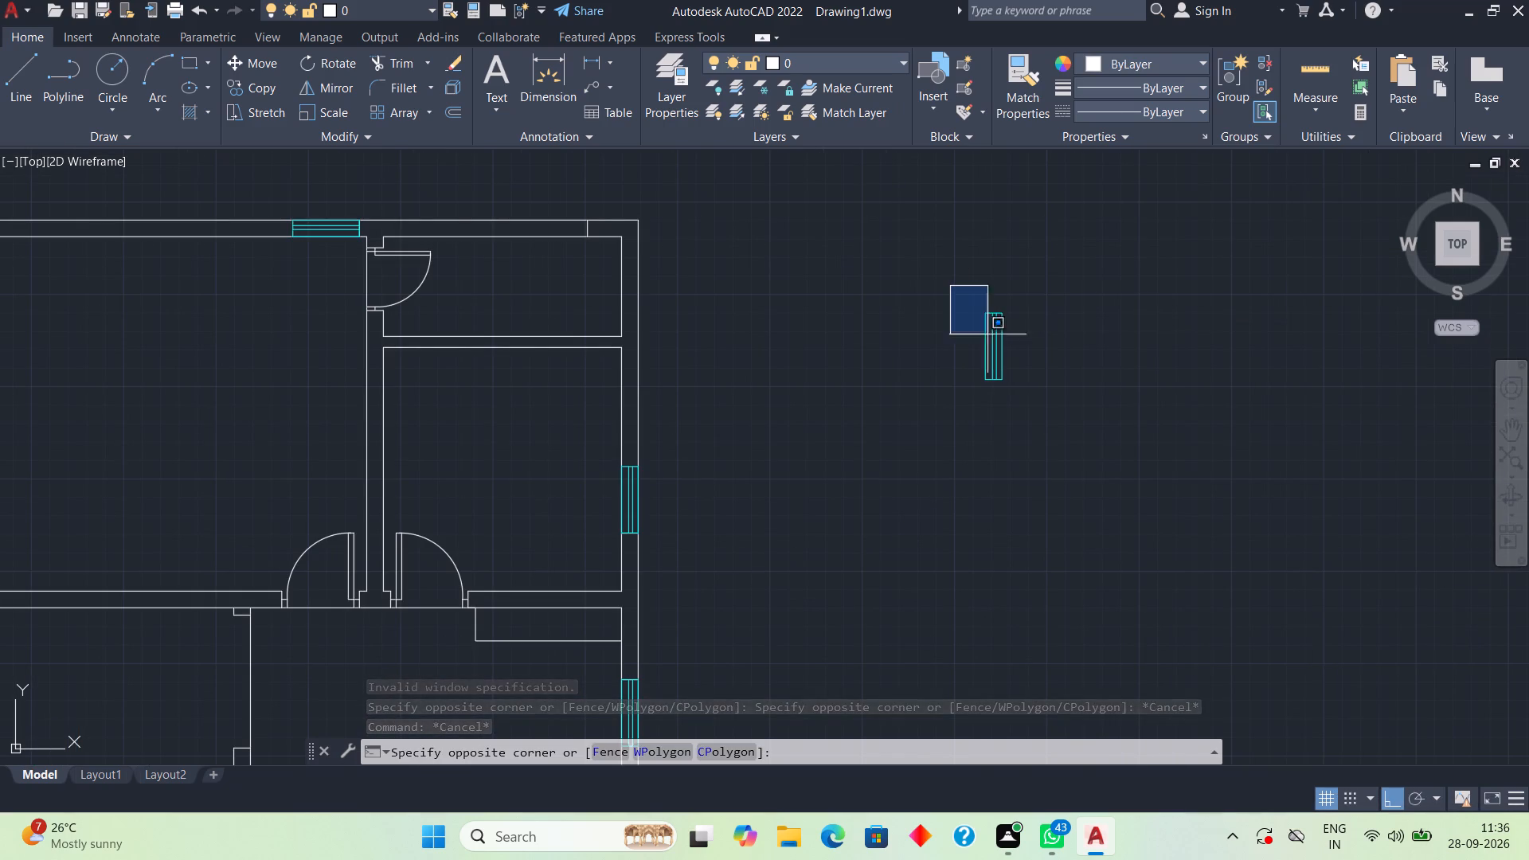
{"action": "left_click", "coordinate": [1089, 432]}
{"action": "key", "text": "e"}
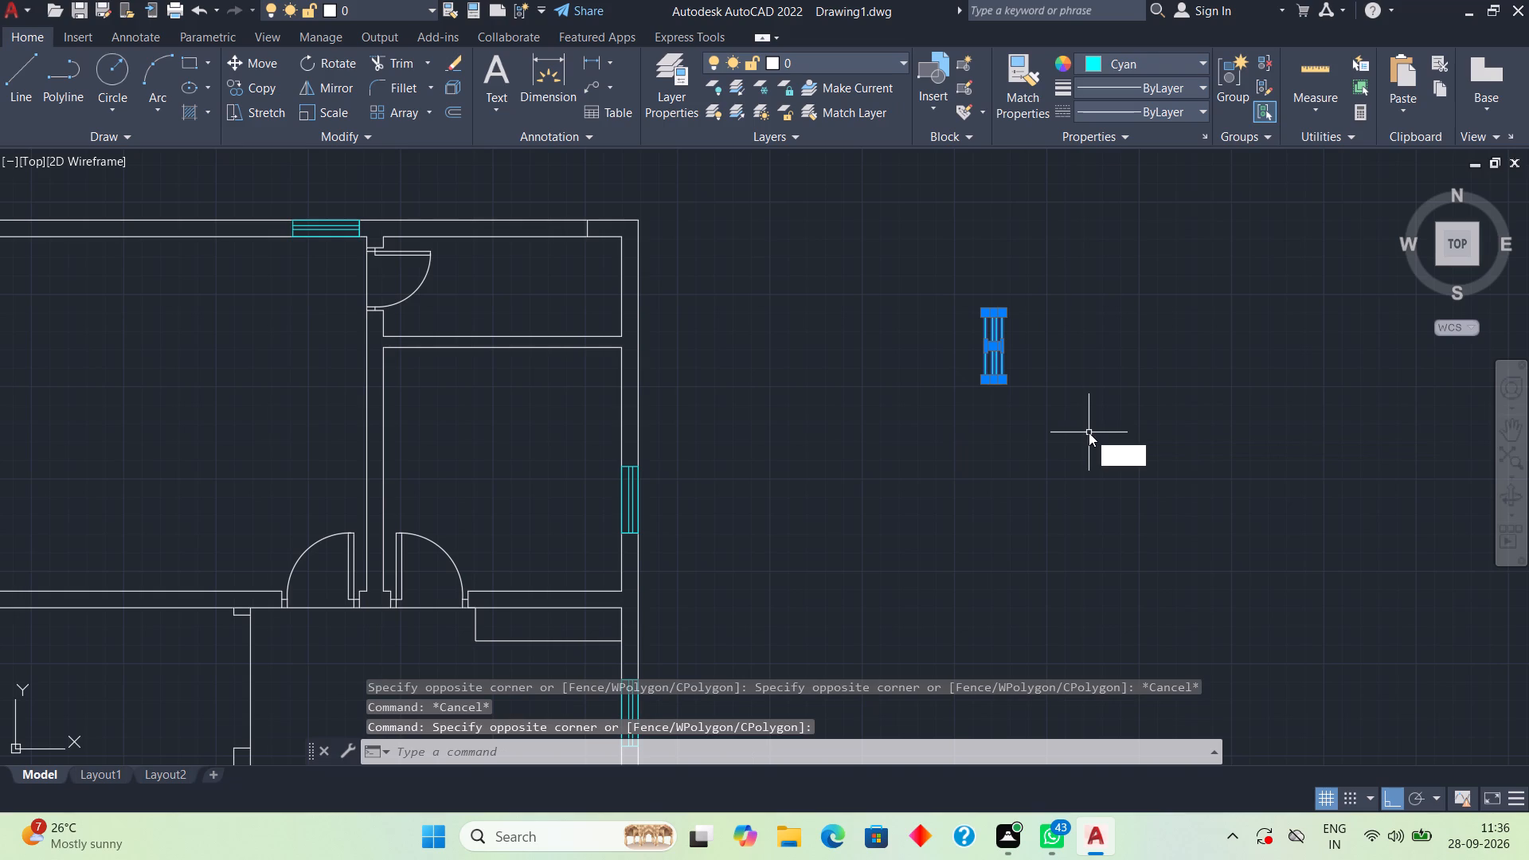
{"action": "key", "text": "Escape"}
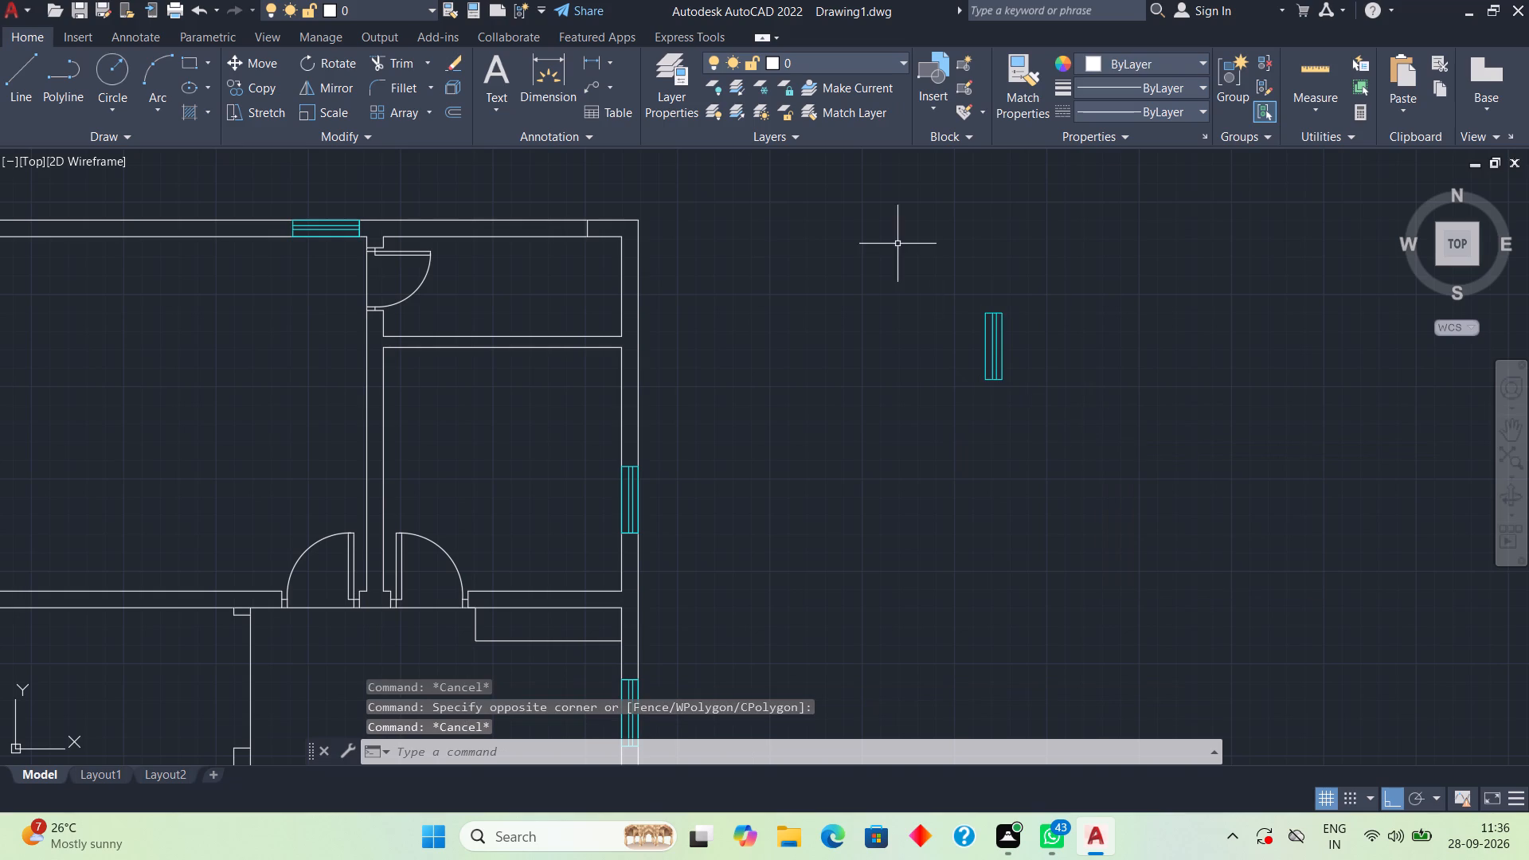
Explode the spare vertical window symbol outside the plan into separate lines.
{"action": "left_click", "coordinate": [896, 242]}
{"action": "left_click", "coordinate": [1065, 438]}
{"action": "key", "text": "x"}
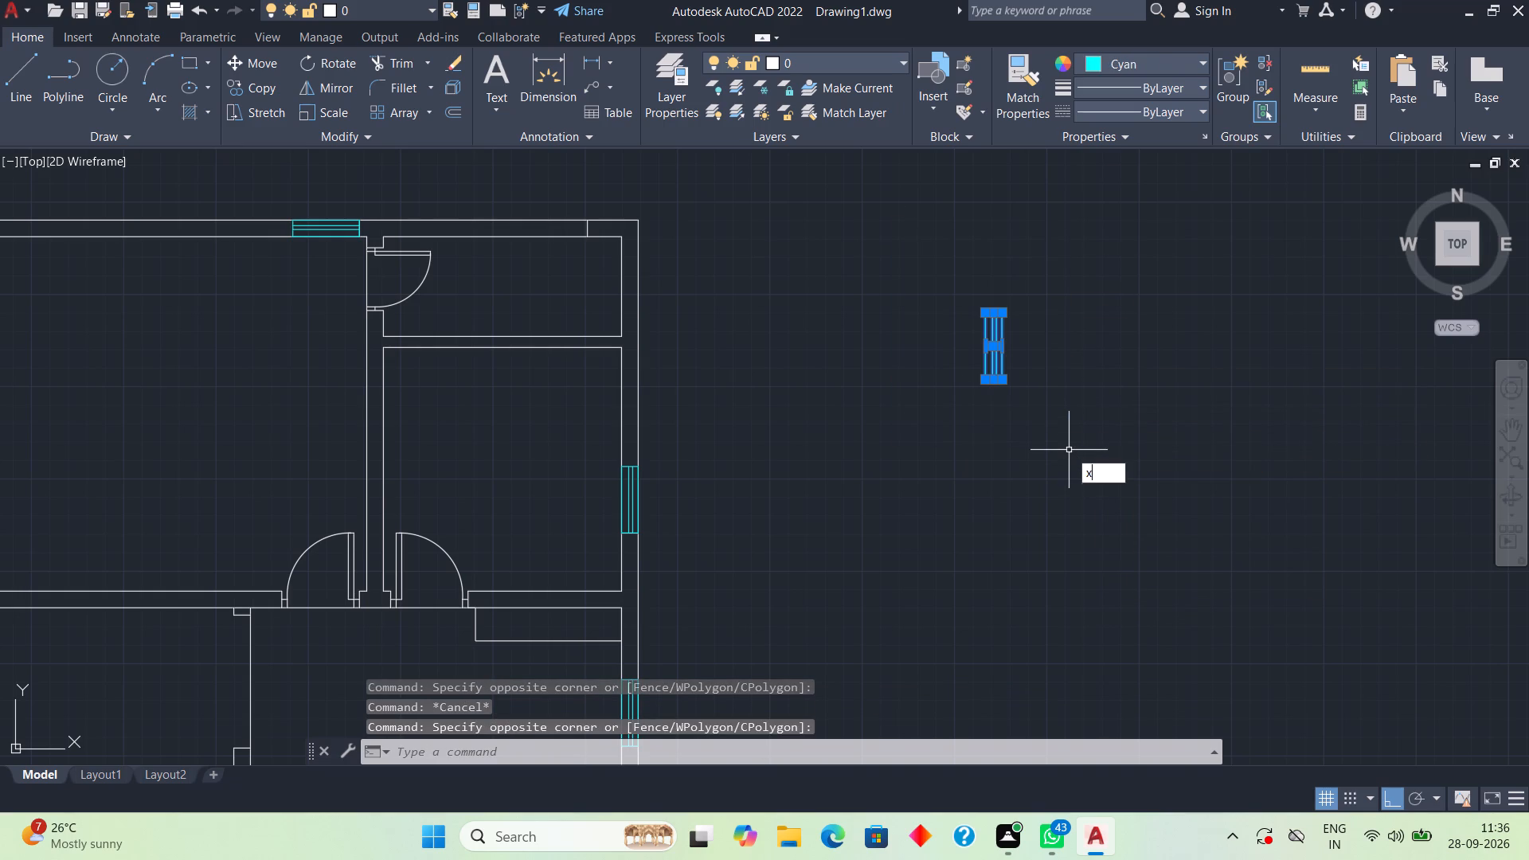
{"action": "key", "text": "space"}
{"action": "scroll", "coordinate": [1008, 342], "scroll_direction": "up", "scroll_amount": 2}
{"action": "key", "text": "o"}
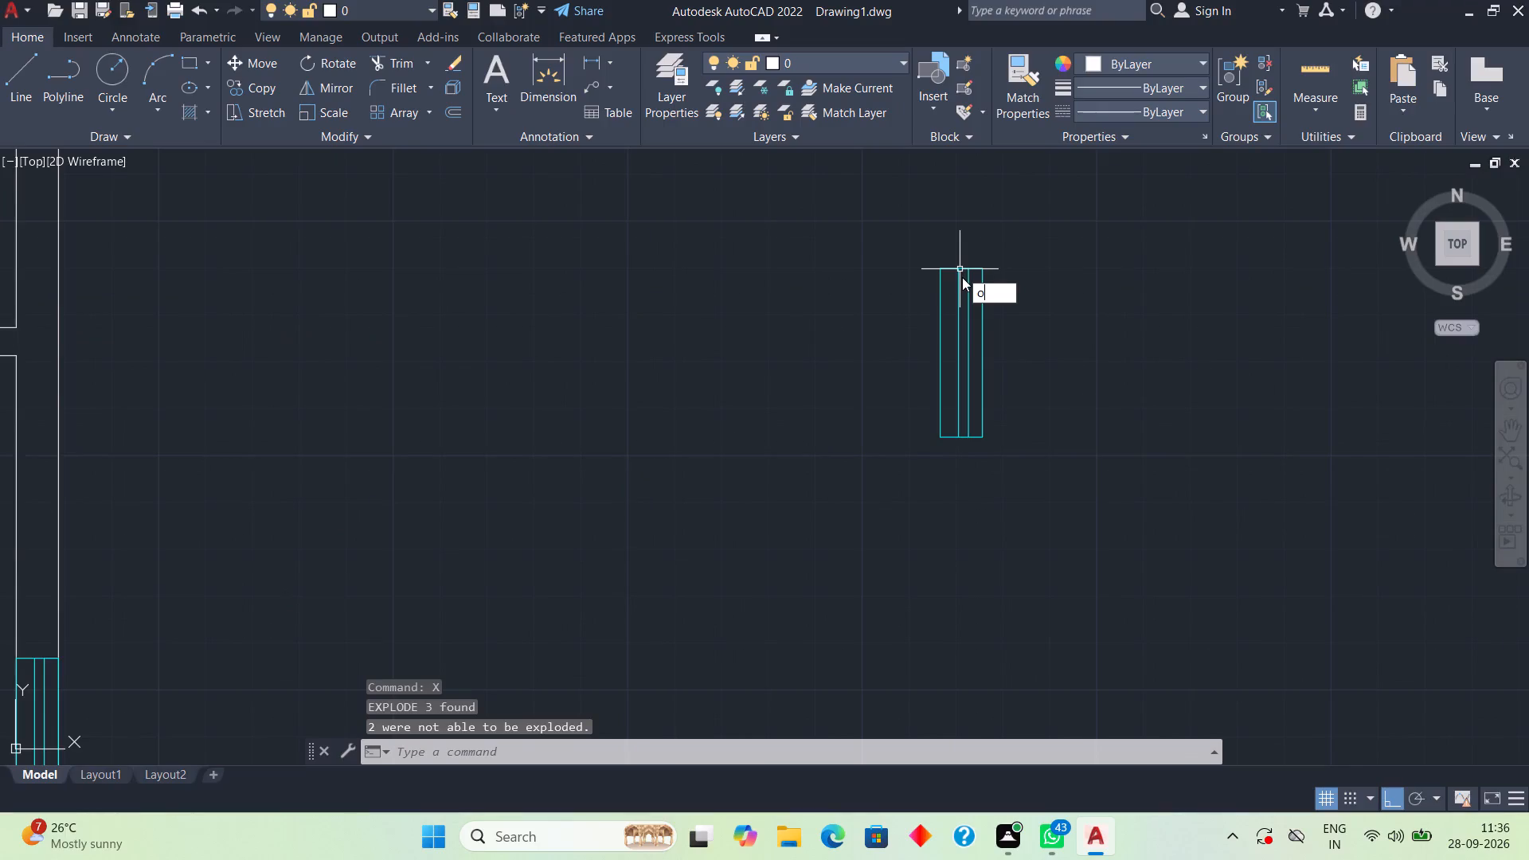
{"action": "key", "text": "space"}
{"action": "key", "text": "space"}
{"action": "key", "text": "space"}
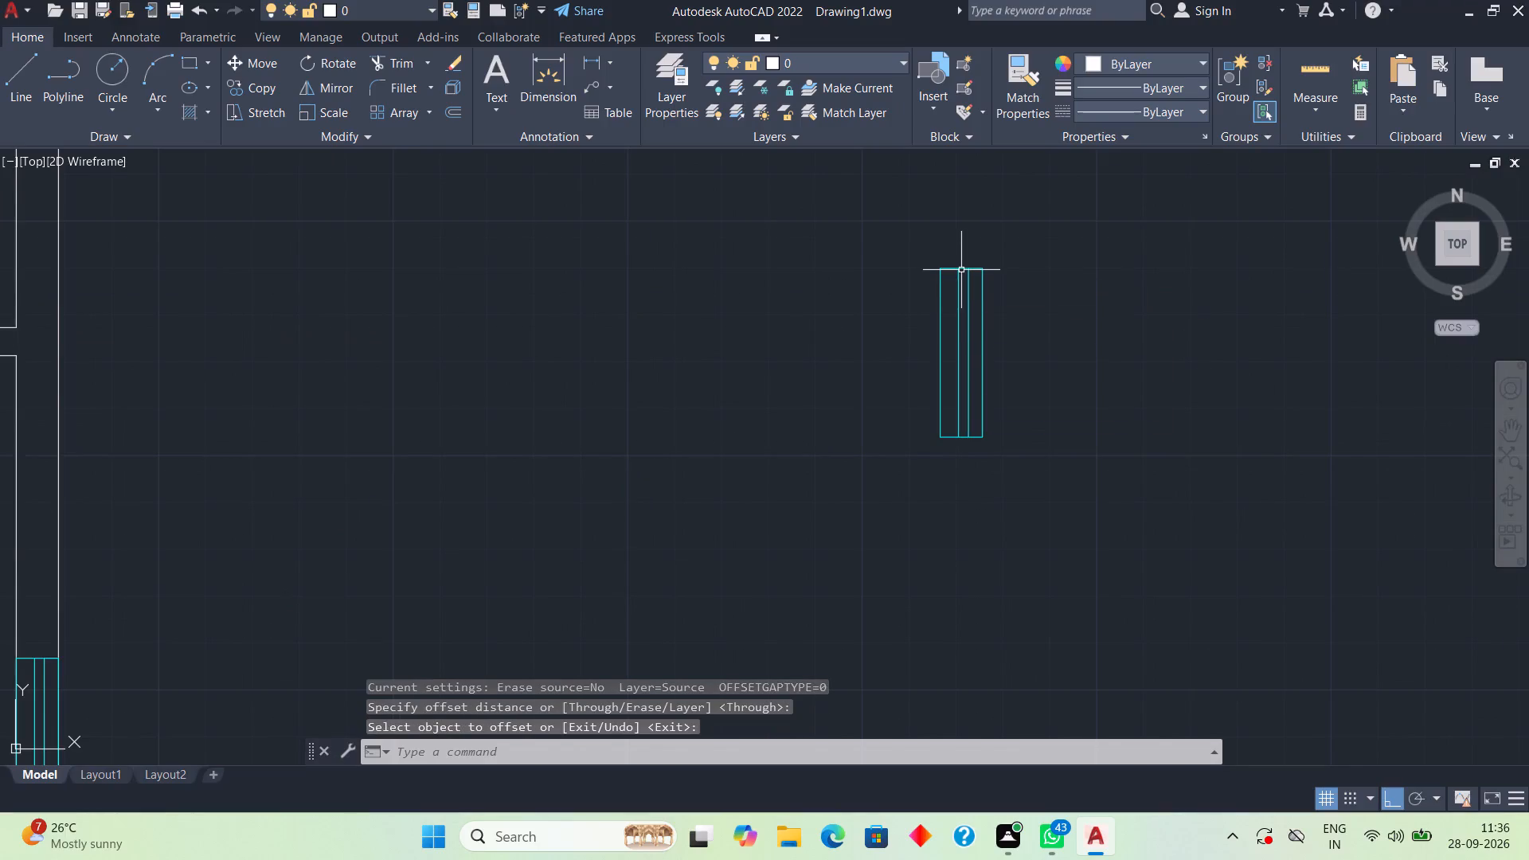
Offset the spare window symbol's top edge 1' downward, into the symbol.
{"action": "key", "text": "o"}
{"action": "key", "text": "space"}
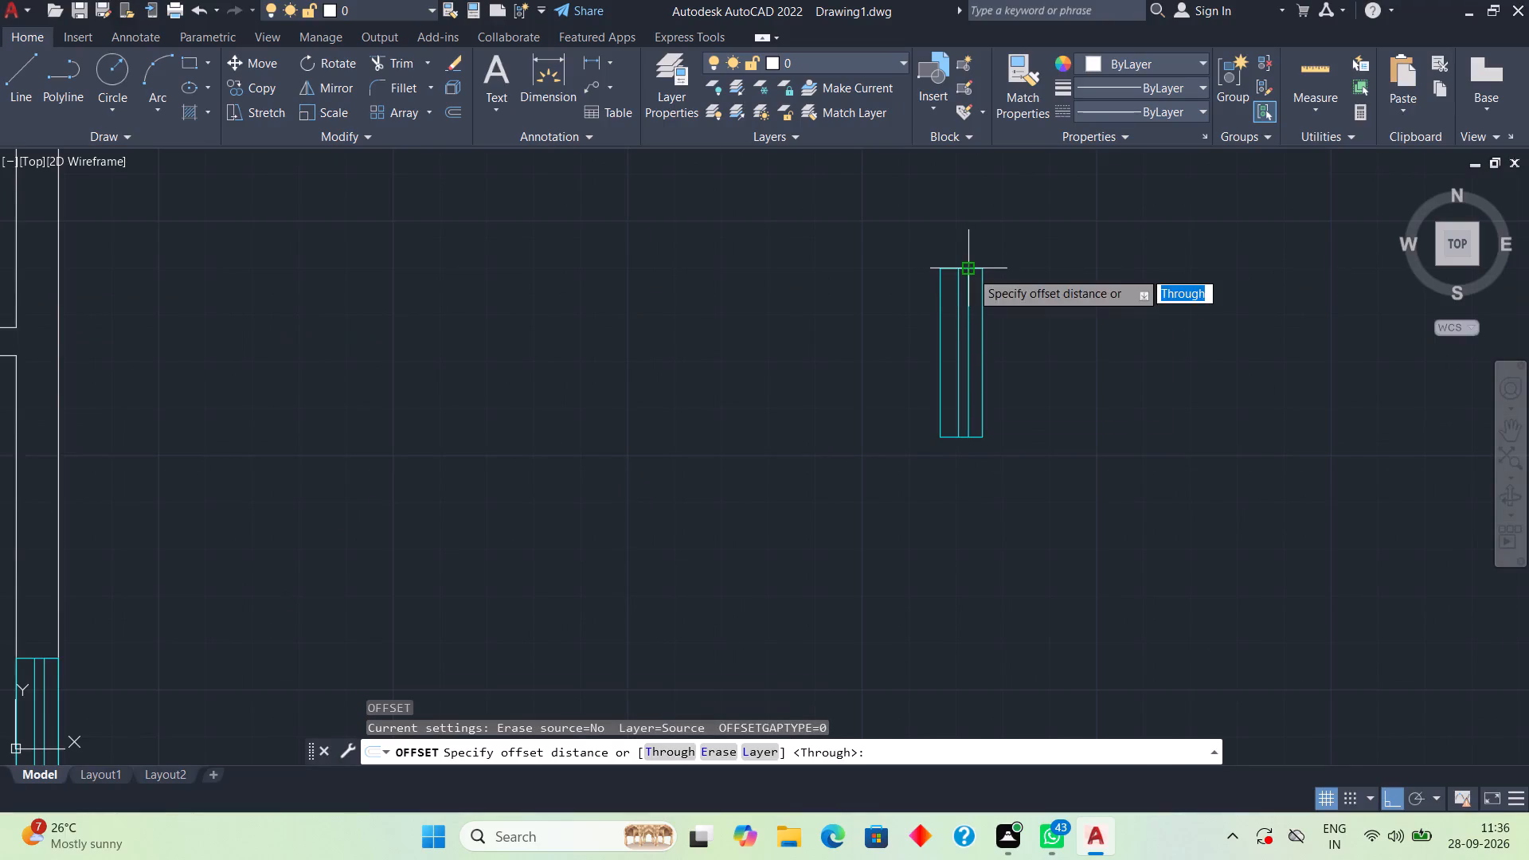
{"action": "key", "text": "space"}
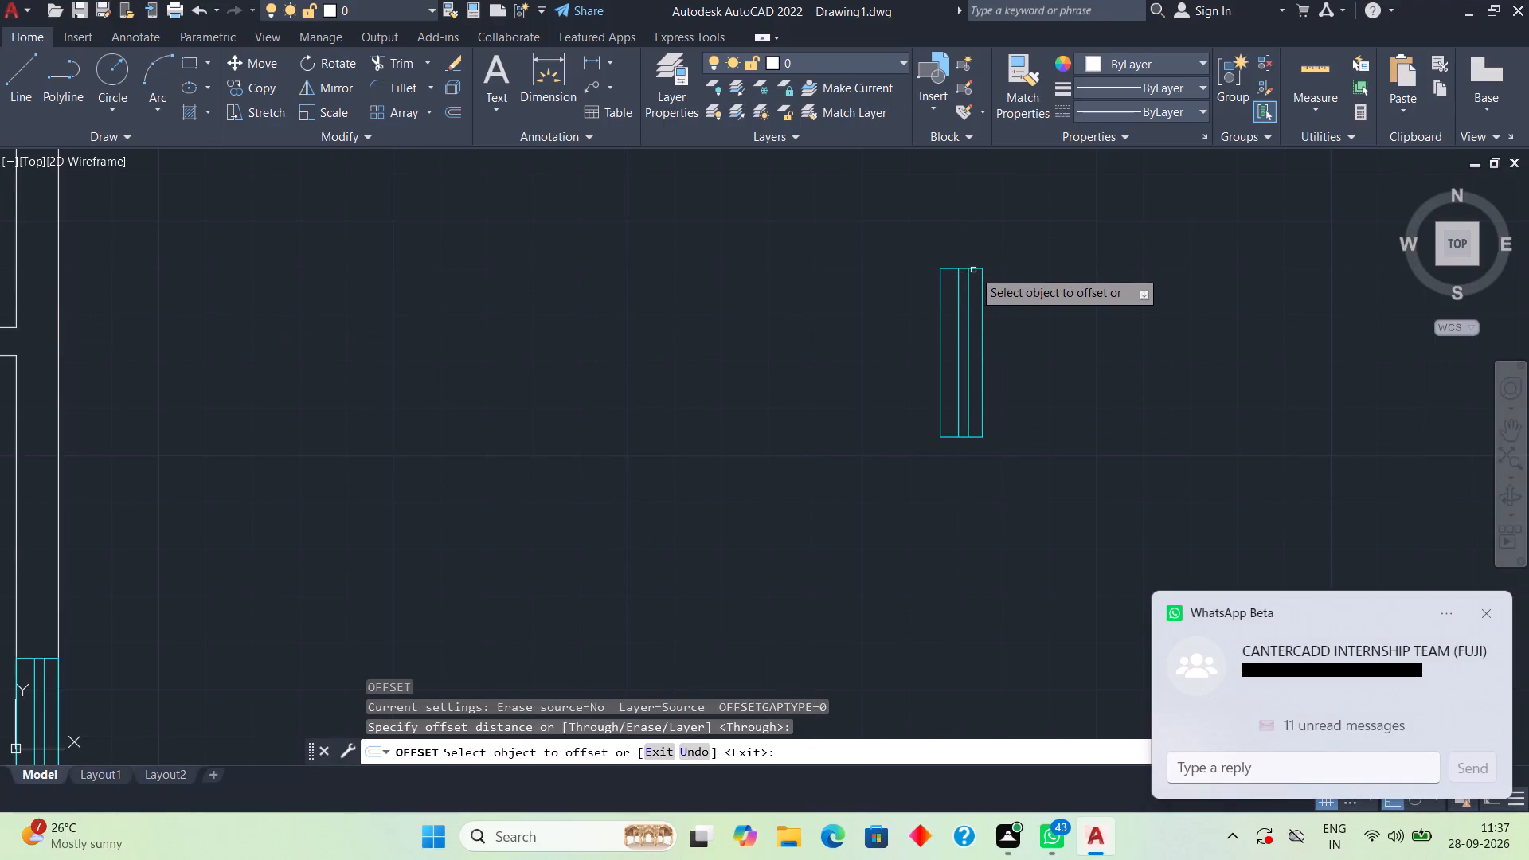
{"action": "left_click", "coordinate": [973, 270]}
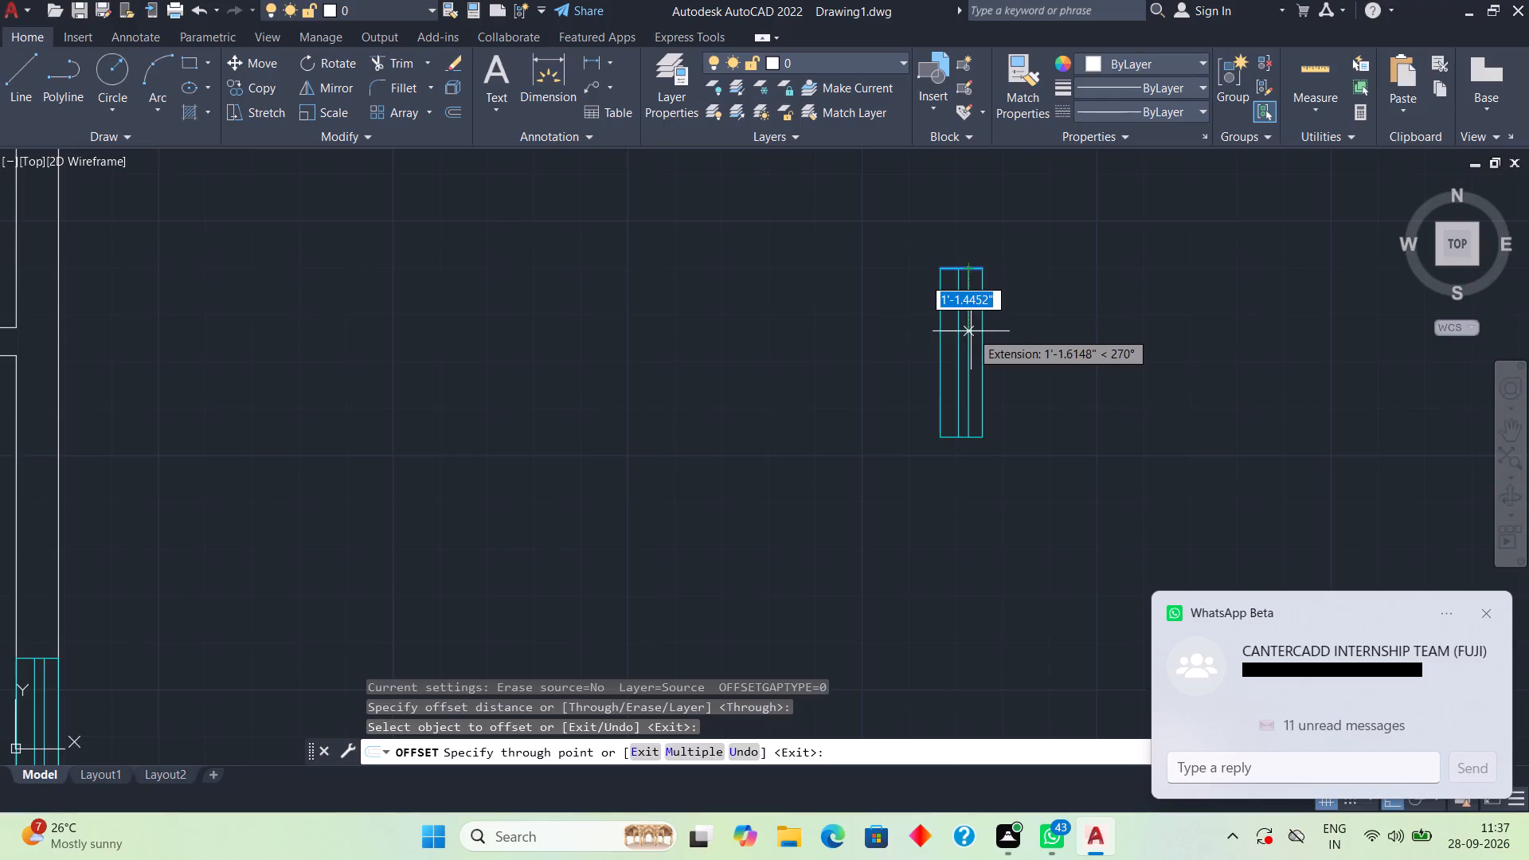
{"action": "type", "text": "1'"}
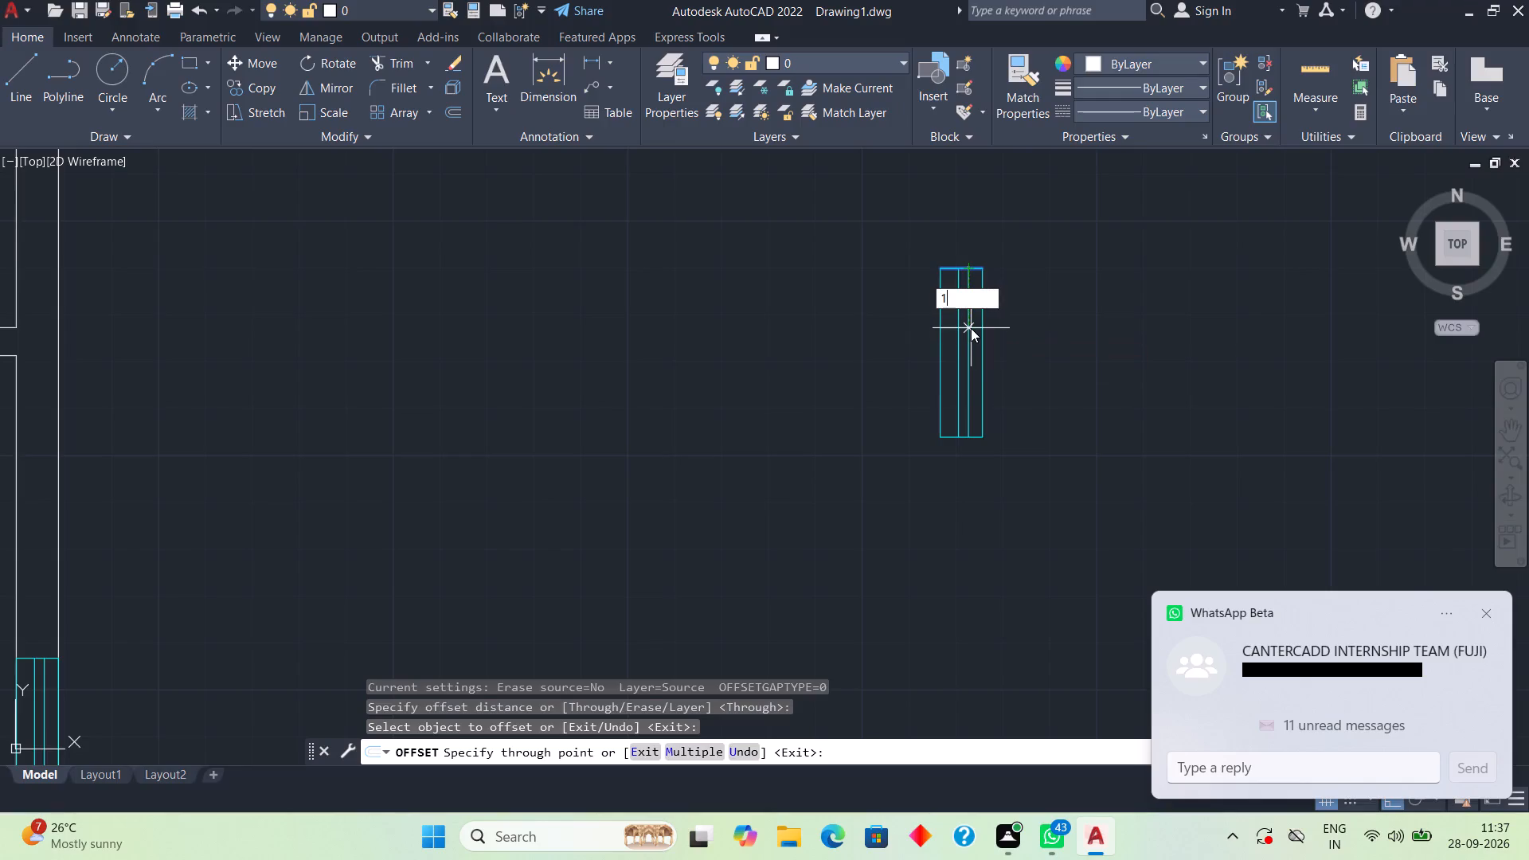
{"action": "key", "text": "Return"}
{"action": "key", "text": "space"}
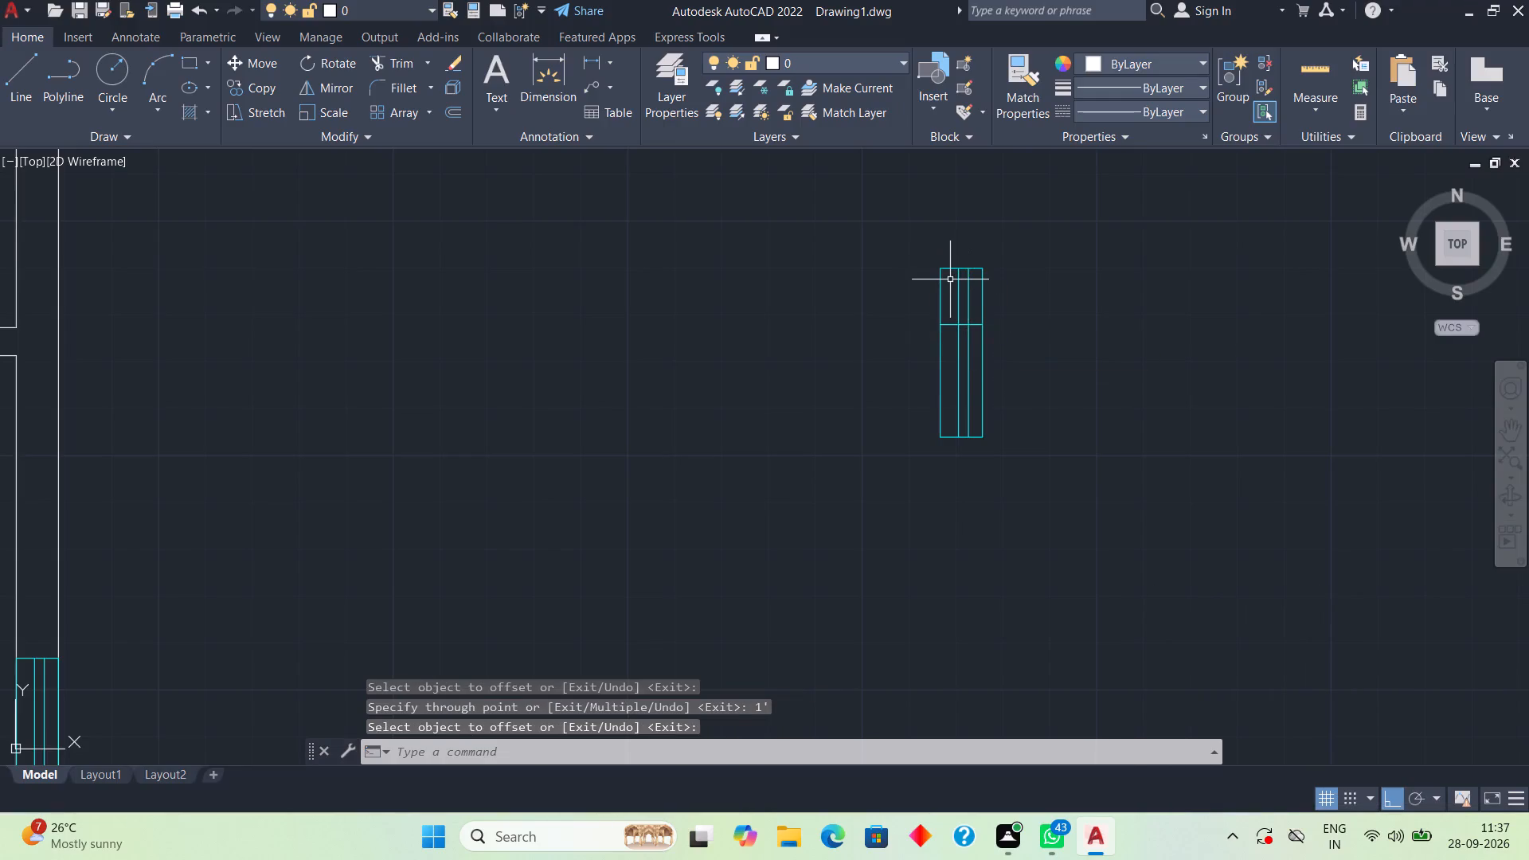
Trim away the part of the spare window symbol above the offset line, including the leftover top edge, to shorten the symbol.
{"action": "type", "text": "tr"}
{"action": "key", "text": "space"}
{"action": "key", "text": "space"}
{"action": "left_click_drag", "start_coordinate": [929, 282], "coordinate": [1066, 322]}
{"action": "left_click", "coordinate": [981, 272]}
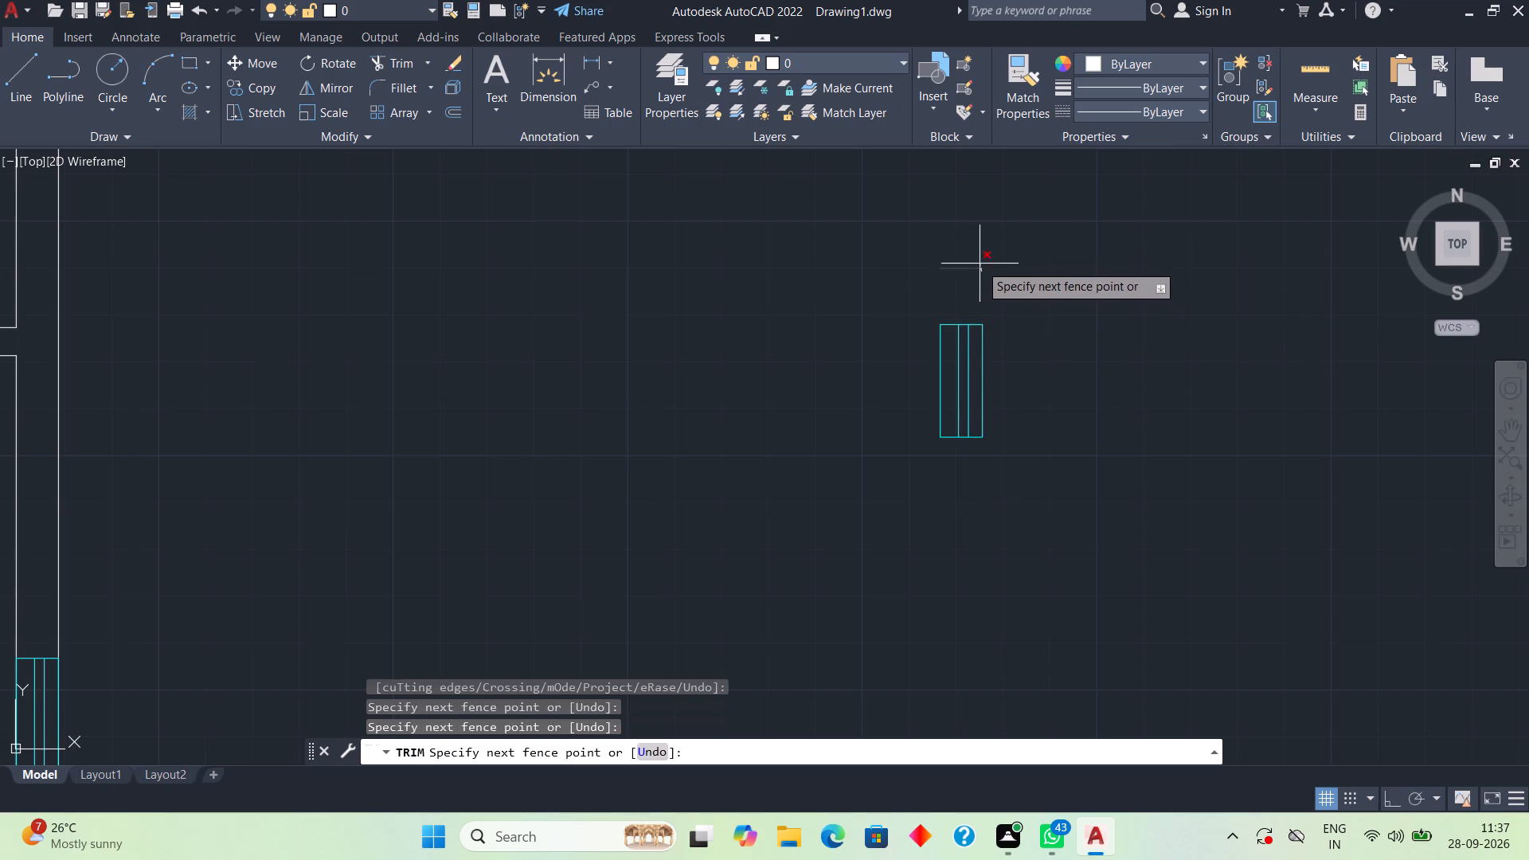
{"action": "left_click", "coordinate": [976, 256]}
{"action": "key", "text": "space"}
{"action": "scroll", "coordinate": [939, 312], "scroll_direction": "down", "scroll_amount": 1}
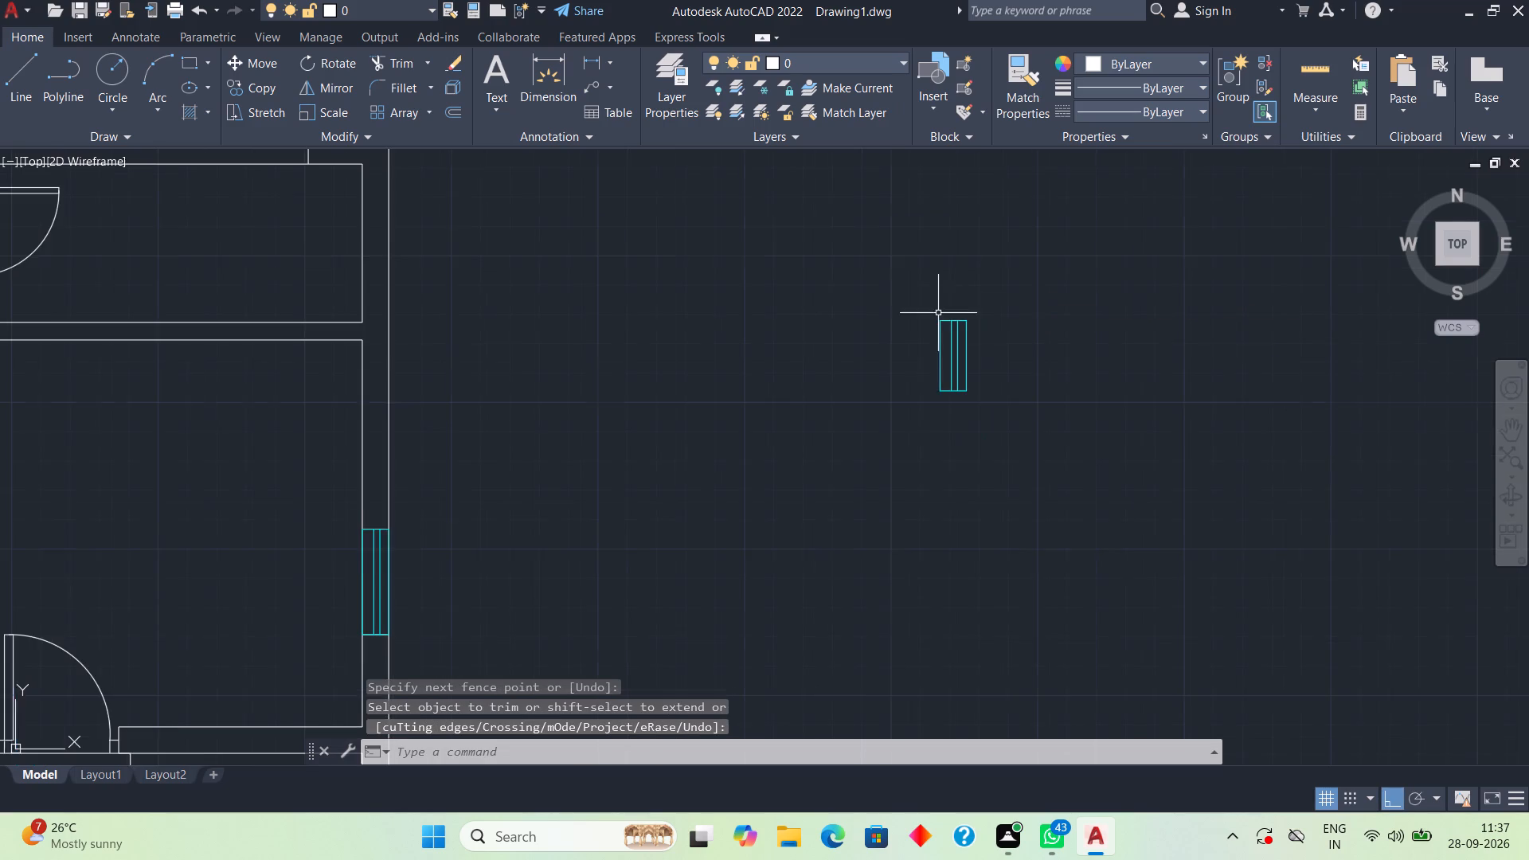
Copy the shortened window symbol from its left edge's midpoint to the midpoint of the inner left wall line in the plan's bottom-left room.
{"action": "scroll", "coordinate": [938, 313], "scroll_direction": "down", "scroll_amount": 2}
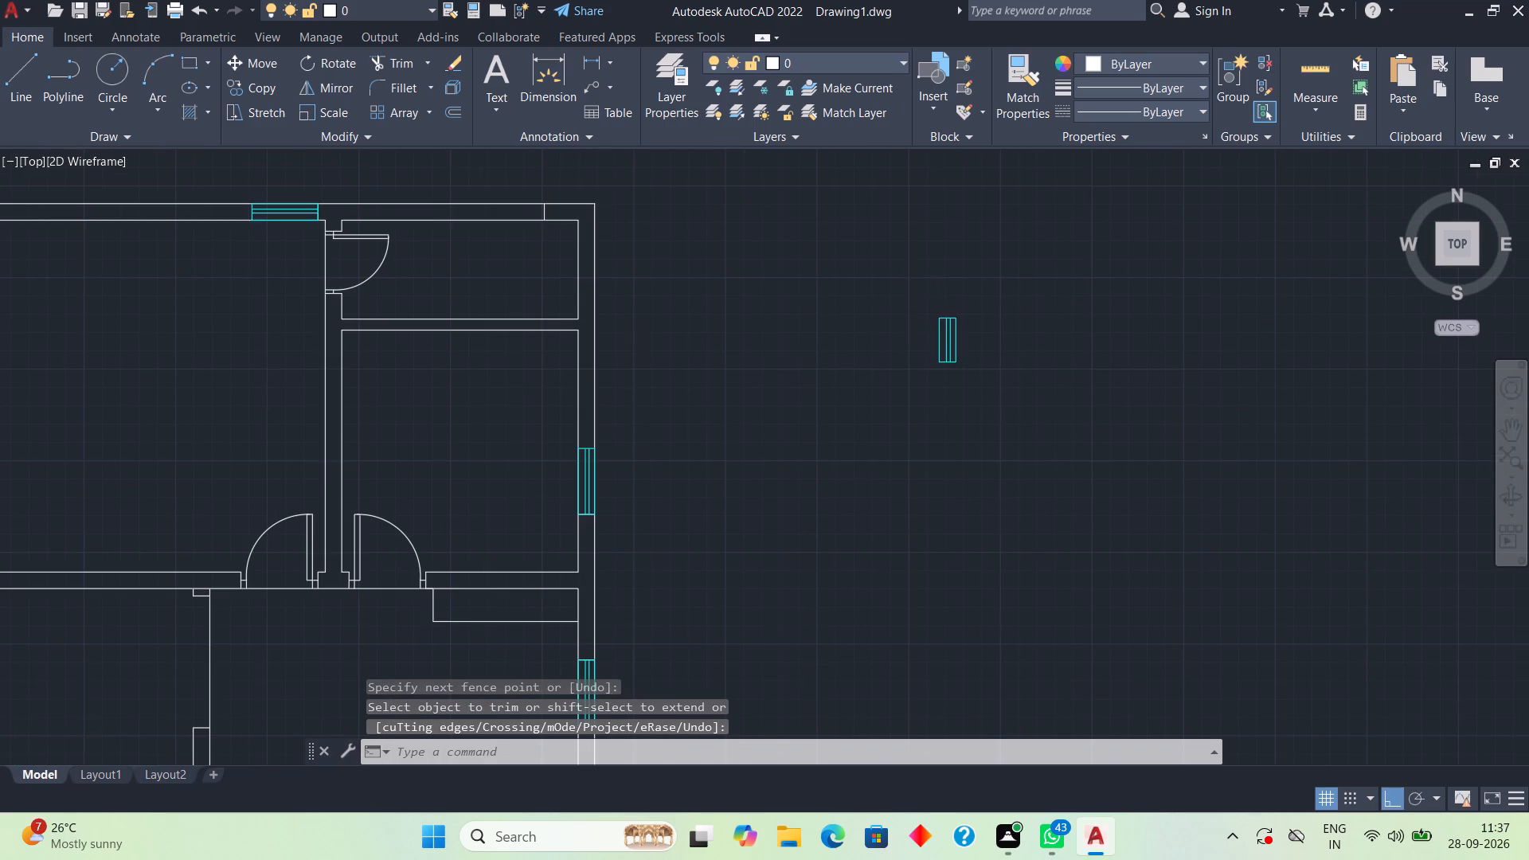
{"action": "scroll", "coordinate": [897, 349], "scroll_direction": "down", "scroll_amount": 1}
{"action": "middle_click_drag", "start_coordinate": [881, 364], "coordinate": [948, 331]}
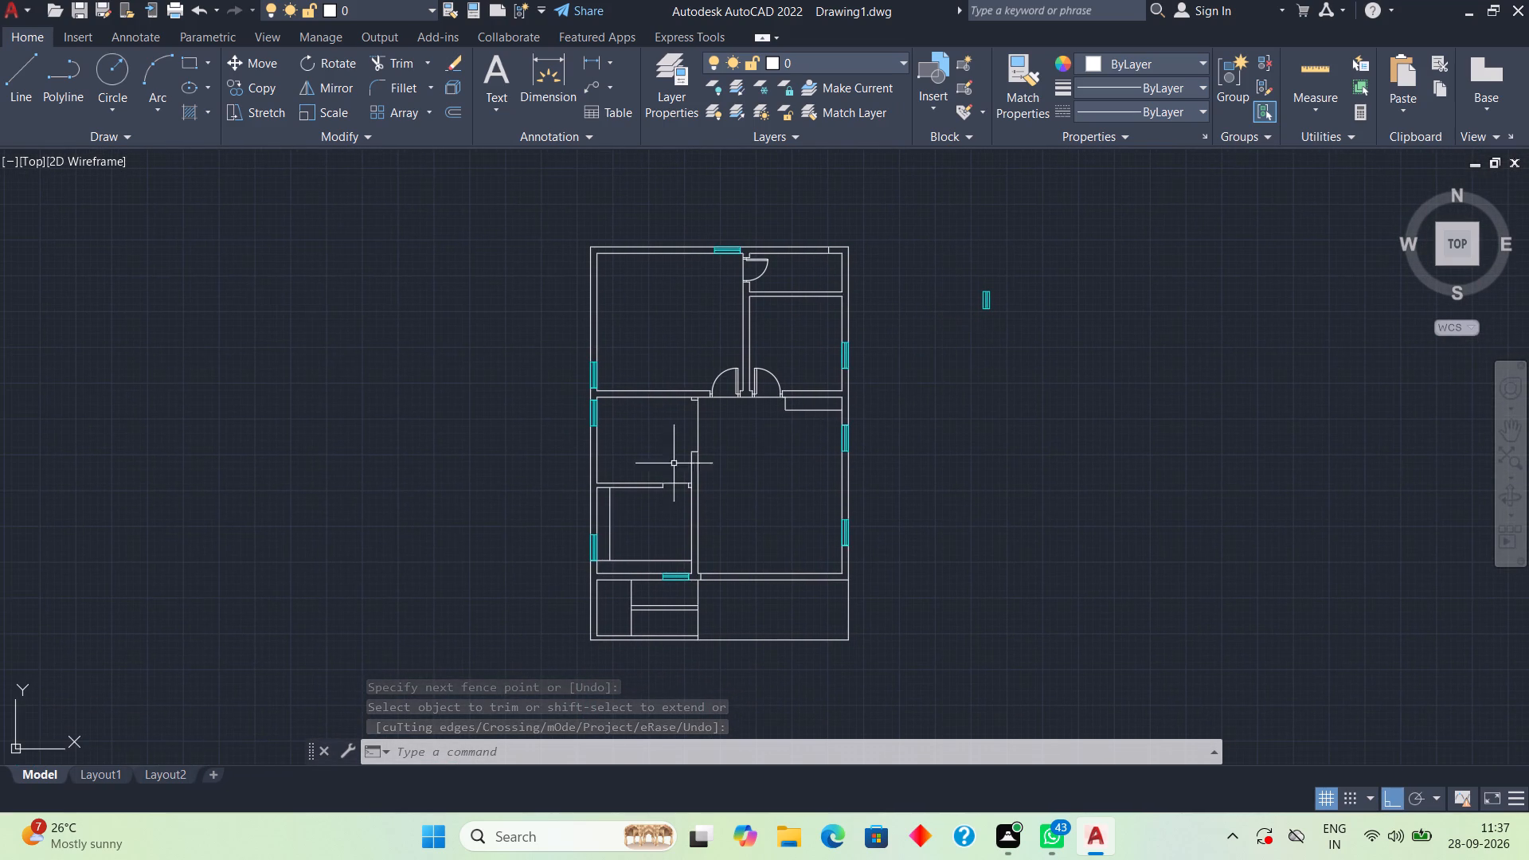
{"action": "scroll", "coordinate": [585, 612], "scroll_direction": "up", "scroll_amount": 2}
{"action": "scroll", "coordinate": [587, 609], "scroll_direction": "down", "scroll_amount": 1}
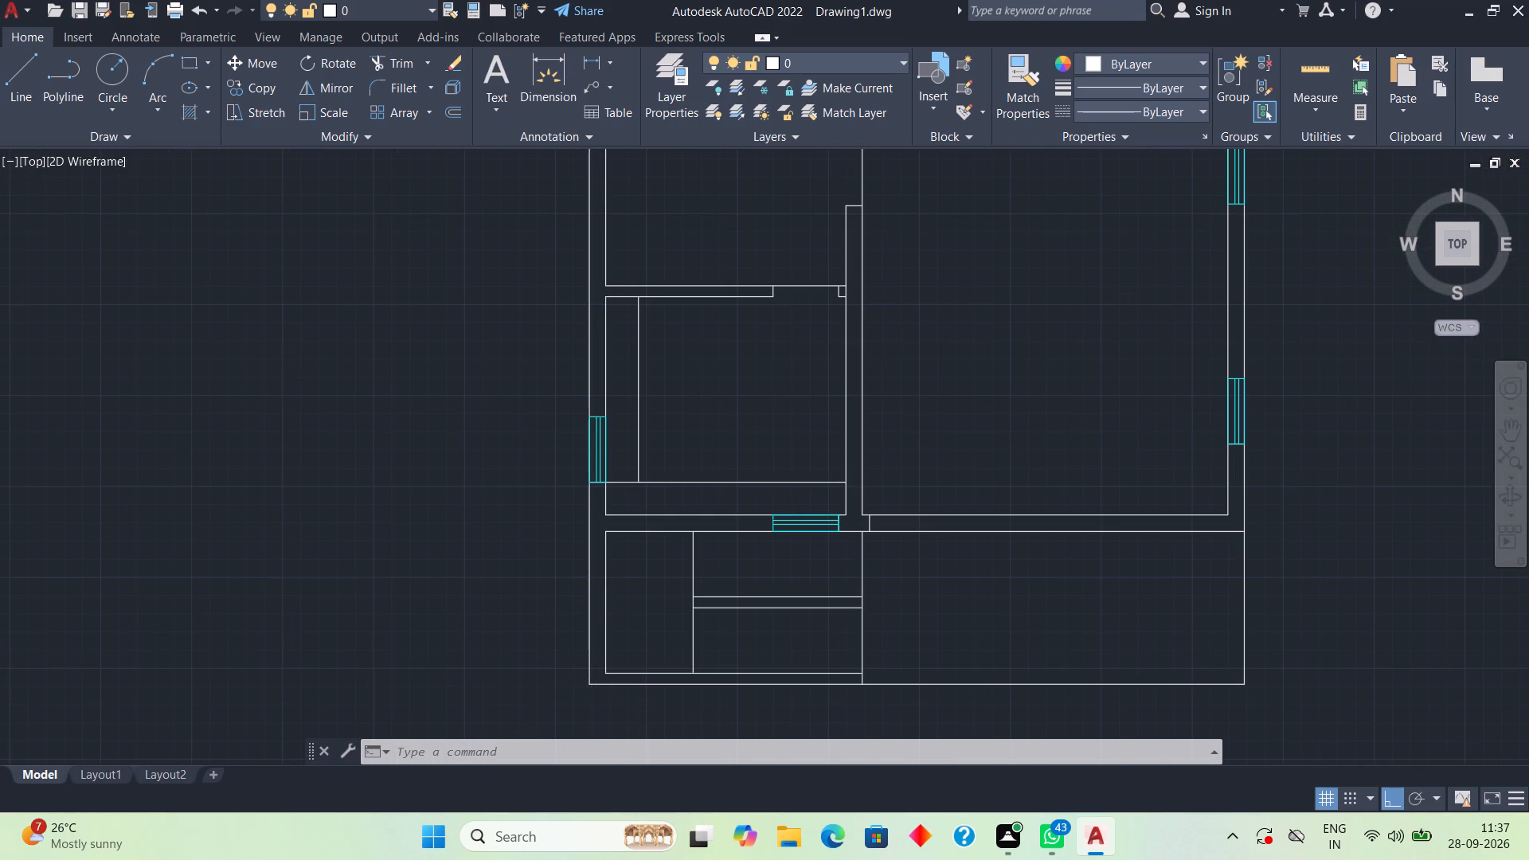
{"action": "scroll", "coordinate": [587, 609], "scroll_direction": "down", "scroll_amount": 1}
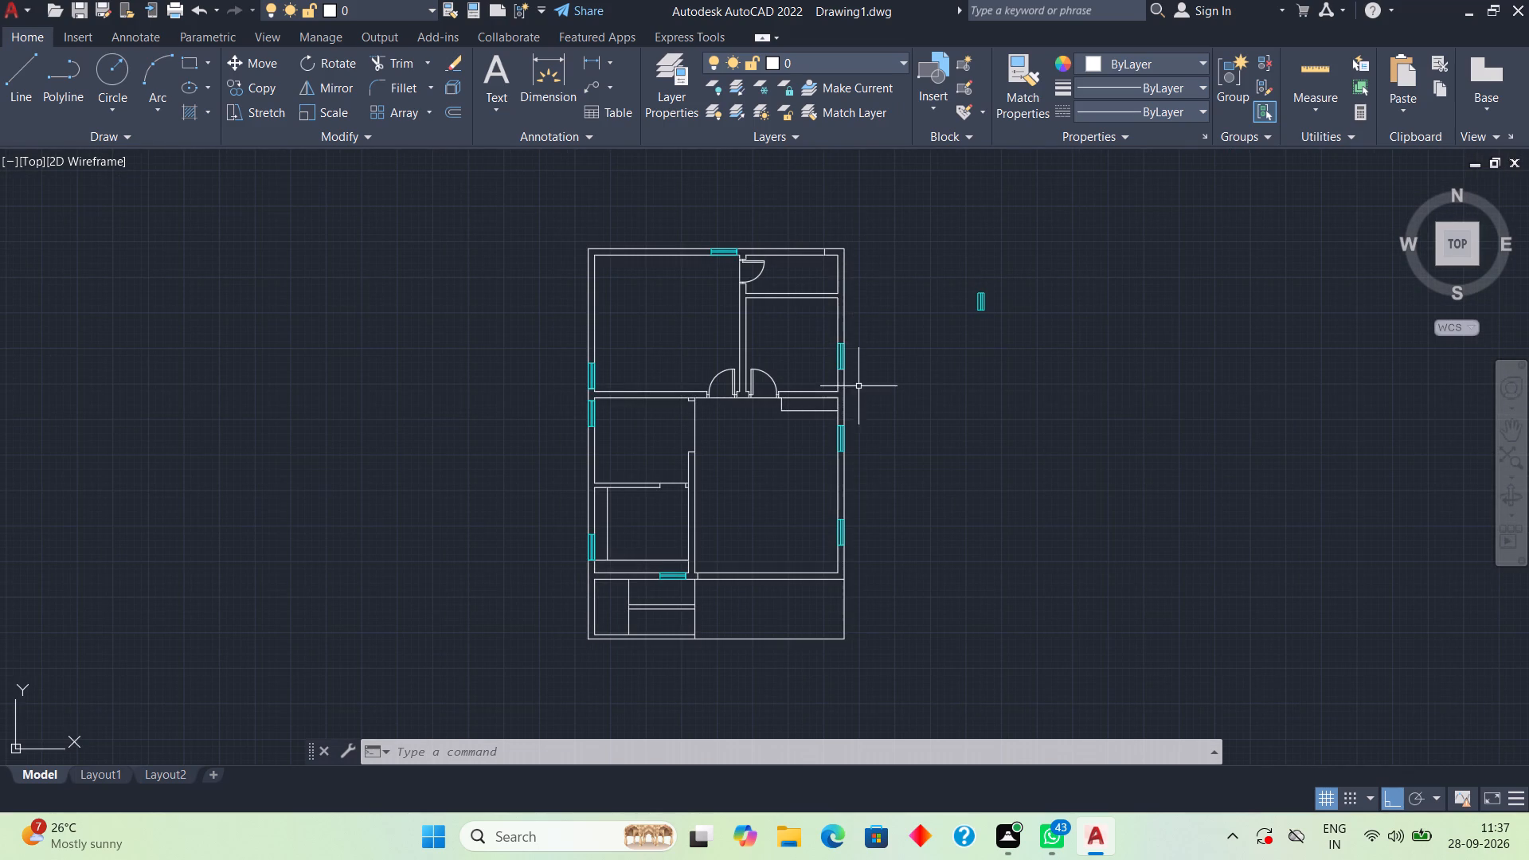
{"action": "left_click", "coordinate": [953, 272]}
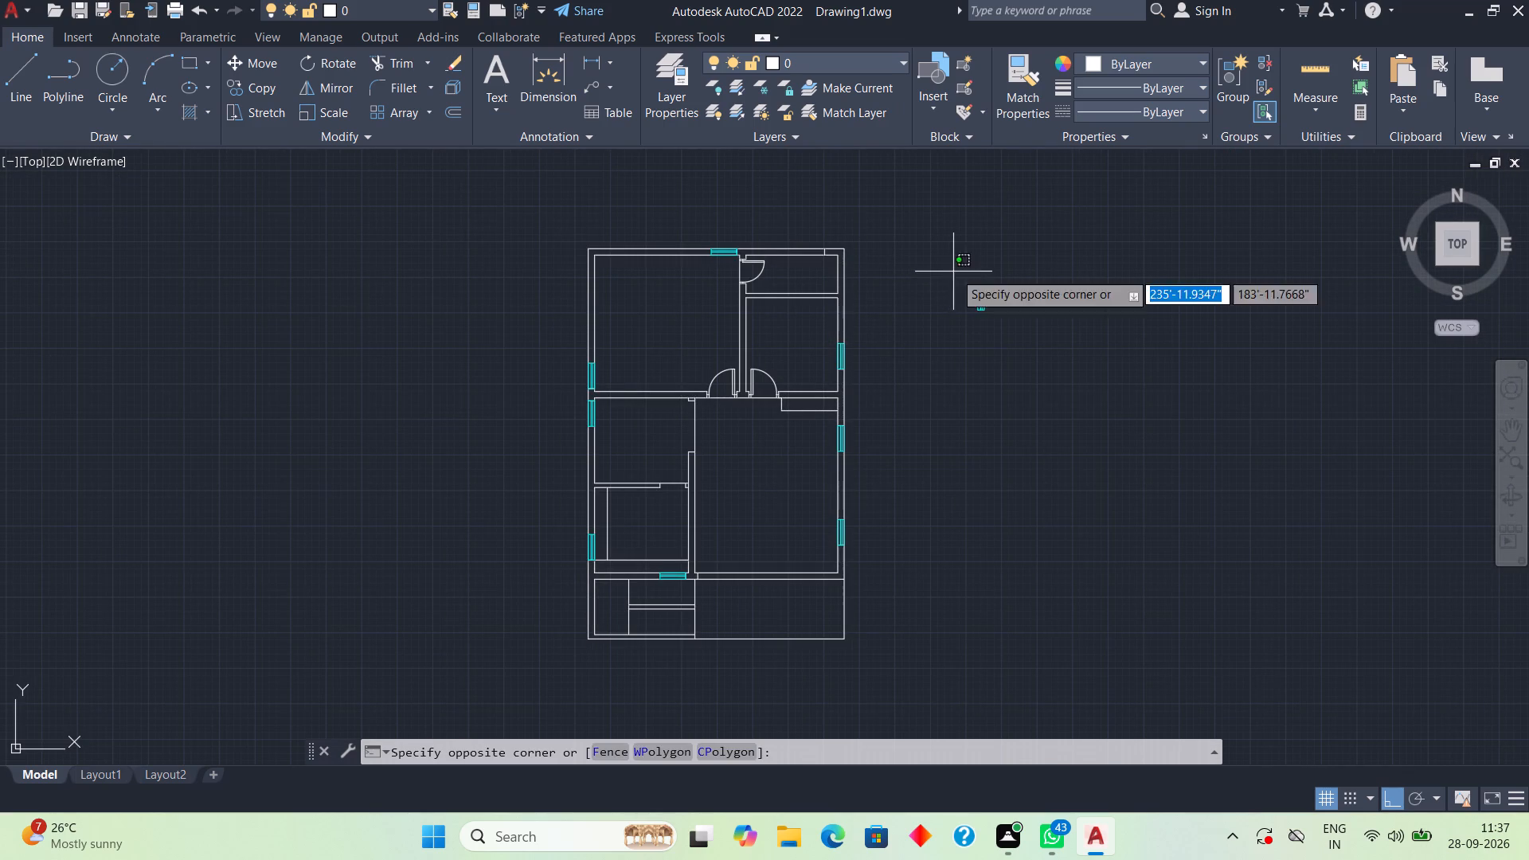
{"action": "left_click", "coordinate": [1040, 362]}
{"action": "key", "text": "c"}
{"action": "key", "text": "o"}
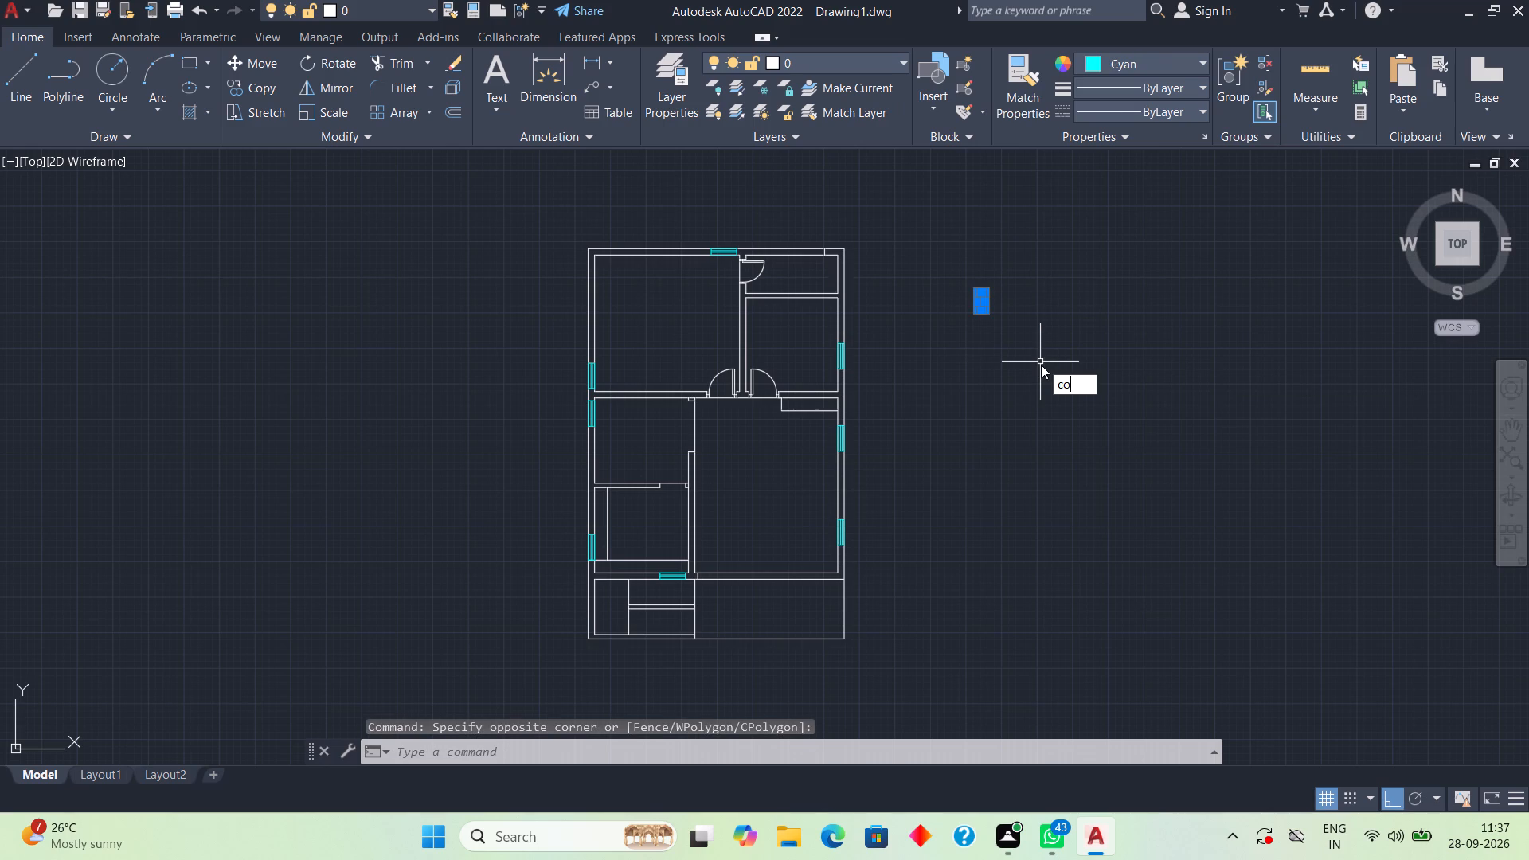
{"action": "key", "text": "space"}
{"action": "scroll", "coordinate": [946, 306], "scroll_direction": "up", "scroll_amount": 2}
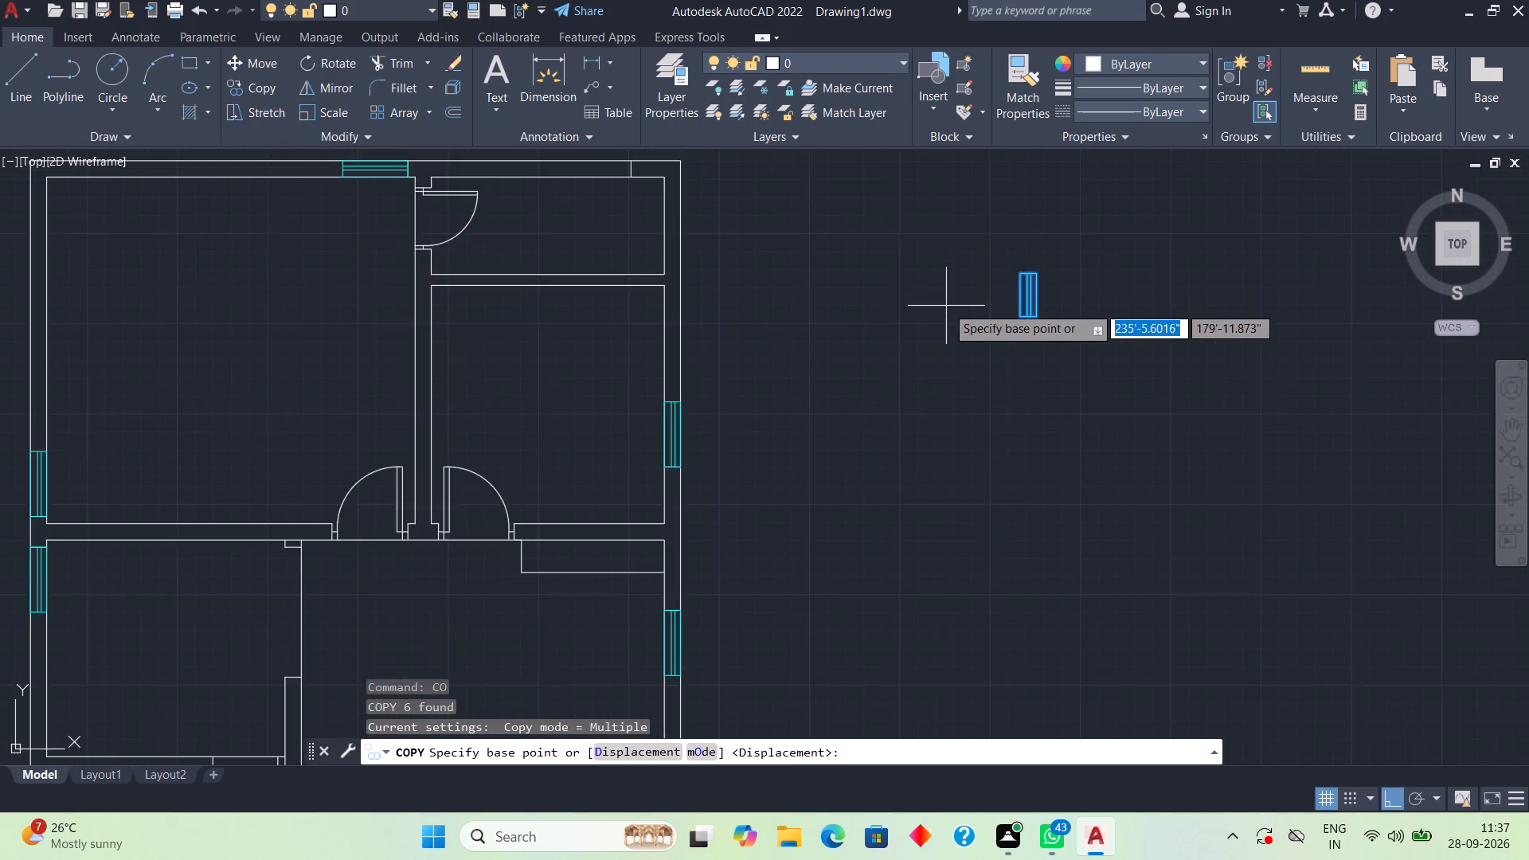
{"action": "scroll", "coordinate": [946, 306], "scroll_direction": "up", "scroll_amount": 1}
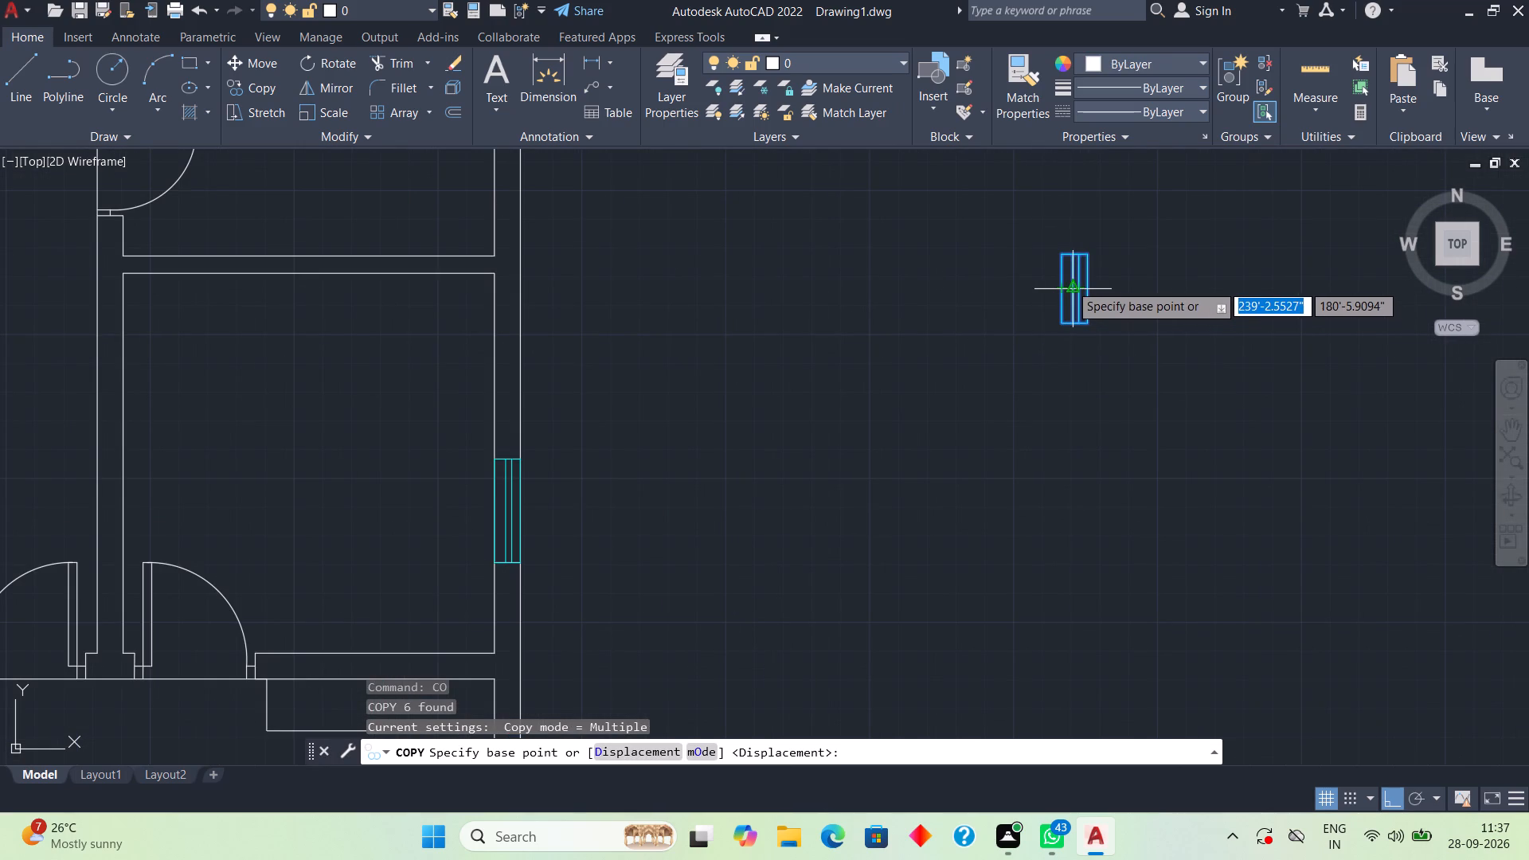
{"action": "left_click", "coordinate": [1063, 285]}
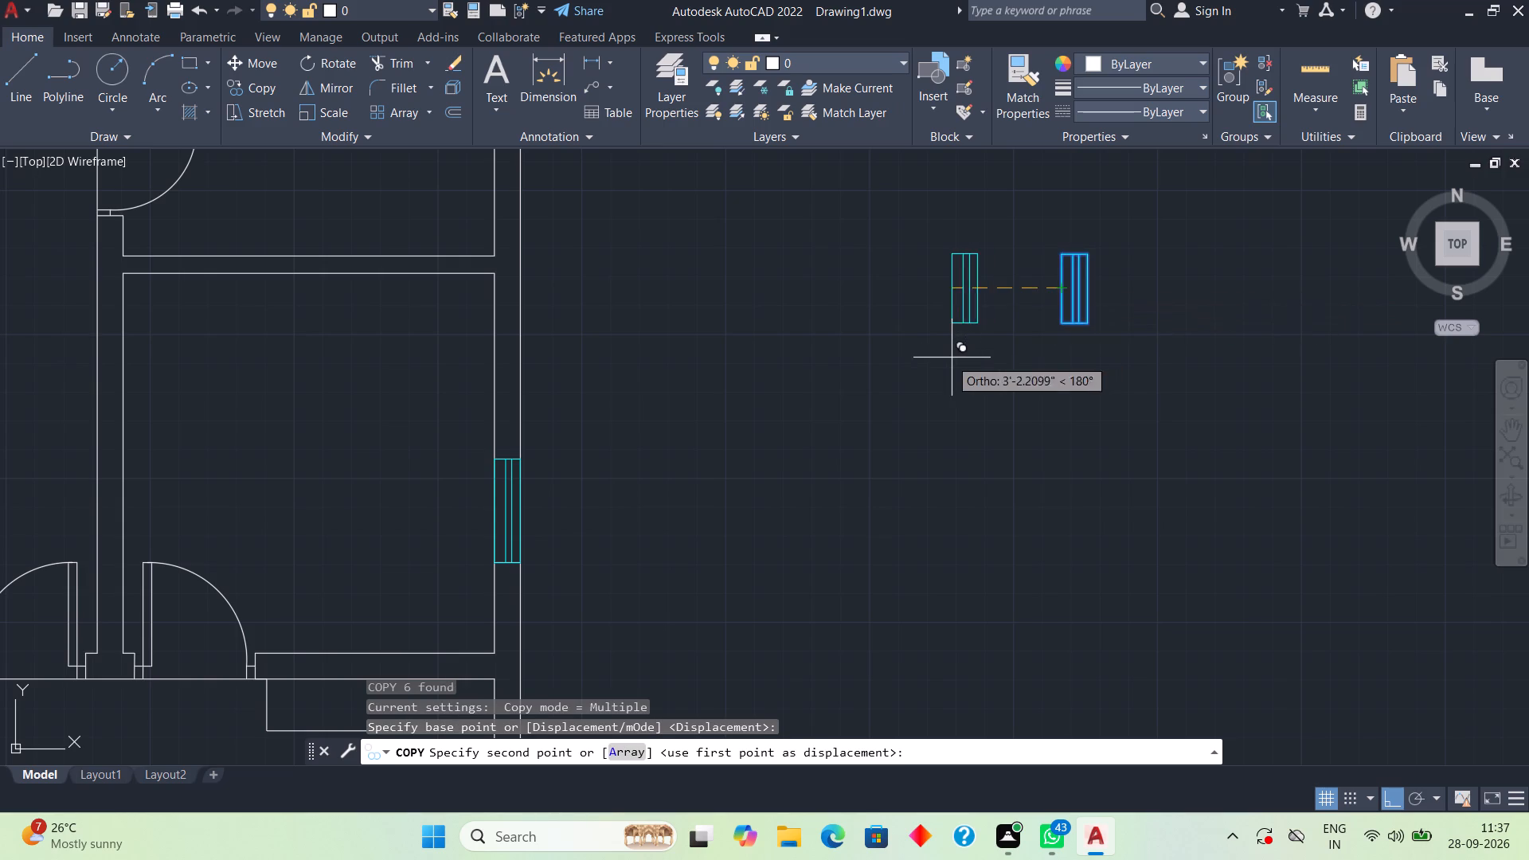
{"action": "scroll", "coordinate": [920, 372], "scroll_direction": "down", "scroll_amount": 3}
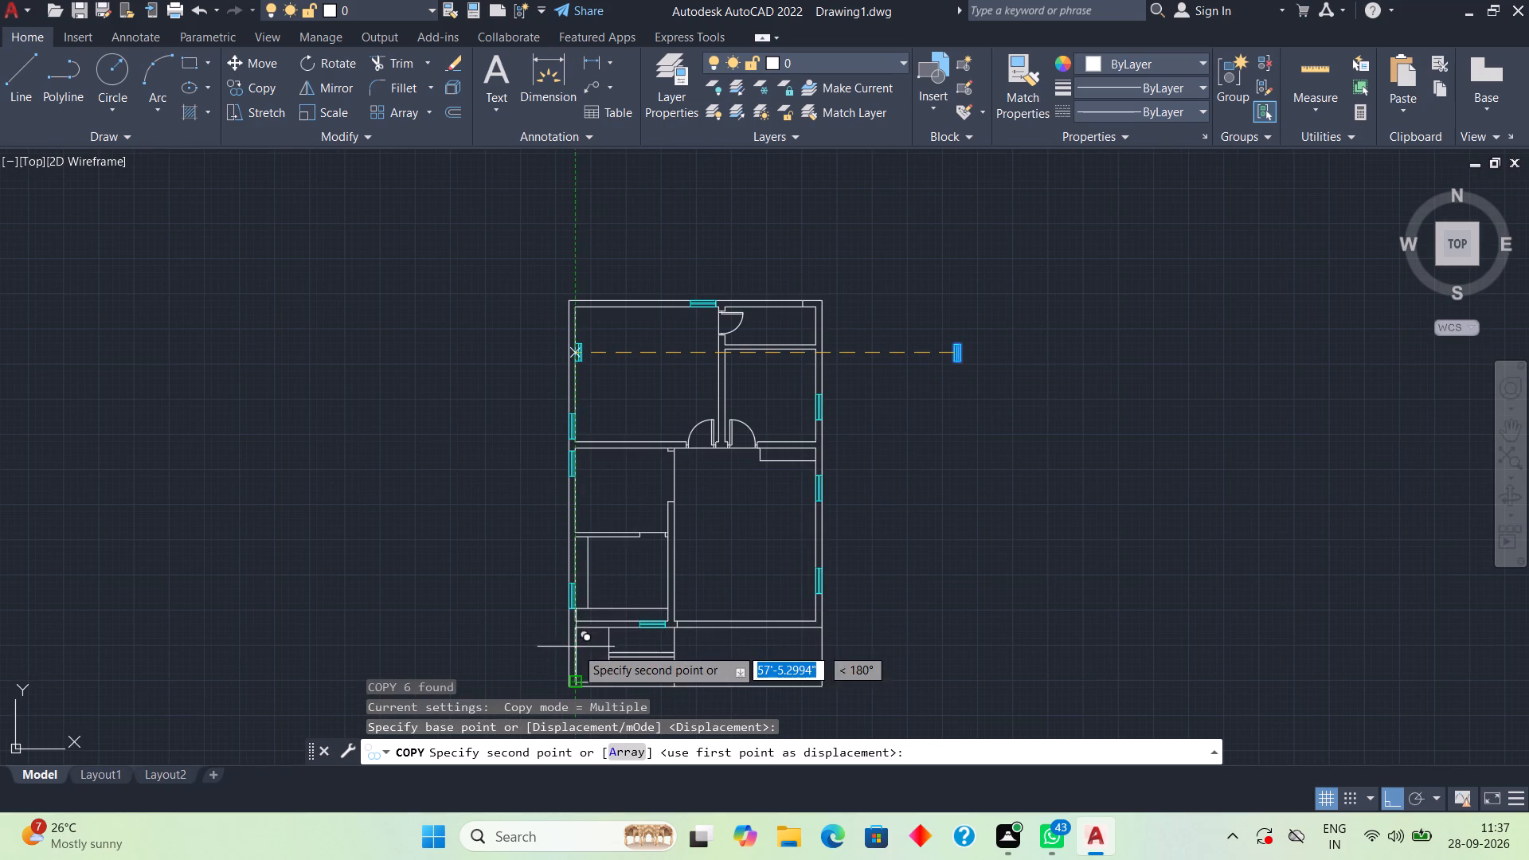
{"action": "scroll", "coordinate": [576, 649], "scroll_direction": "up", "scroll_amount": 3}
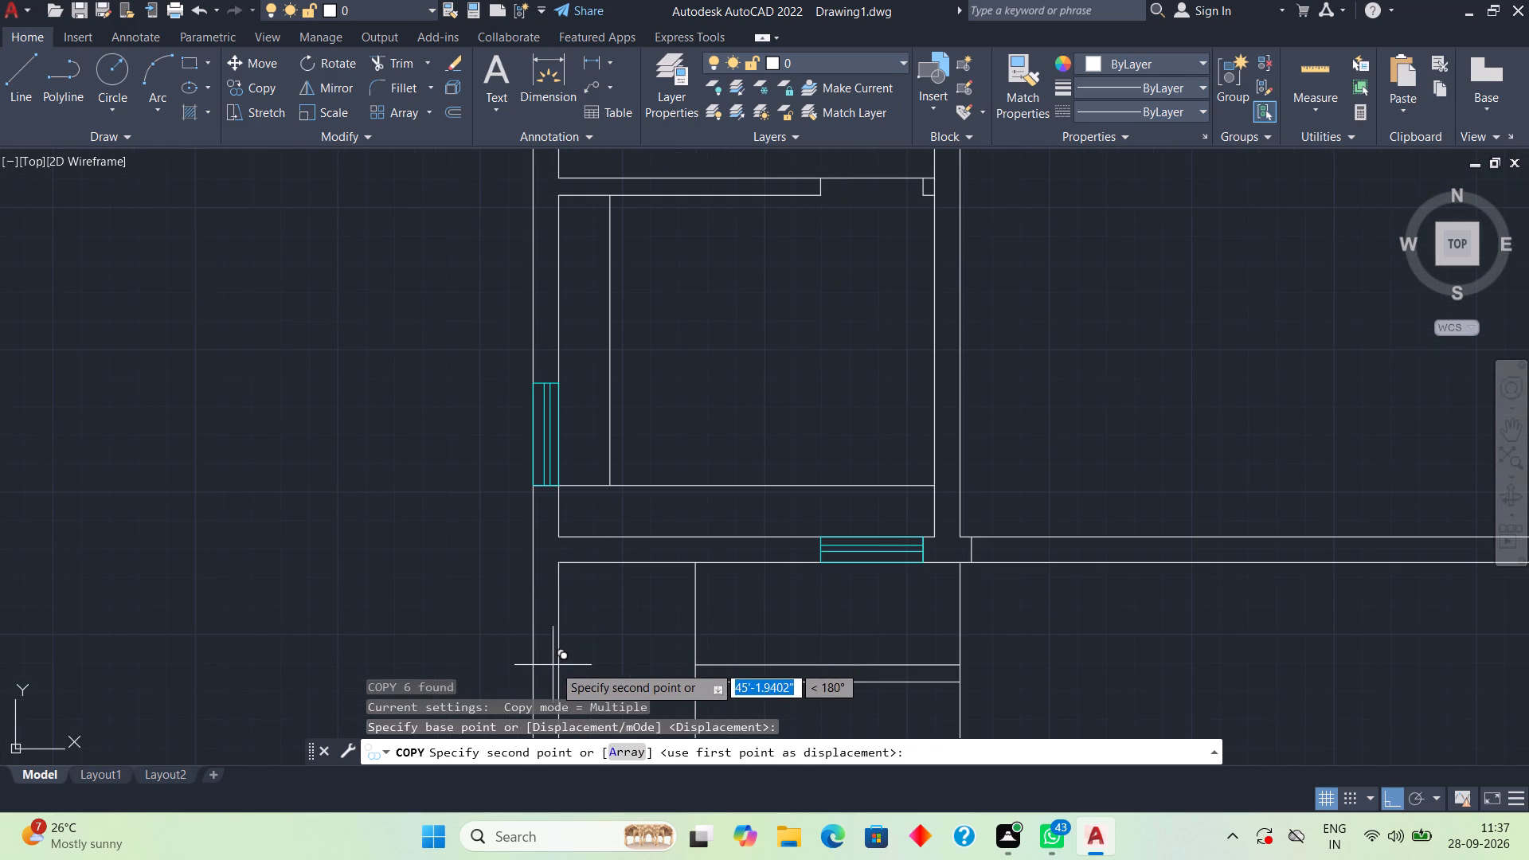
{"action": "left_click", "coordinate": [559, 663]}
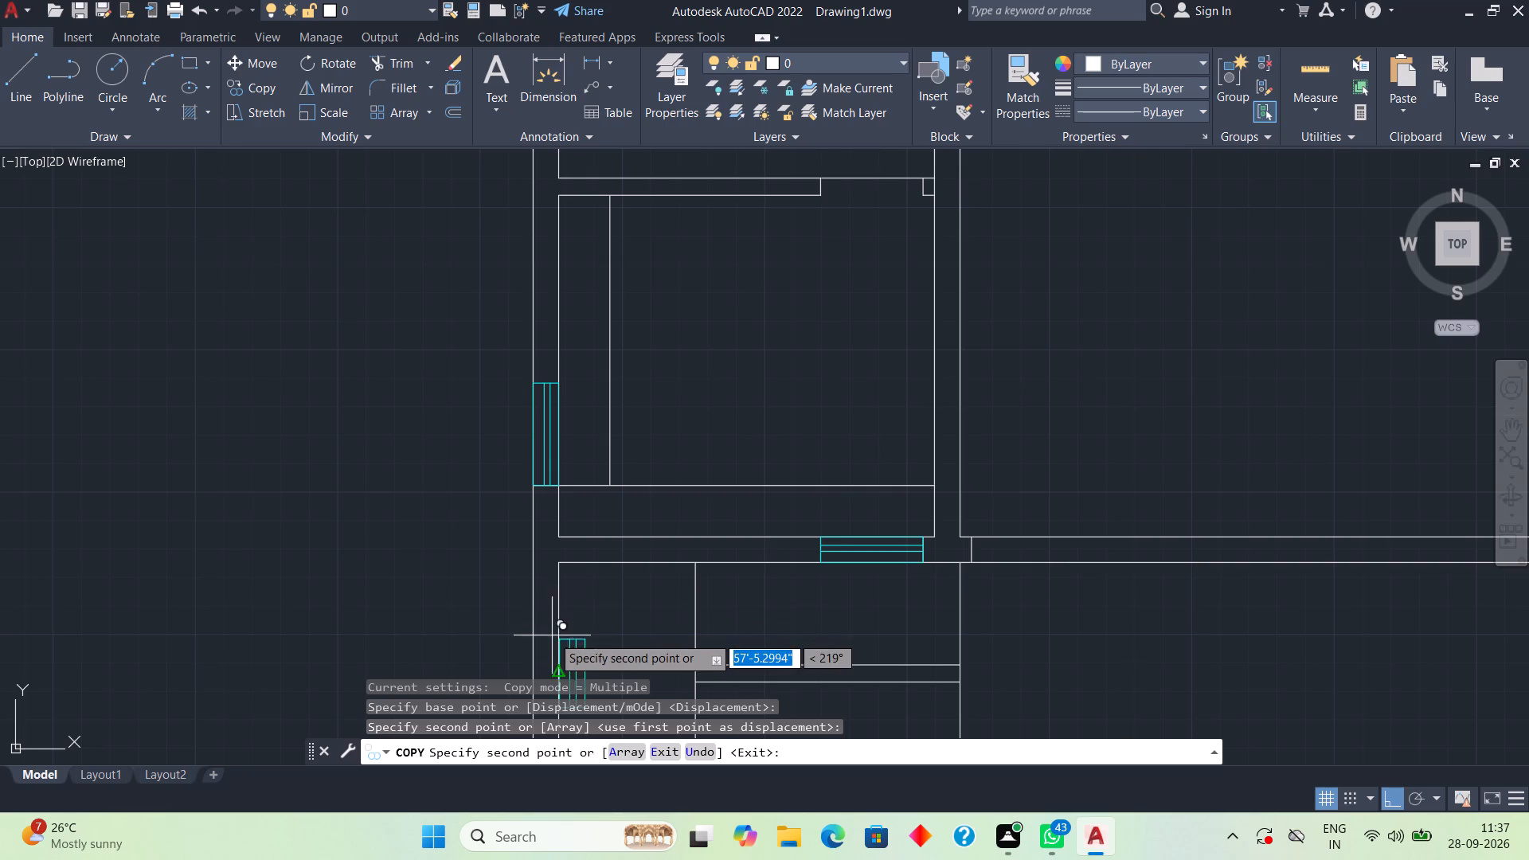
{"action": "middle_click_drag", "start_coordinate": [615, 611], "coordinate": [695, 375]}
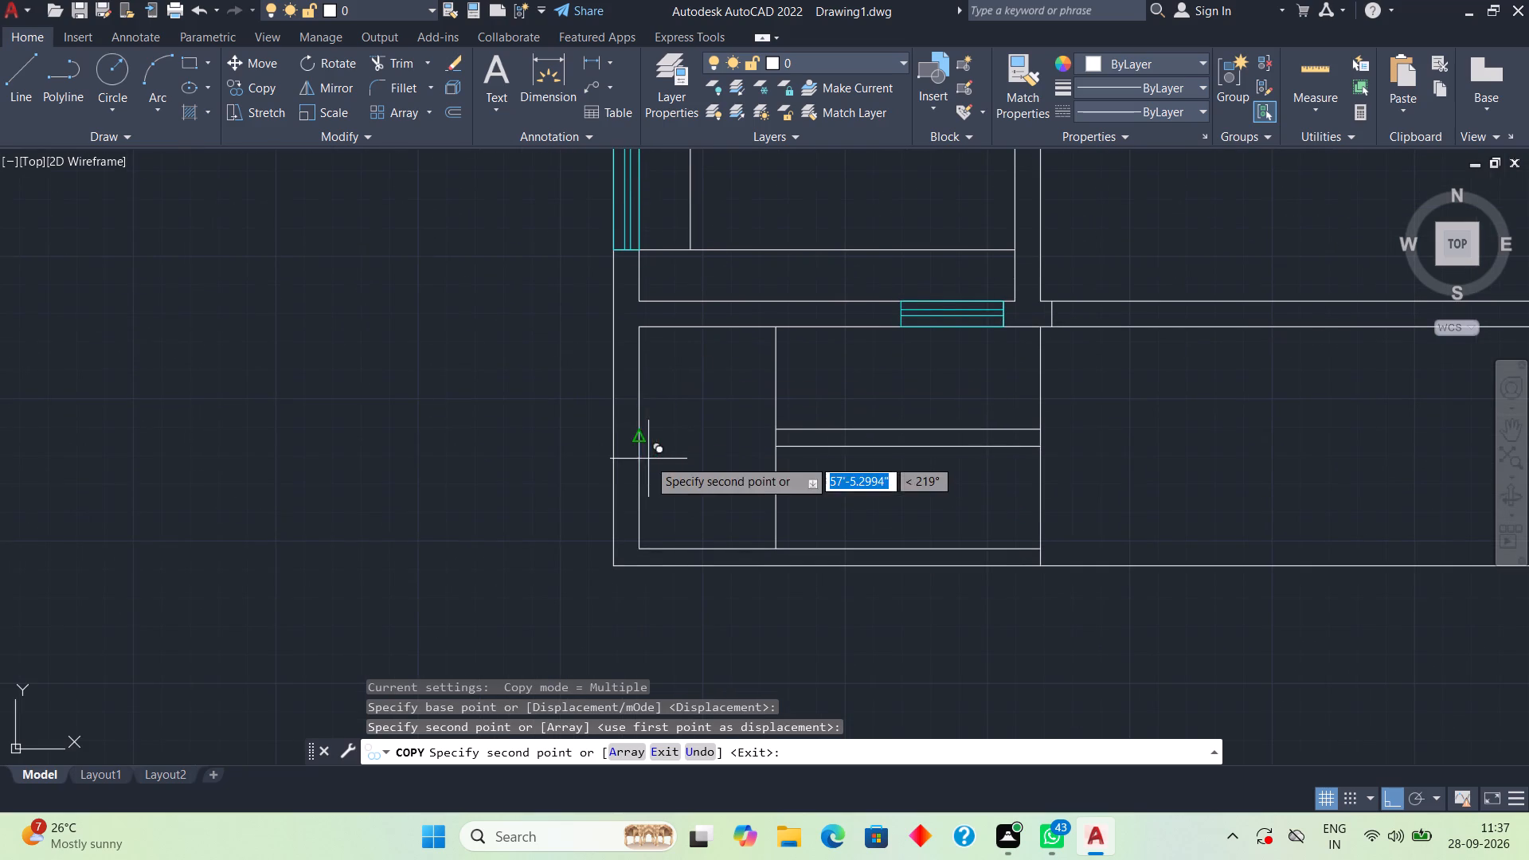
{"action": "left_click", "coordinate": [635, 436]}
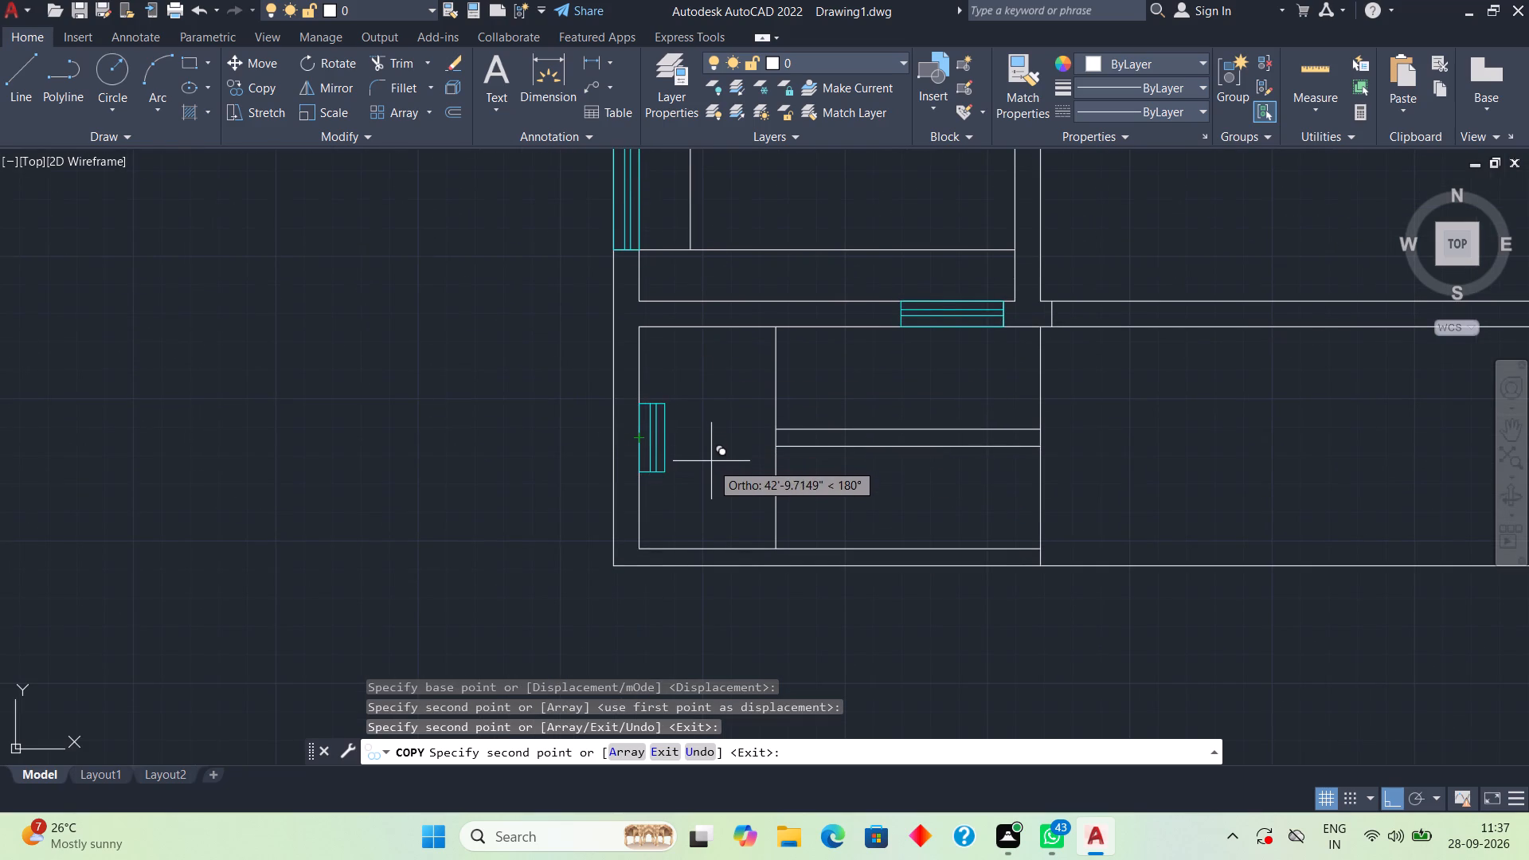
{"action": "key", "text": "space"}
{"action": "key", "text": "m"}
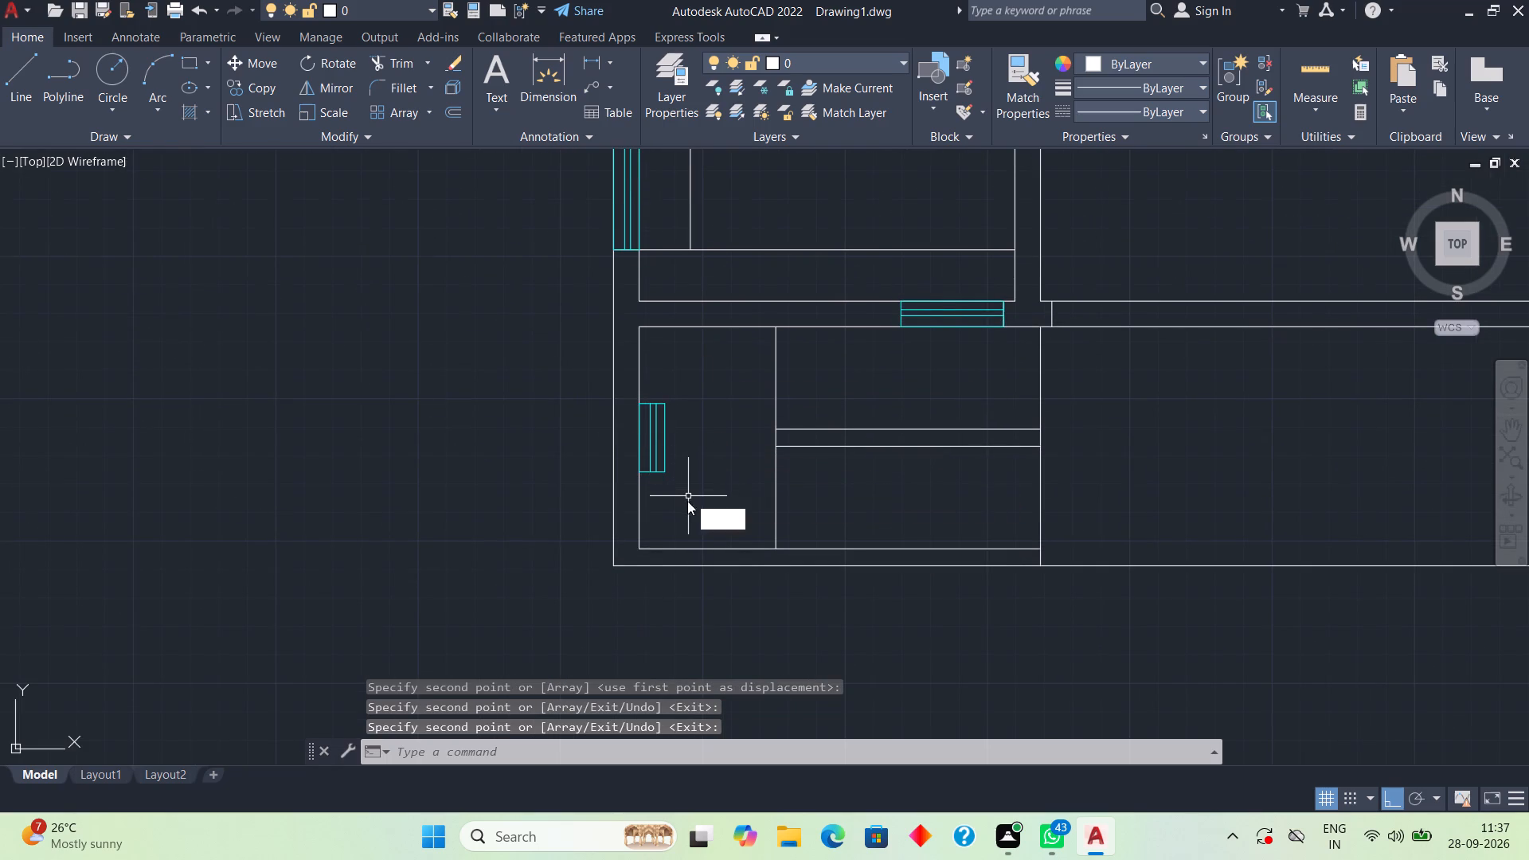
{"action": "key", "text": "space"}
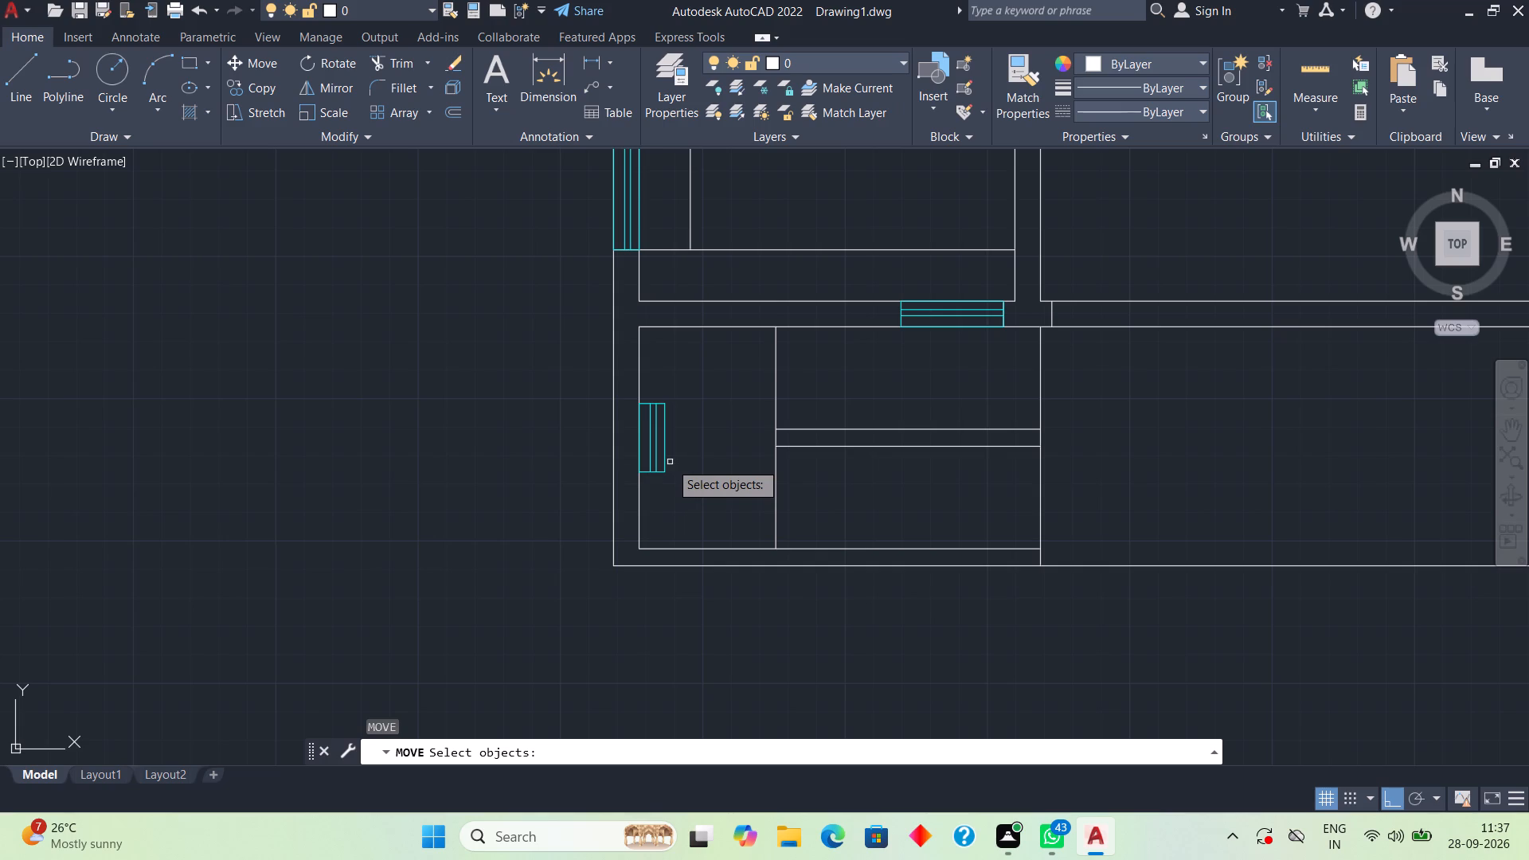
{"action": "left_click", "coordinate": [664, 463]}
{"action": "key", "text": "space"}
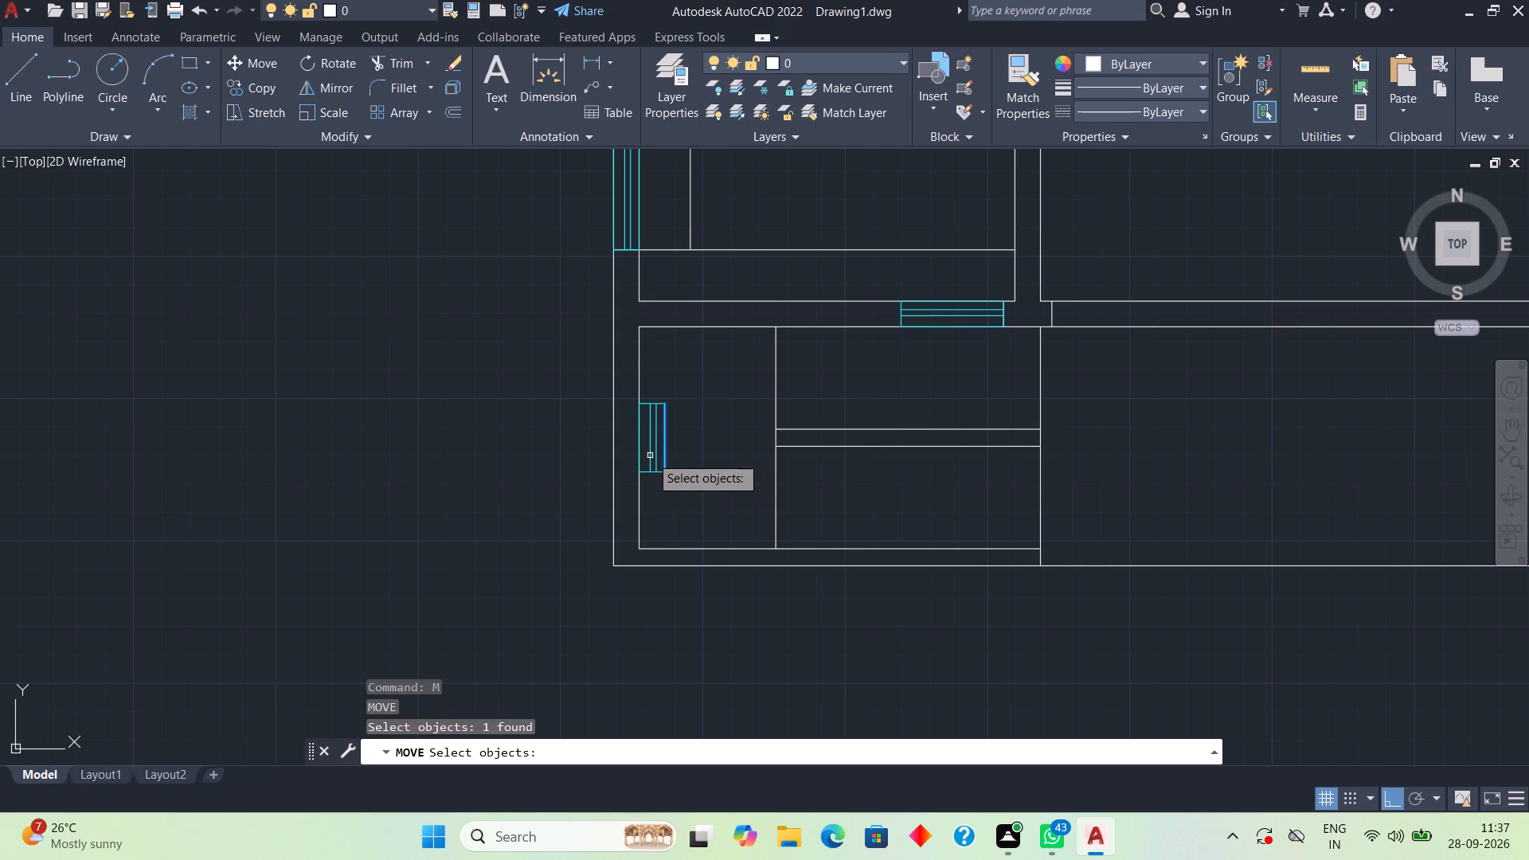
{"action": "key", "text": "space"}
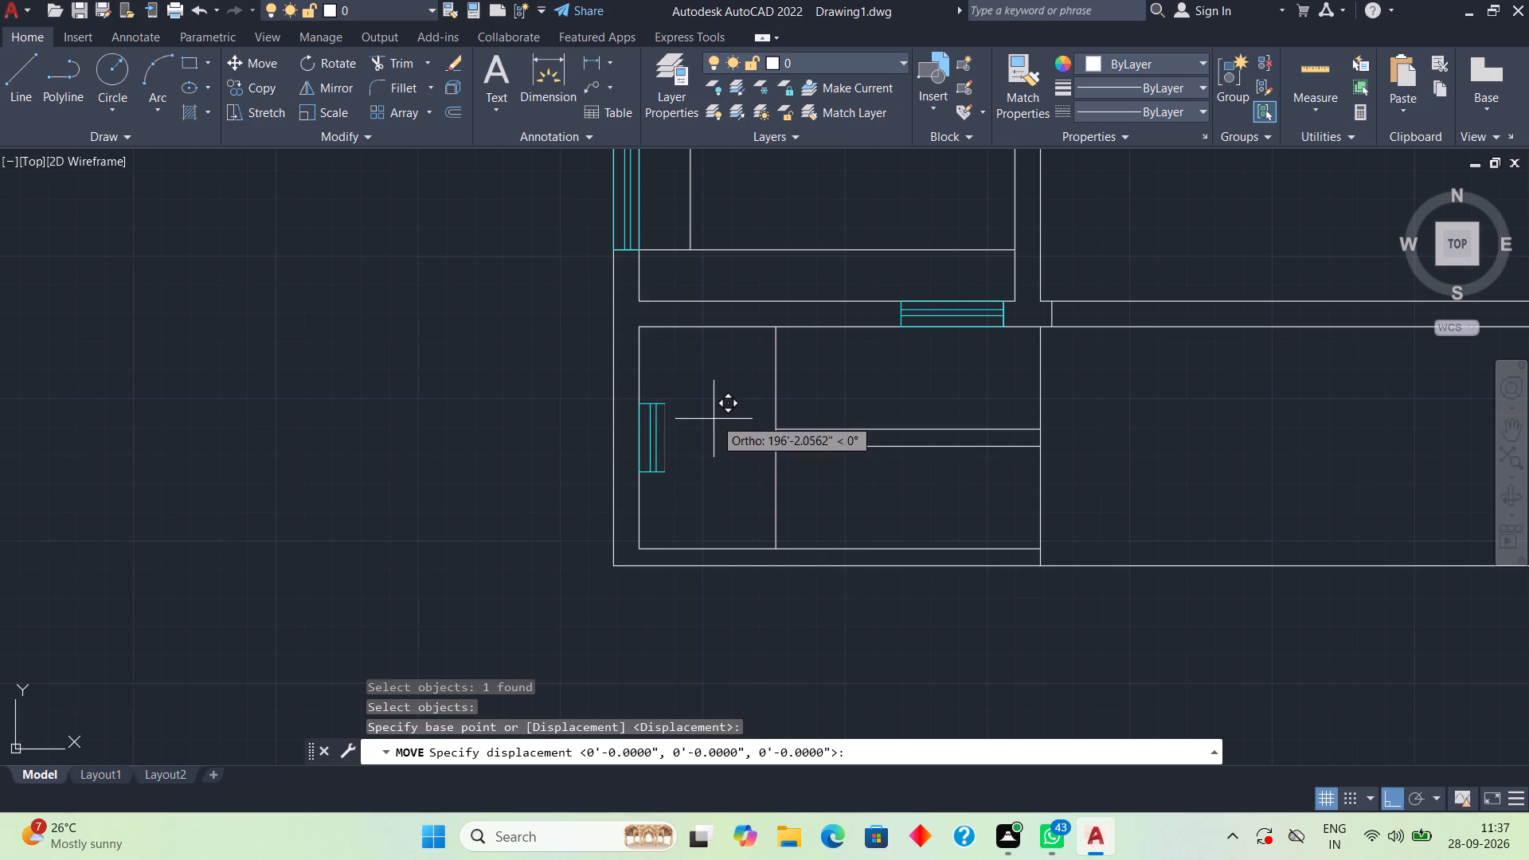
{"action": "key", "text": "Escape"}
Join the lines of the copied short window in the bottom-left room, turning its outline into one polyline.
{"action": "left_click", "coordinate": [632, 400]}
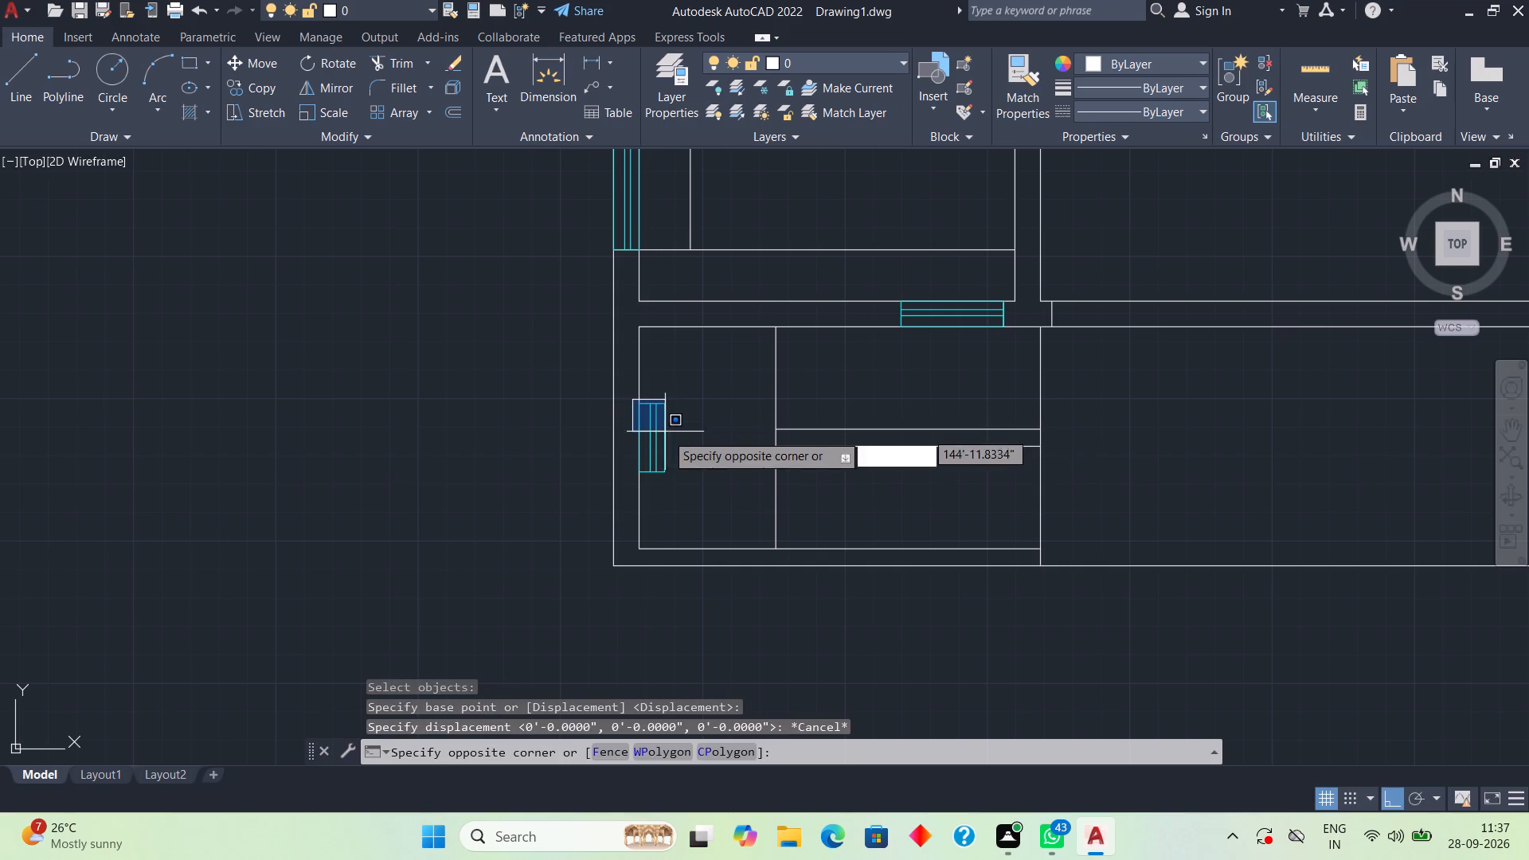
{"action": "left_click", "coordinate": [673, 483]}
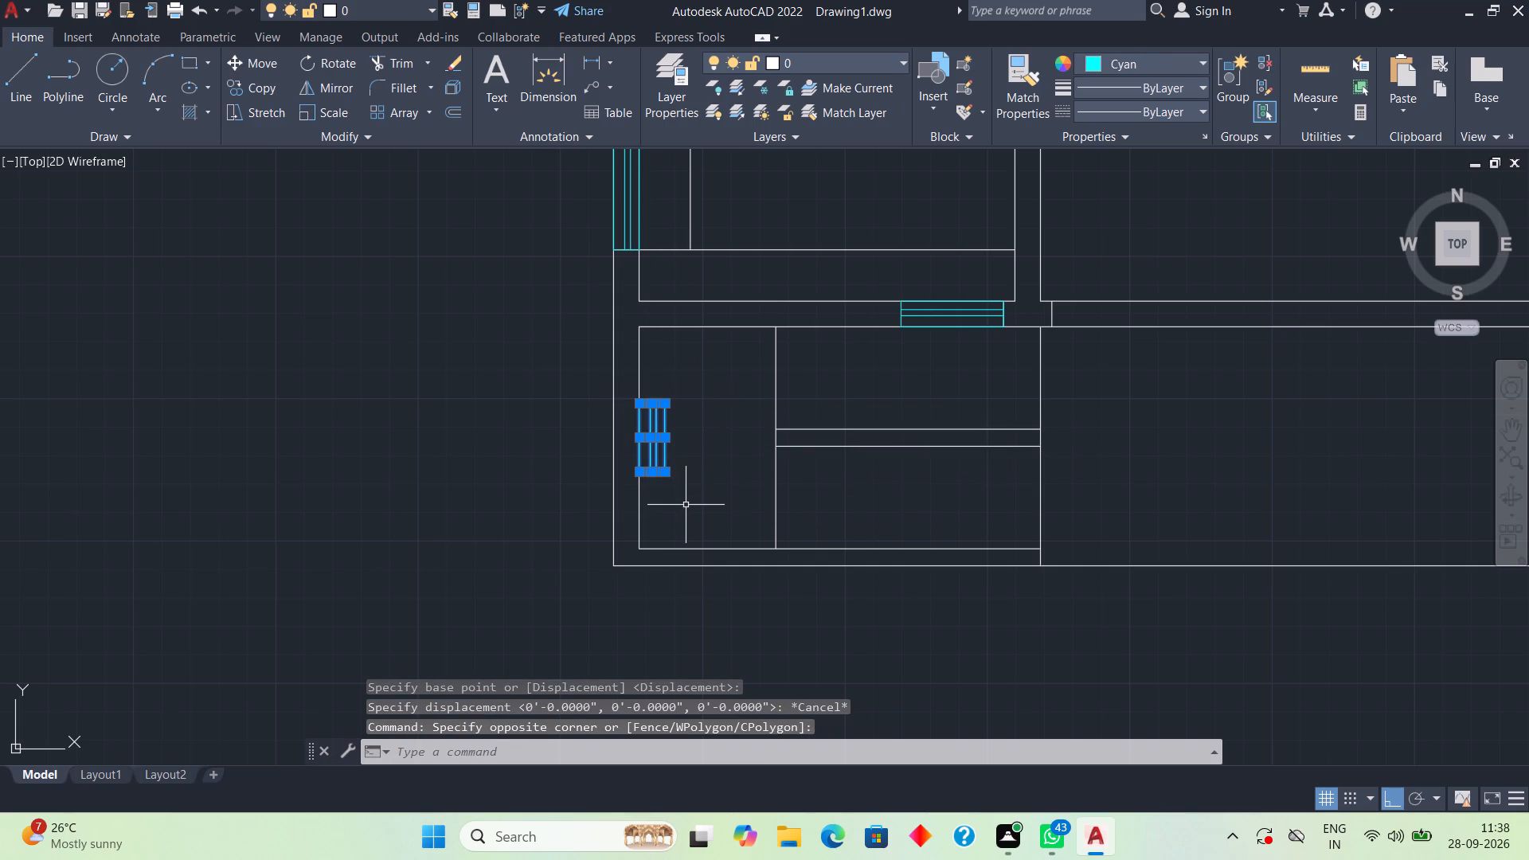
{"action": "key", "text": "j"}
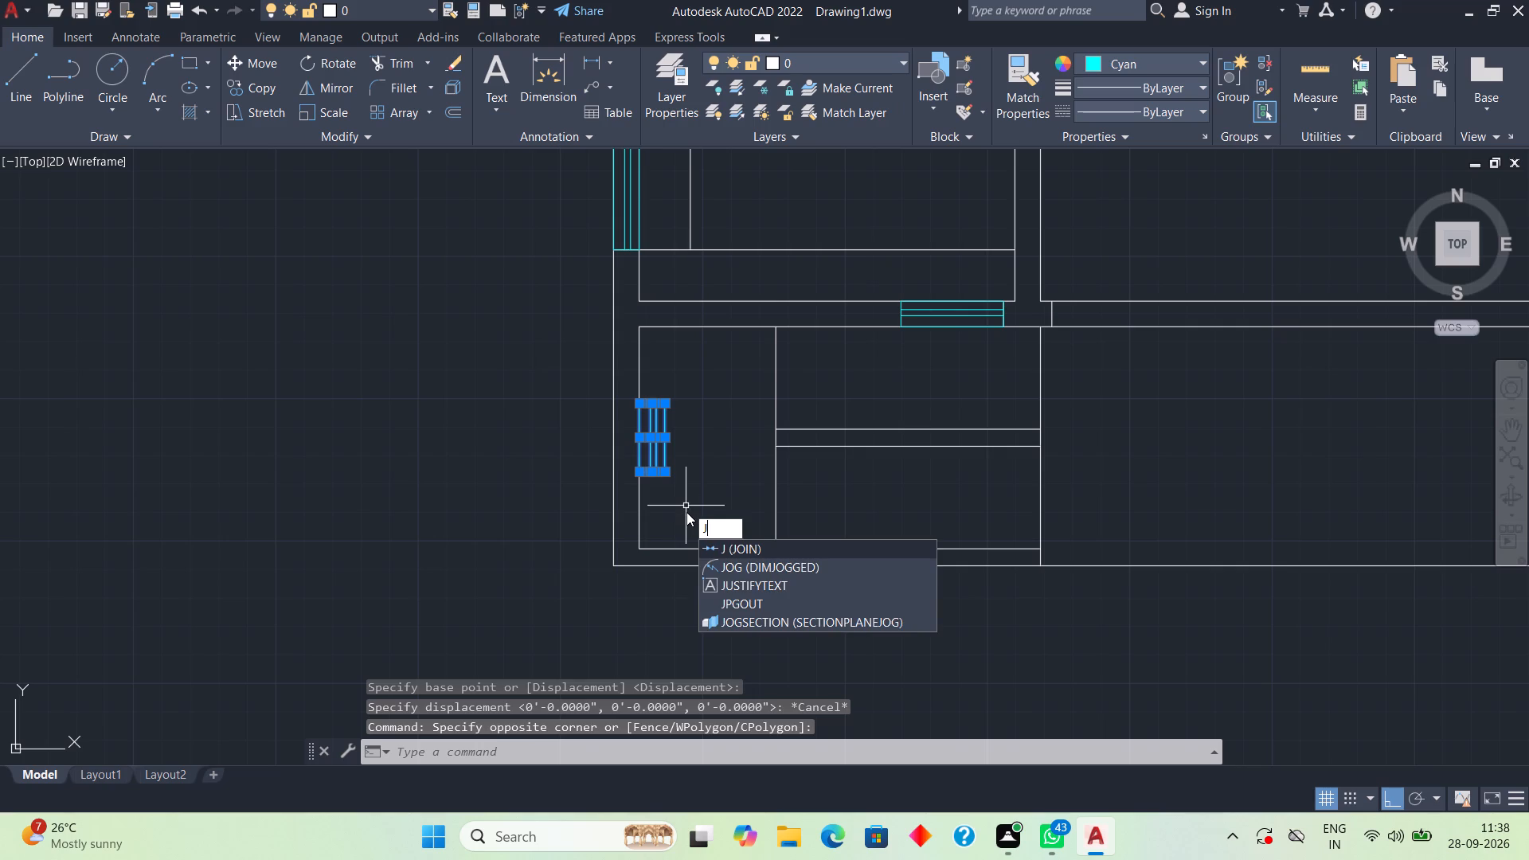
{"action": "key", "text": "space"}
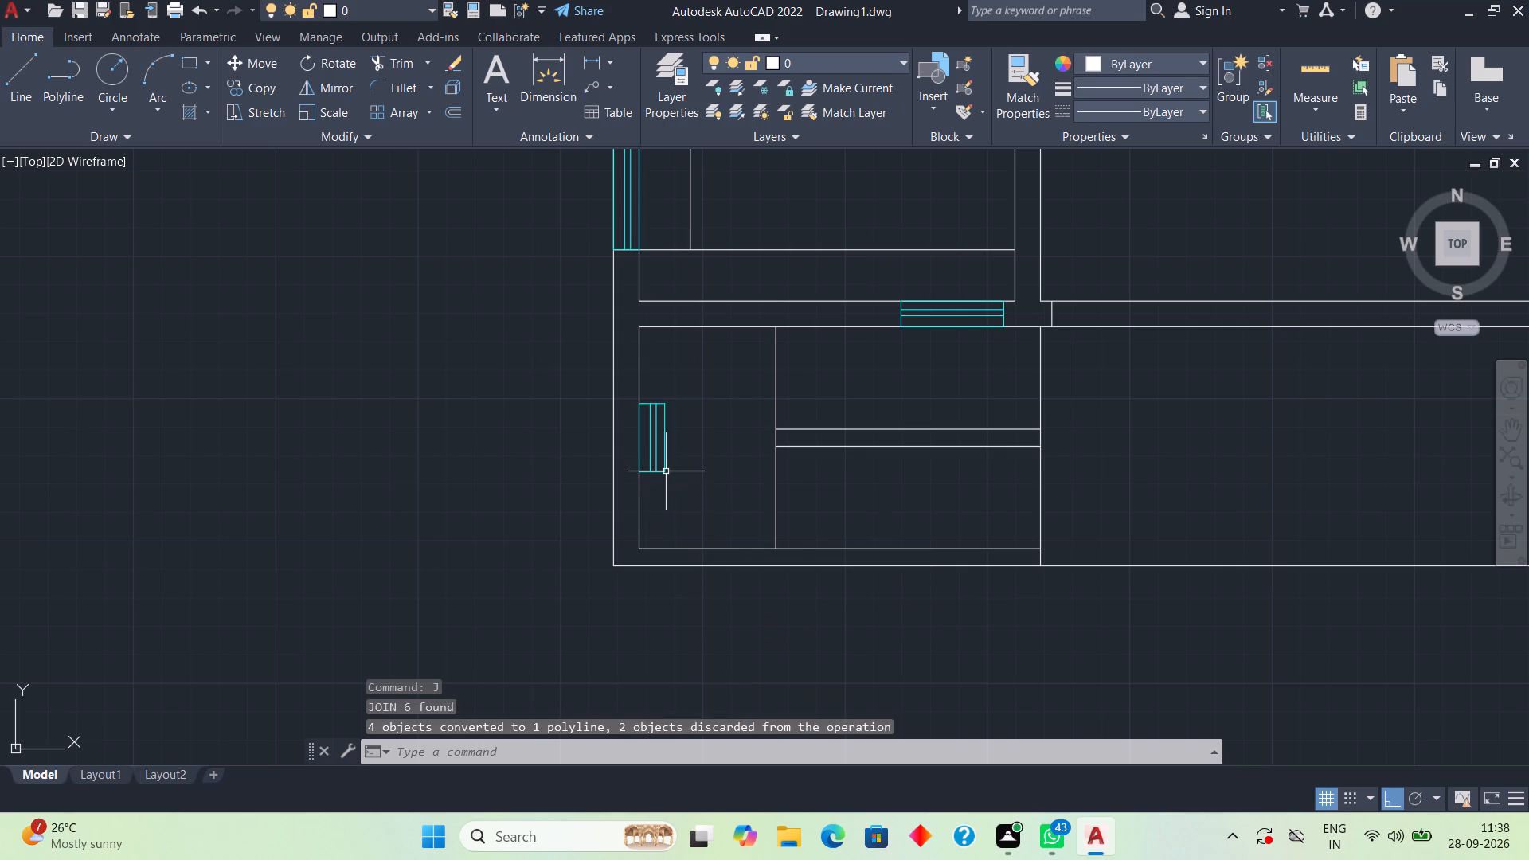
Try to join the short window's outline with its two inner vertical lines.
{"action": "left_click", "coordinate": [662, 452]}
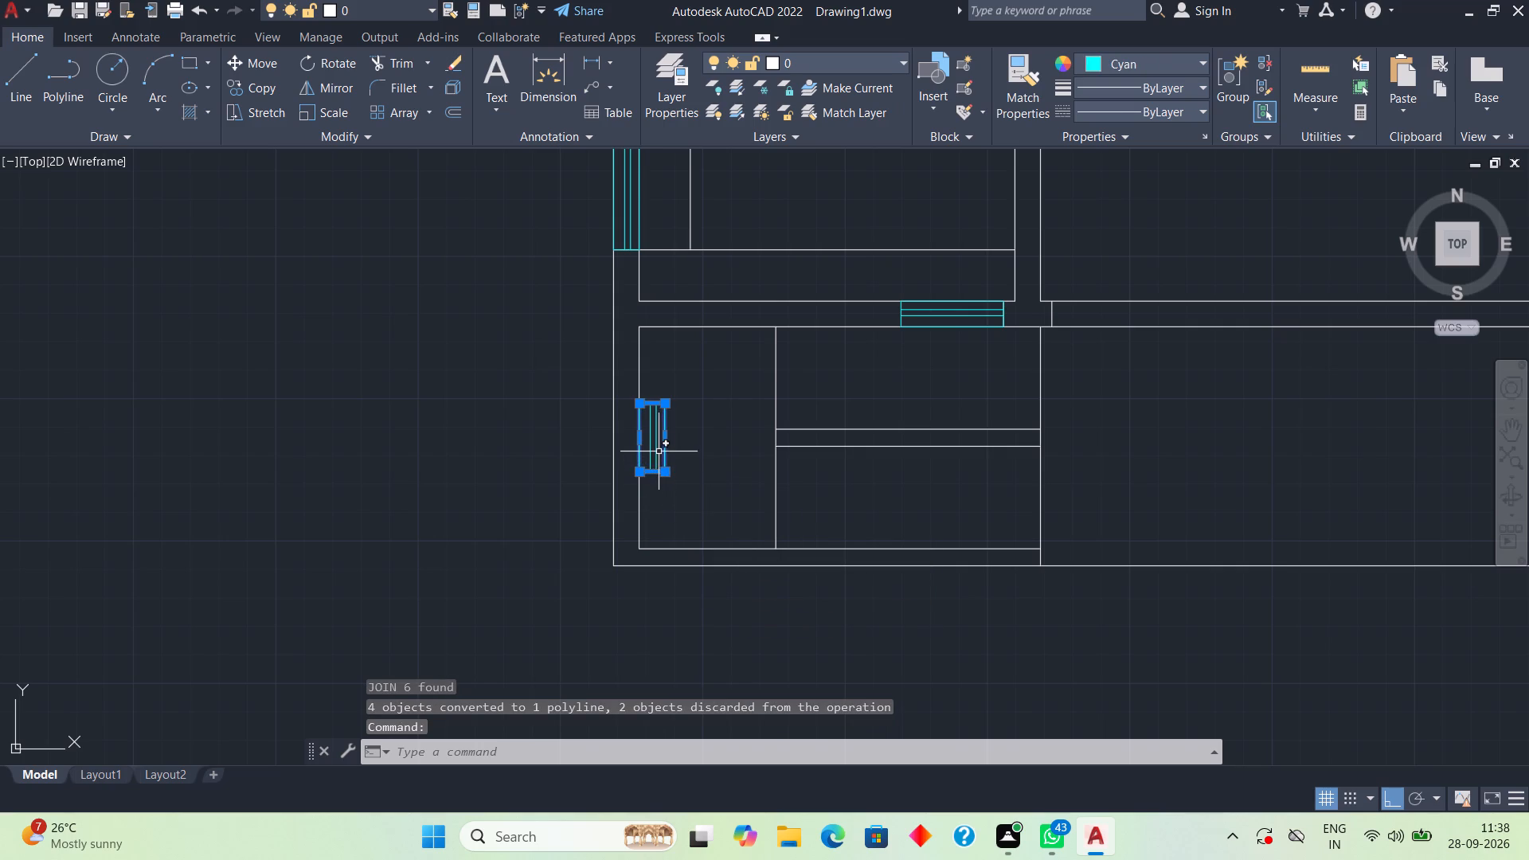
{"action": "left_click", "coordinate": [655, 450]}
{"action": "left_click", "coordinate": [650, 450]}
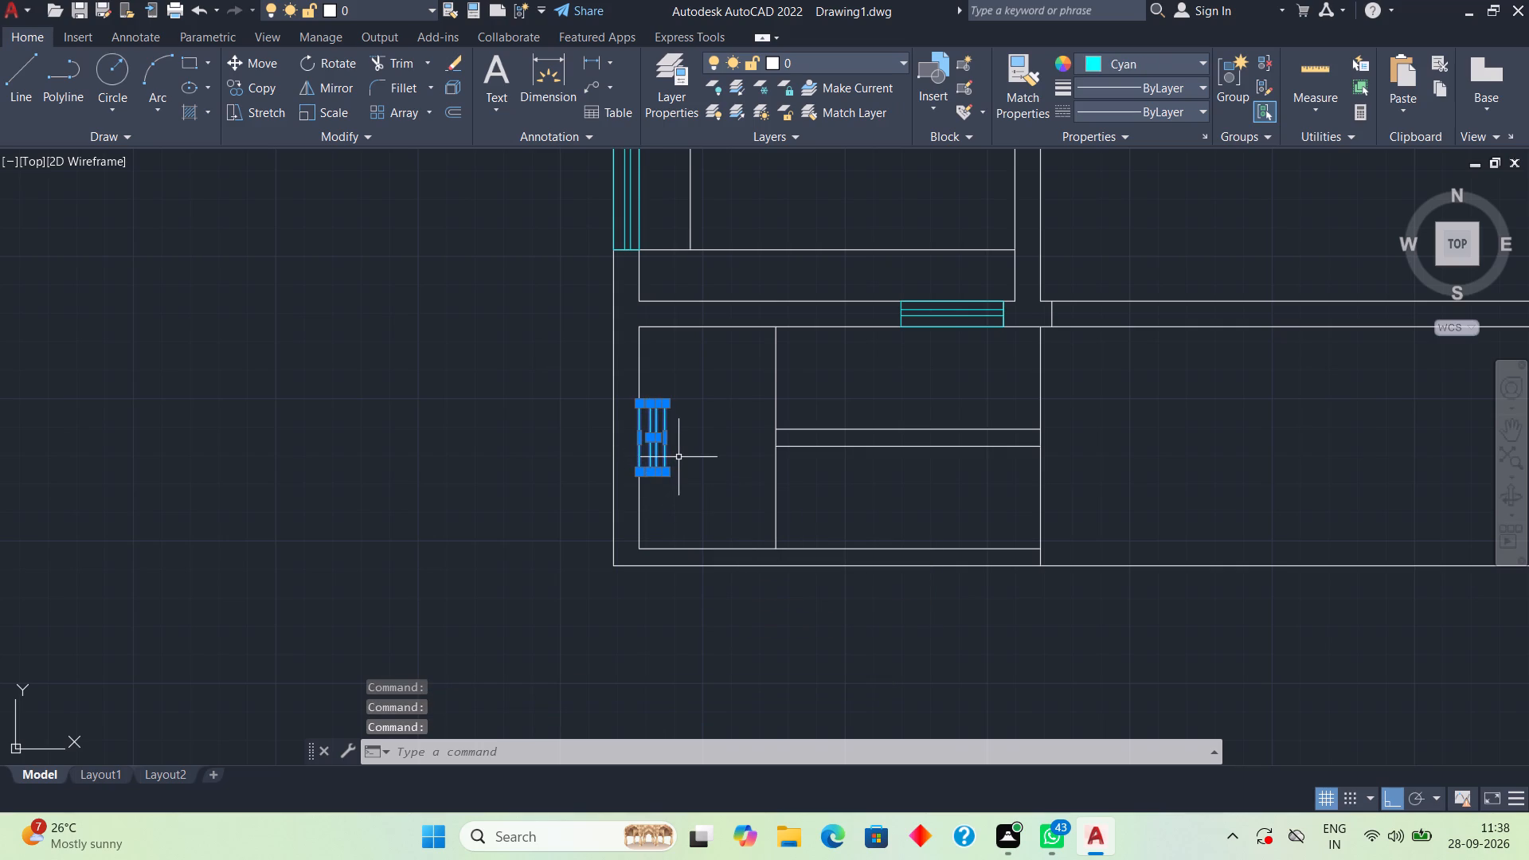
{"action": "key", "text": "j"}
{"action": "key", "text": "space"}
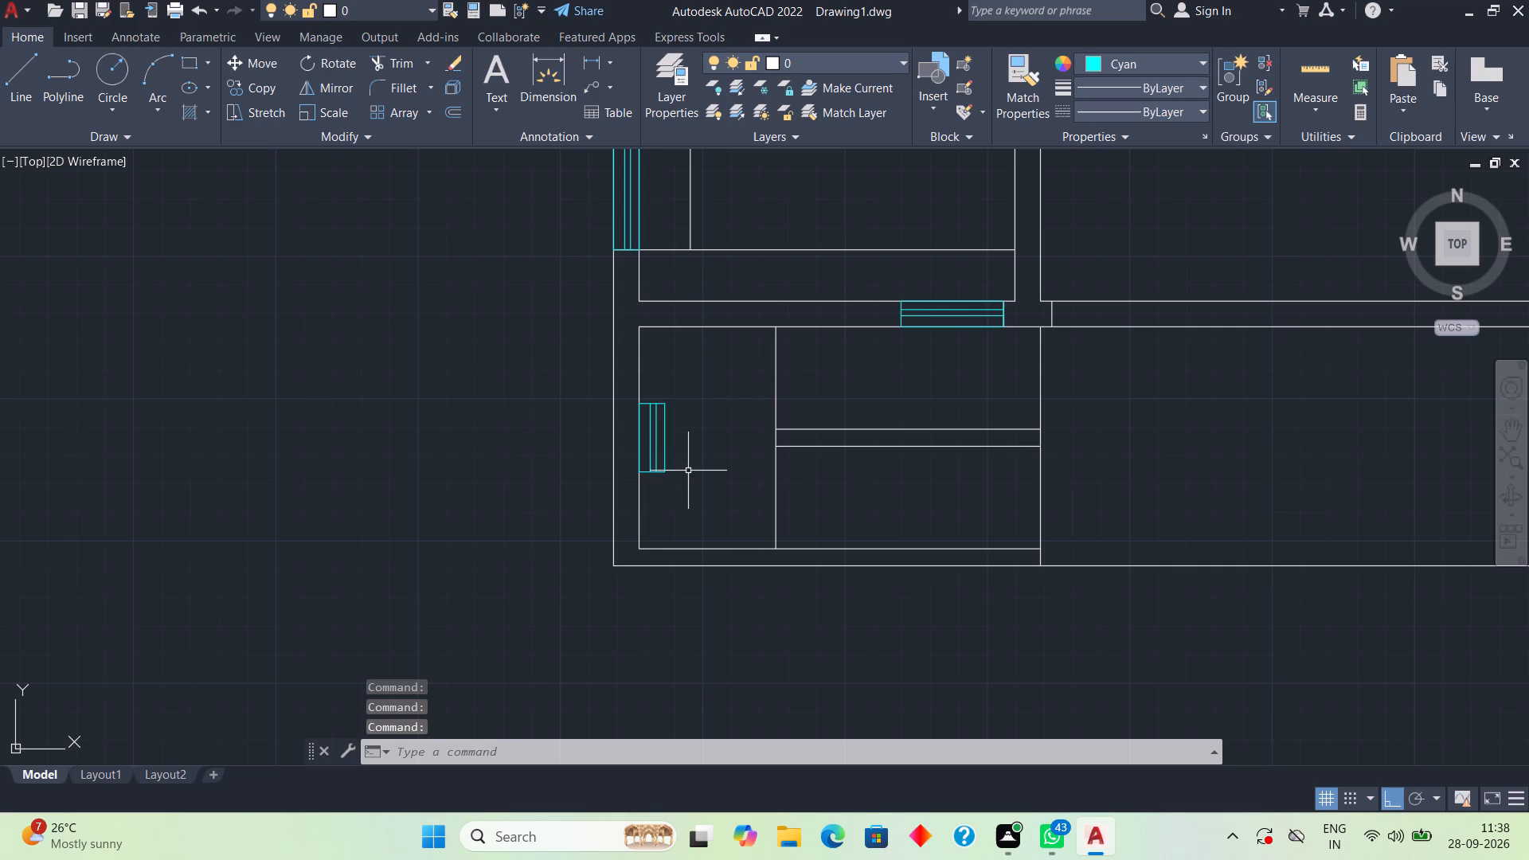
Move the short window's outline and two inner lines sideways into the left wall, bringing its lower-right corner onto the wall's inner face.
{"action": "left_click", "coordinate": [657, 460]}
{"action": "left_click", "coordinate": [667, 467]}
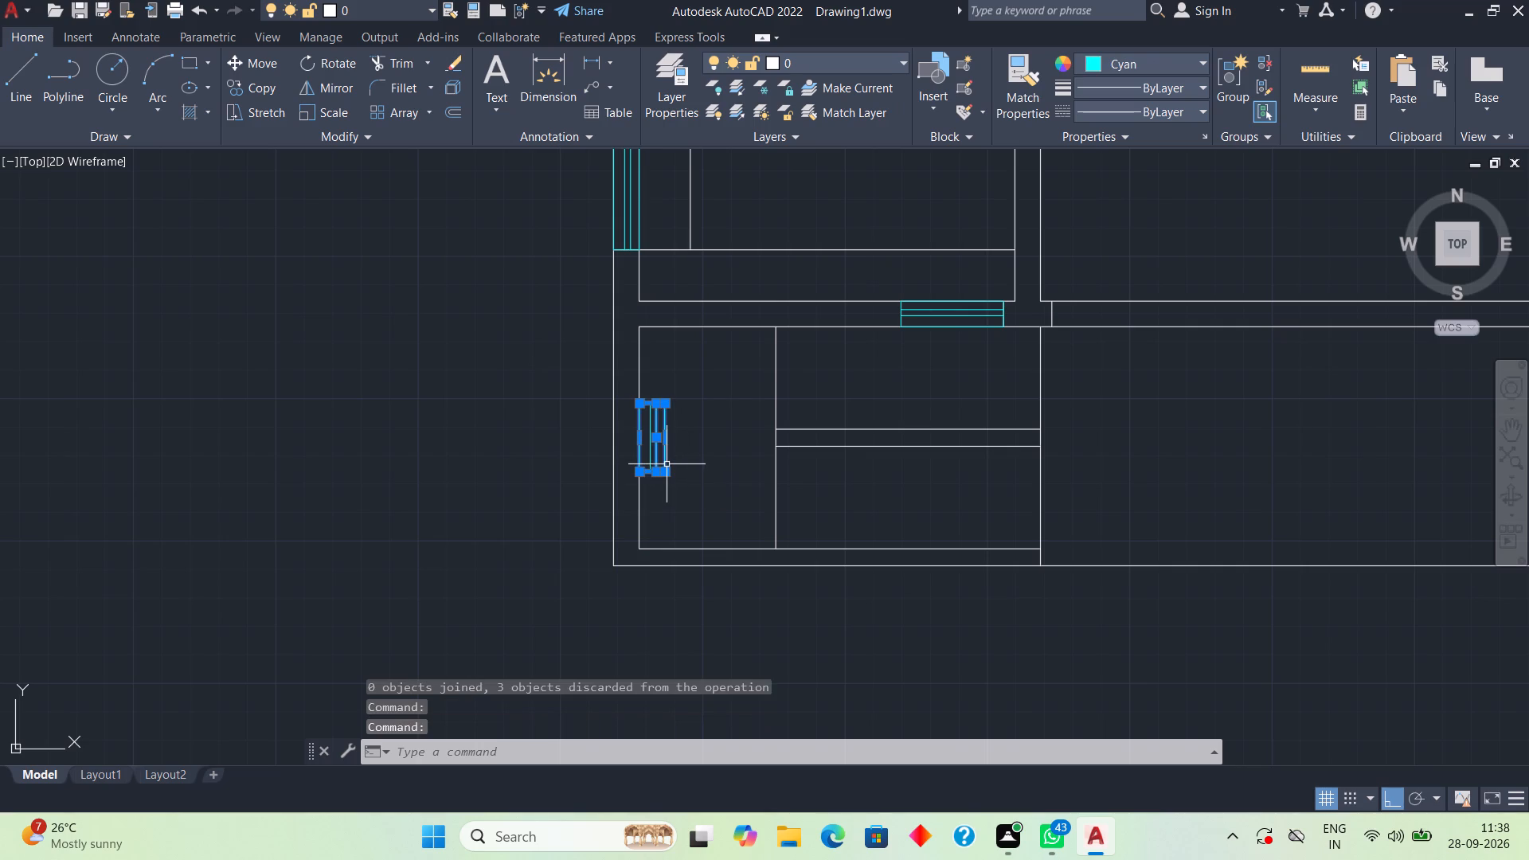
{"action": "left_click", "coordinate": [648, 459]}
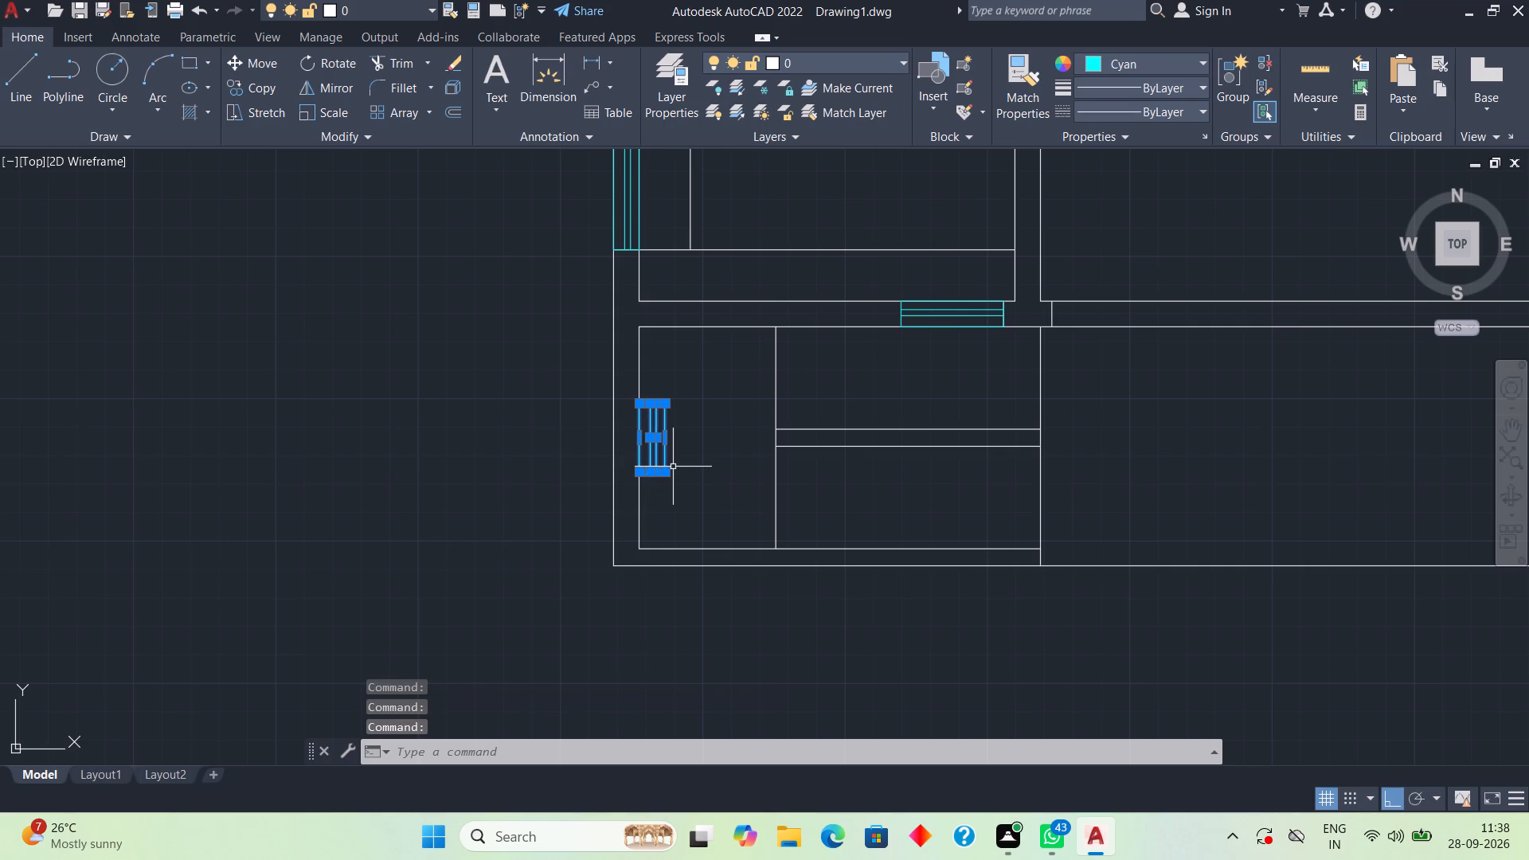
{"action": "type", "text": "m"}
{"action": "key", "text": "space"}
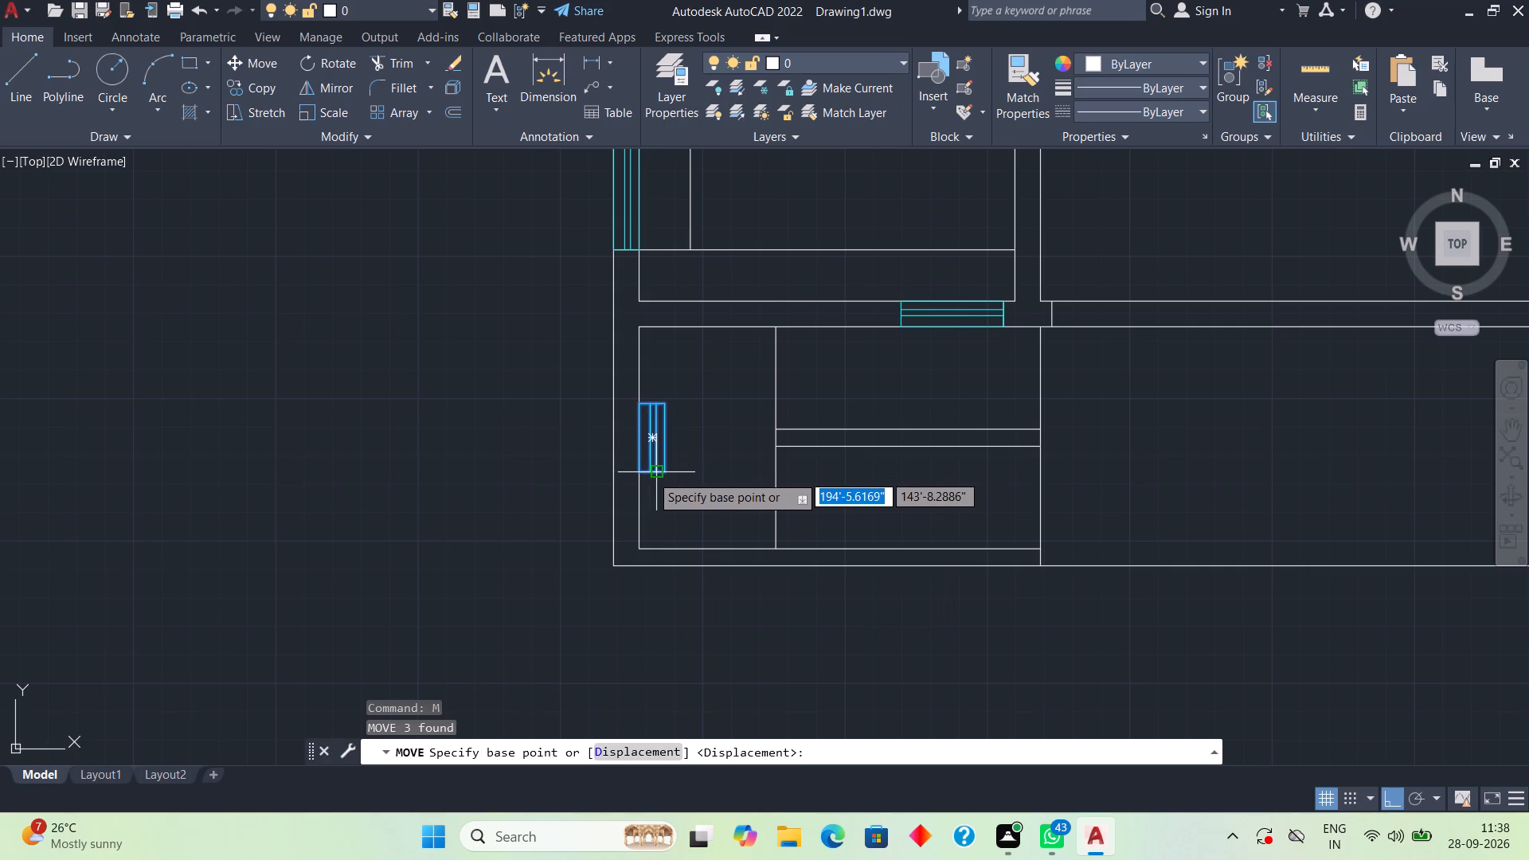
{"action": "left_click", "coordinate": [666, 473]}
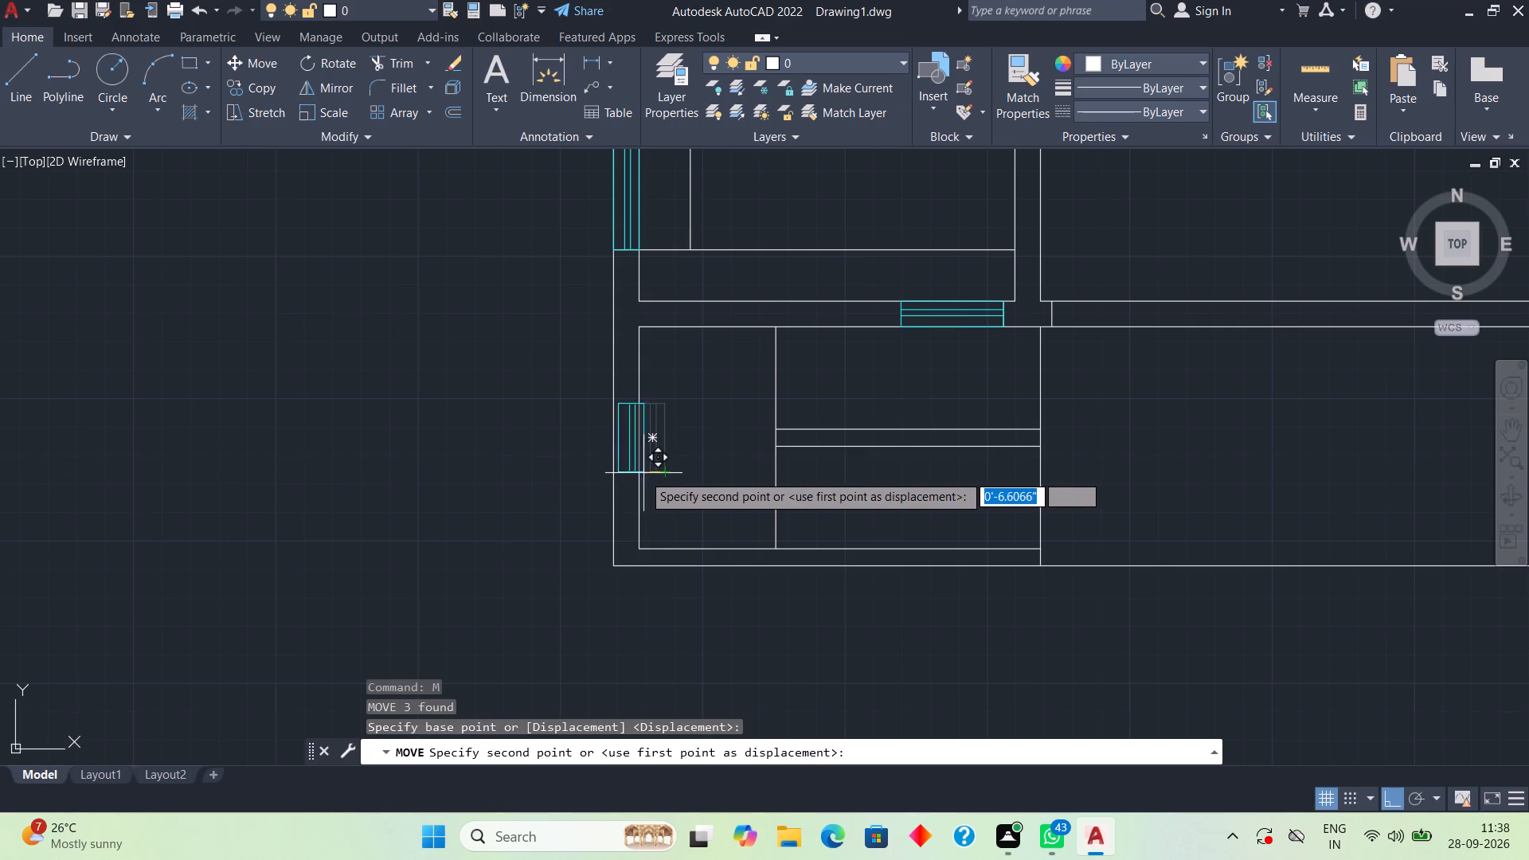
{"action": "left_click", "coordinate": [635, 475]}
Examine the short window's fit in the bottom-left room's wall and review the windows across the whole plan.
{"action": "key", "text": "space"}
{"action": "scroll", "coordinate": [755, 478], "scroll_direction": "down", "scroll_amount": 1}
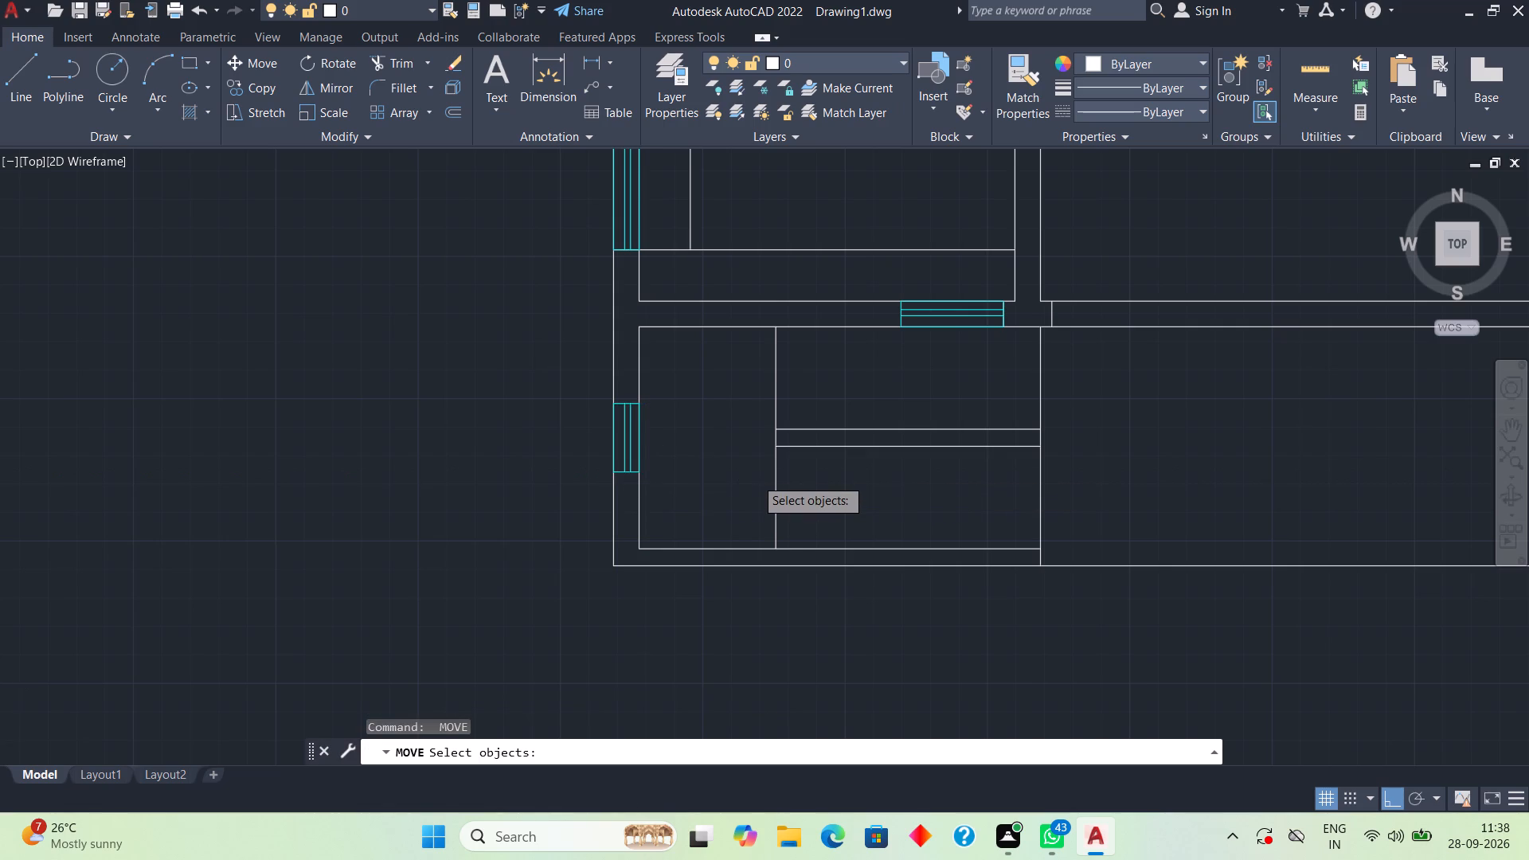
{"action": "scroll", "coordinate": [755, 478], "scroll_direction": "down", "scroll_amount": 1}
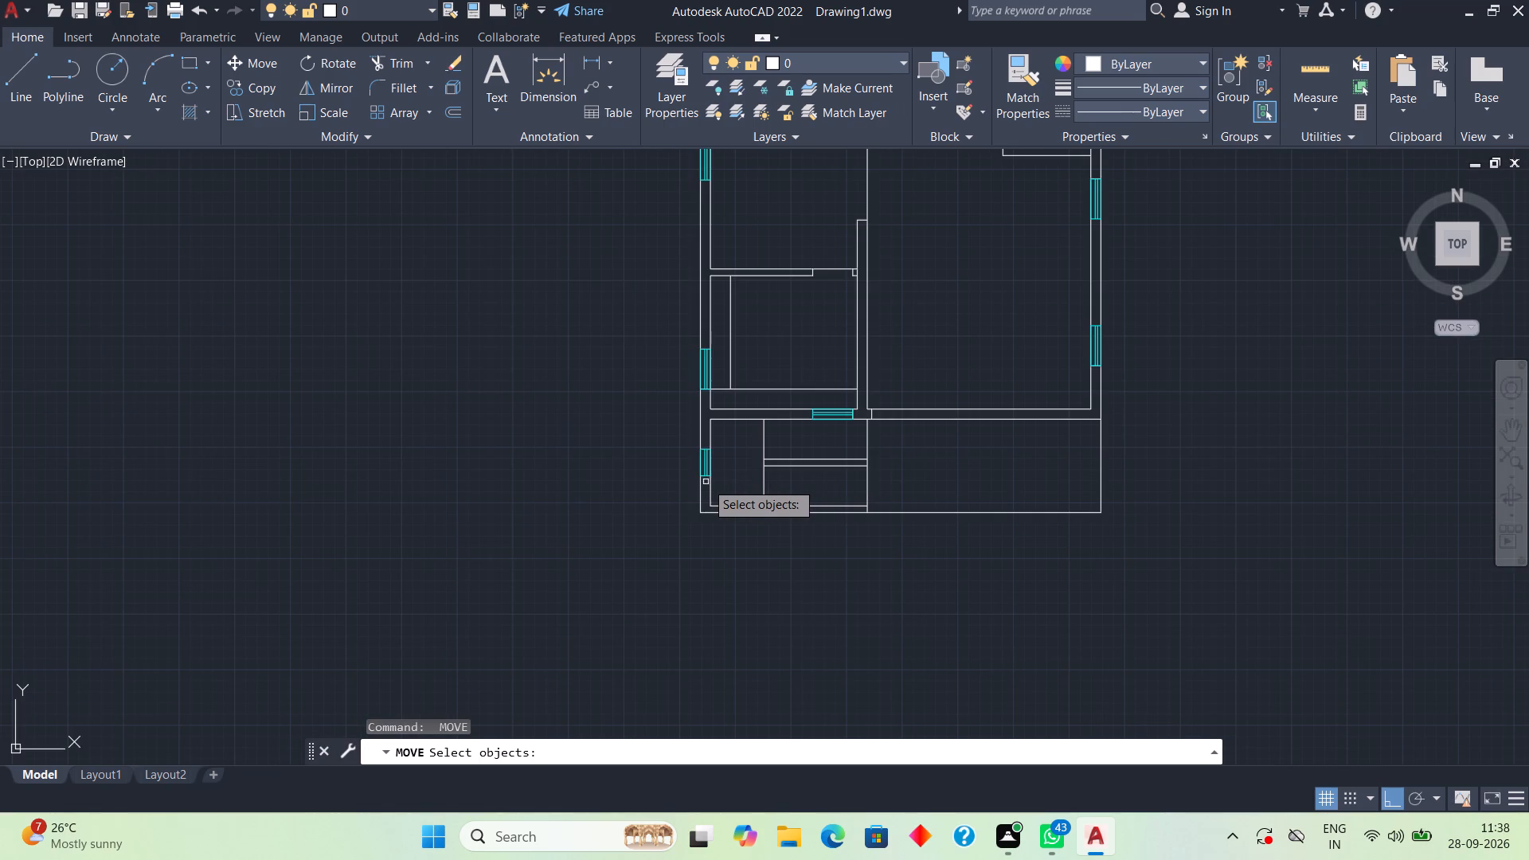
{"action": "scroll", "coordinate": [706, 471], "scroll_direction": "up", "scroll_amount": 4}
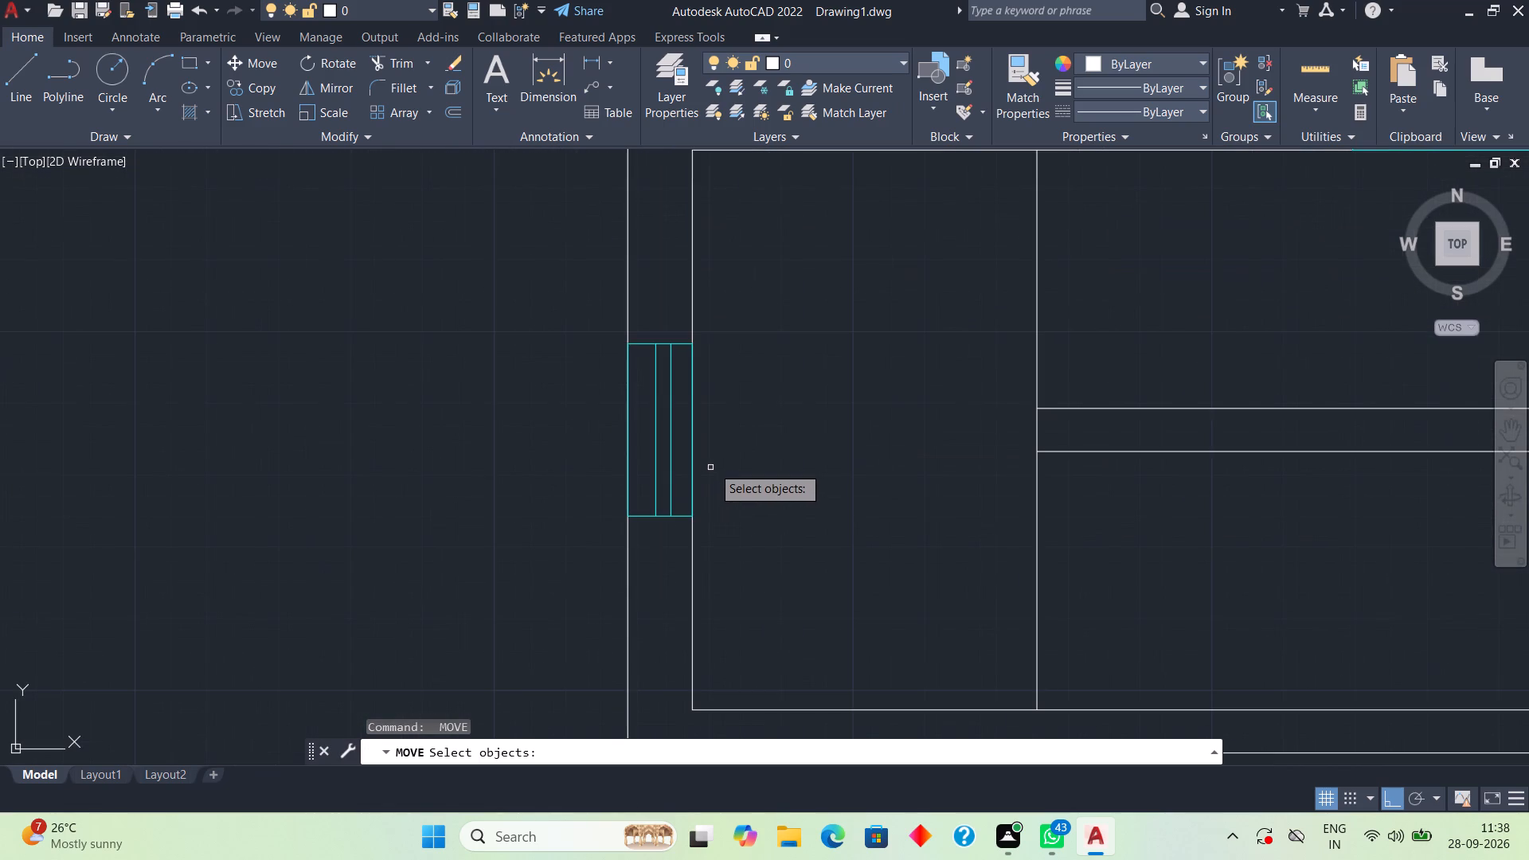
{"action": "scroll", "coordinate": [841, 457], "scroll_direction": "down", "scroll_amount": 5}
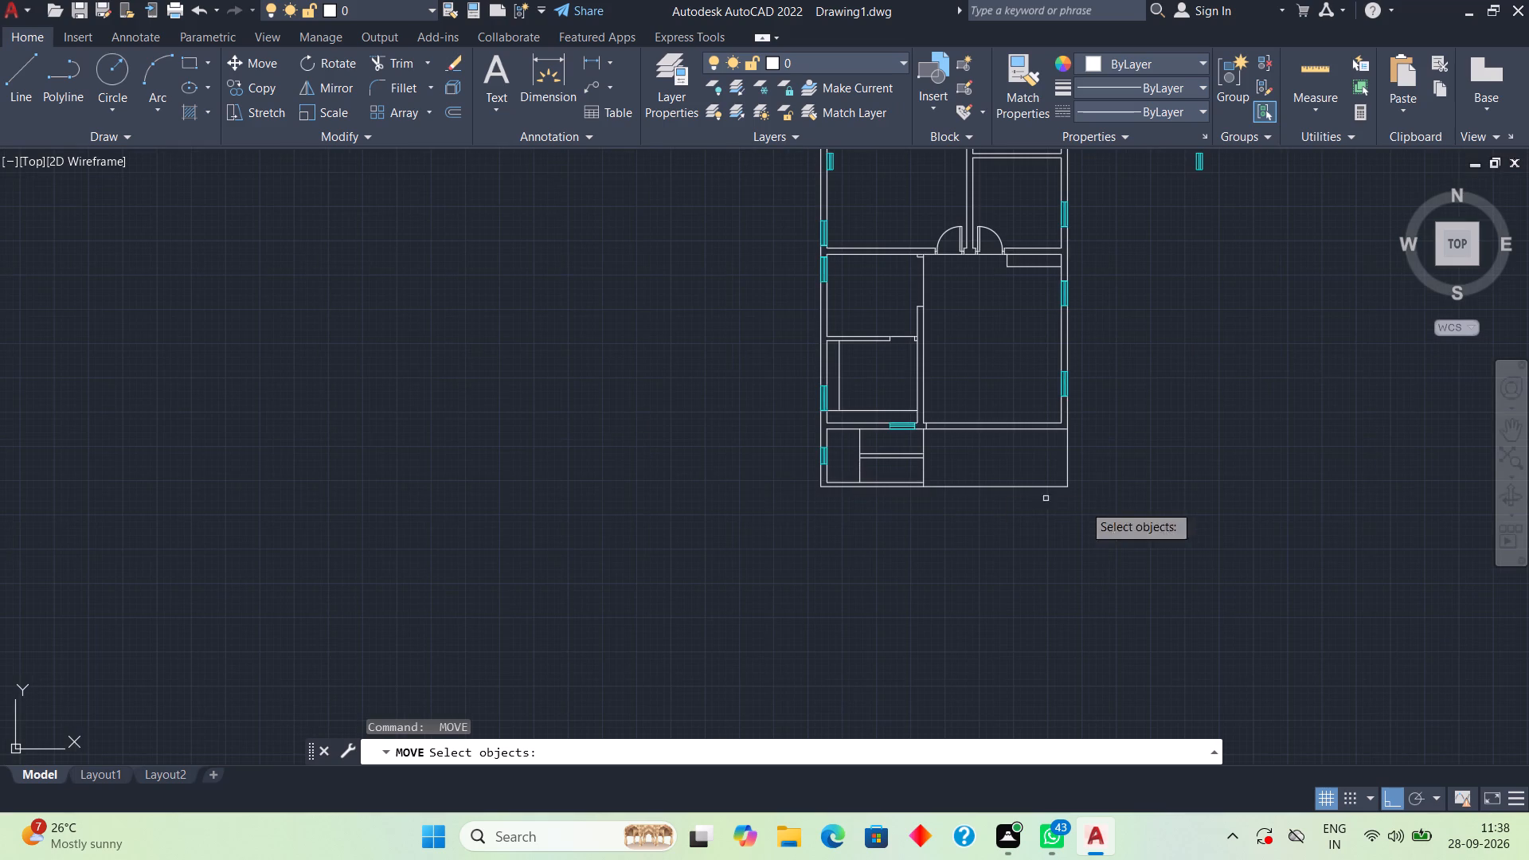
{"action": "scroll", "coordinate": [909, 481], "scroll_direction": "down", "scroll_amount": 2}
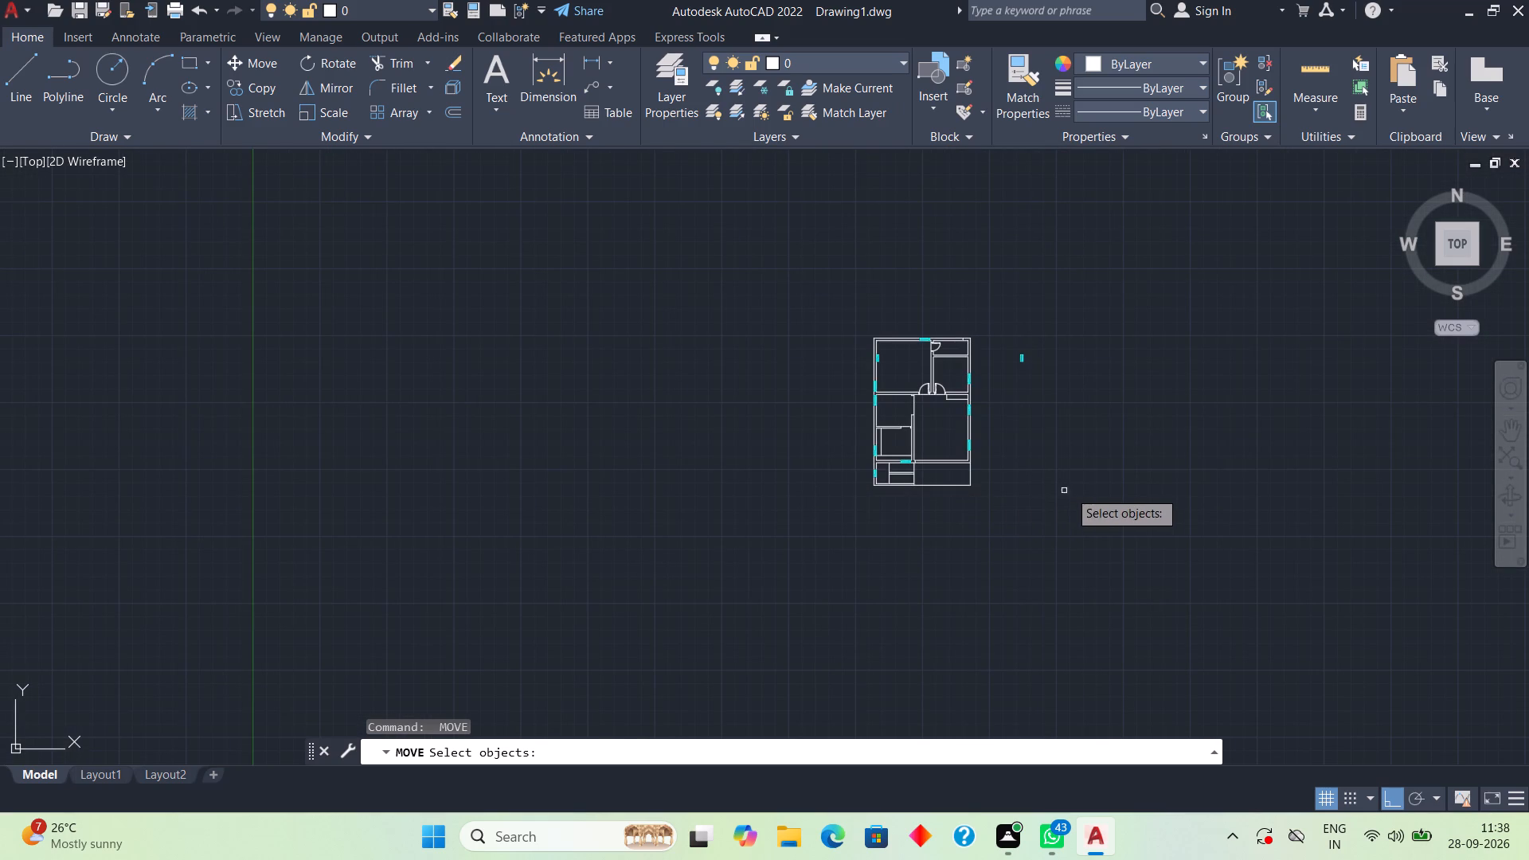
{"action": "key", "text": "space"}
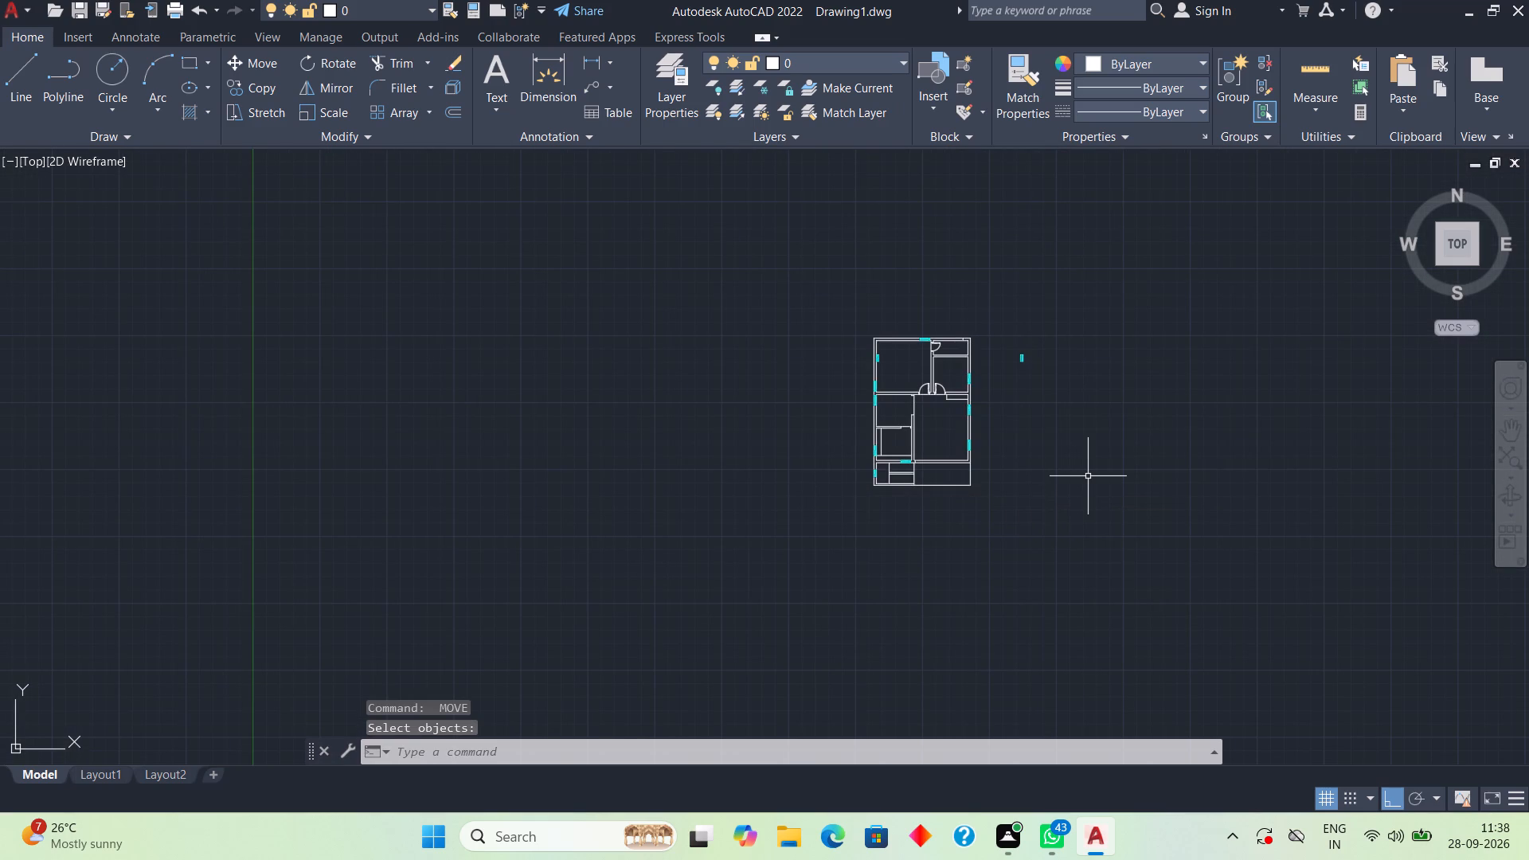
Rotate the loose short cyan window beside the plan 90° about its lower end so it lies horizontal.
{"action": "scroll", "coordinate": [1005, 327], "scroll_direction": "up", "scroll_amount": 3}
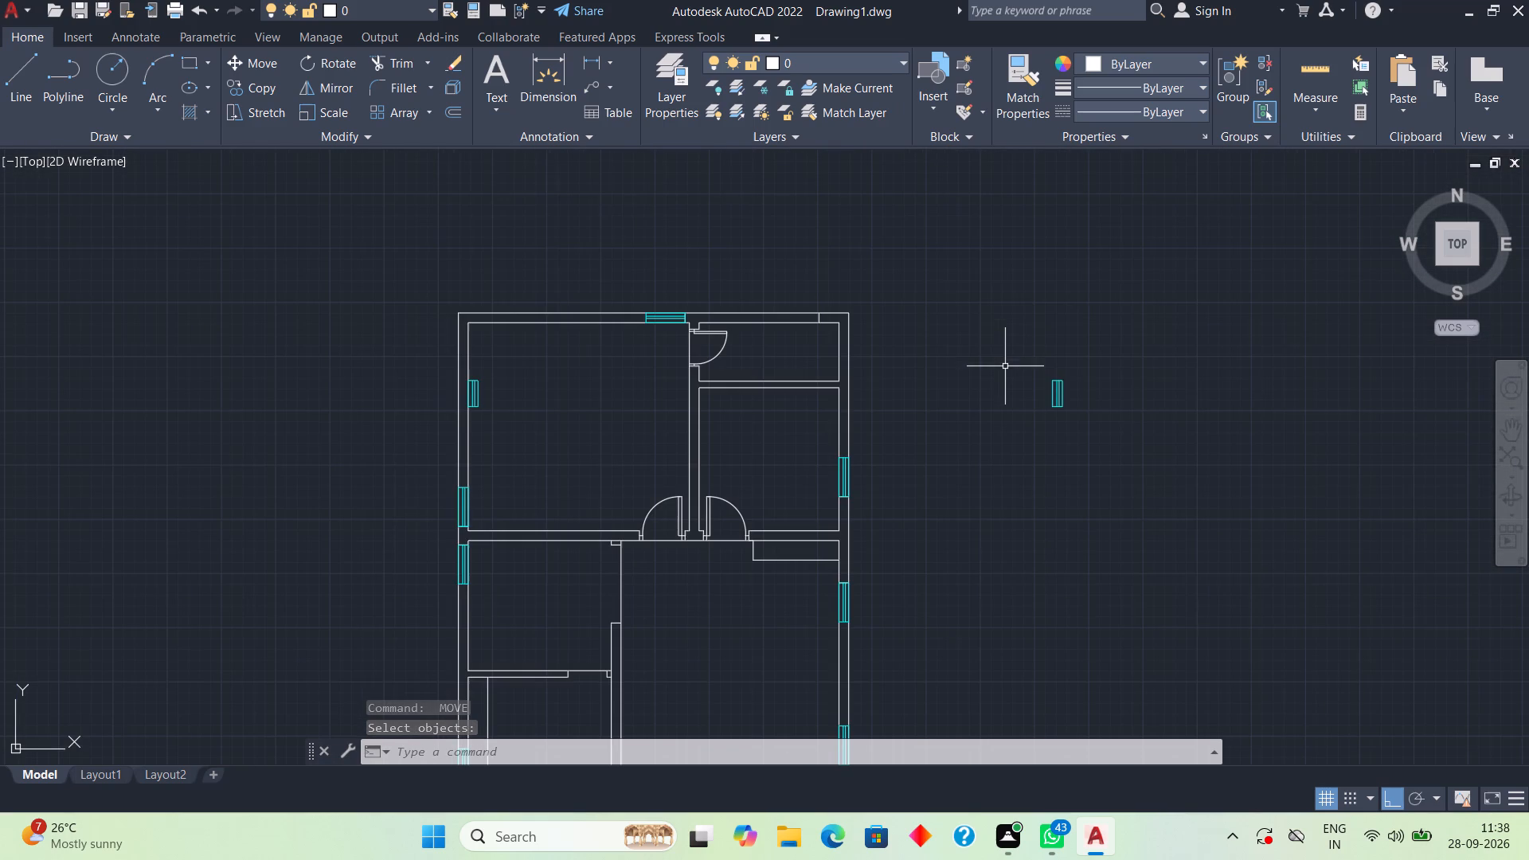
{"action": "left_click", "coordinate": [1005, 367]}
{"action": "left_click", "coordinate": [1107, 424]}
{"action": "key", "text": "r"}
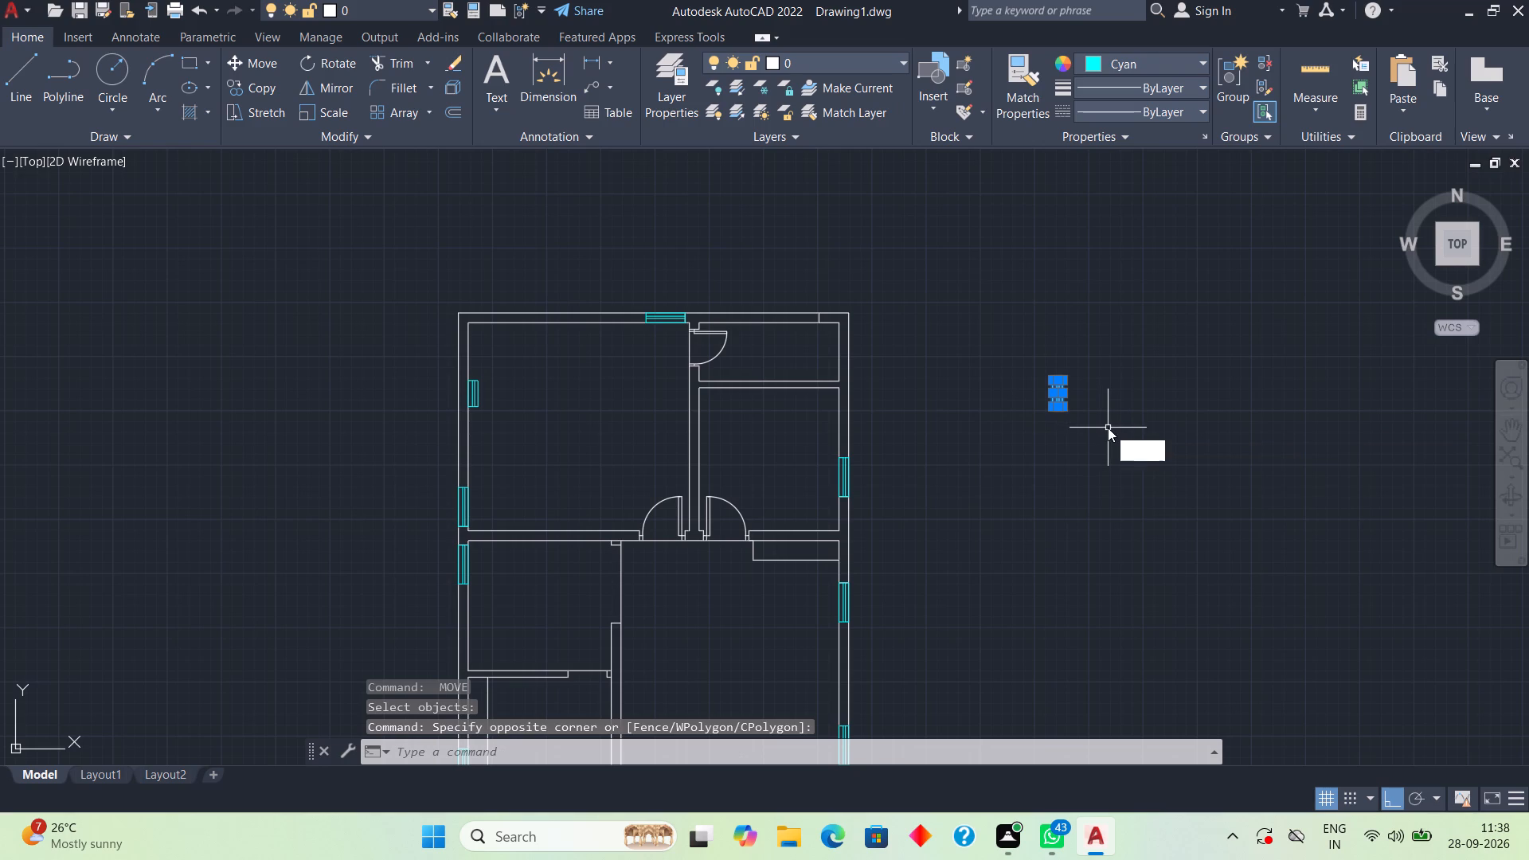
{"action": "key", "text": "o"}
{"action": "key", "text": "space"}
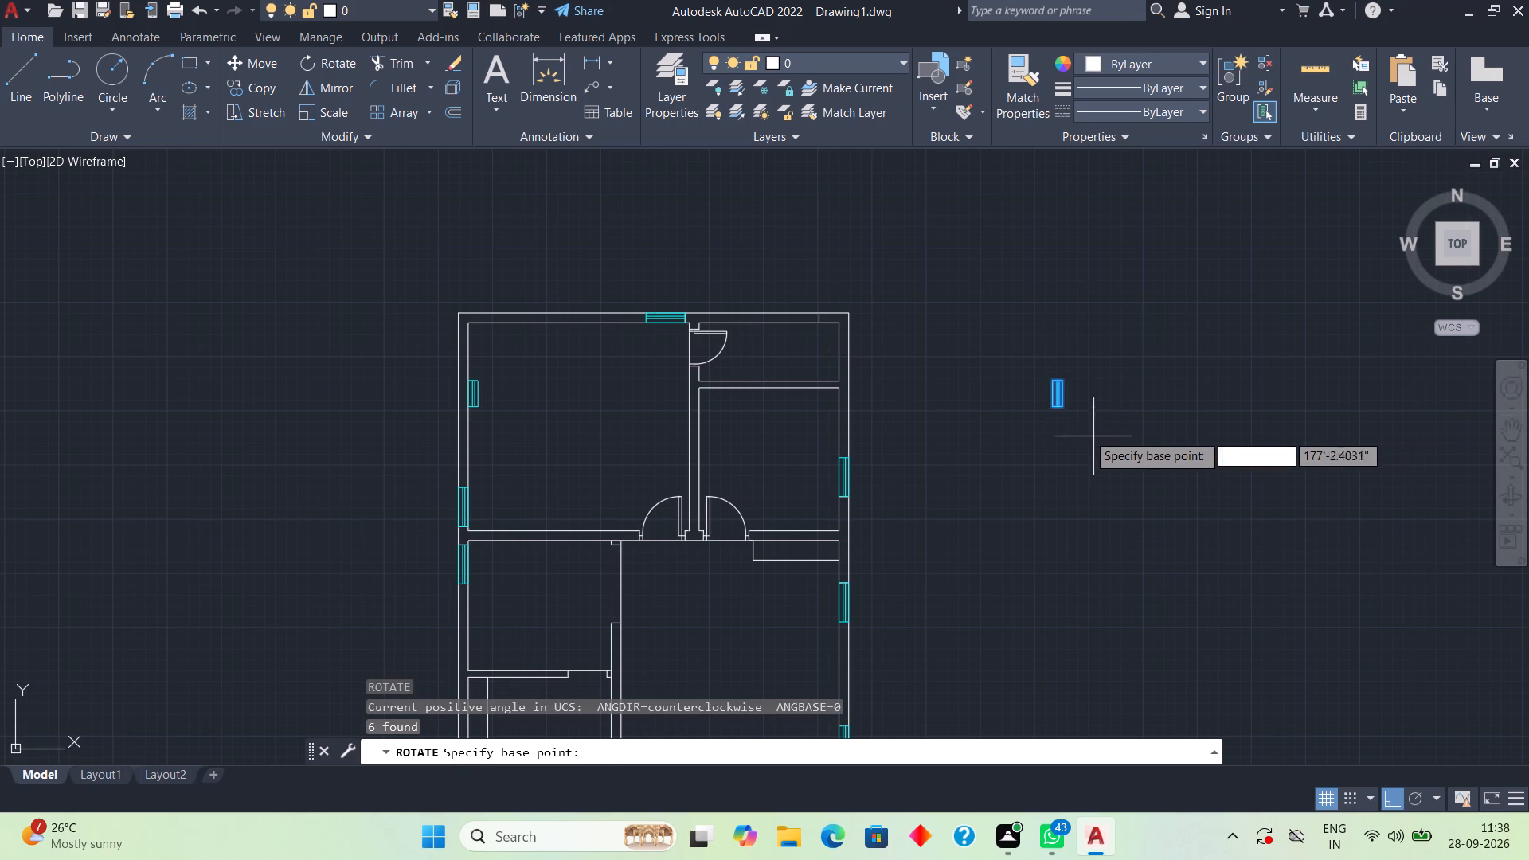
{"action": "left_click", "coordinate": [1058, 411]}
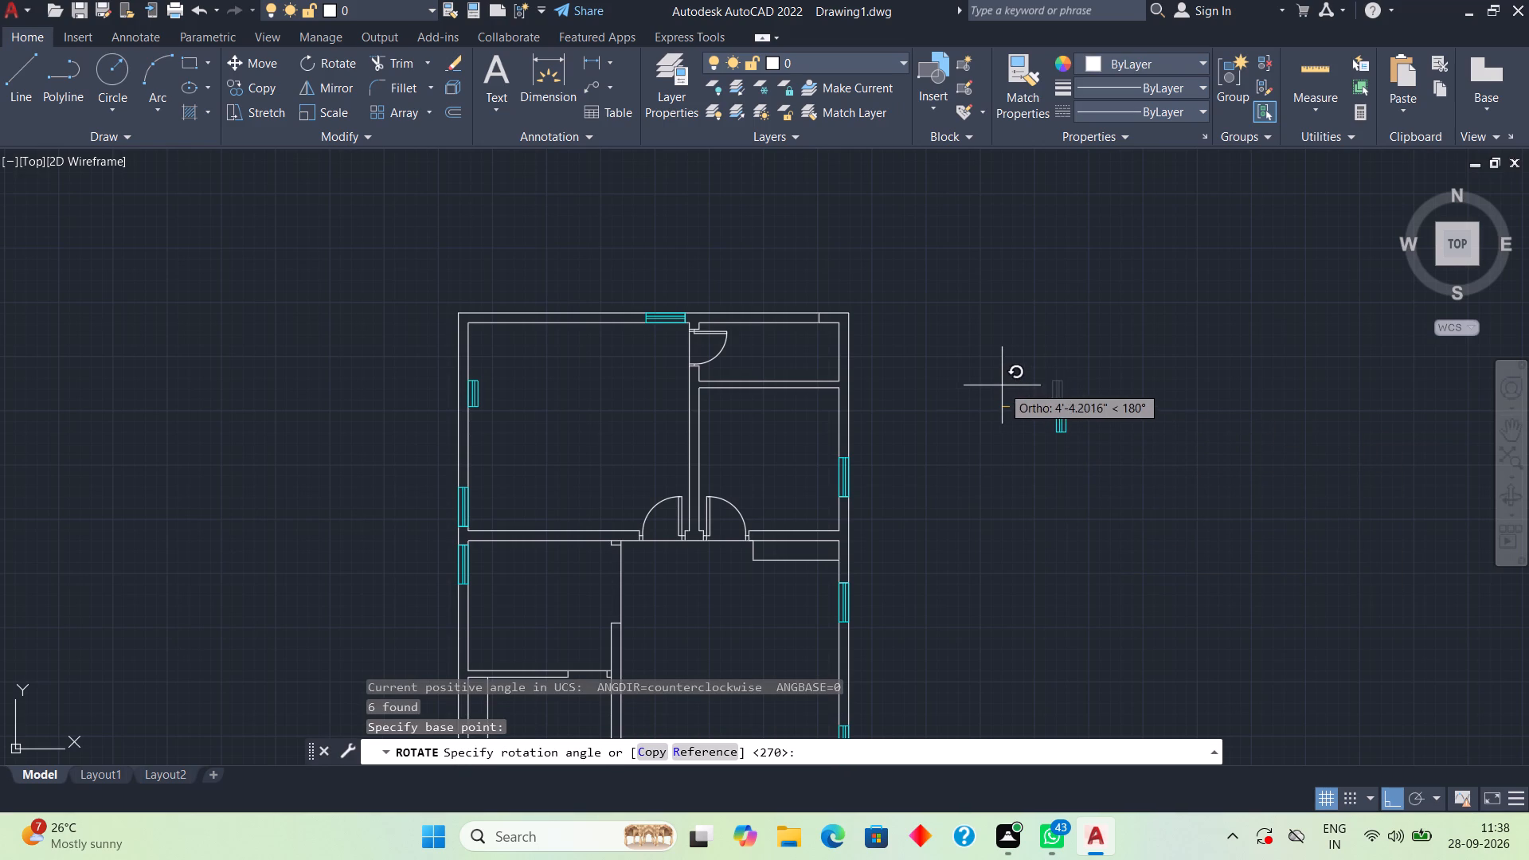
{"action": "left_click", "coordinate": [1018, 320]}
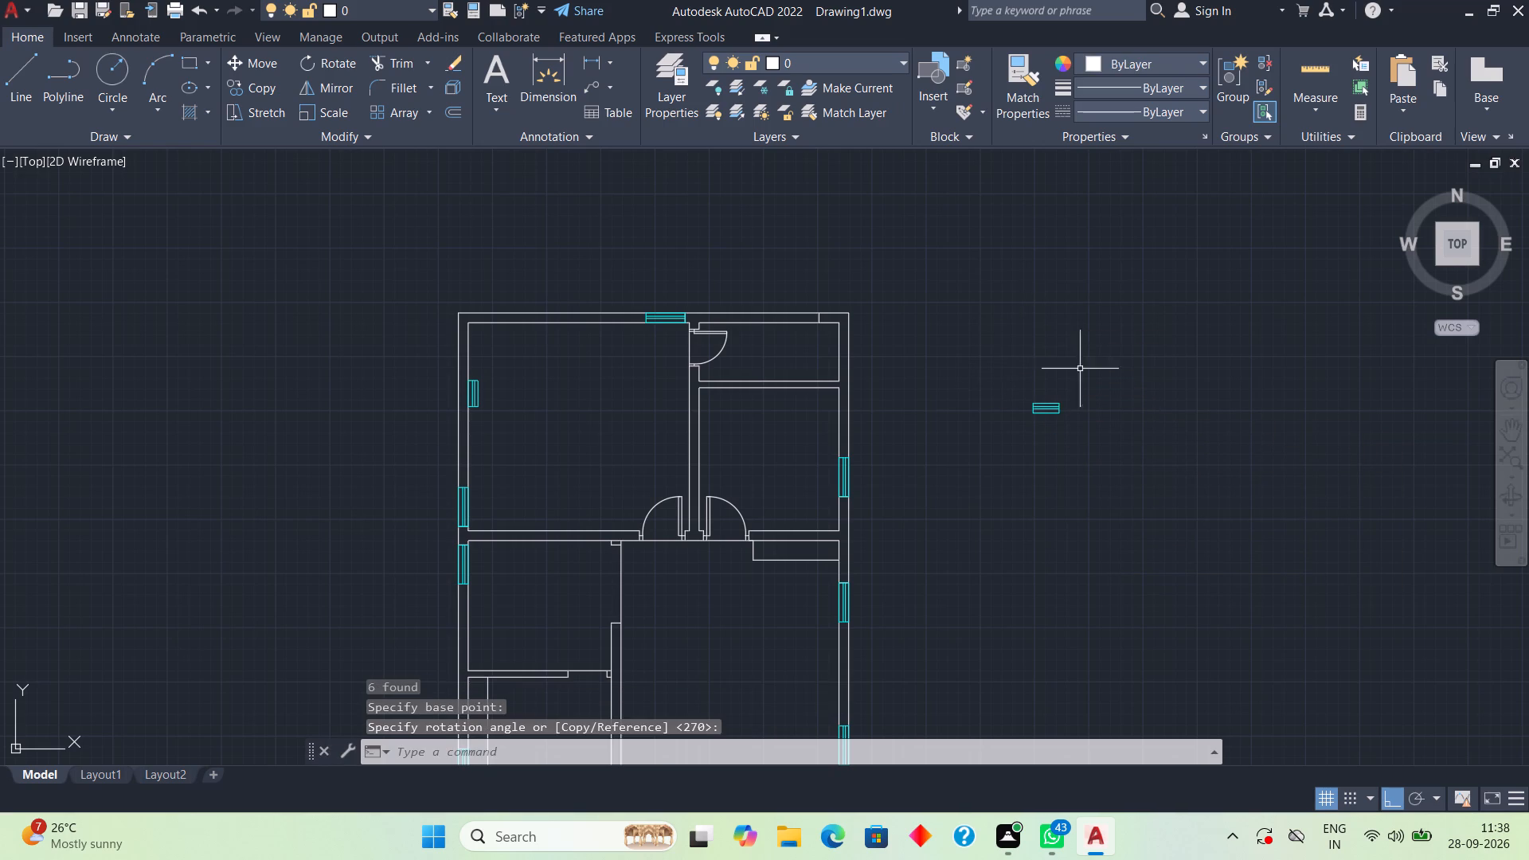
{"action": "key", "text": "space"}
{"action": "key", "text": "space"}
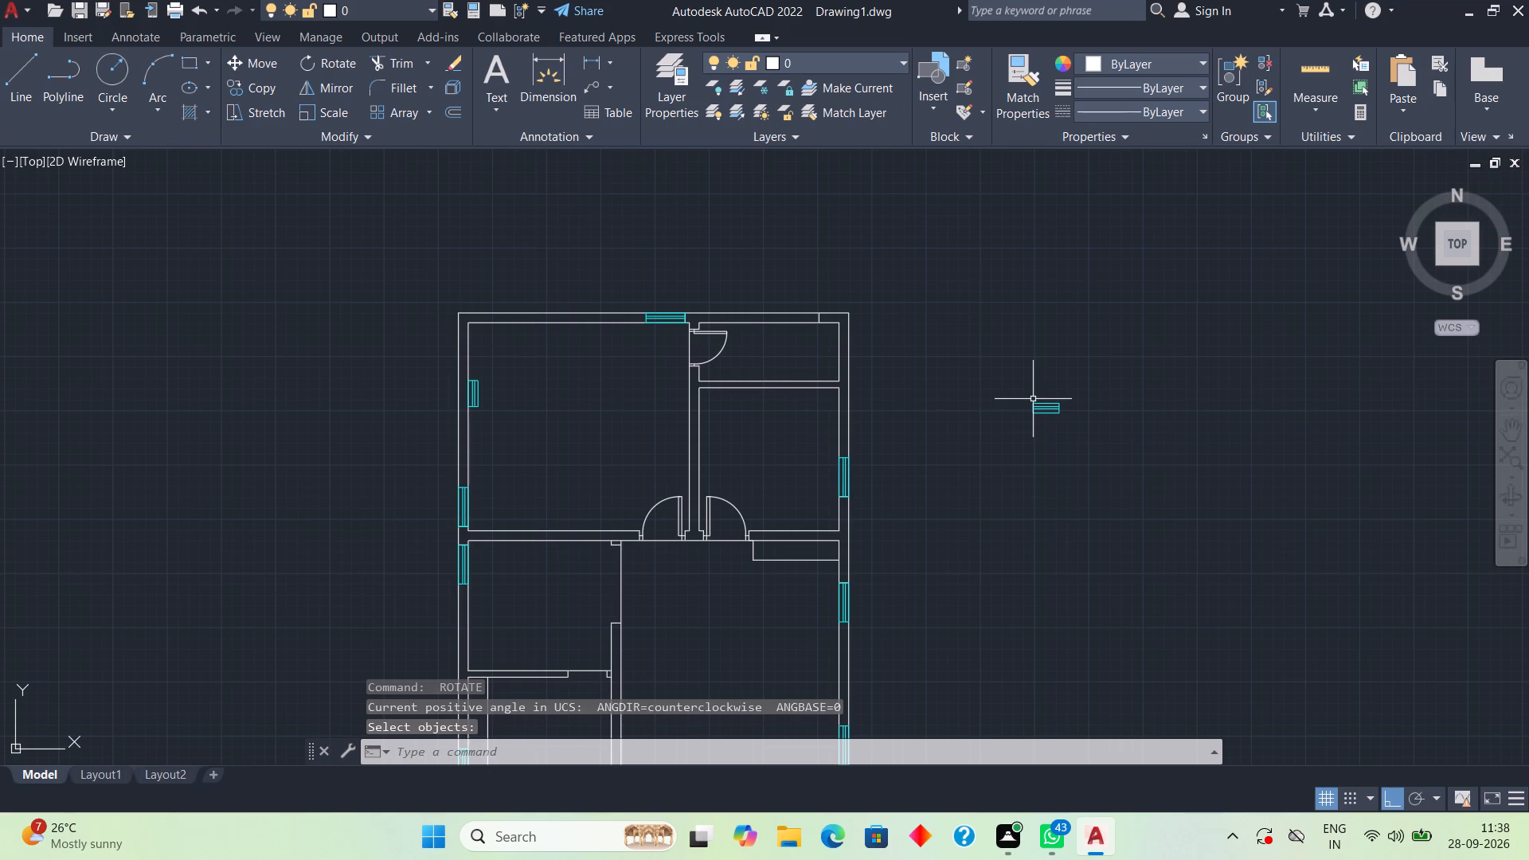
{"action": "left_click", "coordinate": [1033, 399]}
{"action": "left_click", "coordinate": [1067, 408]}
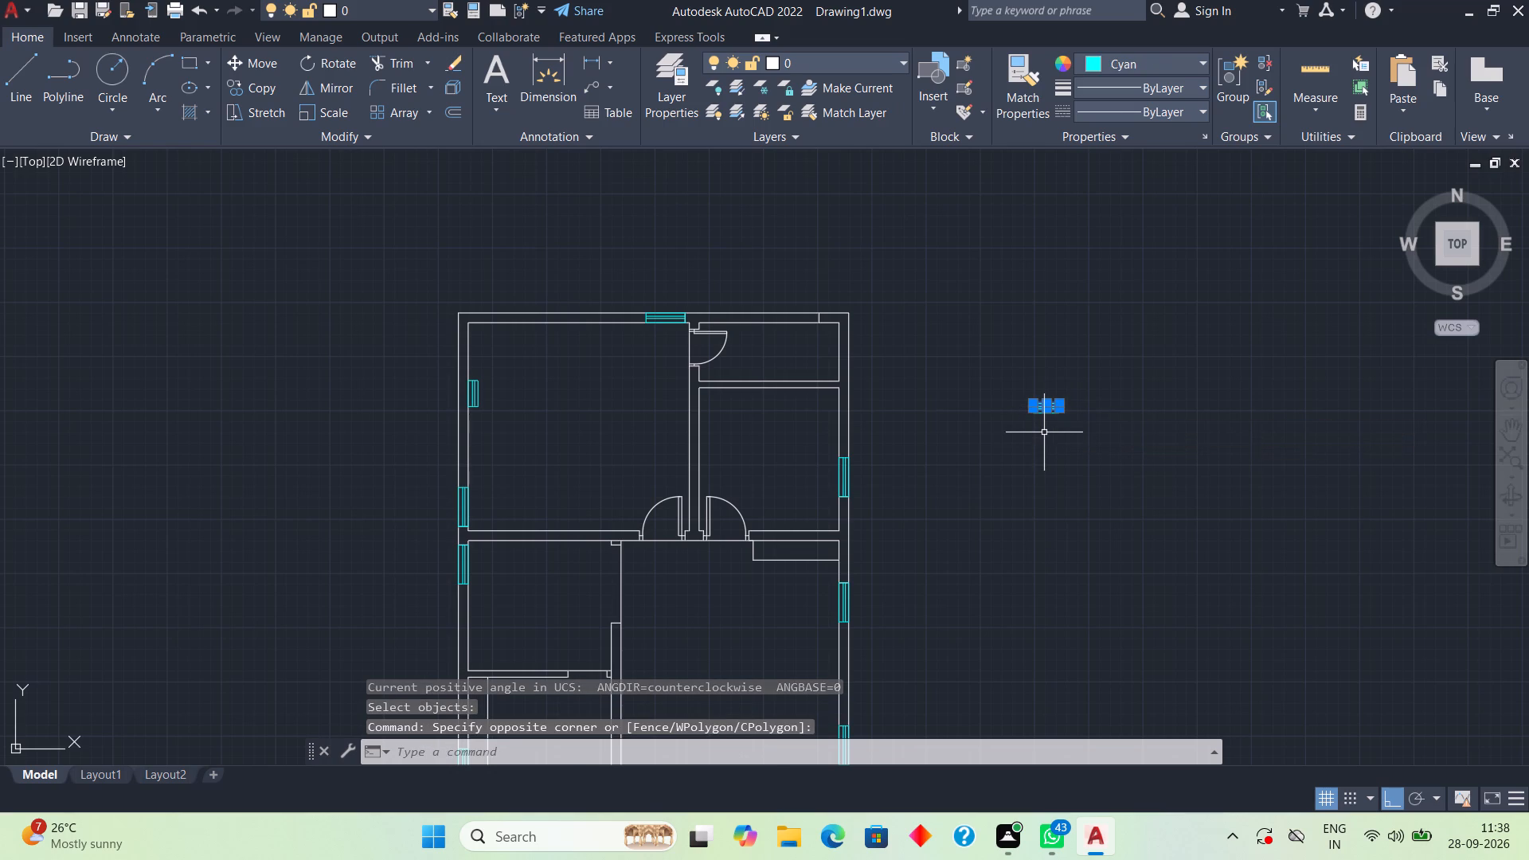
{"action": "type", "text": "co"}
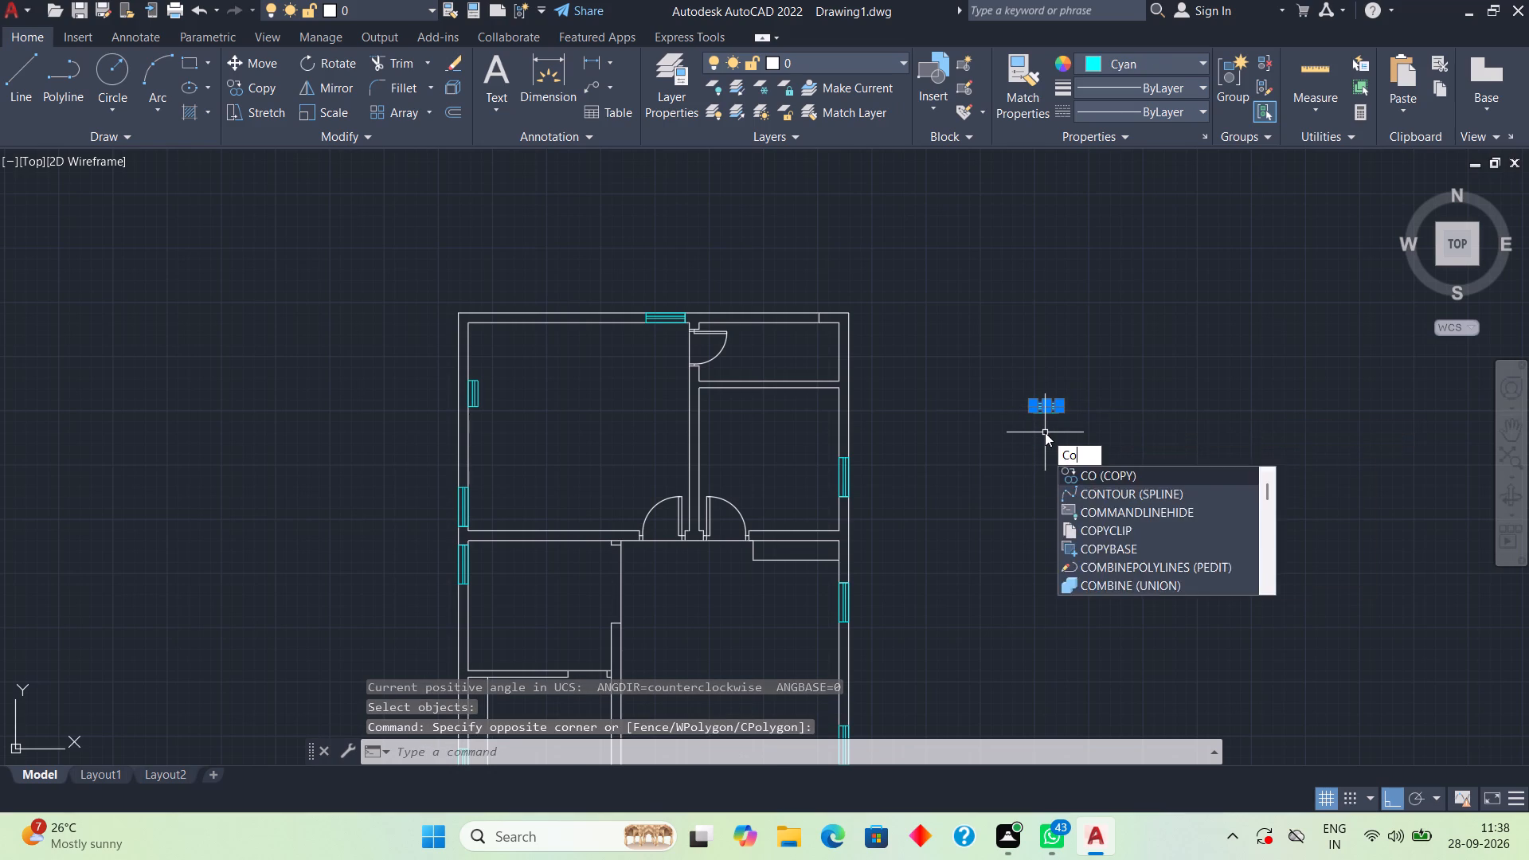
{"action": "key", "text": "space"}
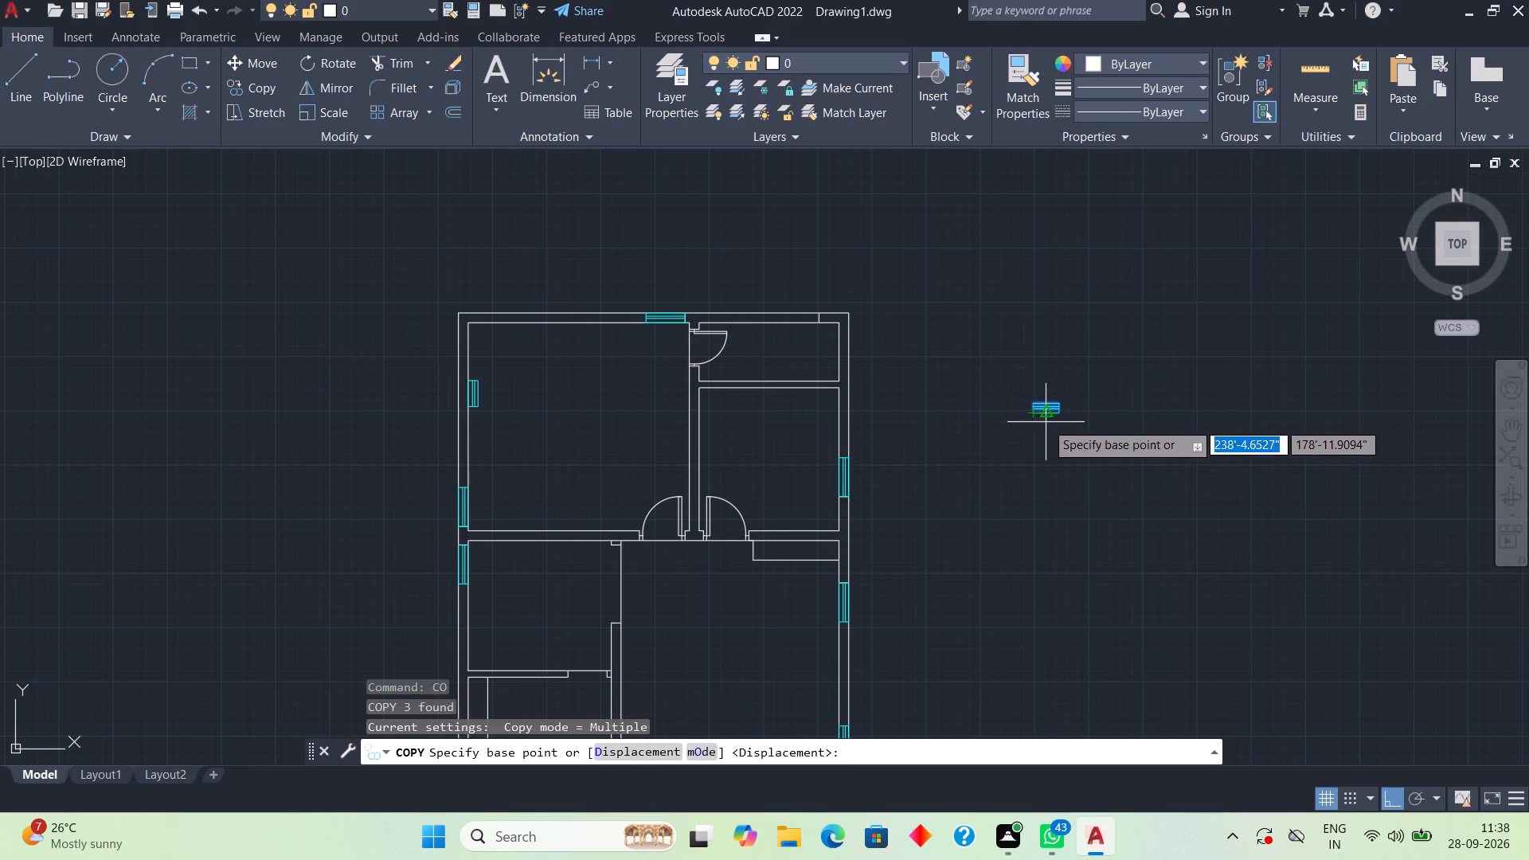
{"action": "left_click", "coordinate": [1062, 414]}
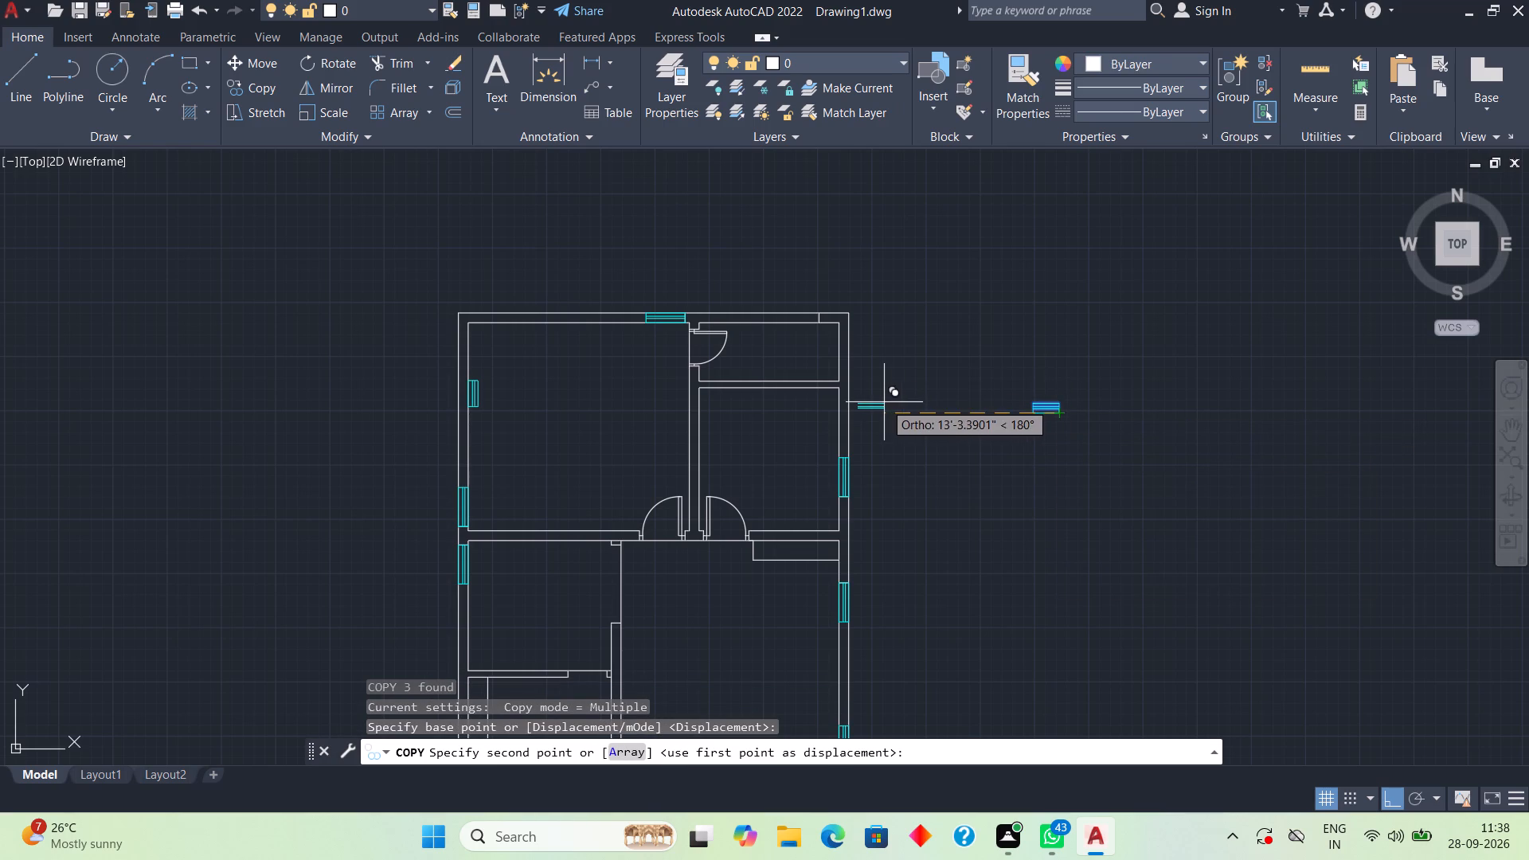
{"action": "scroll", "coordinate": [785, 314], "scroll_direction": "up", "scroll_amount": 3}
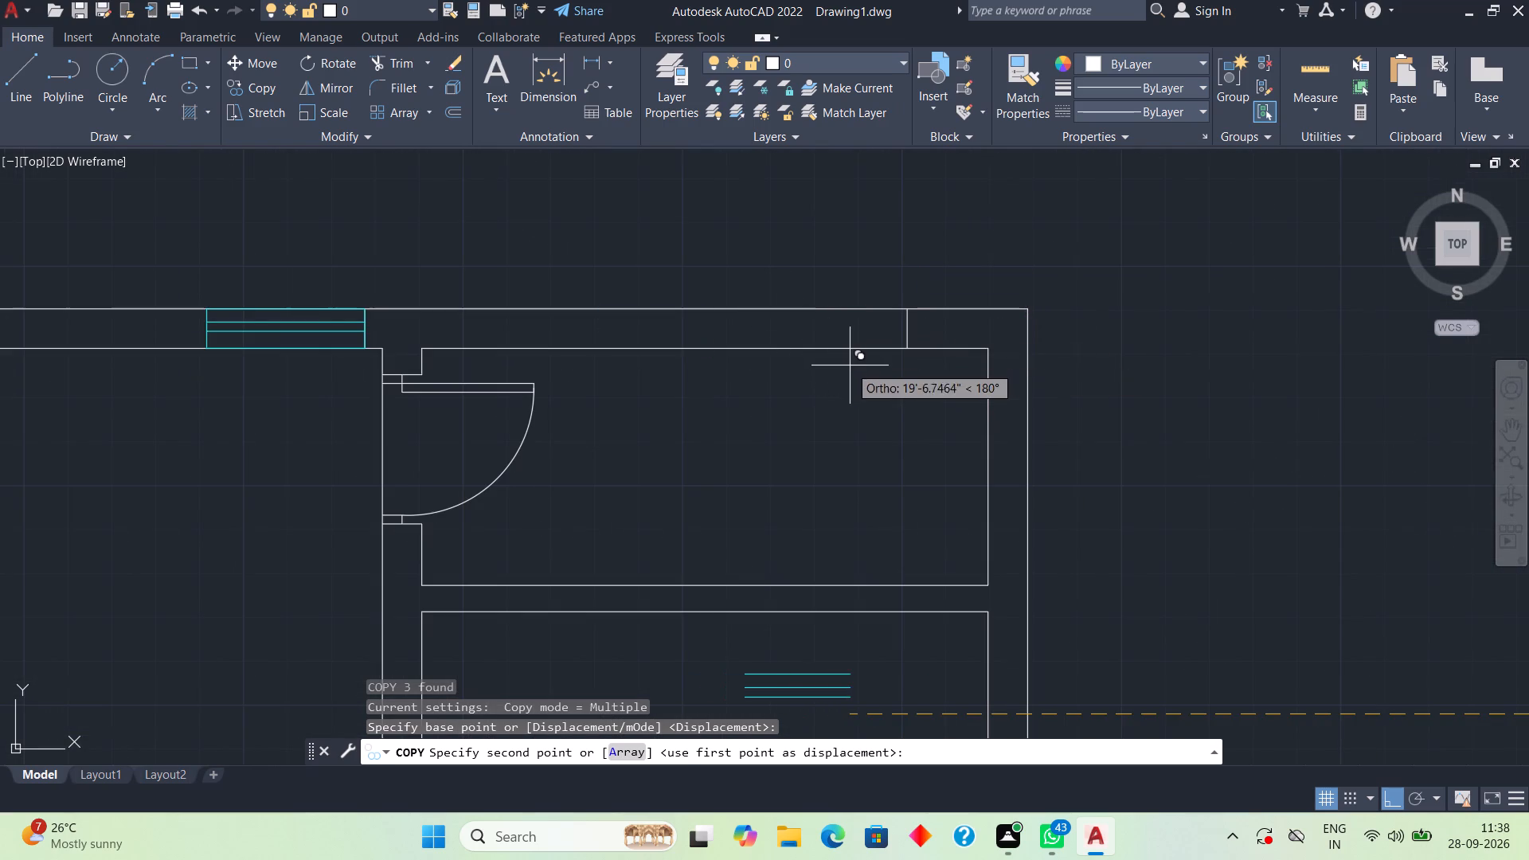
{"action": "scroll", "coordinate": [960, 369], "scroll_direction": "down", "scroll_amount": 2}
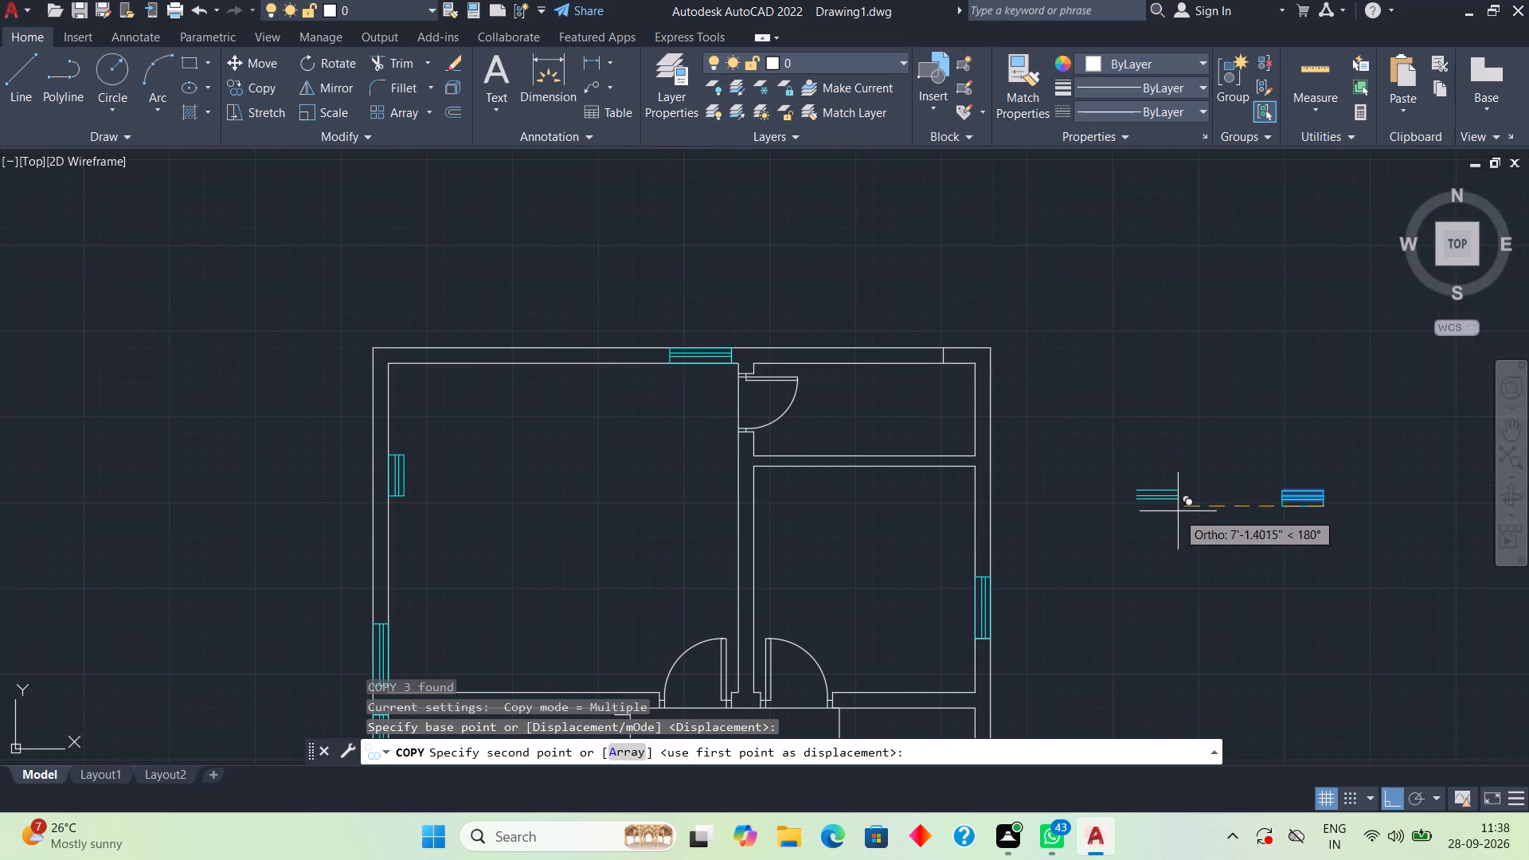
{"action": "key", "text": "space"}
Copy the whole horizontal short window from its lower-right corner to the jamb line's lower end in the top-right room's upper wall.
{"action": "left_click", "coordinate": [1280, 467]}
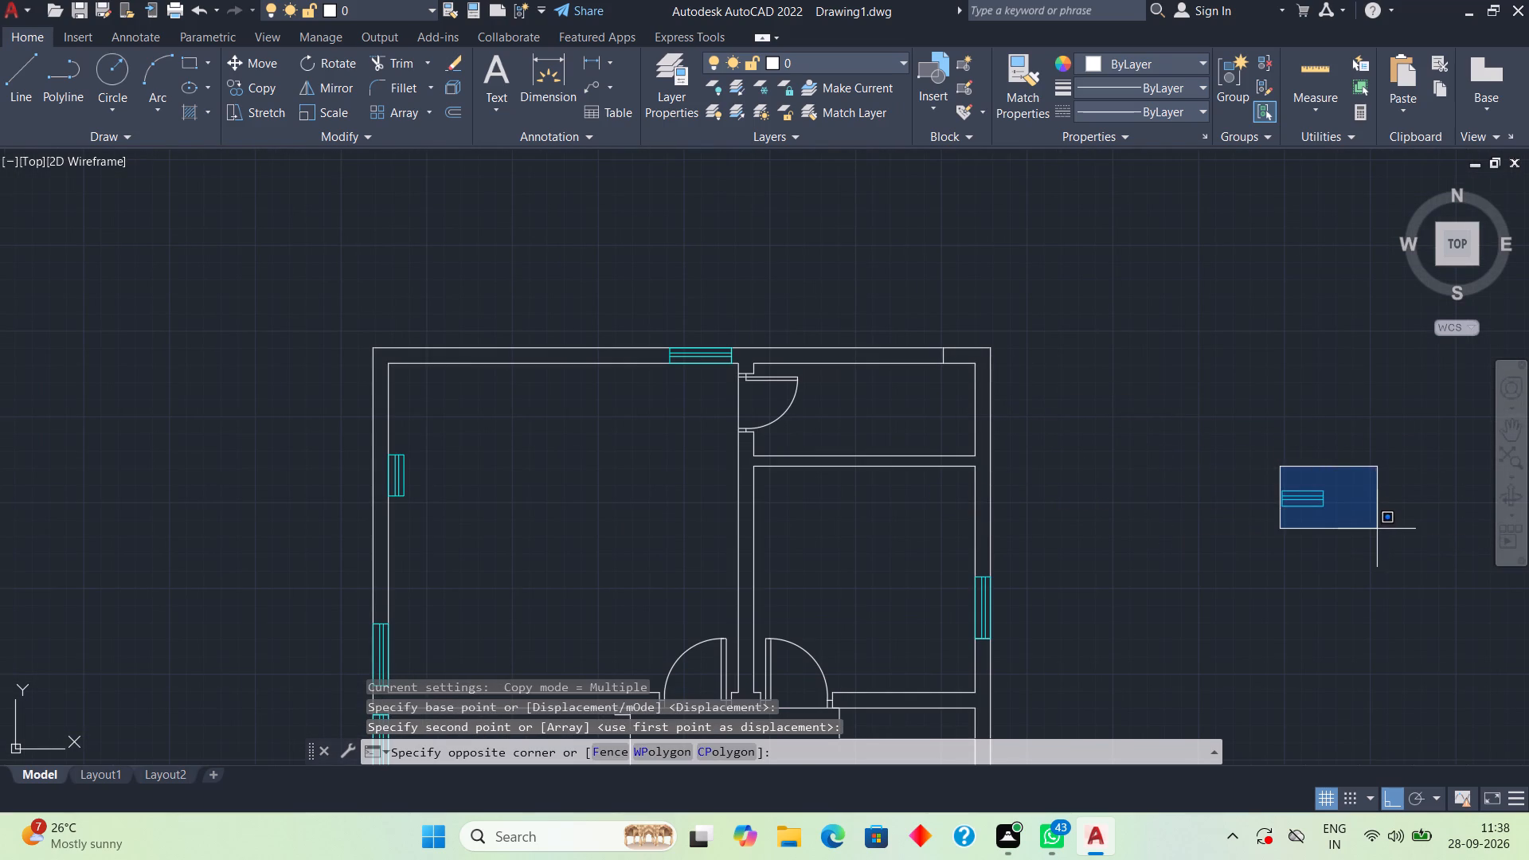
{"action": "left_click", "coordinate": [1377, 529]}
{"action": "key", "text": "c"}
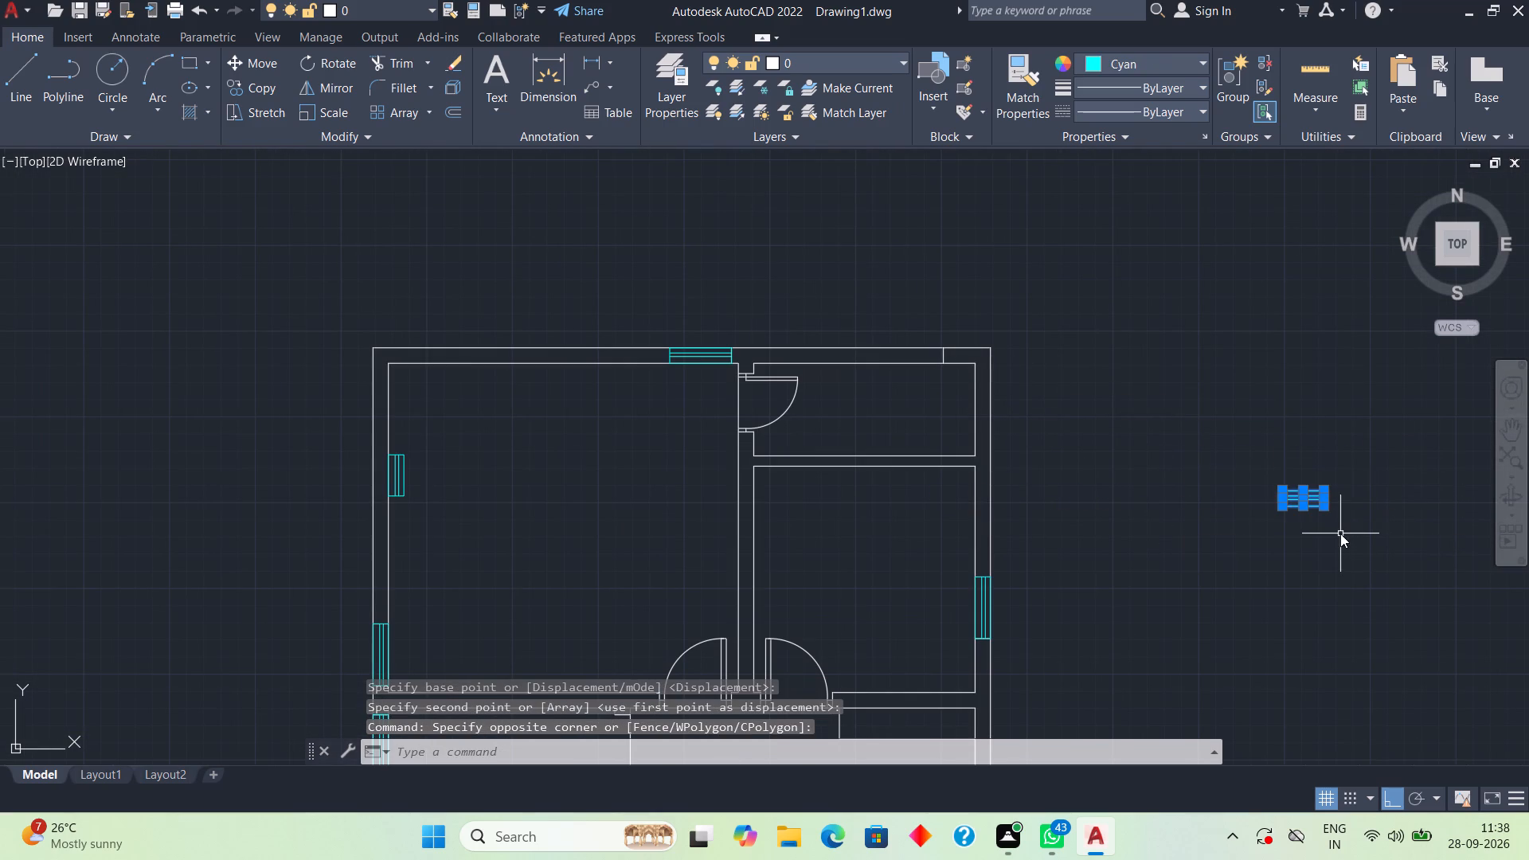
{"action": "key", "text": "o"}
{"action": "key", "text": "space"}
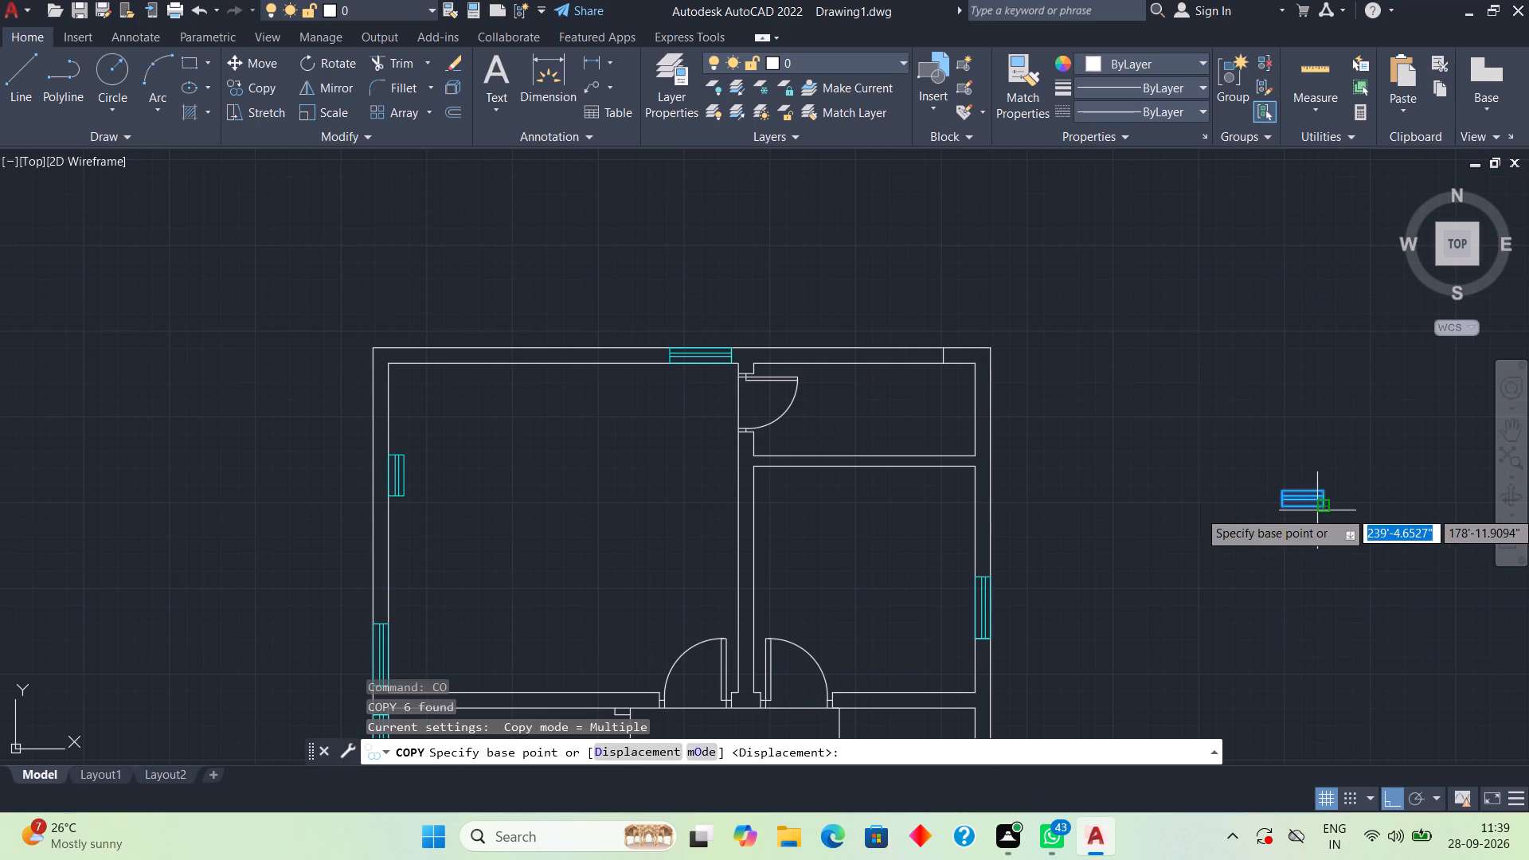
{"action": "left_click", "coordinate": [1317, 510]}
{"action": "scroll", "coordinate": [930, 412], "scroll_direction": "up", "scroll_amount": 3}
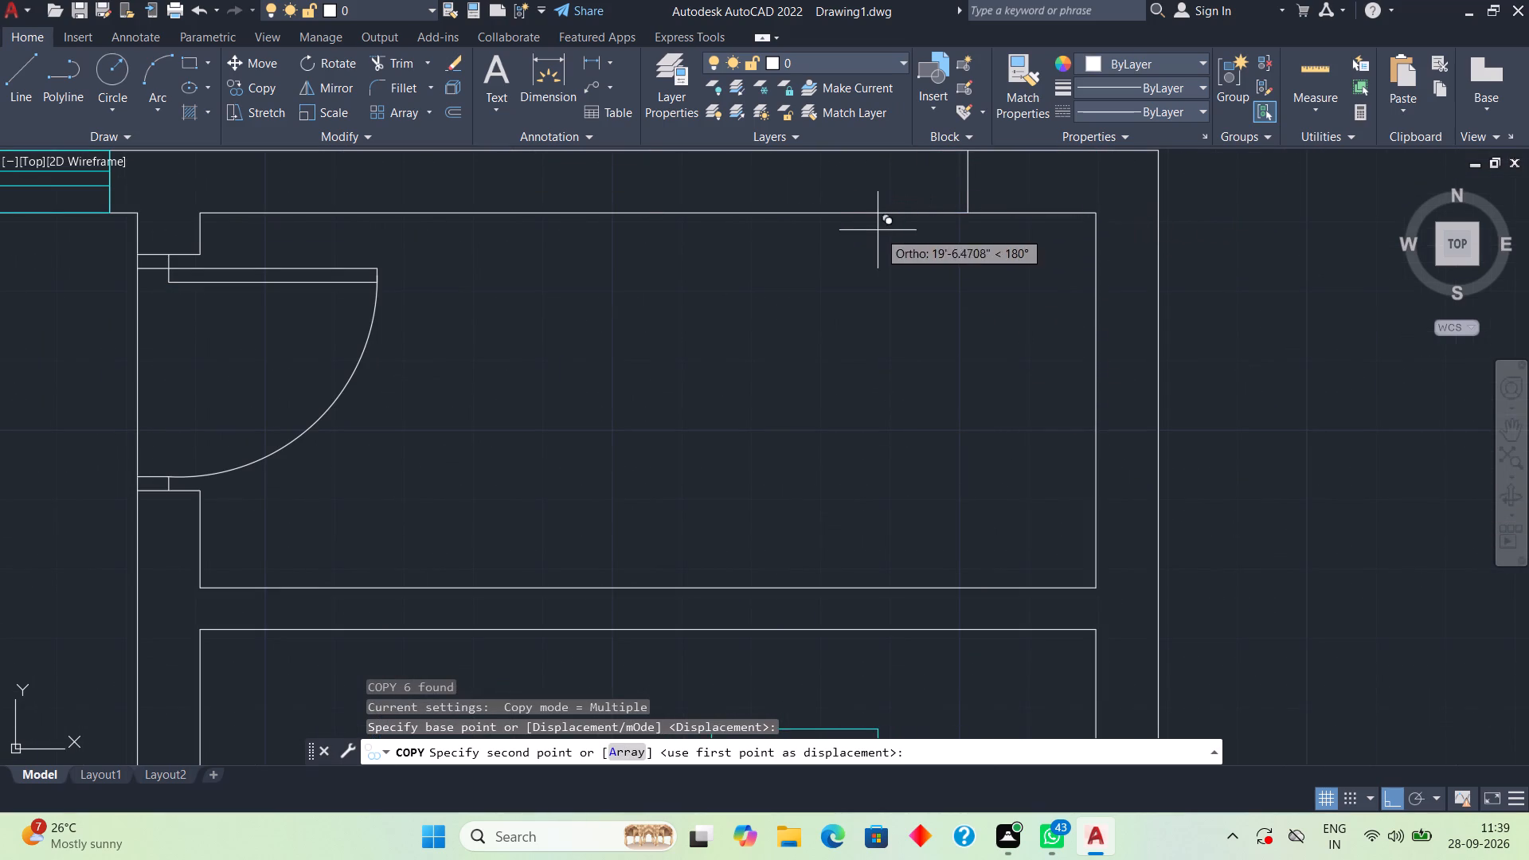
{"action": "scroll", "coordinate": [884, 242], "scroll_direction": "down", "scroll_amount": 3}
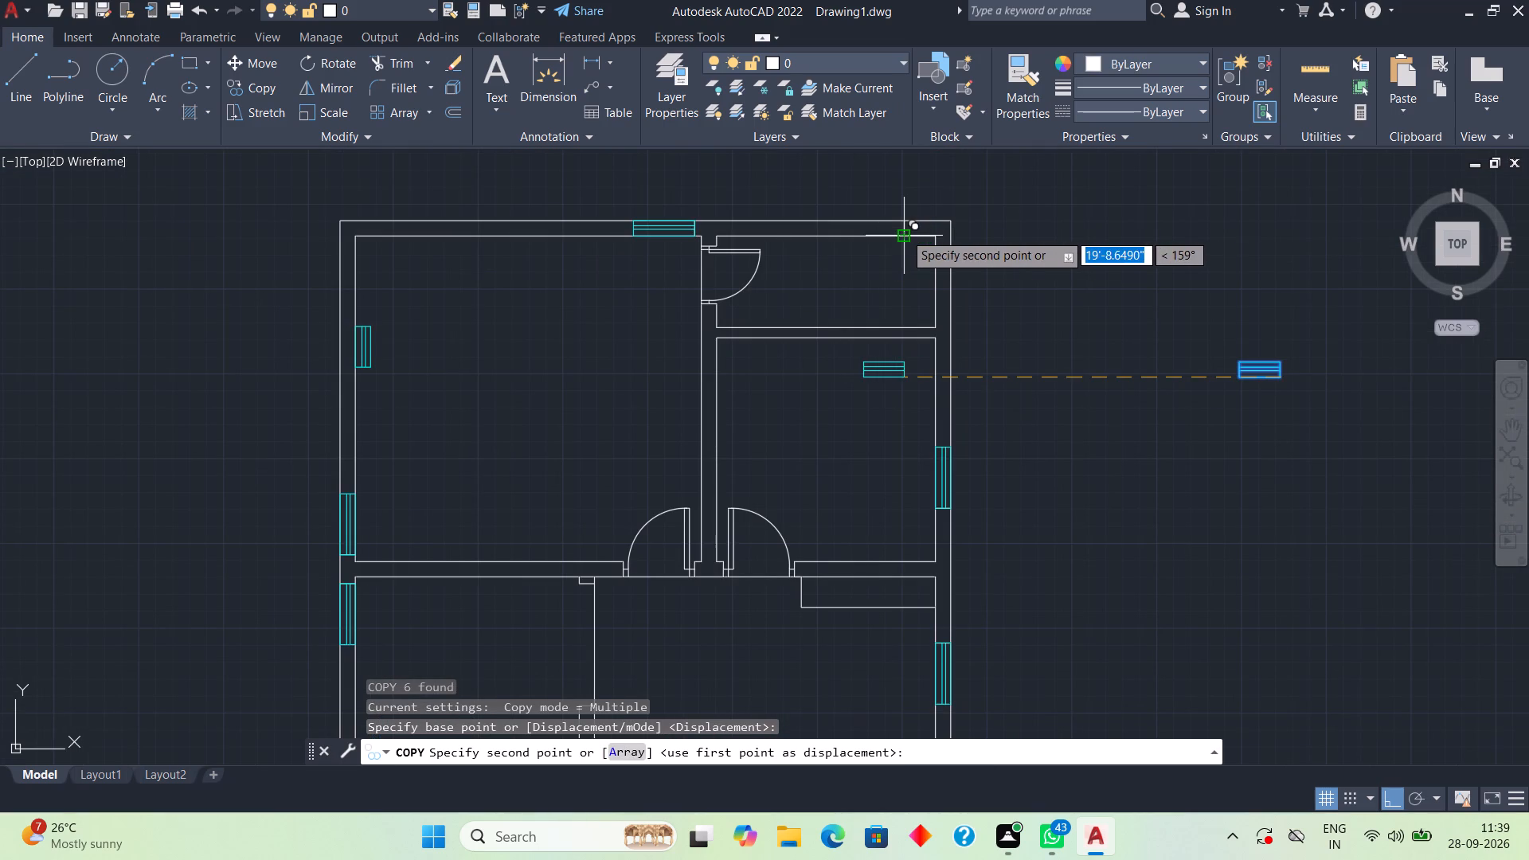
{"action": "left_click", "coordinate": [904, 233]}
{"action": "key", "text": "space"}
{"action": "scroll", "coordinate": [1049, 284], "scroll_direction": "down", "scroll_amount": 3}
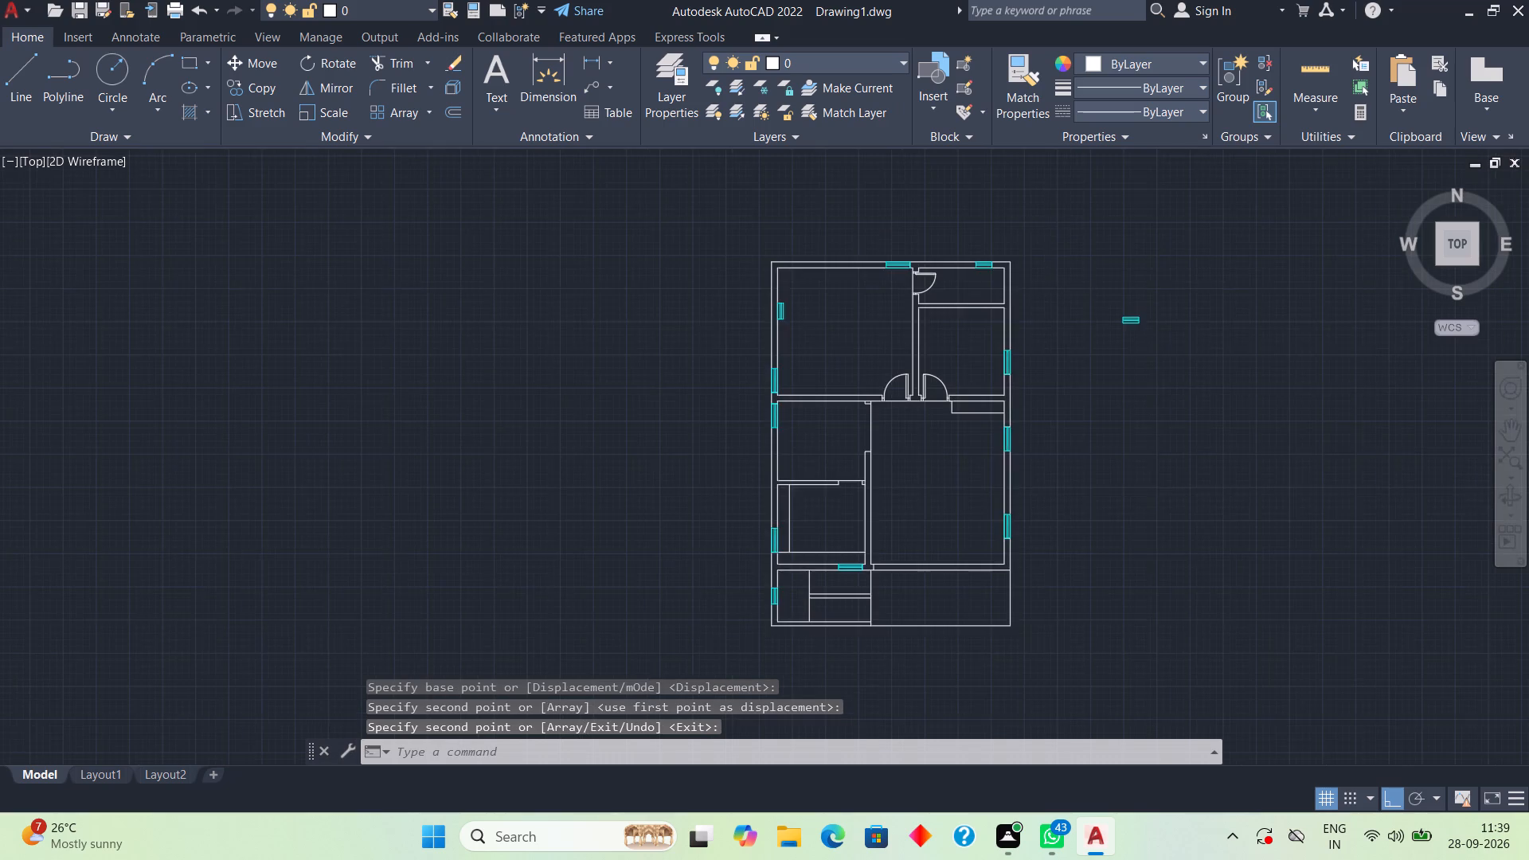
{"action": "key", "text": "space"}
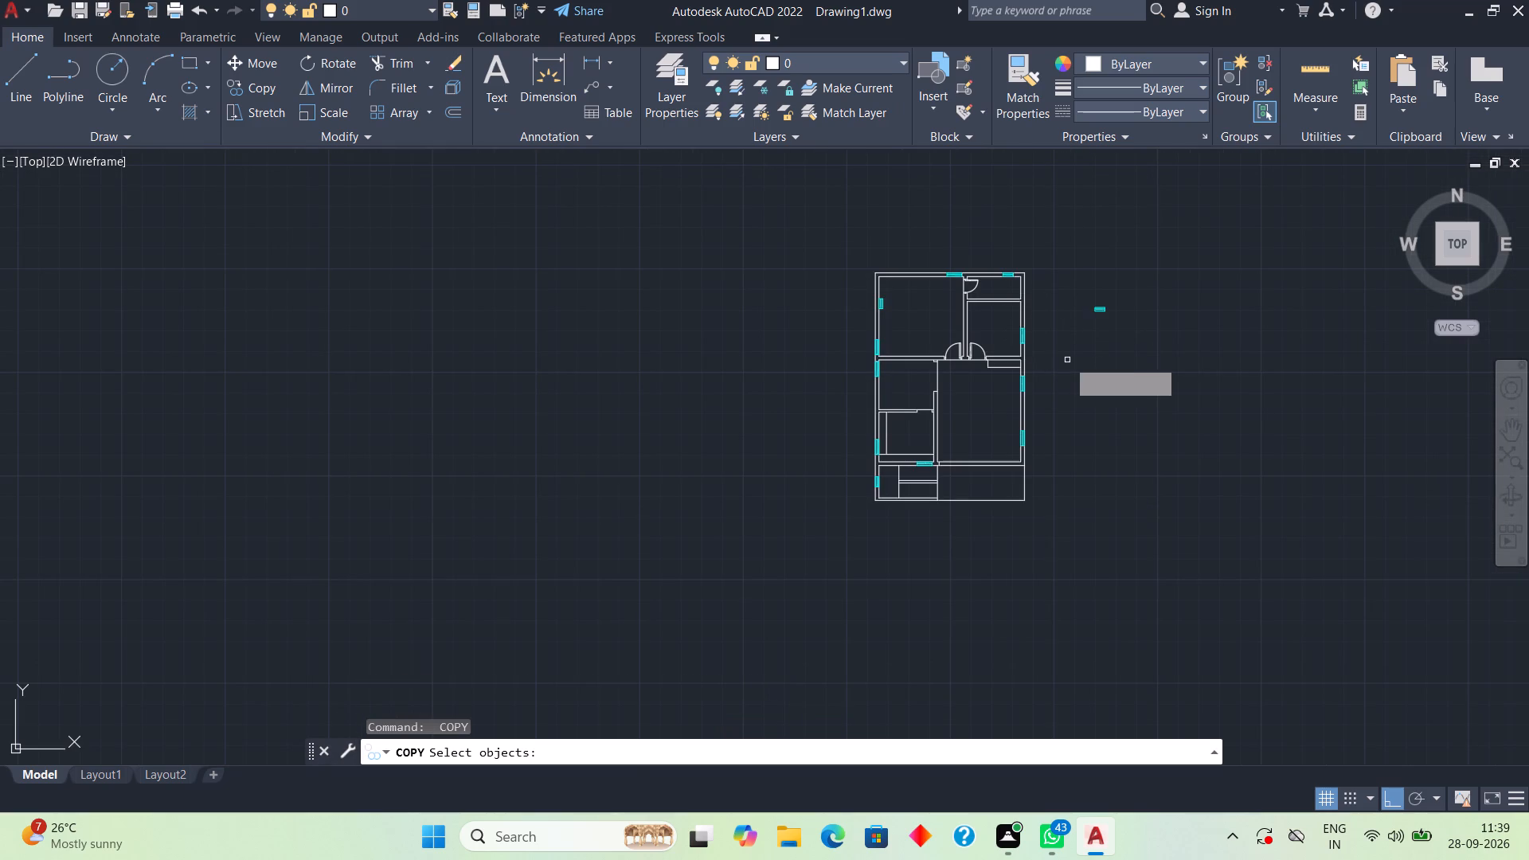
{"action": "key", "text": "Escape"}
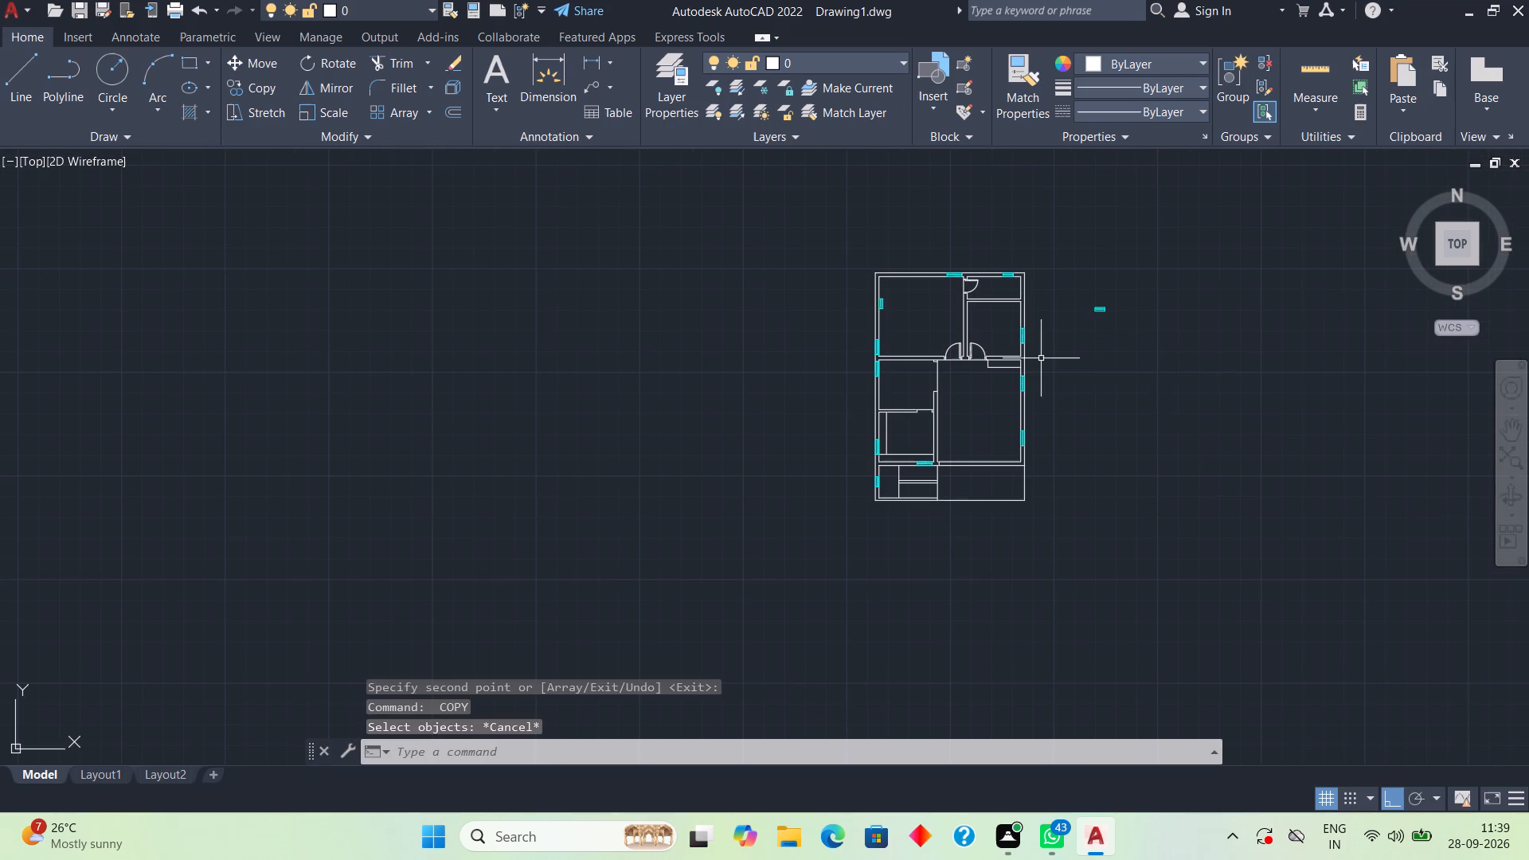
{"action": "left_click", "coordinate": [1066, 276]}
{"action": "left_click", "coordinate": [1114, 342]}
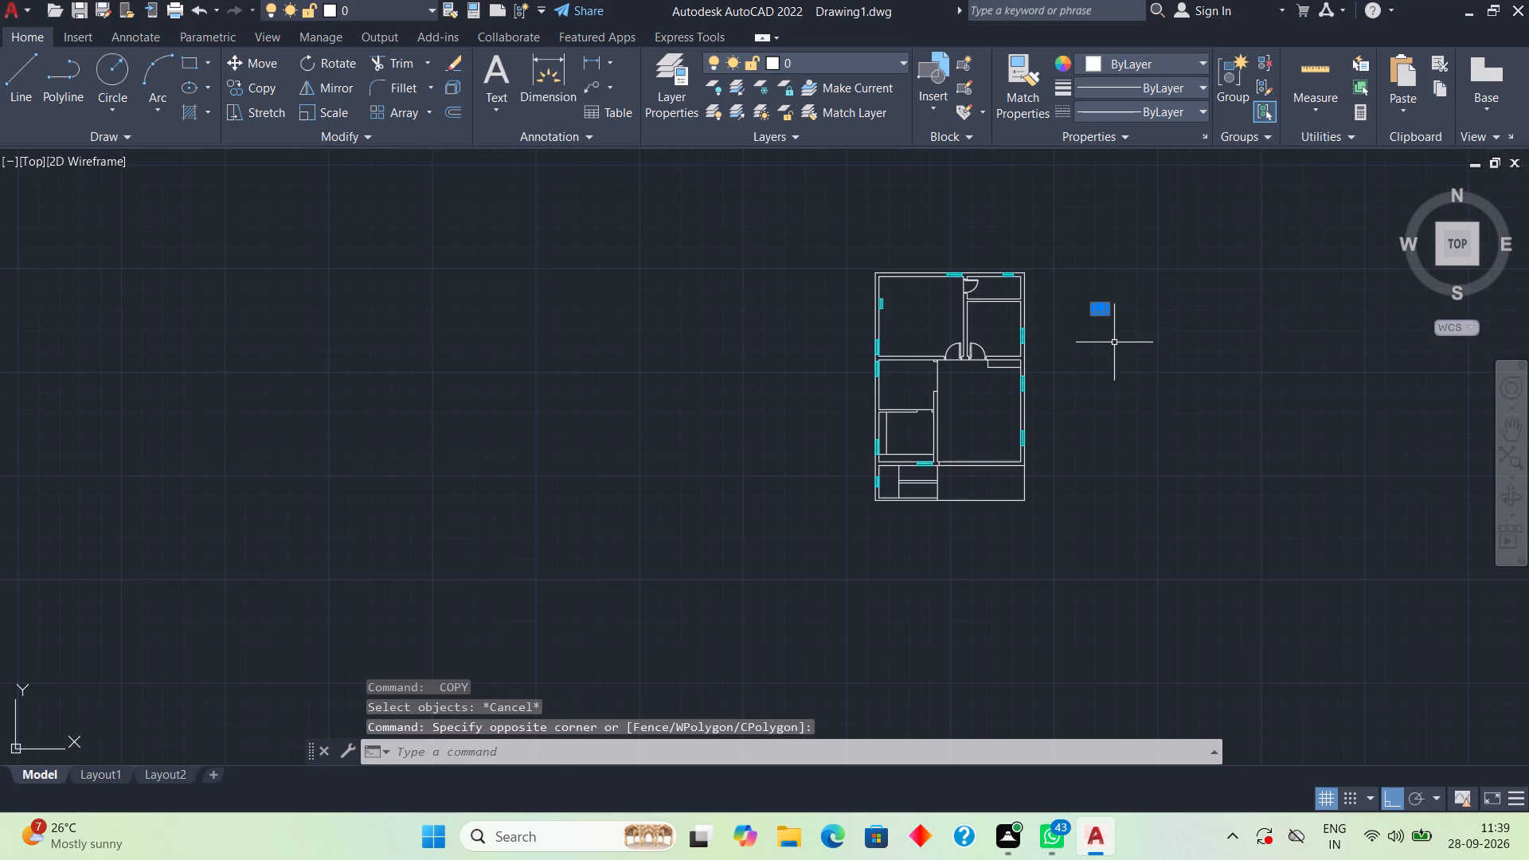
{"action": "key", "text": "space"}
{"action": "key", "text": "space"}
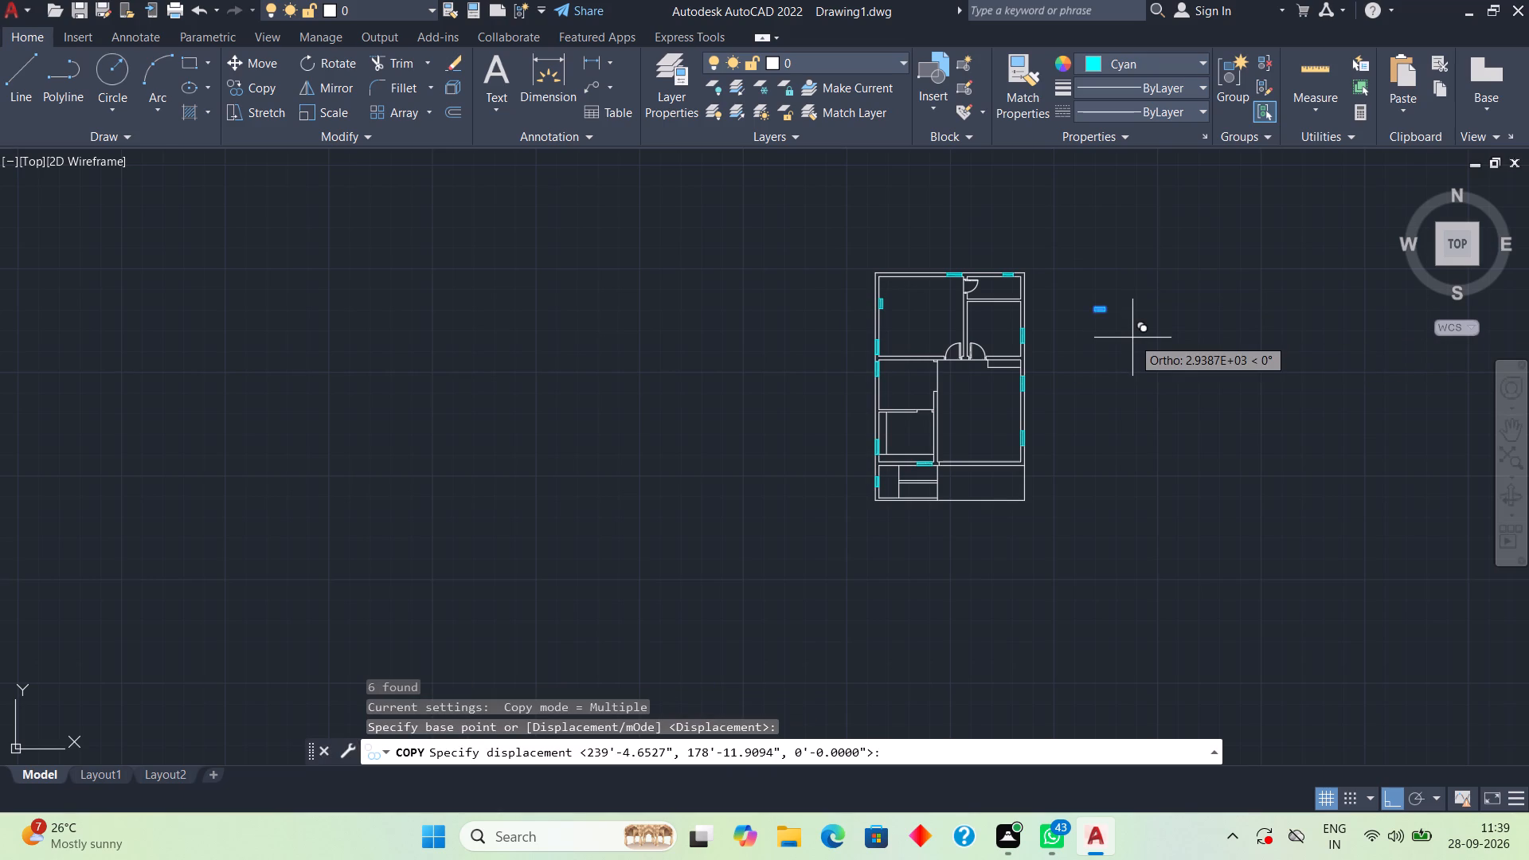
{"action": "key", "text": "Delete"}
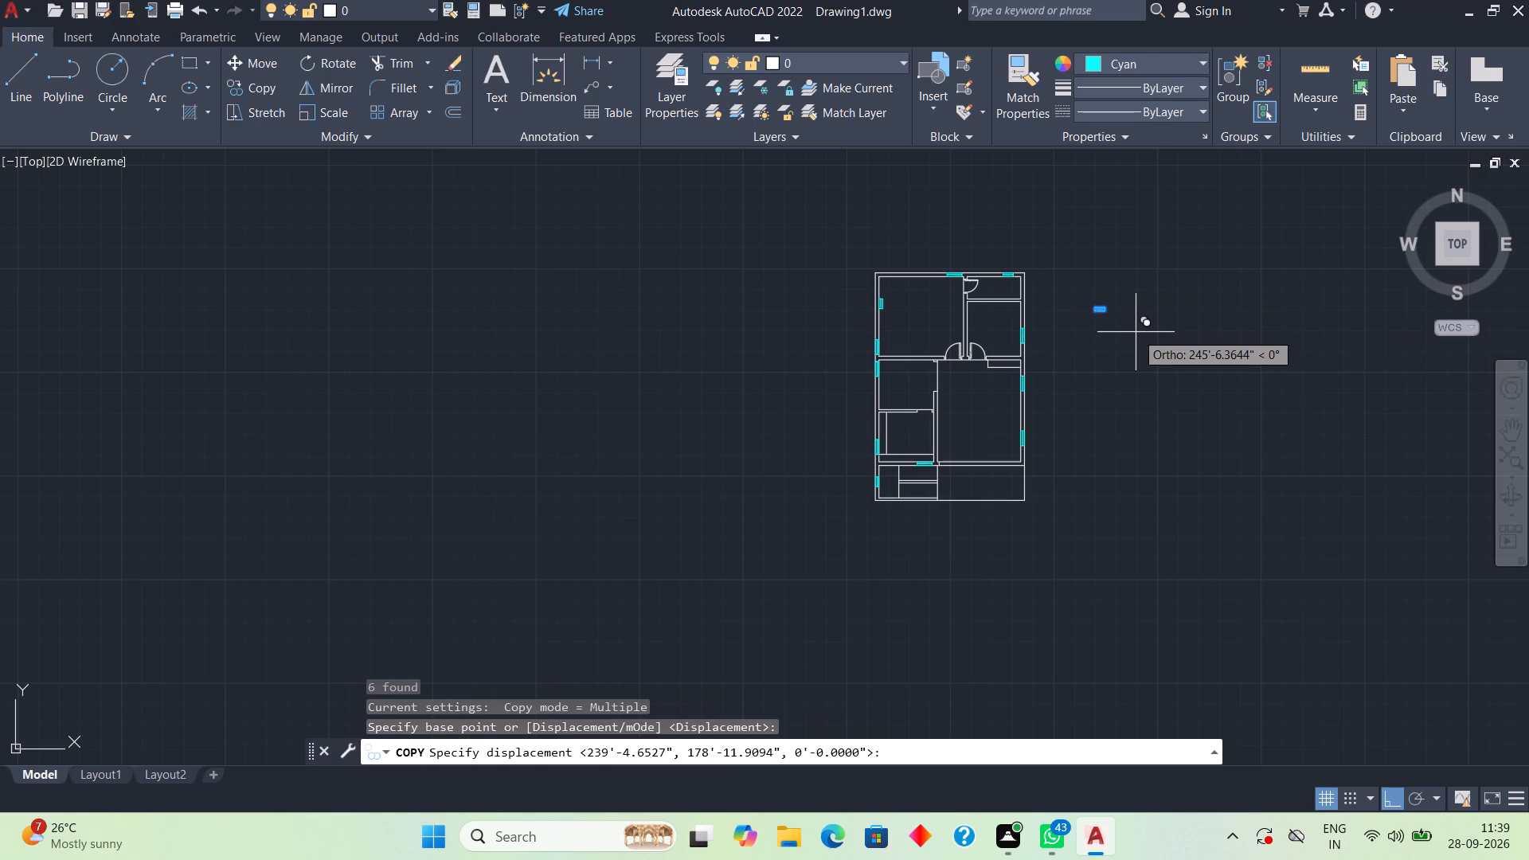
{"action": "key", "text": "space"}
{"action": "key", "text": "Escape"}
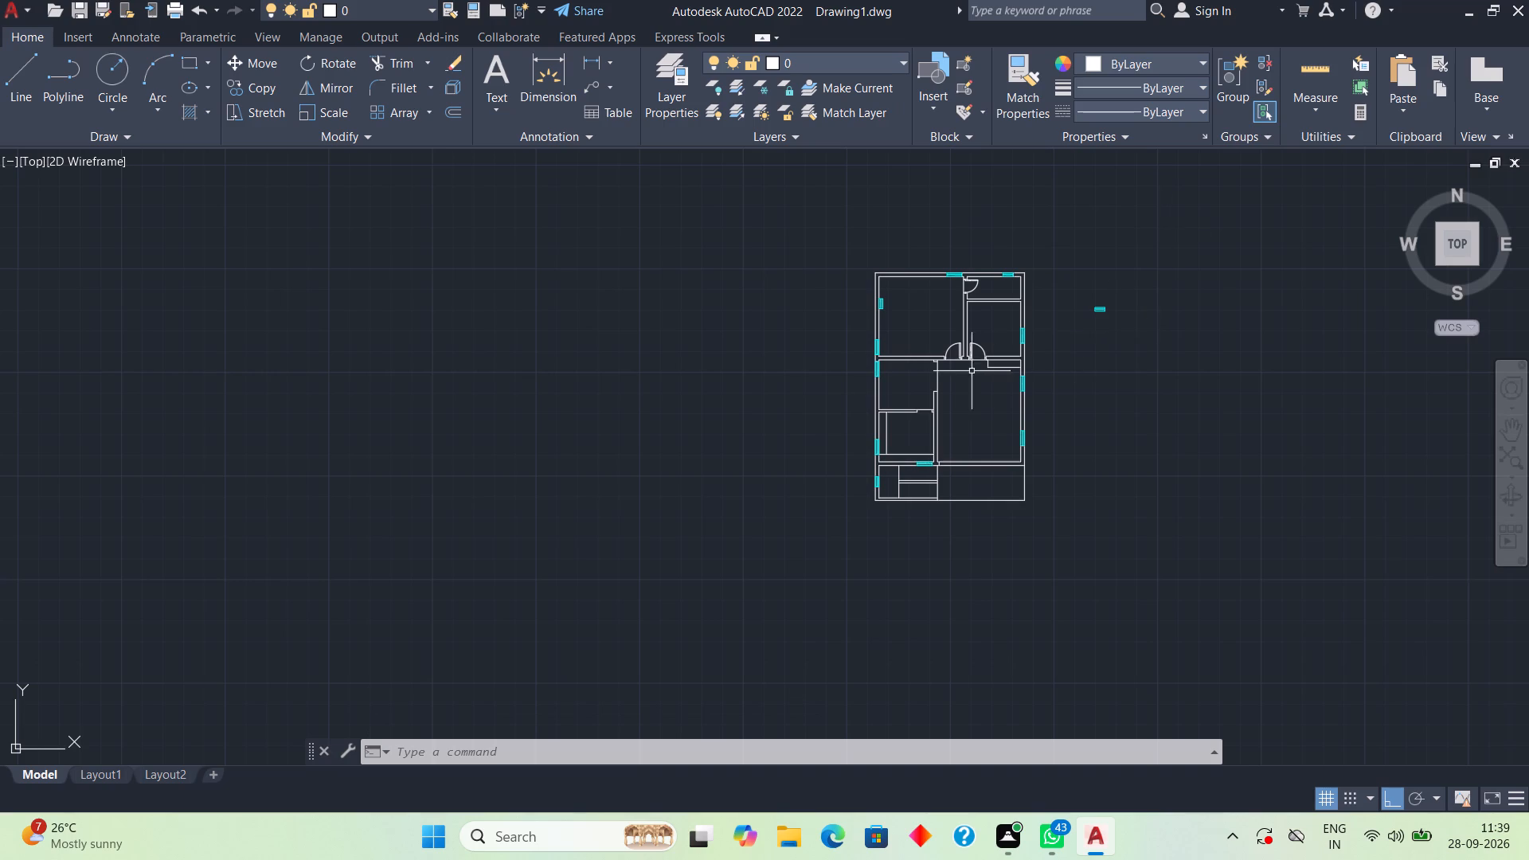
Draw a rectangle 6'9" long and 9" wide in the empty space east of the plan.
{"action": "scroll", "coordinate": [937, 385], "scroll_direction": "up", "scroll_amount": 2}
{"action": "scroll", "coordinate": [933, 649], "scroll_direction": "up", "scroll_amount": 2}
{"action": "middle_click", "coordinate": [934, 642]}
{"action": "scroll", "coordinate": [919, 635], "scroll_direction": "down", "scroll_amount": 1}
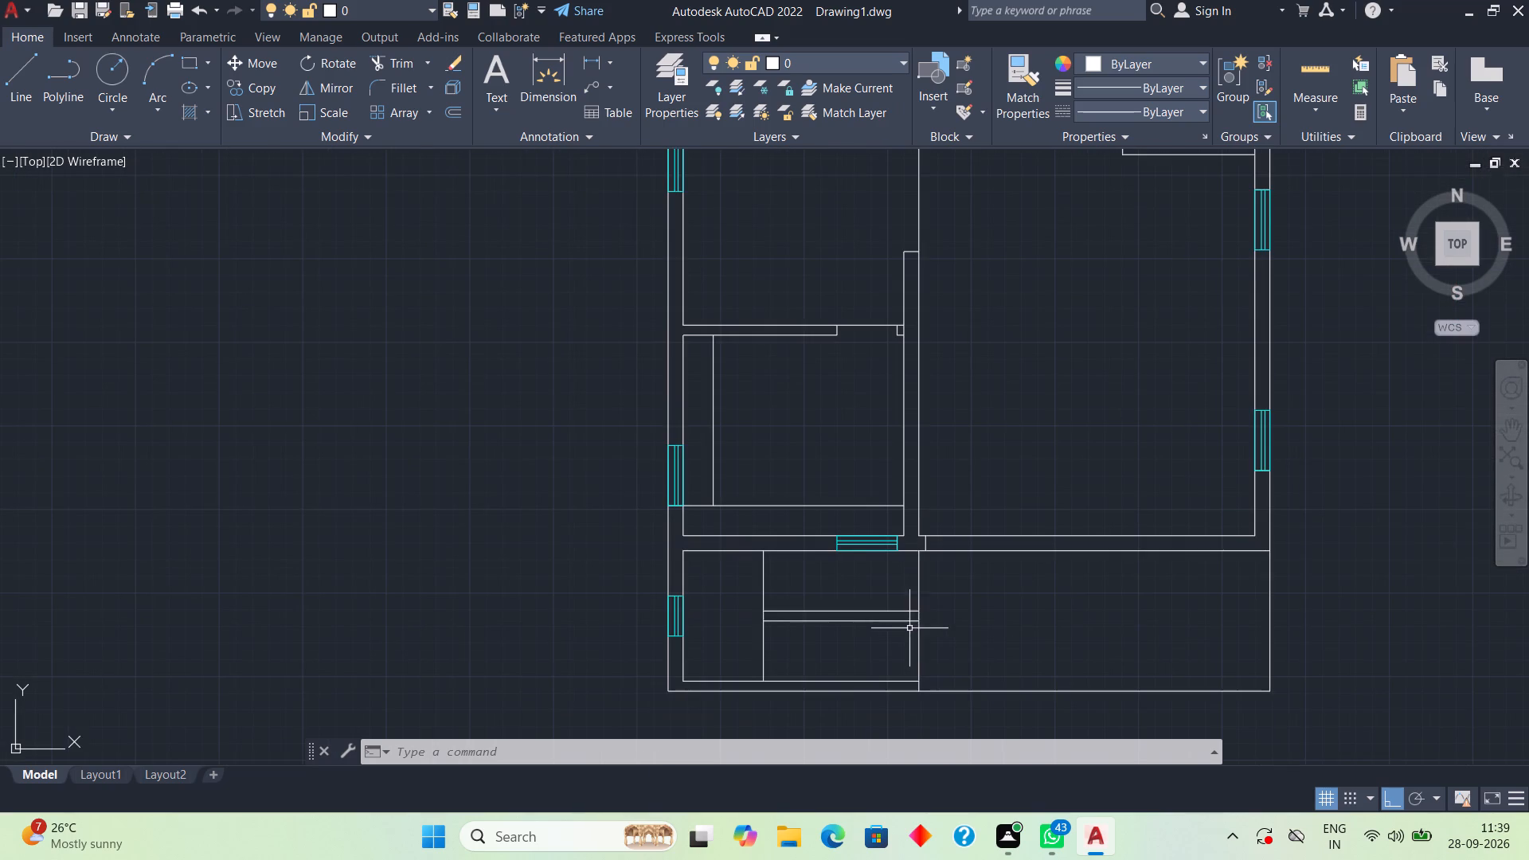
{"action": "middle_click_drag", "start_coordinate": [1054, 620], "coordinate": [804, 573]}
{"action": "scroll", "coordinate": [804, 573], "scroll_direction": "down", "scroll_amount": 2}
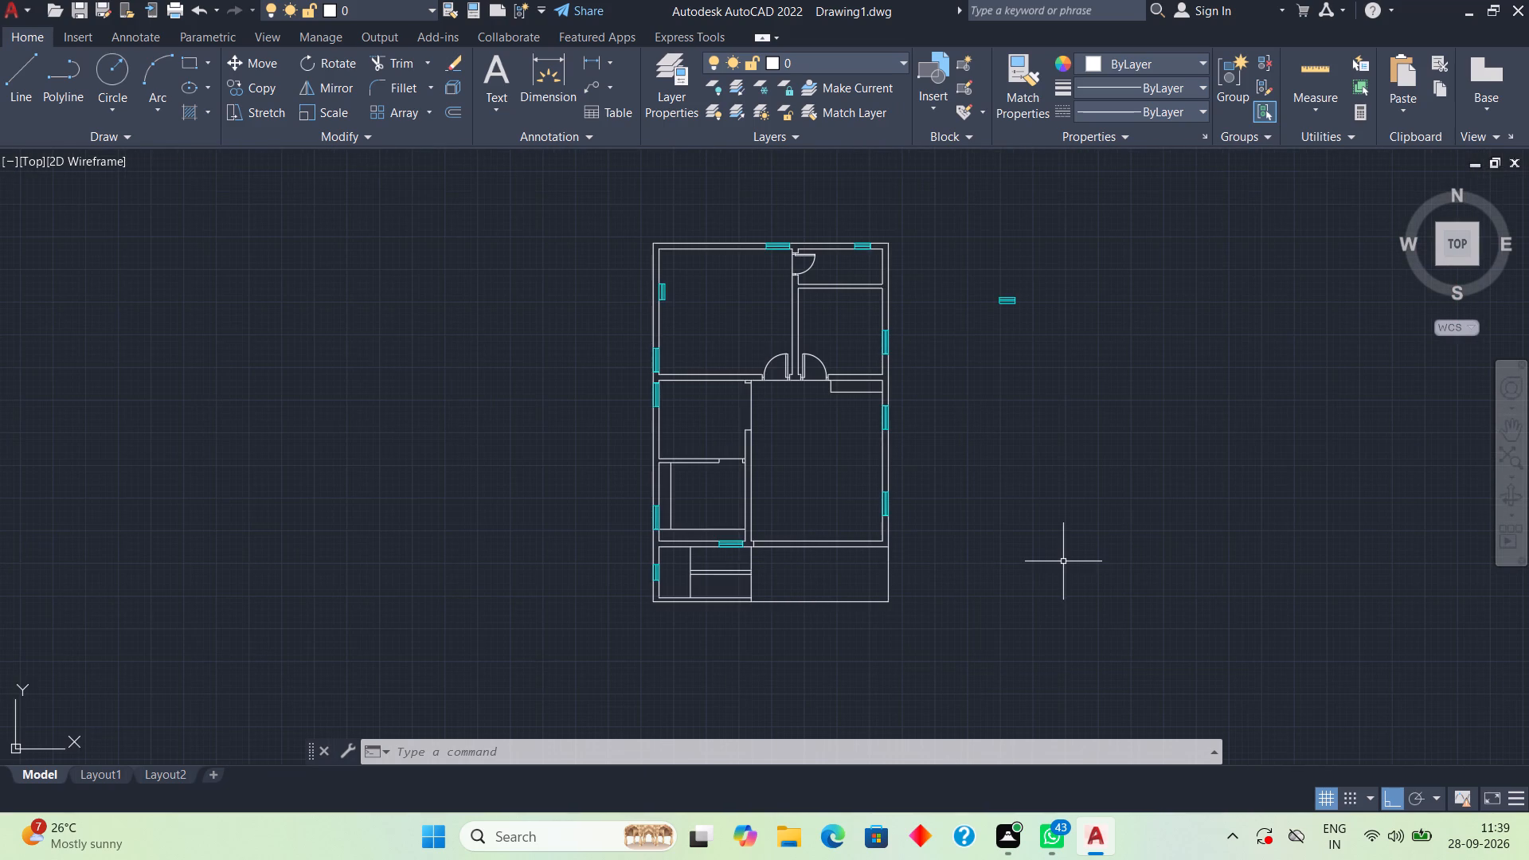
{"action": "type", "text": "re"}
{"action": "key", "text": "c"}
{"action": "key", "text": "space"}
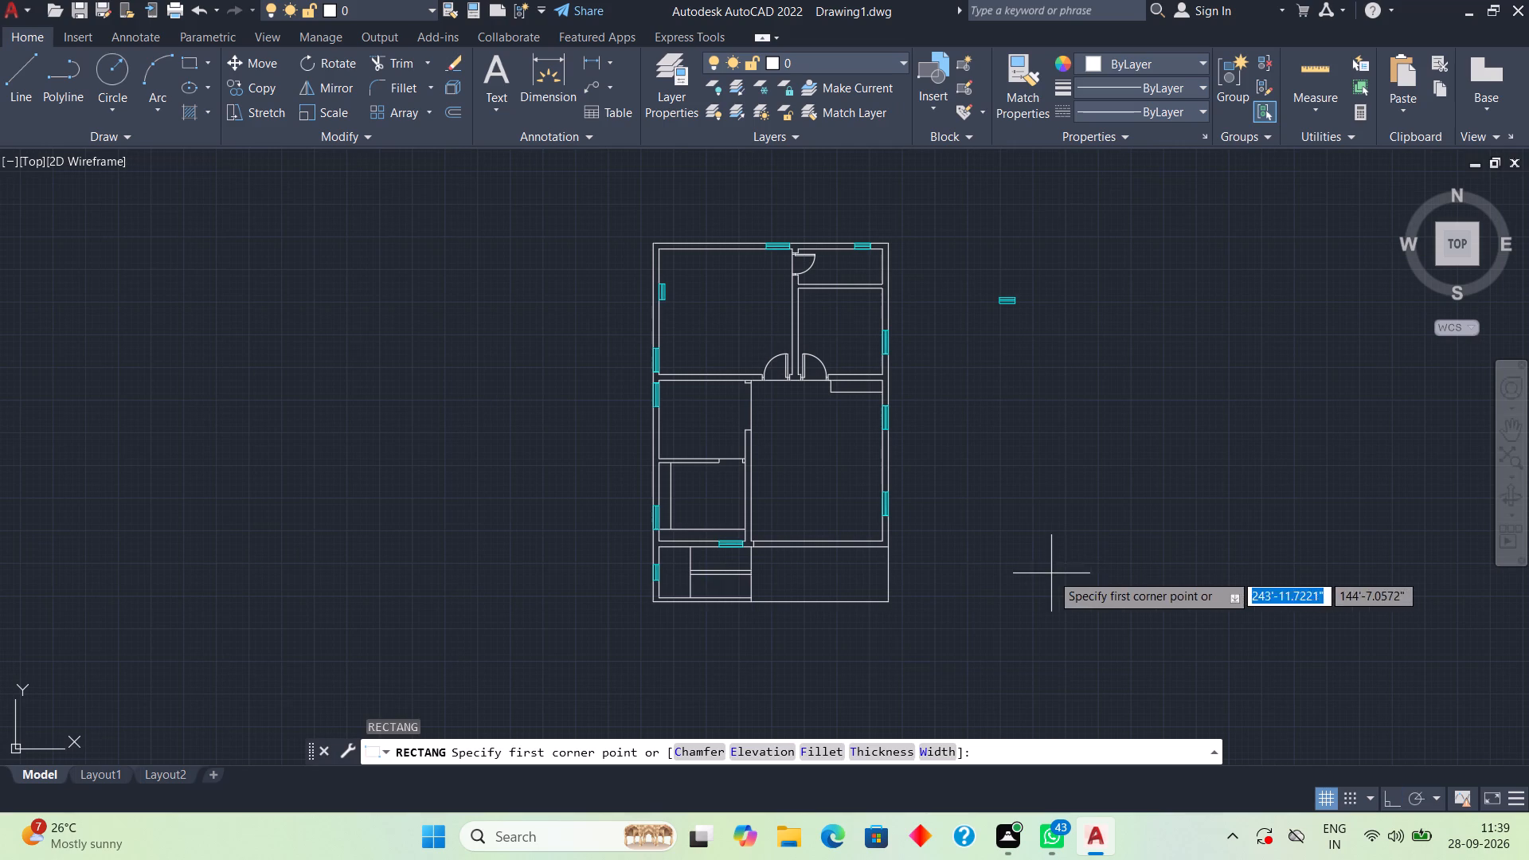
{"action": "left_click", "coordinate": [1011, 515]}
{"action": "key", "text": "d"}
{"action": "key", "text": "space"}
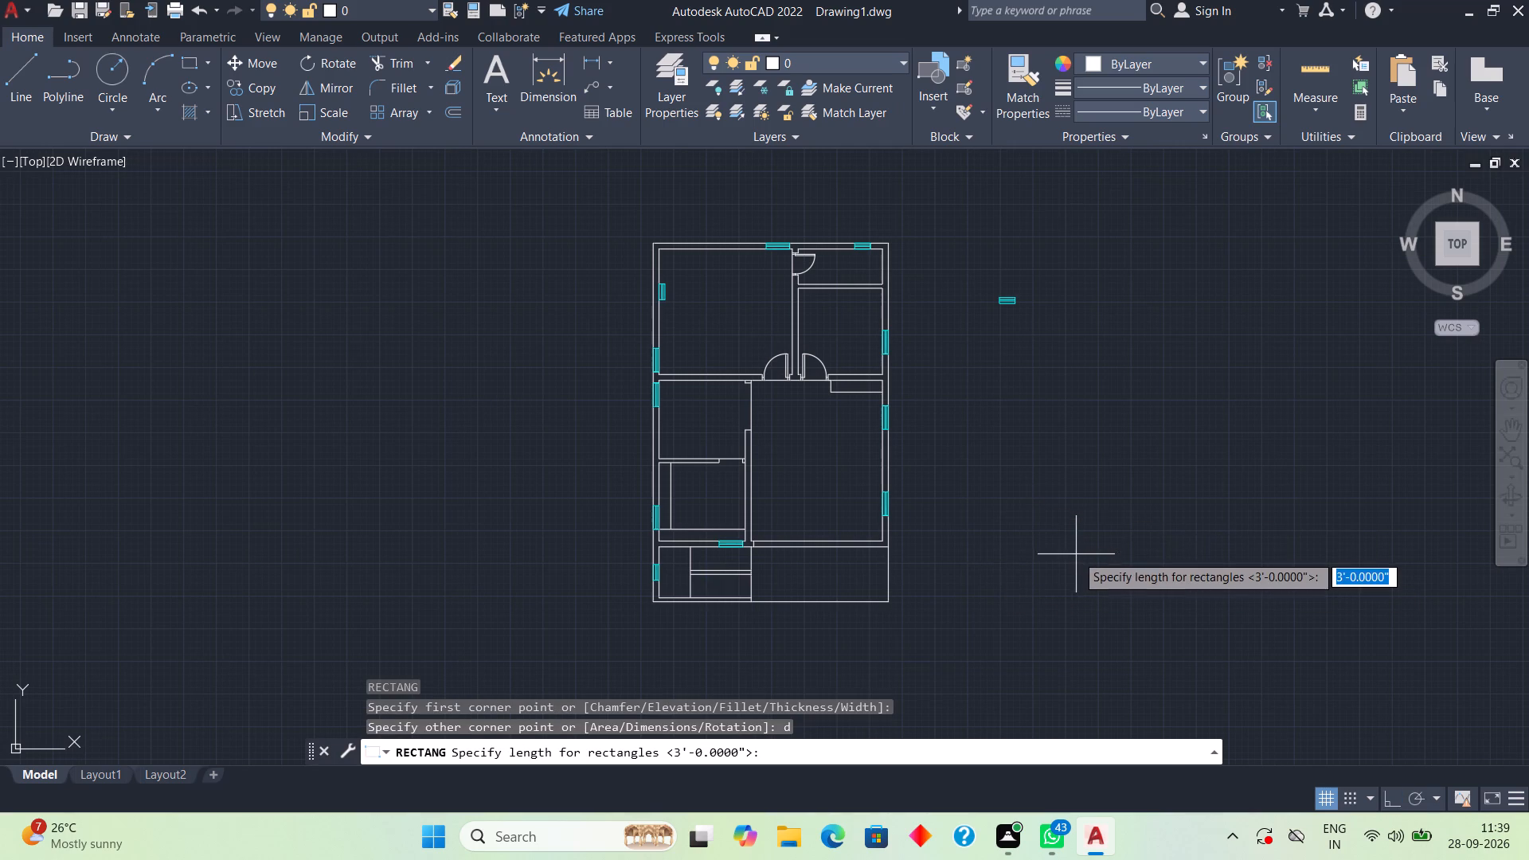
{"action": "type", "text": "6'"}
{"action": "type", "text": "9\""}
{"action": "key", "text": "Return"}
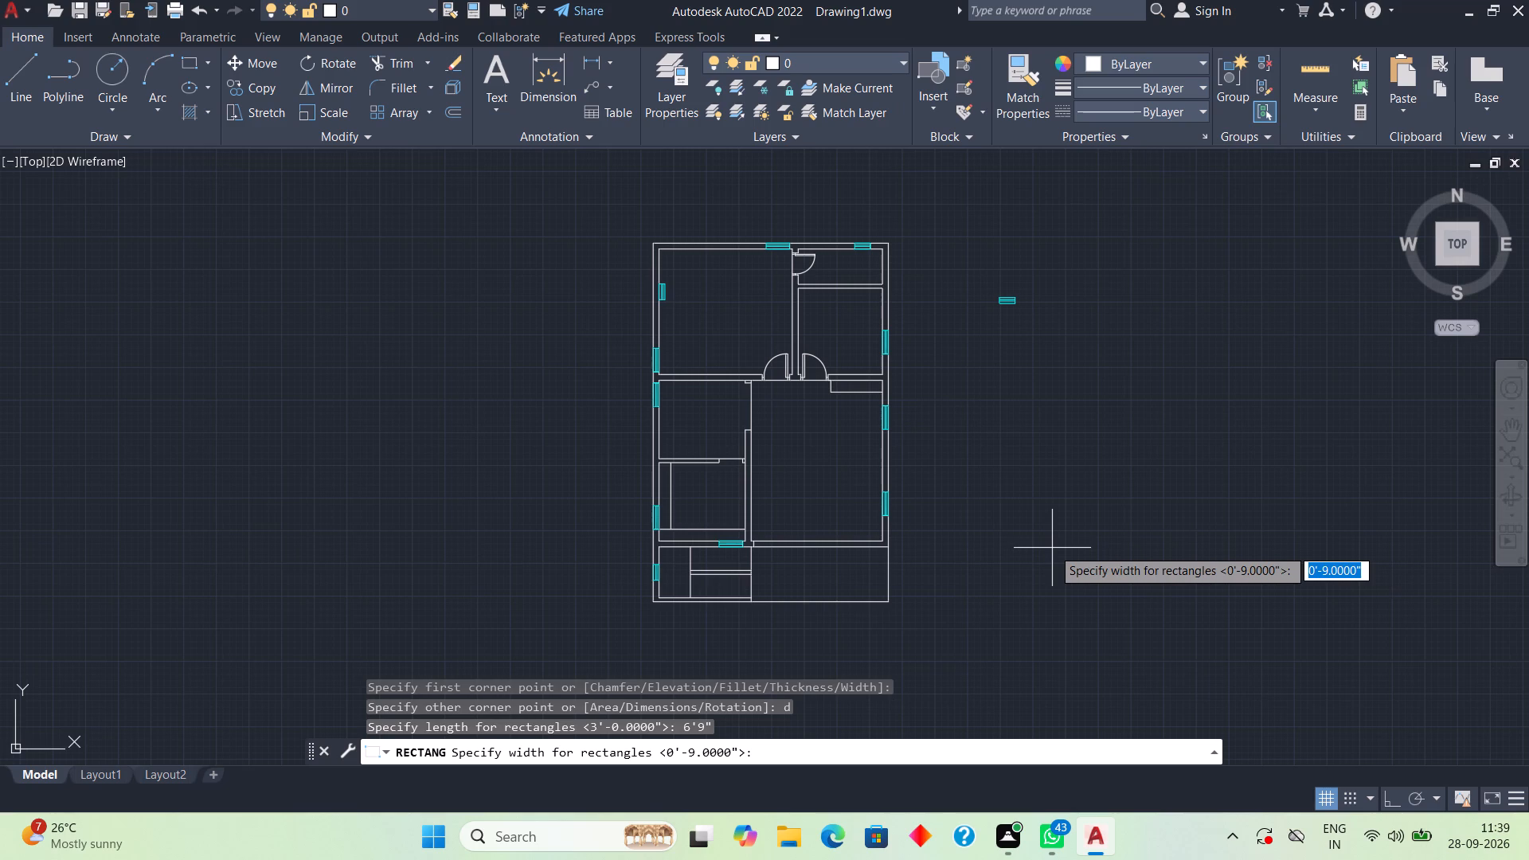
{"action": "key", "text": "Return"}
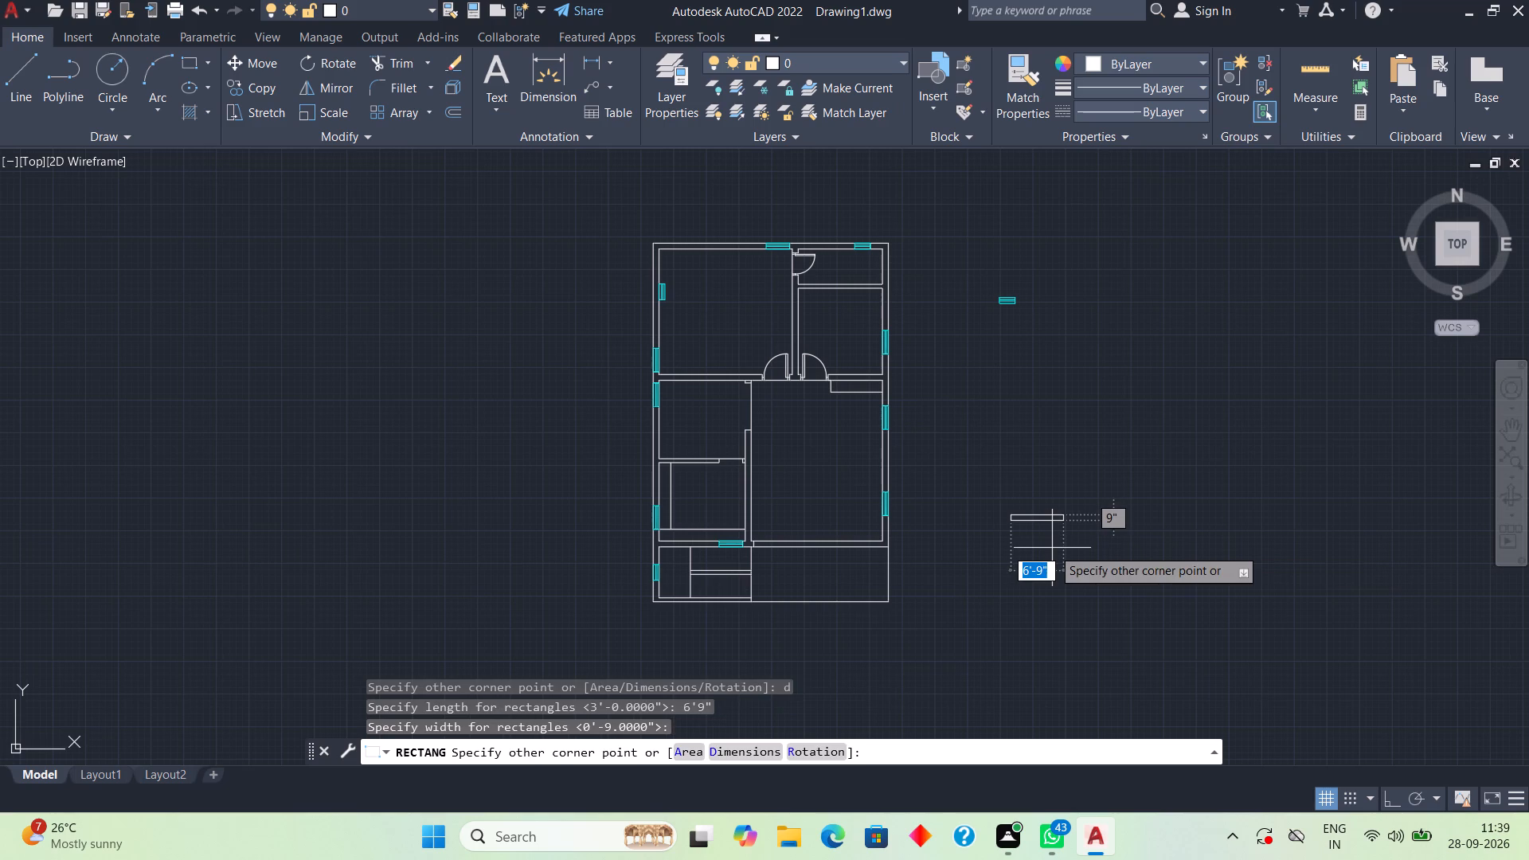
{"action": "left_click", "coordinate": [1052, 548]}
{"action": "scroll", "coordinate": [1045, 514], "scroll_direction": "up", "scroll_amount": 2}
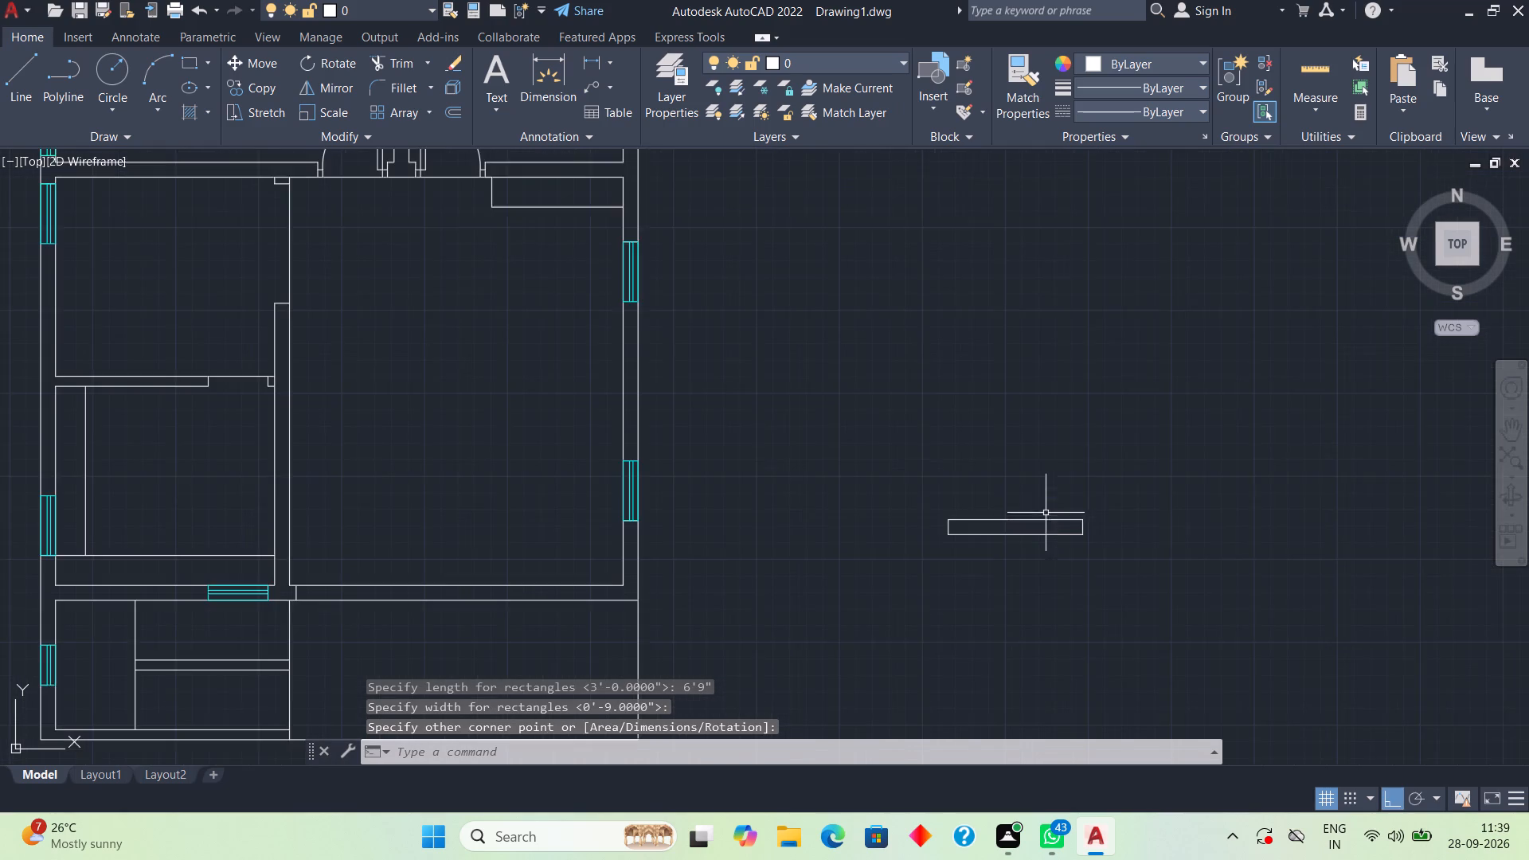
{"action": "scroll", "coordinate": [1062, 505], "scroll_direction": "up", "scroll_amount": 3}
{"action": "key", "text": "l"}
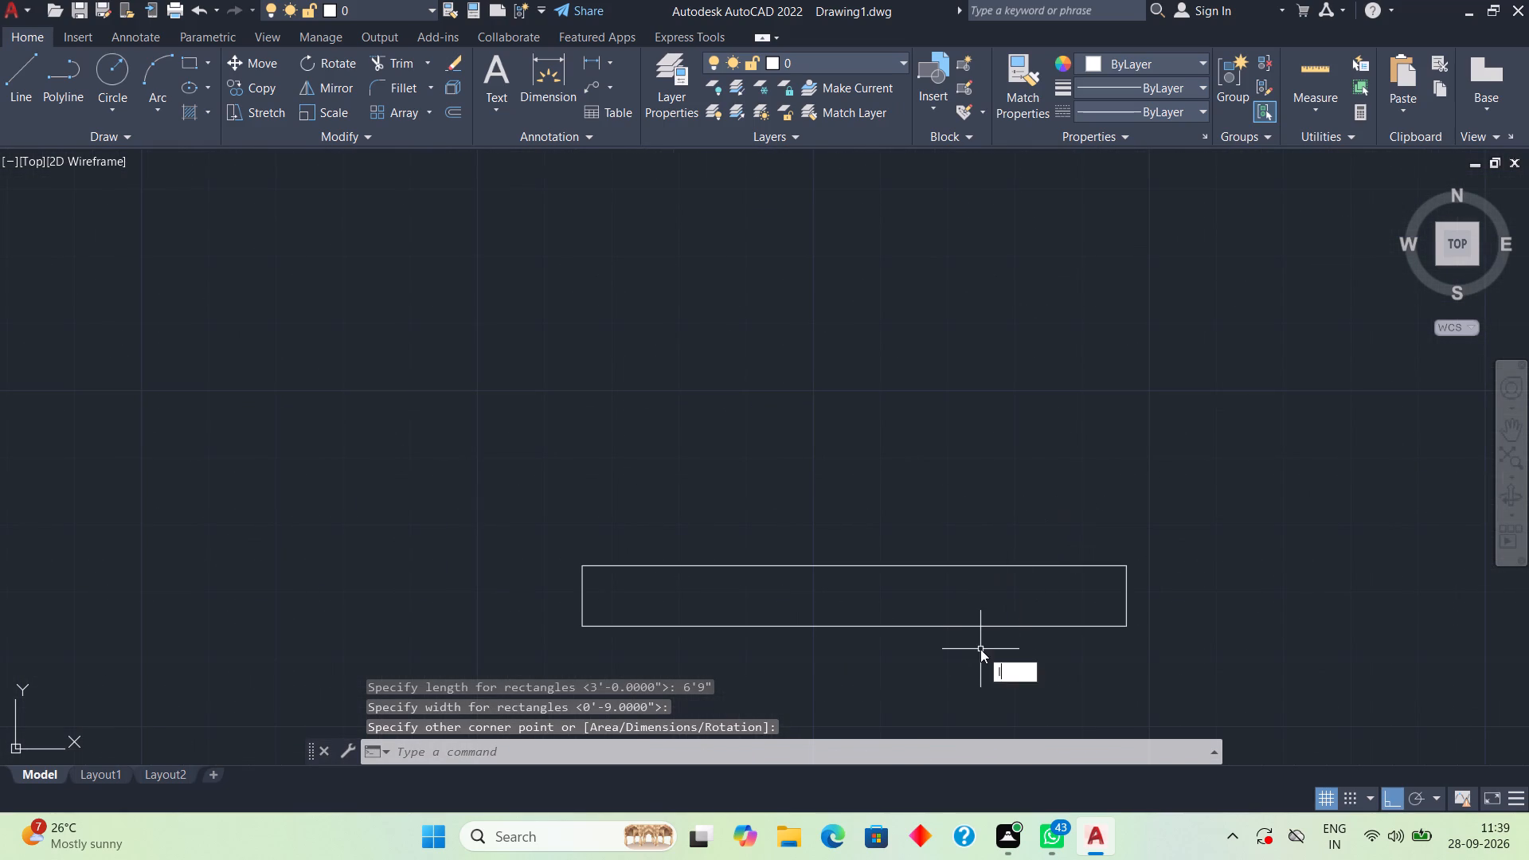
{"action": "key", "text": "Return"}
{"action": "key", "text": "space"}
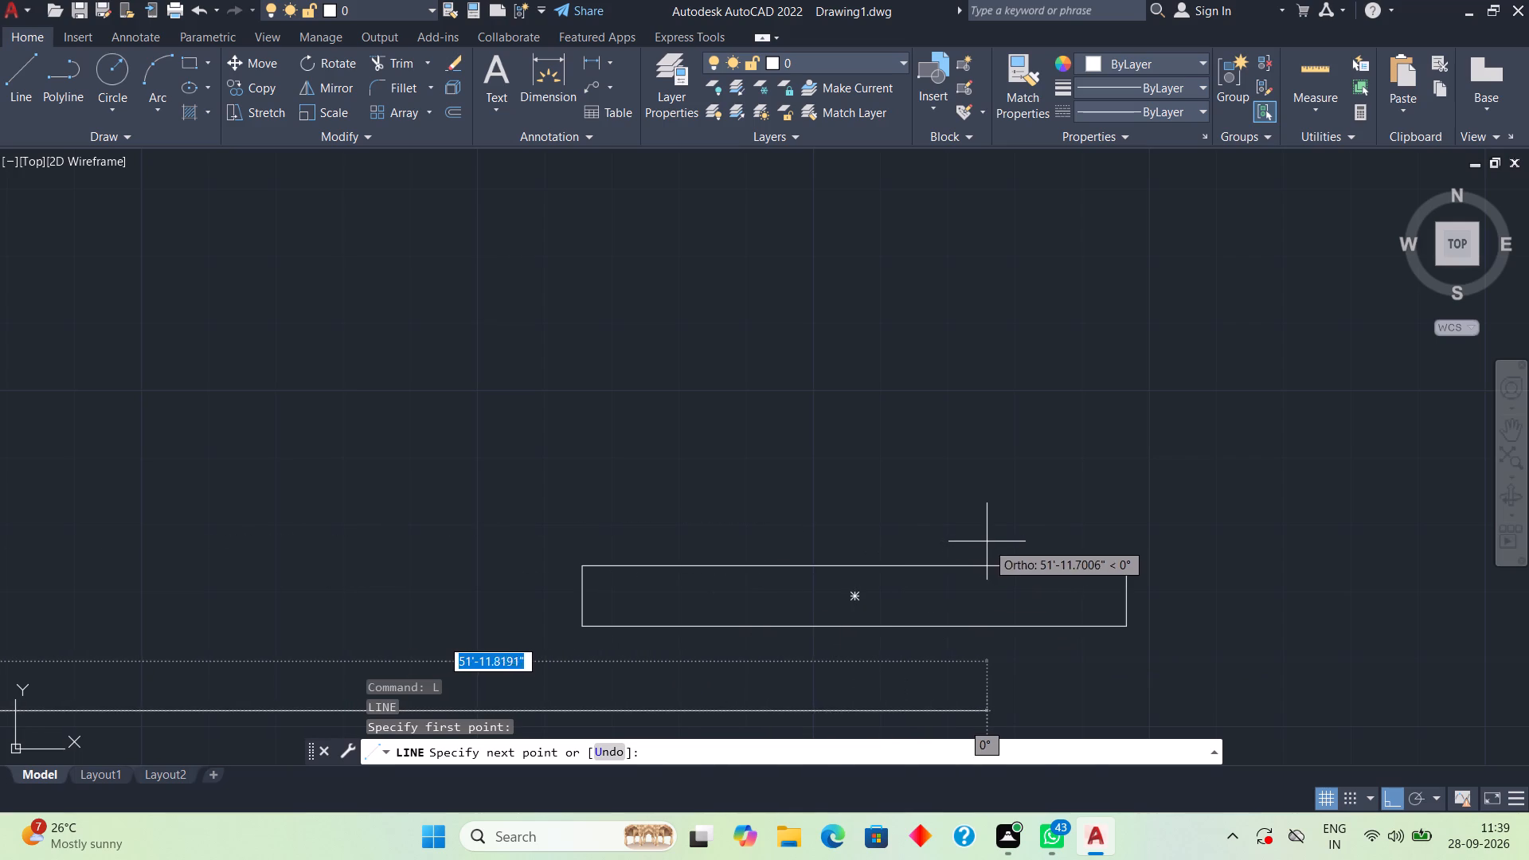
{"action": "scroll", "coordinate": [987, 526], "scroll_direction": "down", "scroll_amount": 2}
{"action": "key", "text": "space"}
Draw a horizontal centre line through the 6'9" by 9" rectangle between the midpoints of its two short ends.
{"action": "scroll", "coordinate": [957, 543], "scroll_direction": "up", "scroll_amount": 2}
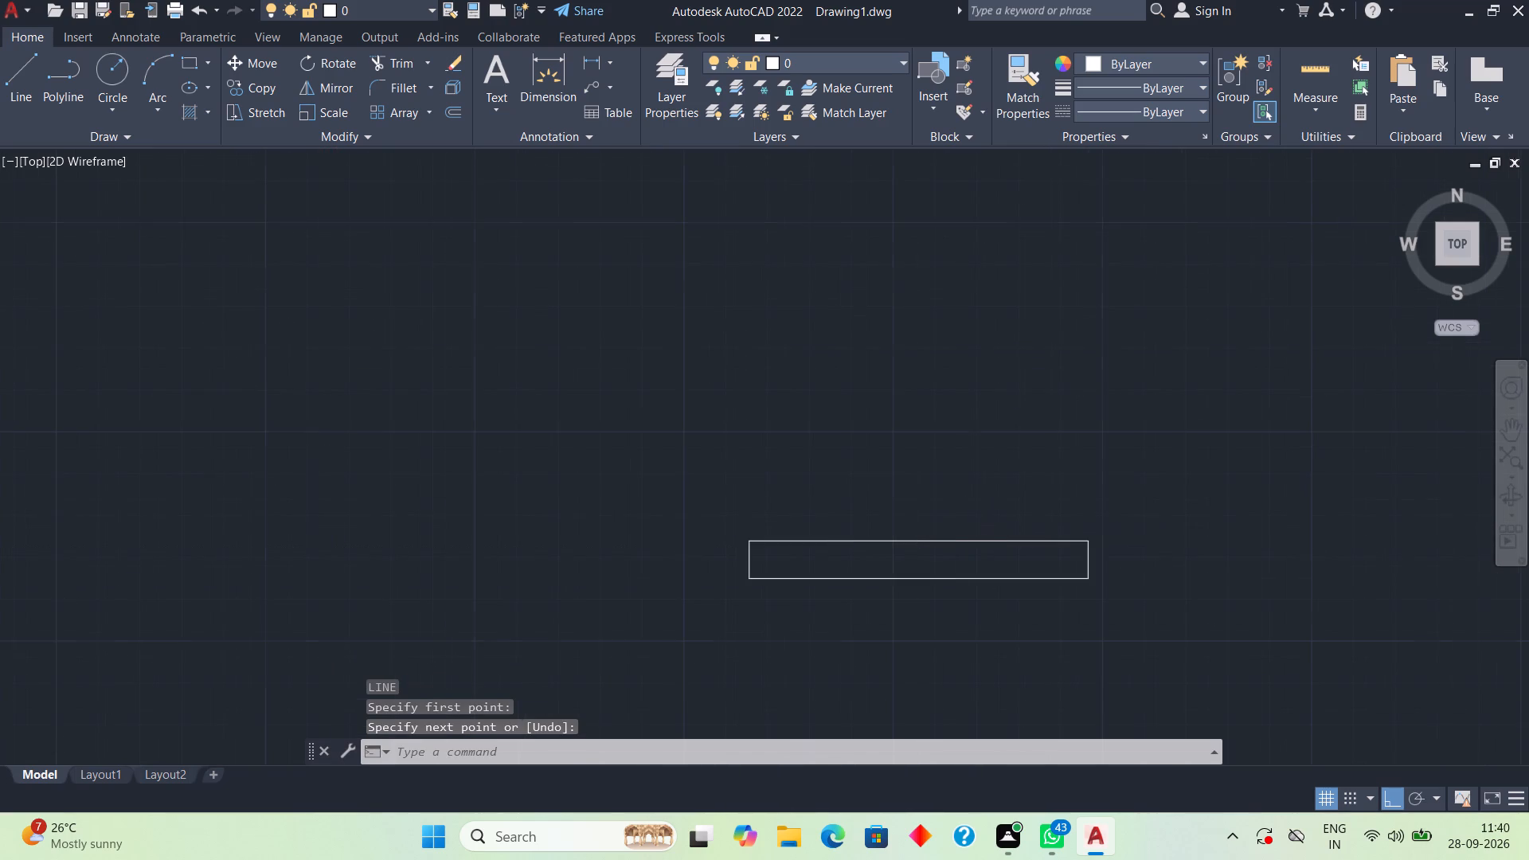
{"action": "type", "text": "l"}
{"action": "key", "text": "space"}
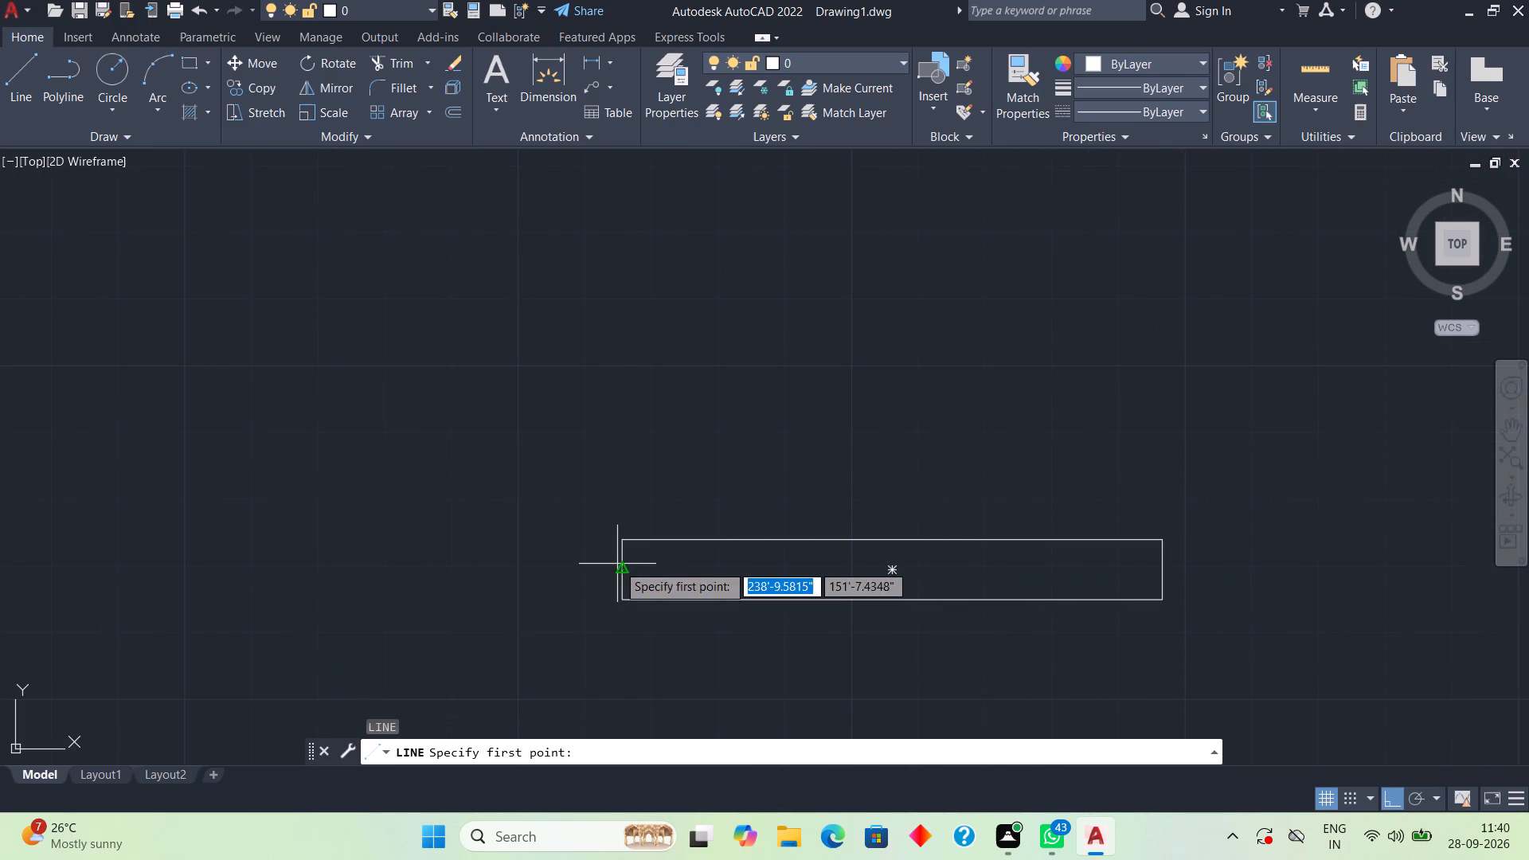
{"action": "left_click", "coordinate": [617, 564]}
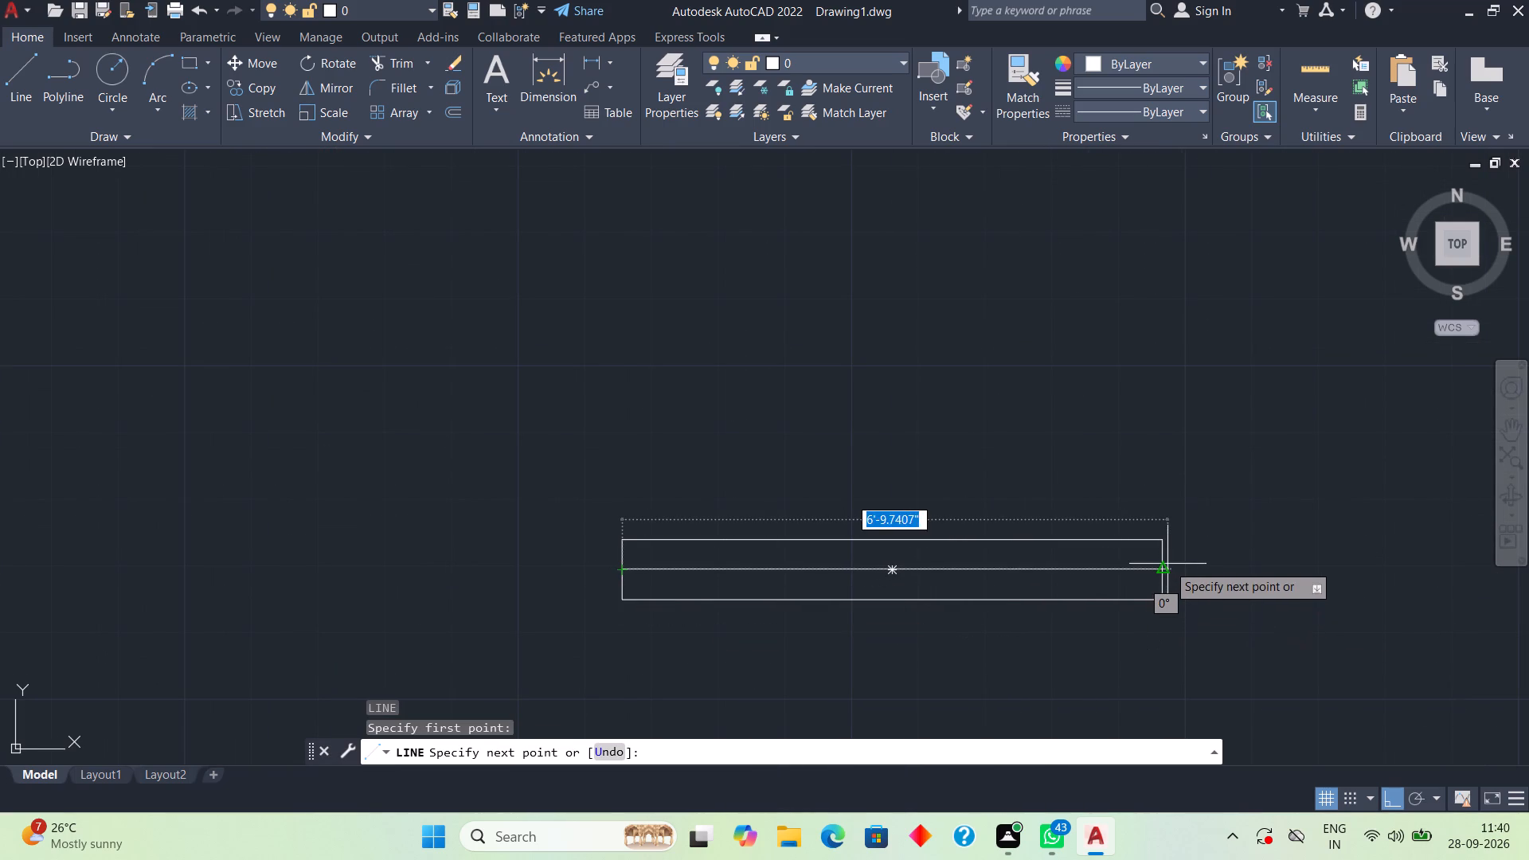
{"action": "left_click", "coordinate": [1161, 566]}
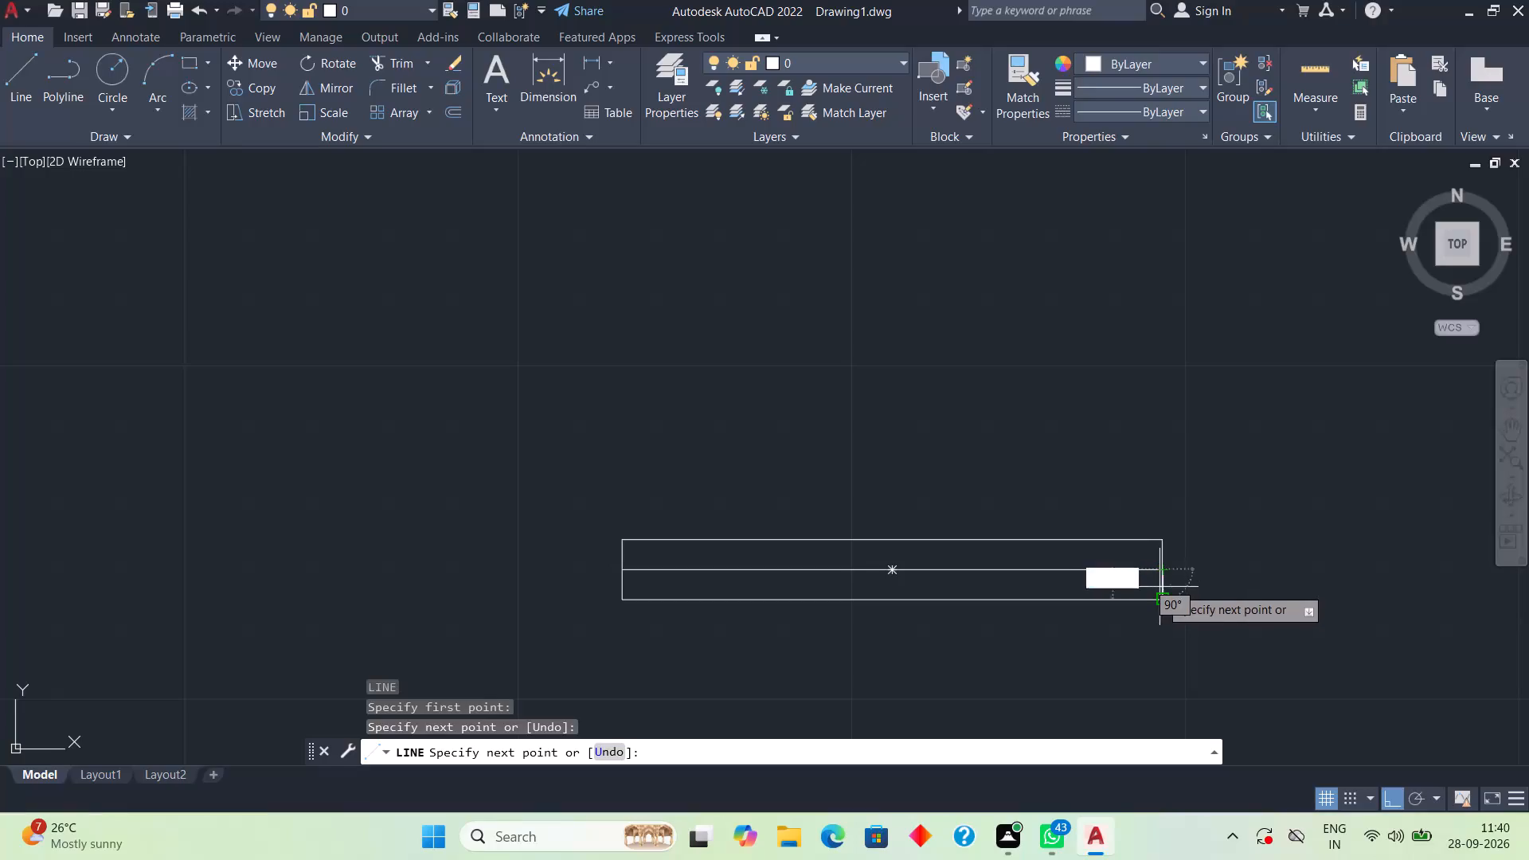
{"action": "key", "text": "space"}
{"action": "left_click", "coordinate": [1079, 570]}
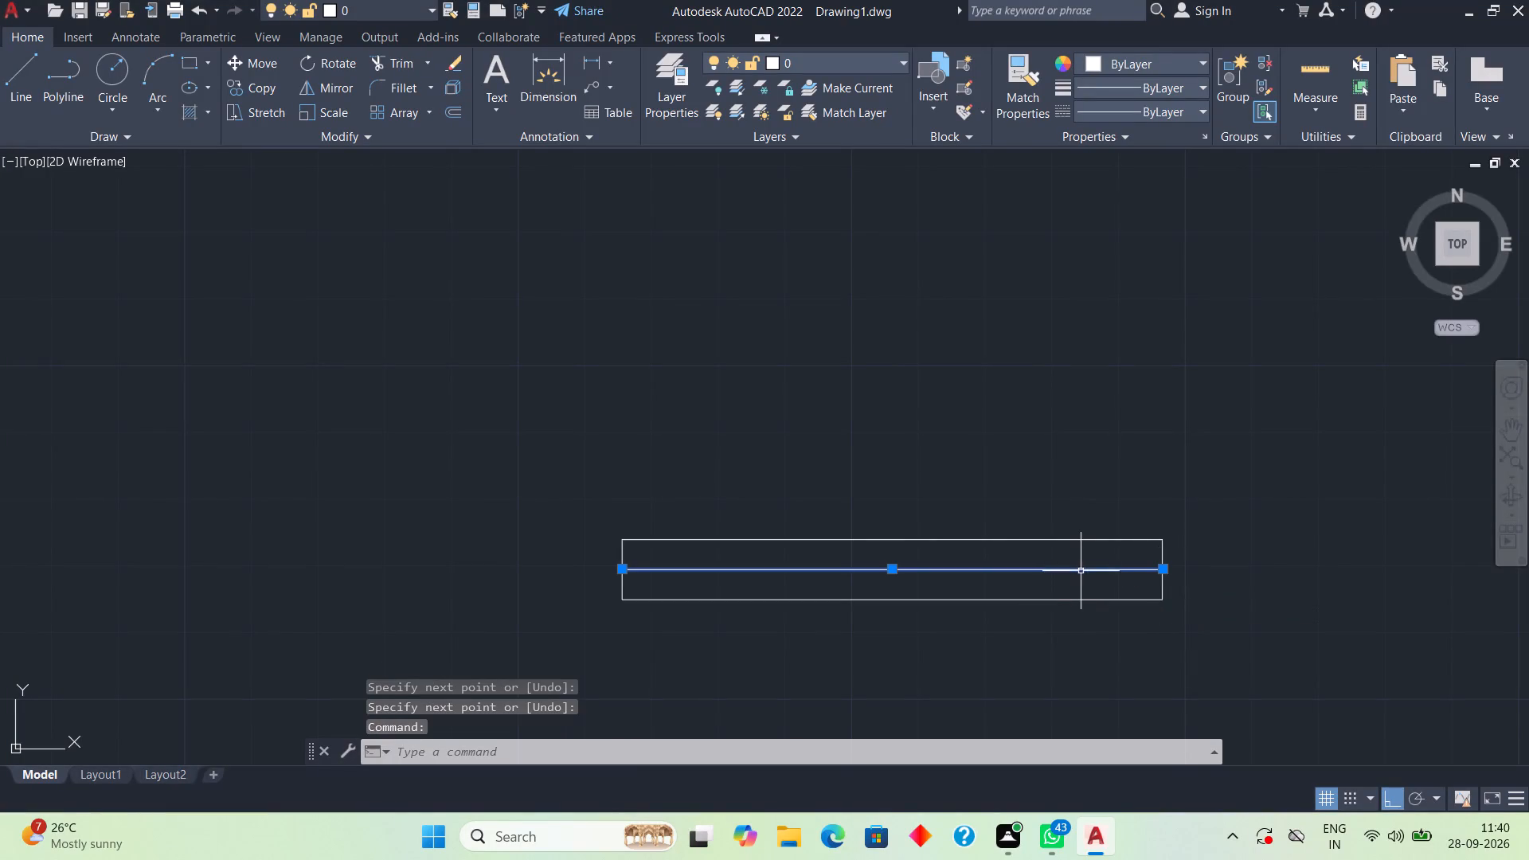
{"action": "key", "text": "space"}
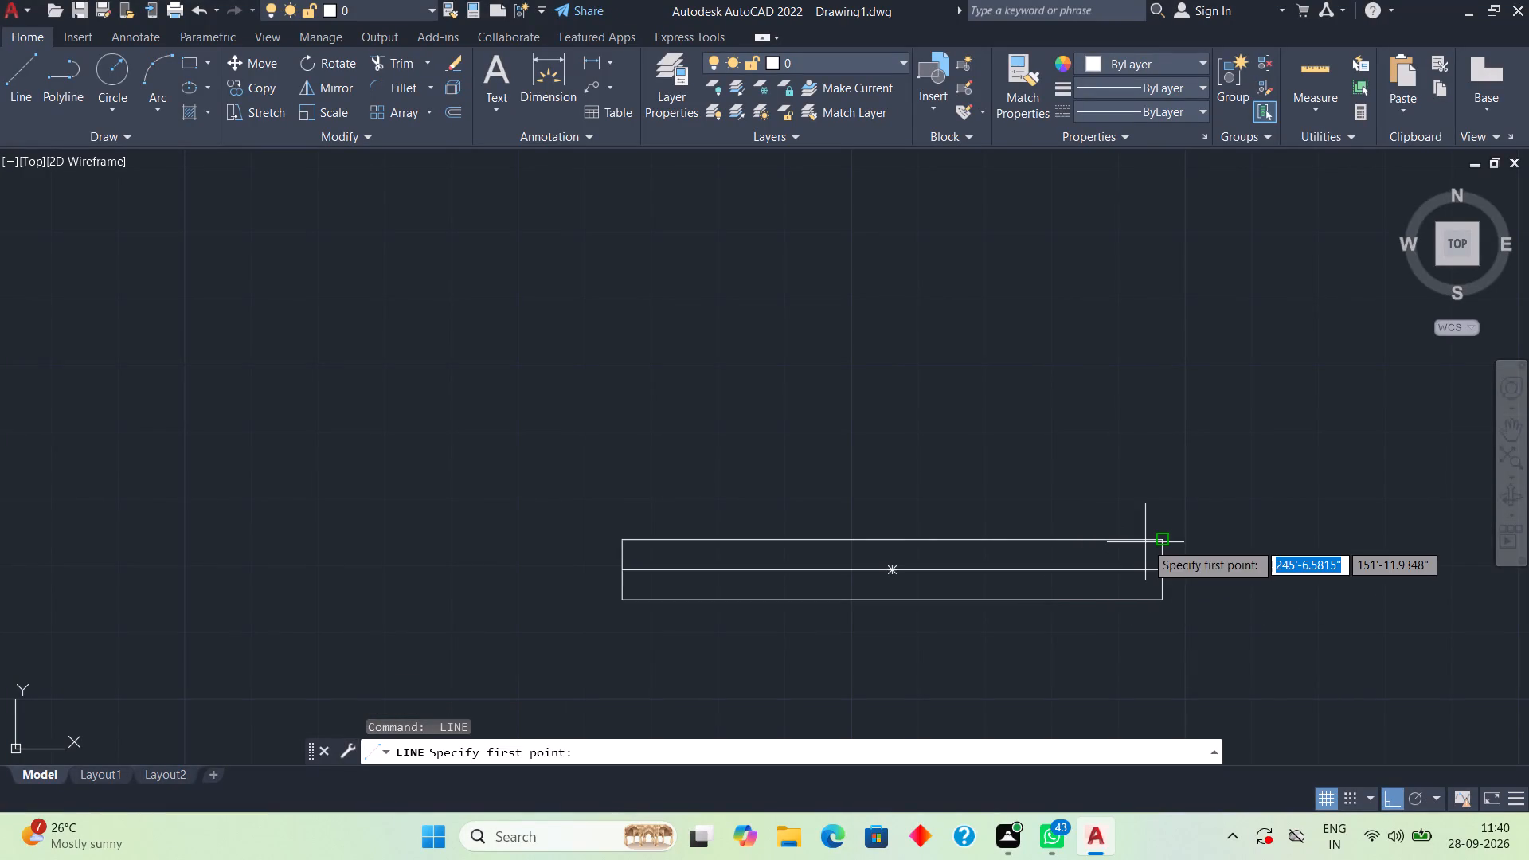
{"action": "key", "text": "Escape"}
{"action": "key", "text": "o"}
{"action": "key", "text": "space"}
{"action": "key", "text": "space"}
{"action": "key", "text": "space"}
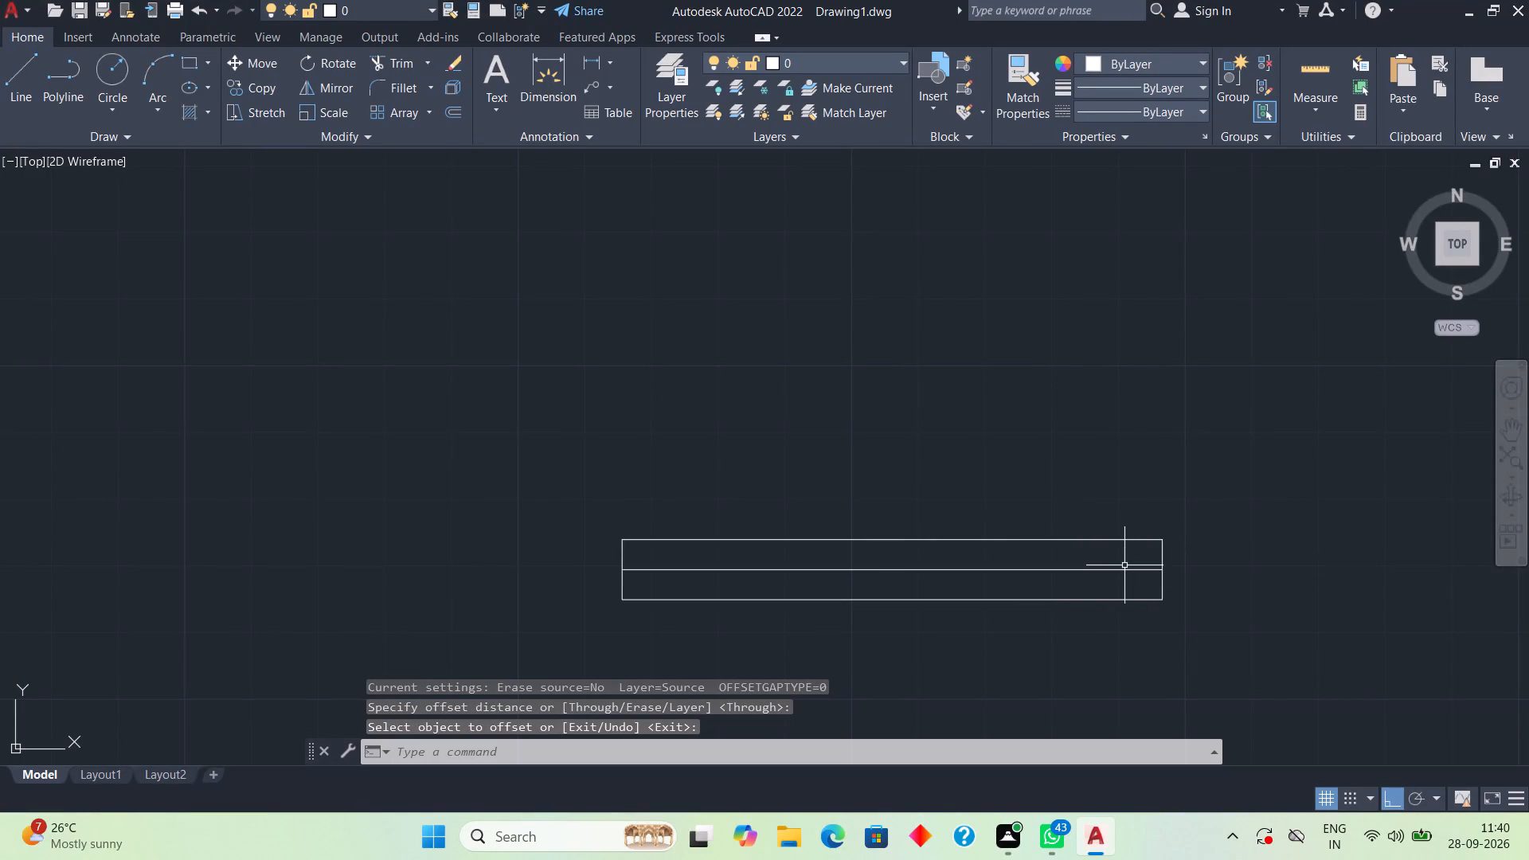
Offset the rectangle's centre line using the Through option, once about 1.9" above it and once a similar distance below it.
{"action": "type", "text": "o"}
{"action": "key", "text": "space"}
{"action": "key", "text": "space"}
{"action": "left_click", "coordinate": [1114, 569]}
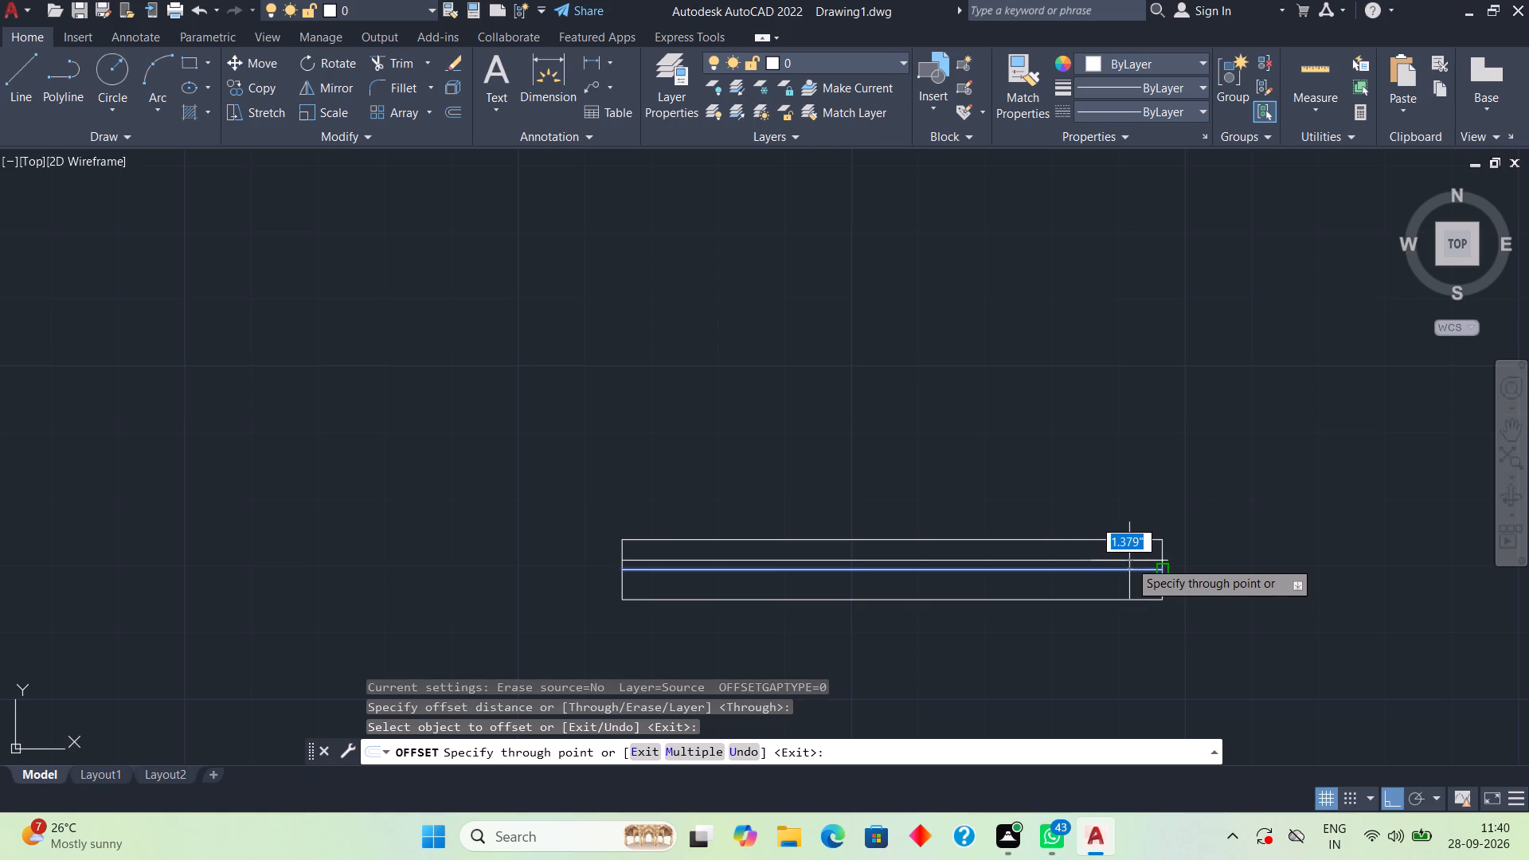
{"action": "left_click", "coordinate": [1129, 561]}
{"action": "left_click", "coordinate": [1129, 571]}
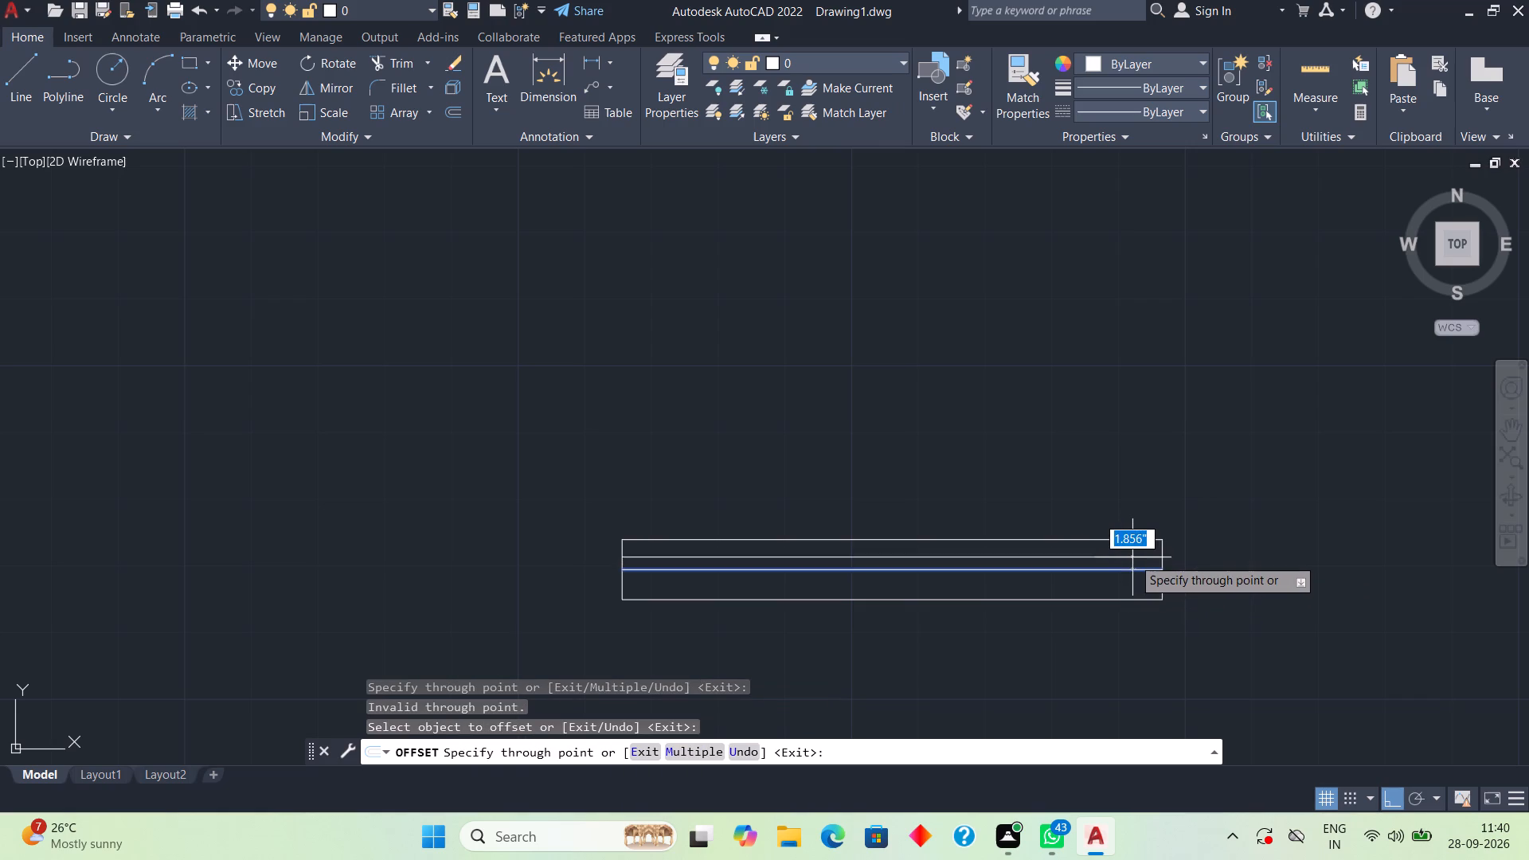
{"action": "left_click", "coordinate": [1132, 557]}
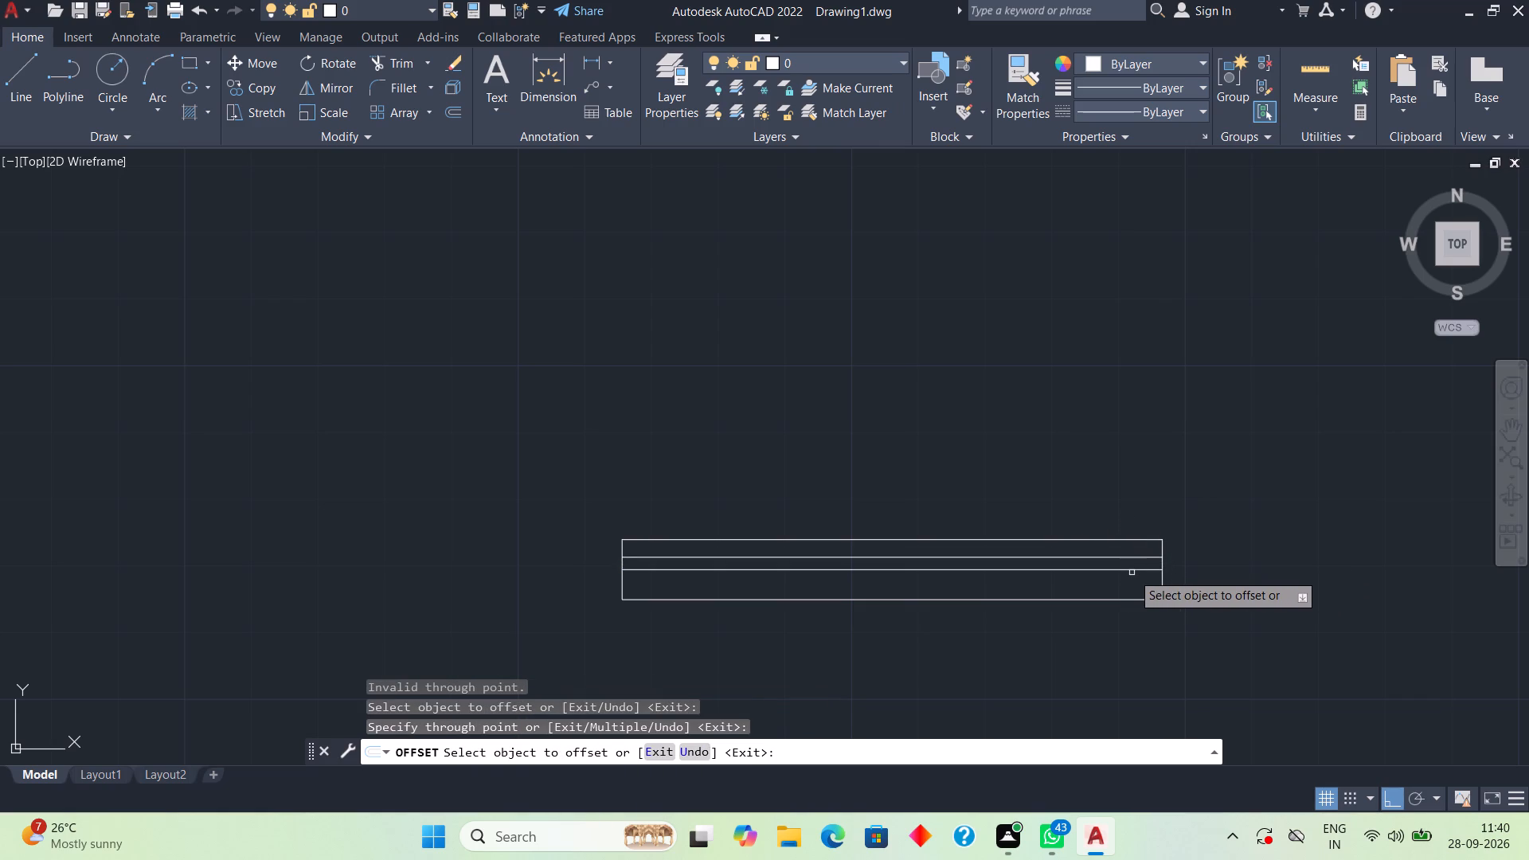
{"action": "left_click", "coordinate": [1132, 570]}
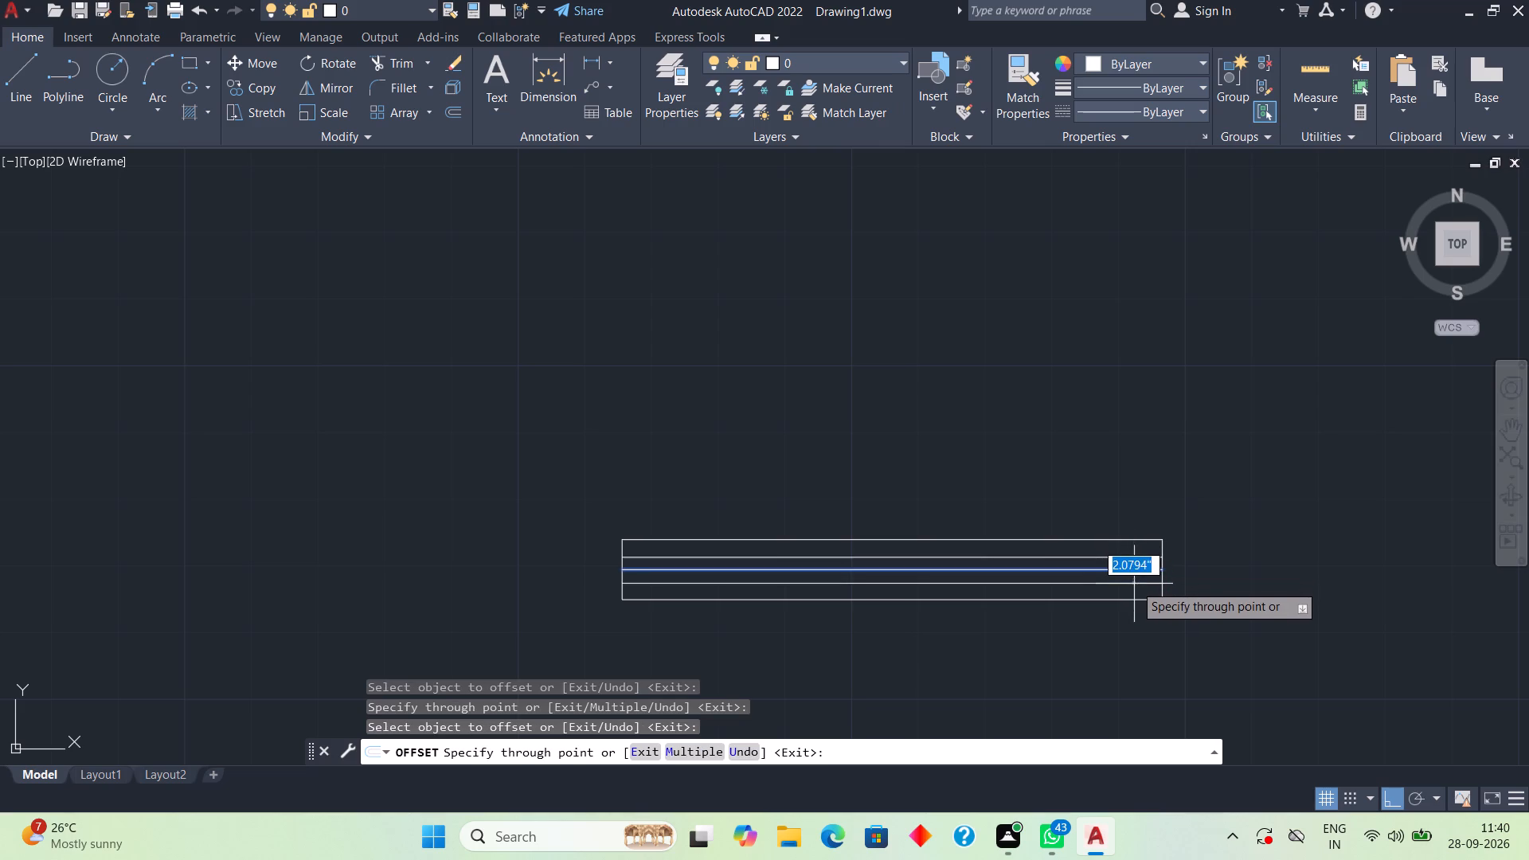
{"action": "left_click", "coordinate": [1136, 580]}
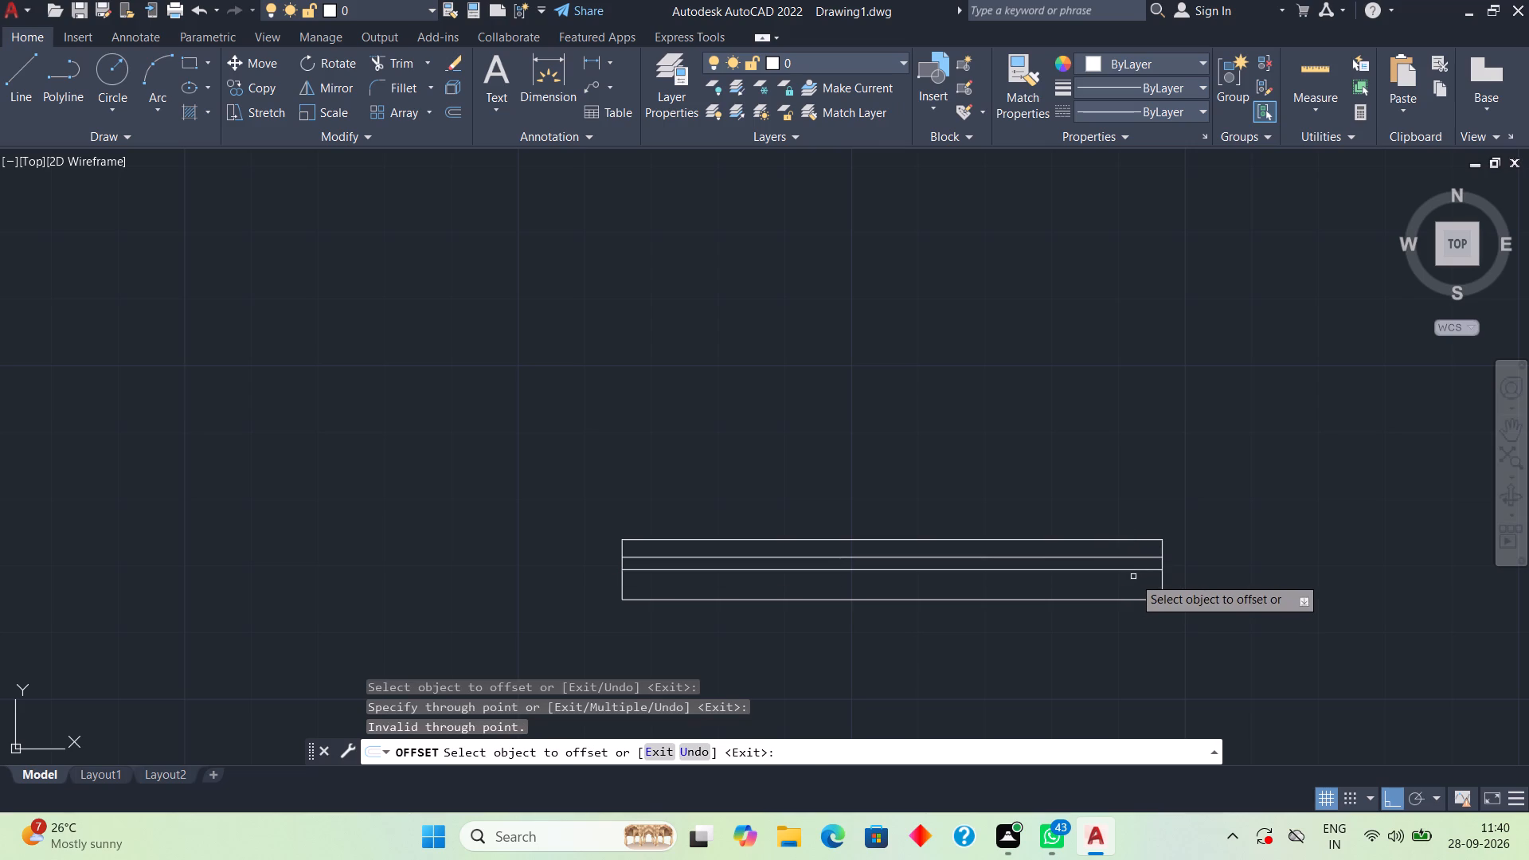
{"action": "left_click", "coordinate": [1133, 570]}
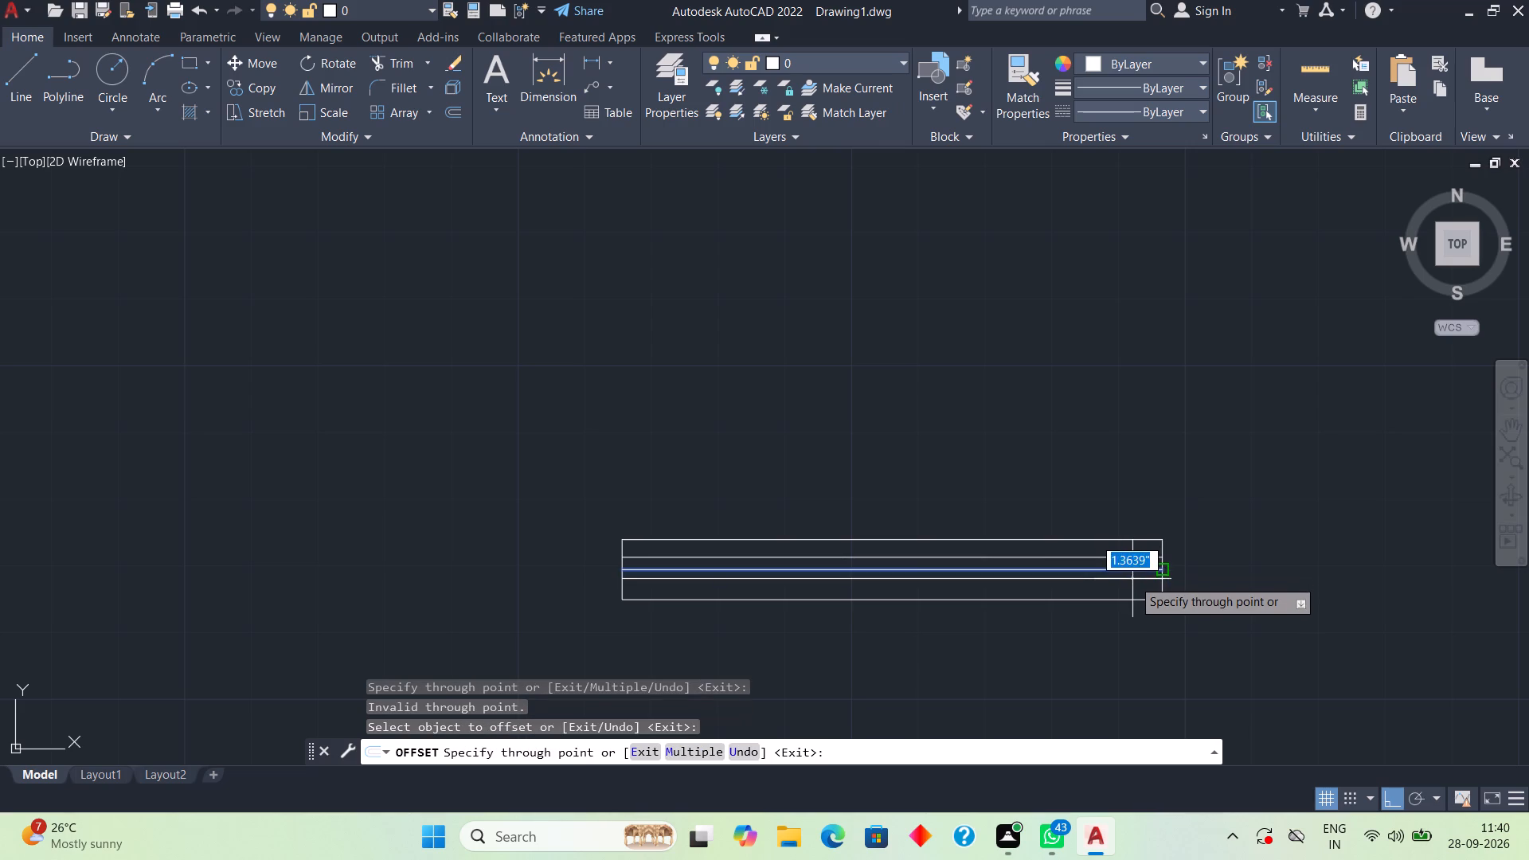
{"action": "left_click", "coordinate": [1132, 581]}
{"action": "key", "text": "space"}
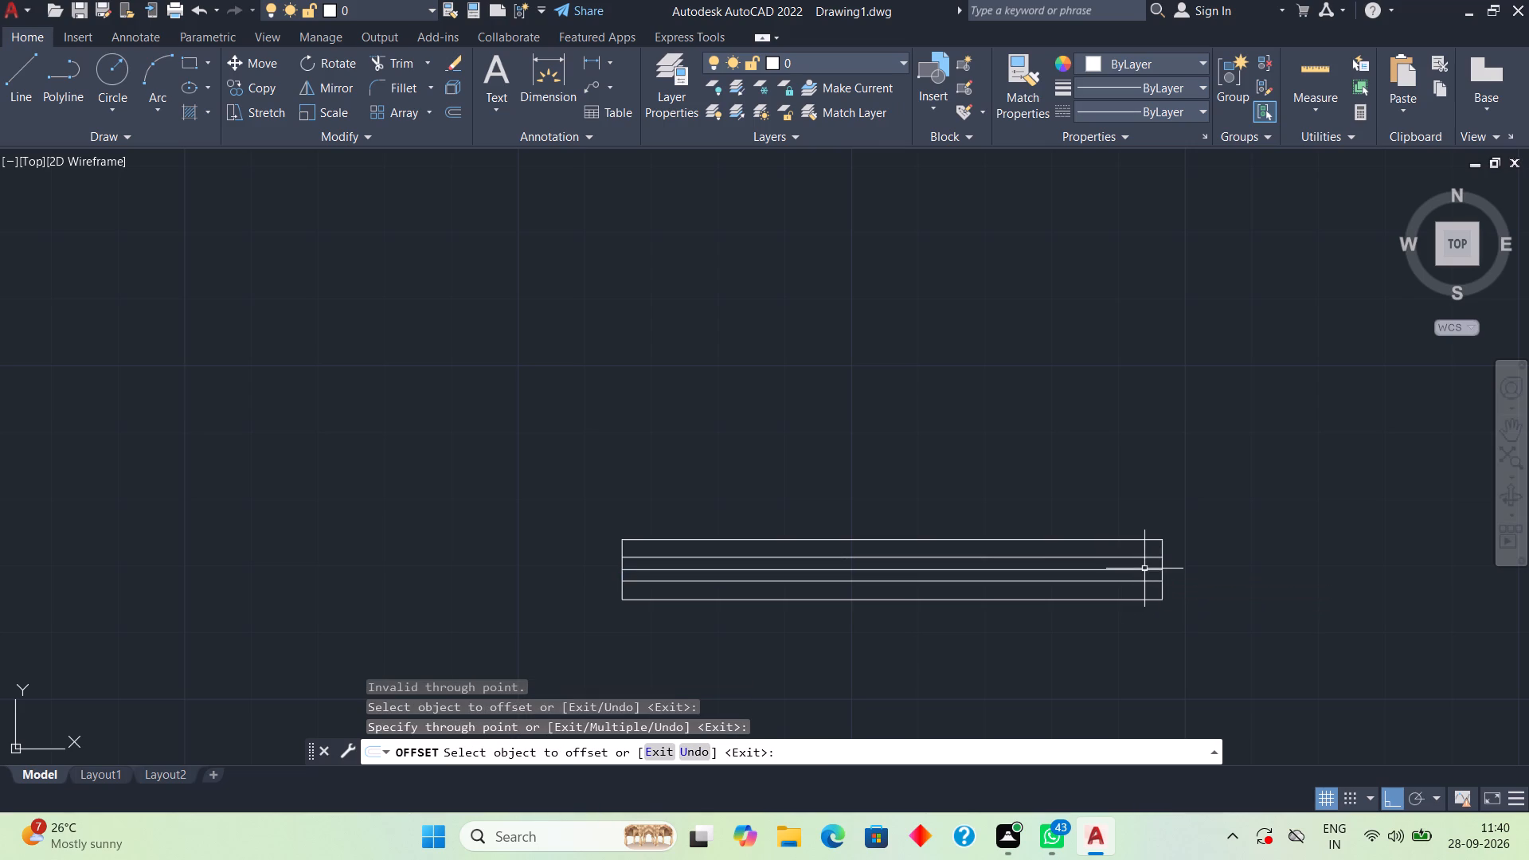
Delete the original centre line between the two offset lines.
{"action": "left_click", "coordinate": [1144, 568]}
{"action": "key", "text": "Delete"}
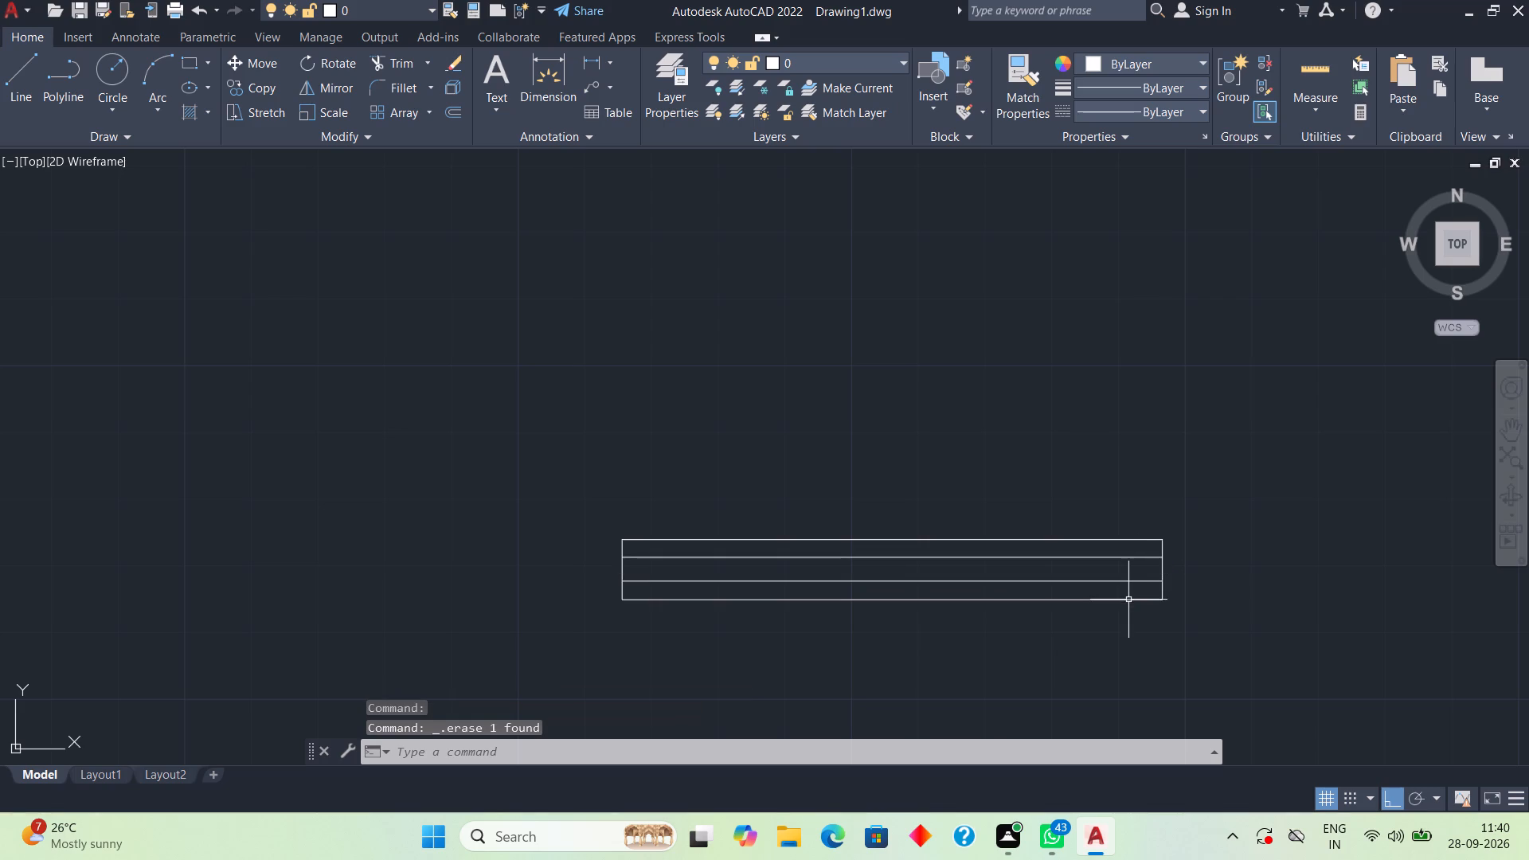
Move the lower inner line of the new symbol straight up about 0.93", closer to the upper inner line.
{"action": "left_click", "coordinate": [1126, 584]}
{"action": "left_click", "coordinate": [1128, 579]}
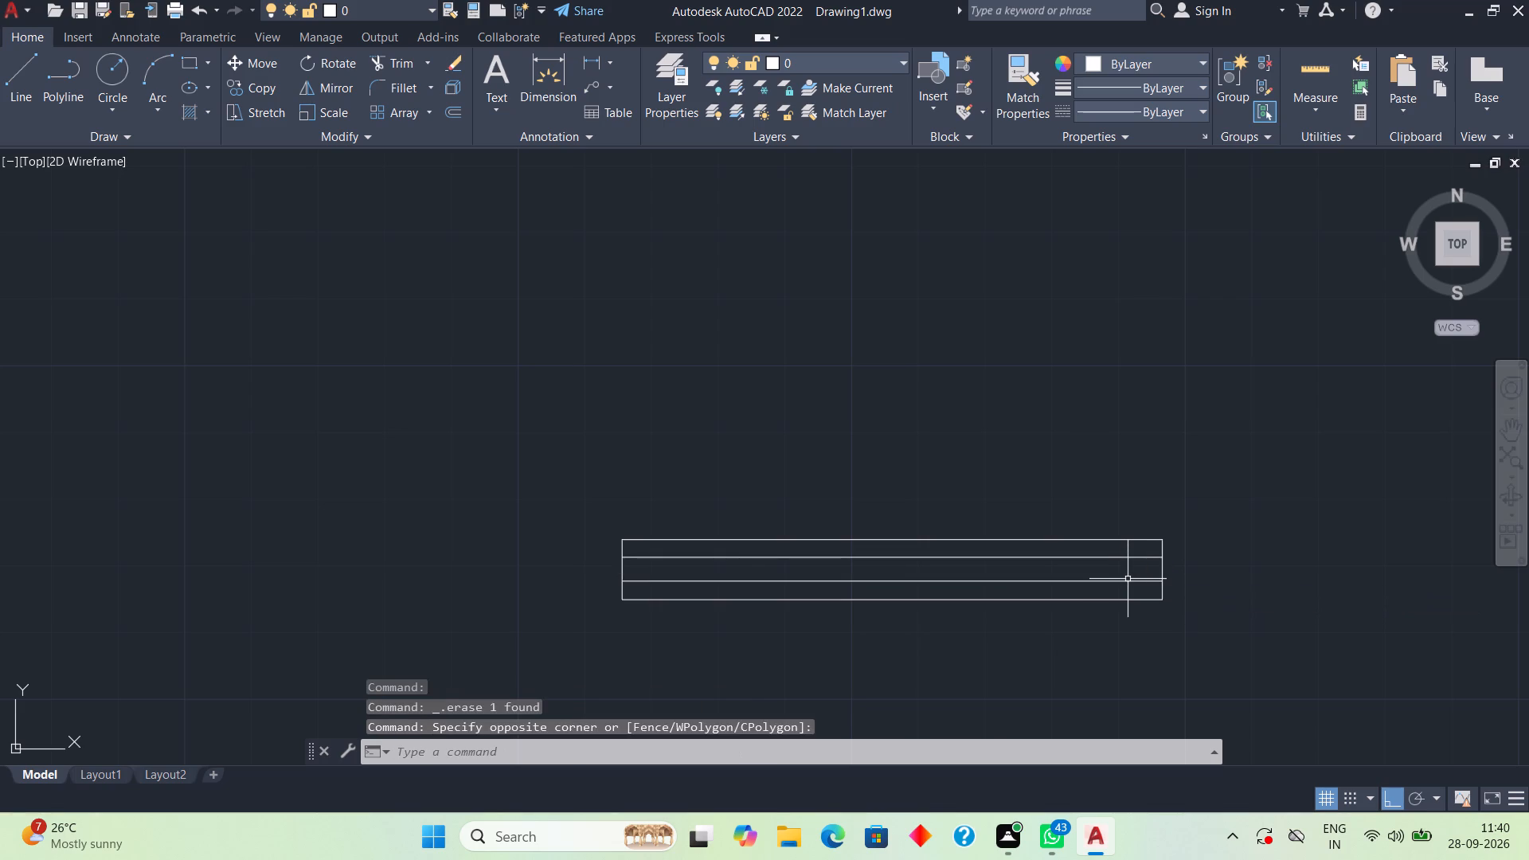
{"action": "left_click", "coordinate": [1128, 579]}
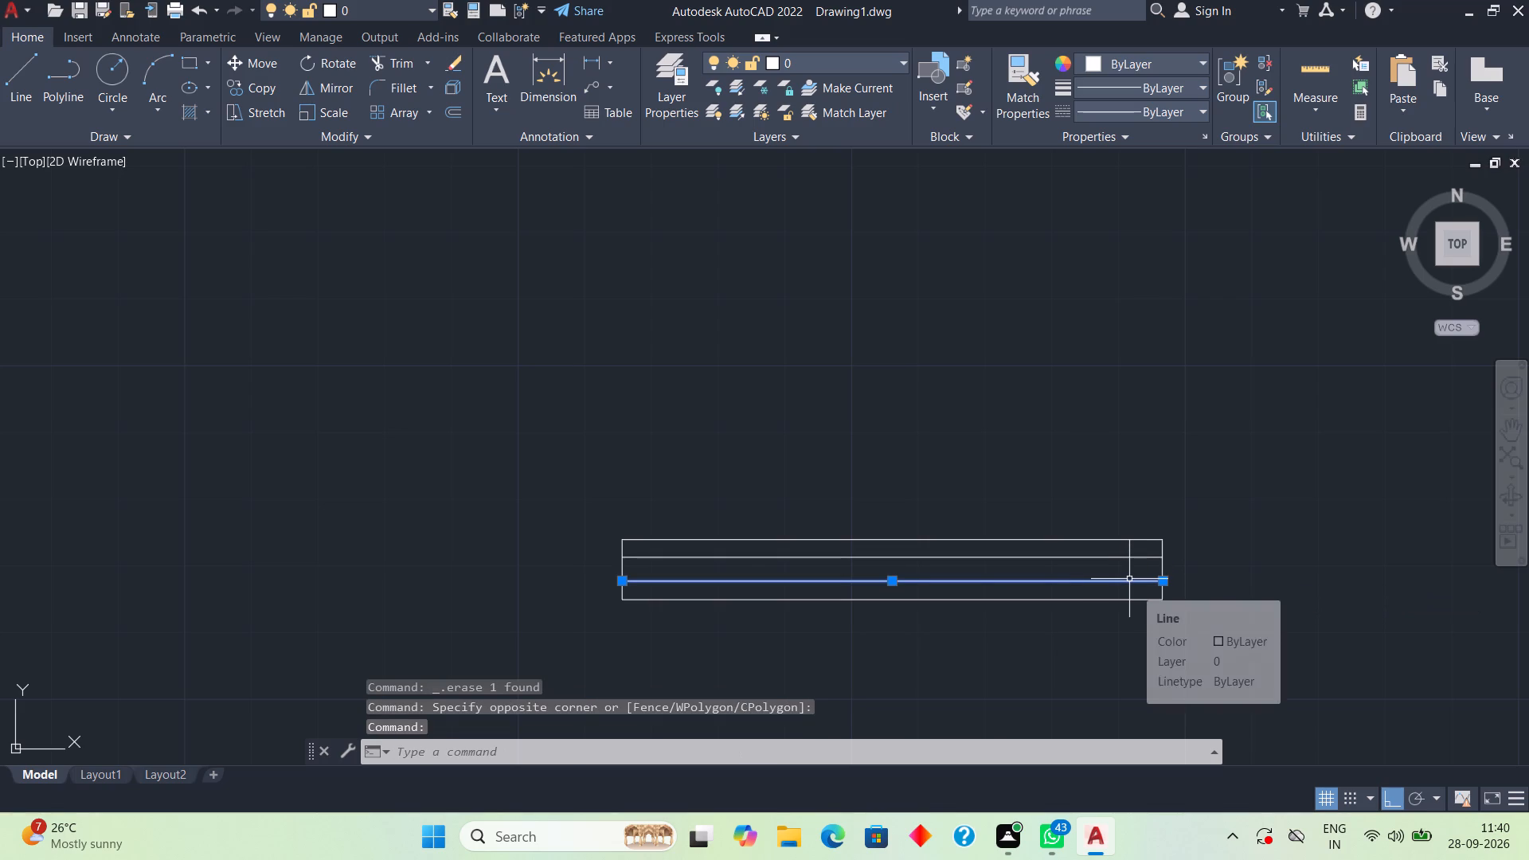
{"action": "type", "text": "m"}
{"action": "key", "text": "space"}
{"action": "left_click", "coordinate": [1159, 579]}
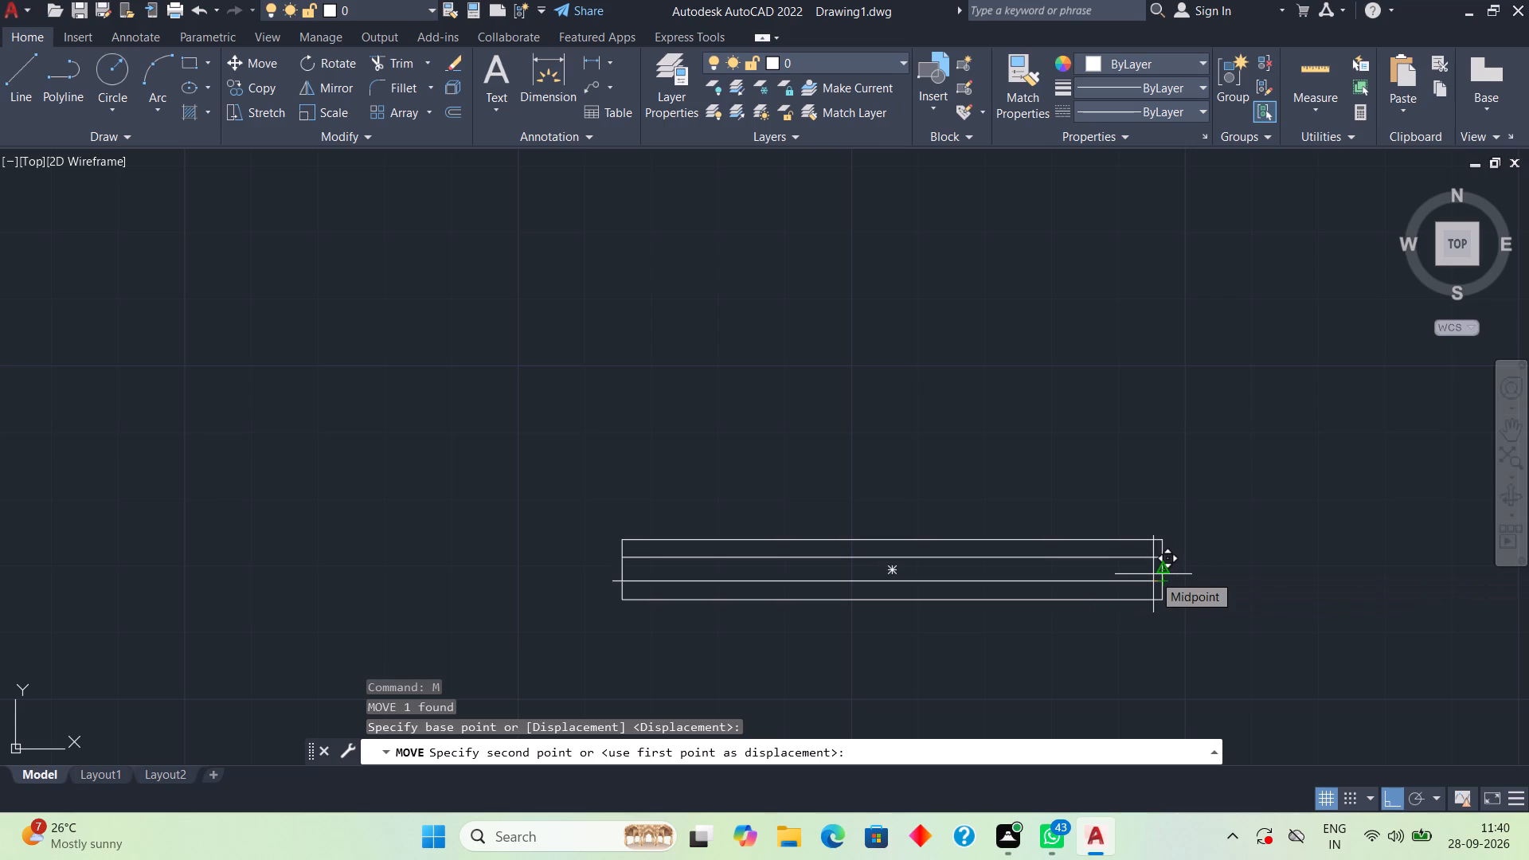
{"action": "scroll", "coordinate": [1152, 575], "scroll_direction": "up", "scroll_amount": 3}
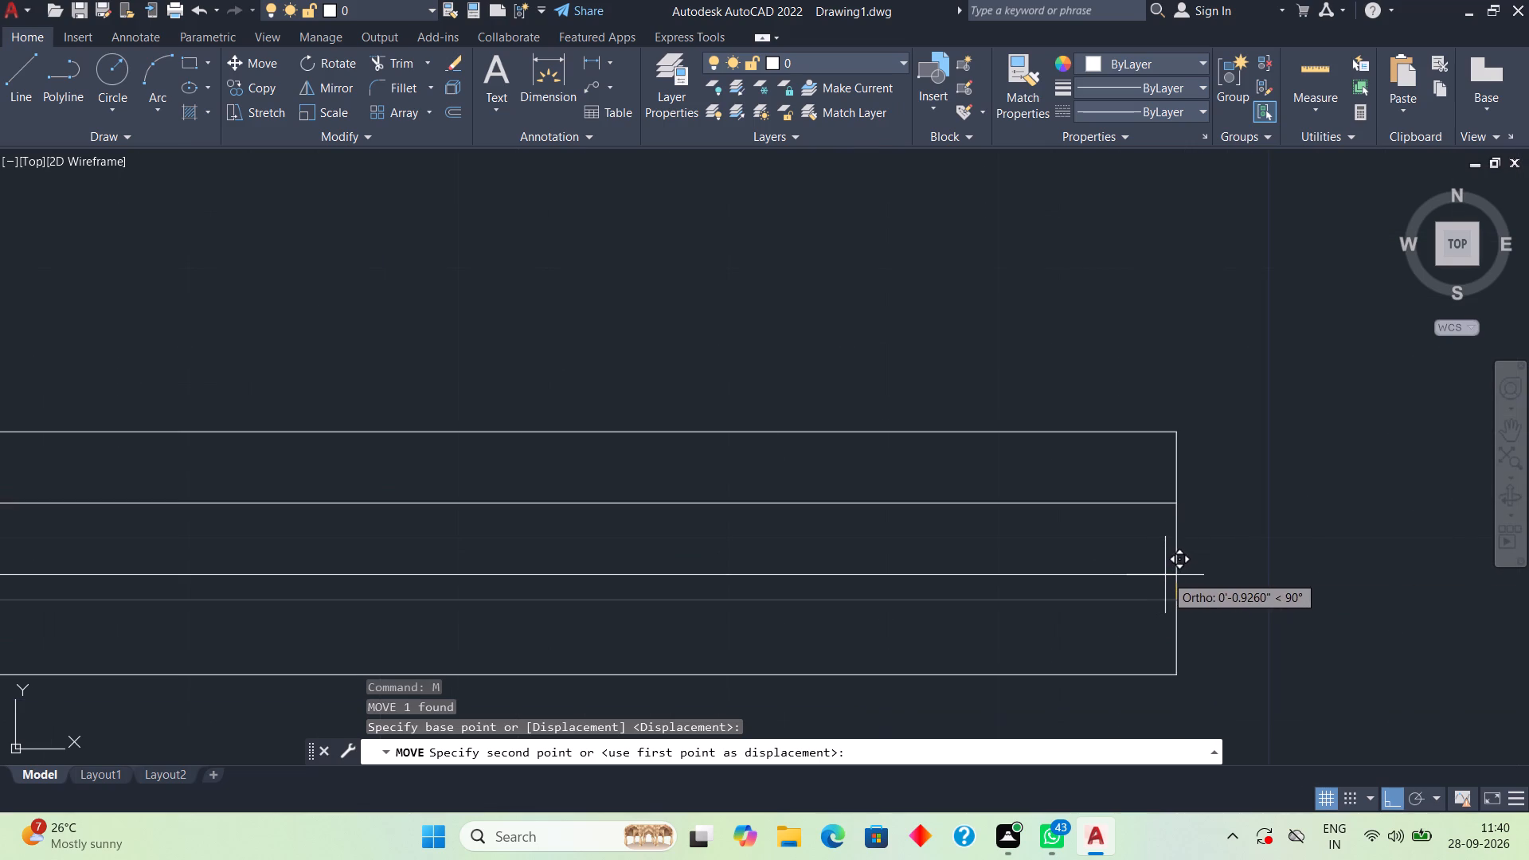
{"action": "left_click", "coordinate": [1165, 575]}
{"action": "key", "text": "space"}
{"action": "scroll", "coordinate": [1199, 534], "scroll_direction": "down", "scroll_amount": 1}
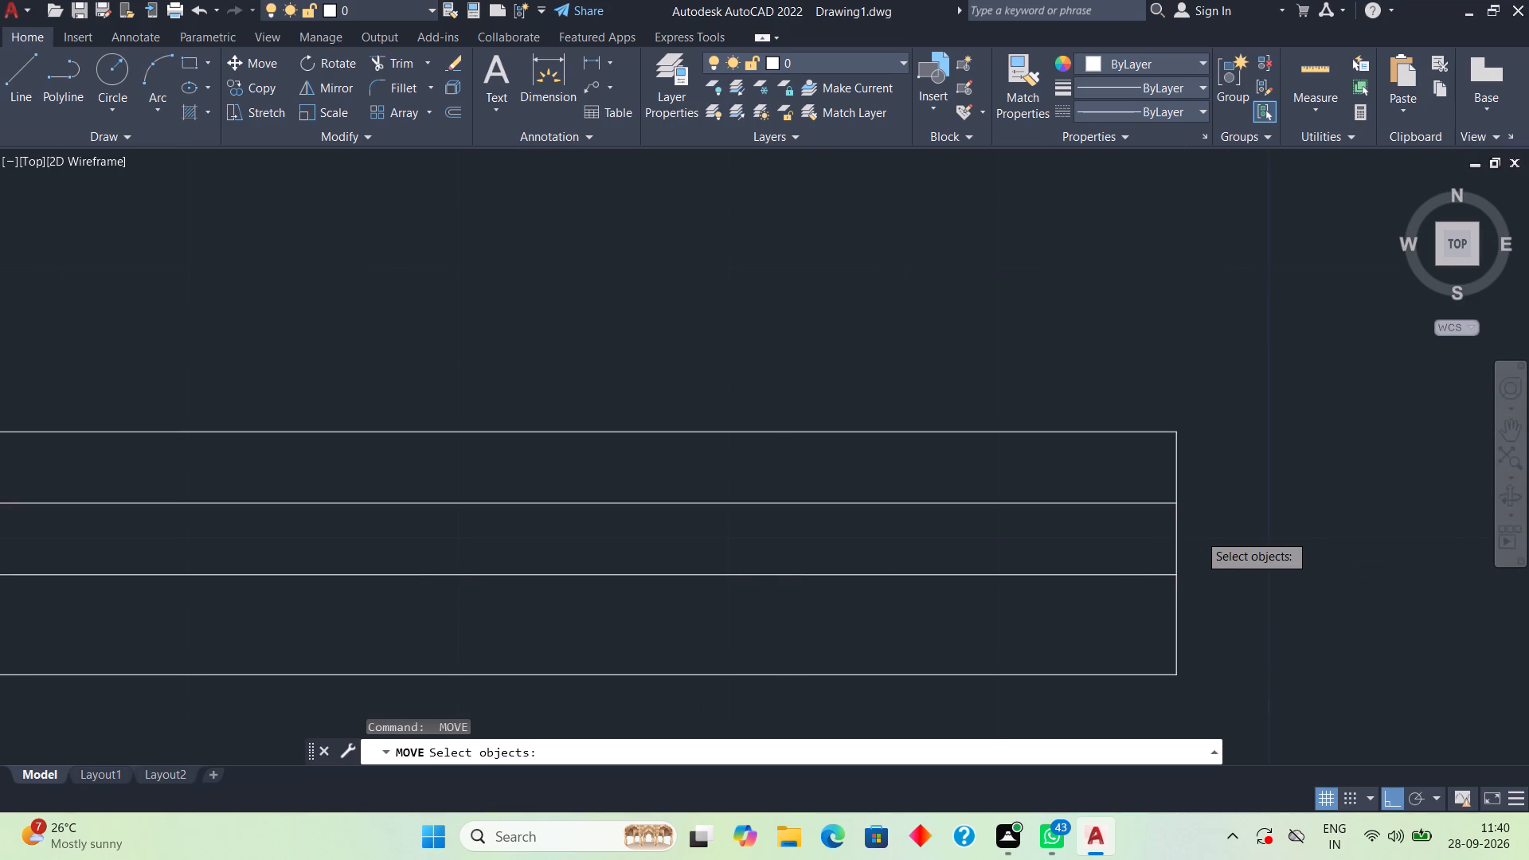
{"action": "scroll", "coordinate": [1199, 534], "scroll_direction": "down", "scroll_amount": 4}
{"action": "key", "text": "space"}
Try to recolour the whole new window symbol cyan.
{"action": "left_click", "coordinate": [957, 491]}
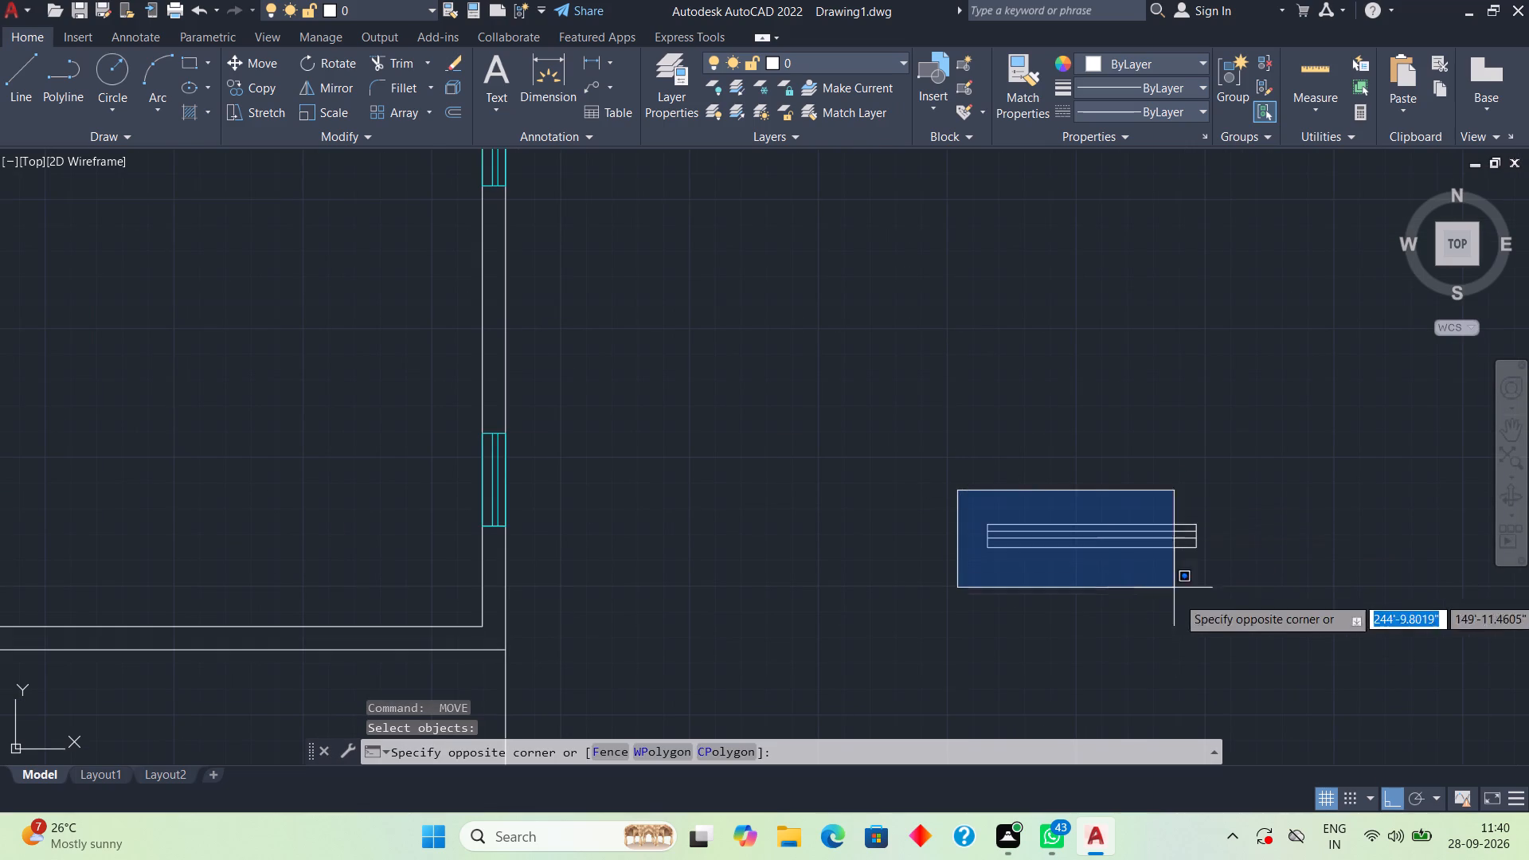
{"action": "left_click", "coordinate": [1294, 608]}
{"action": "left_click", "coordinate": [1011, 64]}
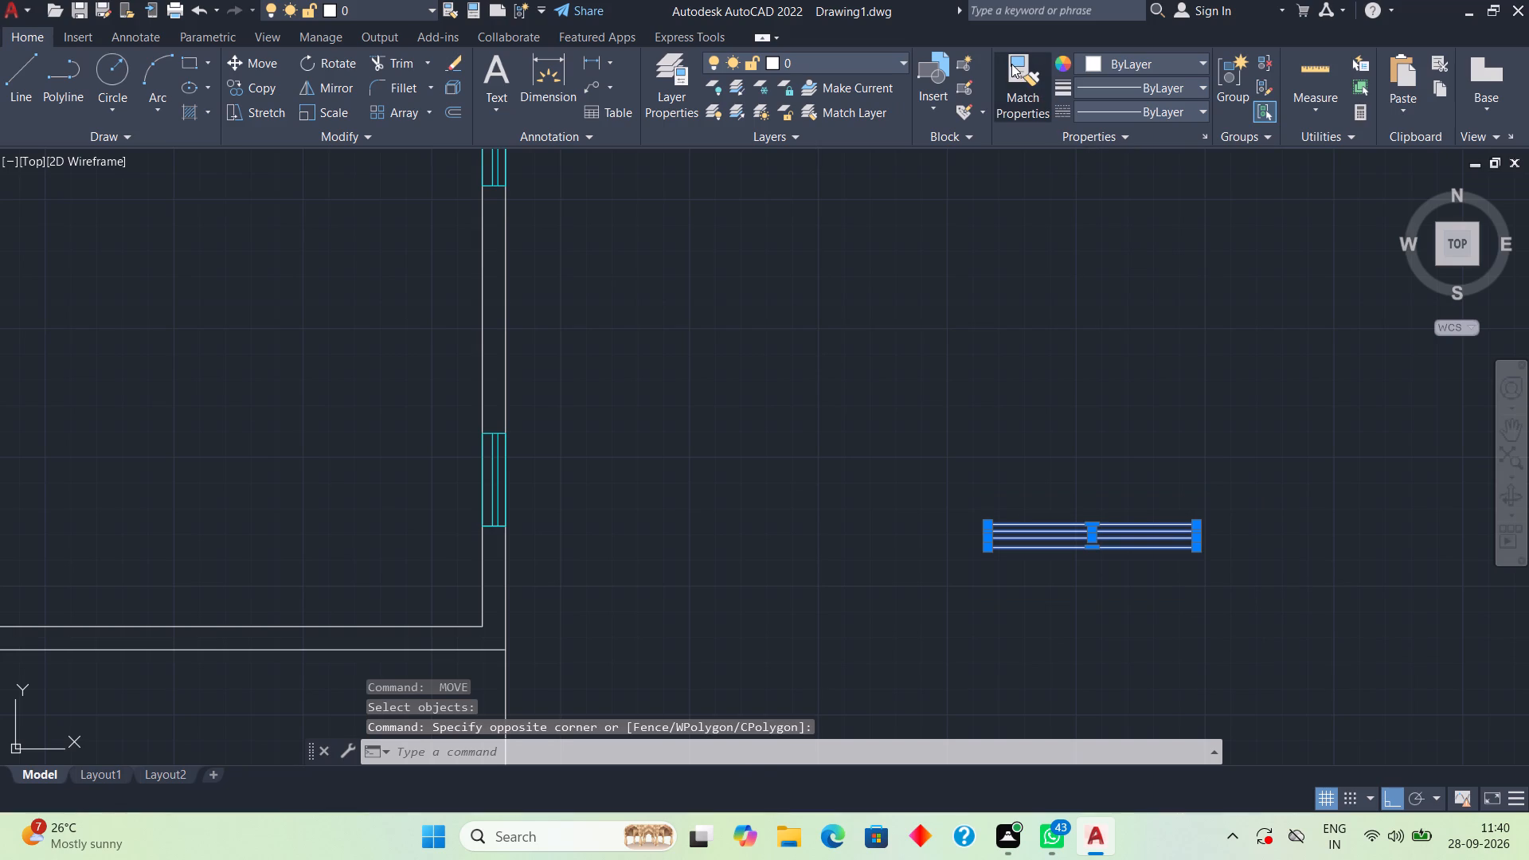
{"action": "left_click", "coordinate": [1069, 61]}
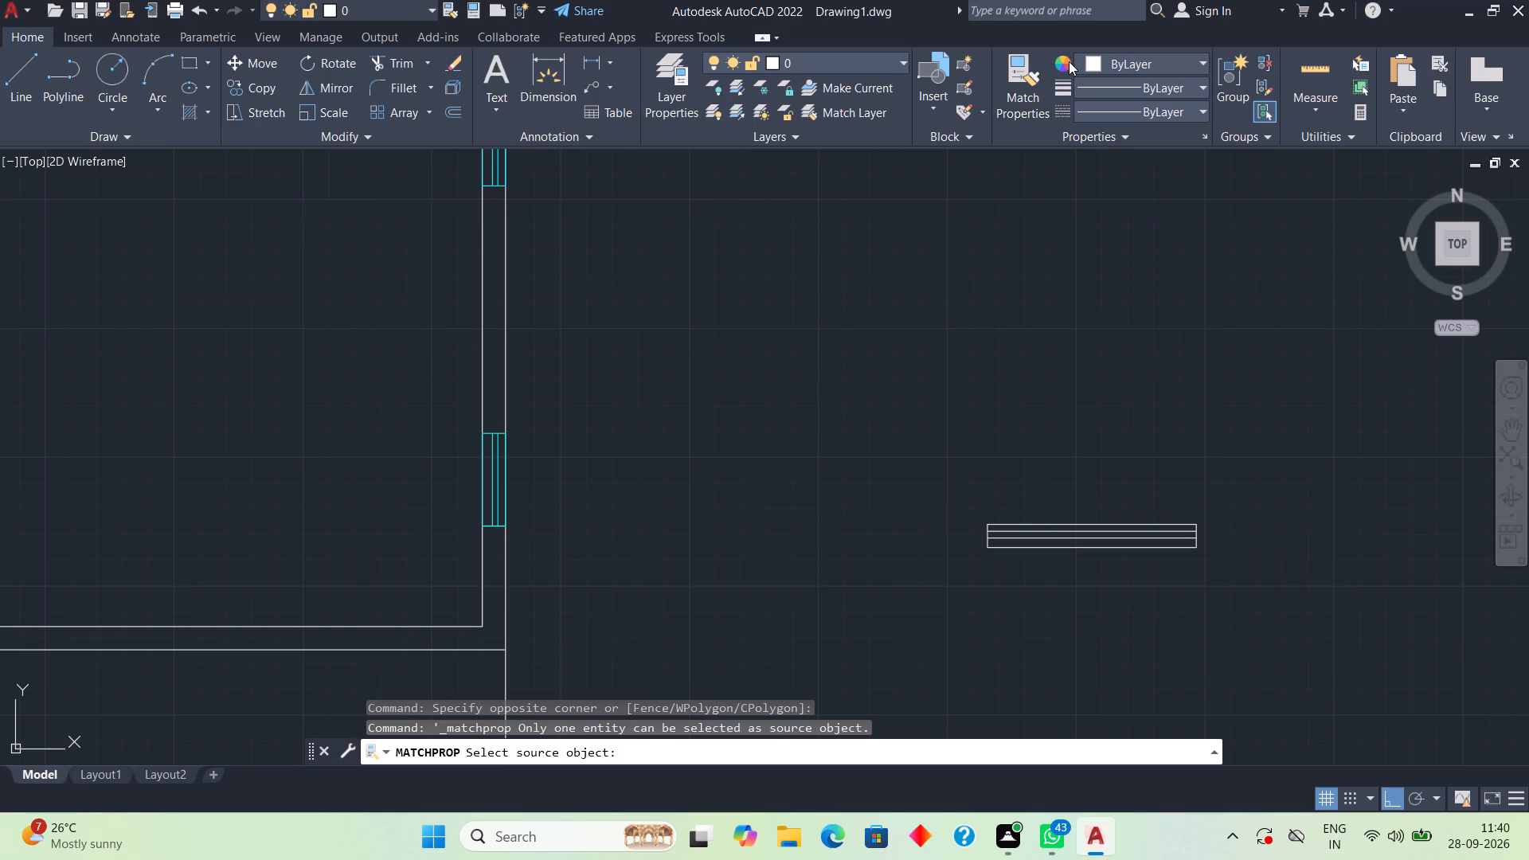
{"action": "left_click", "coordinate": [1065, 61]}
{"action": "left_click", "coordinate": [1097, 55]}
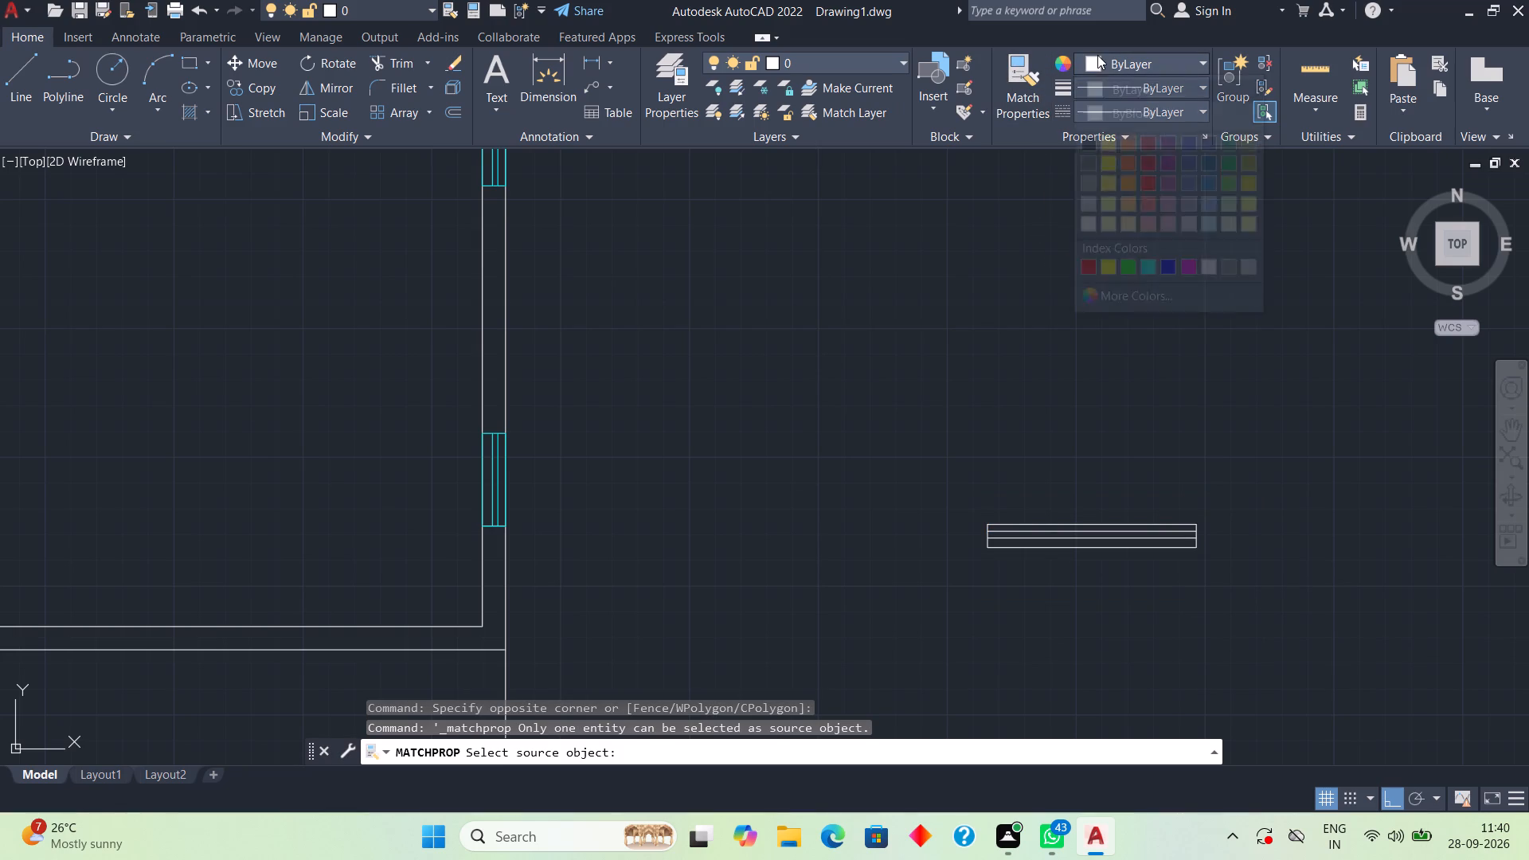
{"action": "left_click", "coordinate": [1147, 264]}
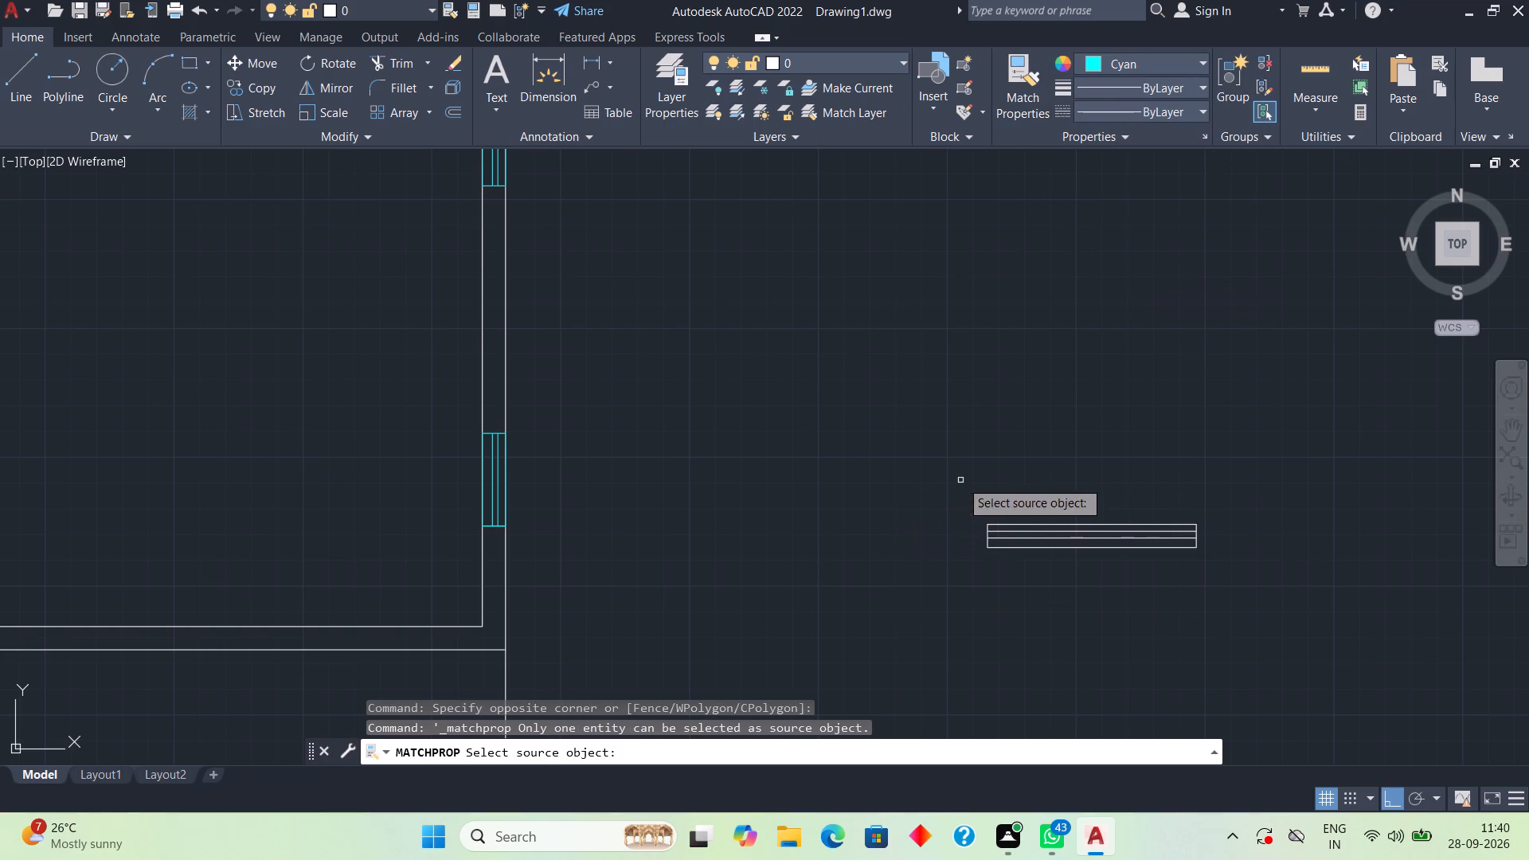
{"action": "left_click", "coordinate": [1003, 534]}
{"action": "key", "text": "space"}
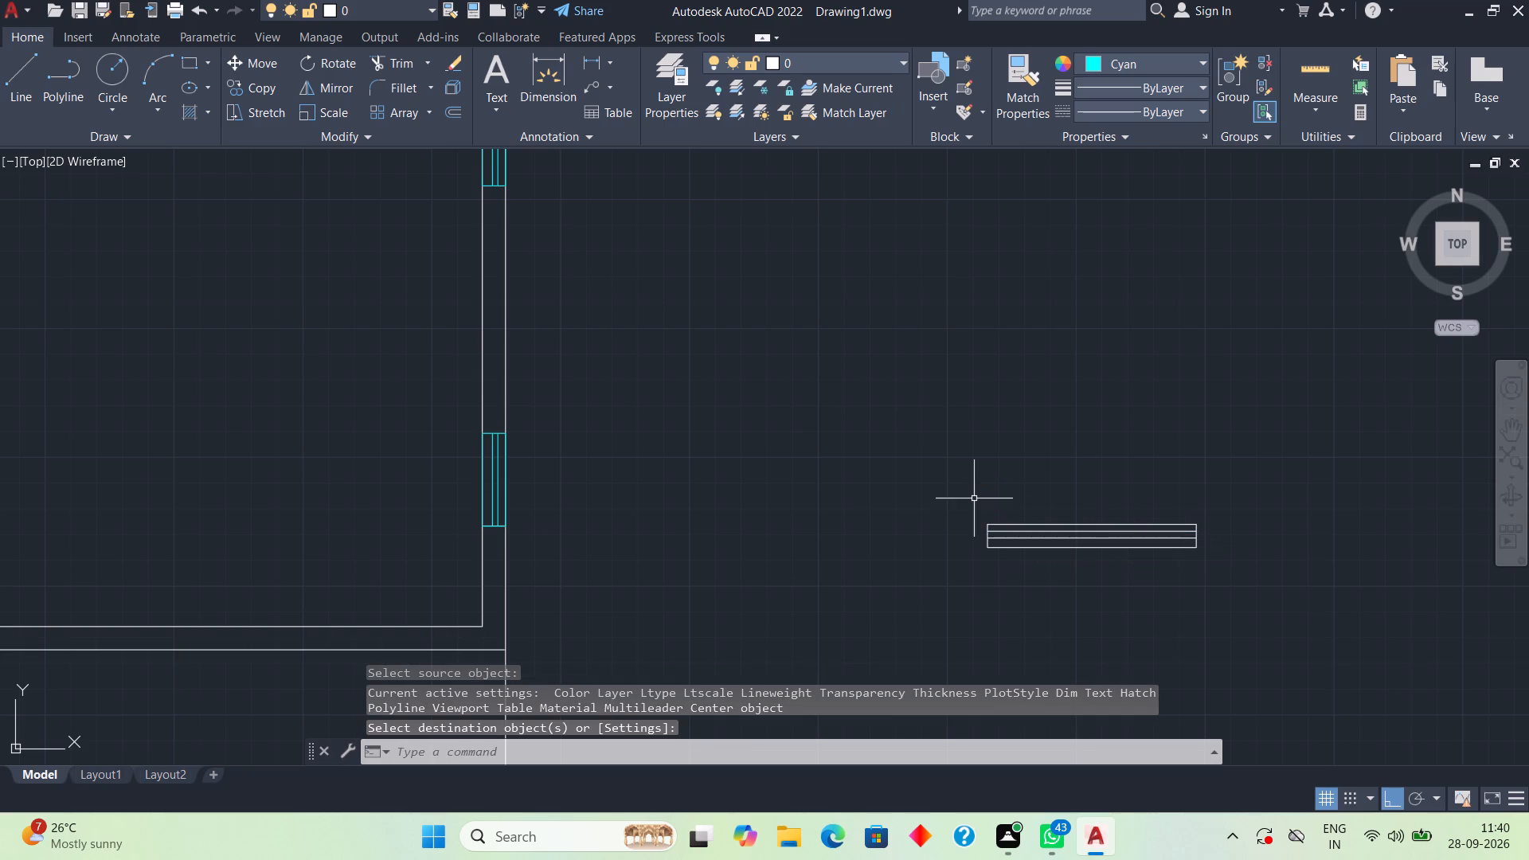
Set the colour of the new symbol's rectangle and both inner lines to cyan.
{"action": "left_click_drag", "start_coordinate": [974, 498], "coordinate": [994, 514]}
{"action": "left_click", "coordinate": [1249, 597]}
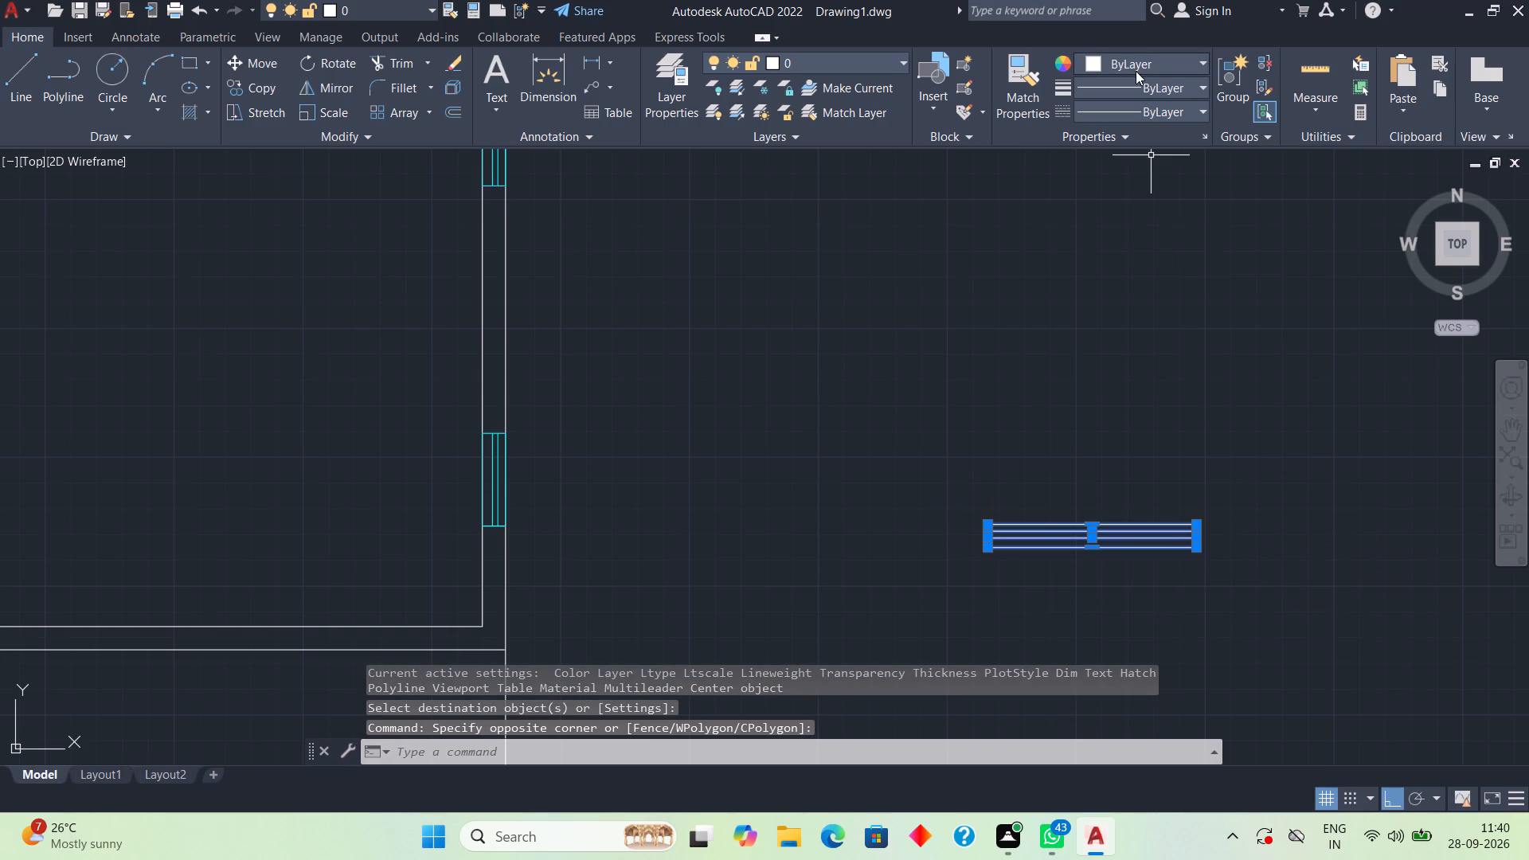
{"action": "left_click", "coordinate": [1136, 62]}
{"action": "left_click", "coordinate": [1148, 268]}
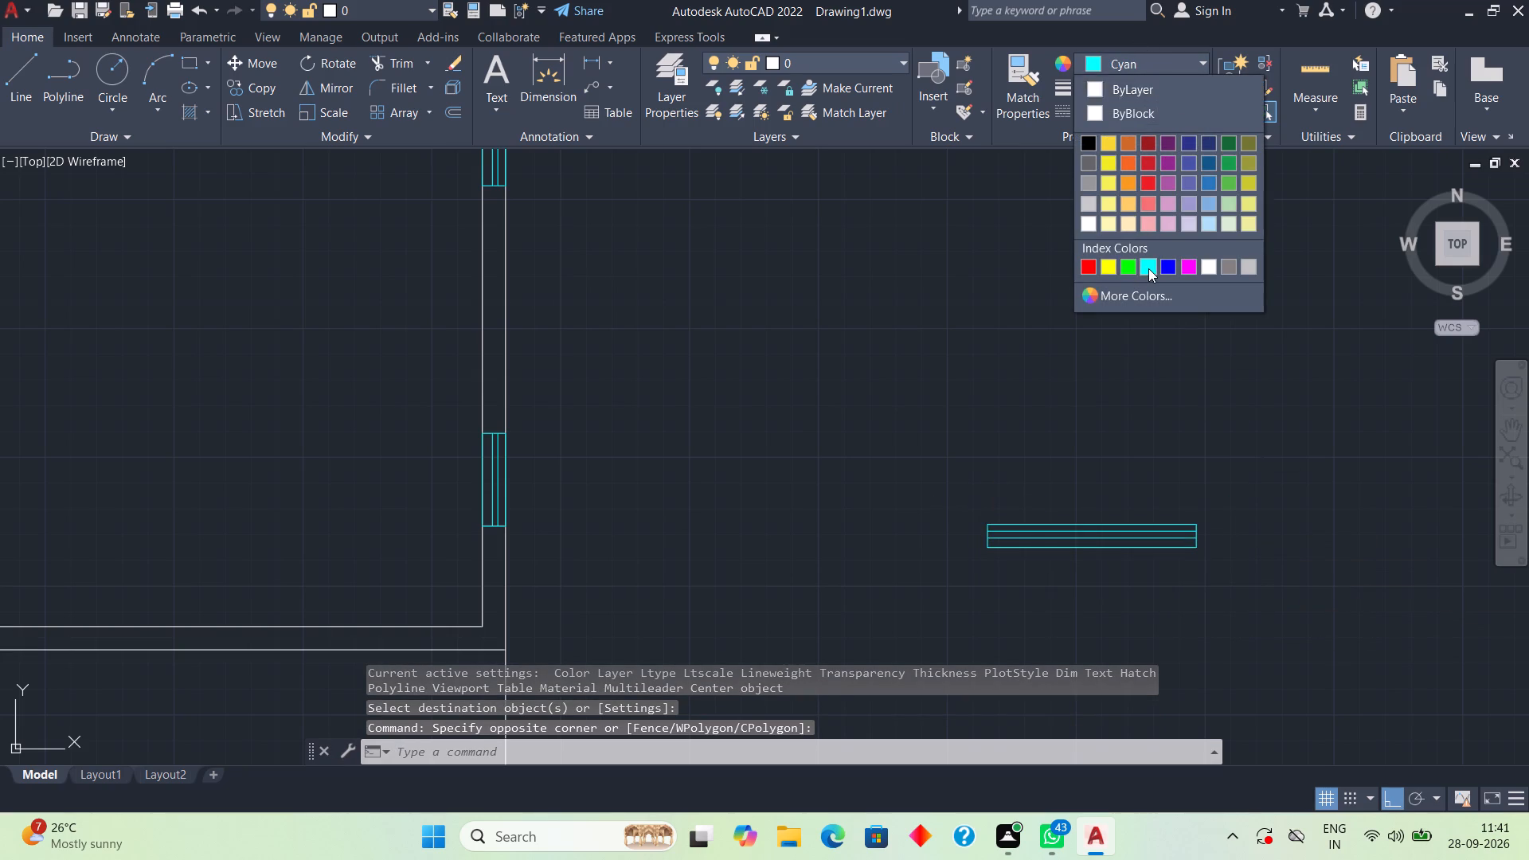
{"action": "key", "text": "space"}
{"action": "key", "text": "space"}
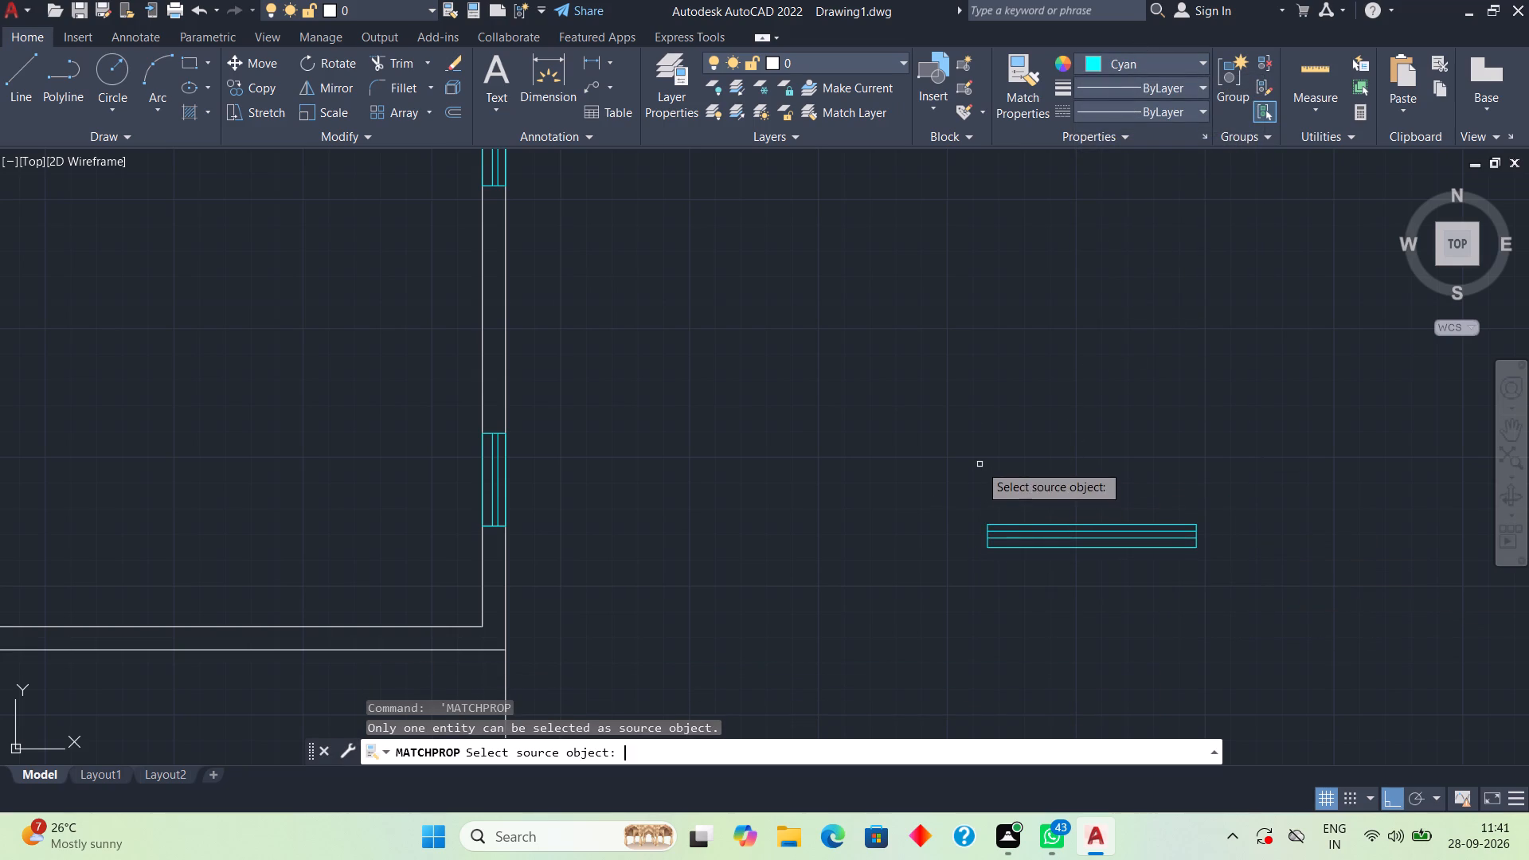
Rotate the whole new cyan symbol 180° about its lower-right corner.
{"action": "left_click", "coordinate": [979, 475]}
{"action": "left_click", "coordinate": [1217, 570]}
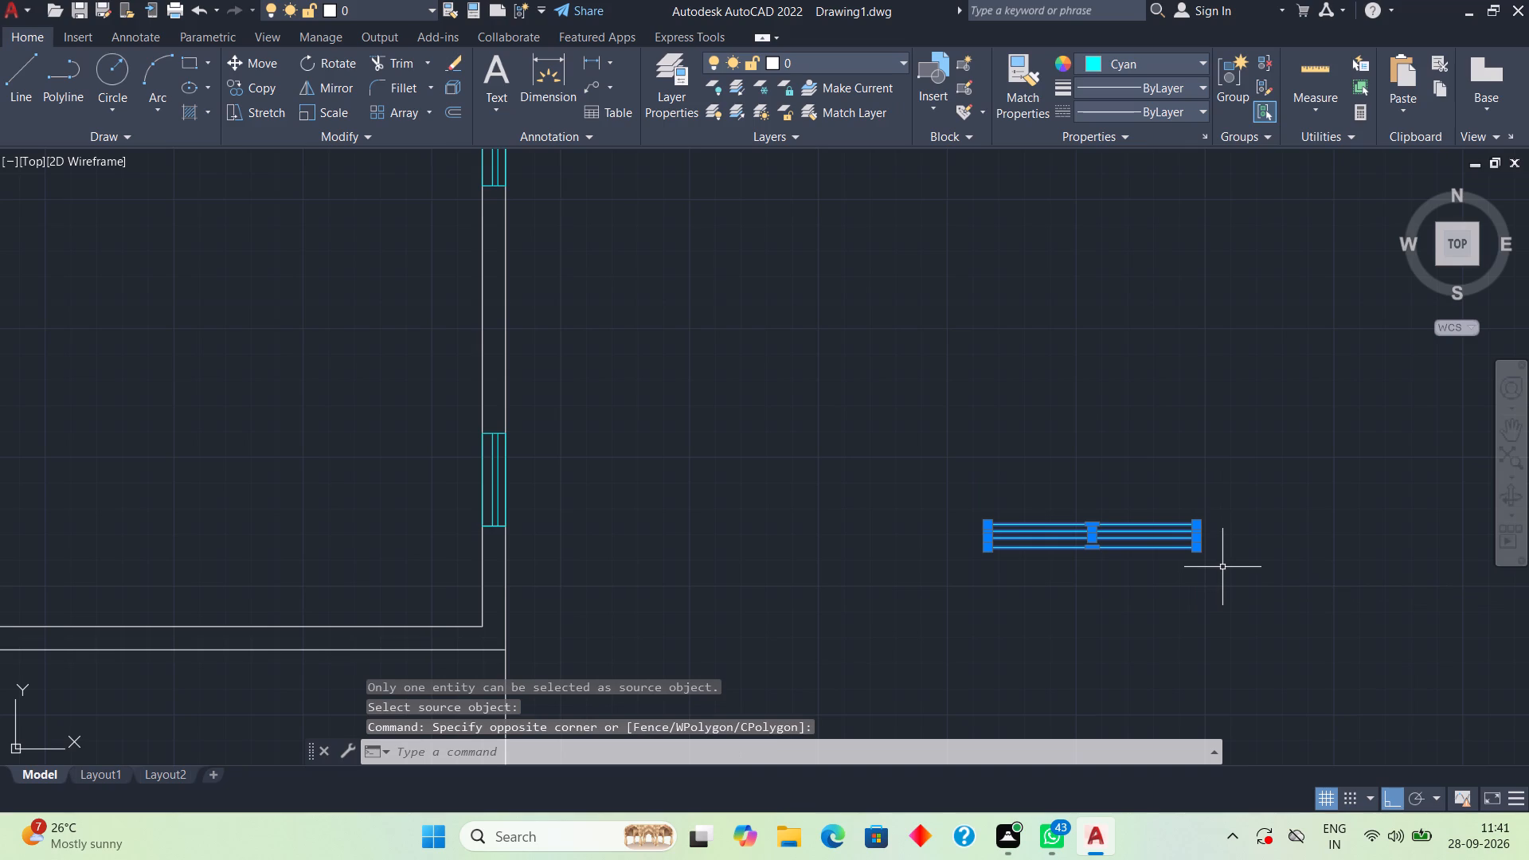
{"action": "key", "text": "r"}
{"action": "key", "text": "o"}
{"action": "key", "text": "space"}
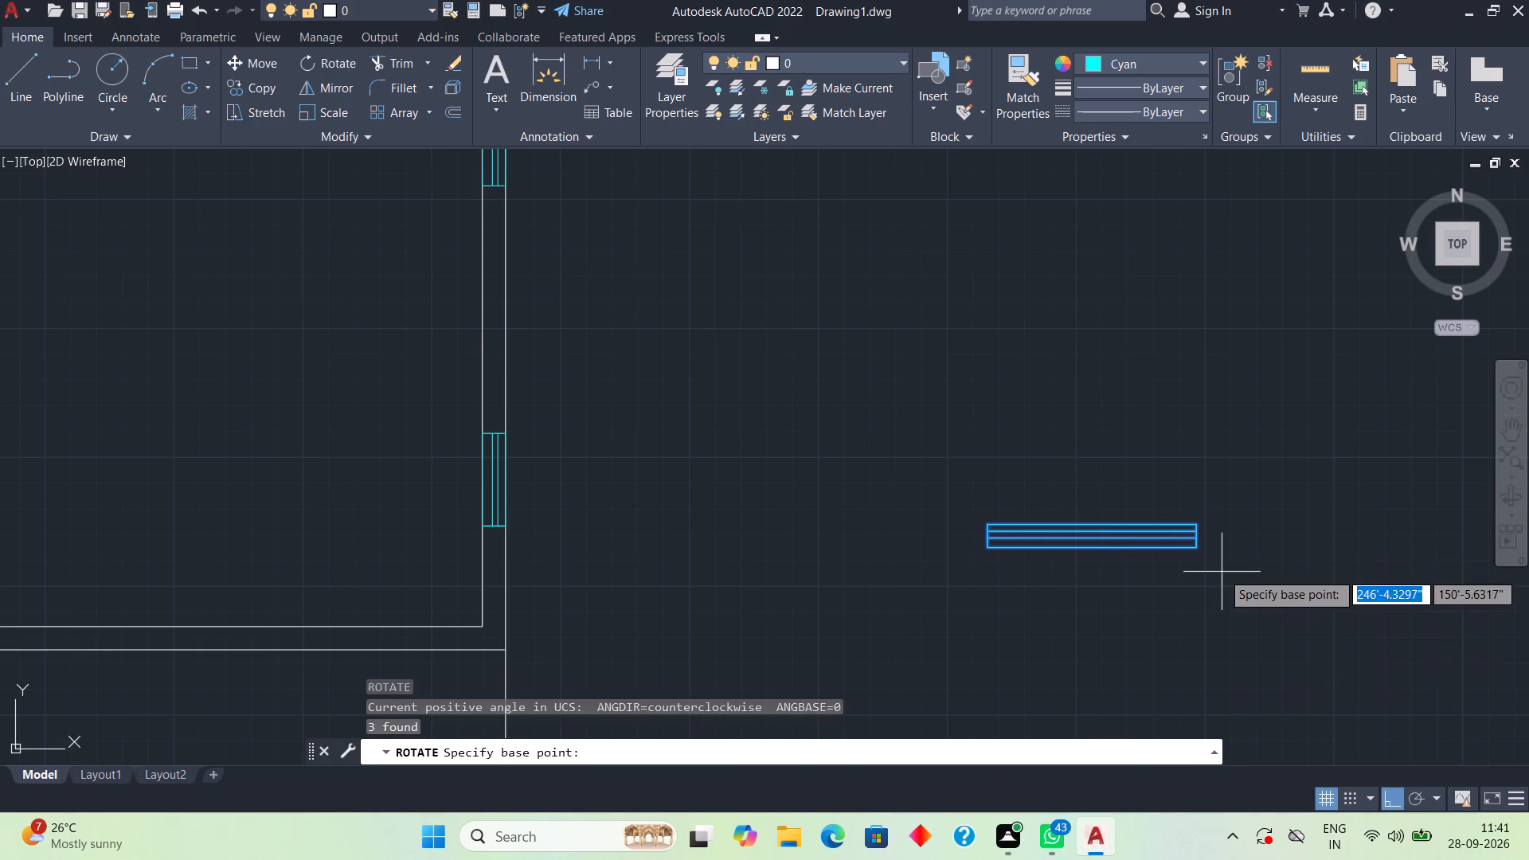
{"action": "left_click", "coordinate": [1199, 551]}
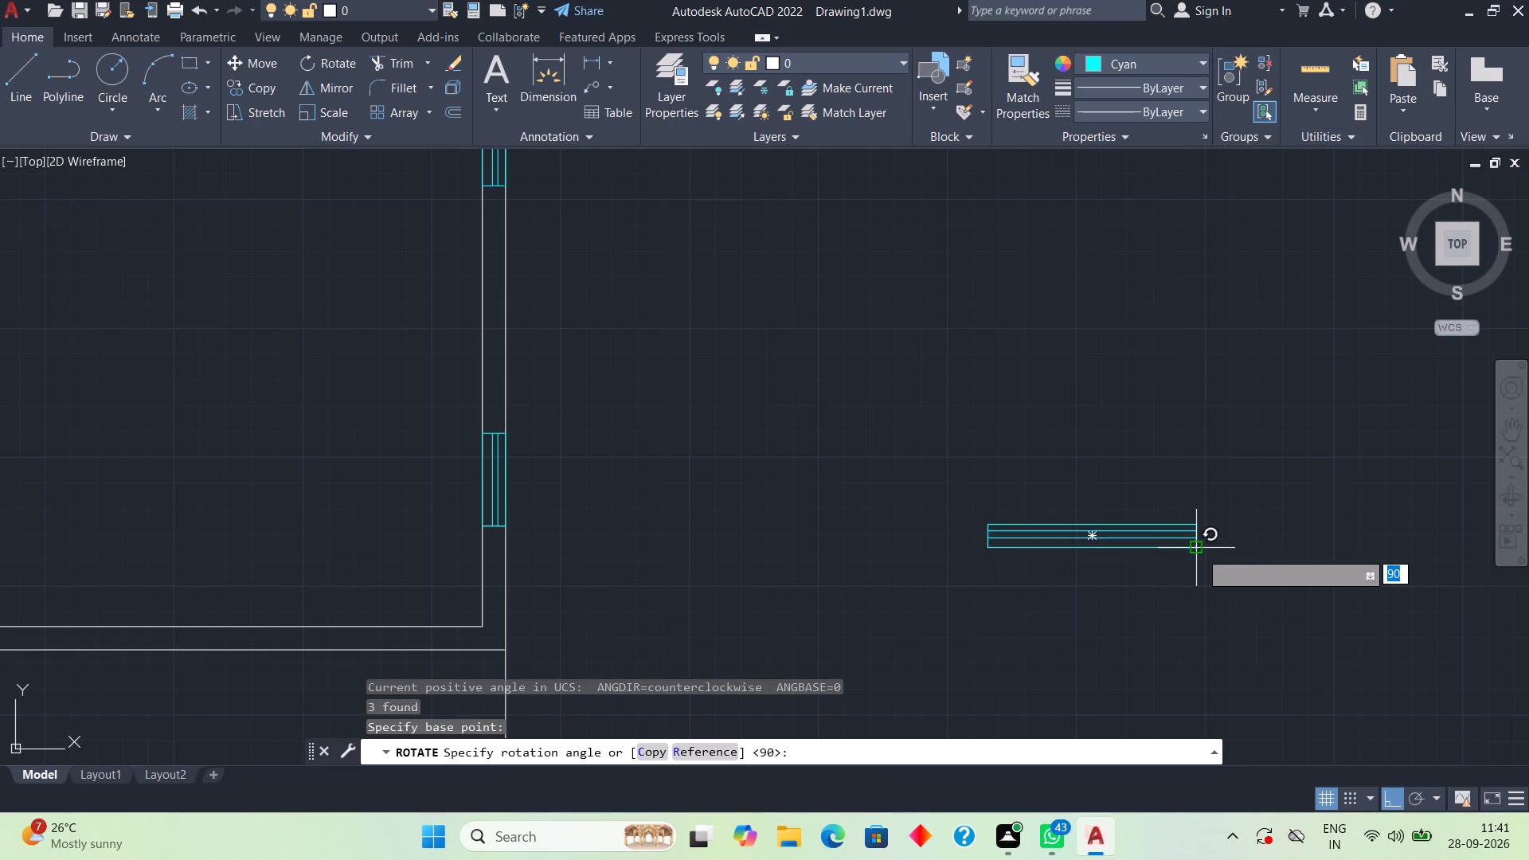
{"action": "left_click", "coordinate": [1021, 553]}
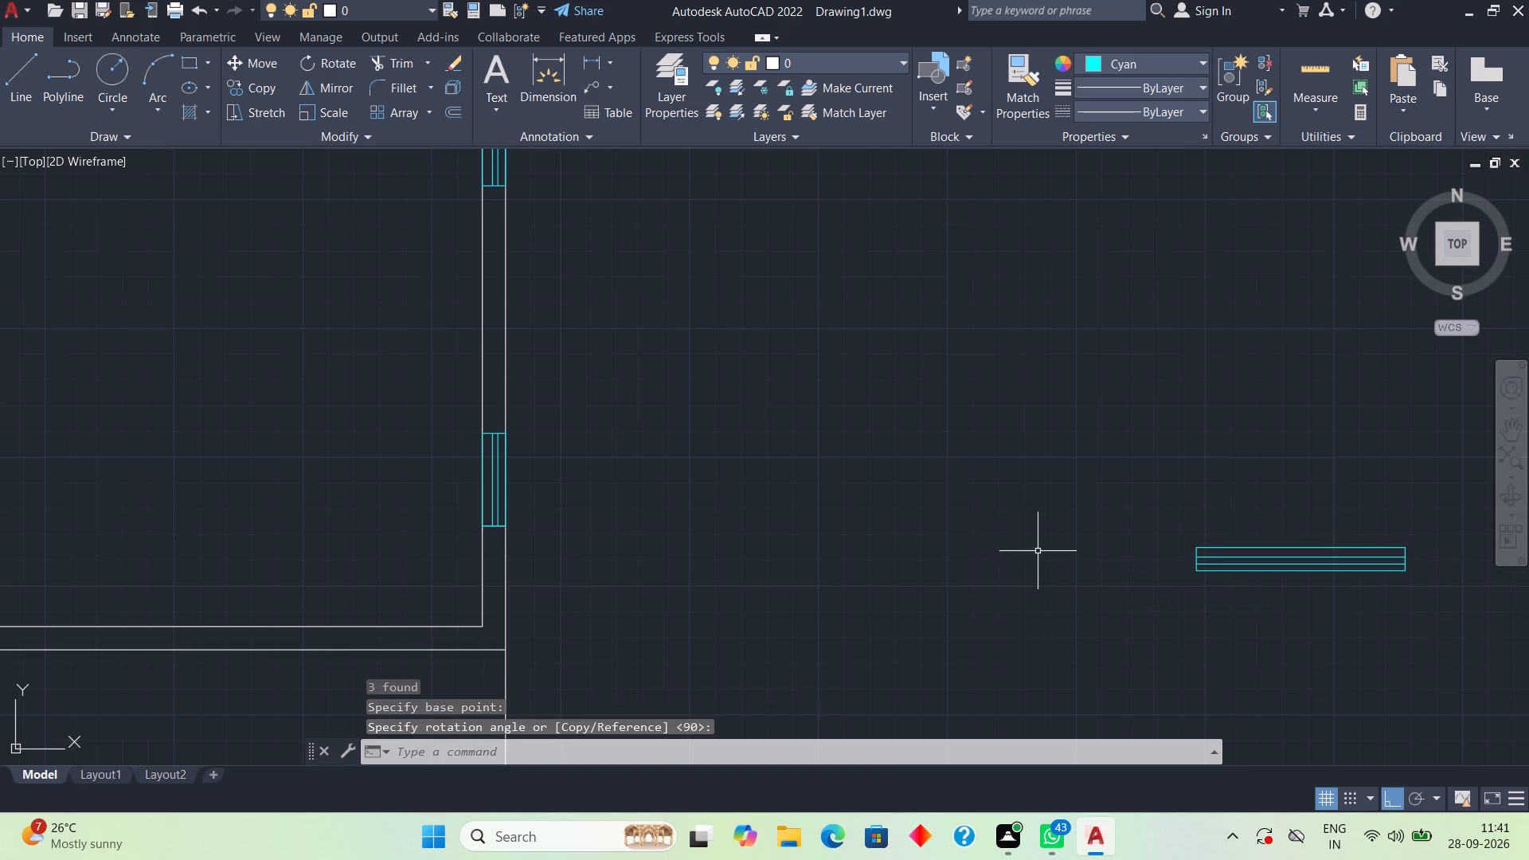
{"action": "key", "text": "space"}
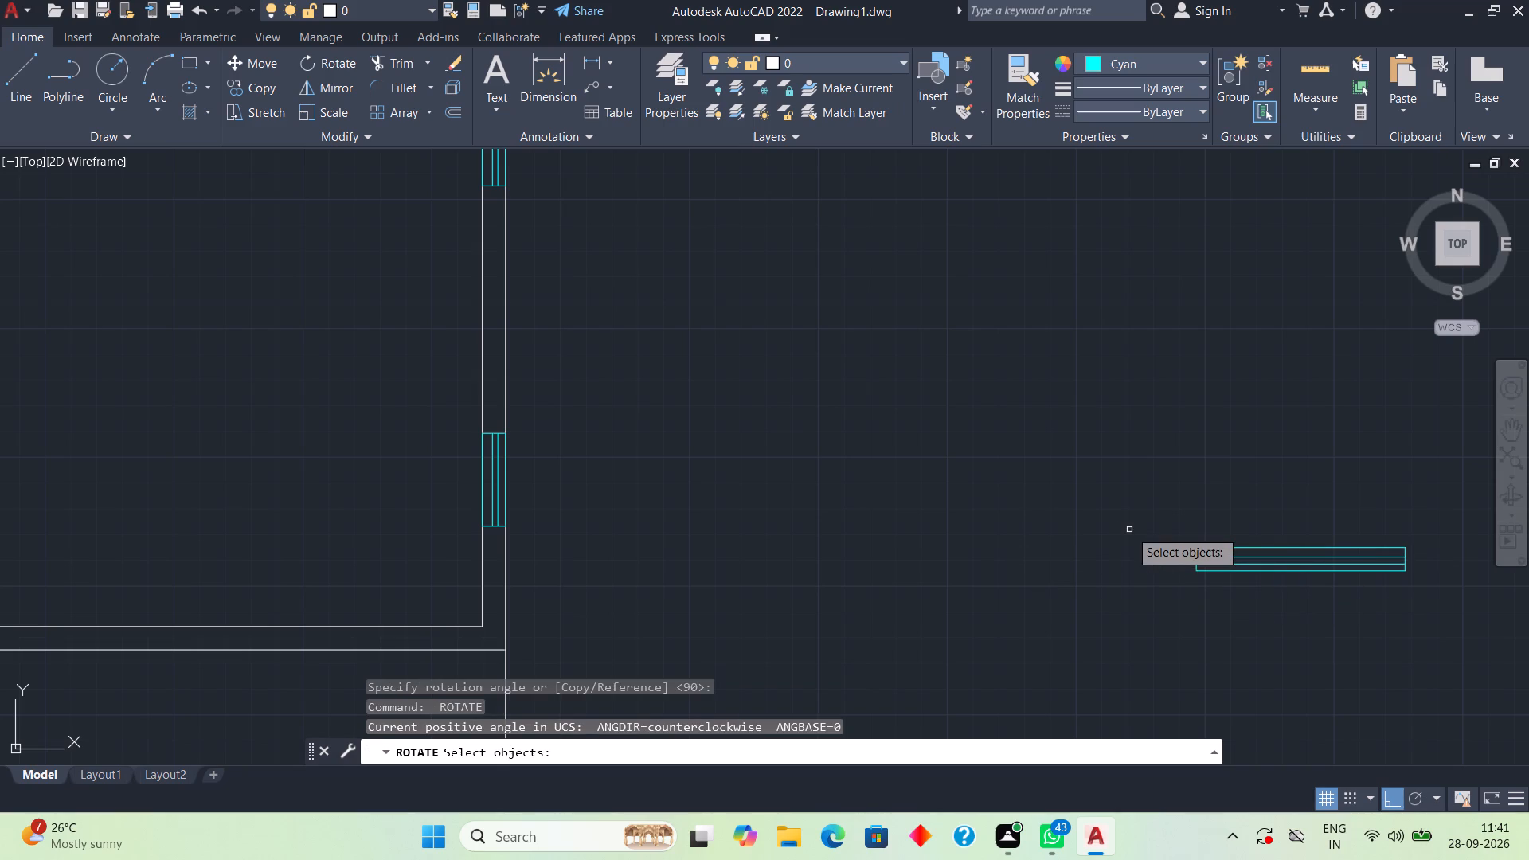
{"action": "key", "text": "grave"}
{"action": "key", "text": "Escape"}
Move the whole new cyan symbol by its lower-left corner into the large lower-right room's bottom wall, just right of the partition junction.
{"action": "left_click", "coordinate": [1129, 530]}
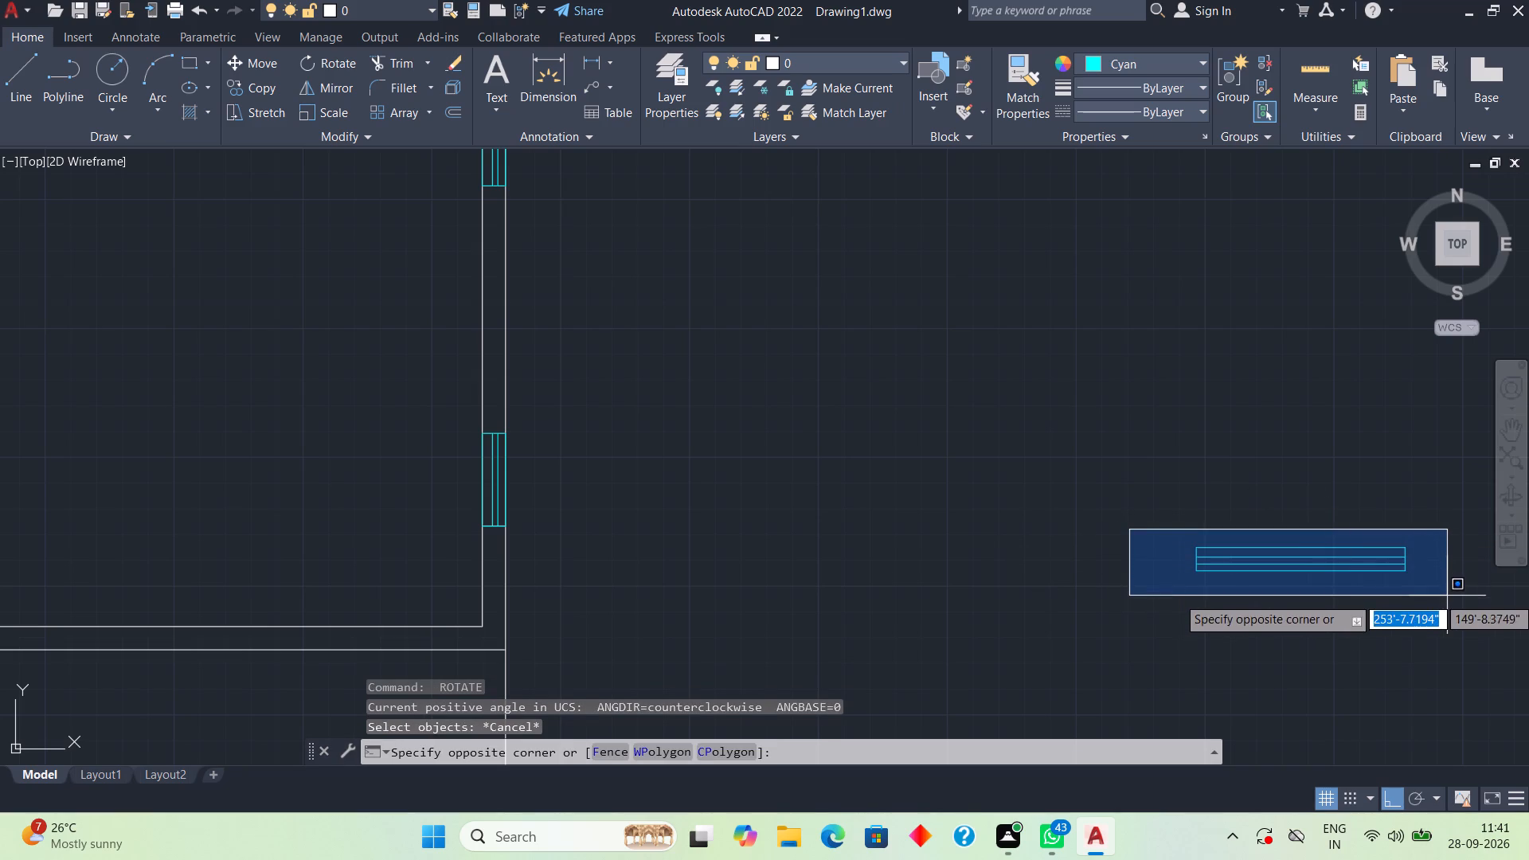
{"action": "left_click", "coordinate": [1447, 596]}
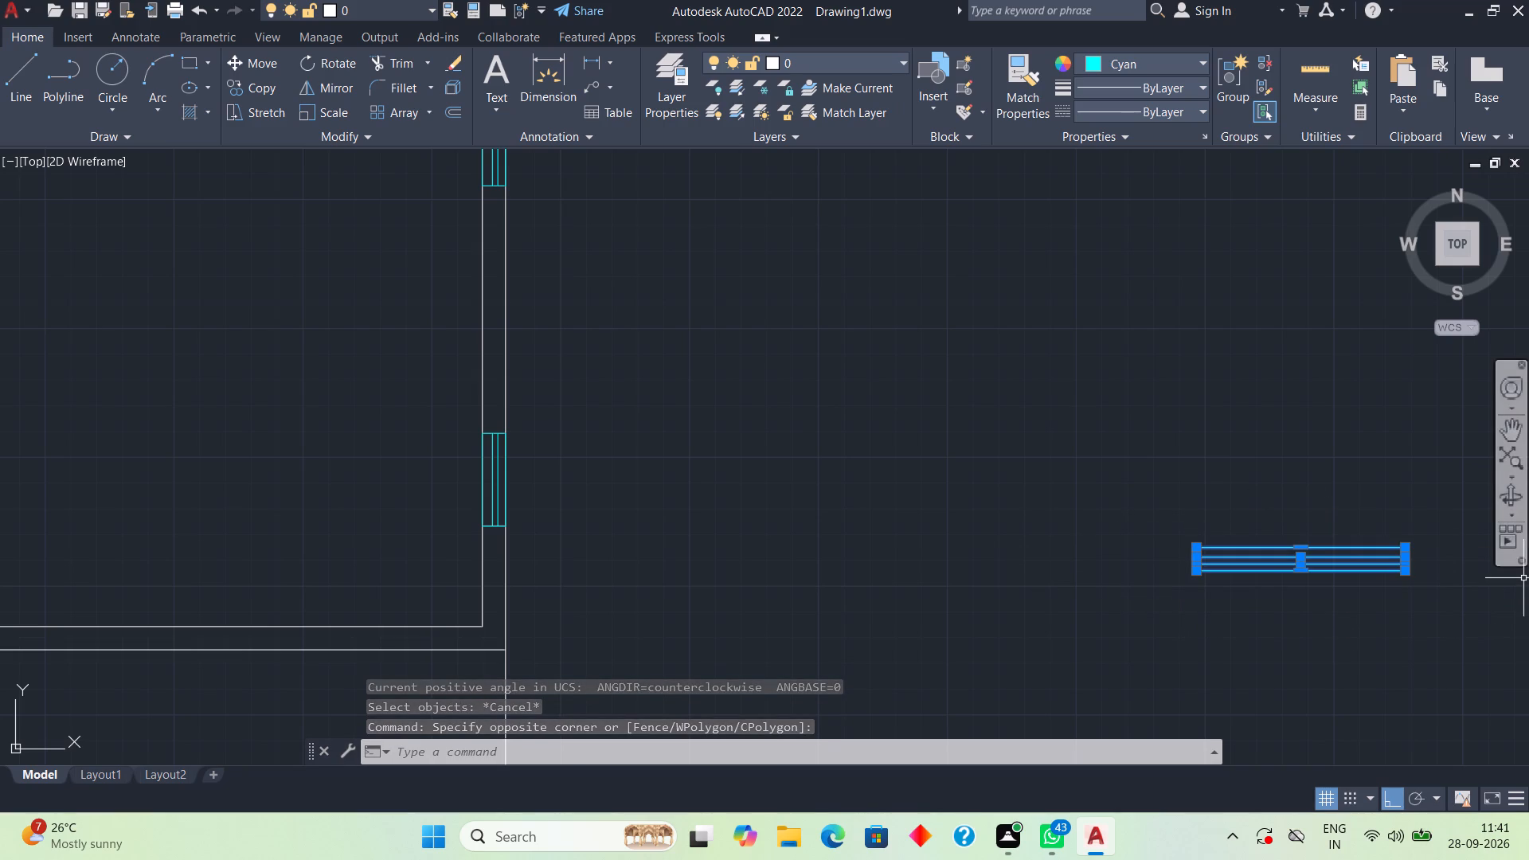
{"action": "key", "text": "m"}
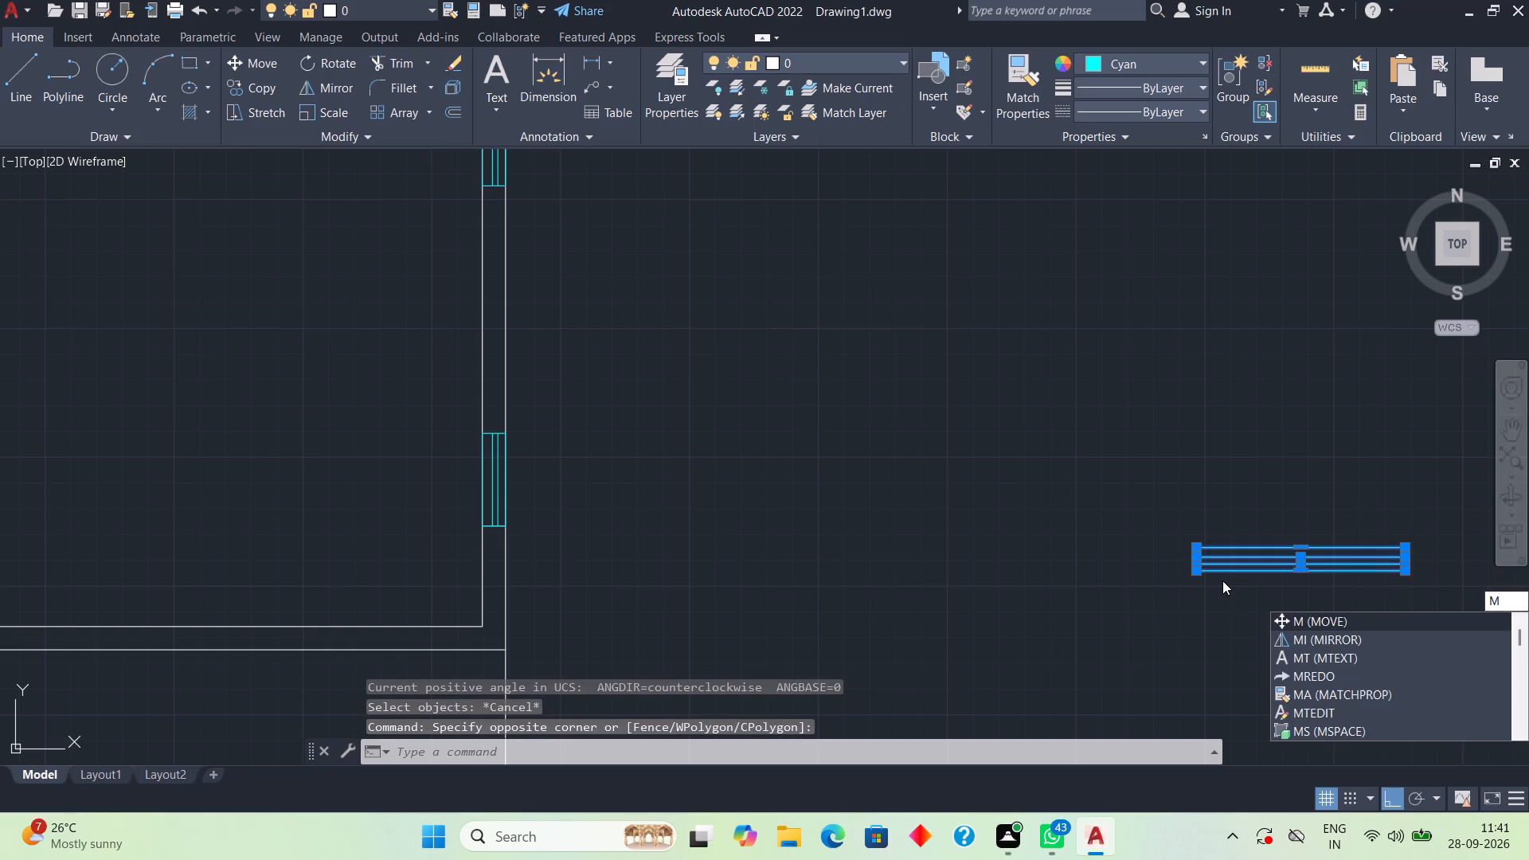
{"action": "key", "text": "space"}
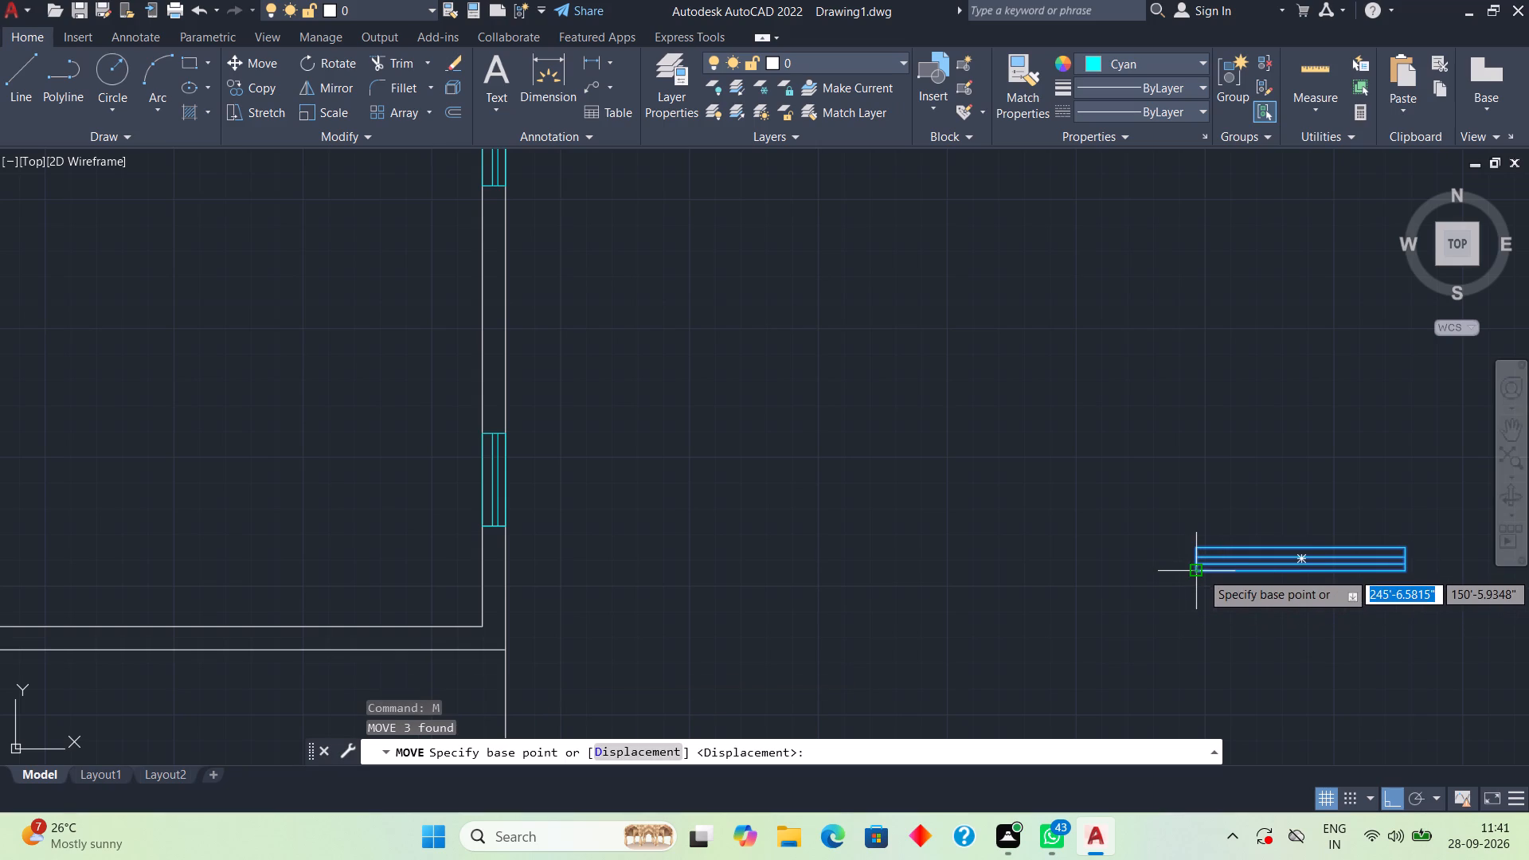
{"action": "left_click", "coordinate": [1201, 572]}
{"action": "scroll", "coordinate": [919, 578], "scroll_direction": "down", "scroll_amount": 4}
{"action": "scroll", "coordinate": [720, 623], "scroll_direction": "up", "scroll_amount": 4}
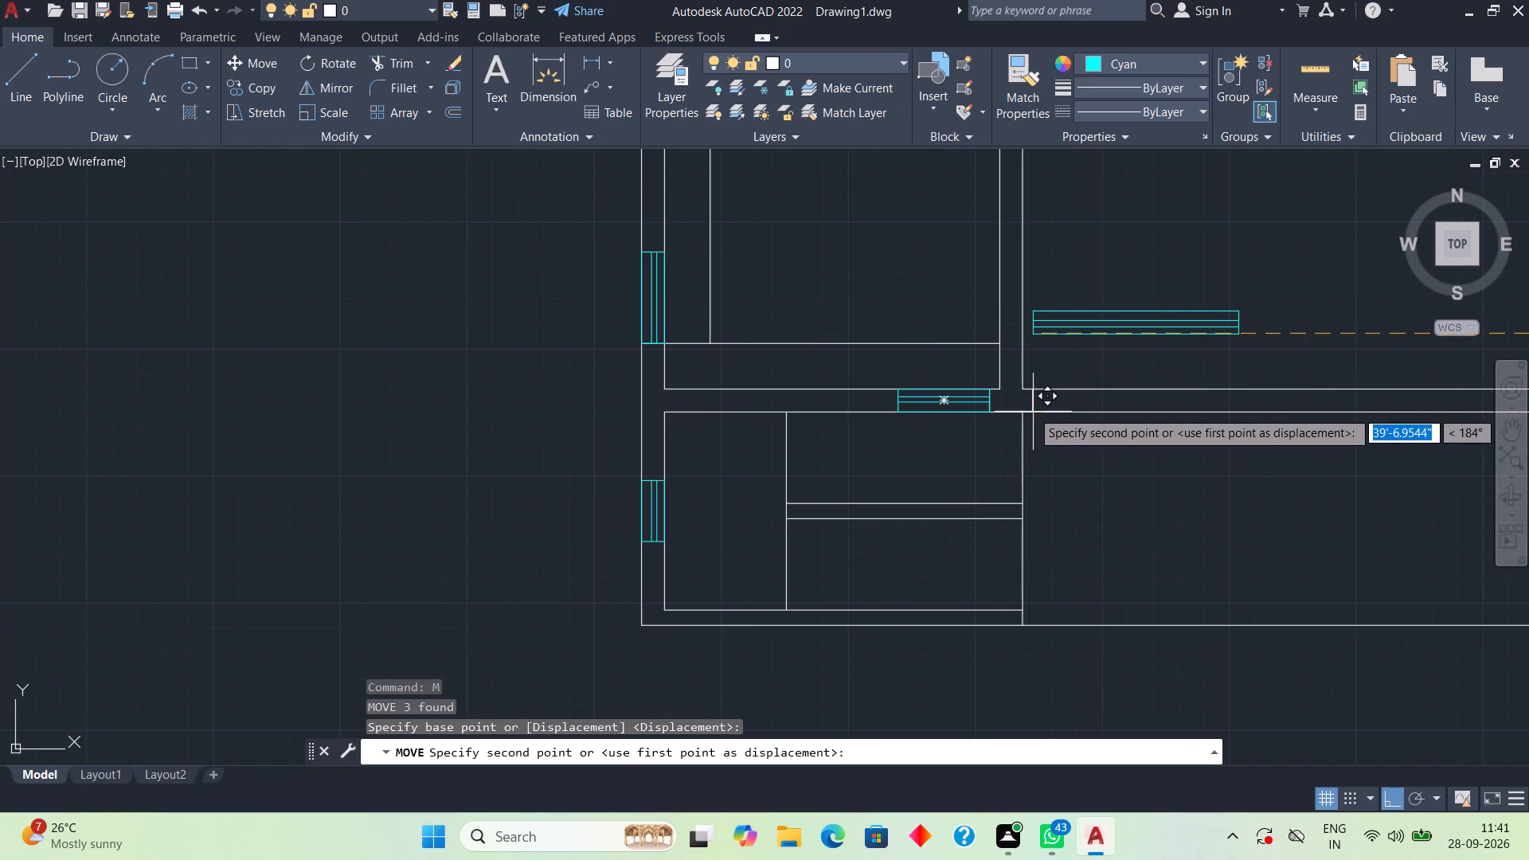
{"action": "left_click", "coordinate": [1031, 406]}
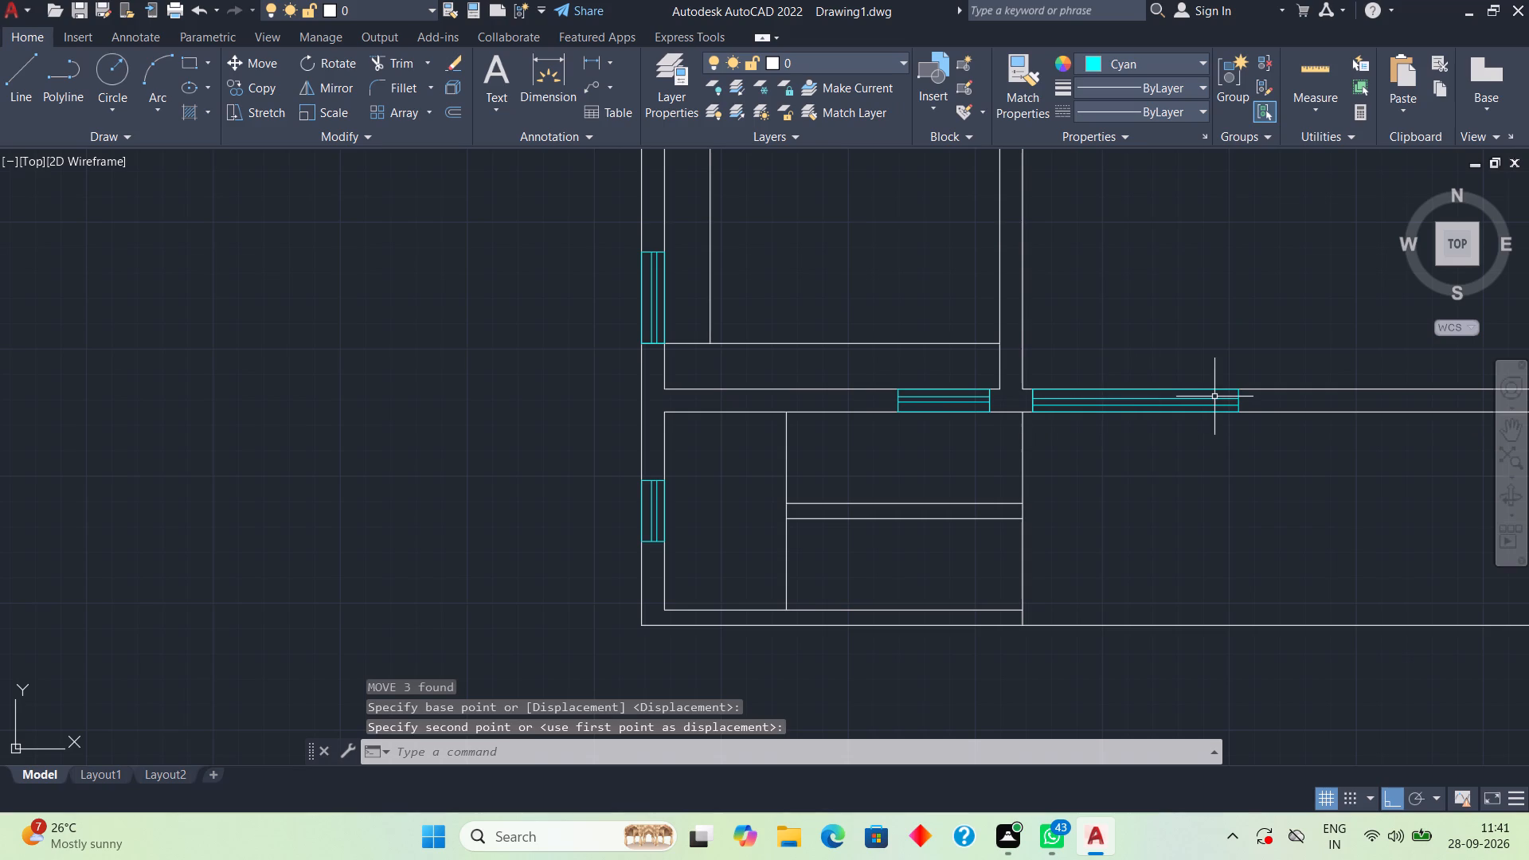
Delete the leftover small cyan window symbol lying outside the plan, beside its upper-right part.
{"action": "scroll", "coordinate": [1134, 564], "scroll_direction": "down", "scroll_amount": 3}
{"action": "scroll", "coordinate": [1320, 424], "scroll_direction": "down", "scroll_amount": 1}
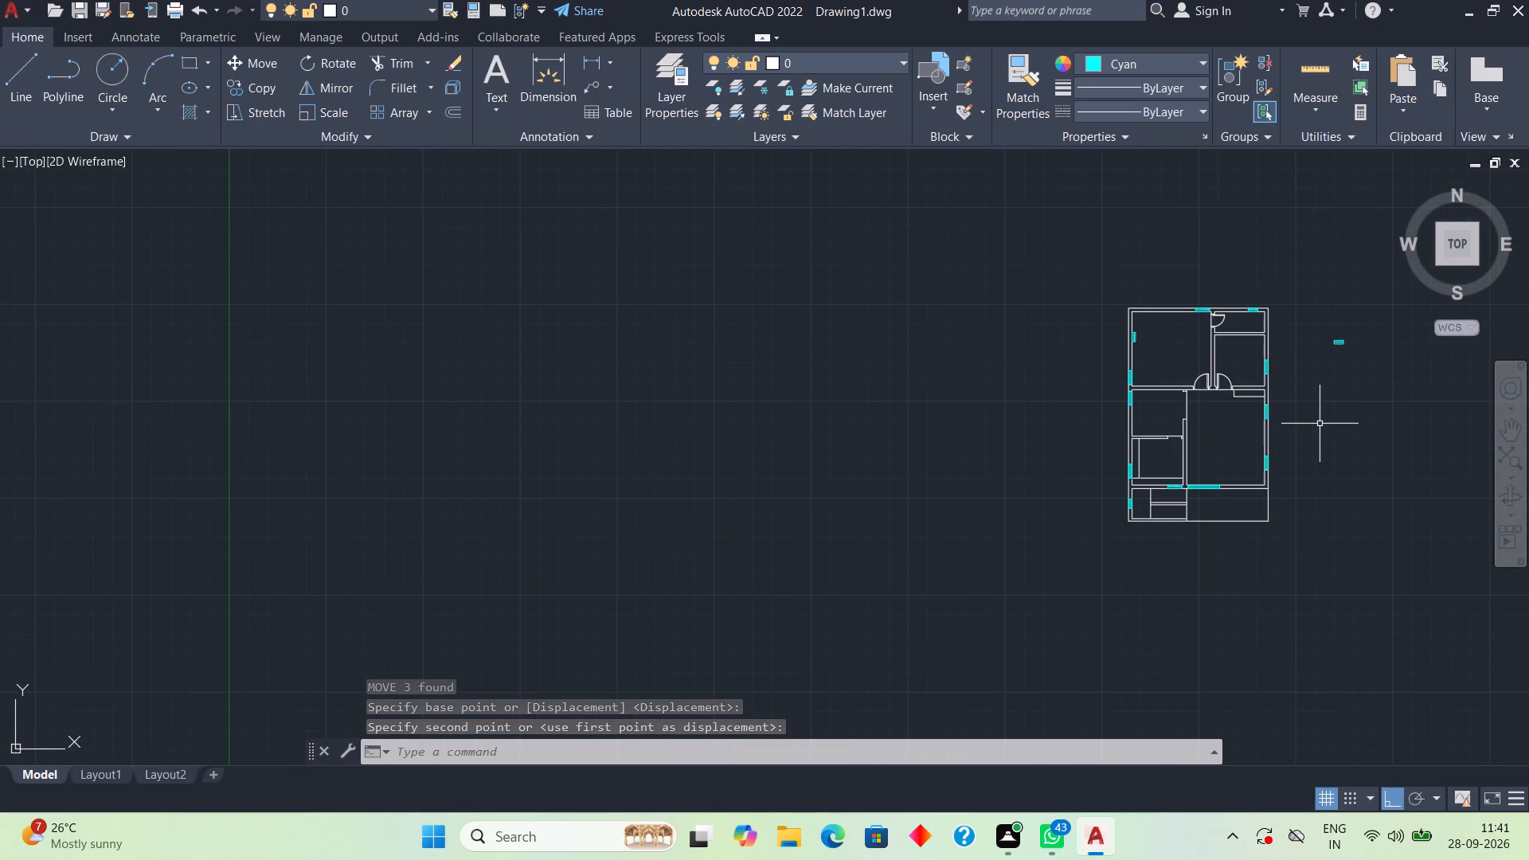
{"action": "middle_click_drag", "start_coordinate": [1320, 424], "coordinate": [1199, 425]}
{"action": "scroll", "coordinate": [1192, 428], "scroll_direction": "up", "scroll_amount": 2}
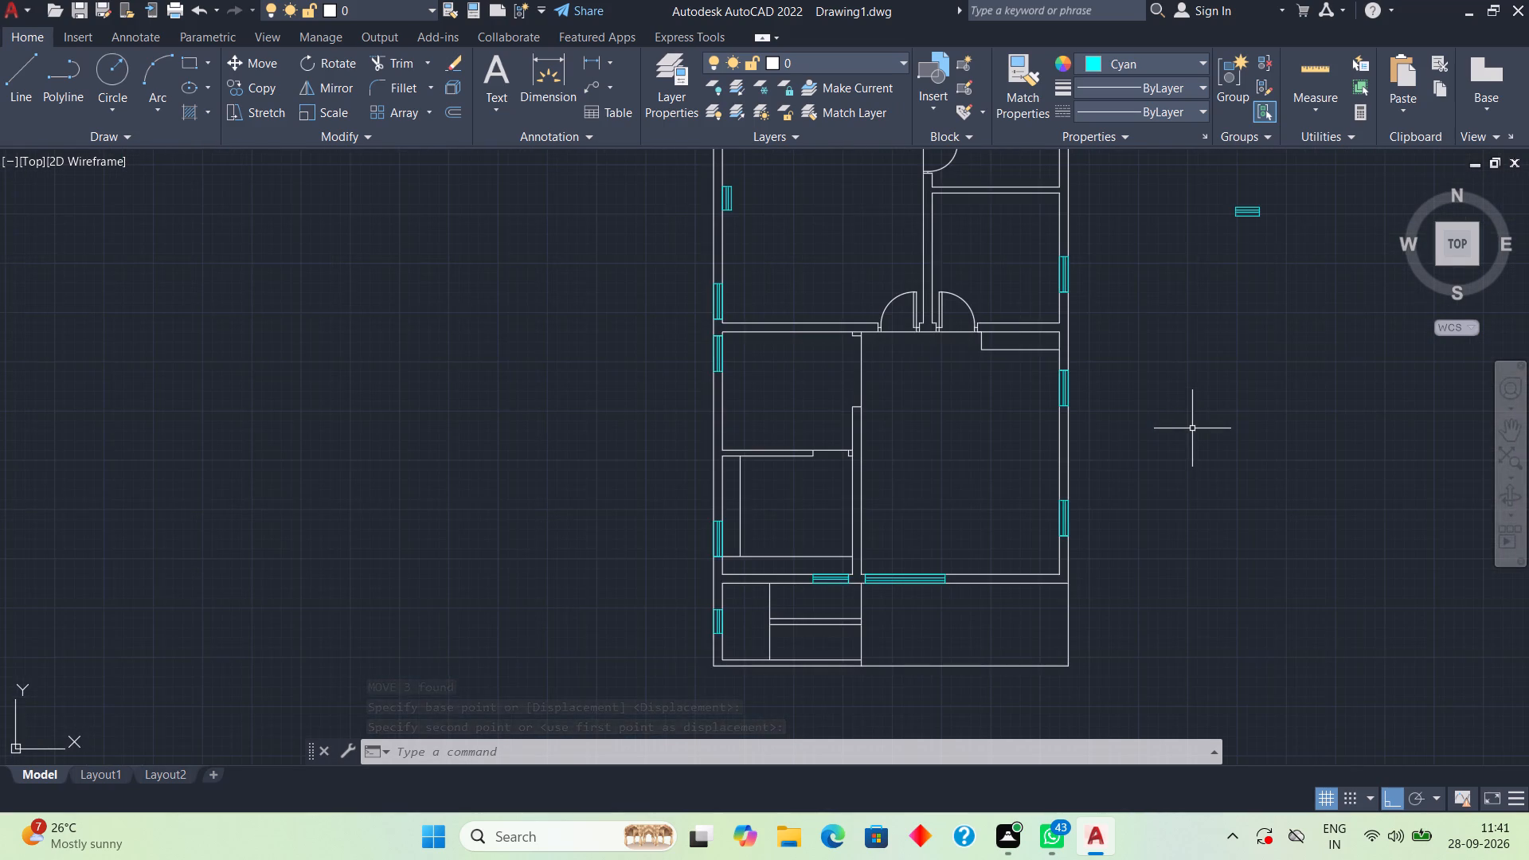
{"action": "scroll", "coordinate": [1192, 428], "scroll_direction": "down", "scroll_amount": 1}
{"action": "left_click", "coordinate": [1190, 276]}
{"action": "left_click", "coordinate": [1257, 338]}
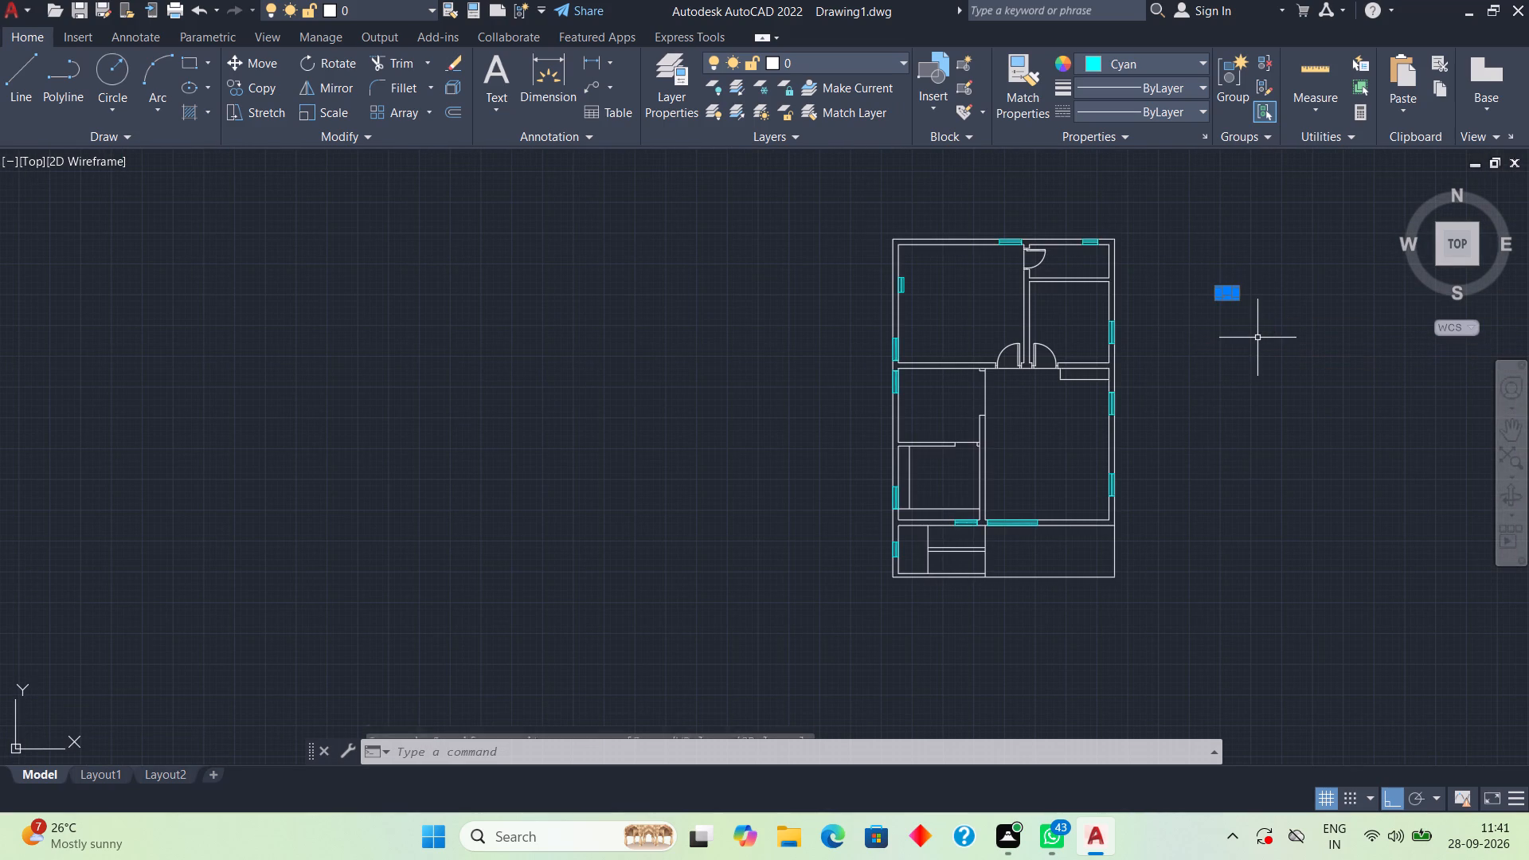
{"action": "key", "text": "Delete"}
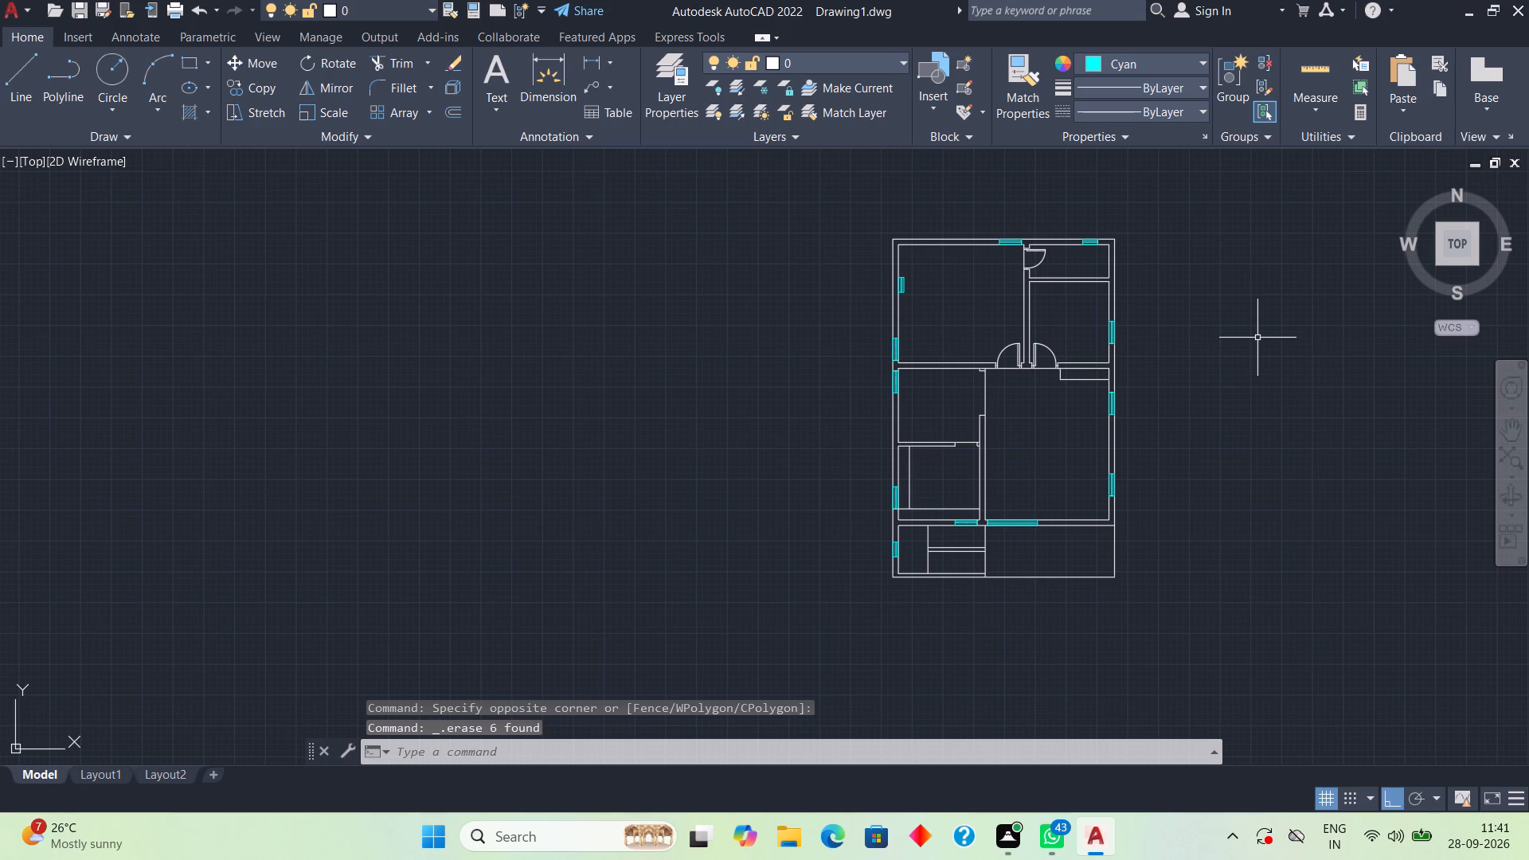
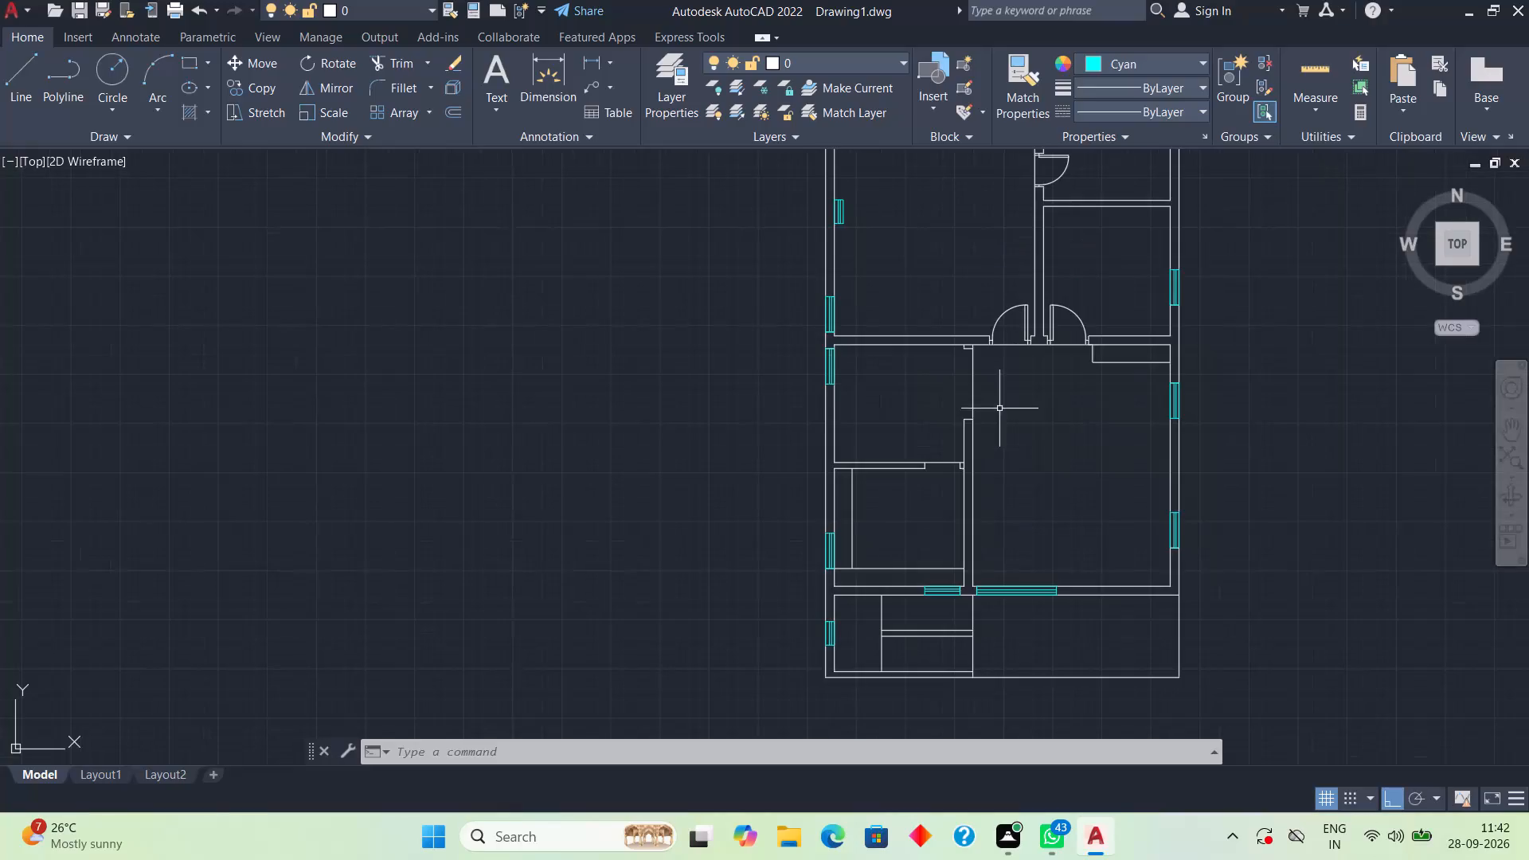
Measure the large lower-right room's bottom wall from its inner right corner to the new window with a temporary dimension.
{"action": "scroll", "coordinate": [1160, 717], "scroll_direction": "up", "scroll_amount": 1}
{"action": "middle_click_drag", "start_coordinate": [944, 448], "coordinate": [938, 445]}
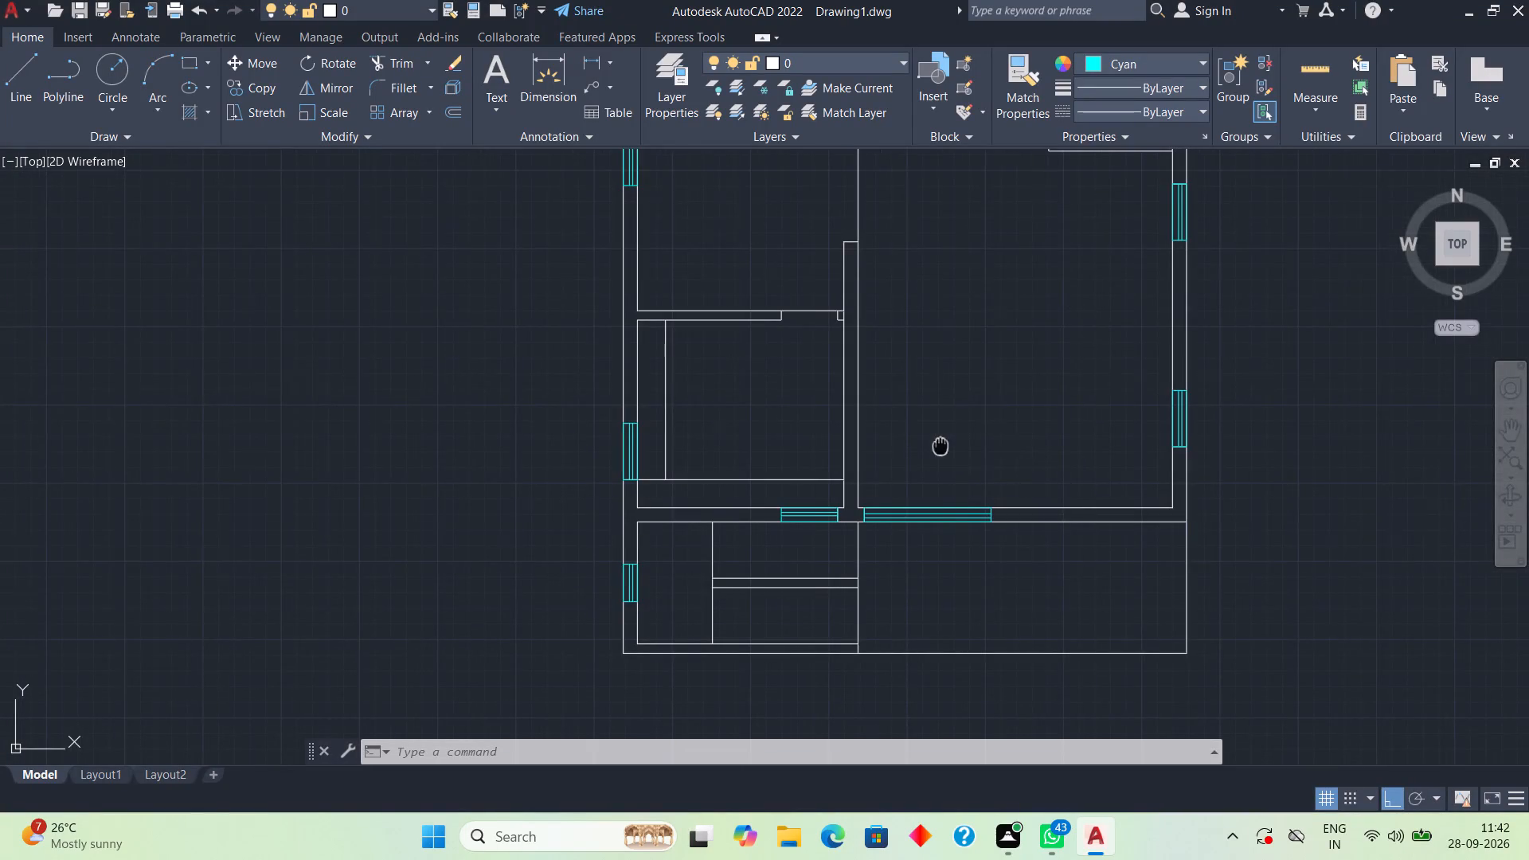
{"action": "middle_click_drag", "start_coordinate": [938, 445], "coordinate": [742, 380]}
{"action": "scroll", "coordinate": [819, 475], "scroll_direction": "up", "scroll_amount": 2}
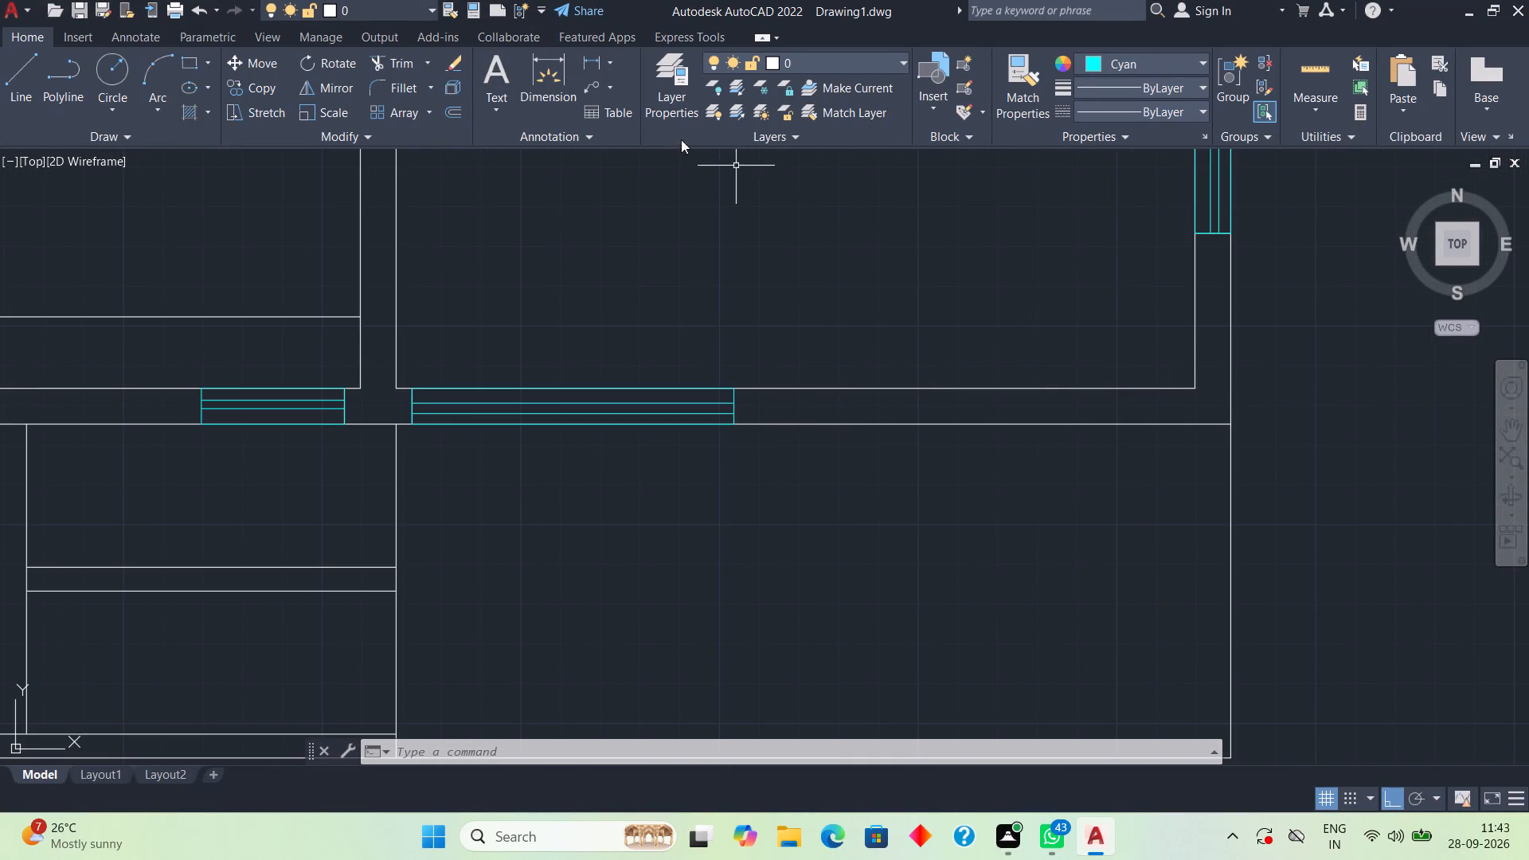
{"action": "left_click", "coordinate": [531, 81]}
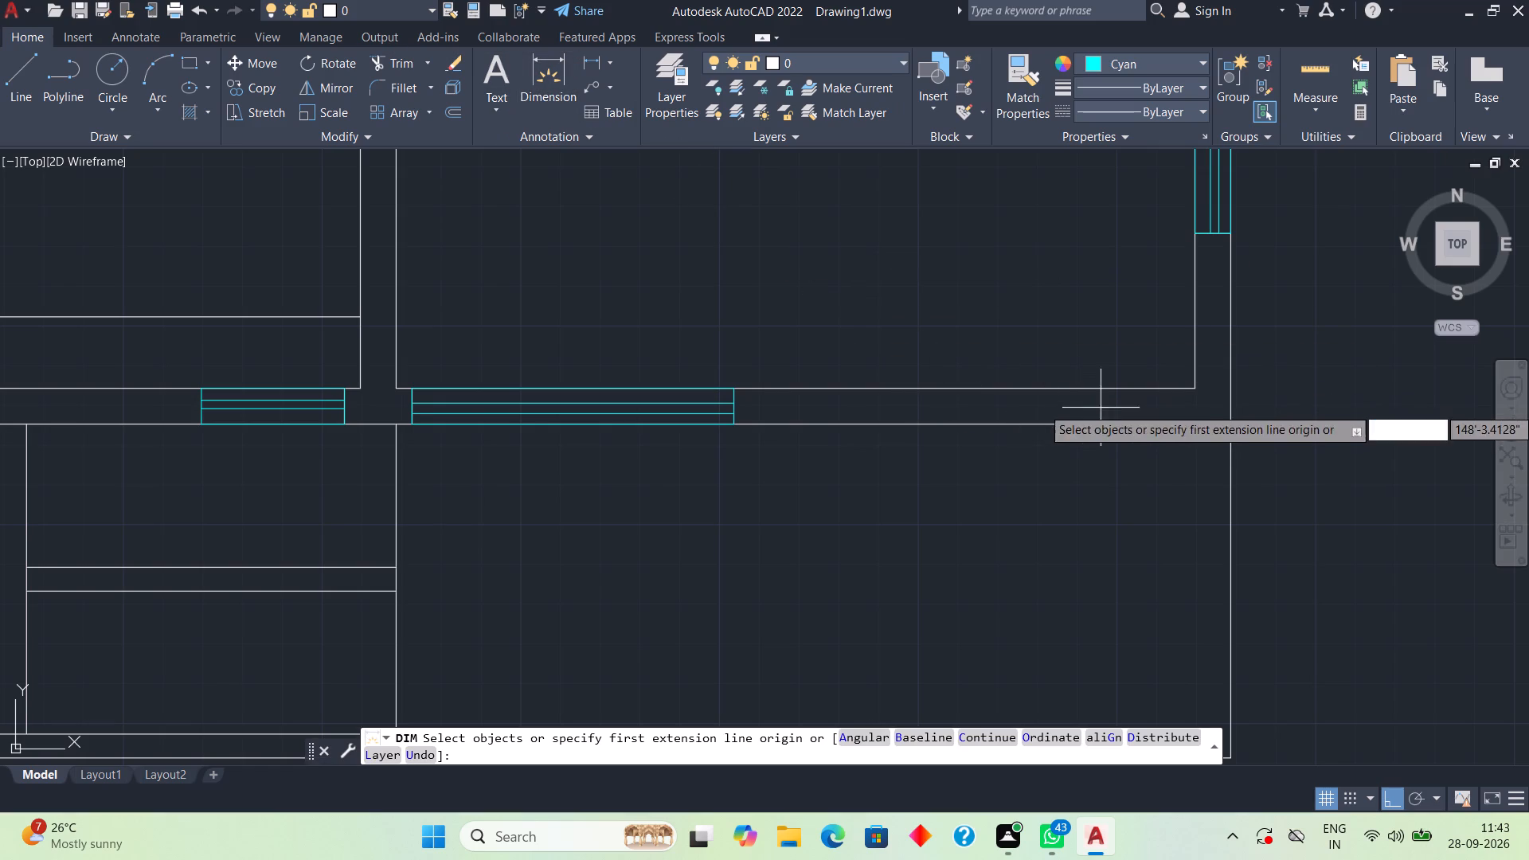
{"action": "left_click", "coordinate": [1194, 388]}
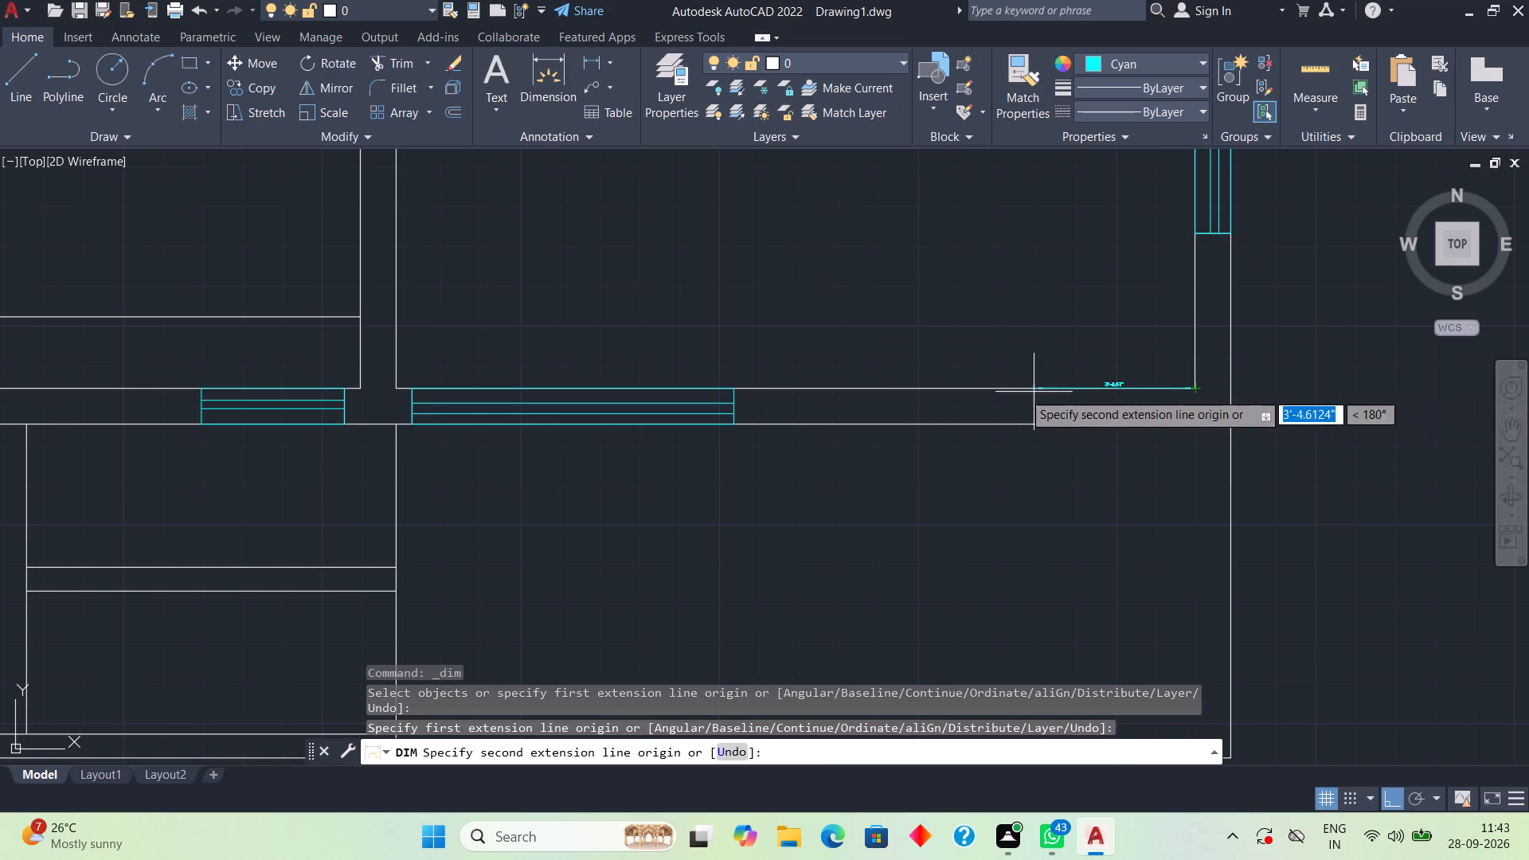
{"action": "left_click", "coordinate": [730, 387]}
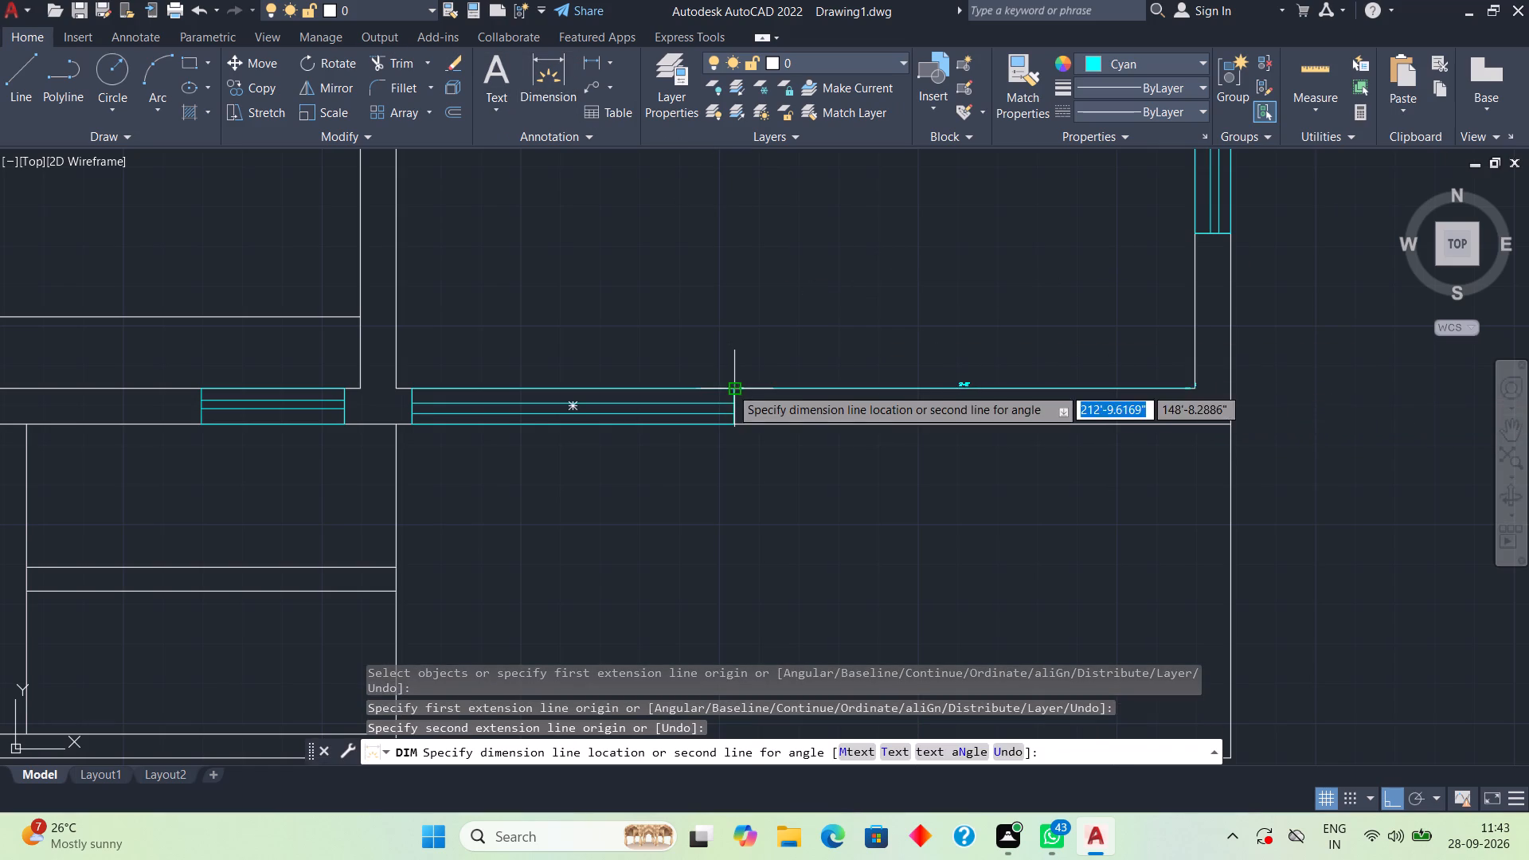
{"action": "scroll", "coordinate": [943, 376], "scroll_direction": "up", "scroll_amount": 3}
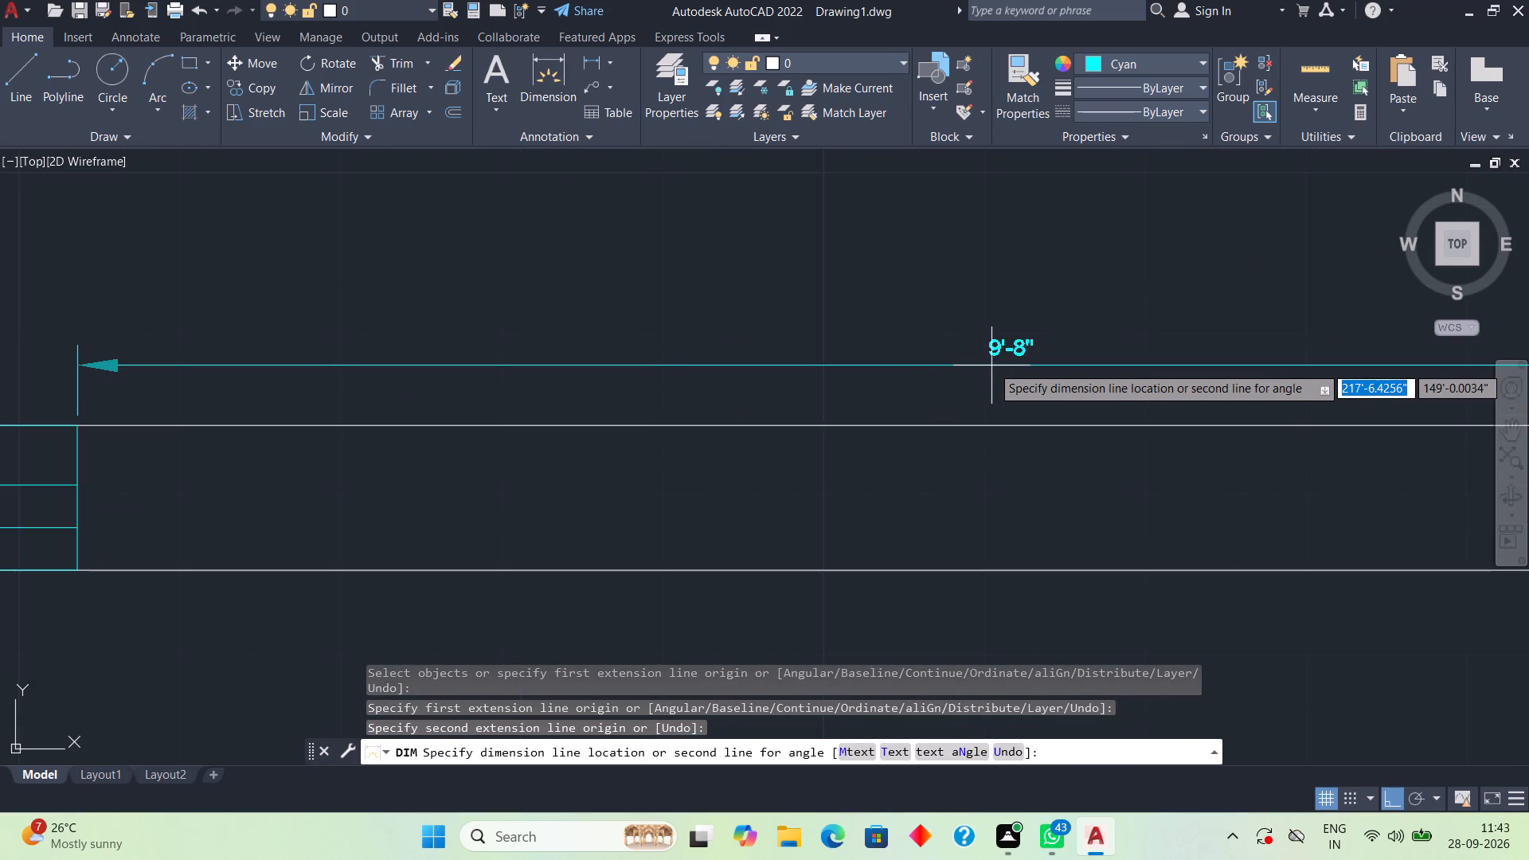
{"action": "scroll", "coordinate": [991, 365], "scroll_direction": "up", "scroll_amount": 1}
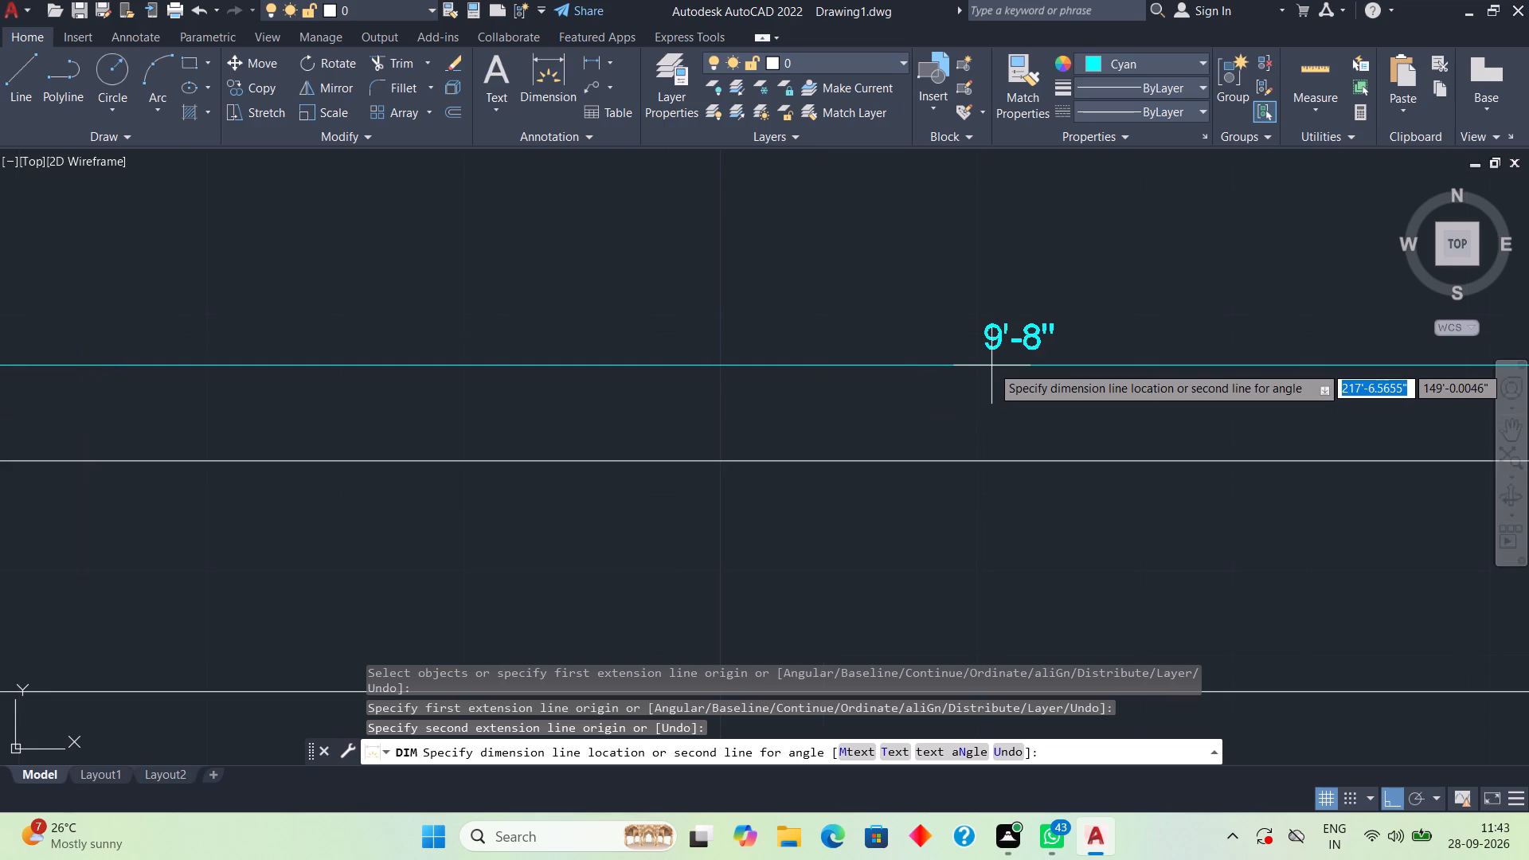
{"action": "scroll", "coordinate": [991, 365], "scroll_direction": "up", "scroll_amount": 1}
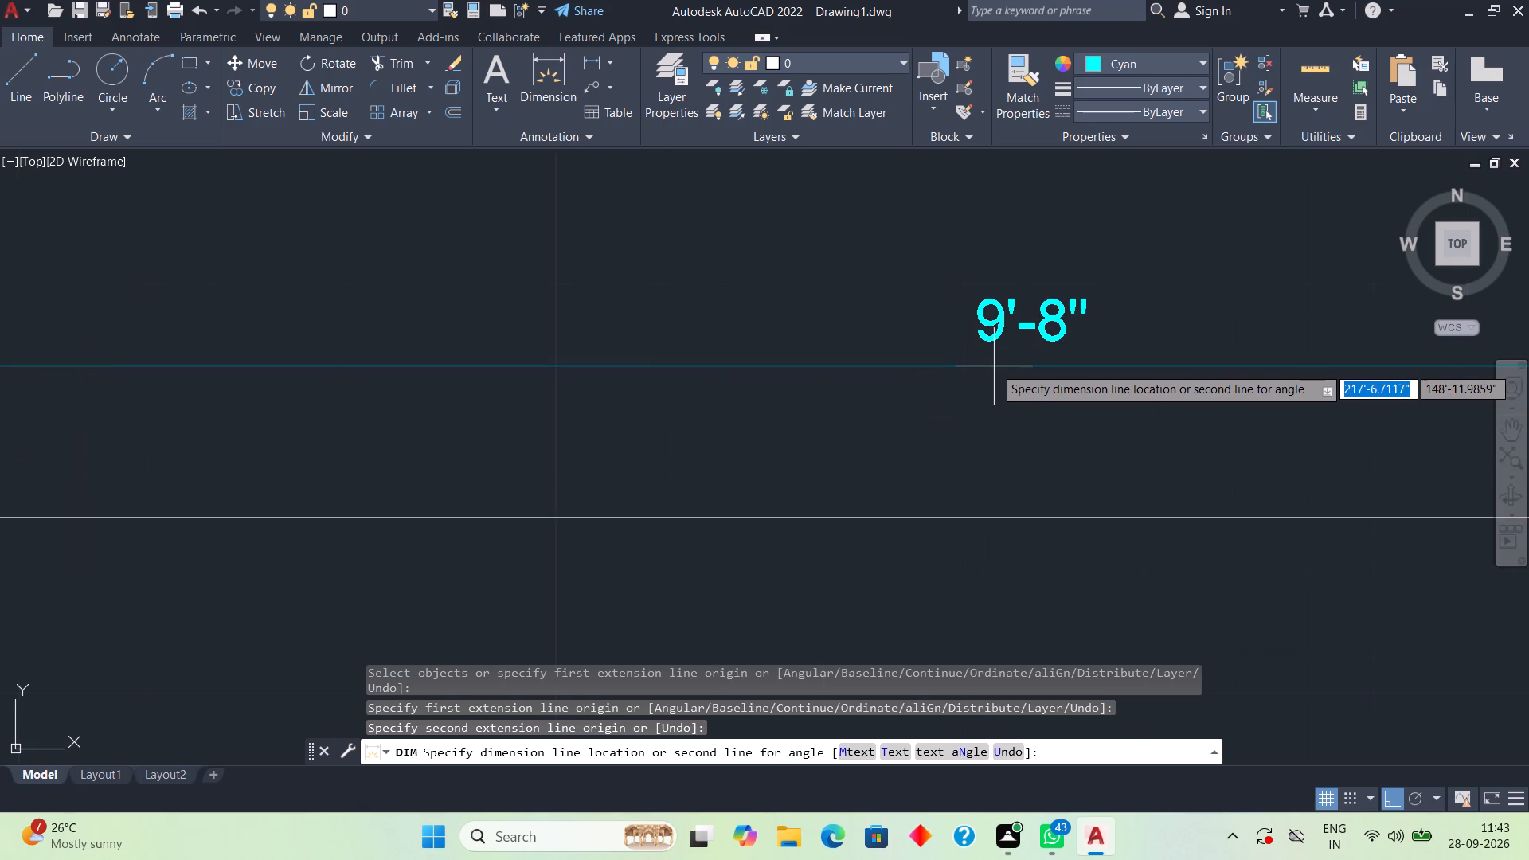
{"action": "key", "text": "space"}
Draw a horizontal helper line from the midpoint of the new window's right end to the right wall's inner face line.
{"action": "scroll", "coordinate": [1128, 608], "scroll_direction": "down", "scroll_amount": 2}
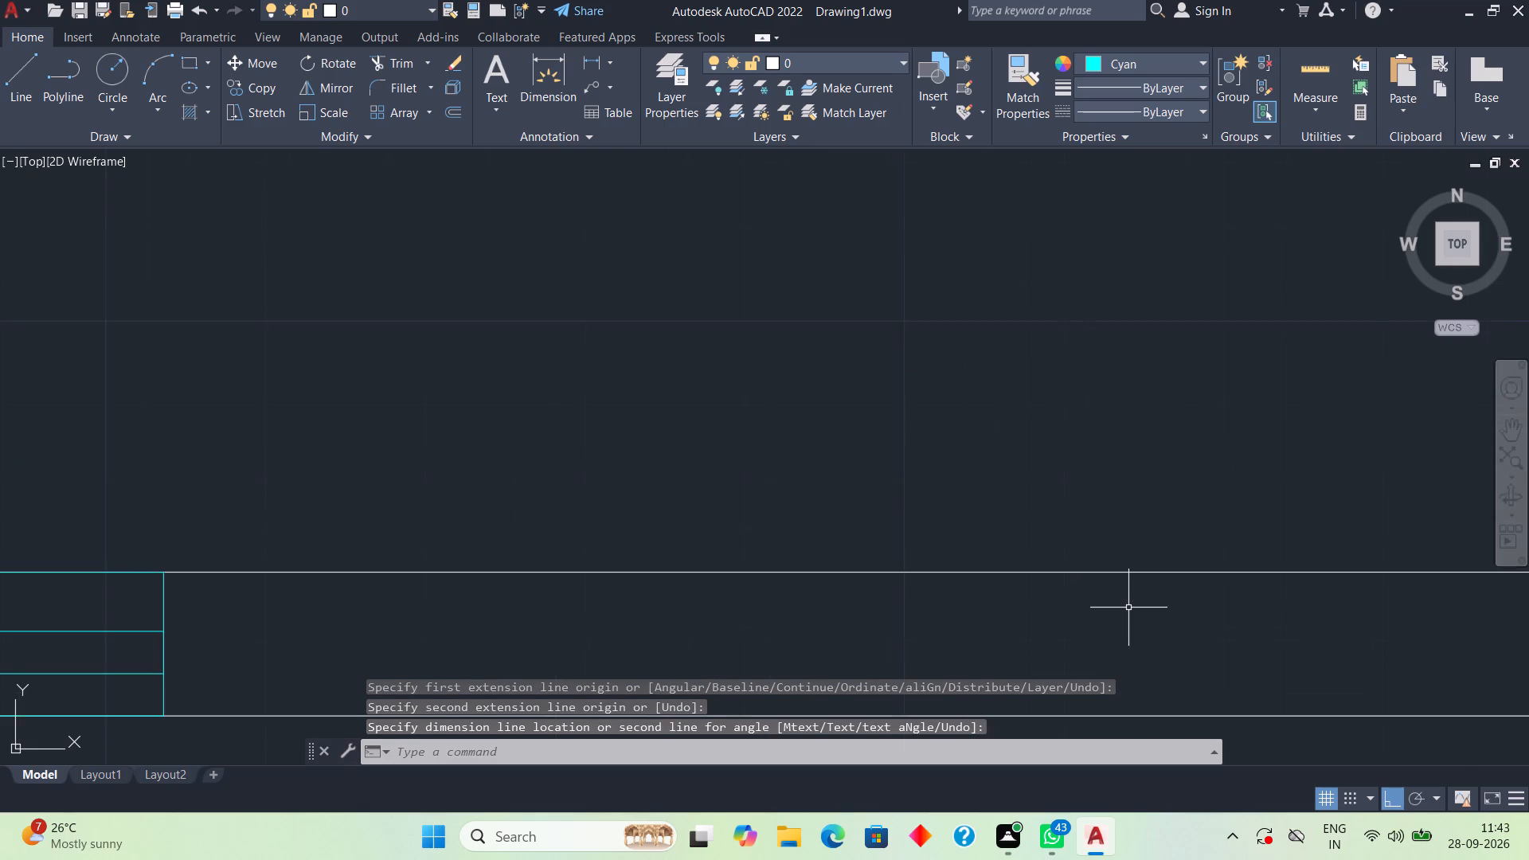
{"action": "scroll", "coordinate": [1128, 608], "scroll_direction": "down", "scroll_amount": 3}
{"action": "middle_click_drag", "start_coordinate": [1131, 608], "coordinate": [1062, 441]}
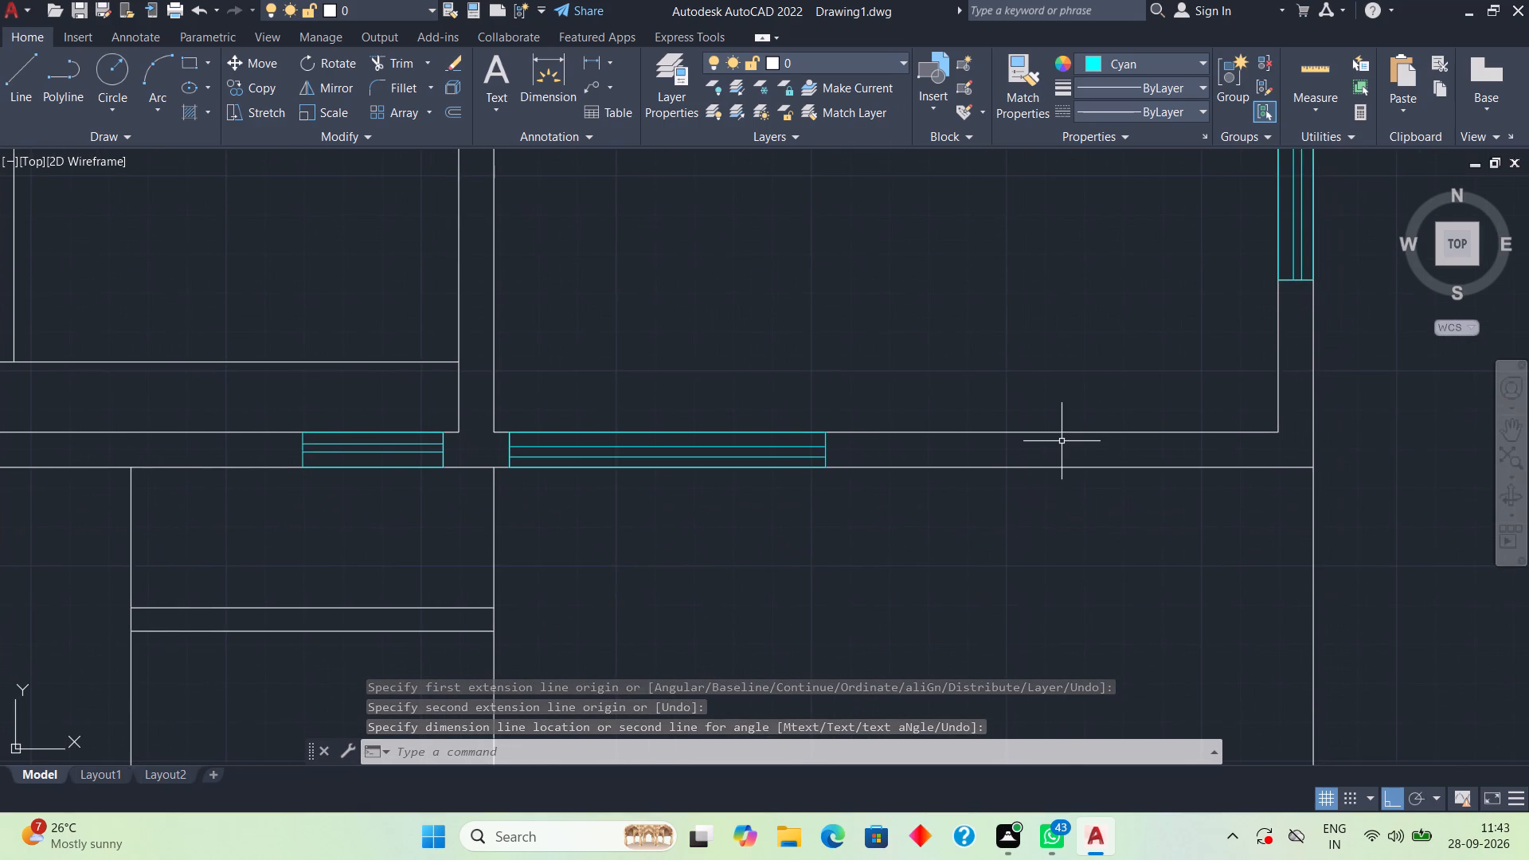
{"action": "scroll", "coordinate": [1062, 441], "scroll_direction": "up", "scroll_amount": 2}
{"action": "scroll", "coordinate": [1058, 447], "scroll_direction": "down", "scroll_amount": 2}
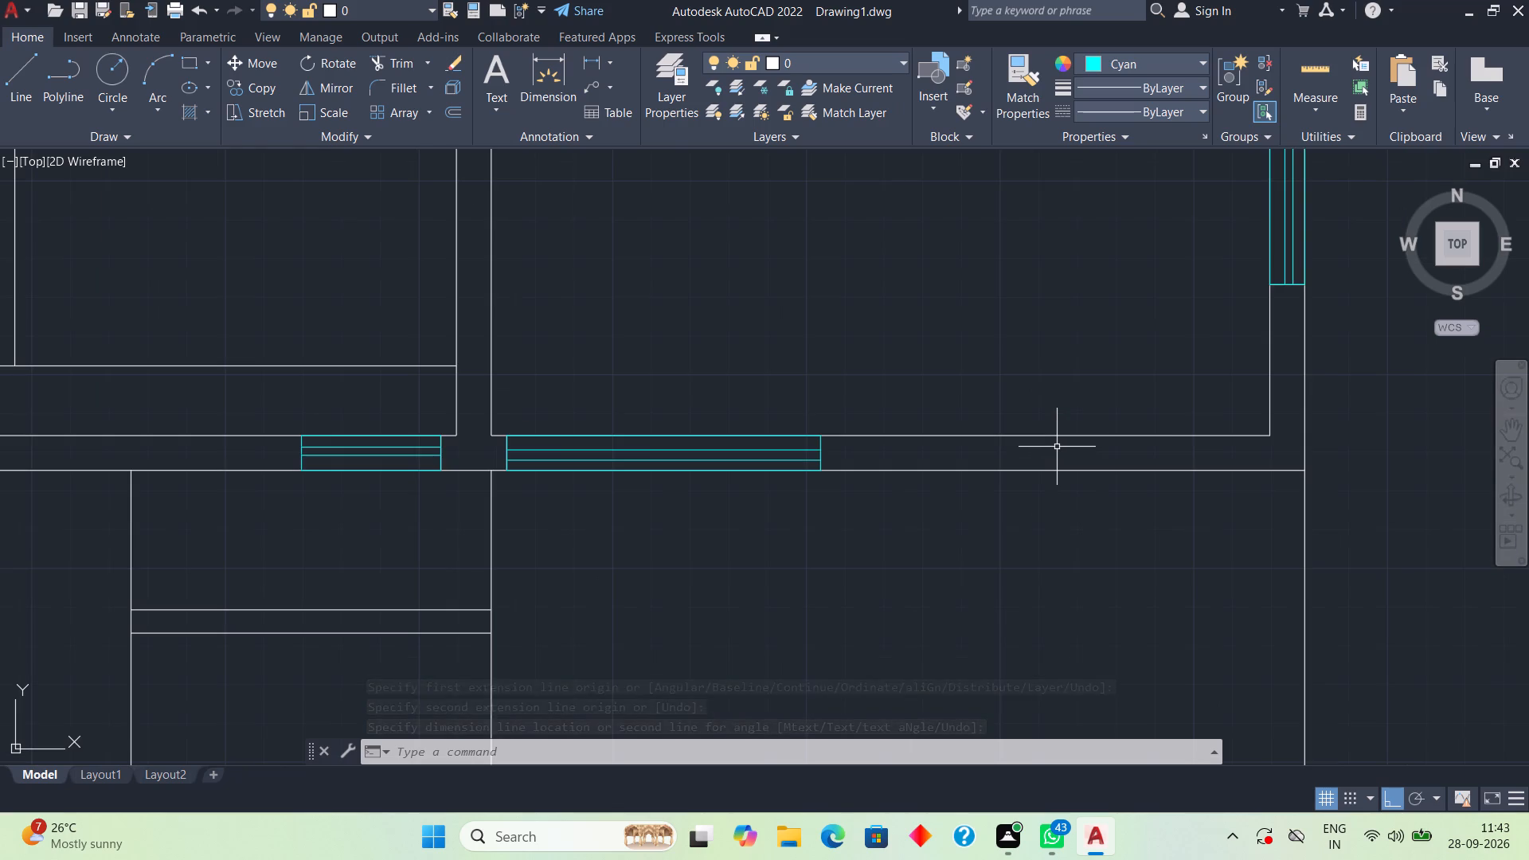
{"action": "middle_click_drag", "start_coordinate": [1135, 444], "coordinate": [1007, 328]}
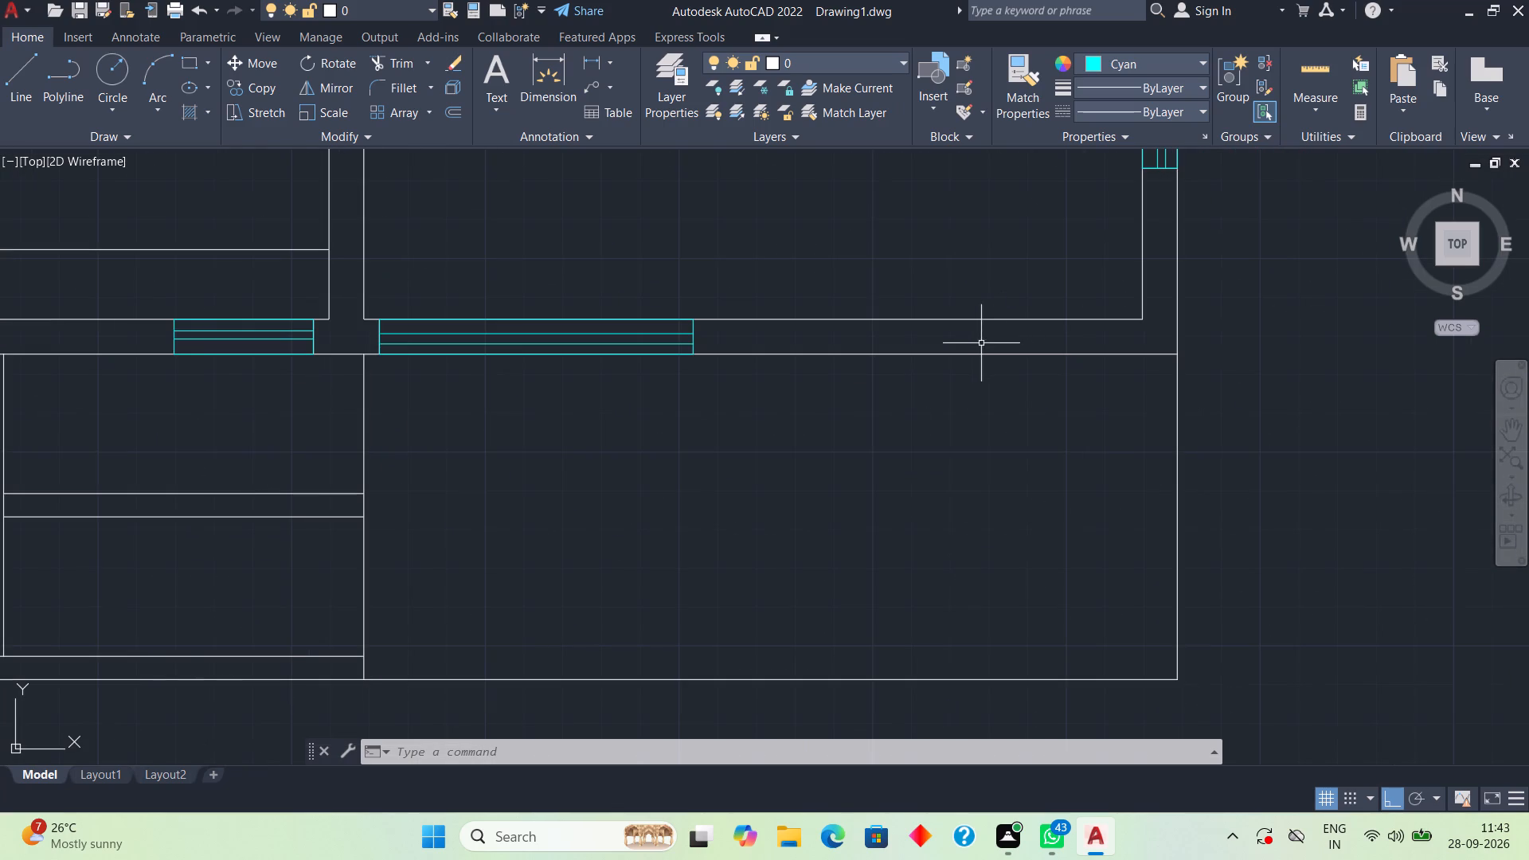
{"action": "type", "text": "l"}
{"action": "key", "text": "space"}
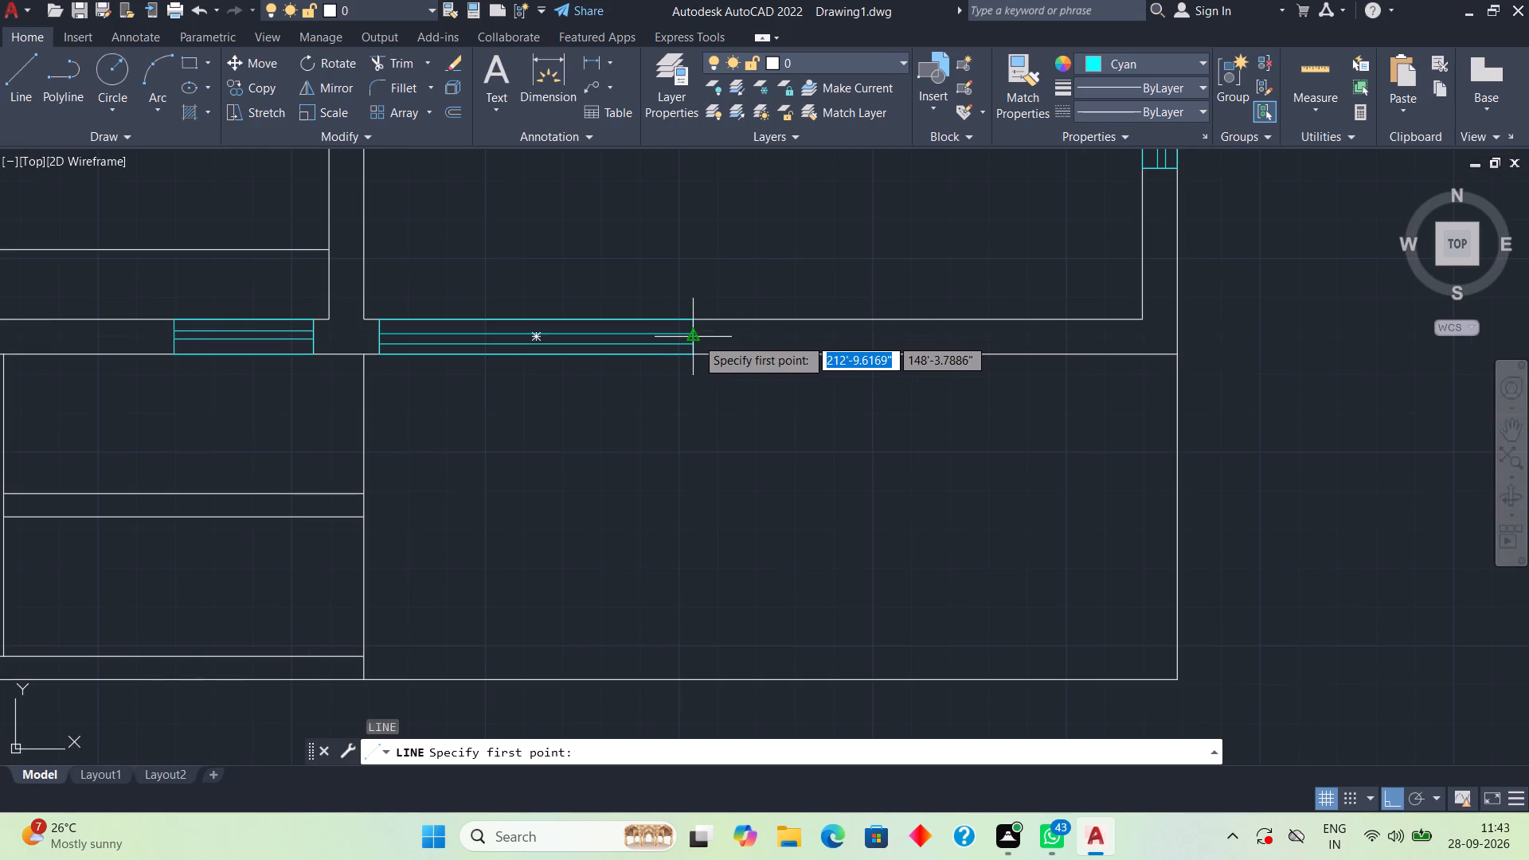
{"action": "left_click", "coordinate": [694, 340]}
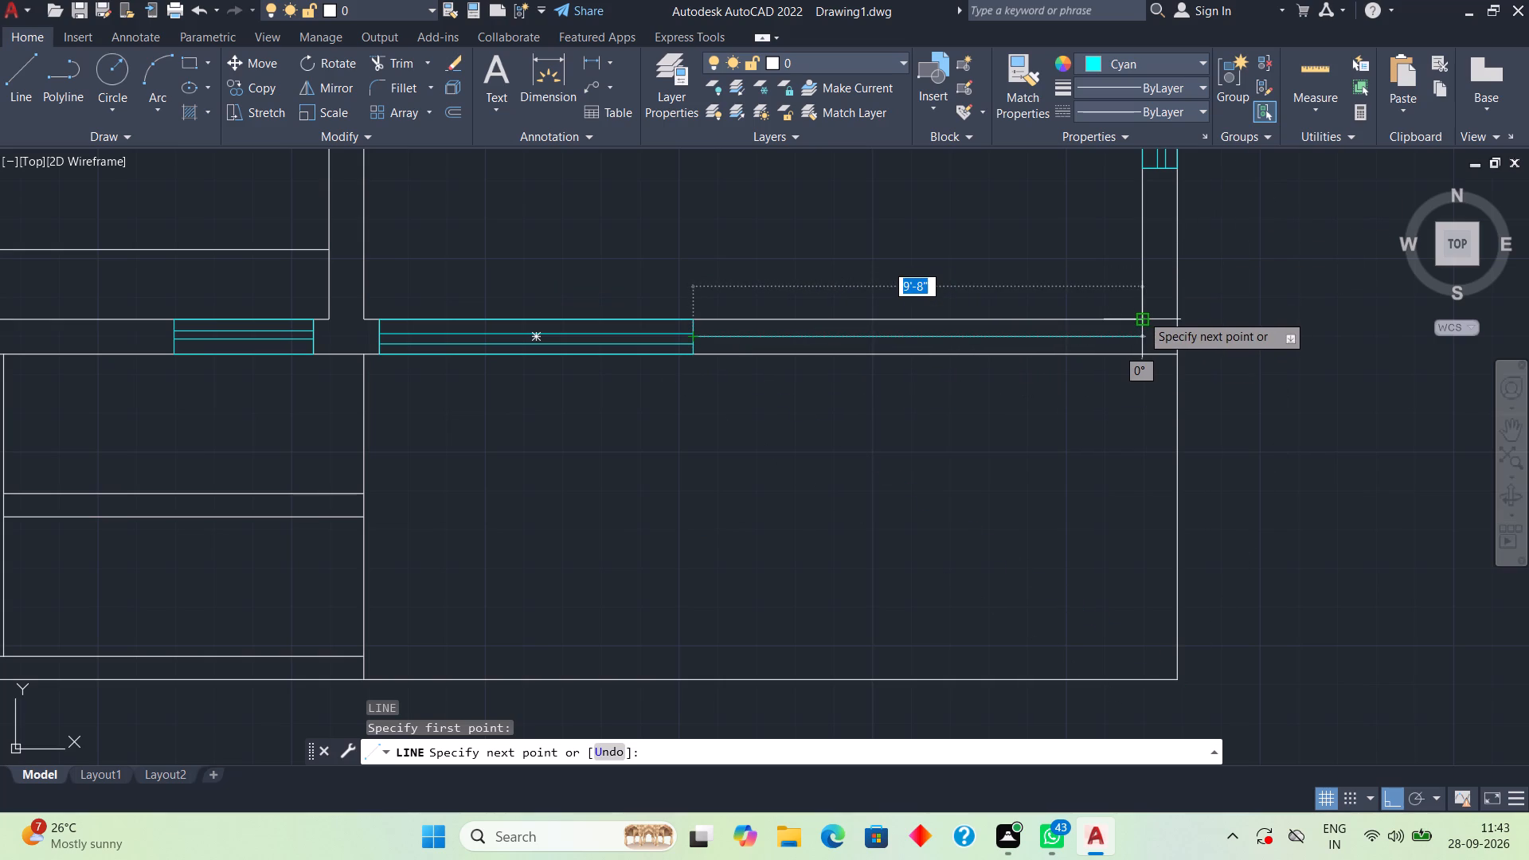
{"action": "left_click", "coordinate": [1144, 338]}
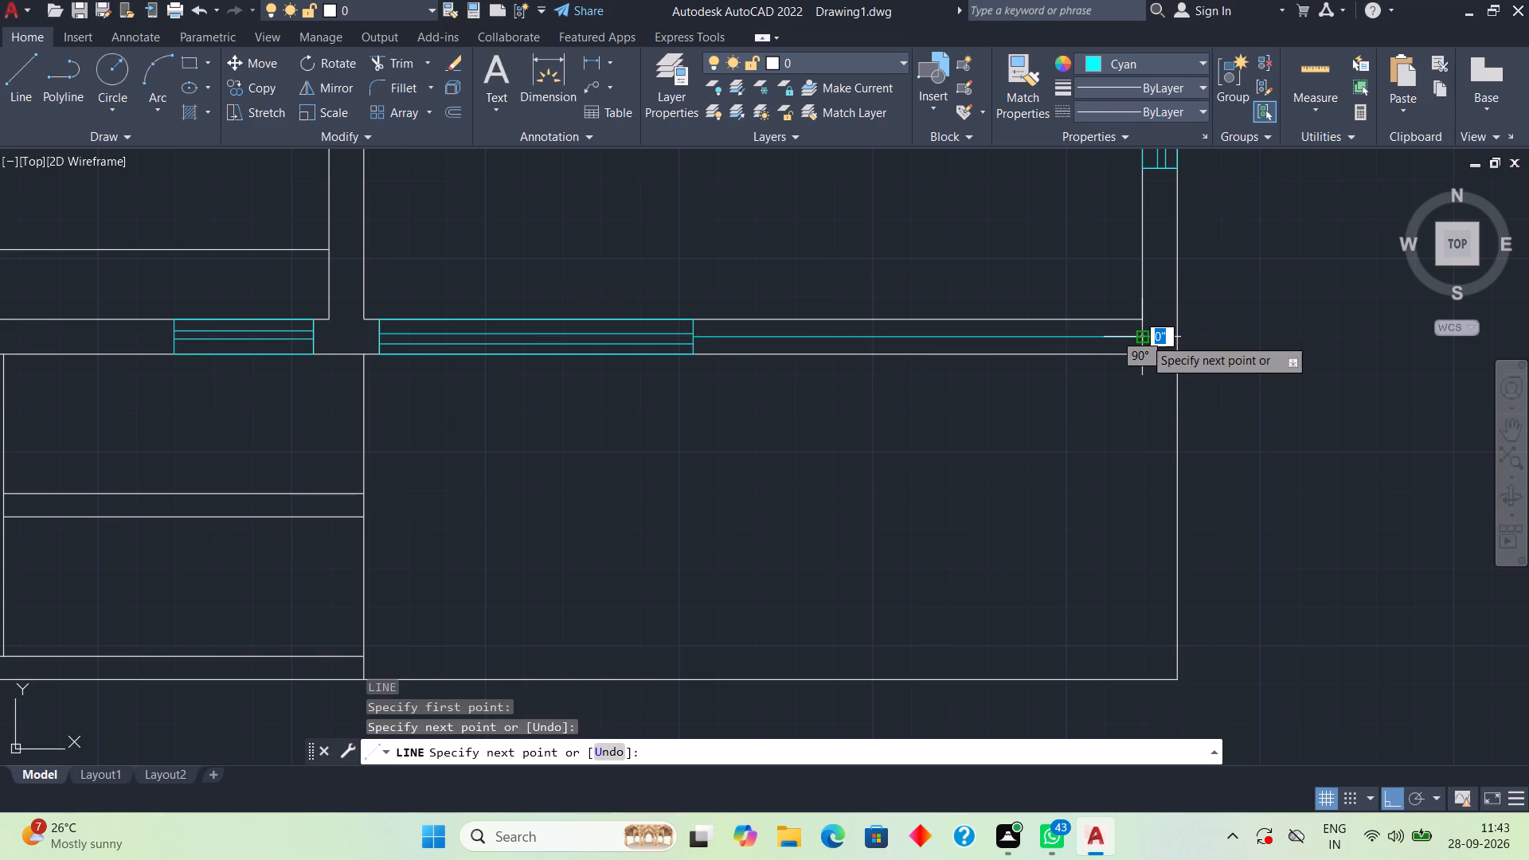
{"action": "key", "text": "space"}
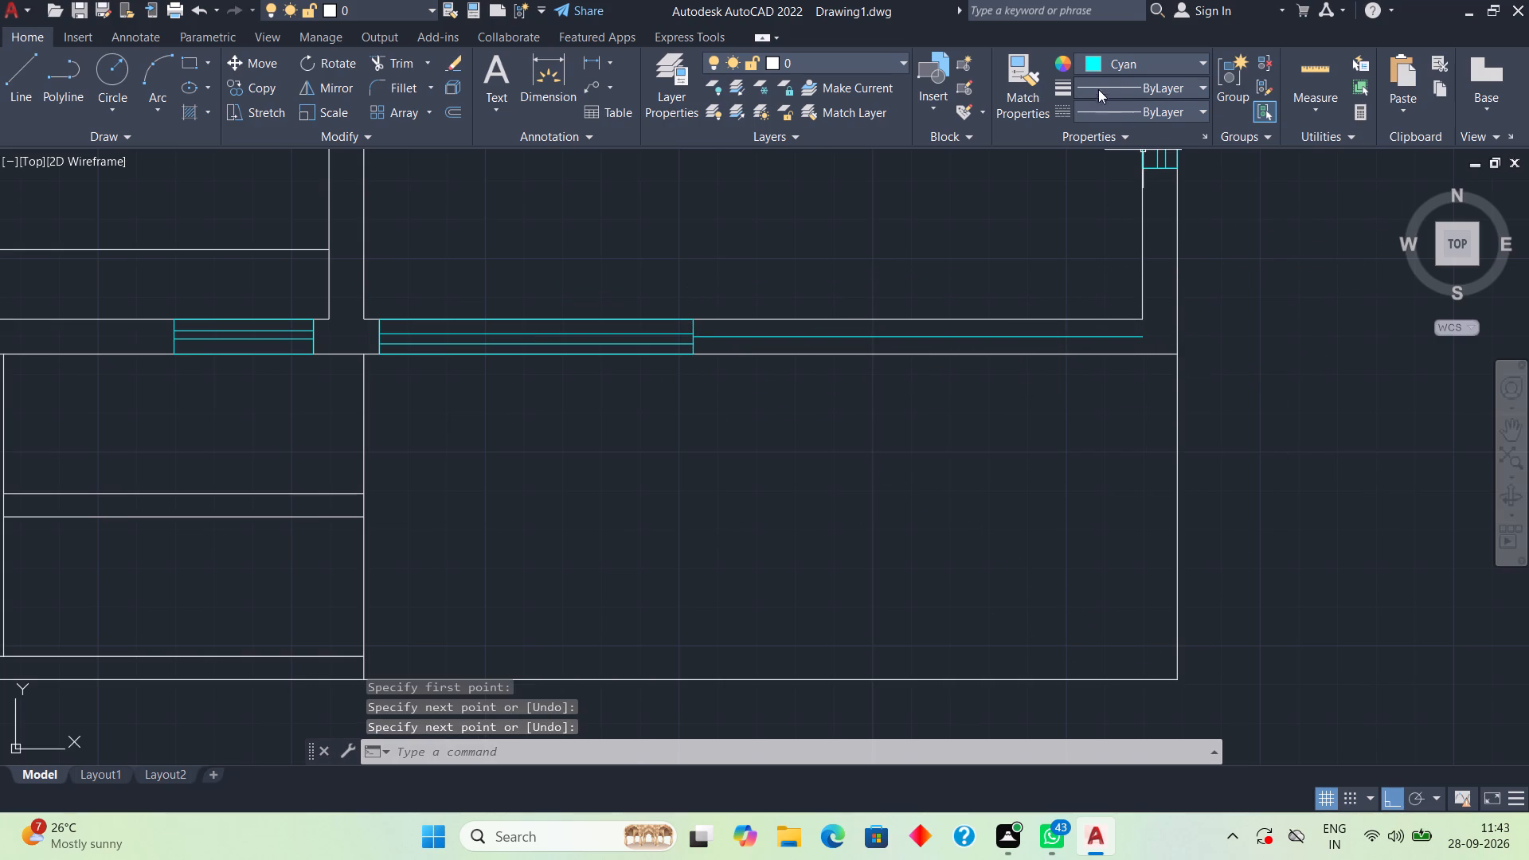
Set the current colour to ByLayer and draw a vertical line across the bottom wall at the helper line's midpoint.
{"action": "left_click", "coordinate": [1113, 63]}
{"action": "left_click", "coordinate": [1108, 92]}
{"action": "scroll", "coordinate": [948, 345], "scroll_direction": "up", "scroll_amount": 1}
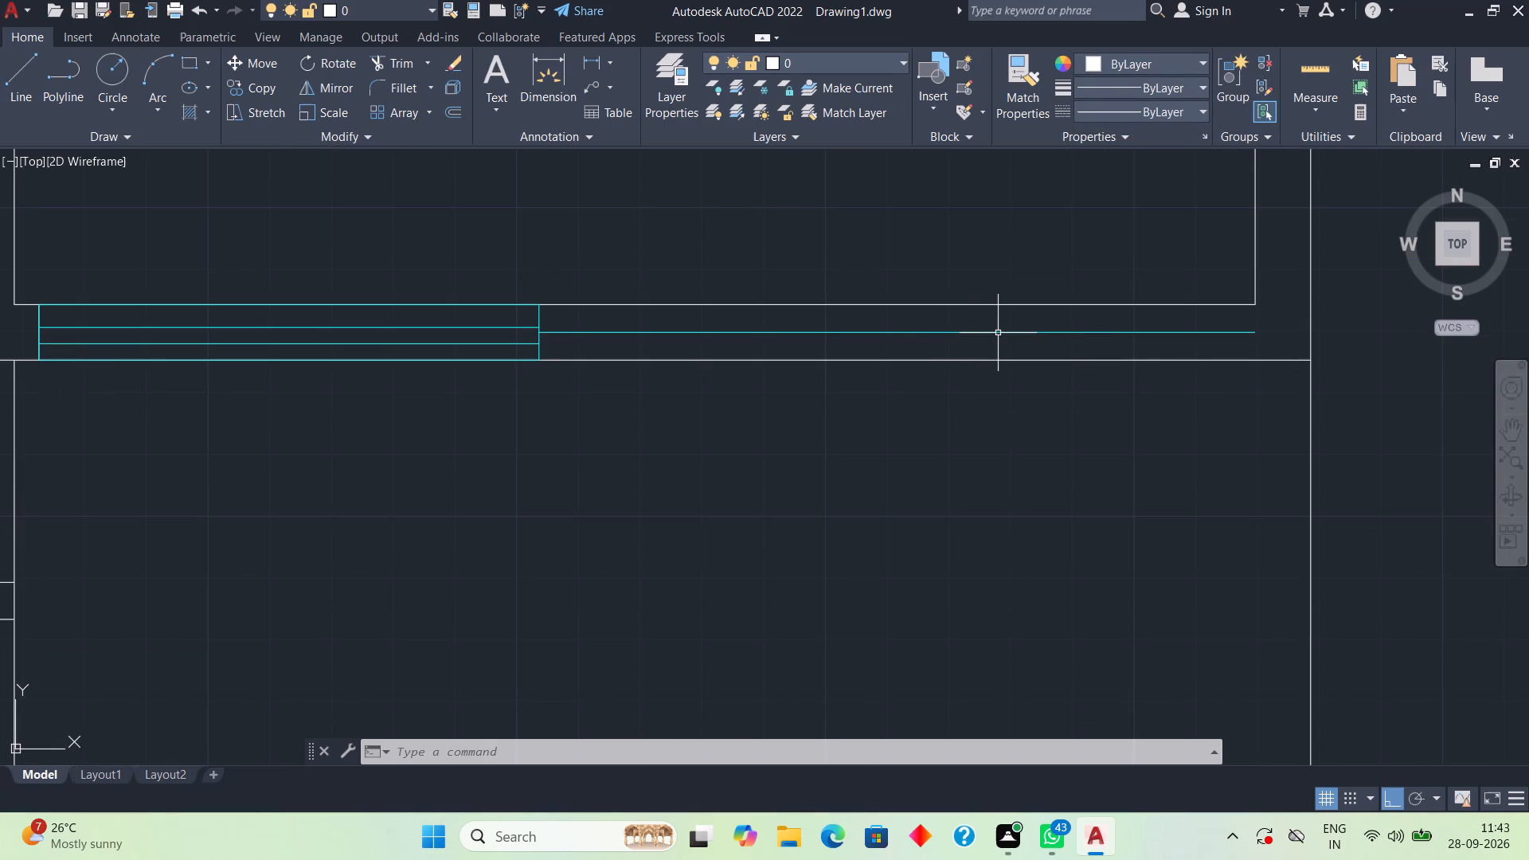
{"action": "key", "text": "l"}
{"action": "key", "text": "space"}
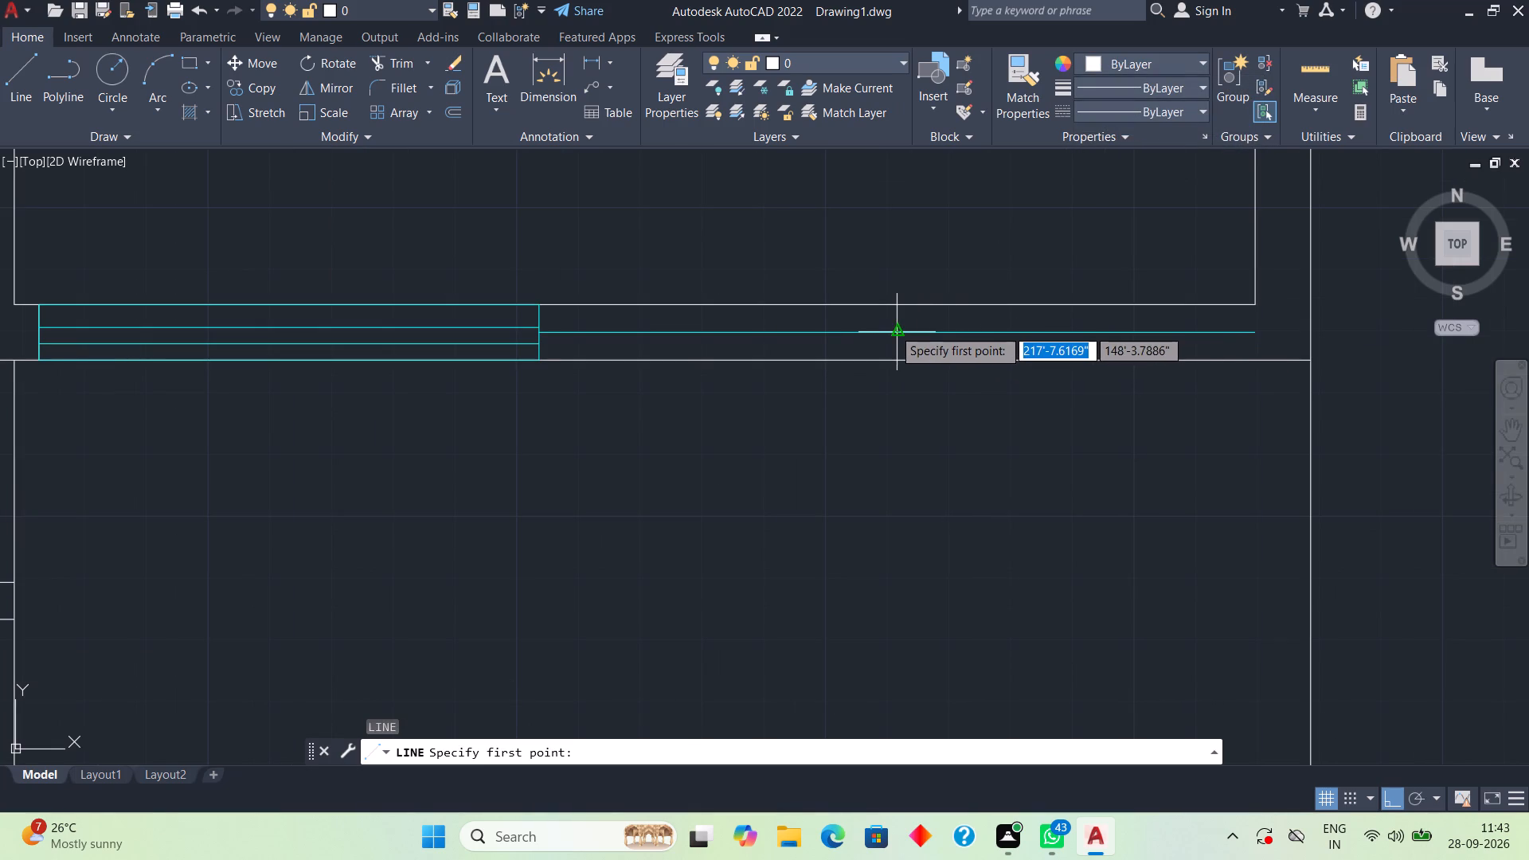
{"action": "left_click", "coordinate": [901, 308]}
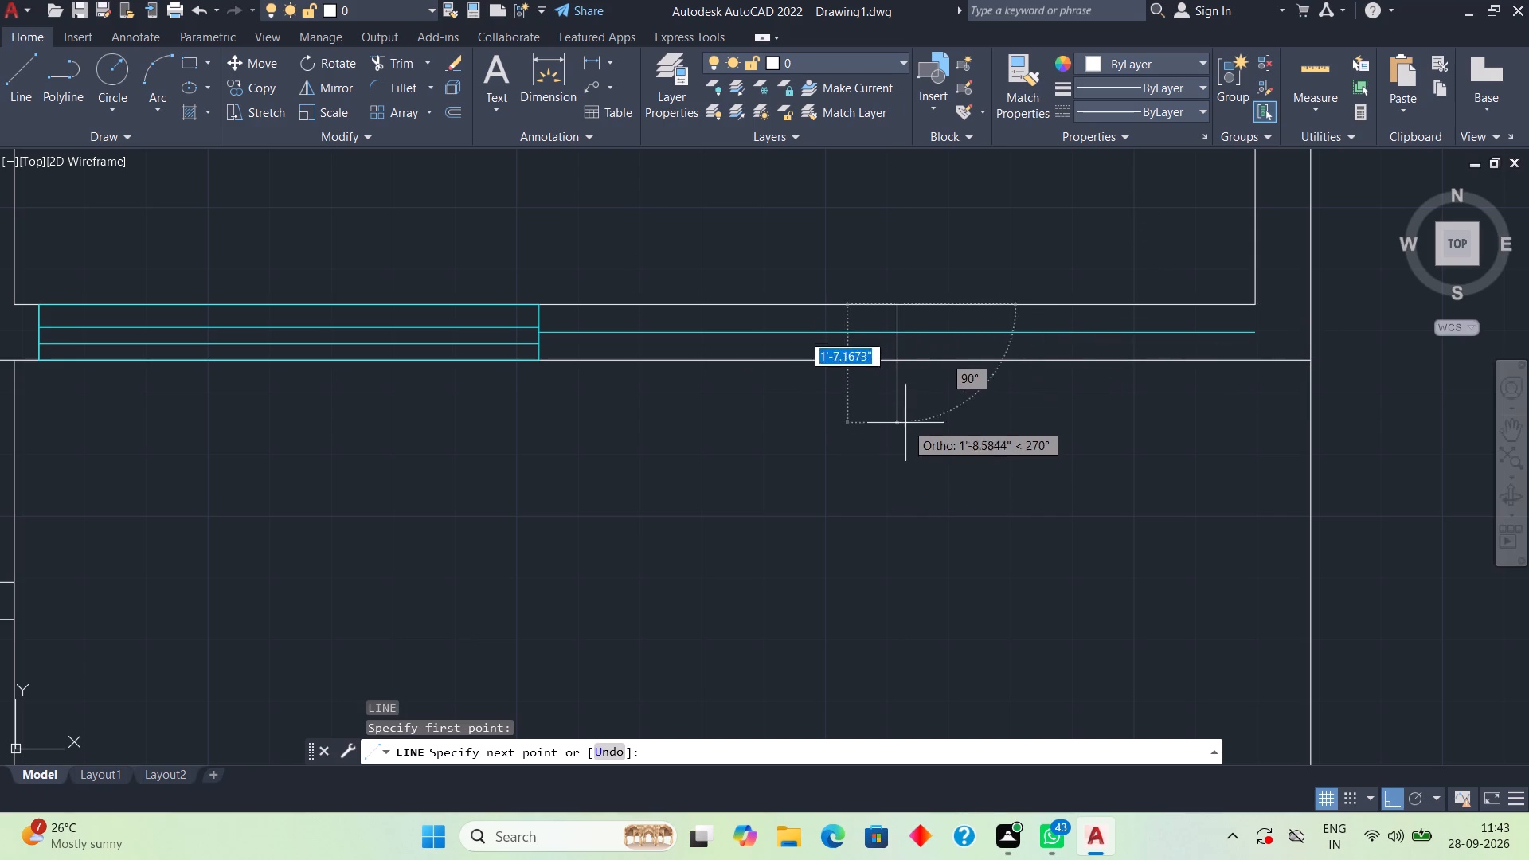
{"action": "left_click", "coordinate": [901, 374]}
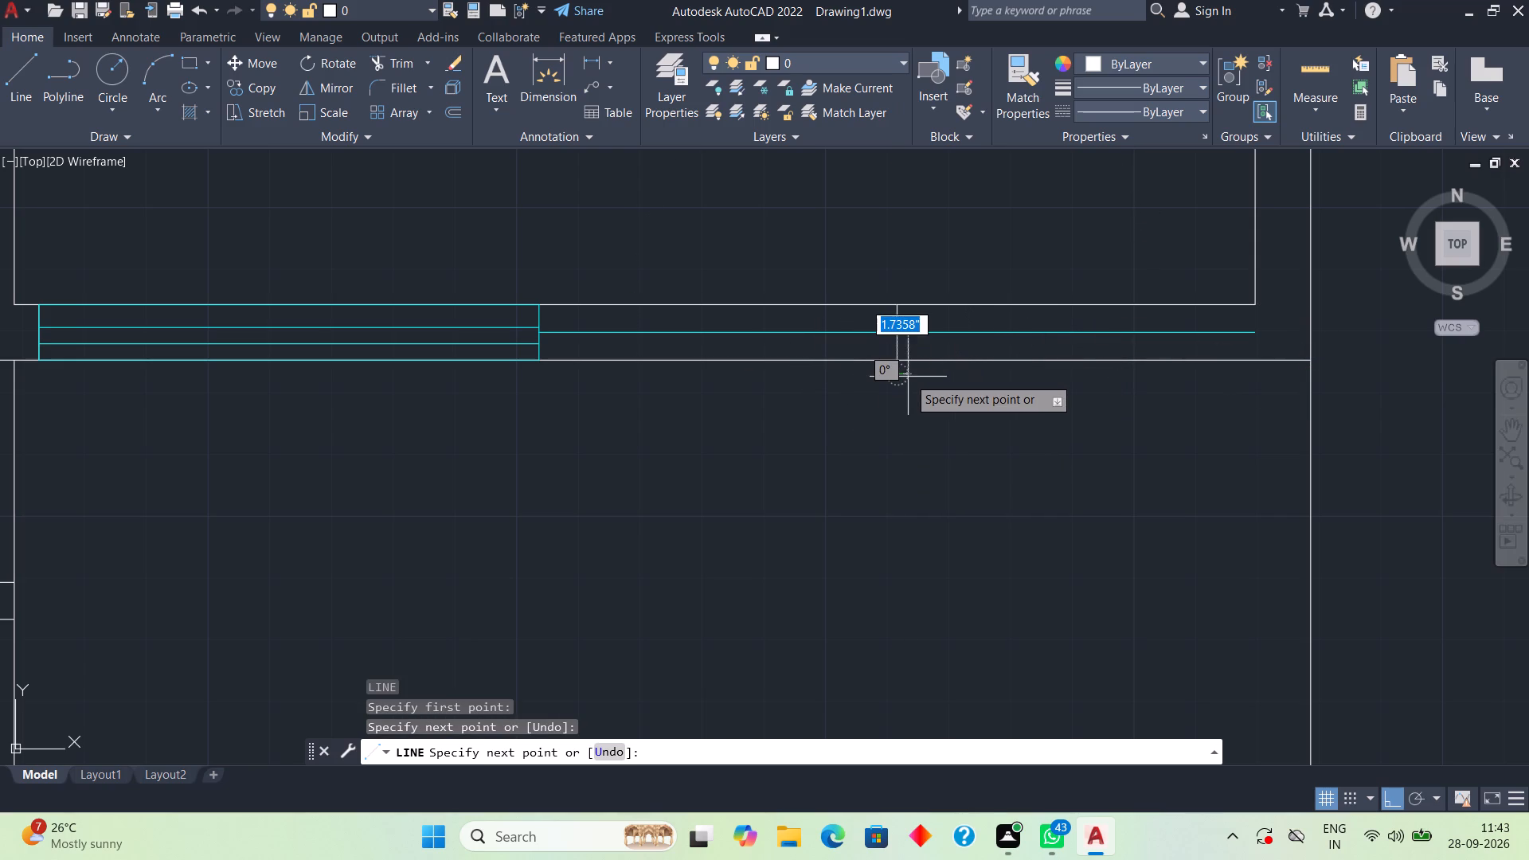
{"action": "key", "text": "space"}
Delete the cyan horizontal helper line inside the bottom wall.
{"action": "left_click", "coordinate": [935, 329]}
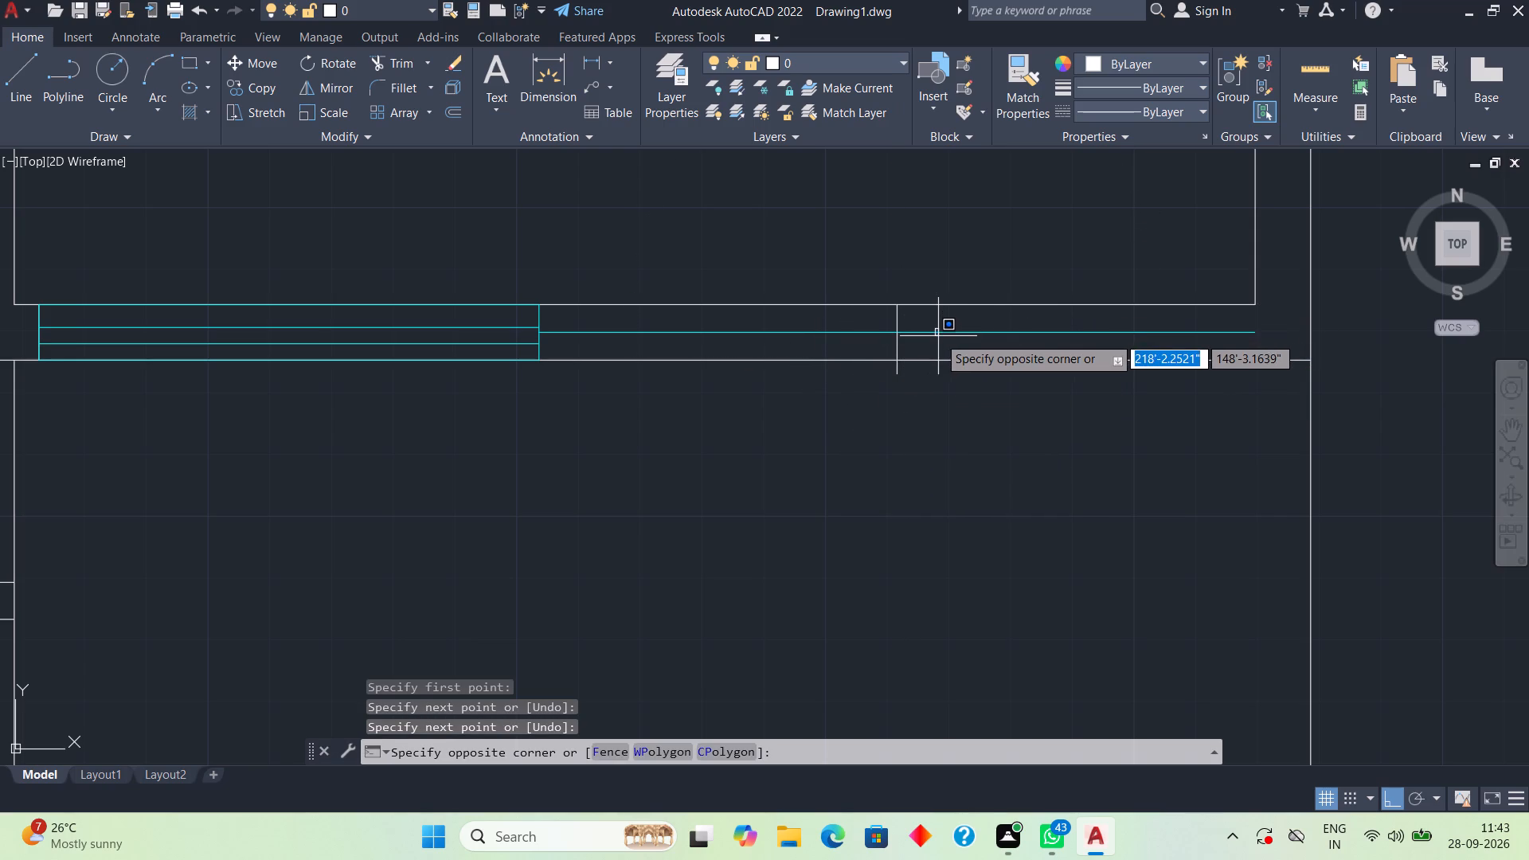
{"action": "double_click", "coordinate": [943, 350]}
{"action": "left_click", "coordinate": [939, 330]}
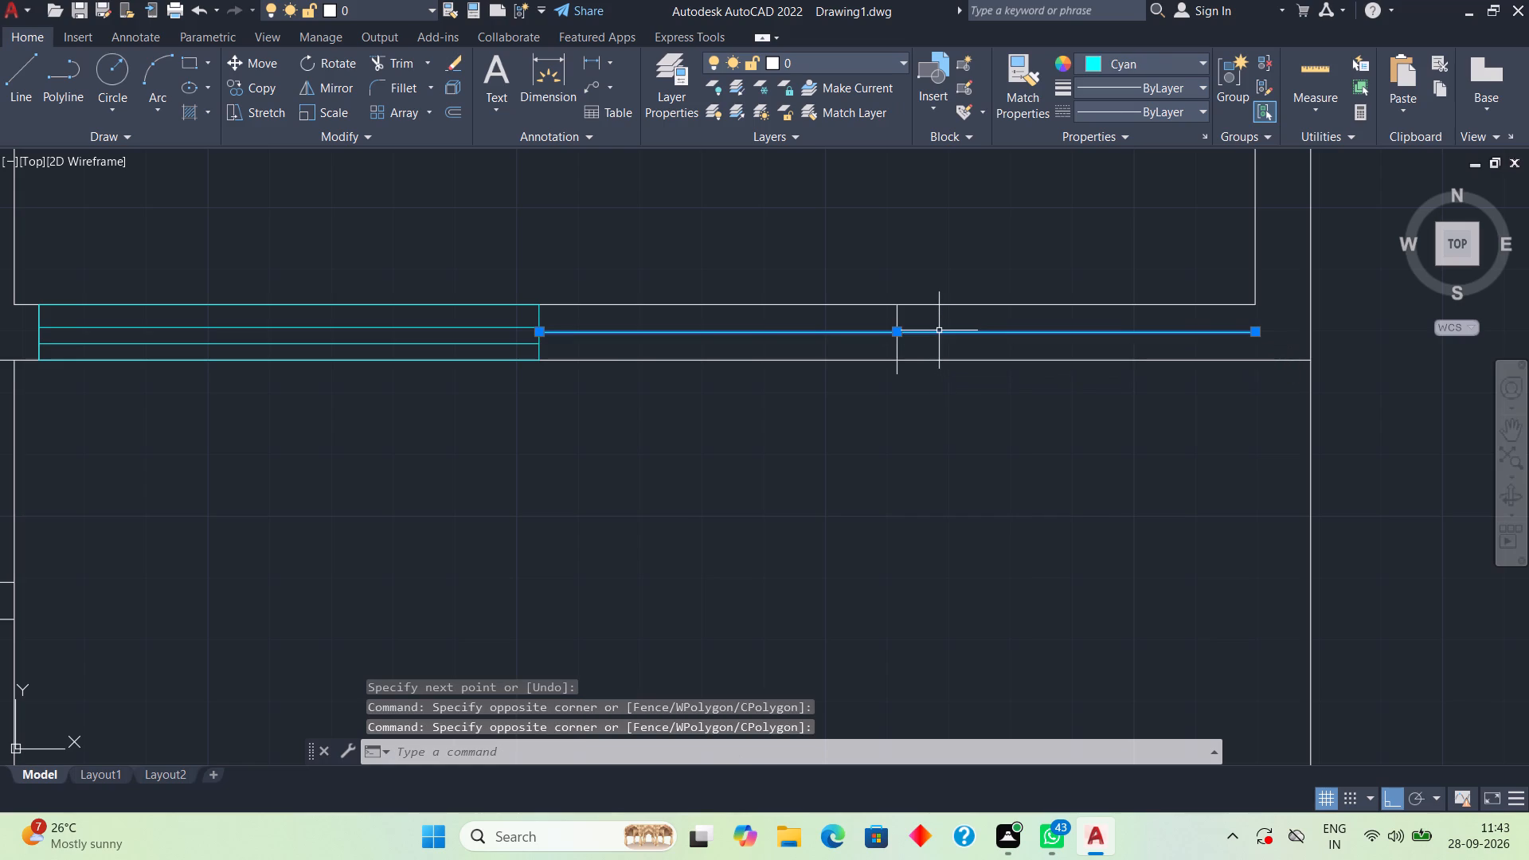
{"action": "key", "text": "Delete"}
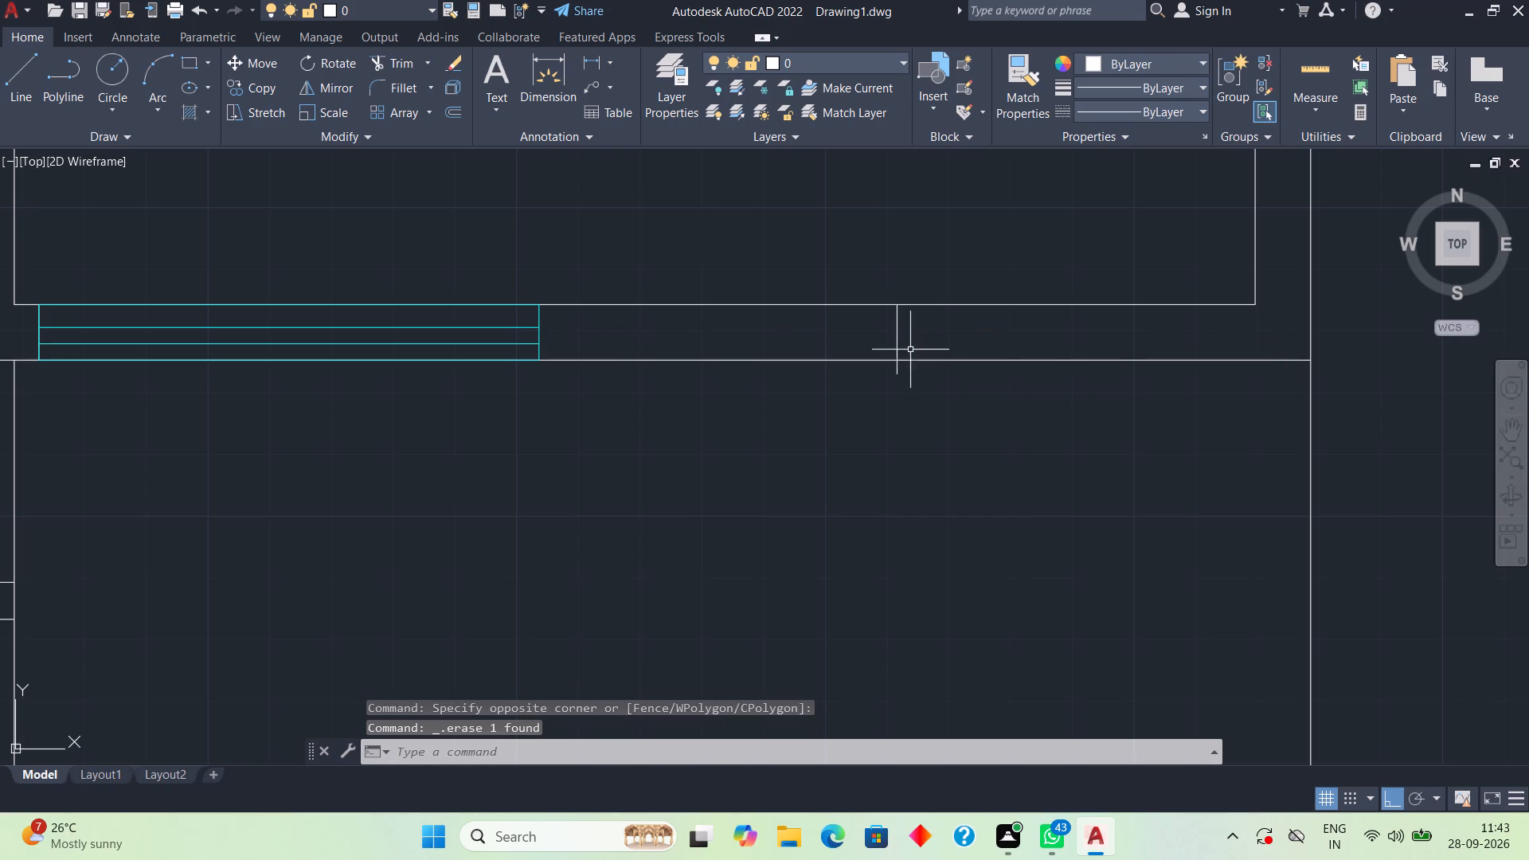
Trim the vertical line's short overhang below the bottom wall's outer line.
{"action": "type", "text": "tr"}
{"action": "key", "text": "space"}
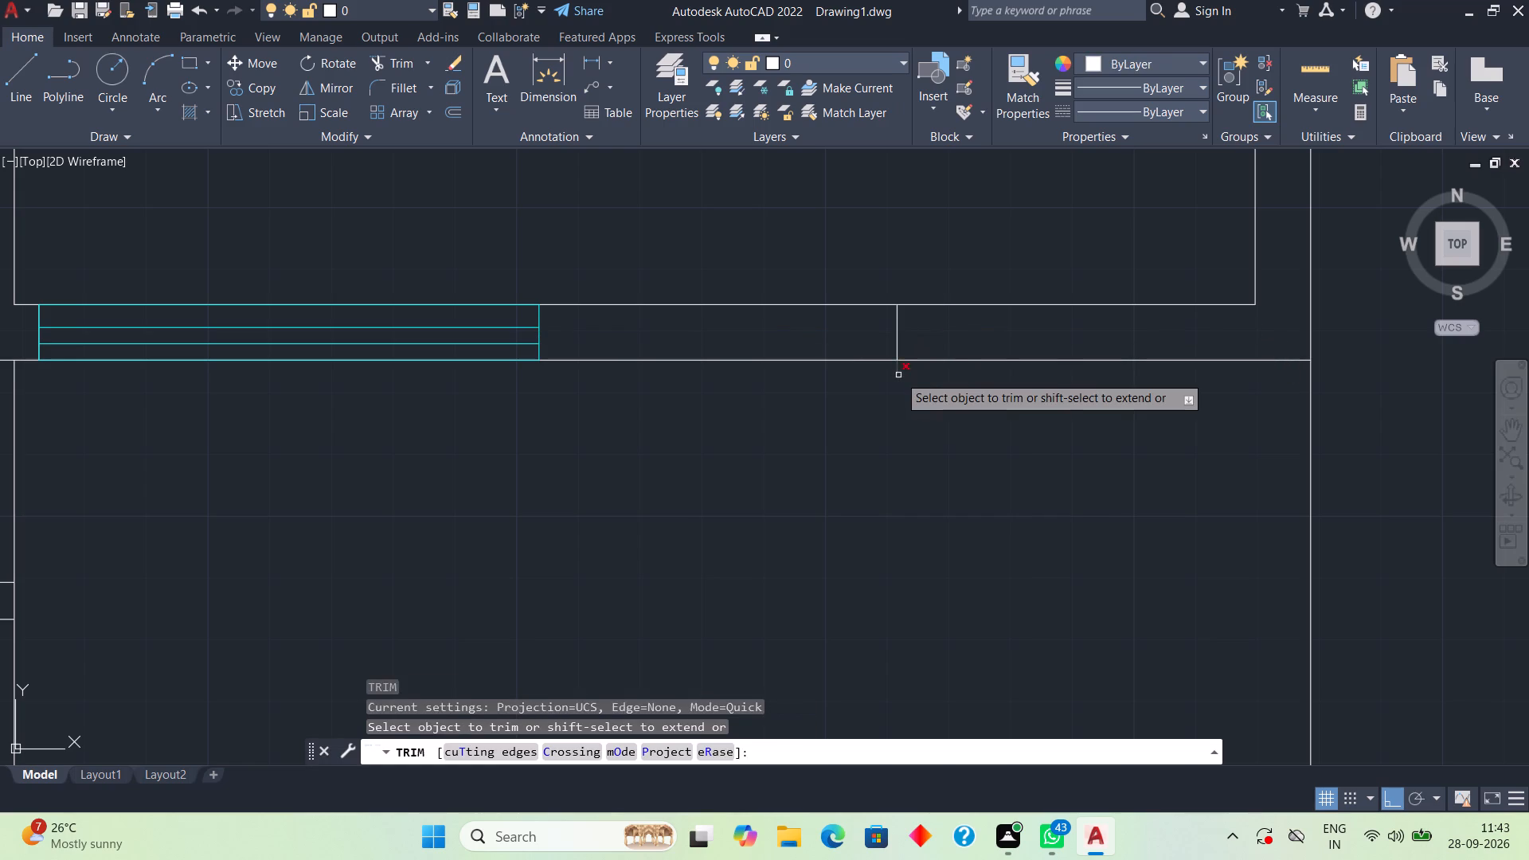
{"action": "key", "text": "space"}
{"action": "left_click", "coordinate": [898, 375]}
{"action": "key", "text": "space"}
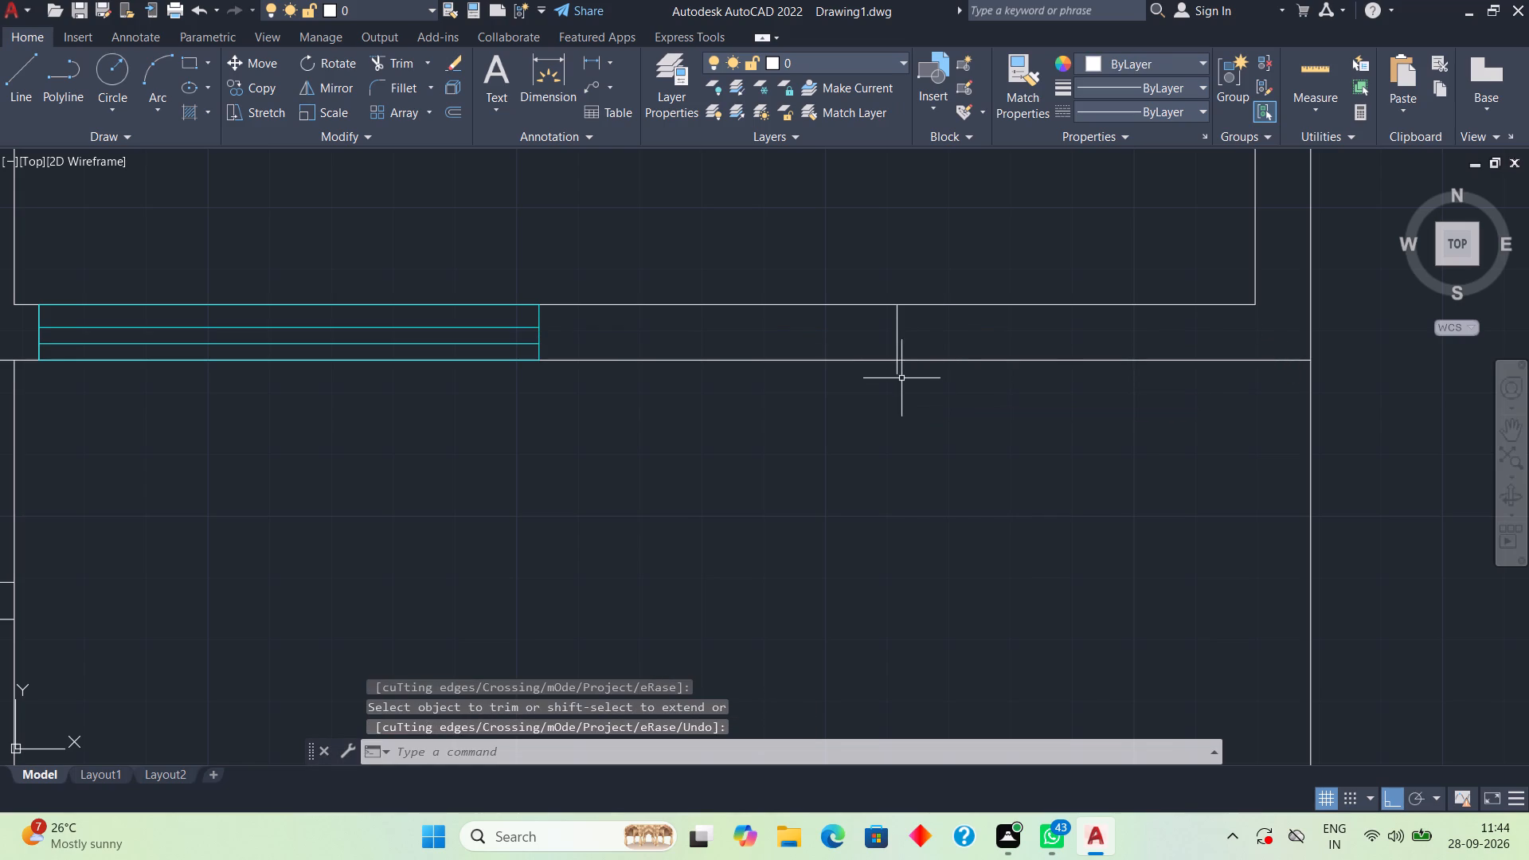
{"action": "key", "text": "t"}
{"action": "key", "text": "r"}
{"action": "key", "text": "space"}
{"action": "key", "text": "space"}
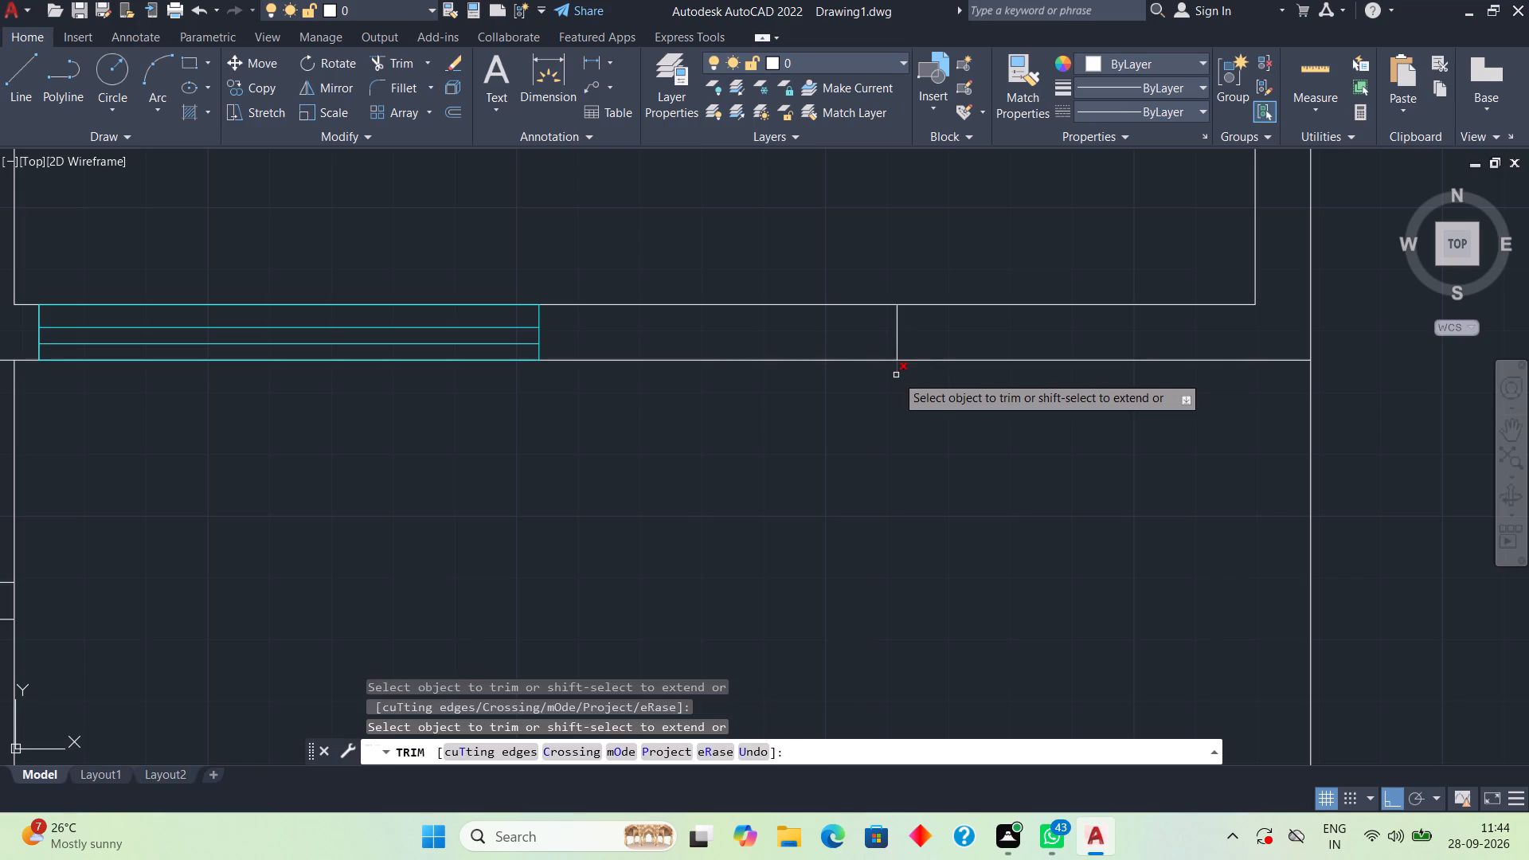
{"action": "left_click", "coordinate": [896, 375]}
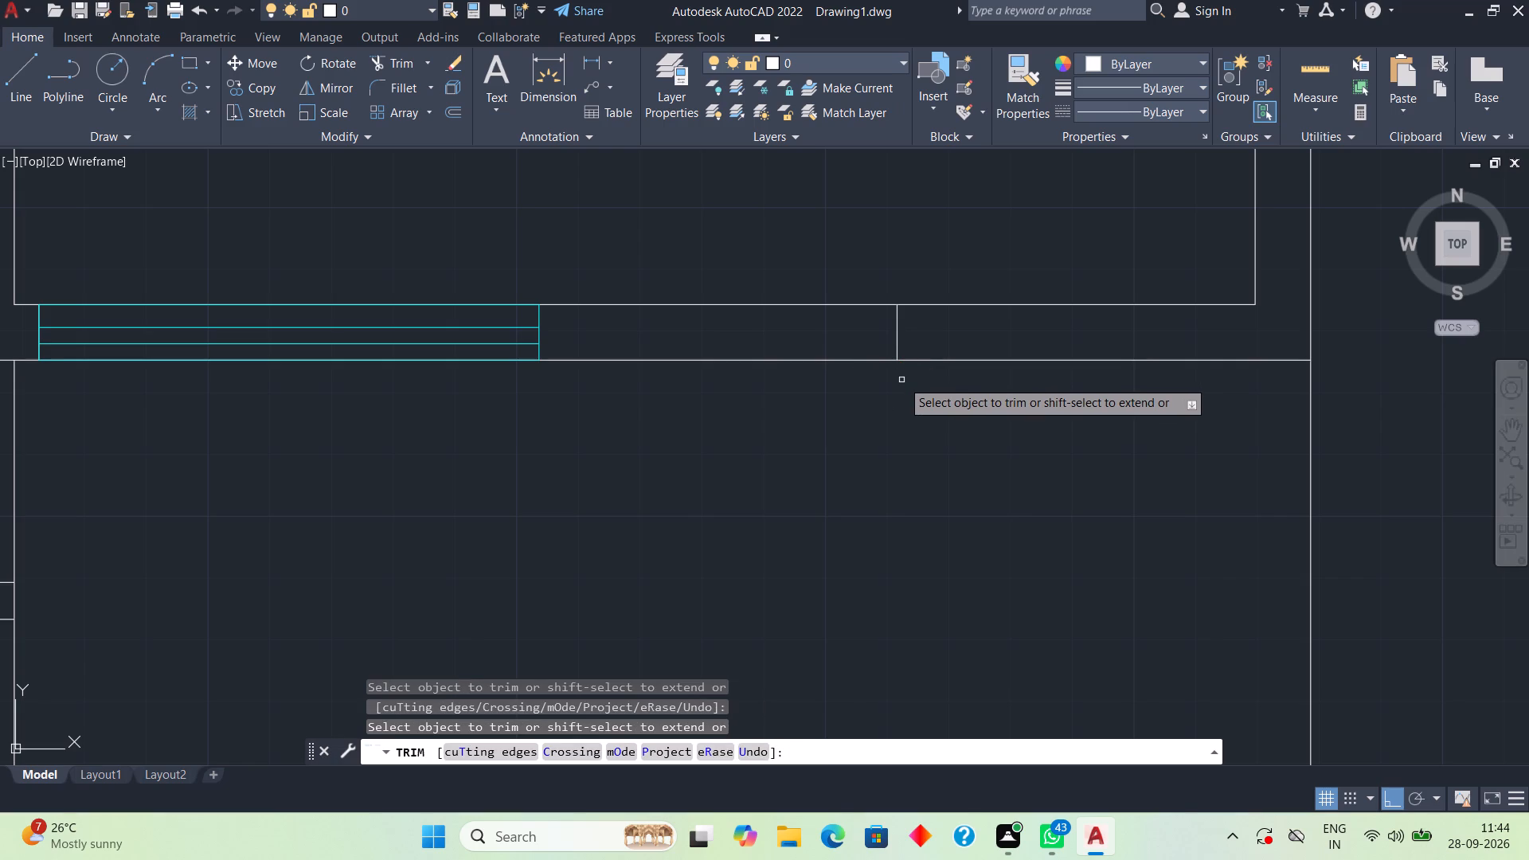
{"action": "key", "text": "space"}
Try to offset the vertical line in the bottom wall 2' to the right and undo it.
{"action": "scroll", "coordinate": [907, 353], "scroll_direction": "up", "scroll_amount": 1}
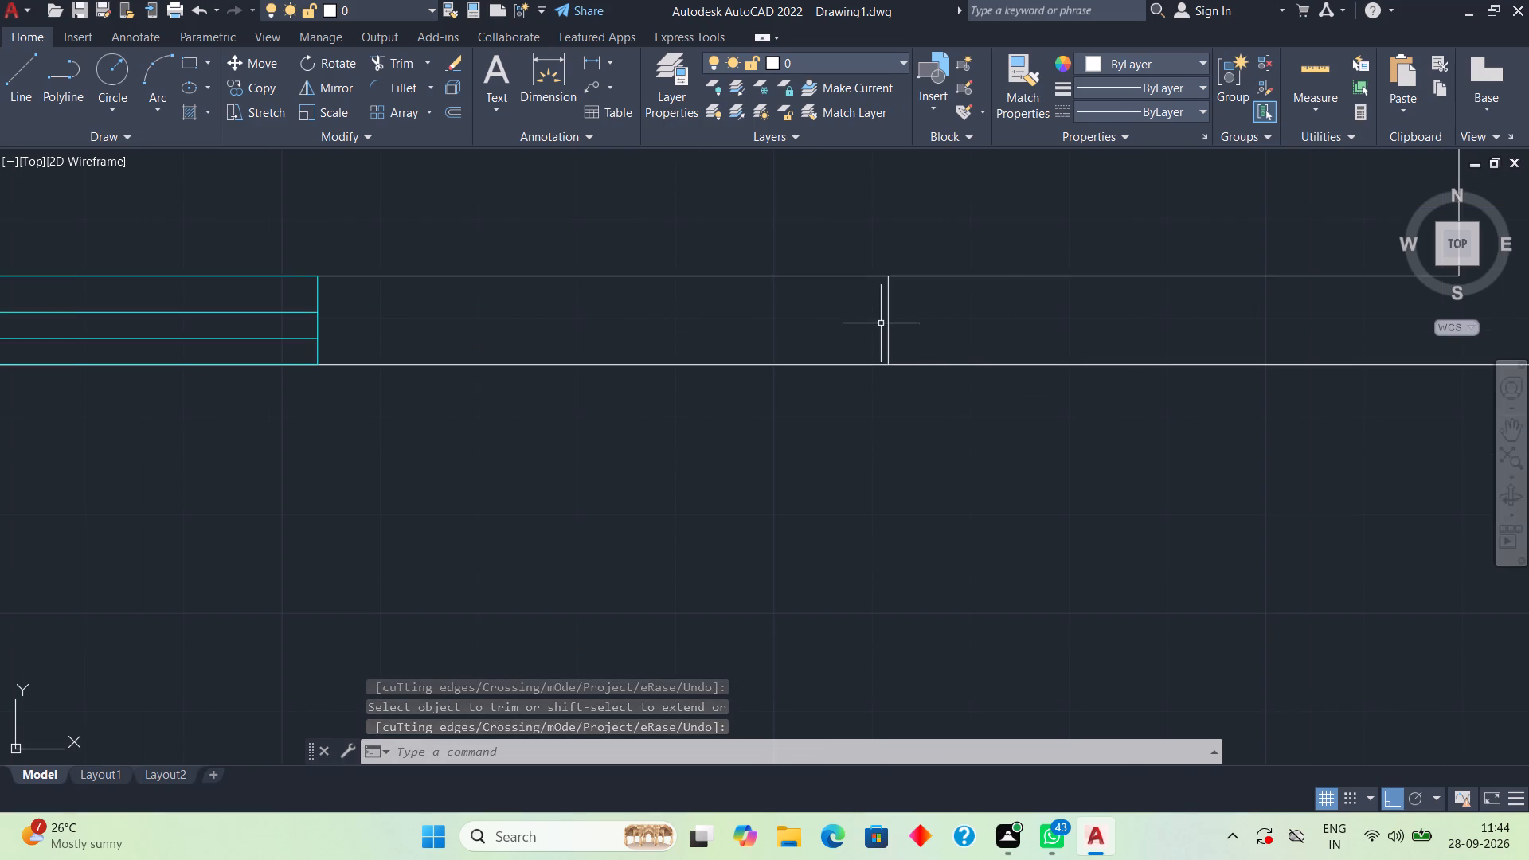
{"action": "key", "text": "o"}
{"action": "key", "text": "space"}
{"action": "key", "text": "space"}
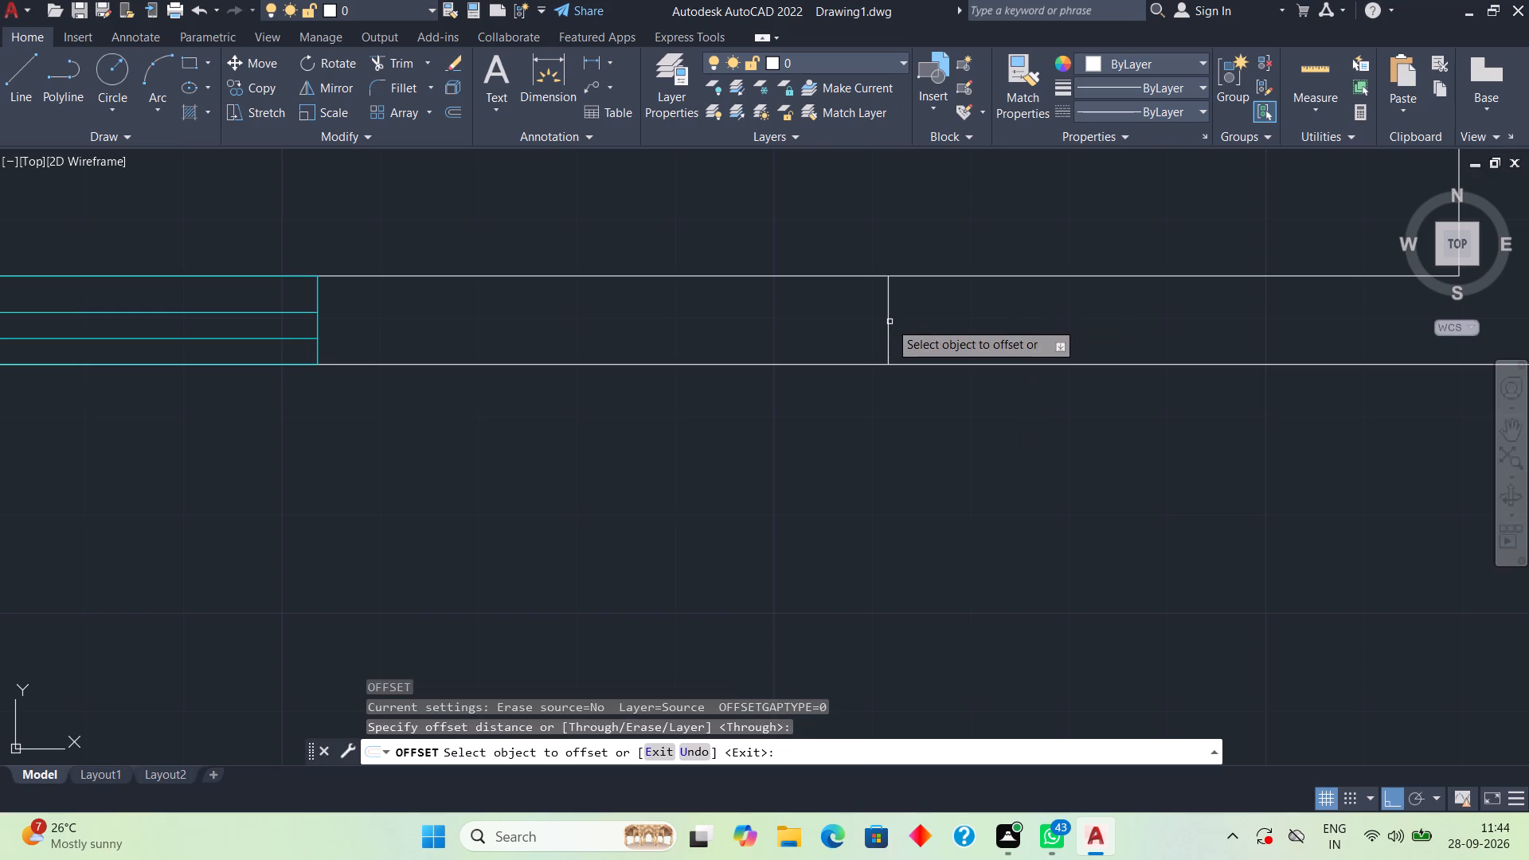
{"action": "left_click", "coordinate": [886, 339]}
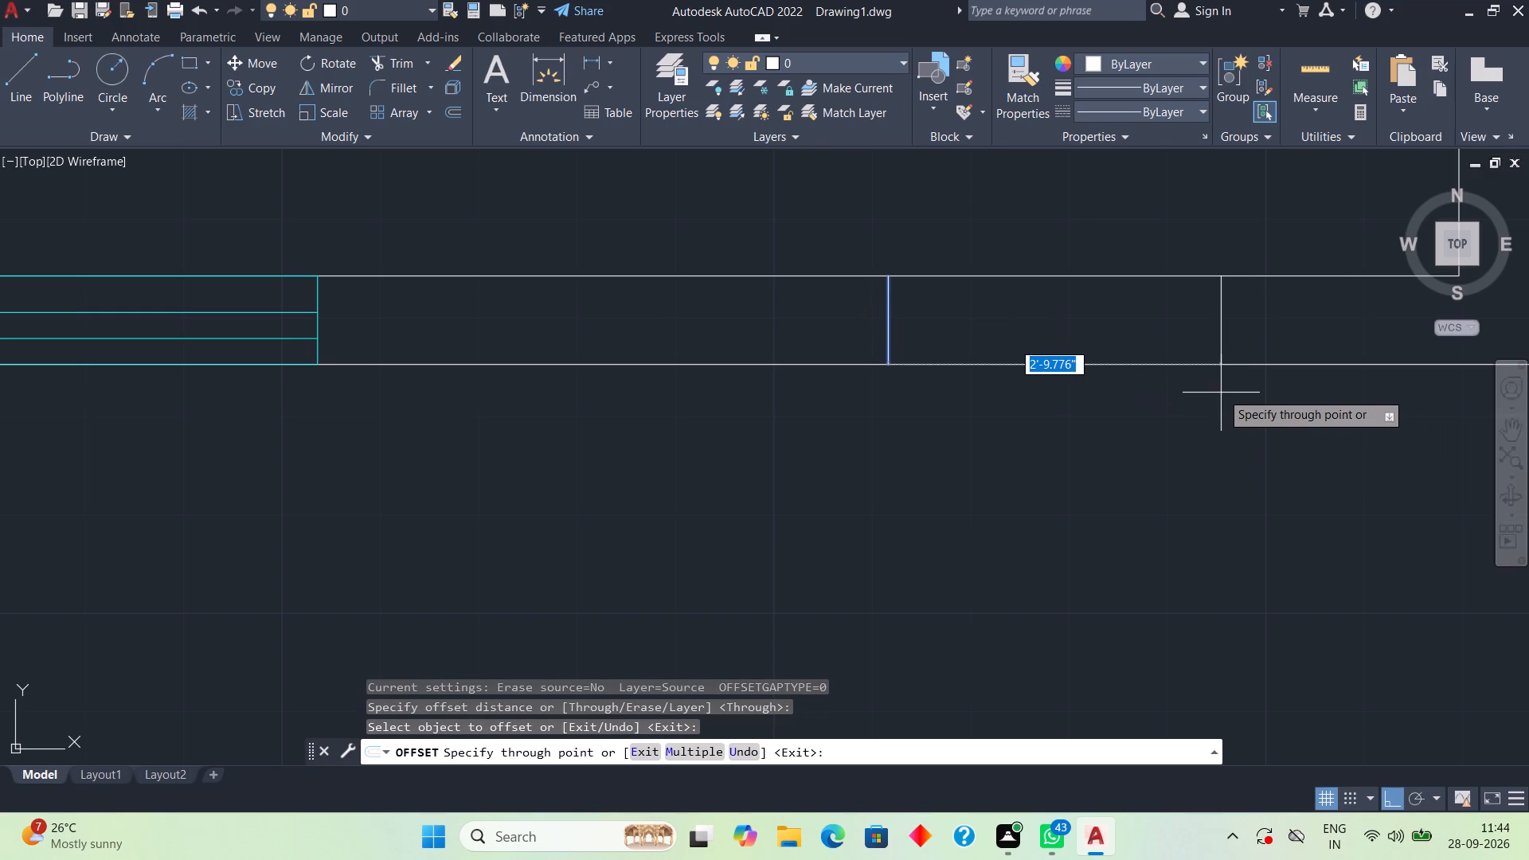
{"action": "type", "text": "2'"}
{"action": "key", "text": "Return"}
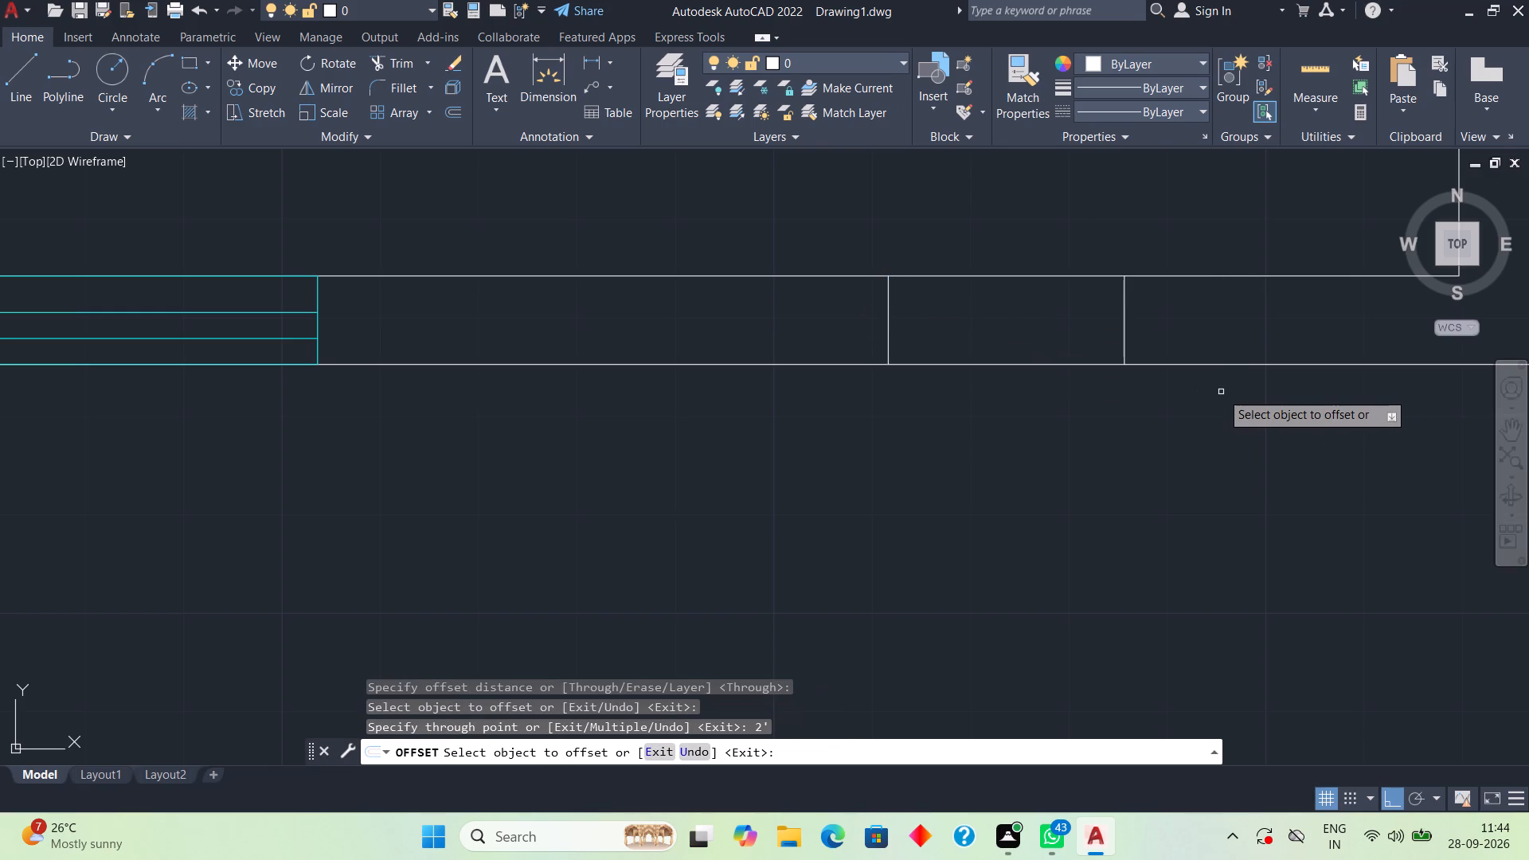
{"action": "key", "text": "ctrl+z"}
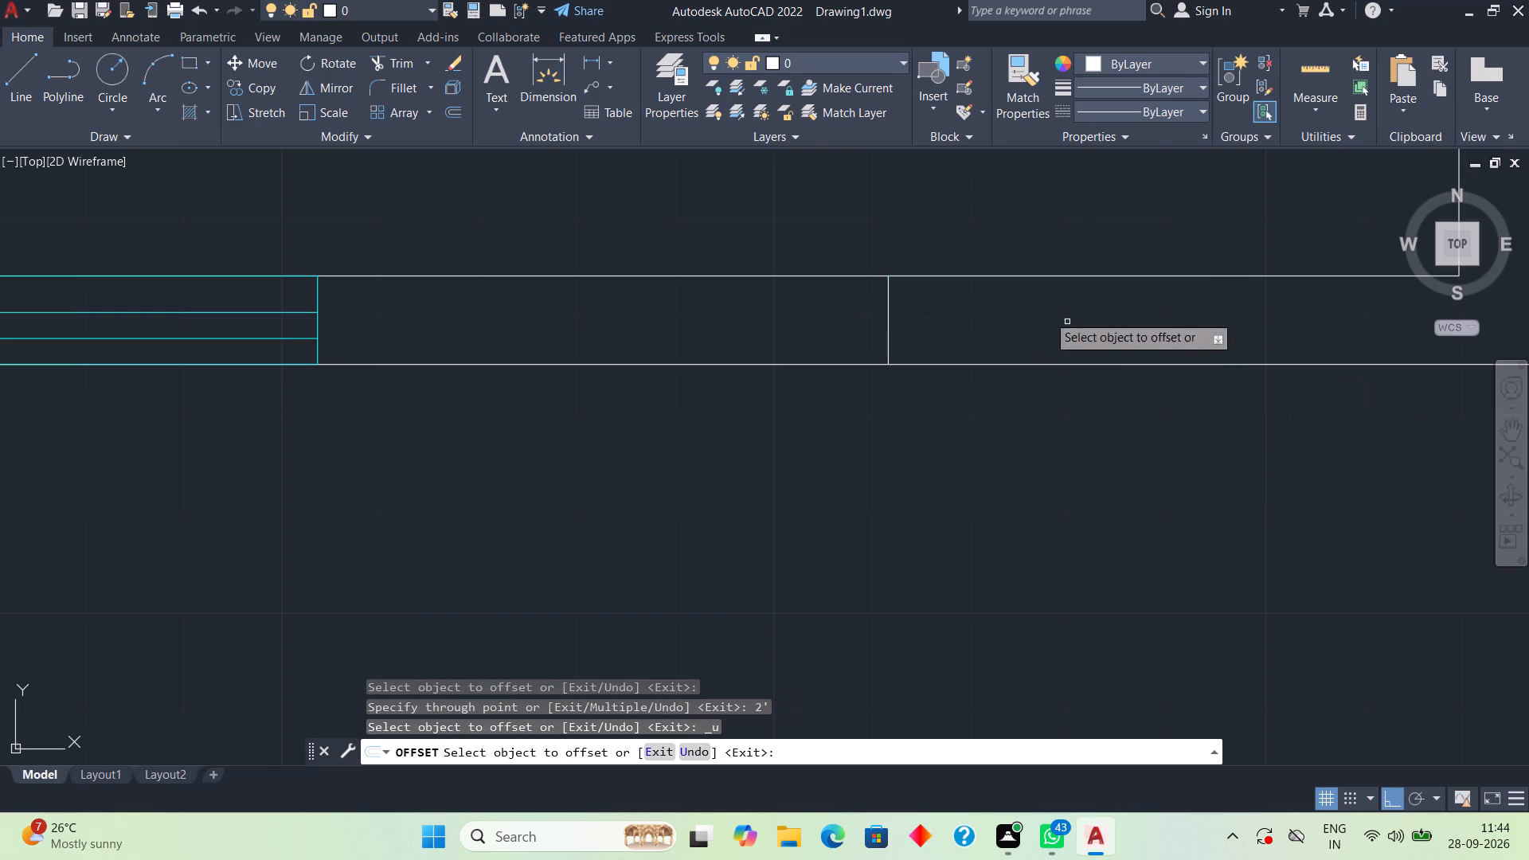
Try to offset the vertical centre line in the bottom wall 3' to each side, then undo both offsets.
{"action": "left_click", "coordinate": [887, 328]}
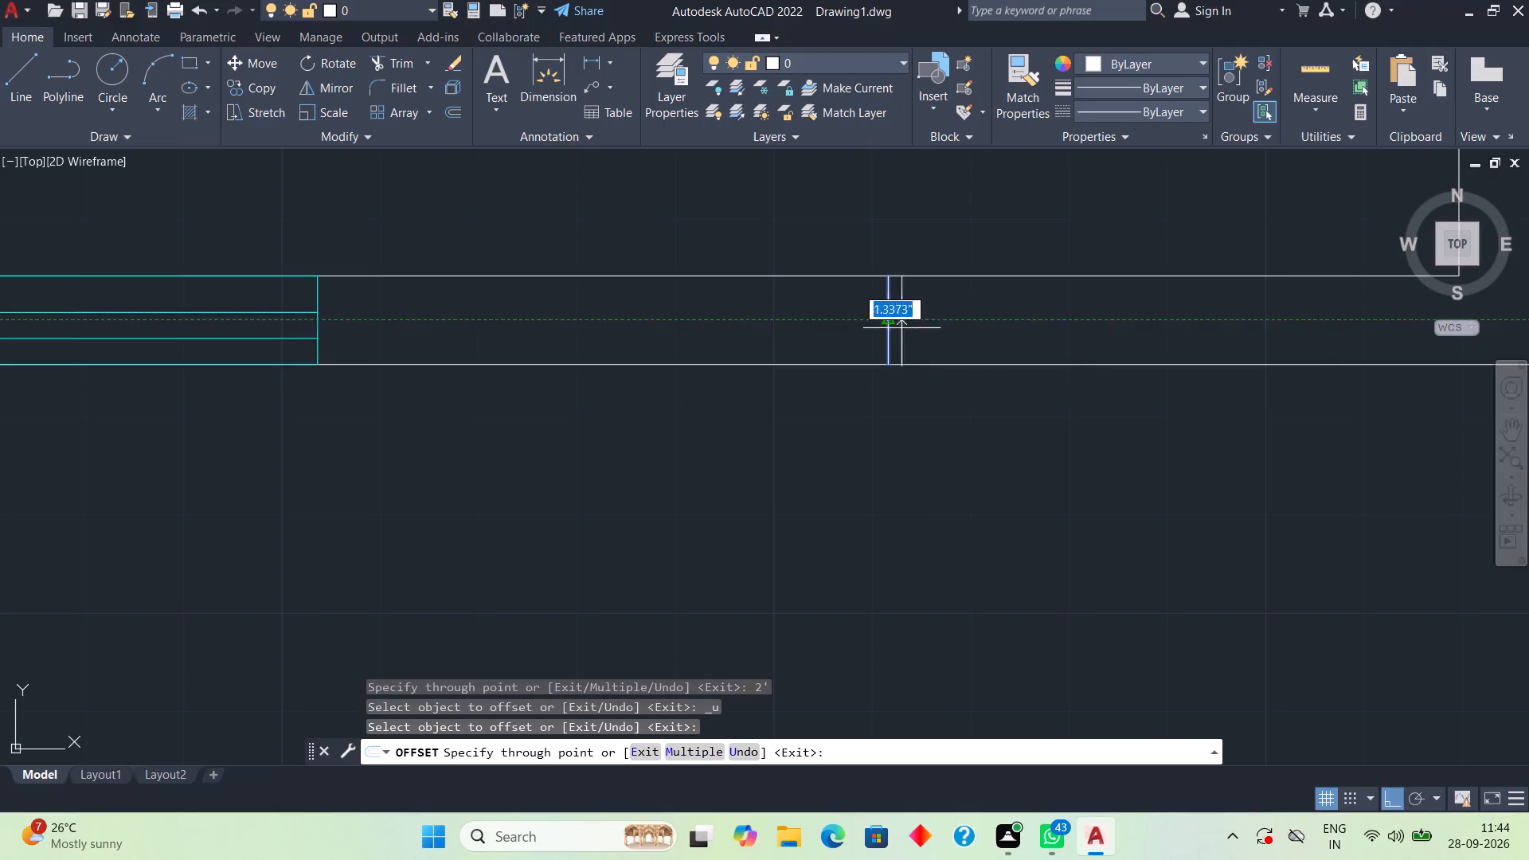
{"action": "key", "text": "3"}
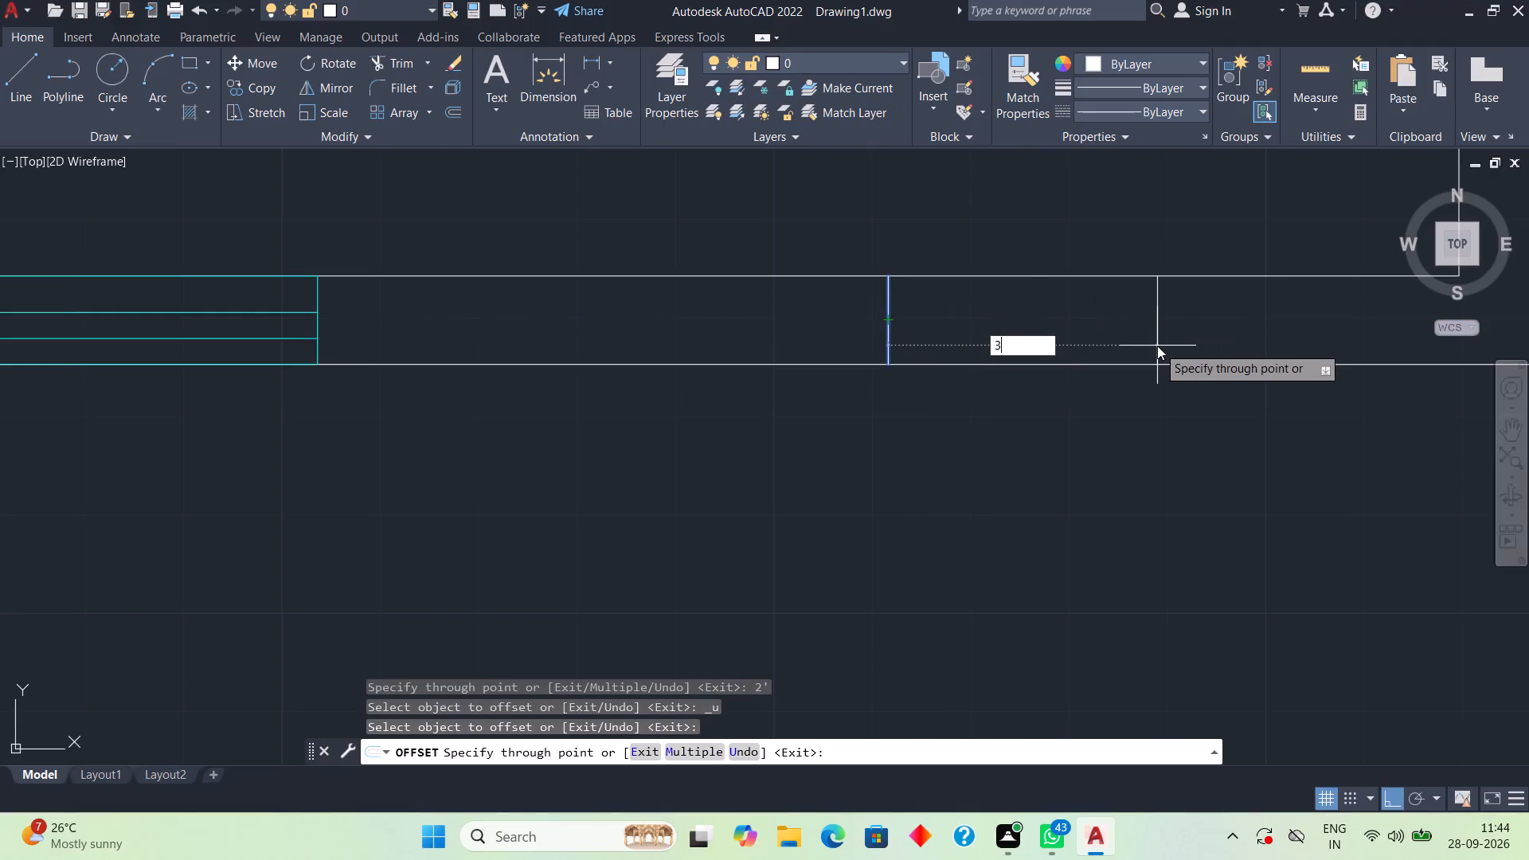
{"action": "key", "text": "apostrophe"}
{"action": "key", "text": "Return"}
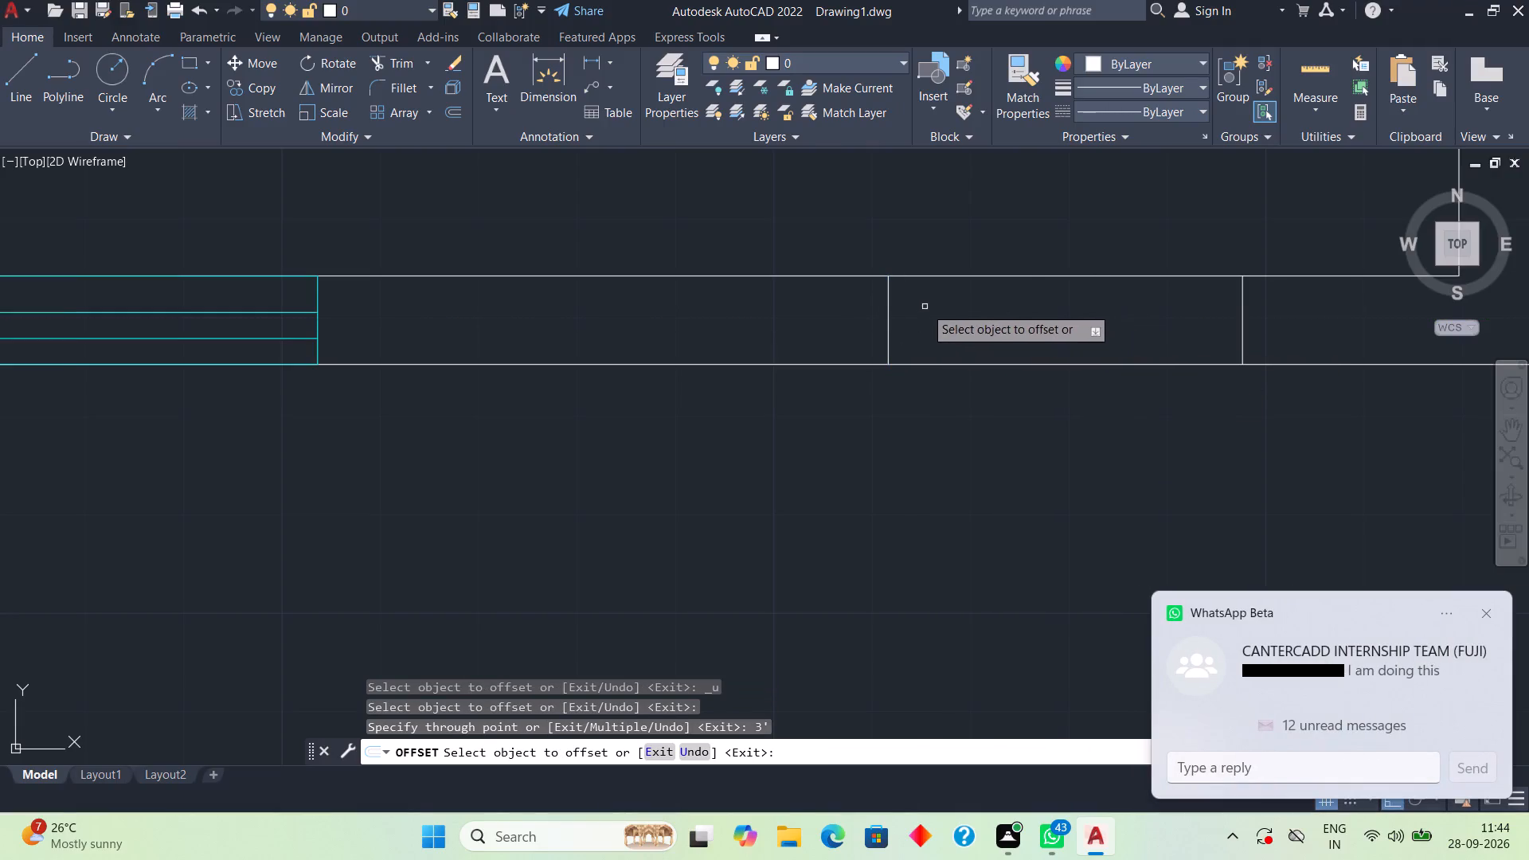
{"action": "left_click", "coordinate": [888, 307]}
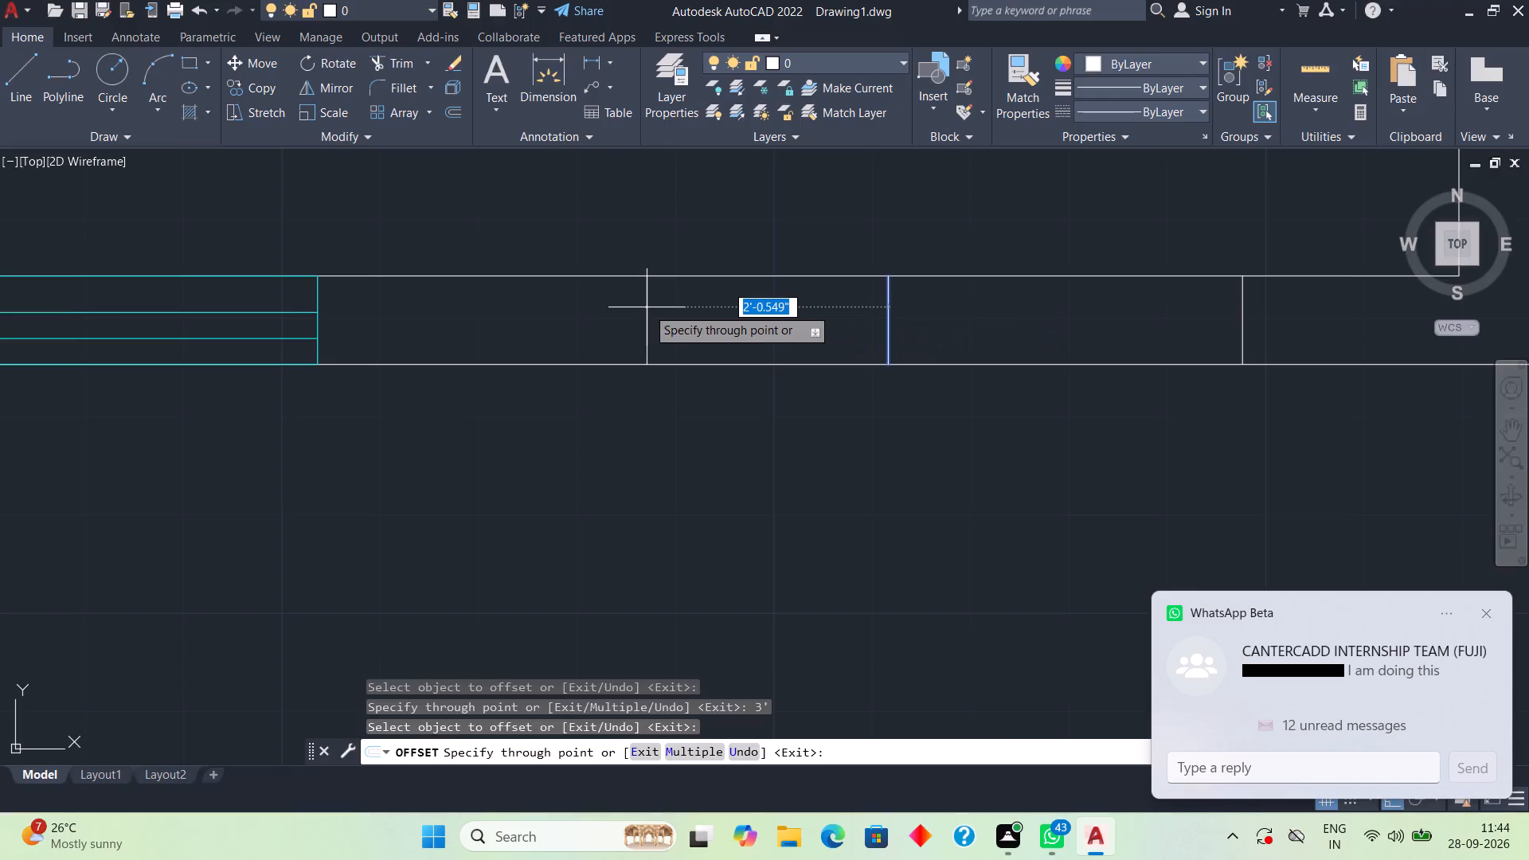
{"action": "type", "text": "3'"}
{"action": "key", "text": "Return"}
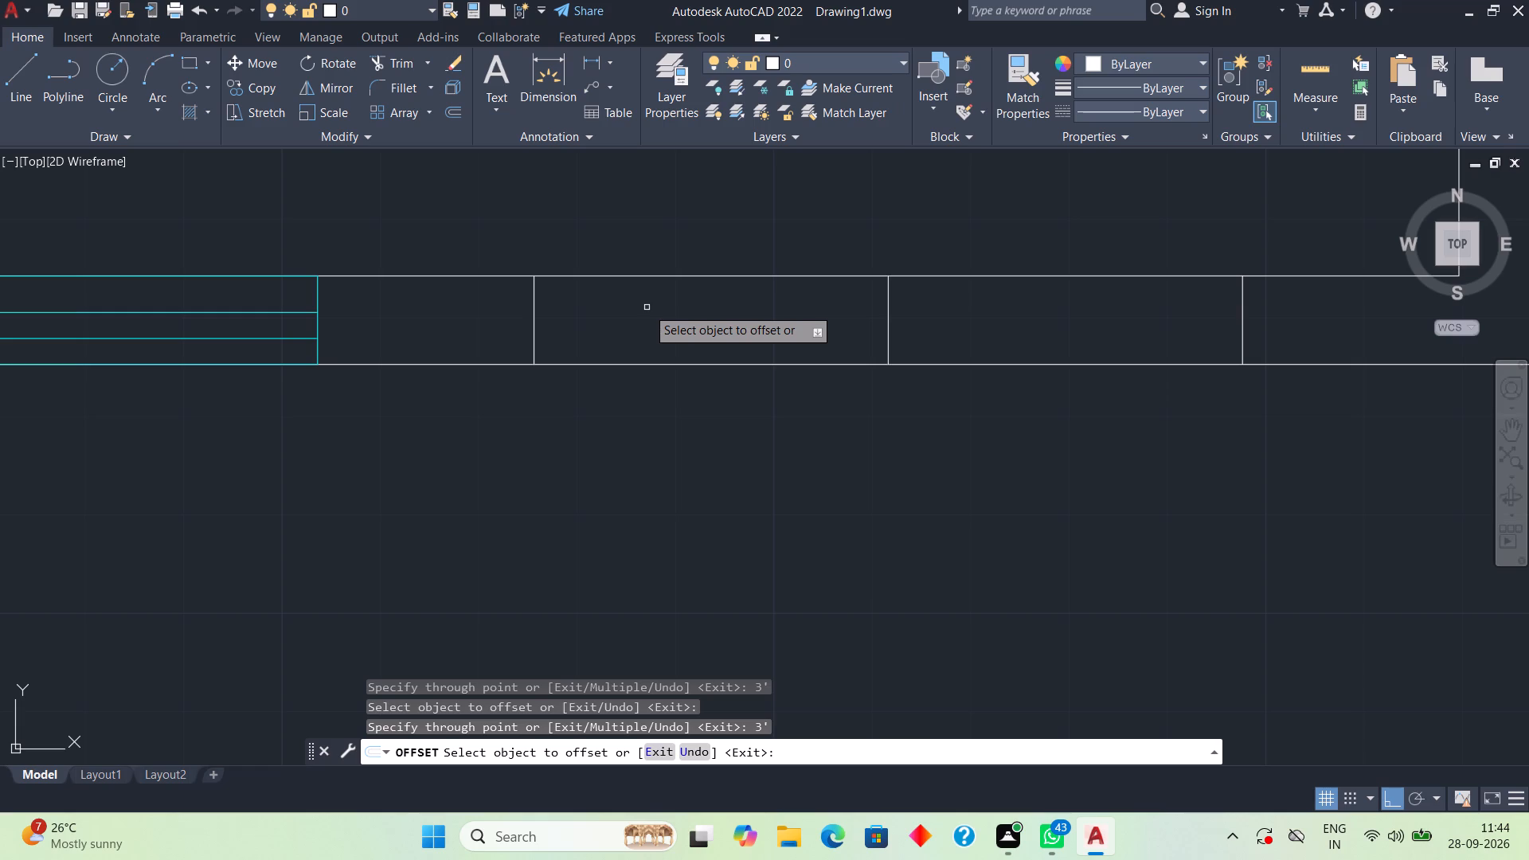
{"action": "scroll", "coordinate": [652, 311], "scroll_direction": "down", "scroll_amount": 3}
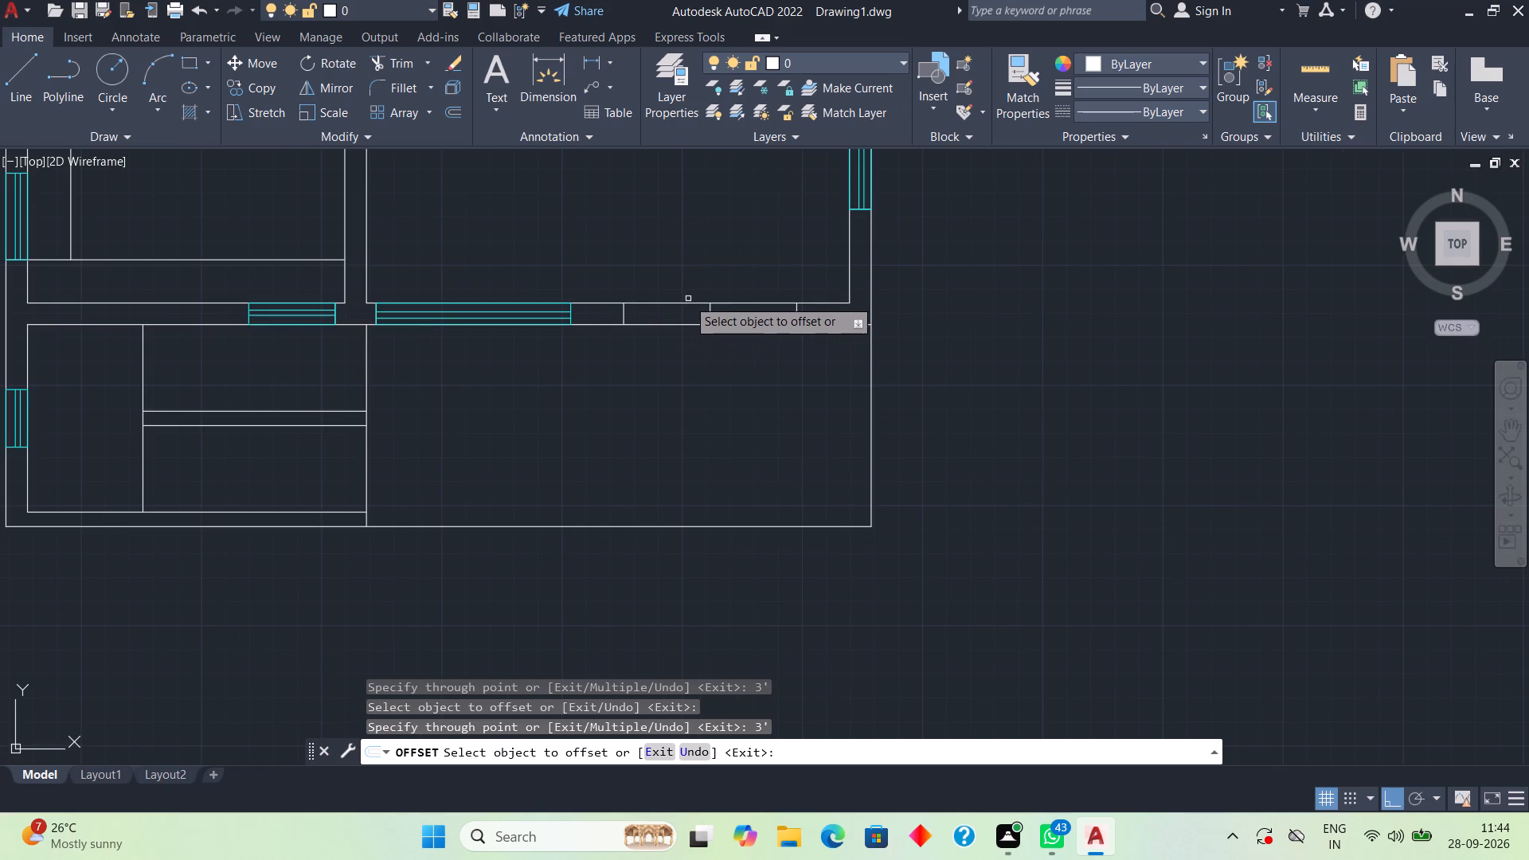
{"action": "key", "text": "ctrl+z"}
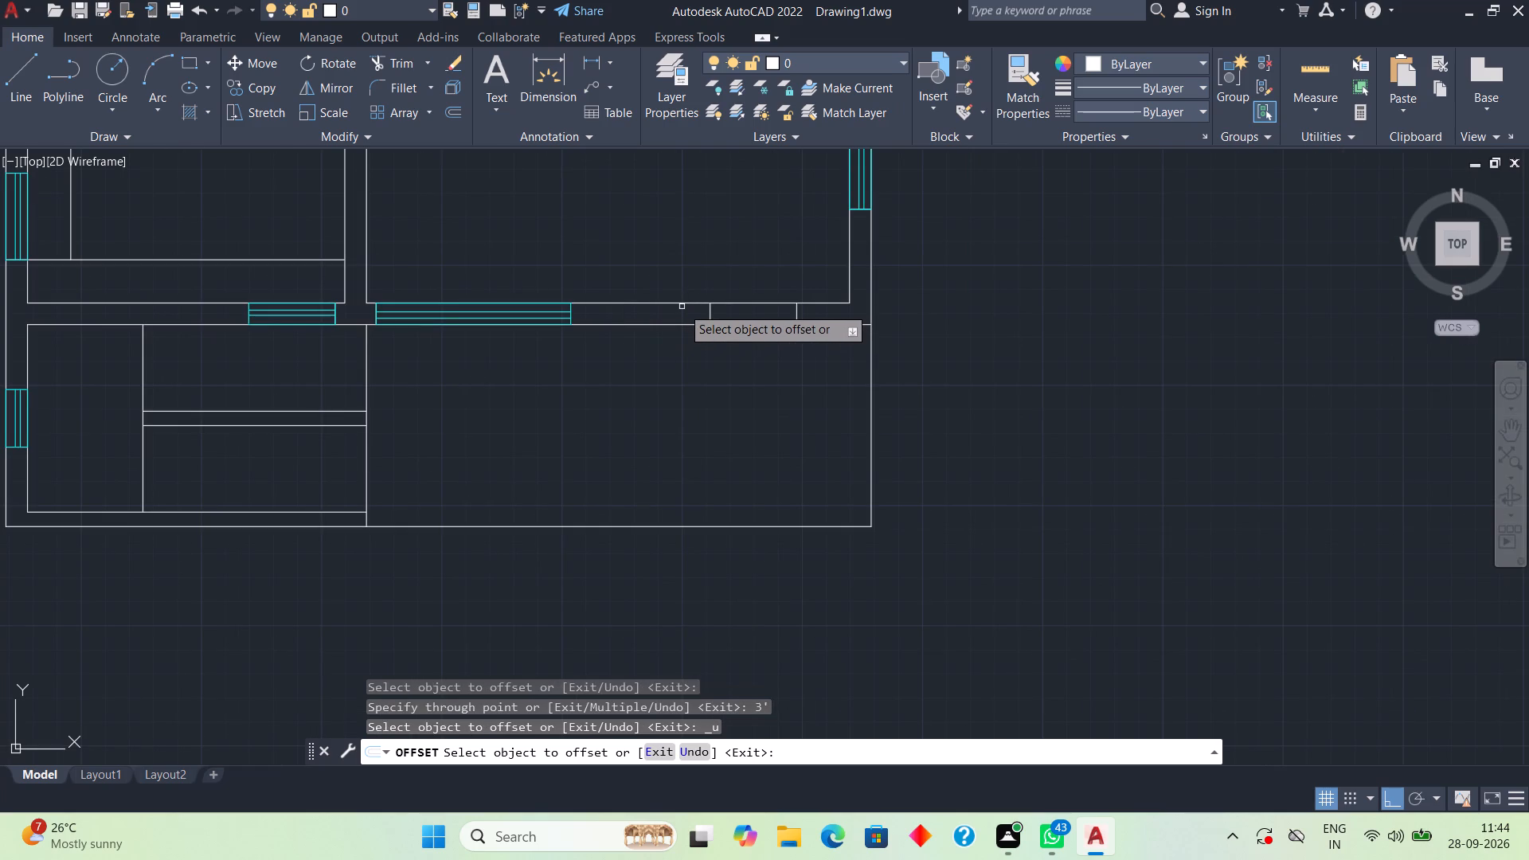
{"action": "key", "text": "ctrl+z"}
Offset the vertical centre line in the bottom wall 2'6" to the right and 2'6" to the left.
{"action": "scroll", "coordinate": [685, 301], "scroll_direction": "up", "scroll_amount": 2}
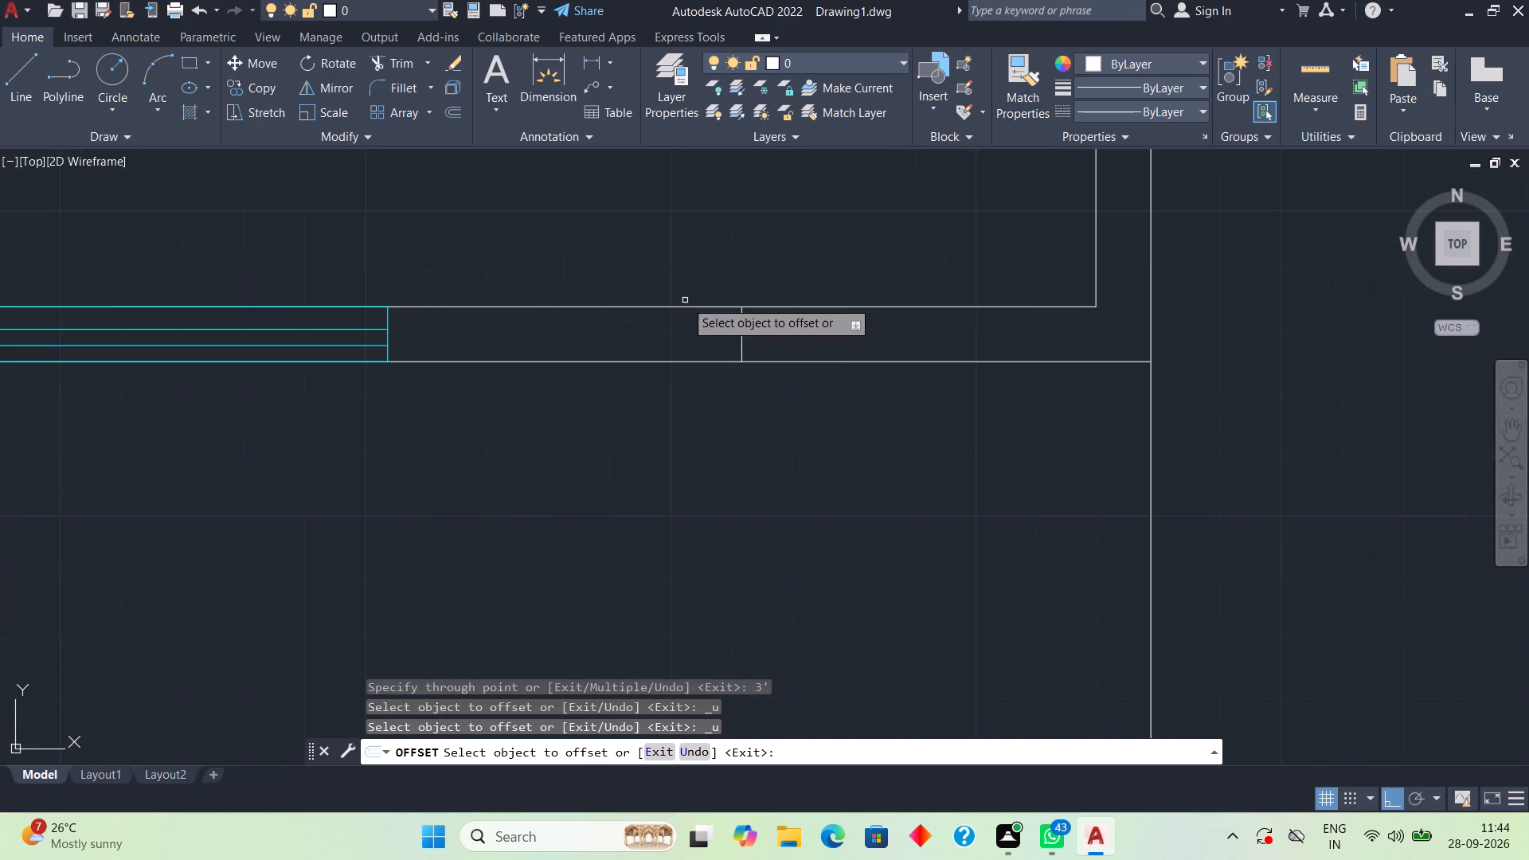
{"action": "left_click", "coordinate": [742, 345]}
{"action": "type", "text": "2'6\""}
{"action": "key", "text": "Return"}
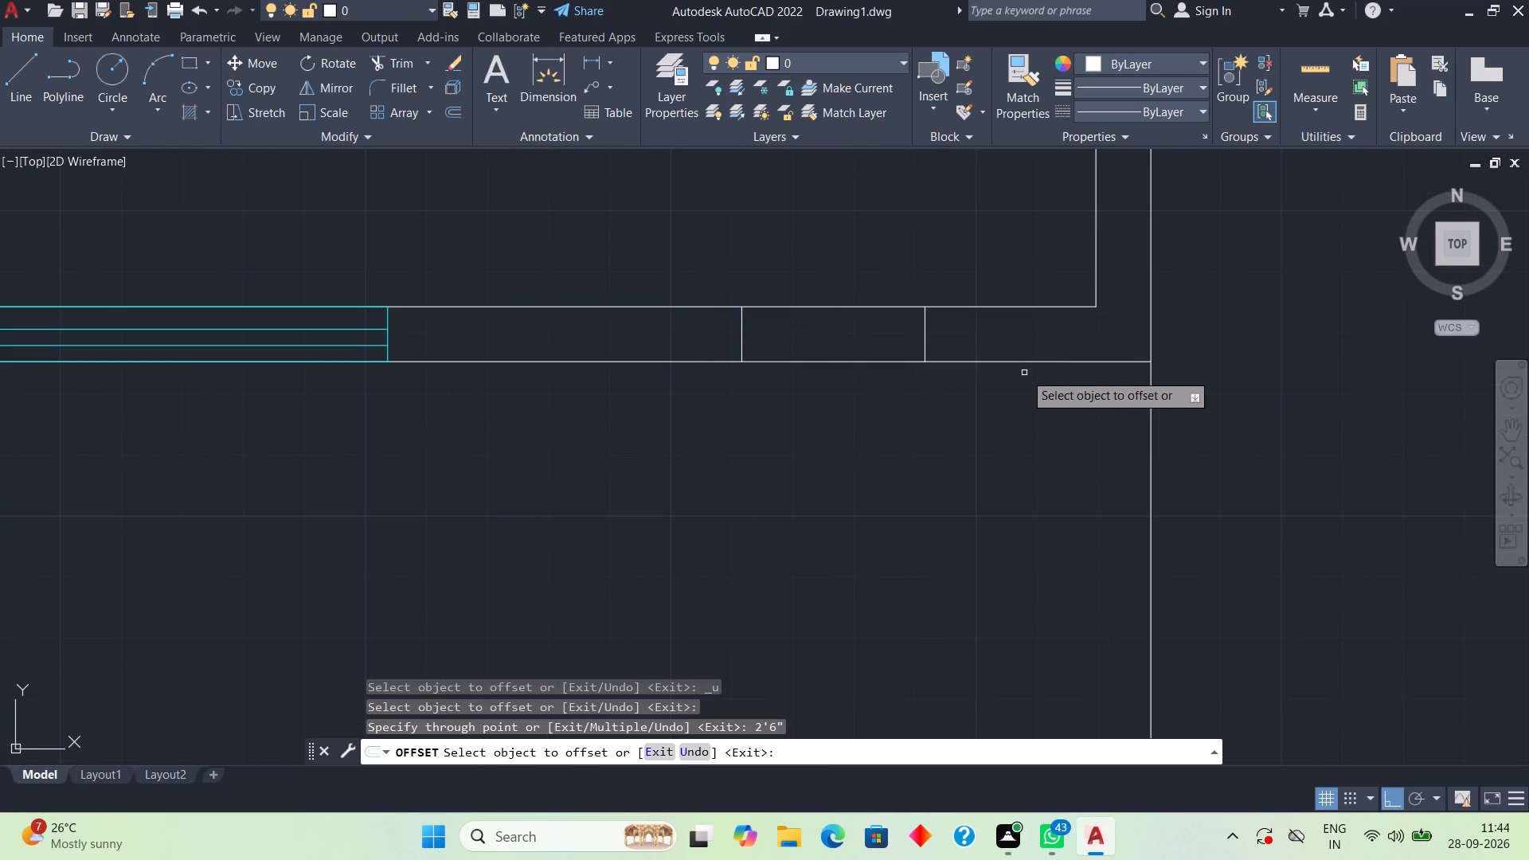
{"action": "left_click", "coordinate": [742, 331]}
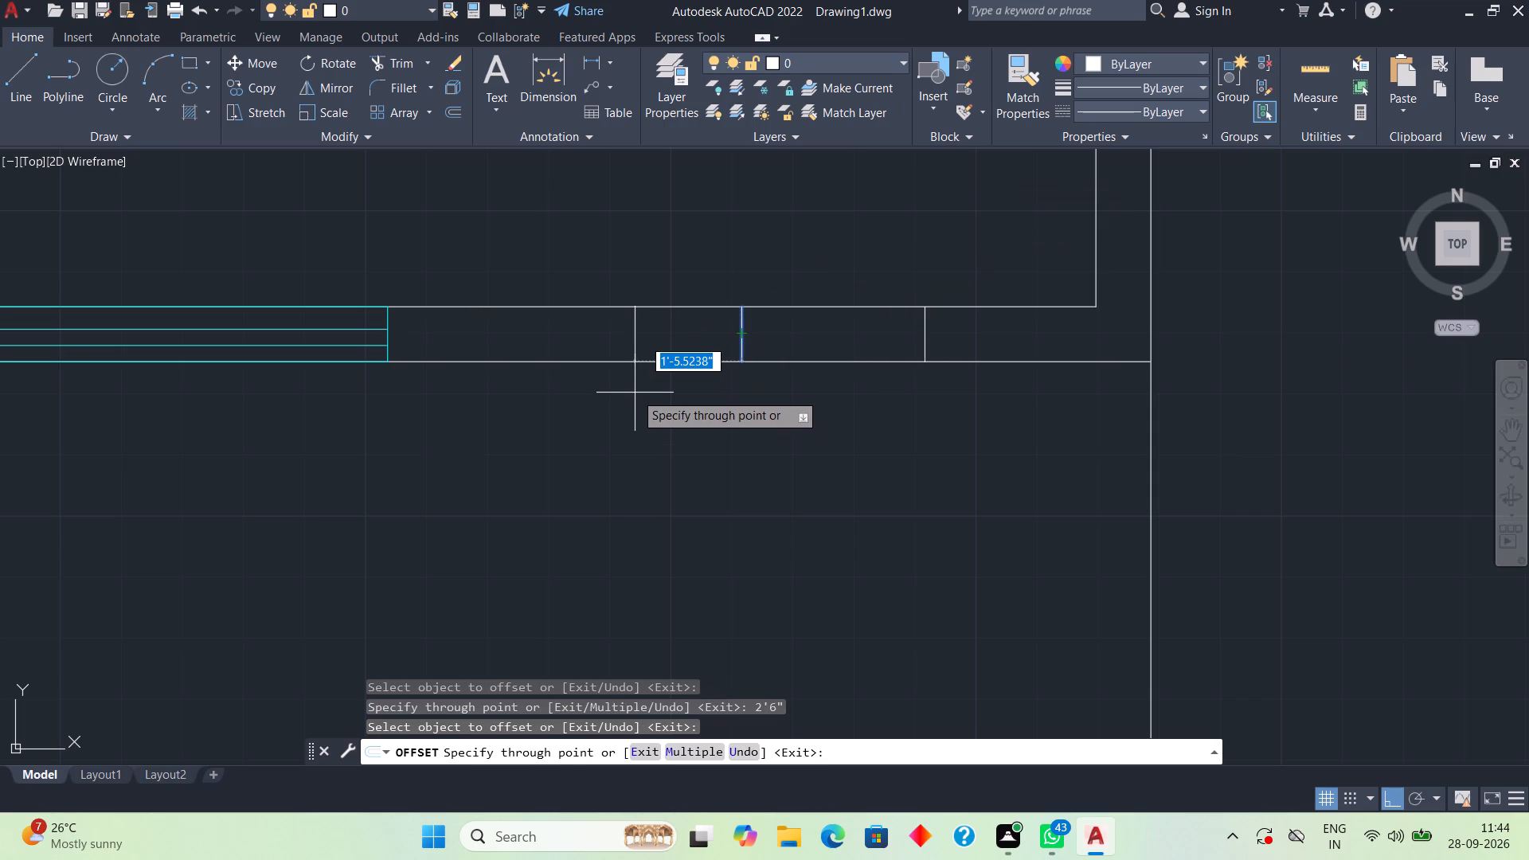
{"action": "type", "text": "2'6\""}
{"action": "key", "text": "Return"}
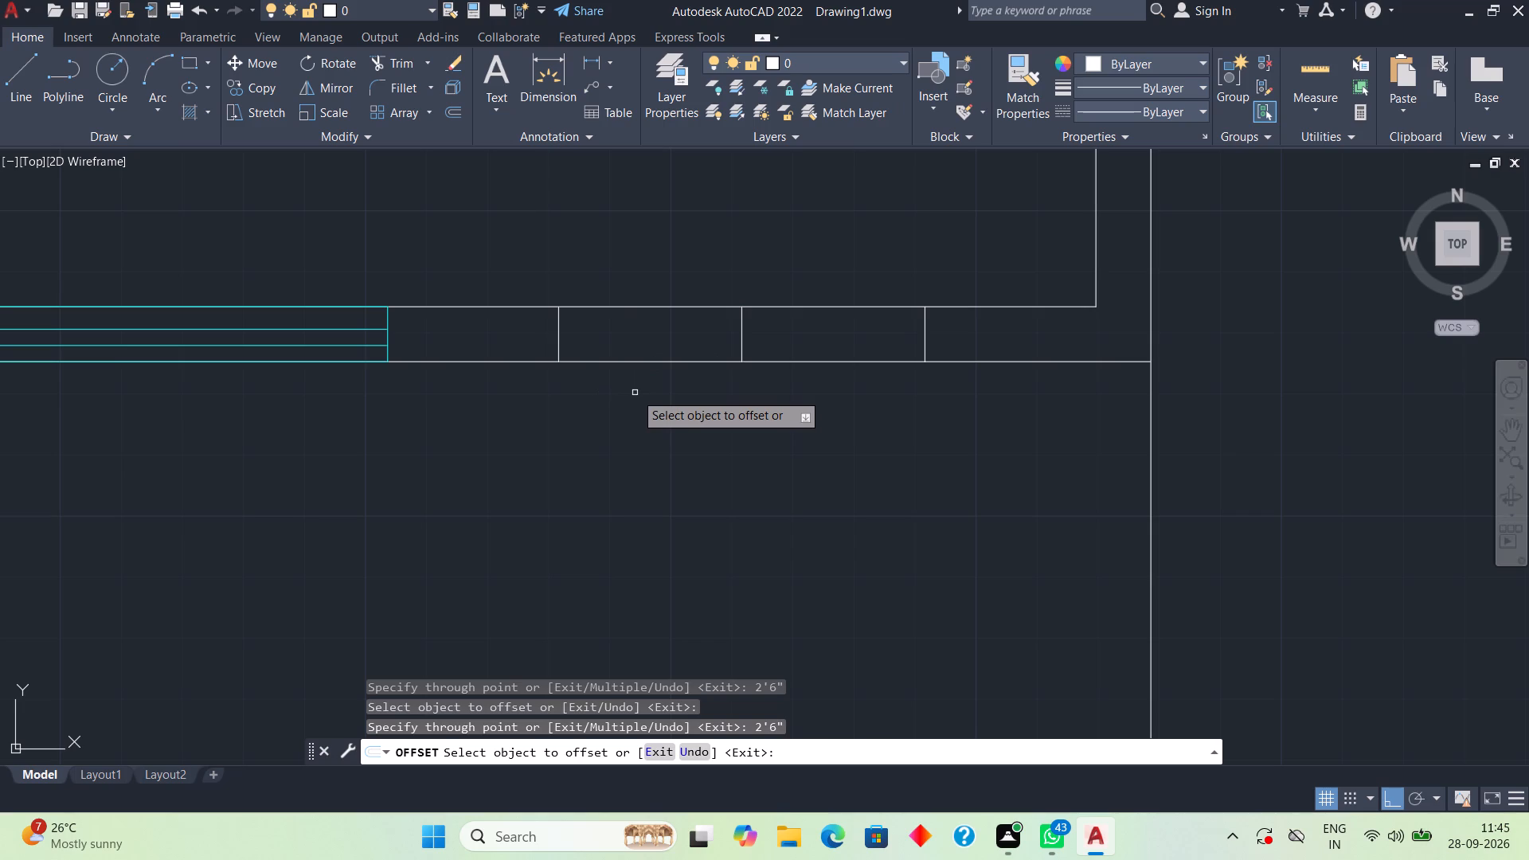
{"action": "key", "text": "space"}
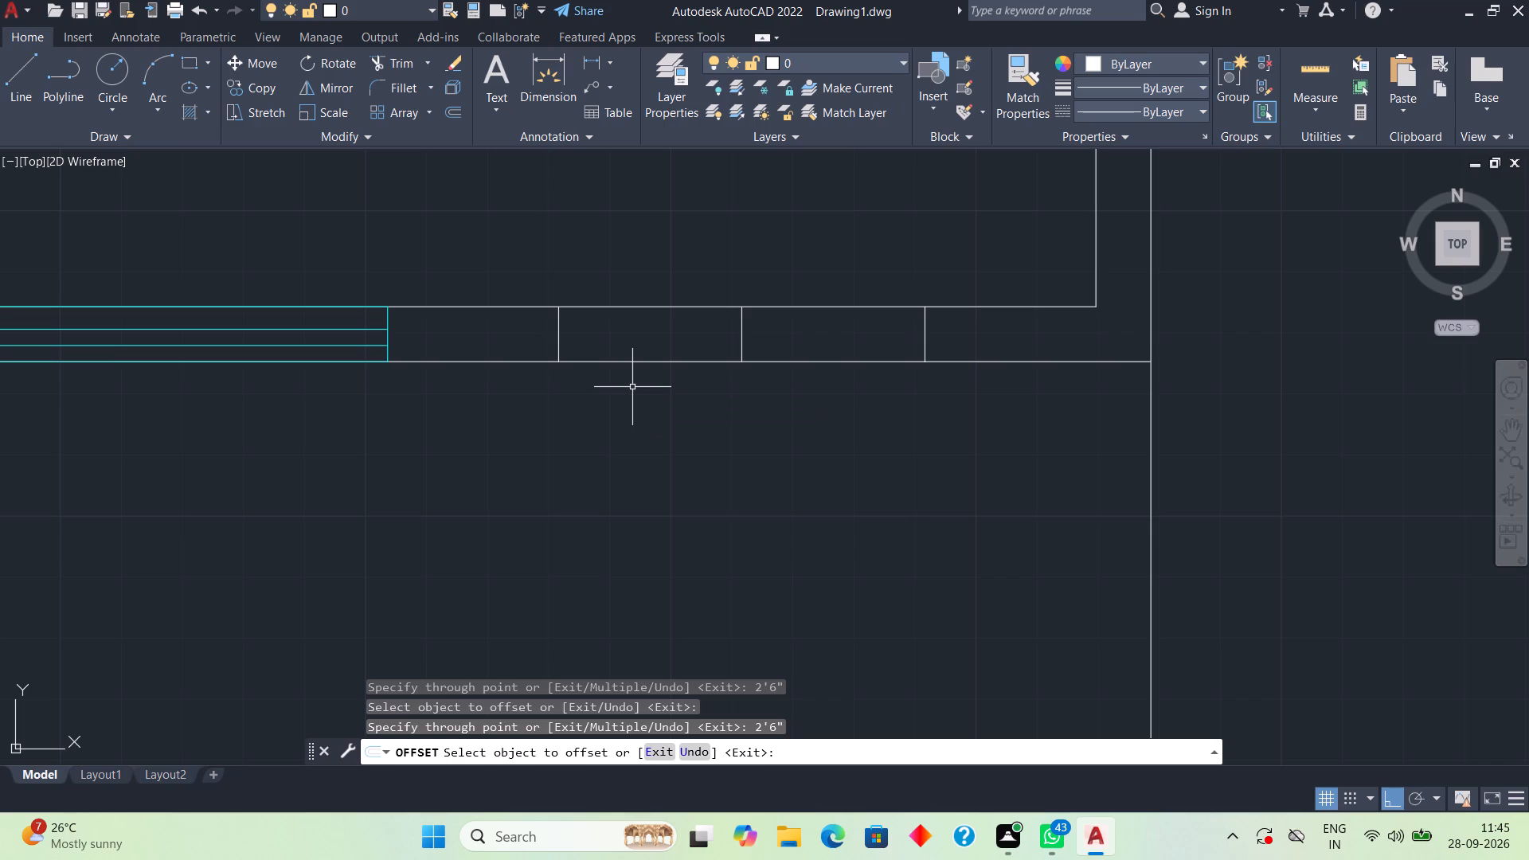
Trim the bottom wall's inner line on both sides of the centre line, between the two offset lines.
{"action": "type", "text": "tr"}
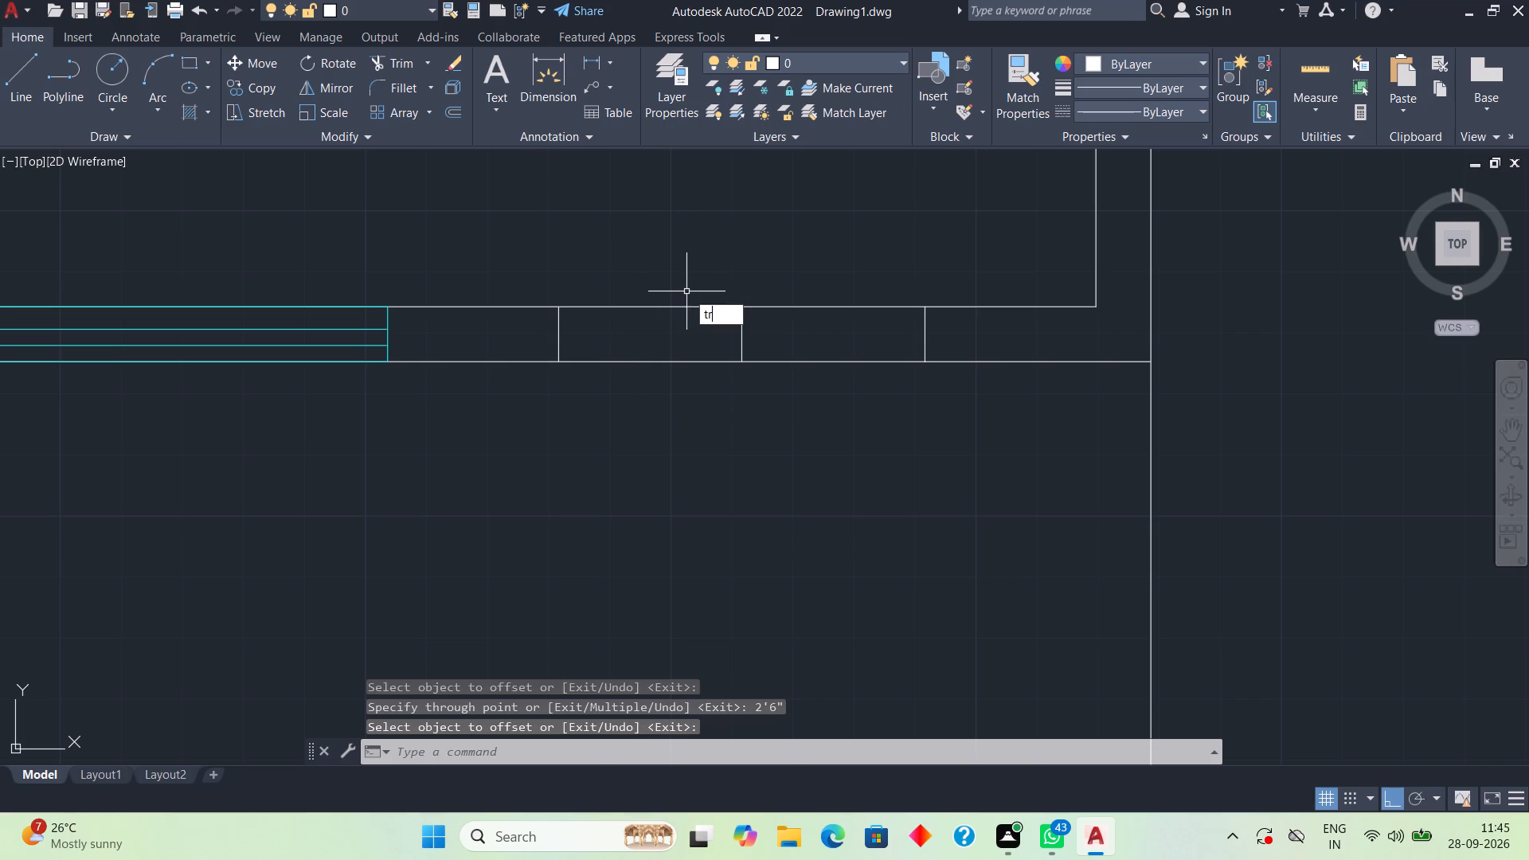
{"action": "key", "text": "space"}
{"action": "key", "text": "space"}
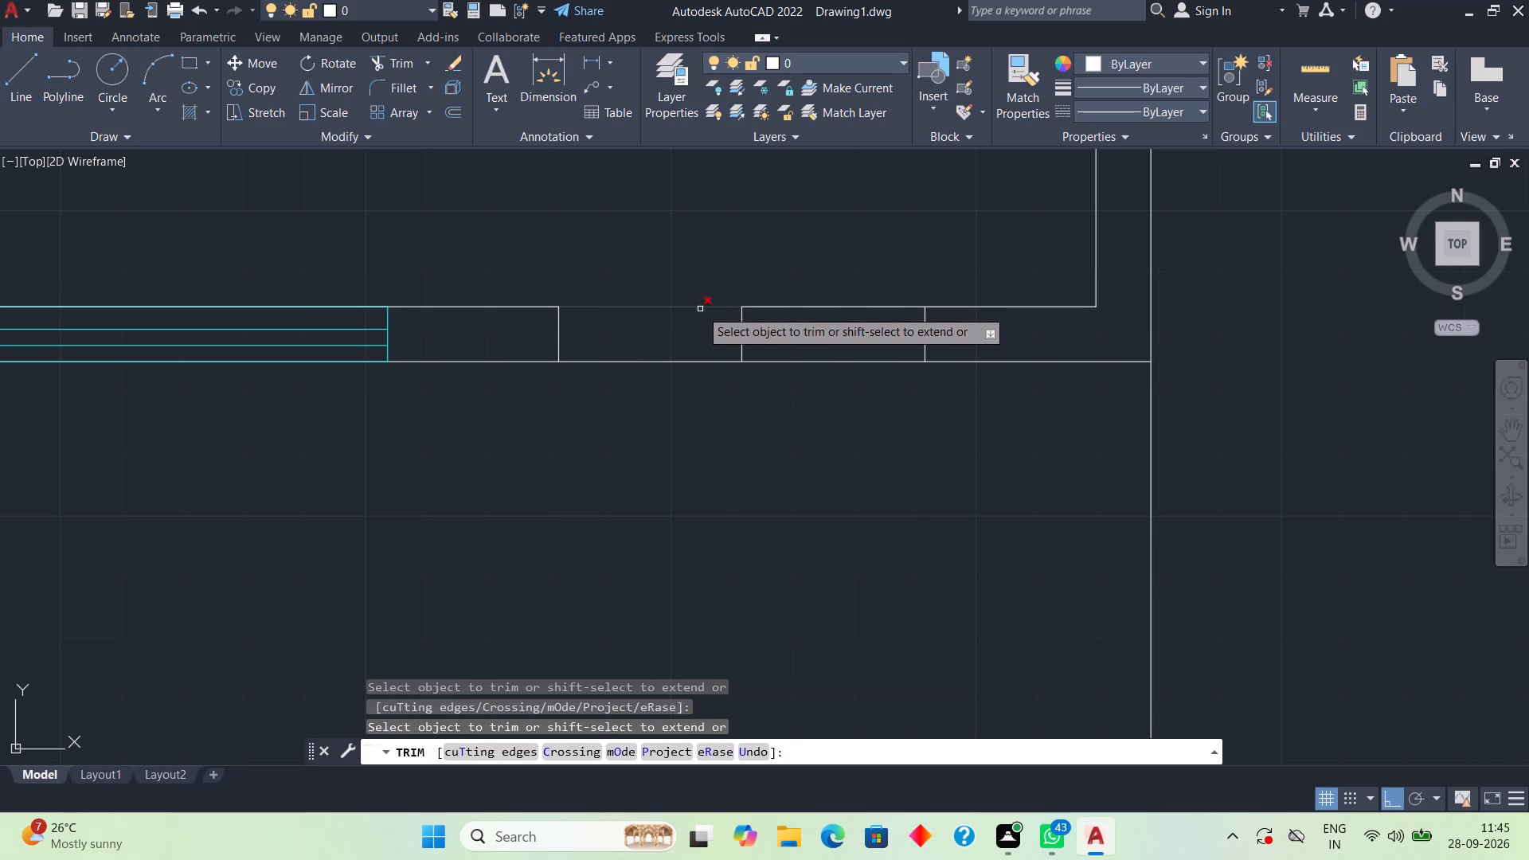
{"action": "left_click", "coordinate": [700, 309]}
{"action": "left_click", "coordinate": [815, 307]}
{"action": "key", "text": "space"}
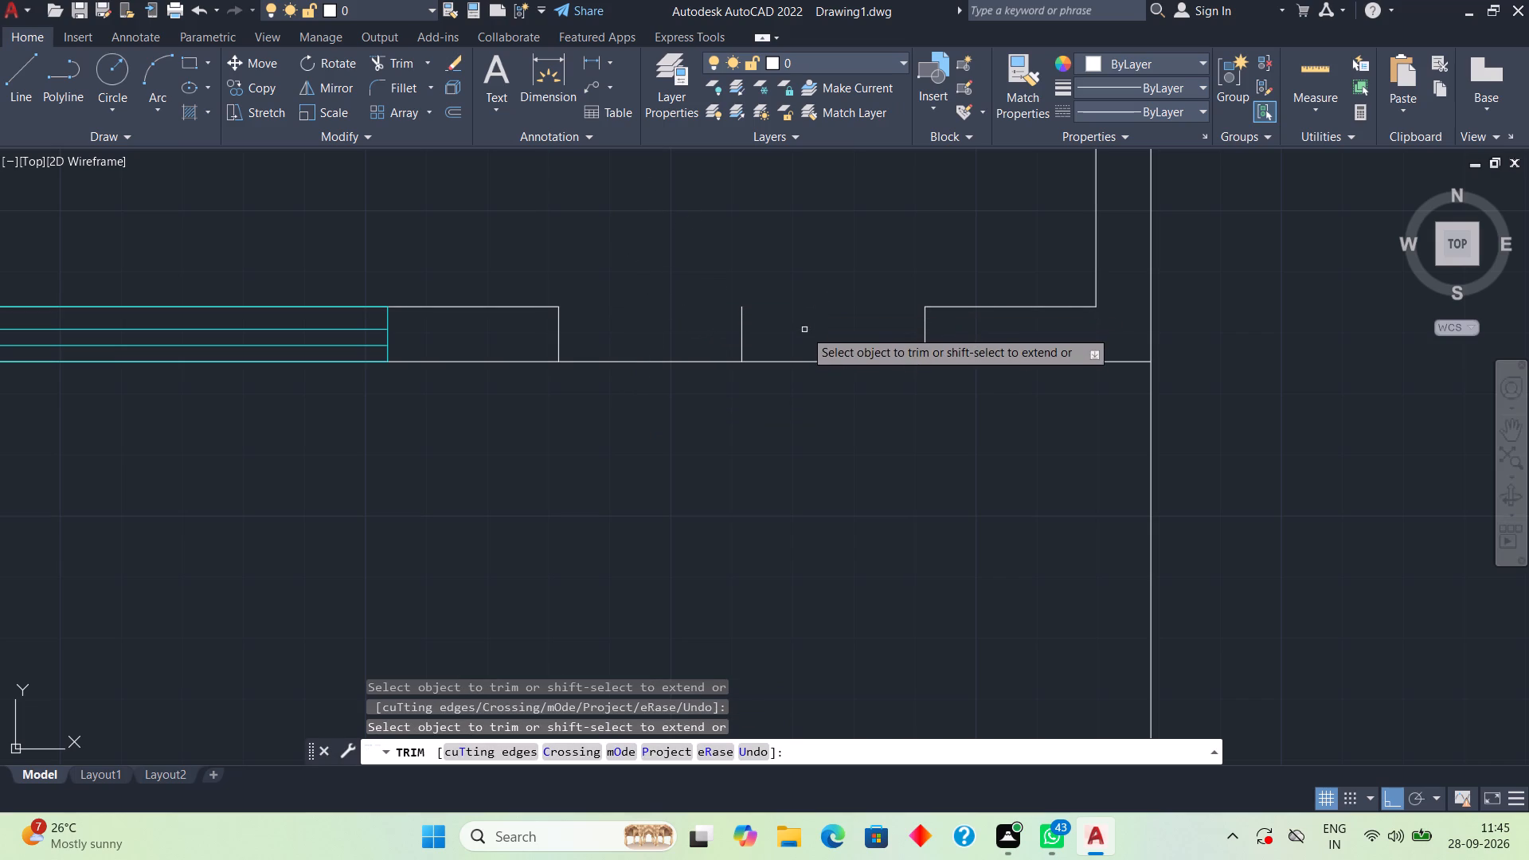
Draw the right door jamb with lines from the right offset line's lower end: 4" up, 3" left and 4" down.
{"action": "scroll", "coordinate": [890, 347], "scroll_direction": "up", "scroll_amount": 3}
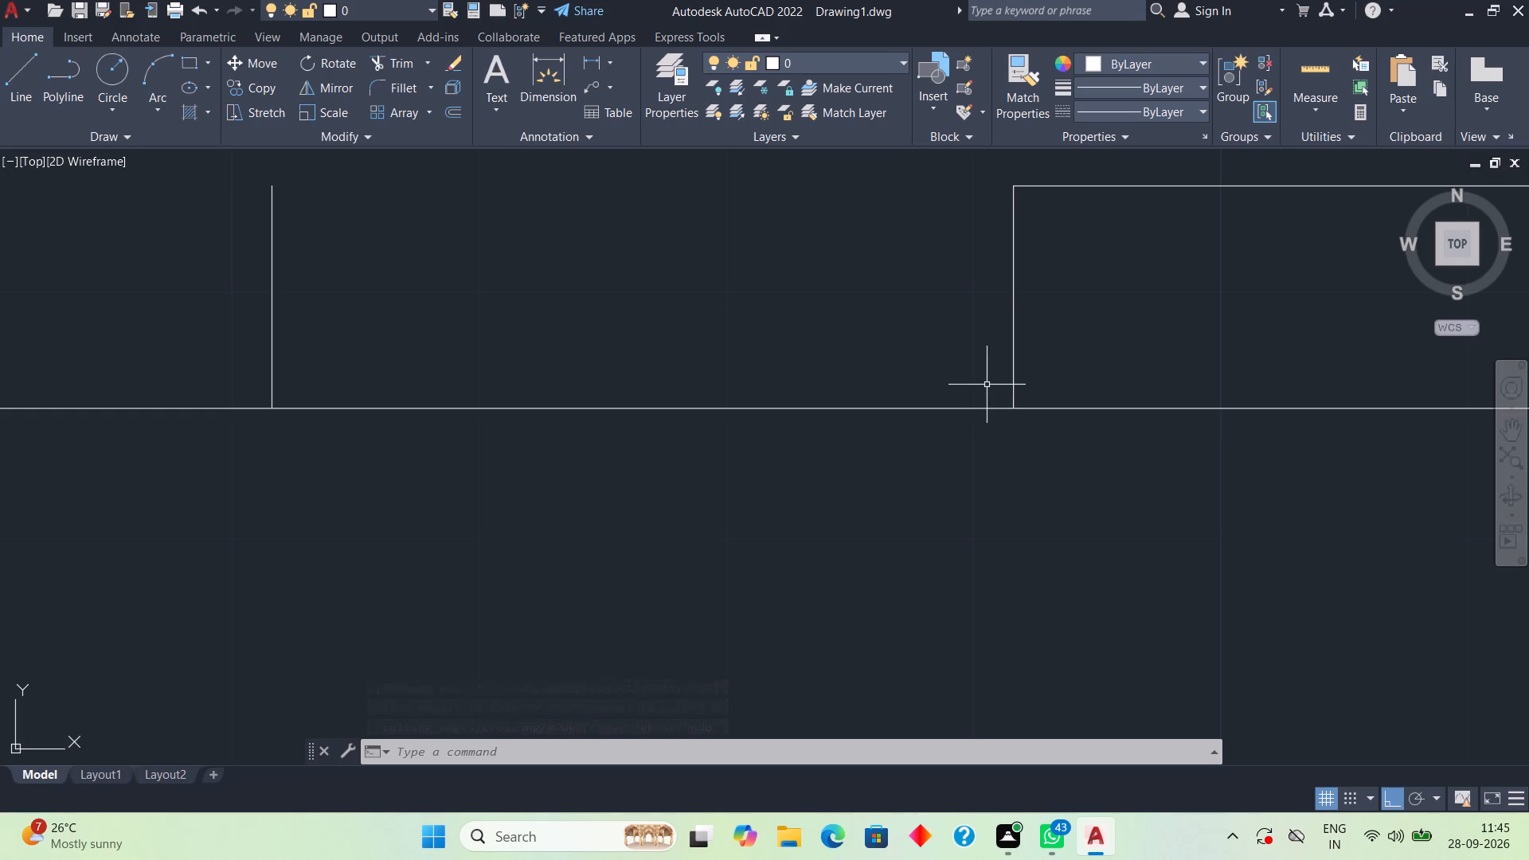
{"action": "type", "text": "l"}
{"action": "key", "text": "space"}
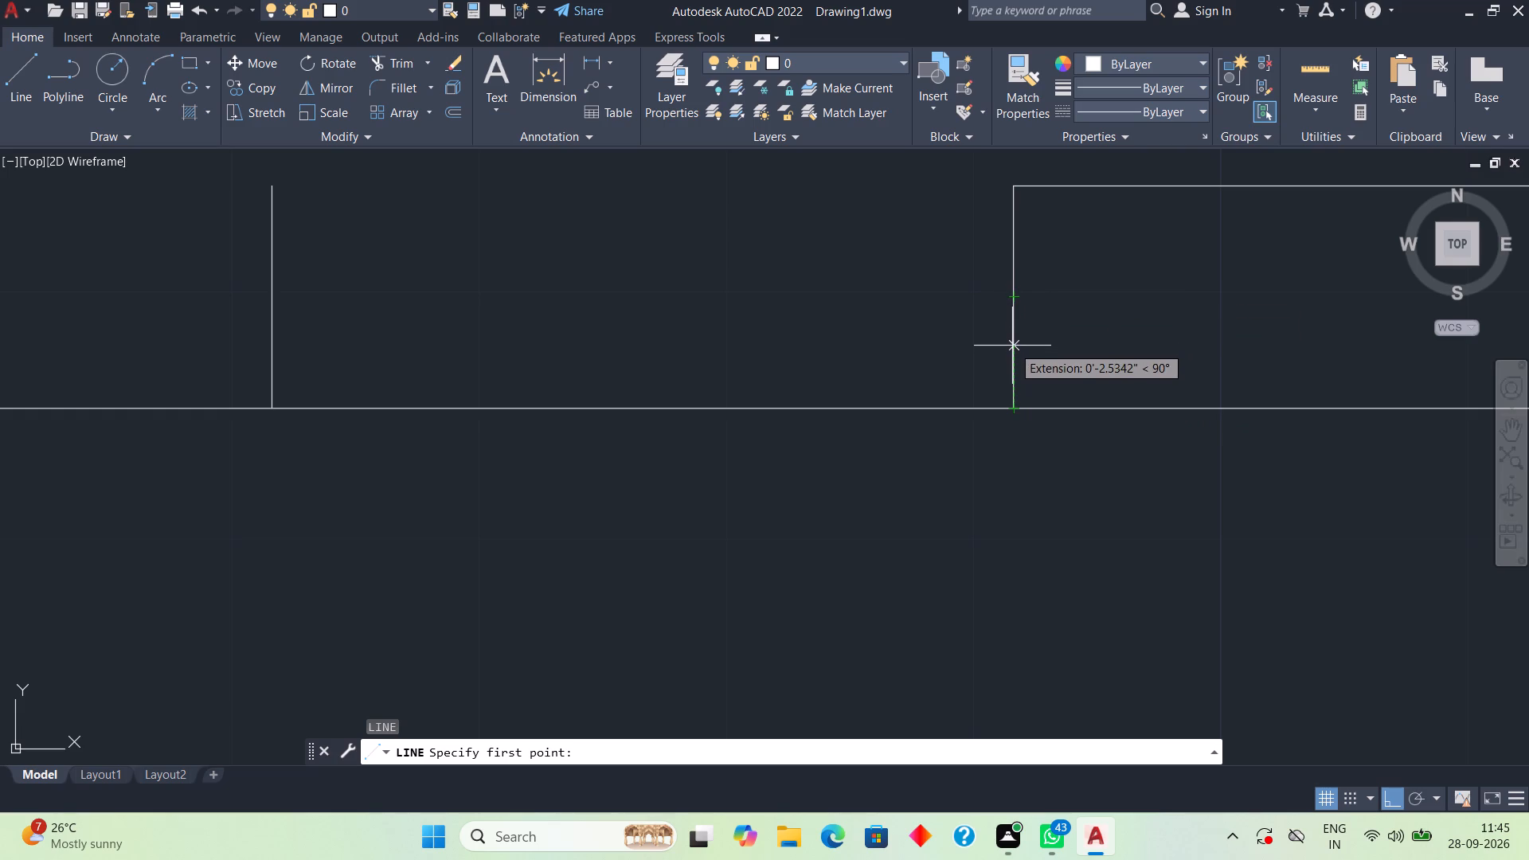
{"action": "left_click", "coordinate": [1019, 411]}
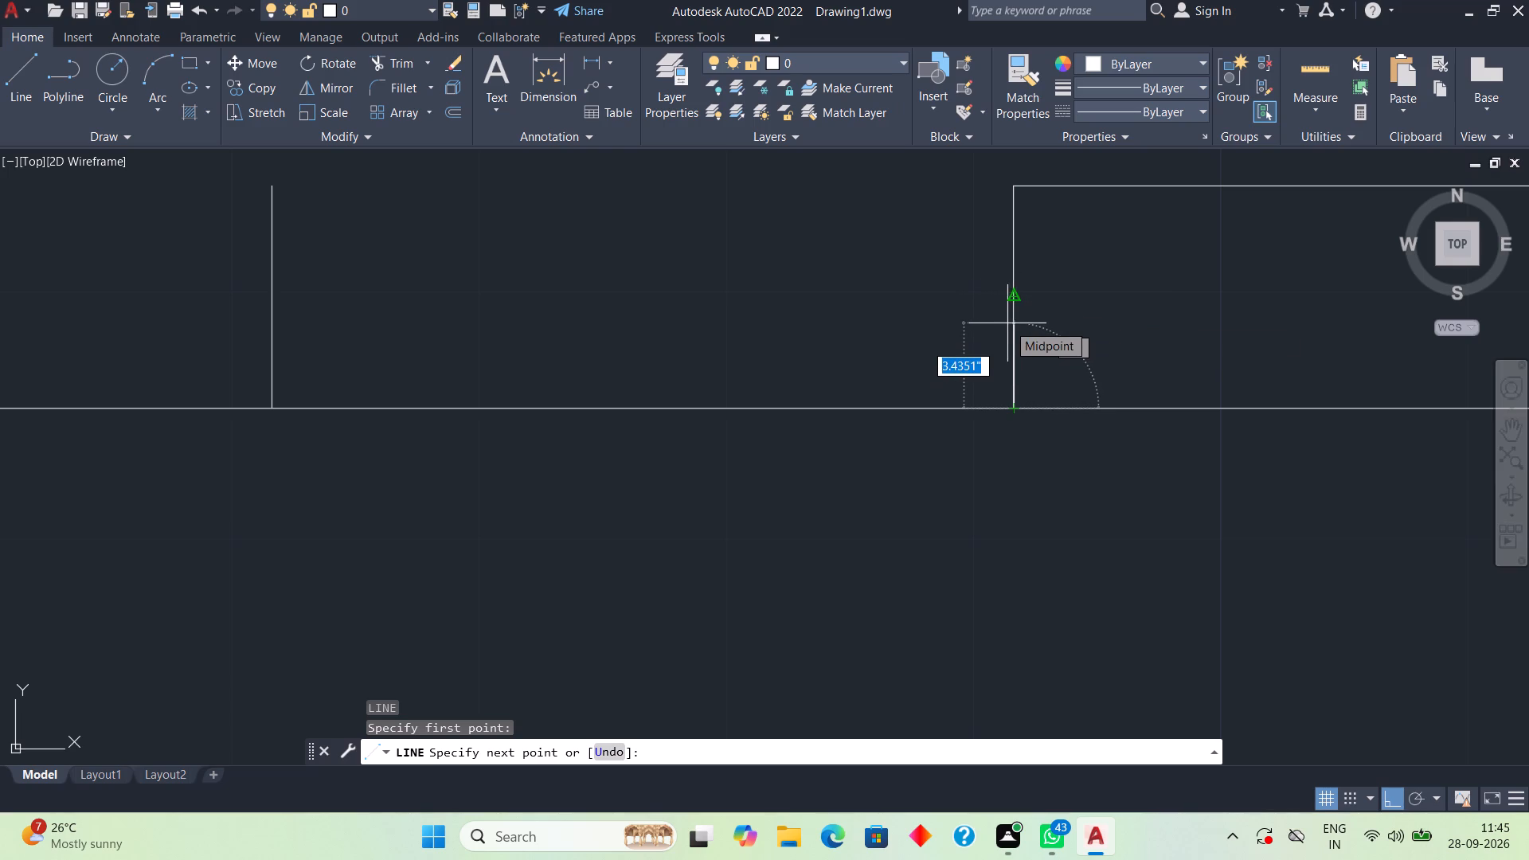
{"action": "key", "text": "4"}
{"action": "key", "text": "shift+quotedbl"}
{"action": "key", "text": "Return"}
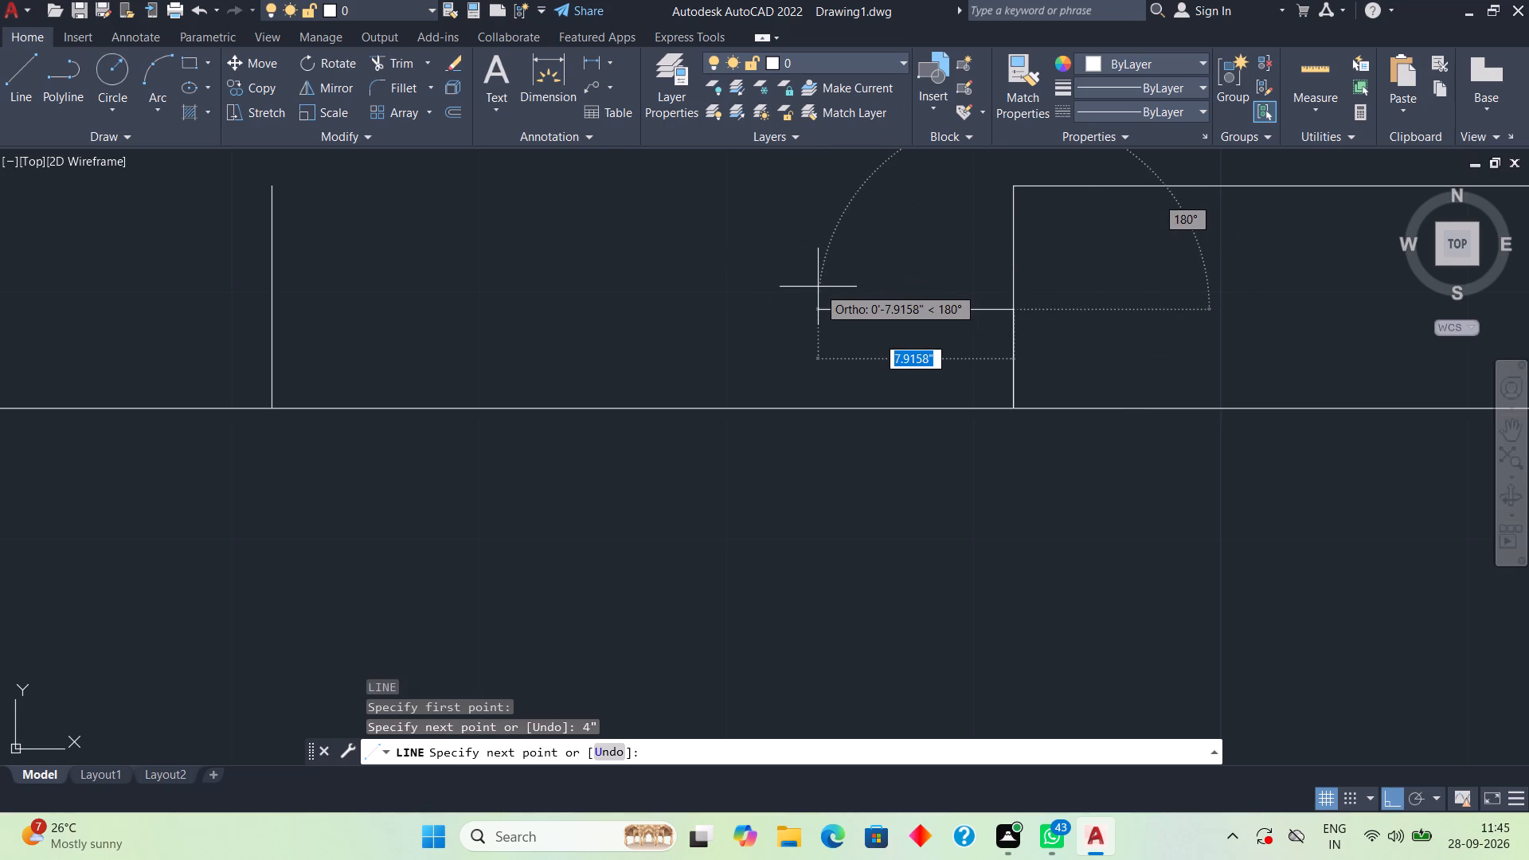
{"action": "type", "text": "3\""}
{"action": "key", "text": "Return"}
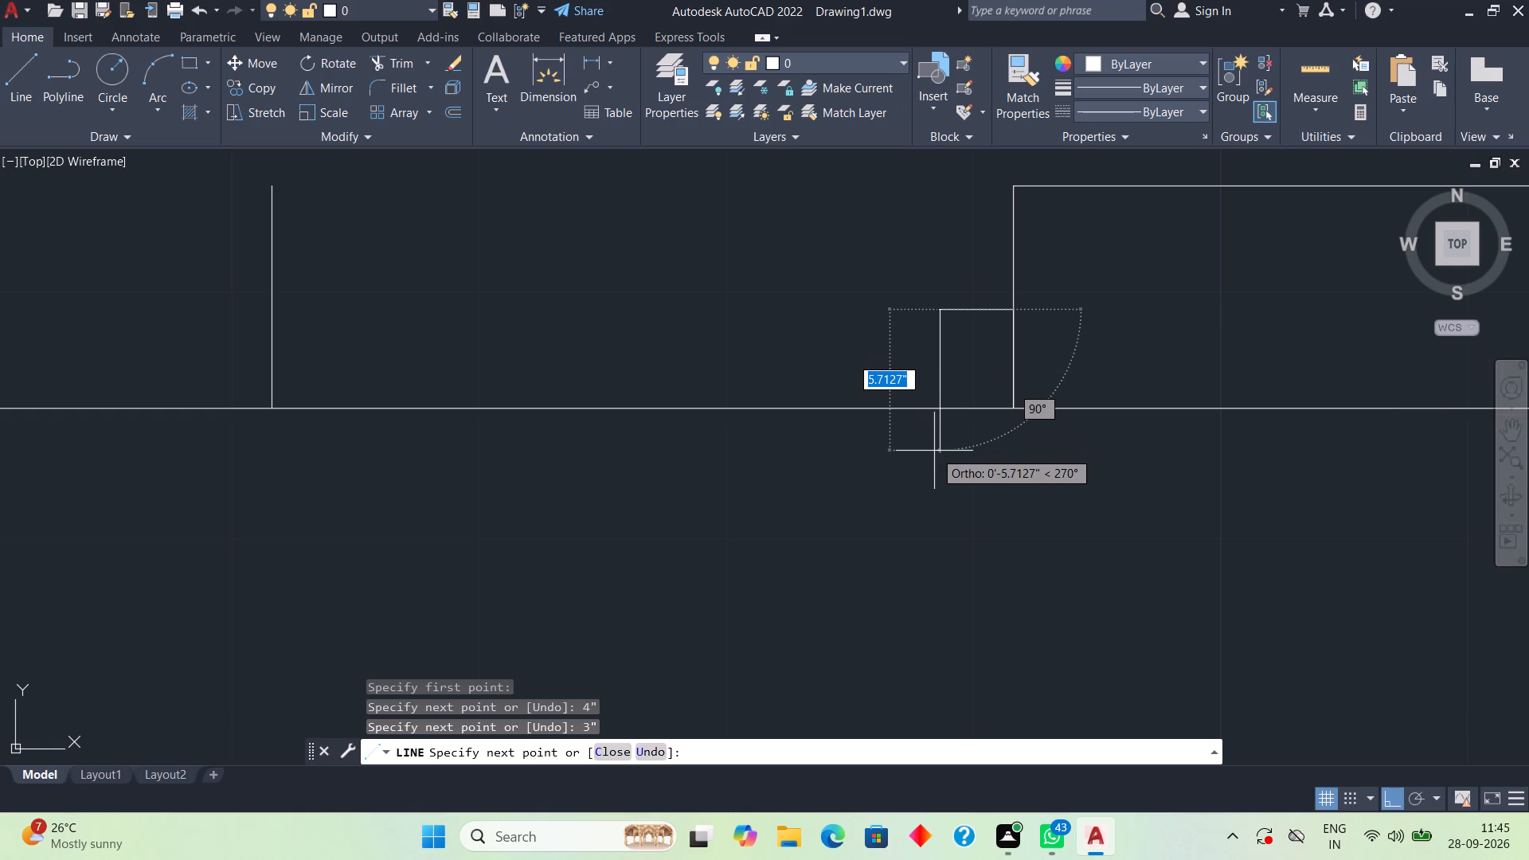
{"action": "type", "text": "4\""}
{"action": "key", "text": "Return"}
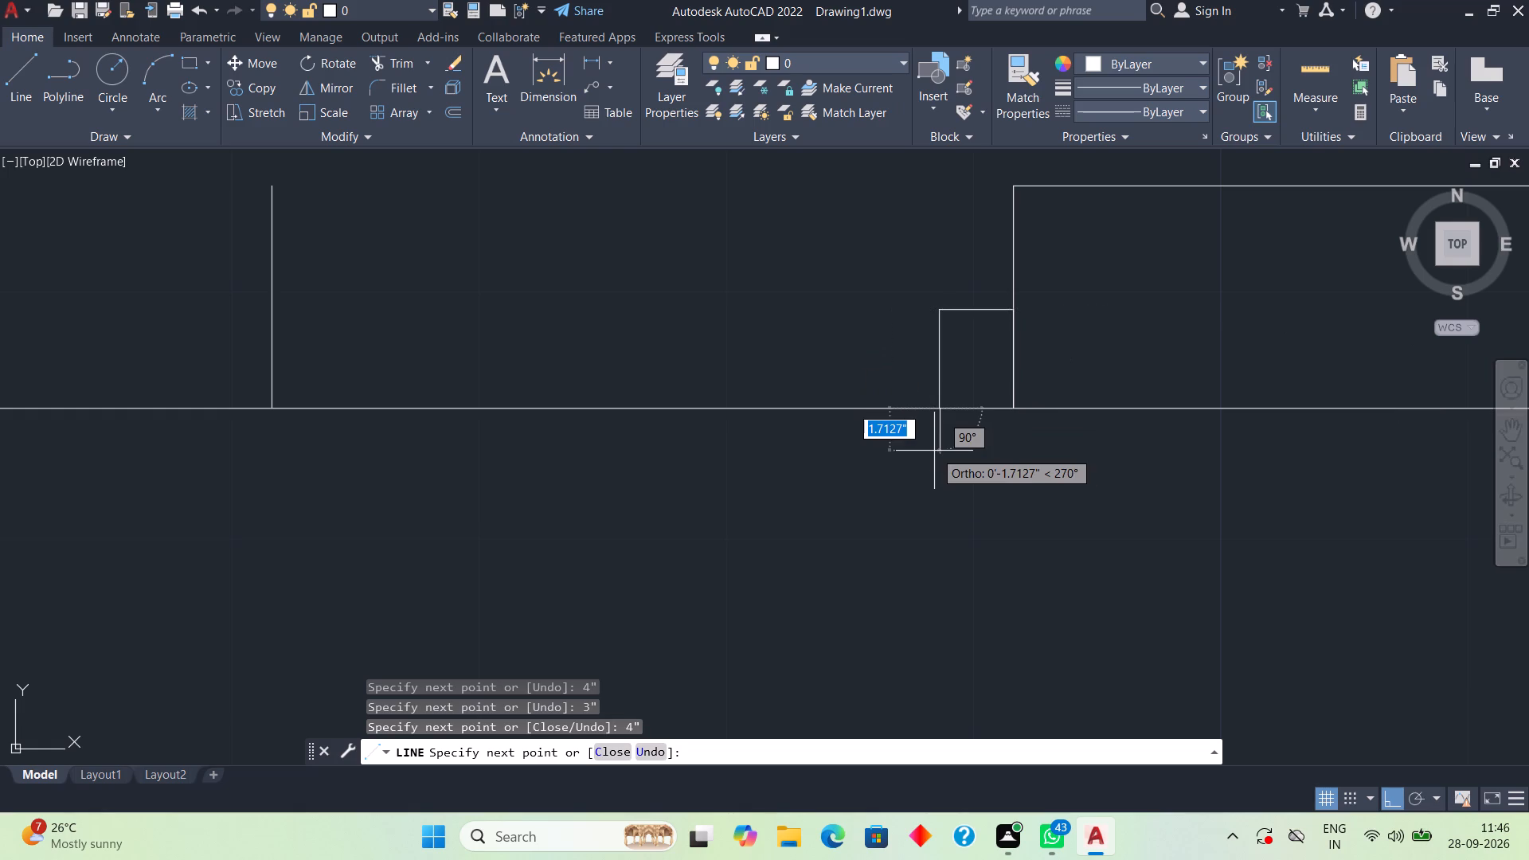
{"action": "key", "text": "space"}
Draw a door leaf rectangle 3" long and 2'6" wide, extending up and left from the jamb's upper-left corner.
{"action": "scroll", "coordinate": [944, 412], "scroll_direction": "down", "scroll_amount": 2}
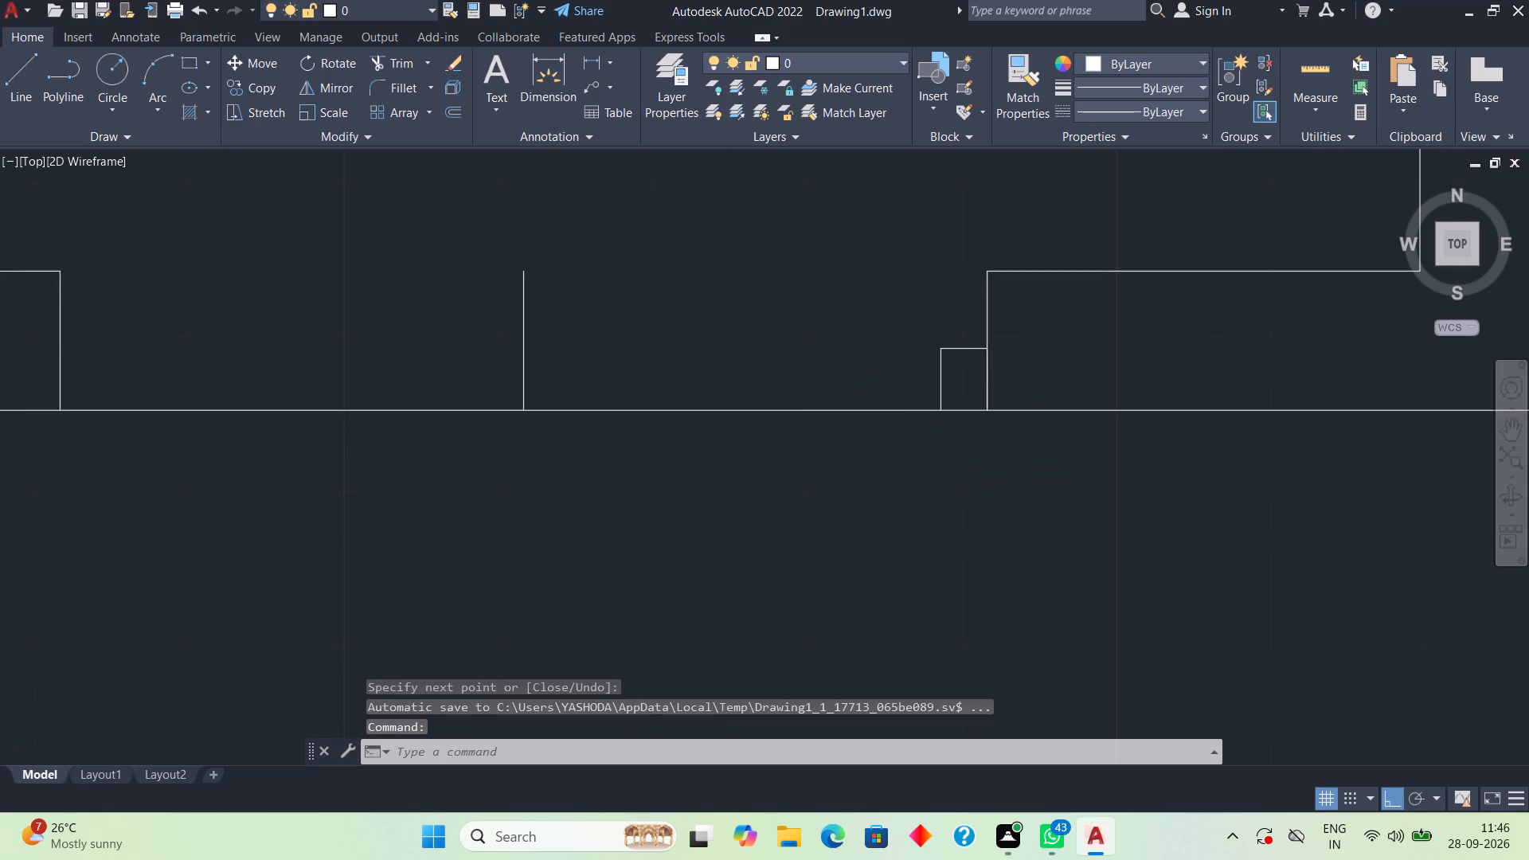
{"action": "type", "text": "re"}
{"action": "type", "text": "c"}
{"action": "key", "text": "space"}
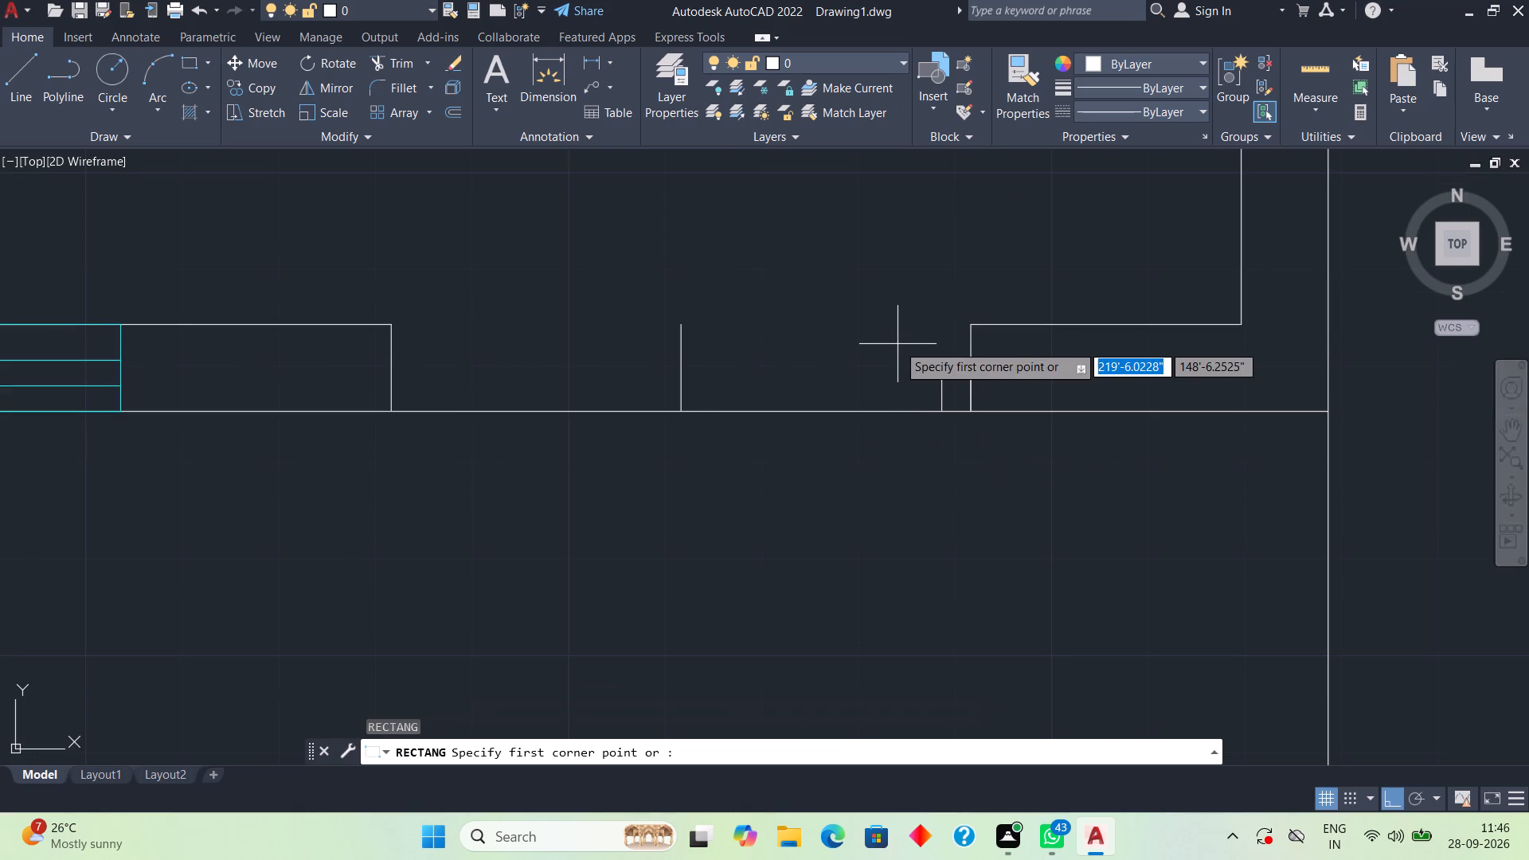
{"action": "left_click", "coordinate": [940, 372]}
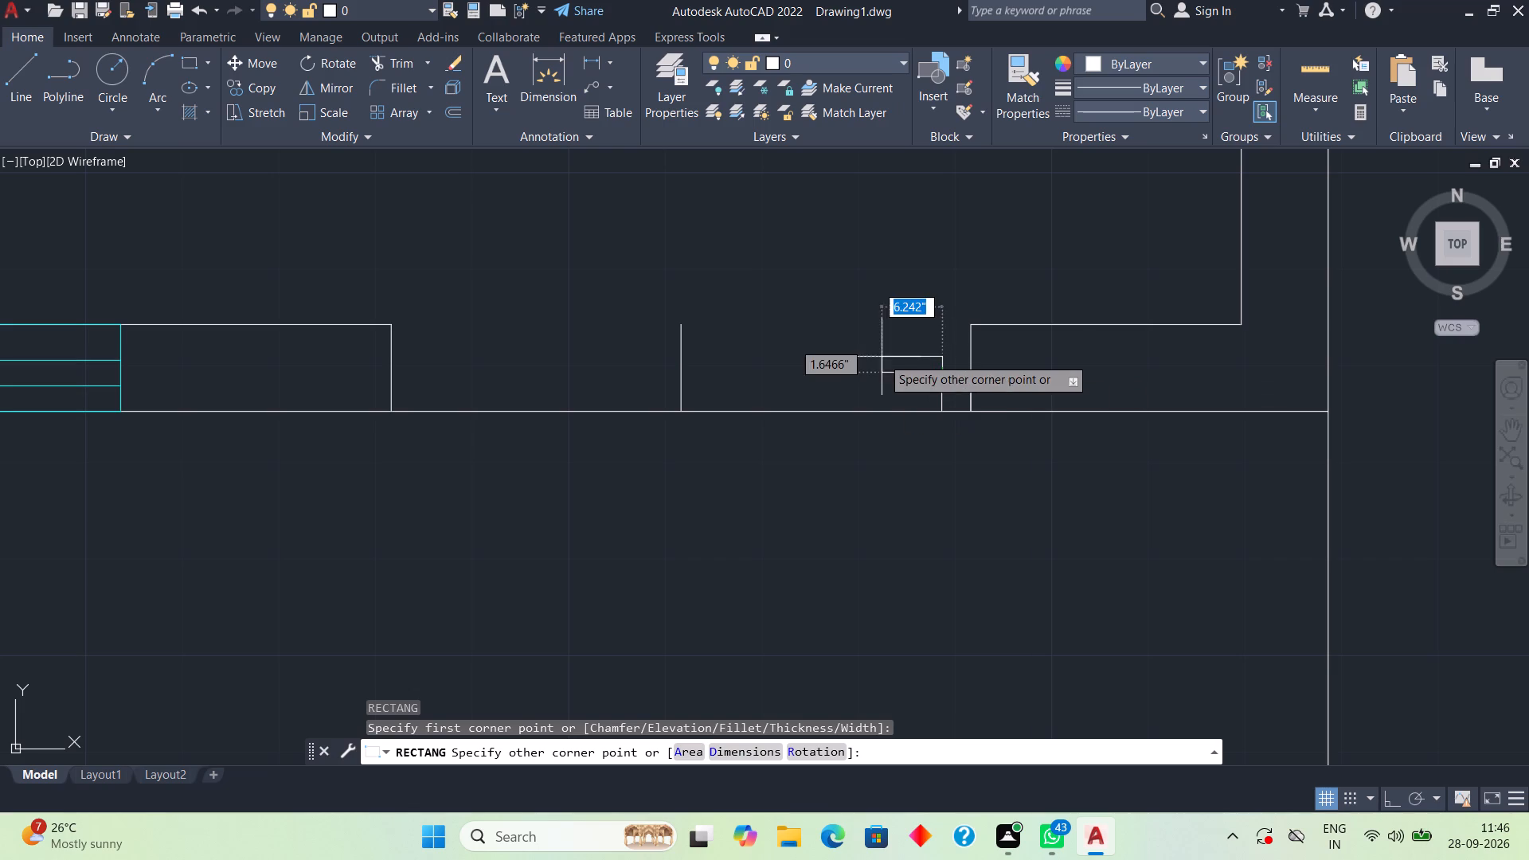
{"action": "type", "text": "d"}
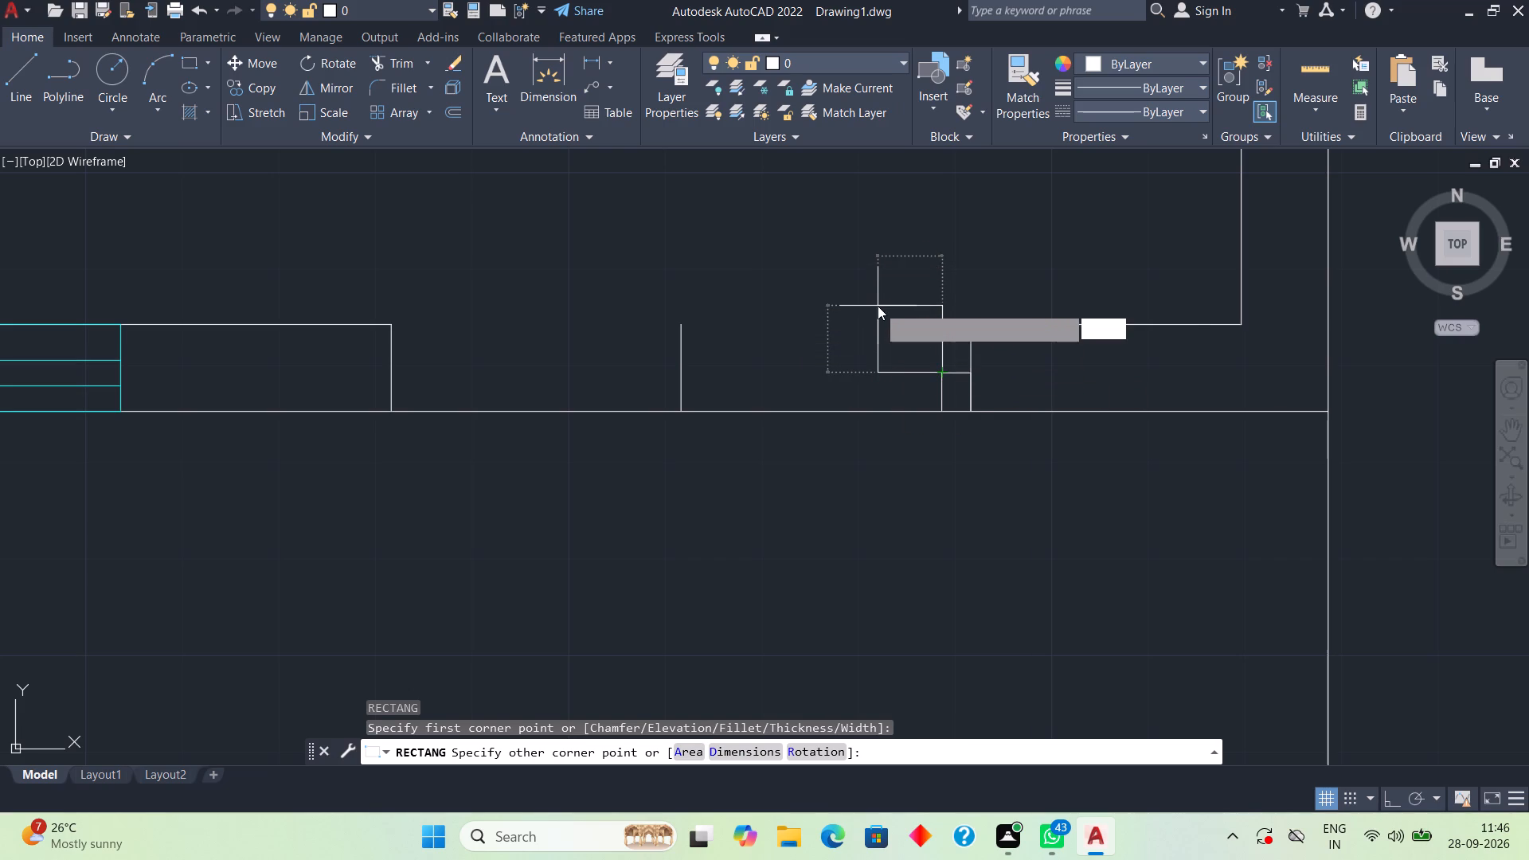
{"action": "key", "text": "space"}
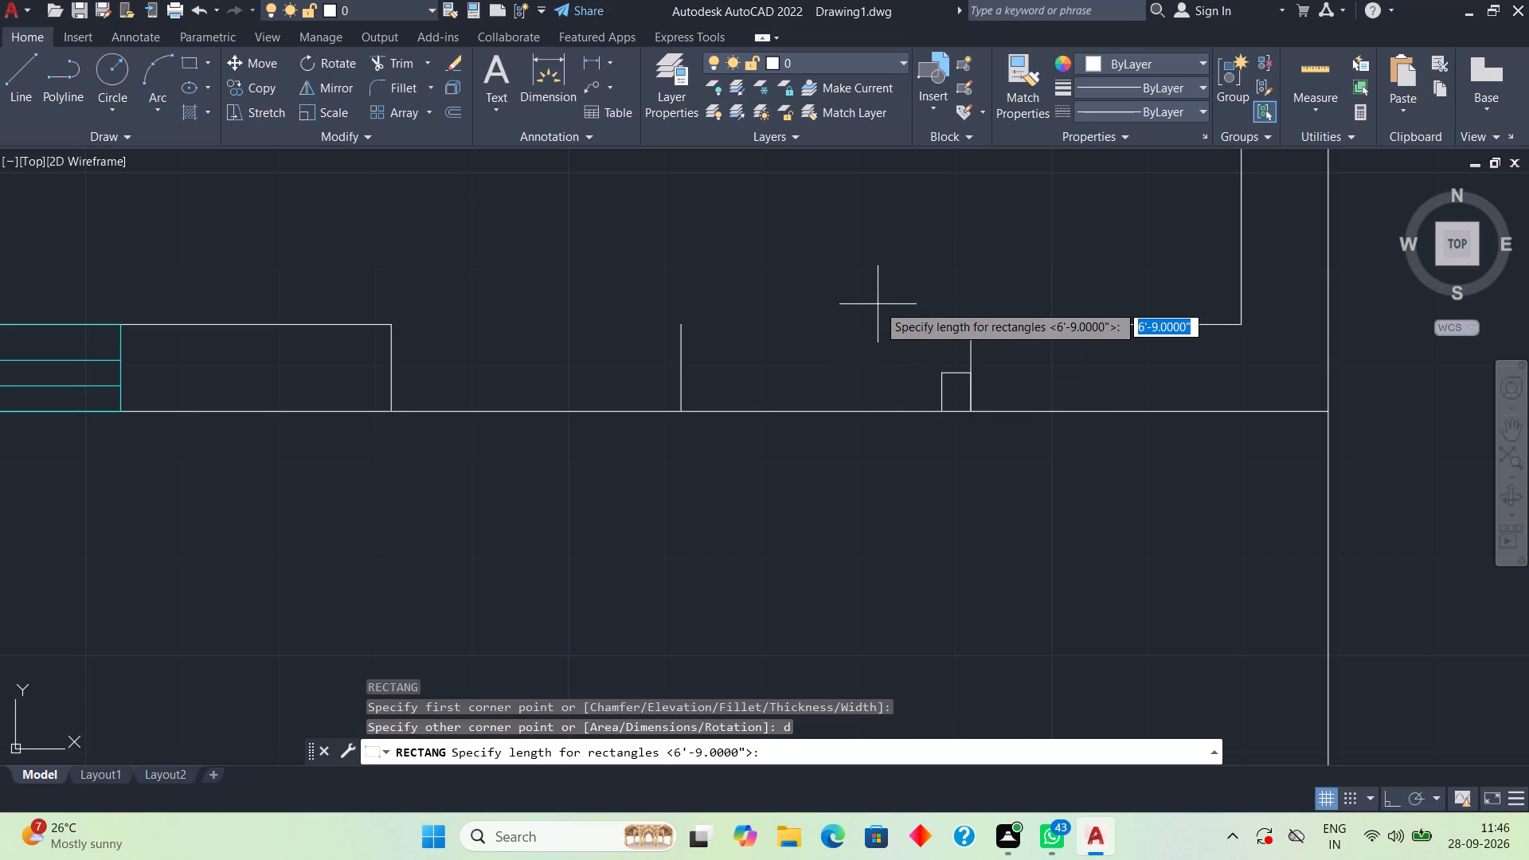
{"action": "type", "text": "3\""}
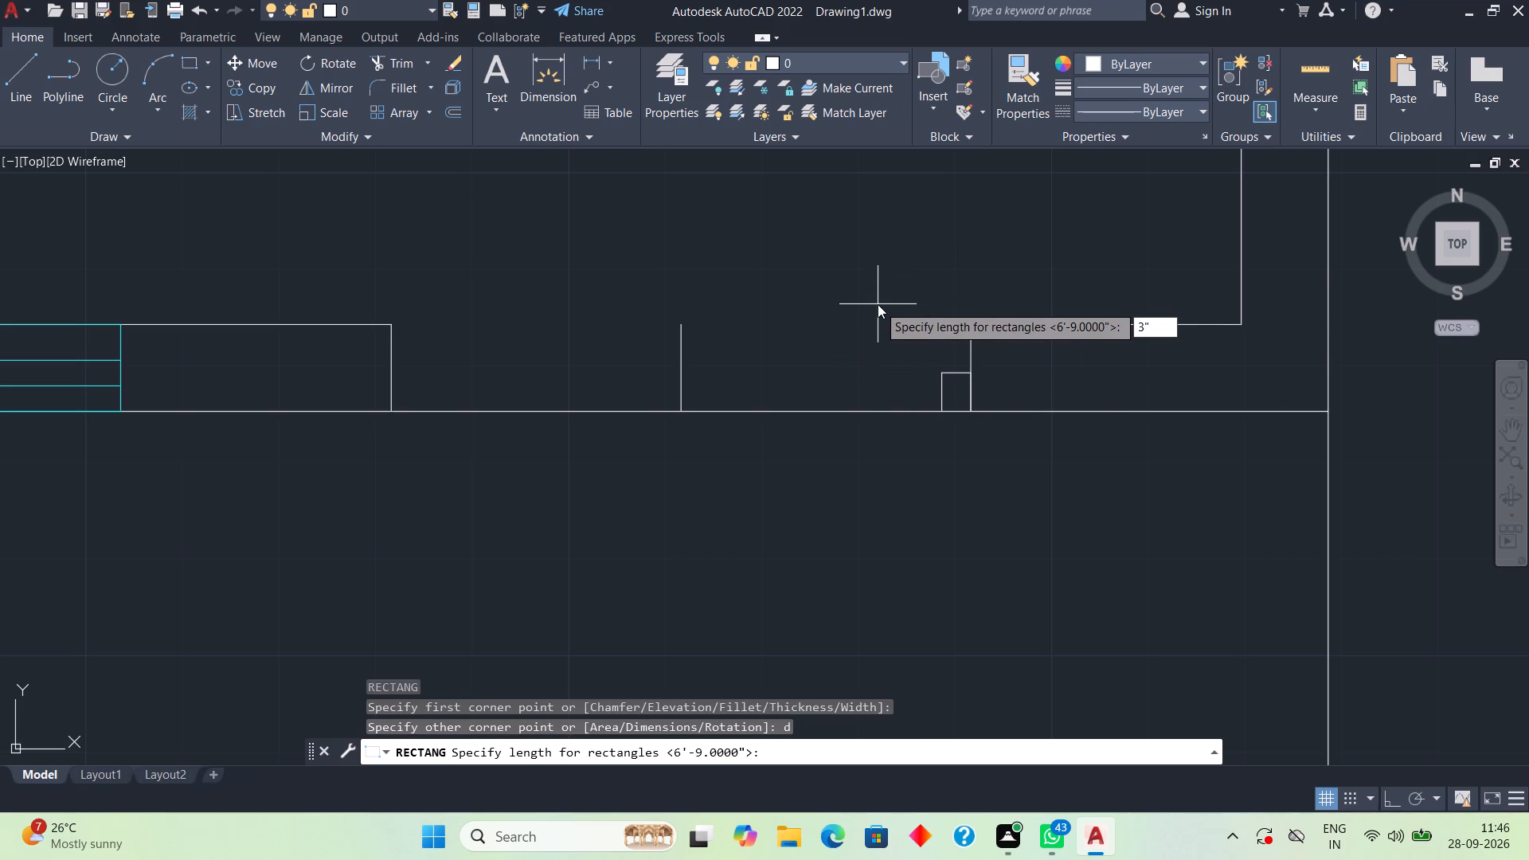
{"action": "key", "text": "2"}
{"action": "key", "text": "apostrophe"}
{"action": "key", "text": "BackSpace"}
{"action": "key", "text": "BackSpace"}
{"action": "key", "text": "Return"}
{"action": "type", "text": "2'6\""}
{"action": "key", "text": "Return"}
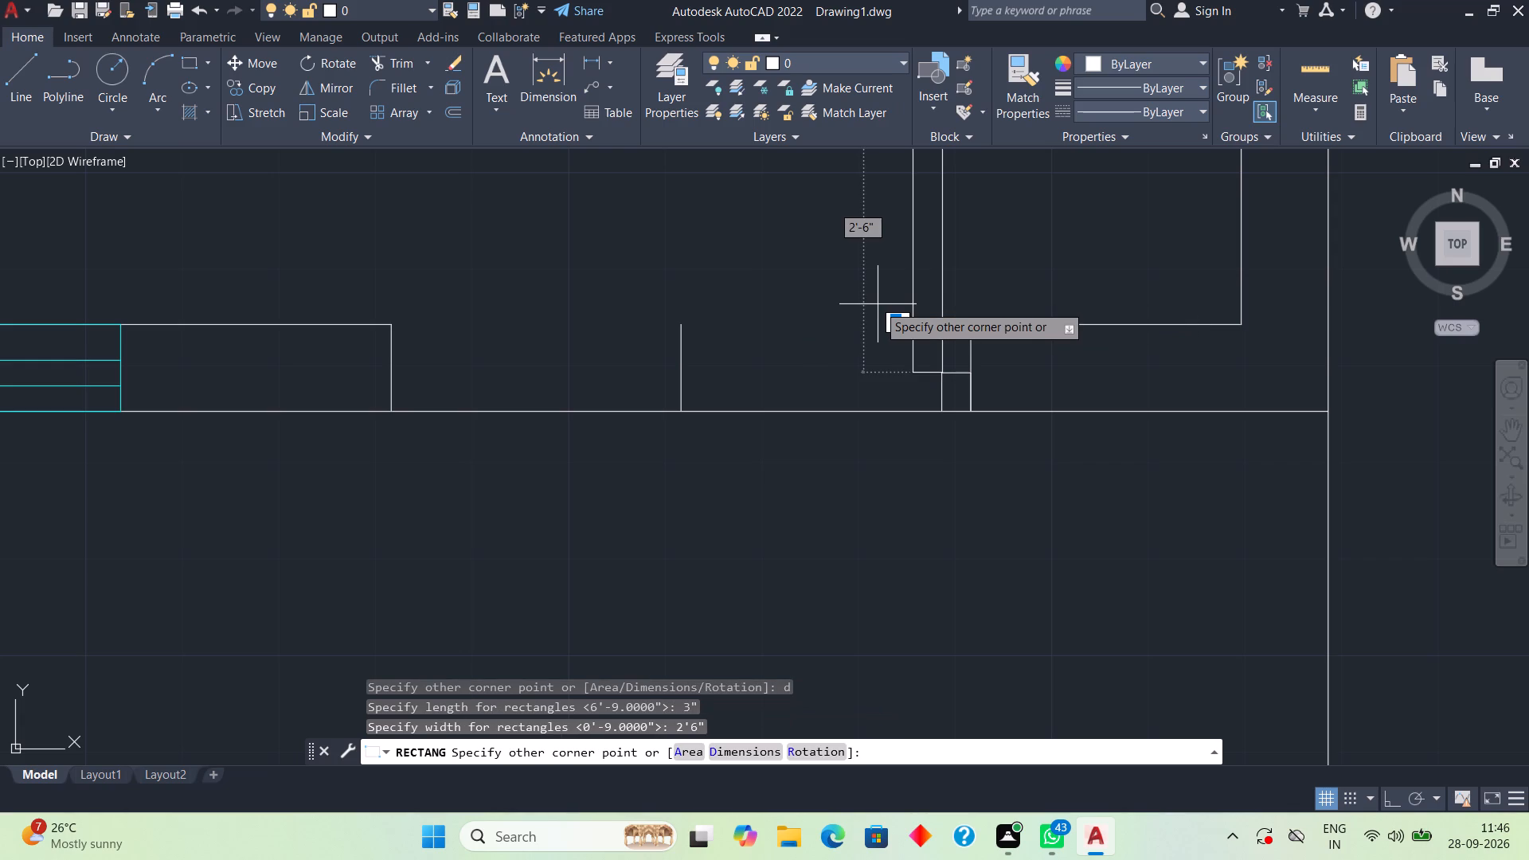
{"action": "left_click", "coordinate": [878, 304]}
Draw a three-point swing arc from the door leaf's top midpoint through its upper-left corner to the centre line's upper end.
{"action": "scroll", "coordinate": [878, 304], "scroll_direction": "down", "scroll_amount": 3}
{"action": "scroll", "coordinate": [890, 254], "scroll_direction": "up", "scroll_amount": 3}
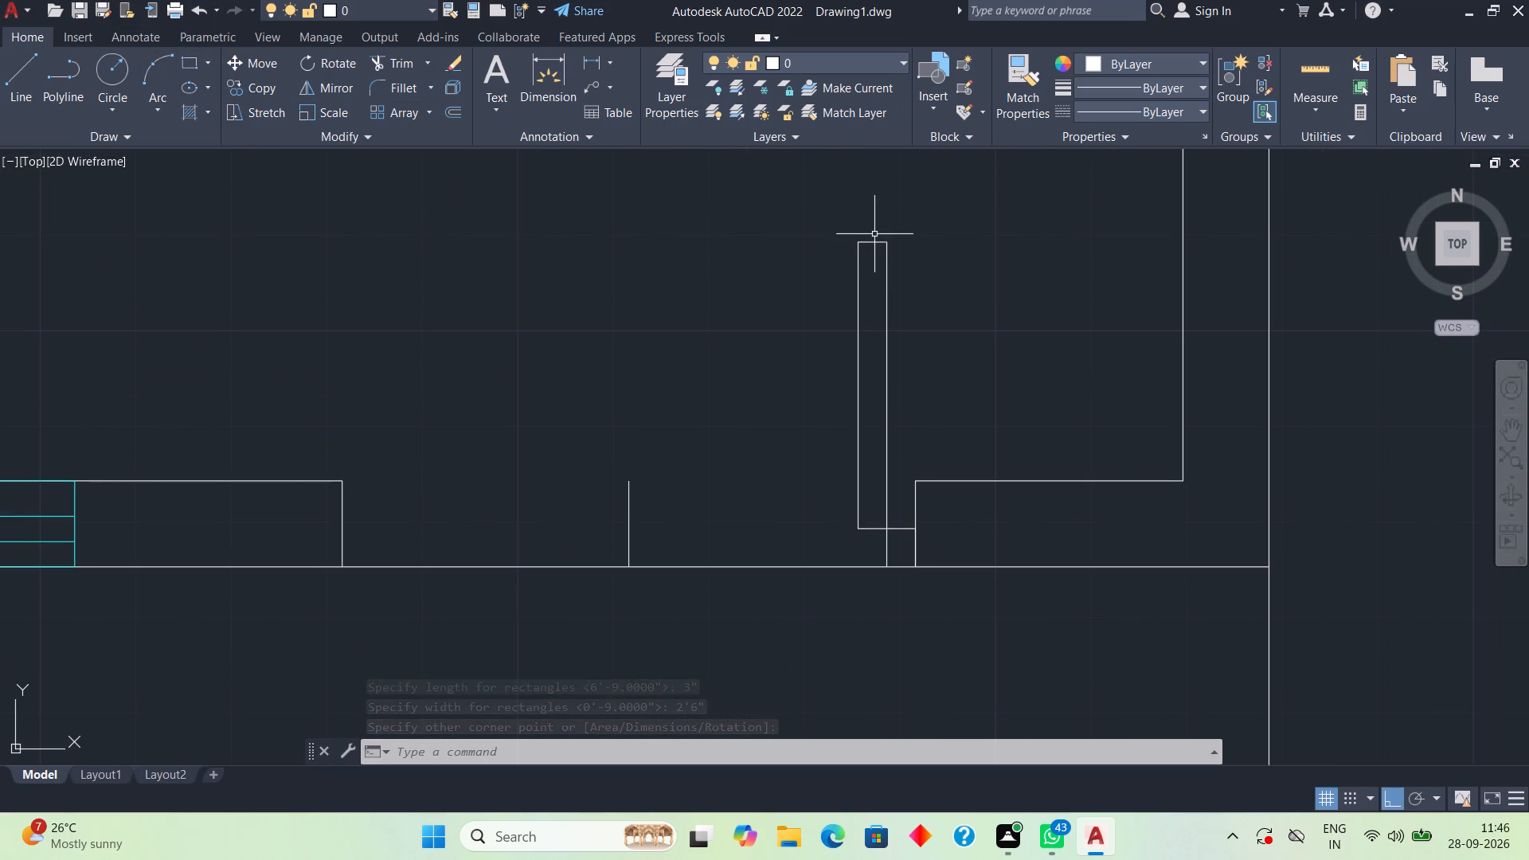
{"action": "left_click", "coordinate": [154, 64]}
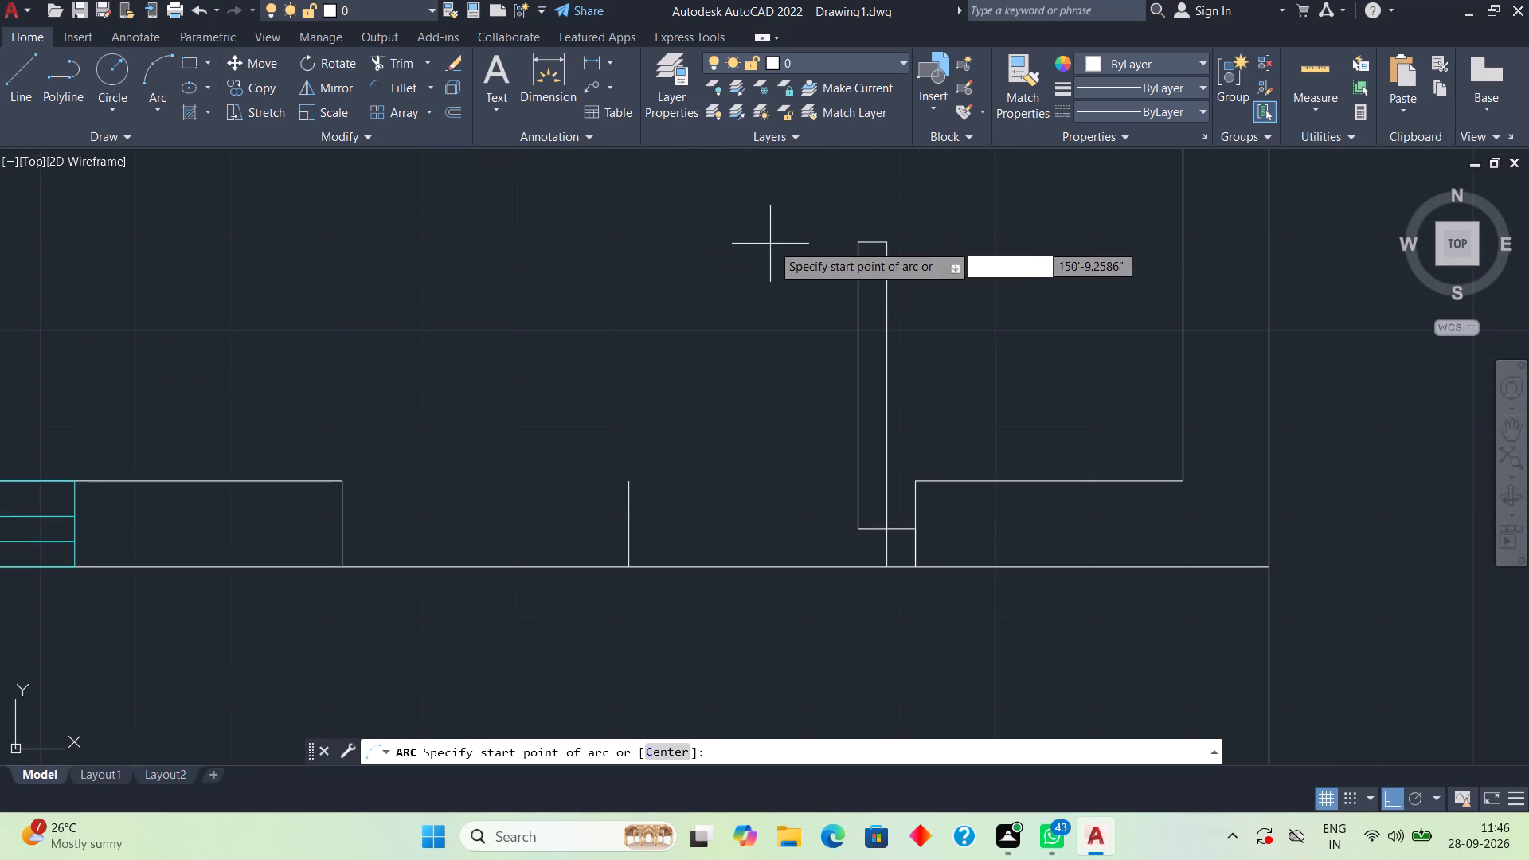
{"action": "left_click", "coordinate": [870, 240]}
{"action": "left_click", "coordinate": [857, 244]}
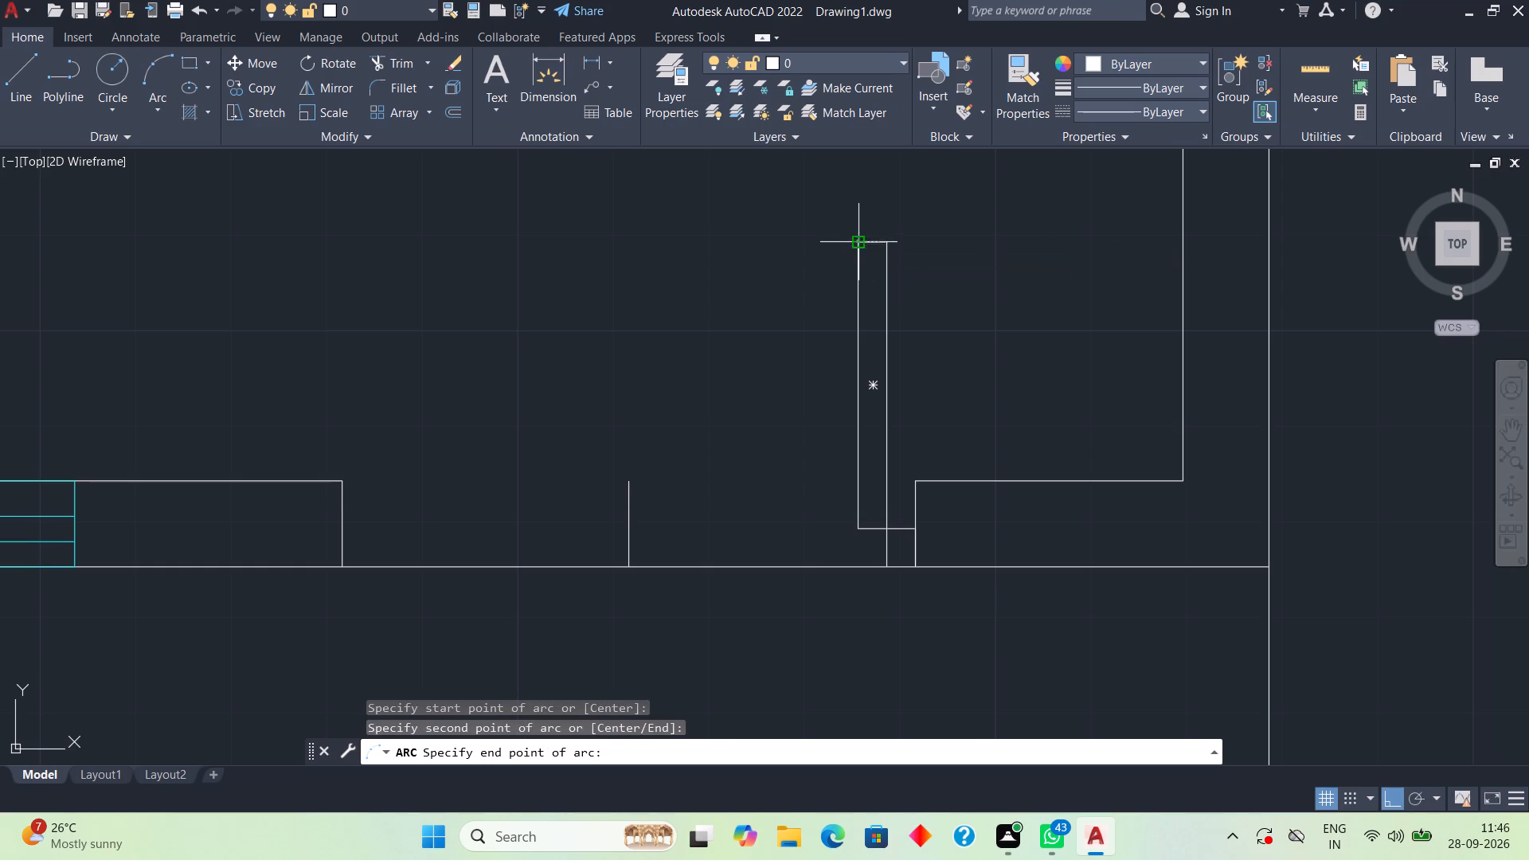
{"action": "left_click", "coordinate": [624, 482]}
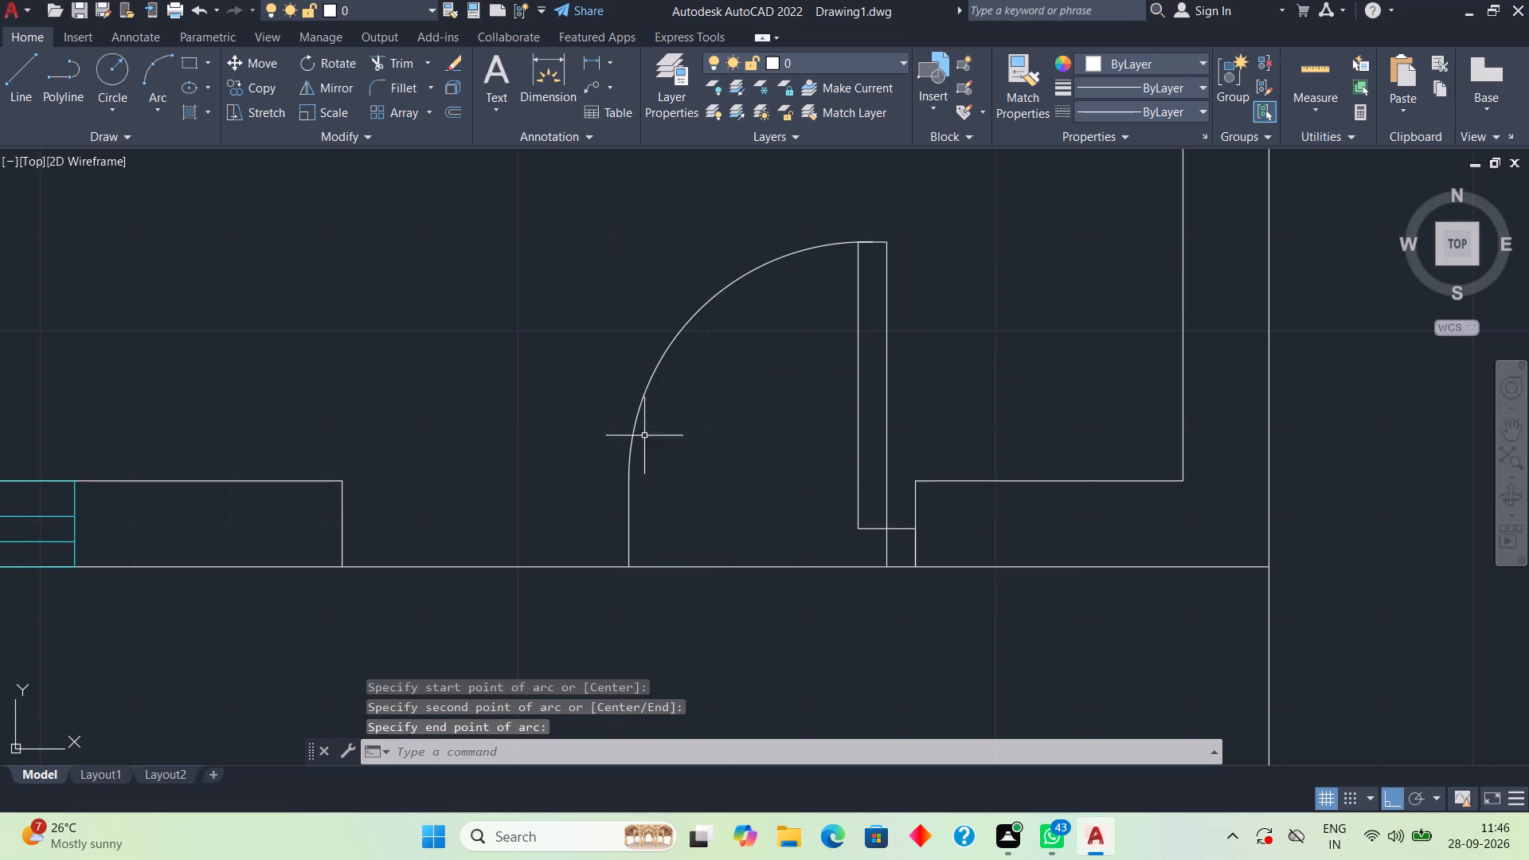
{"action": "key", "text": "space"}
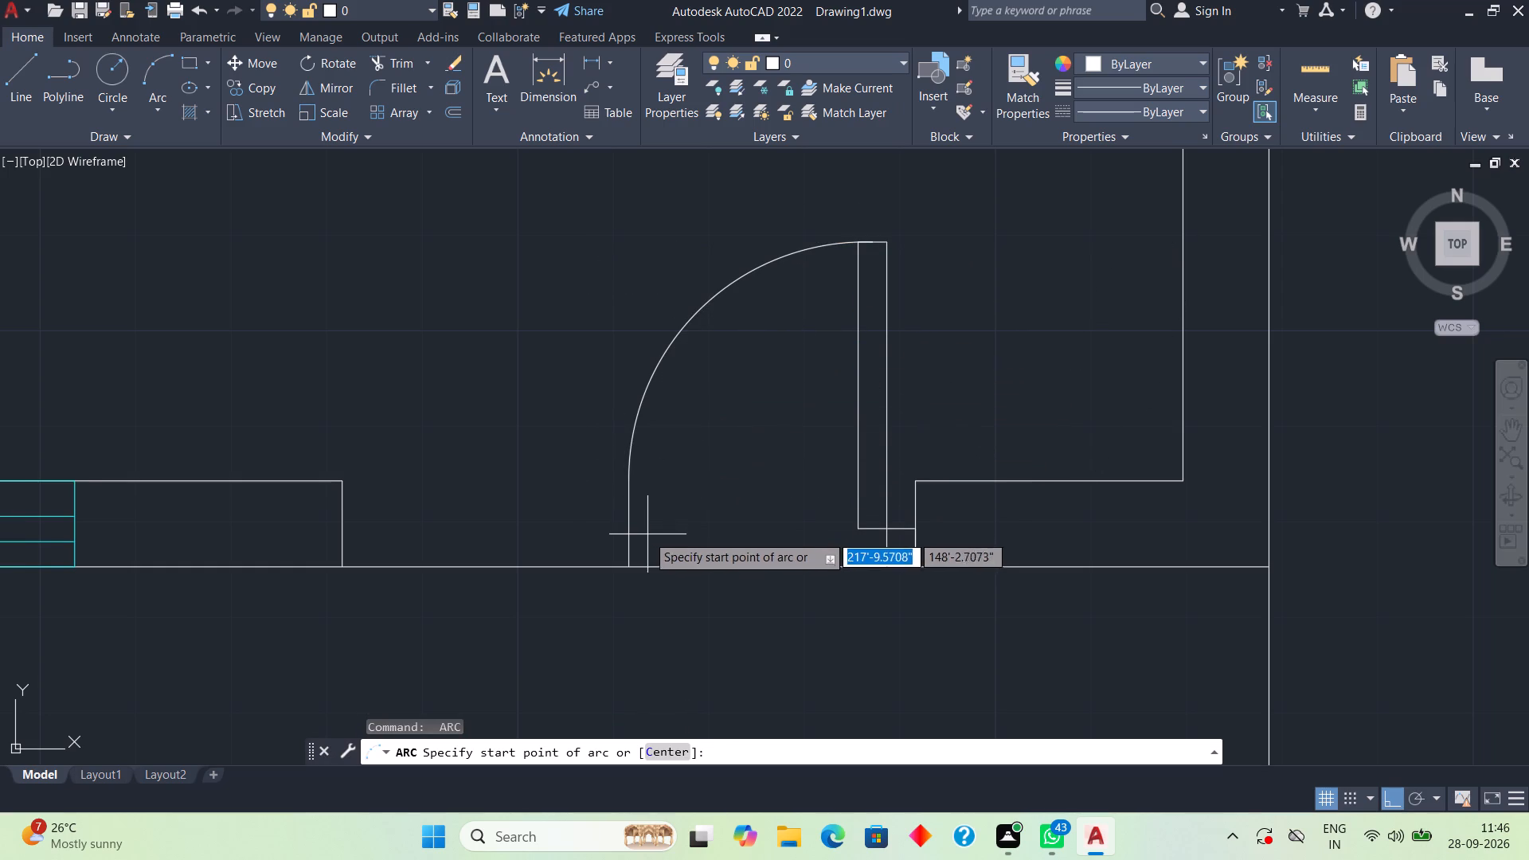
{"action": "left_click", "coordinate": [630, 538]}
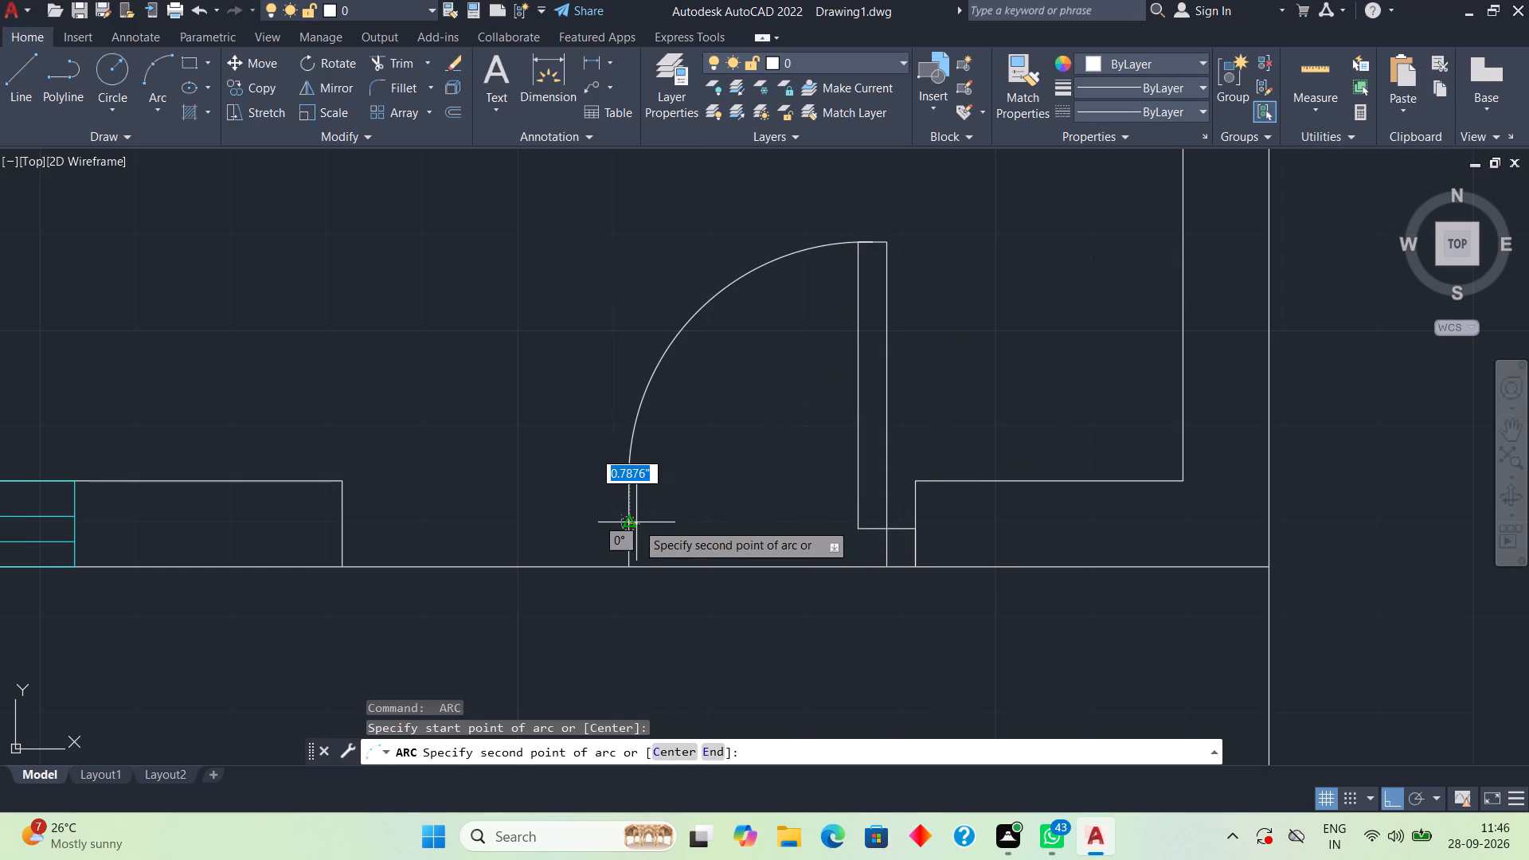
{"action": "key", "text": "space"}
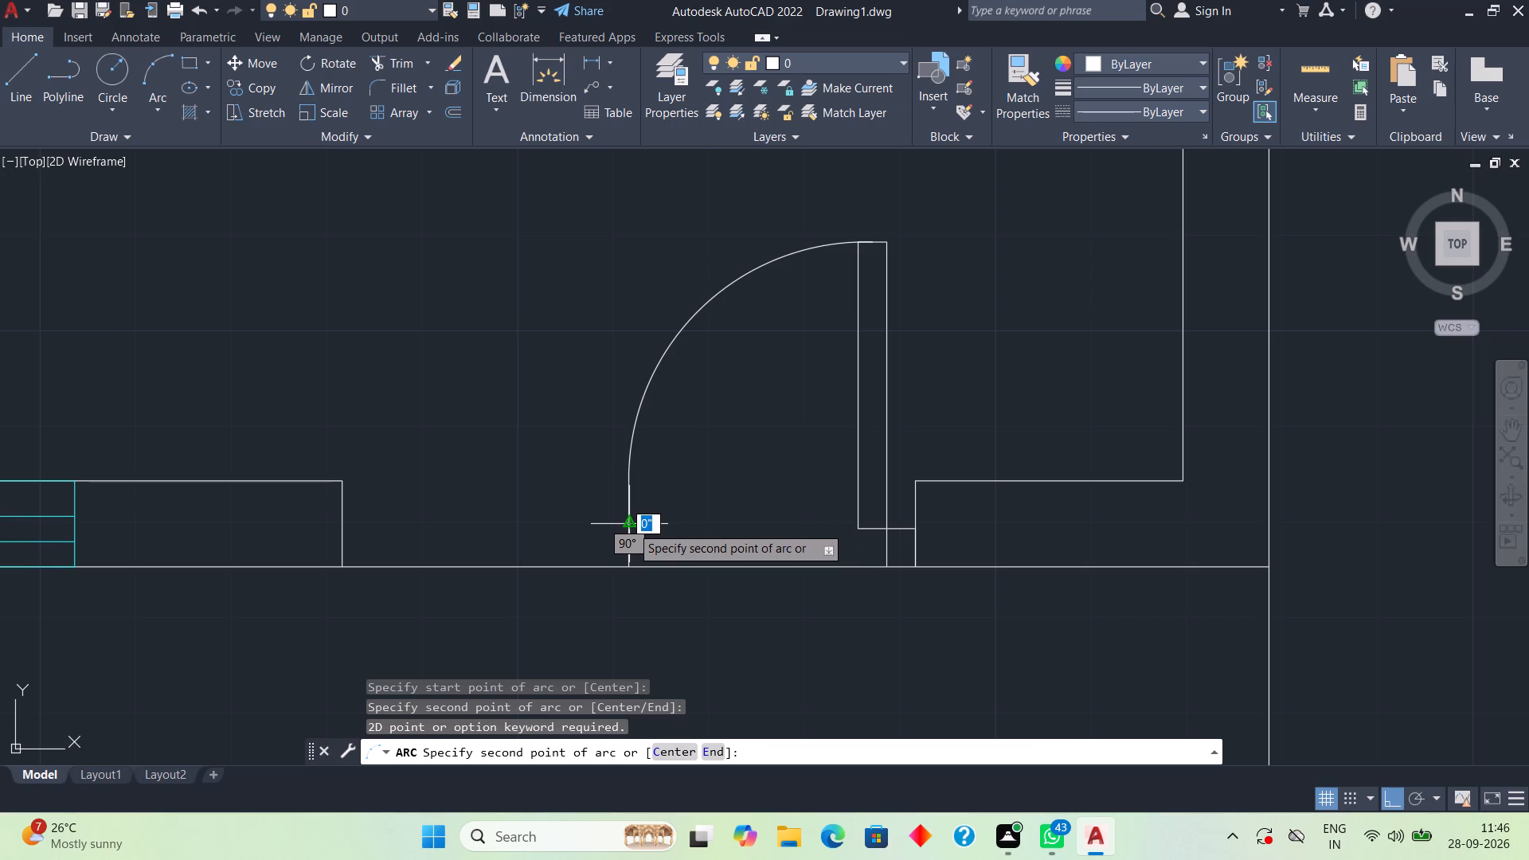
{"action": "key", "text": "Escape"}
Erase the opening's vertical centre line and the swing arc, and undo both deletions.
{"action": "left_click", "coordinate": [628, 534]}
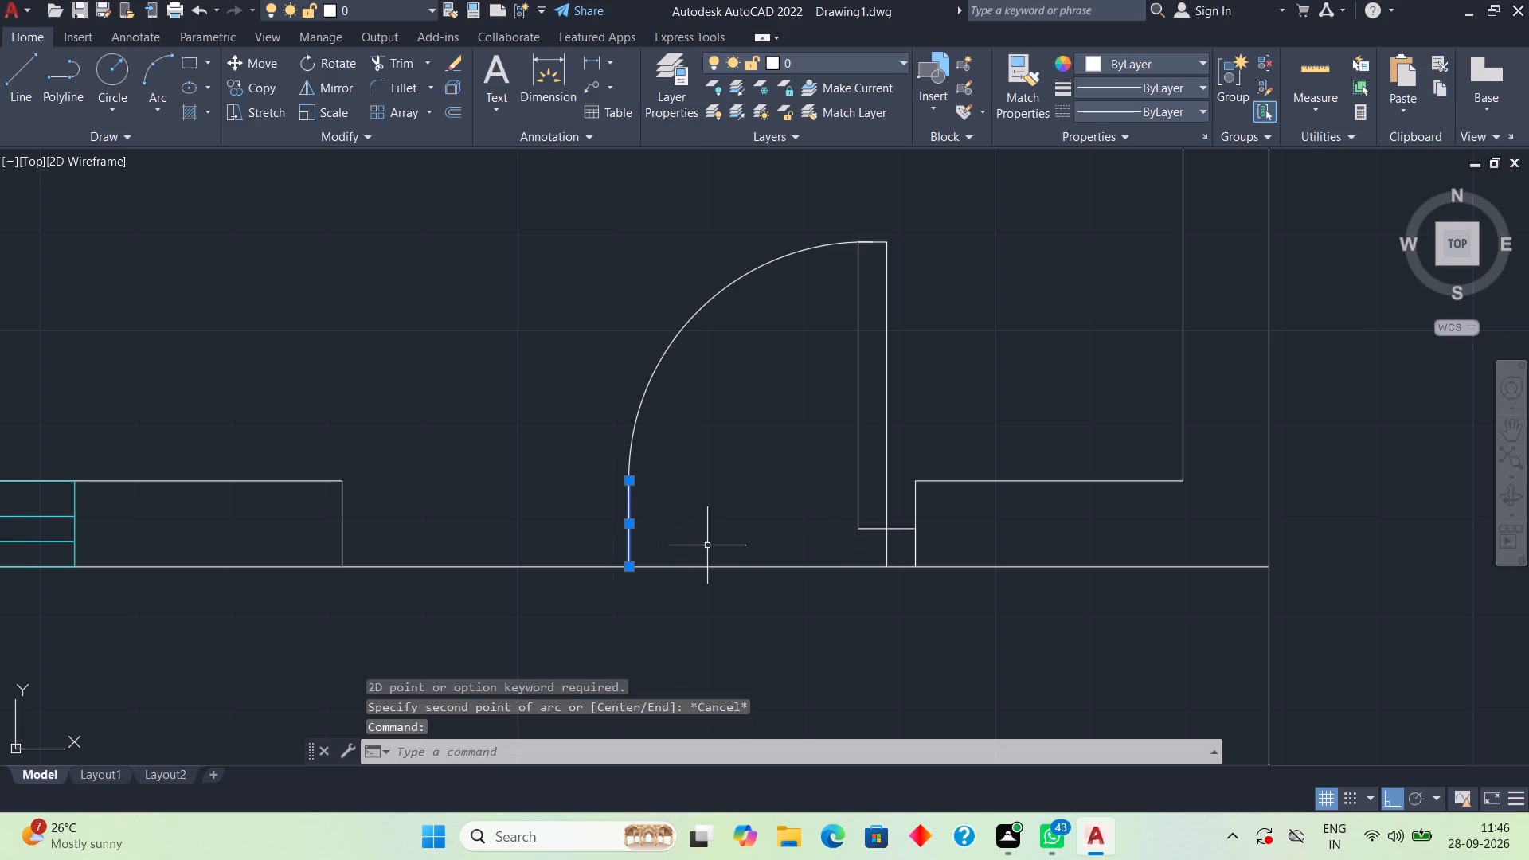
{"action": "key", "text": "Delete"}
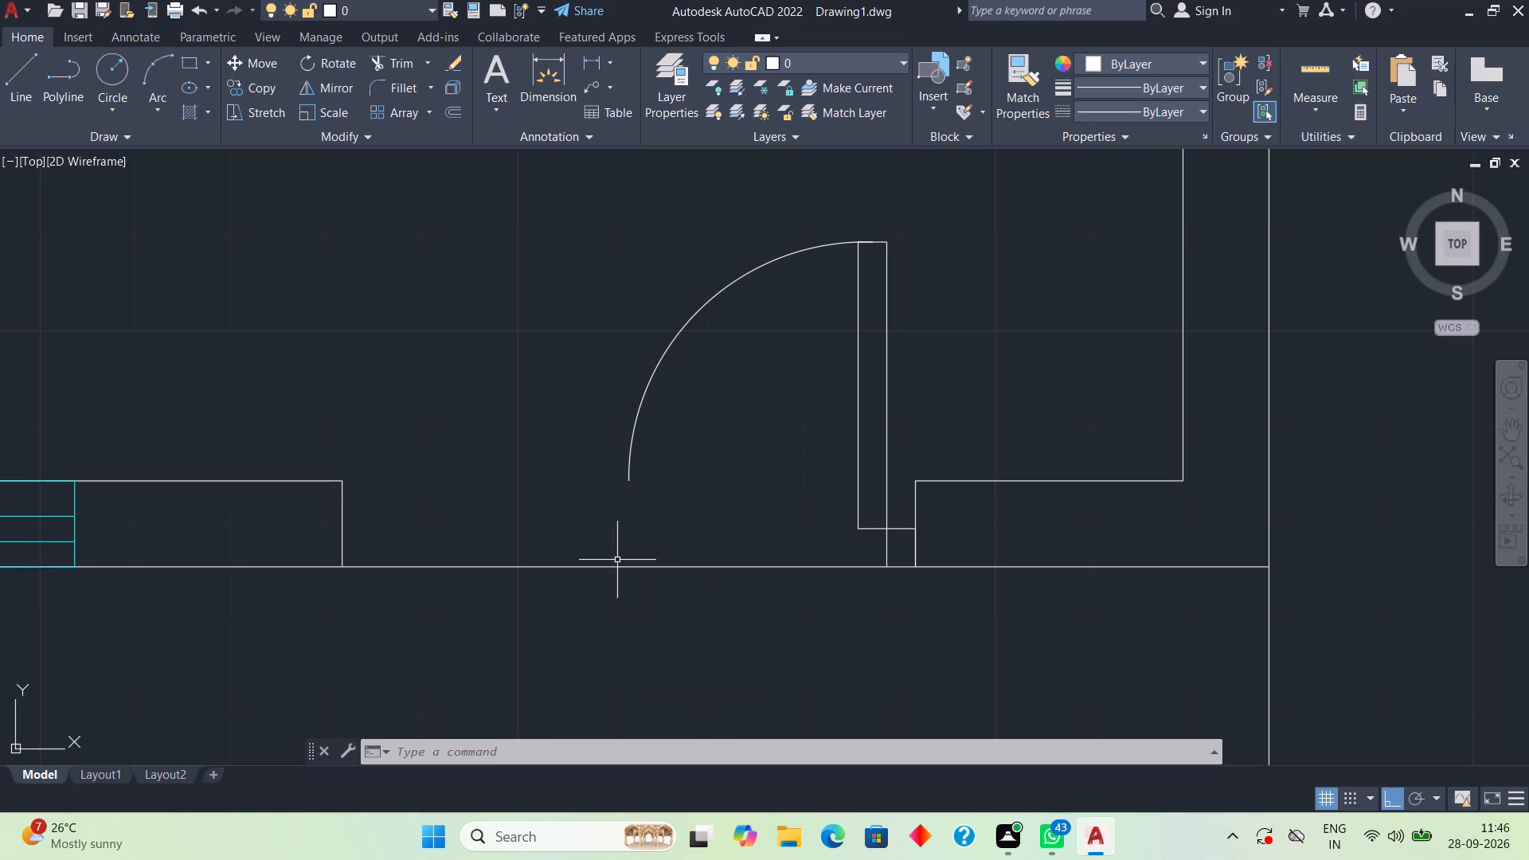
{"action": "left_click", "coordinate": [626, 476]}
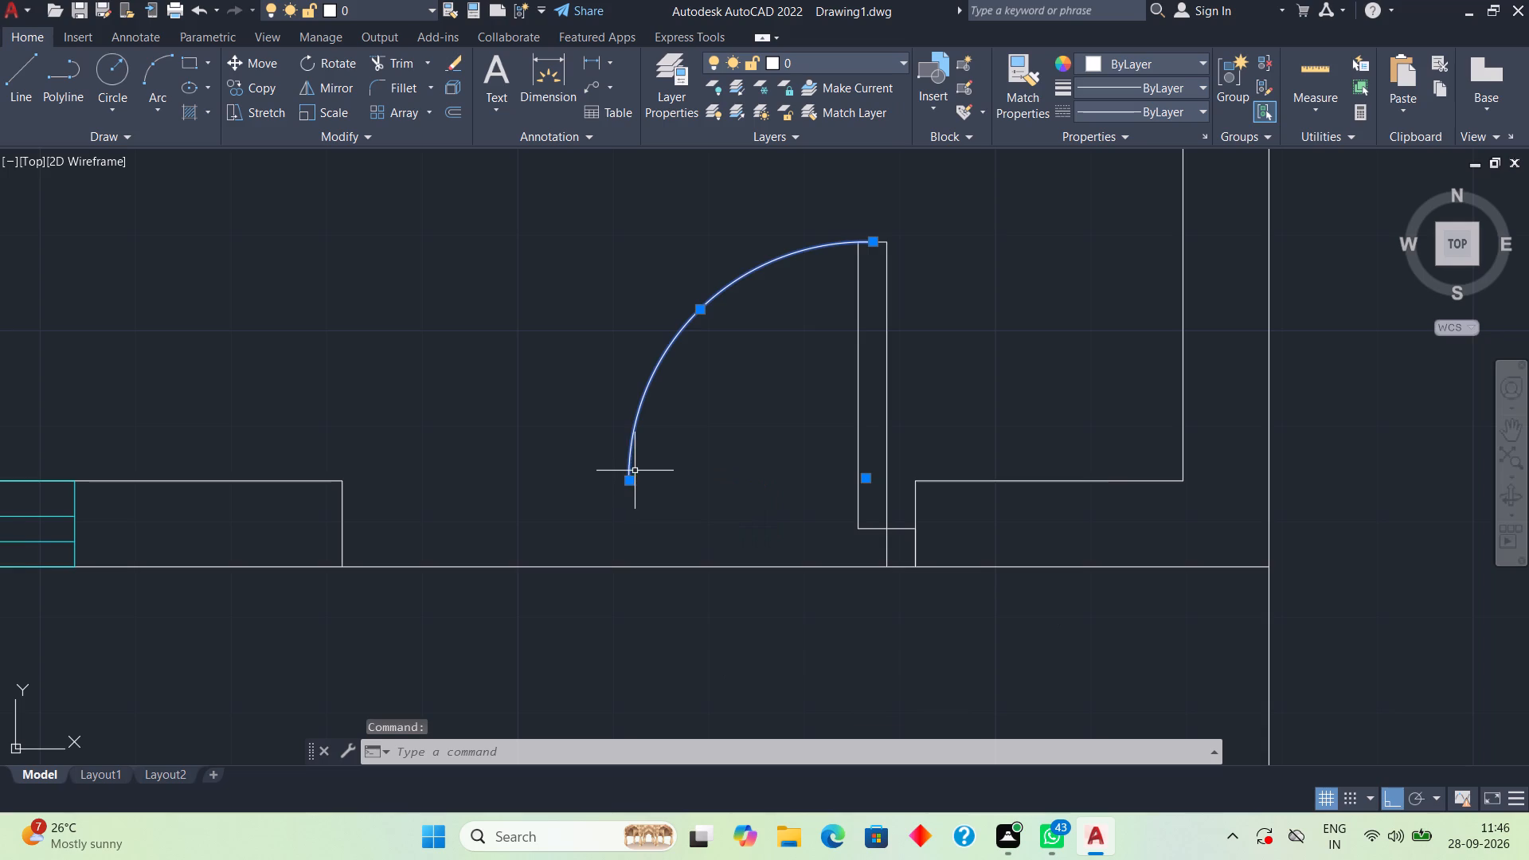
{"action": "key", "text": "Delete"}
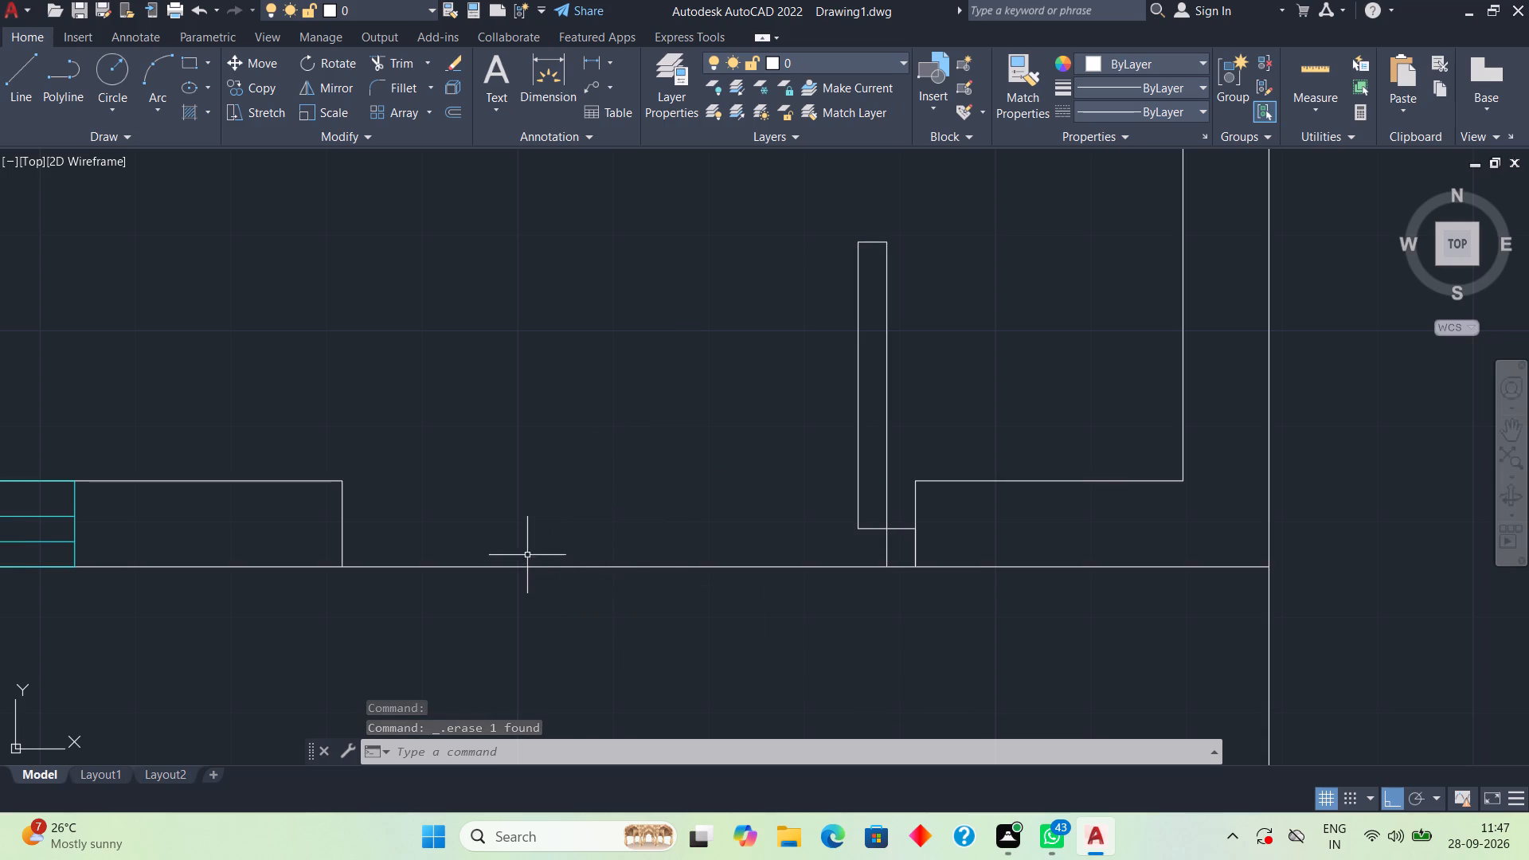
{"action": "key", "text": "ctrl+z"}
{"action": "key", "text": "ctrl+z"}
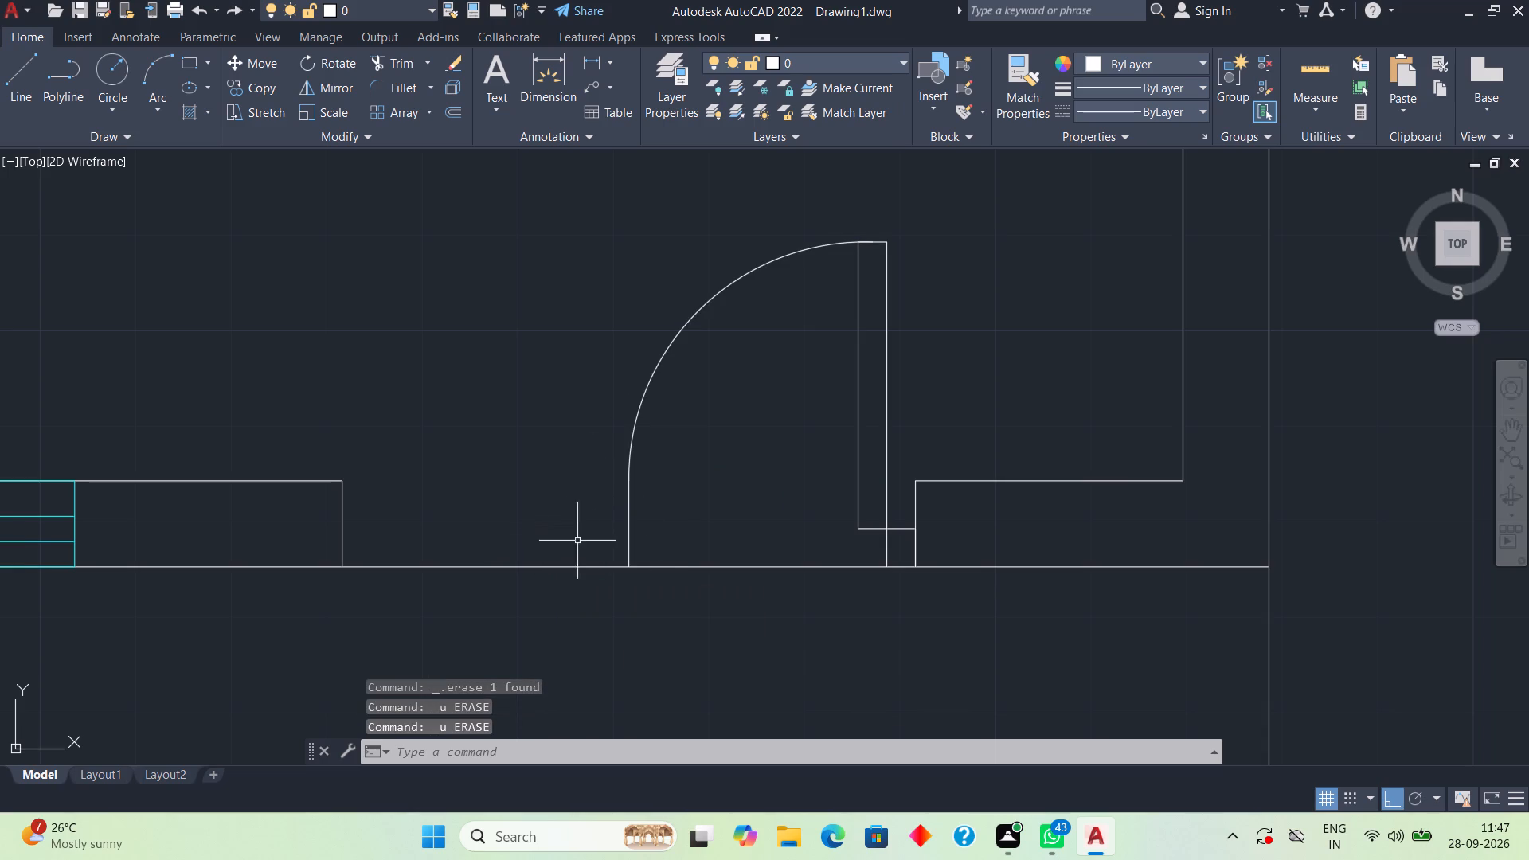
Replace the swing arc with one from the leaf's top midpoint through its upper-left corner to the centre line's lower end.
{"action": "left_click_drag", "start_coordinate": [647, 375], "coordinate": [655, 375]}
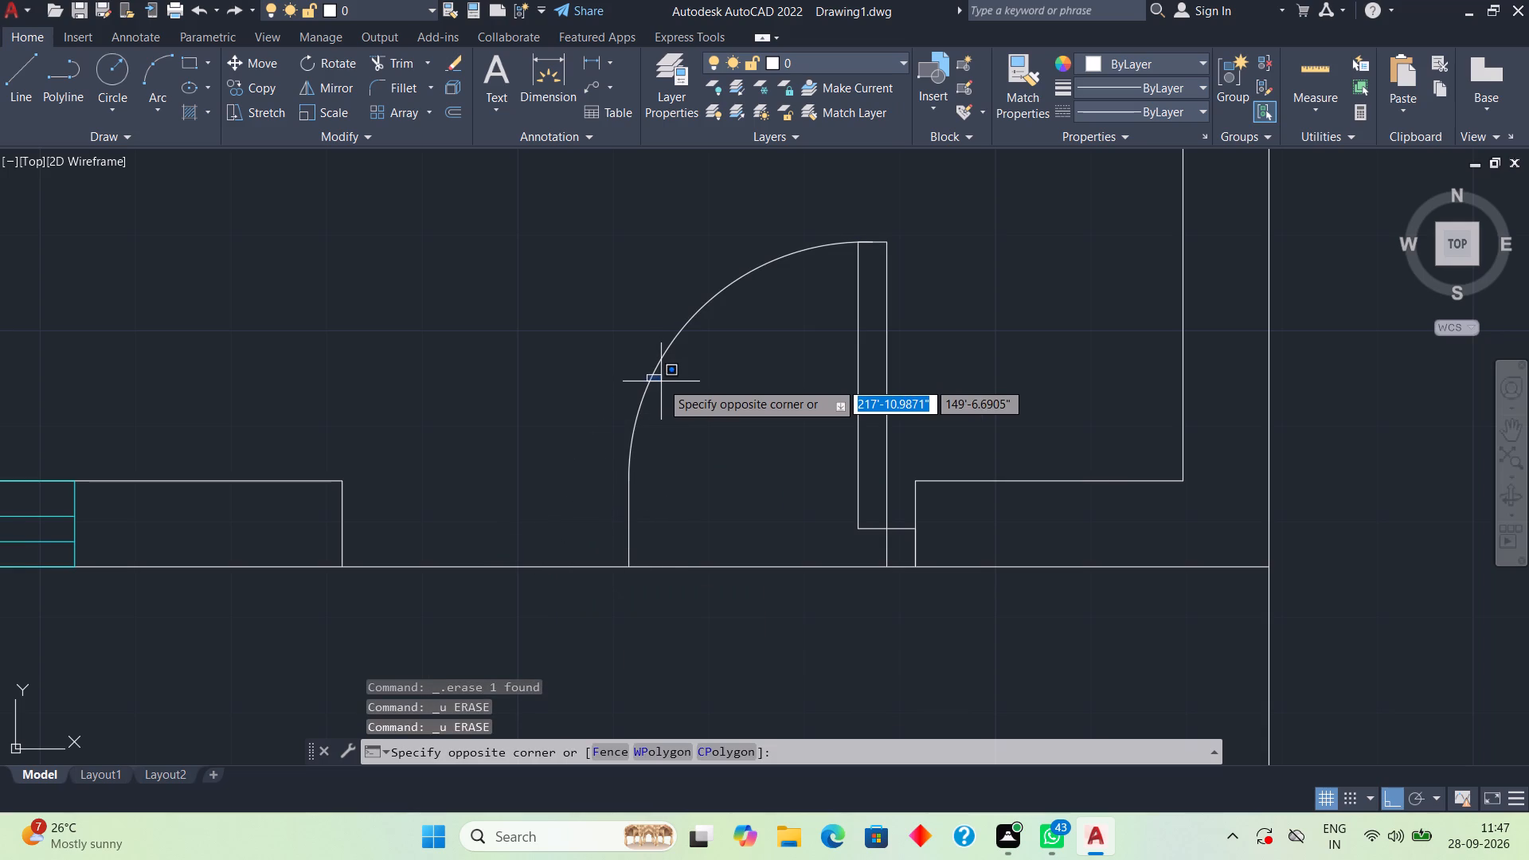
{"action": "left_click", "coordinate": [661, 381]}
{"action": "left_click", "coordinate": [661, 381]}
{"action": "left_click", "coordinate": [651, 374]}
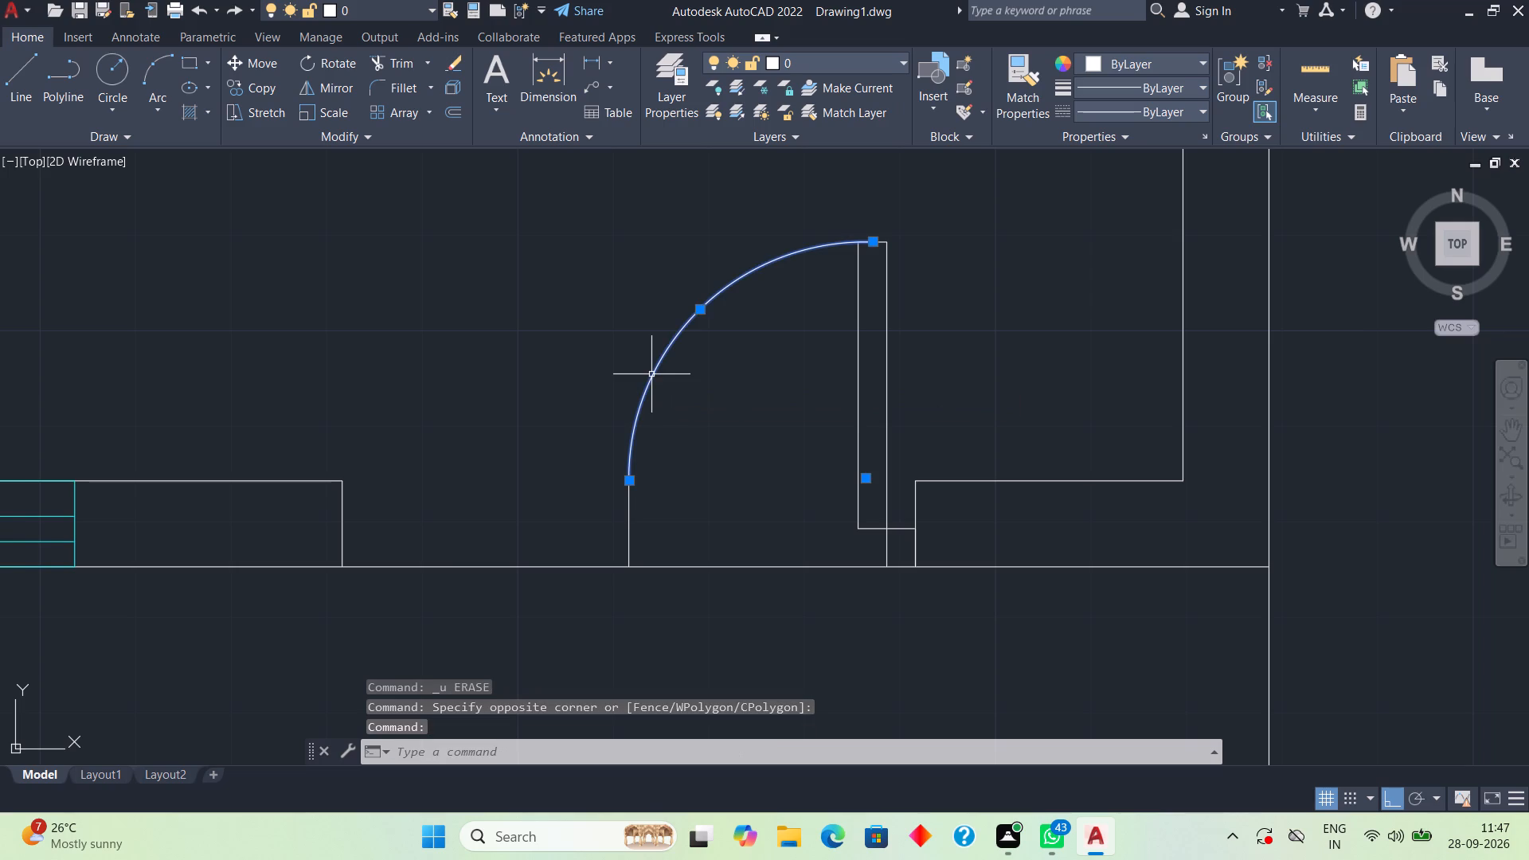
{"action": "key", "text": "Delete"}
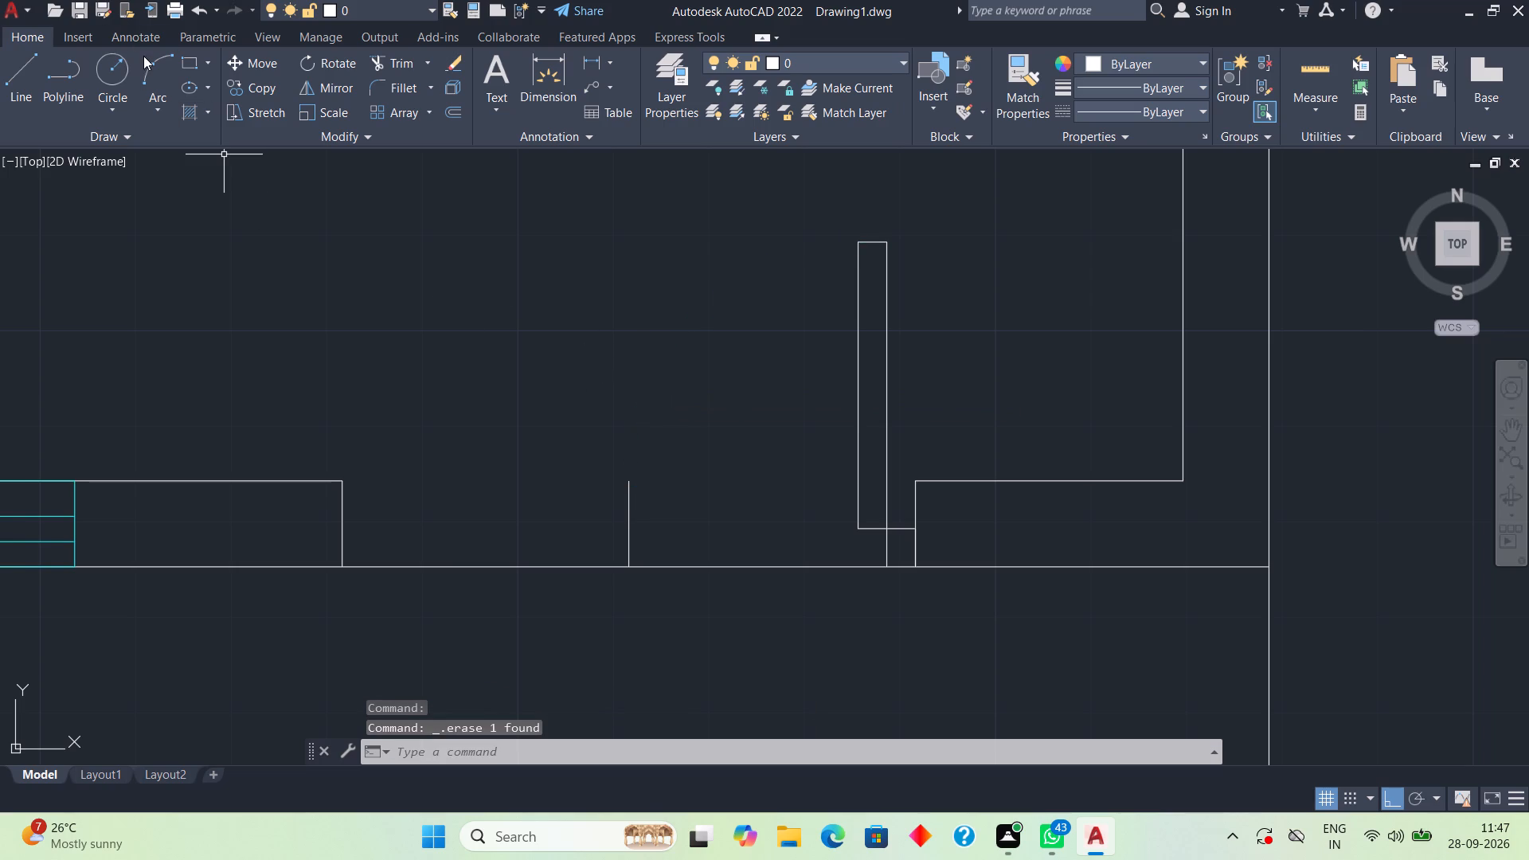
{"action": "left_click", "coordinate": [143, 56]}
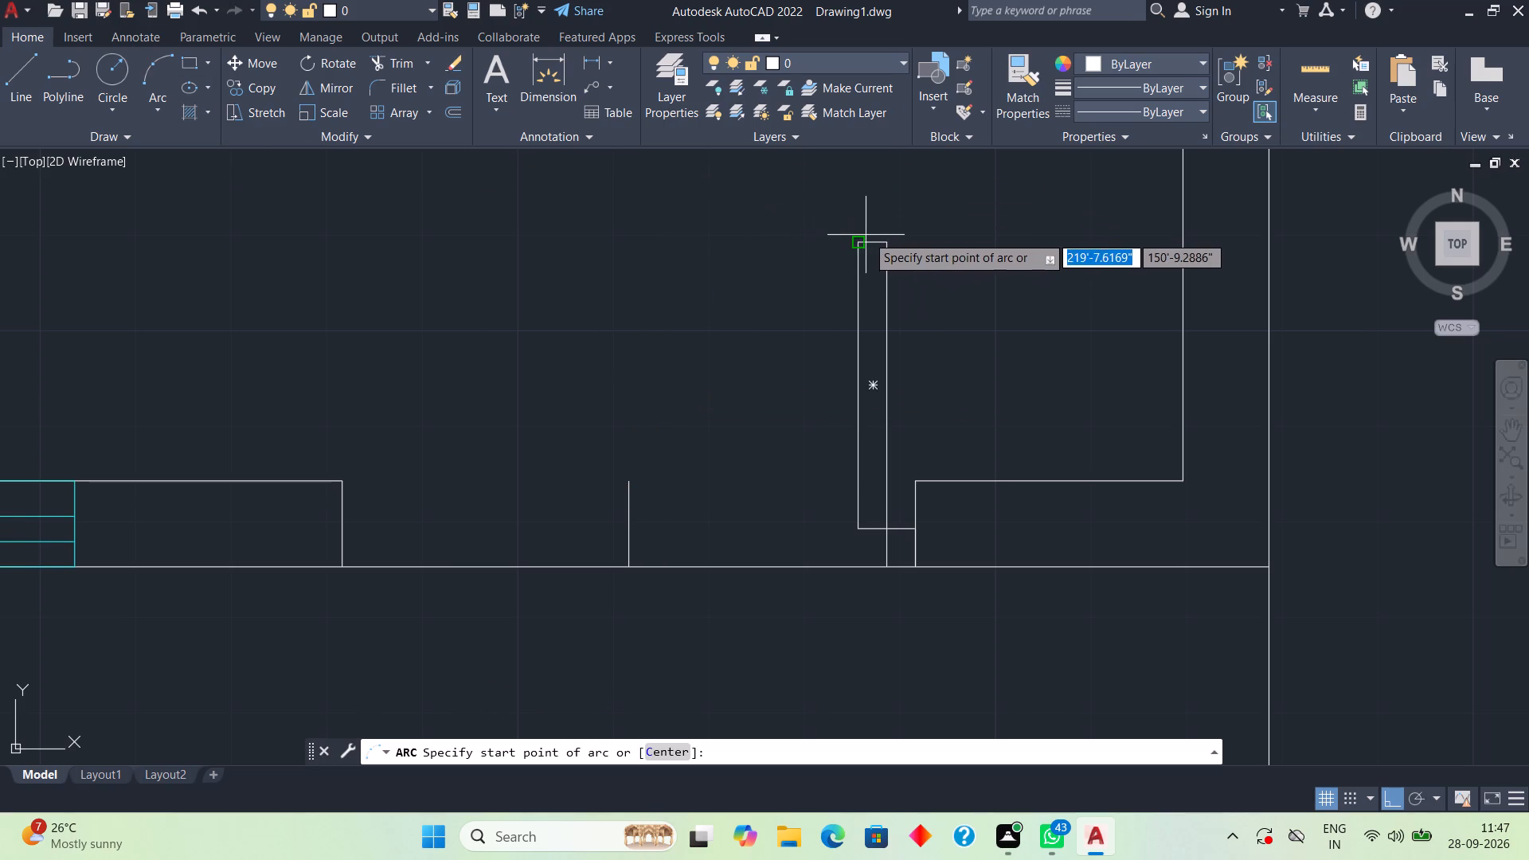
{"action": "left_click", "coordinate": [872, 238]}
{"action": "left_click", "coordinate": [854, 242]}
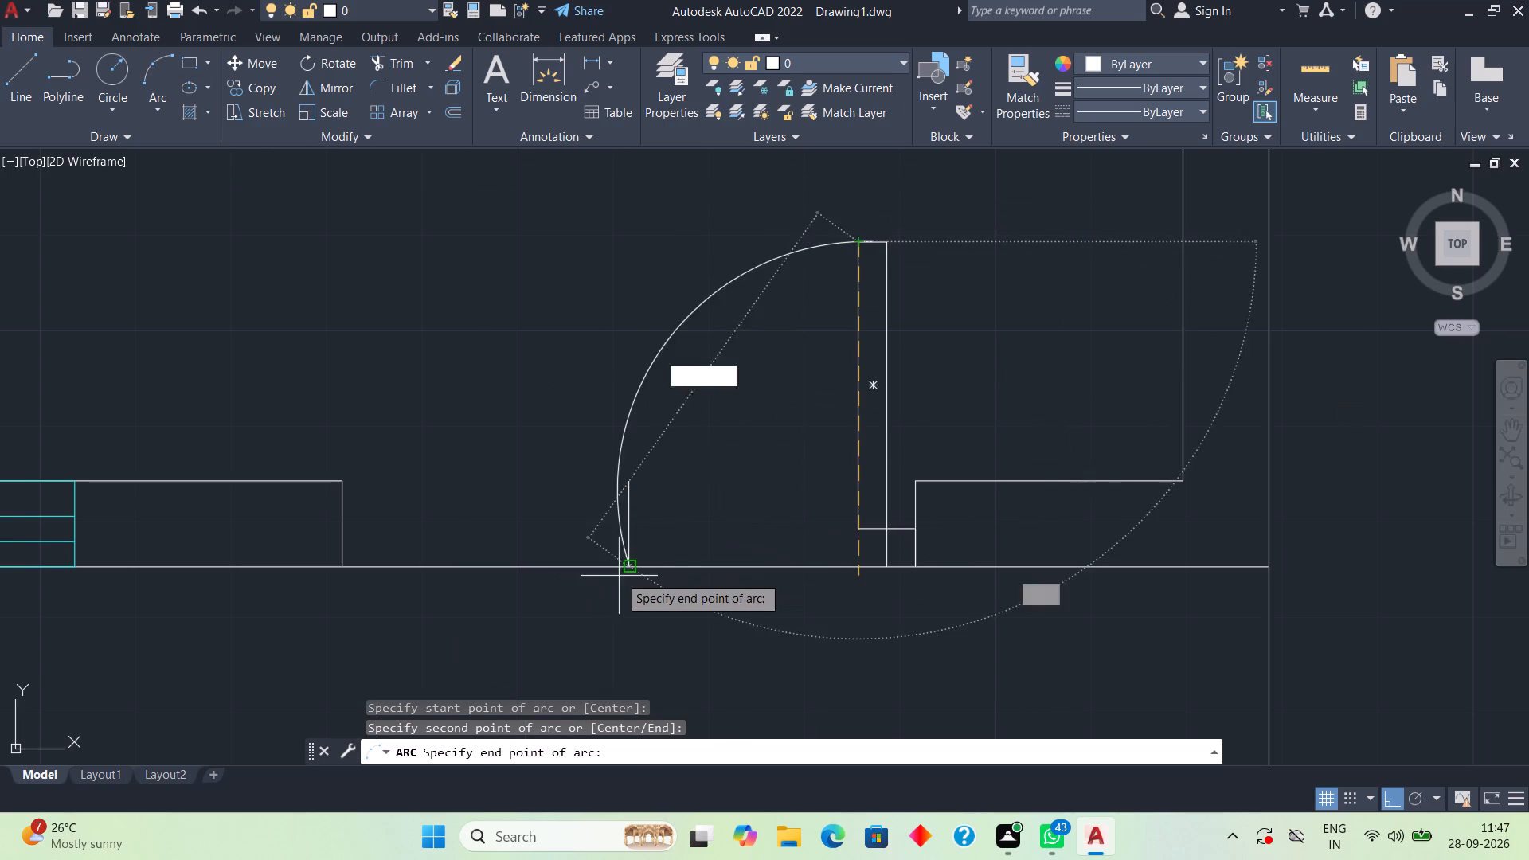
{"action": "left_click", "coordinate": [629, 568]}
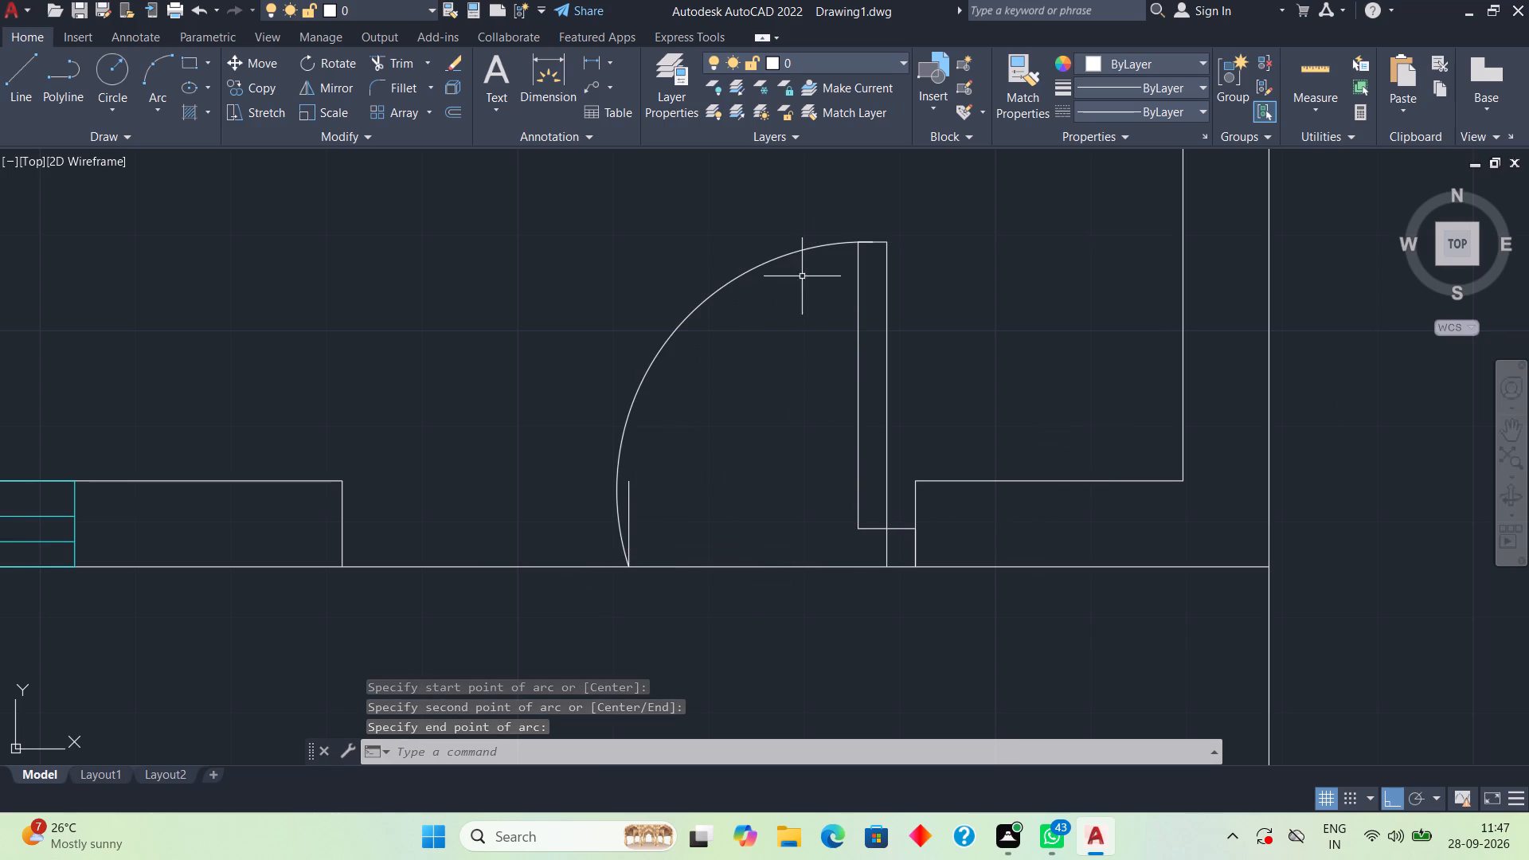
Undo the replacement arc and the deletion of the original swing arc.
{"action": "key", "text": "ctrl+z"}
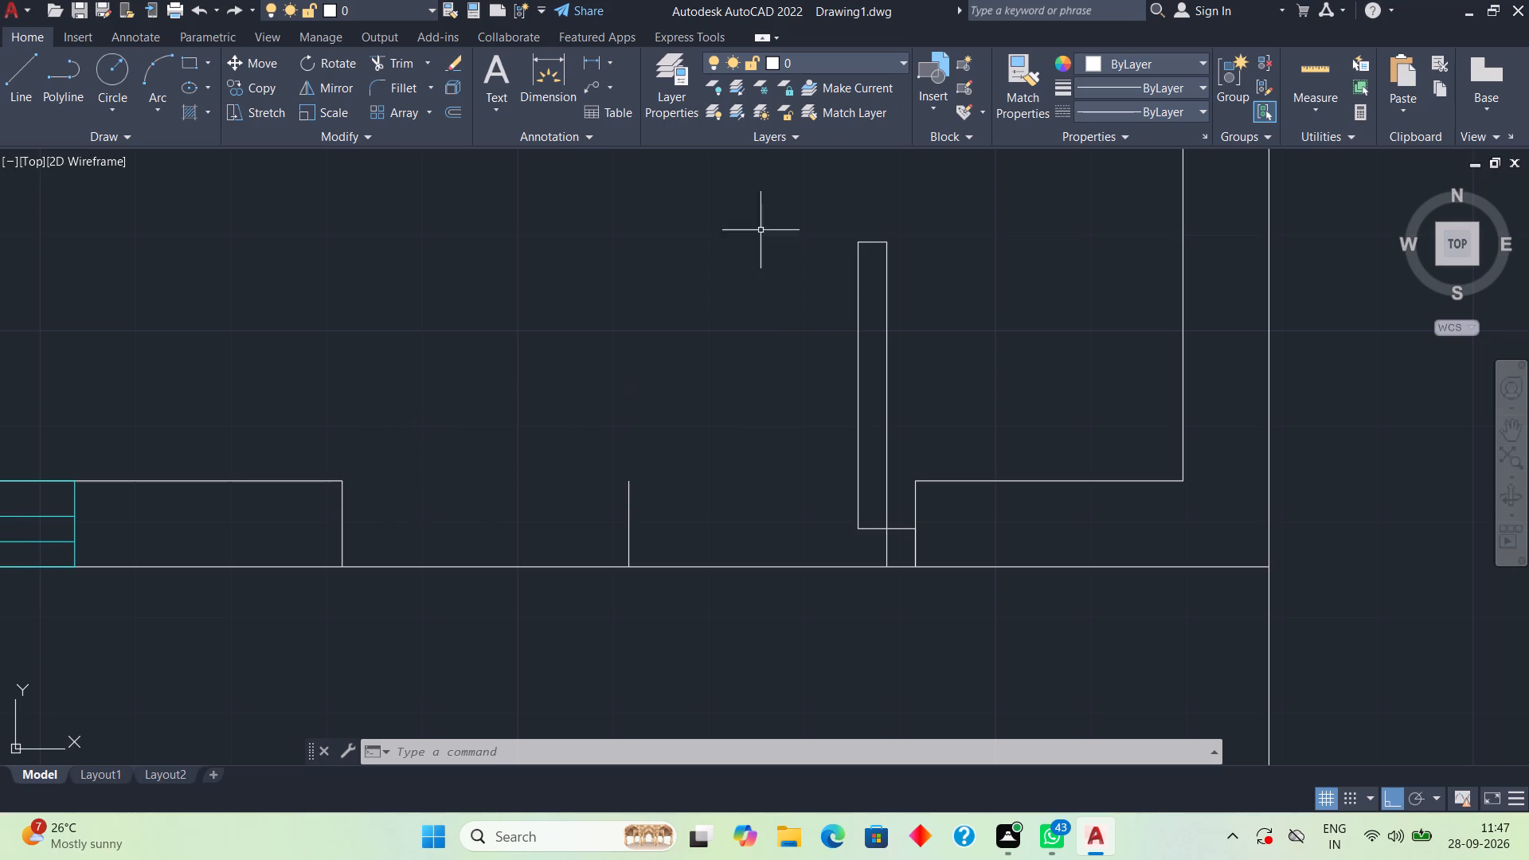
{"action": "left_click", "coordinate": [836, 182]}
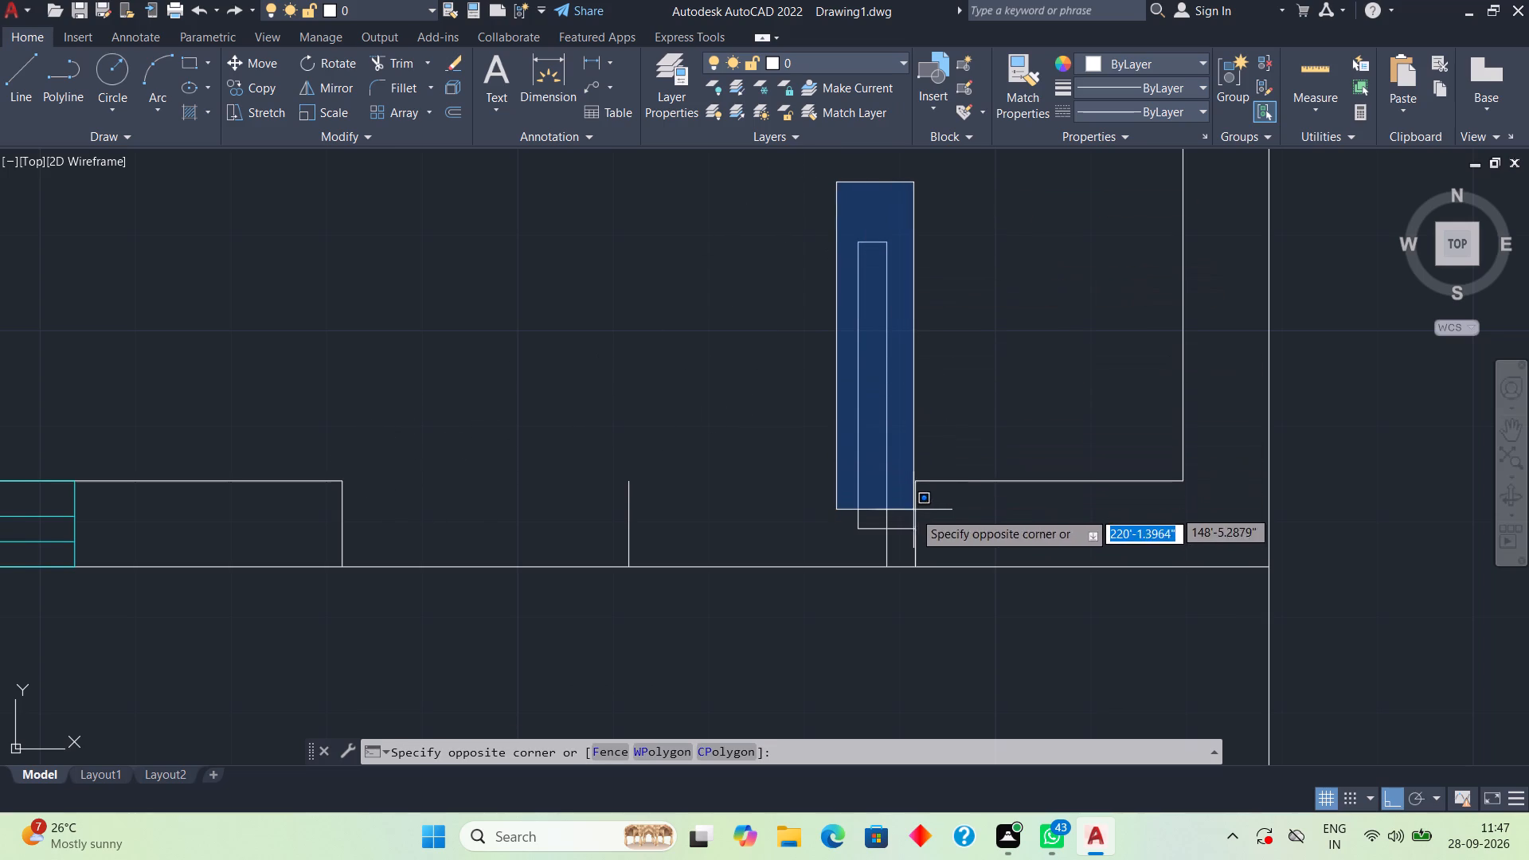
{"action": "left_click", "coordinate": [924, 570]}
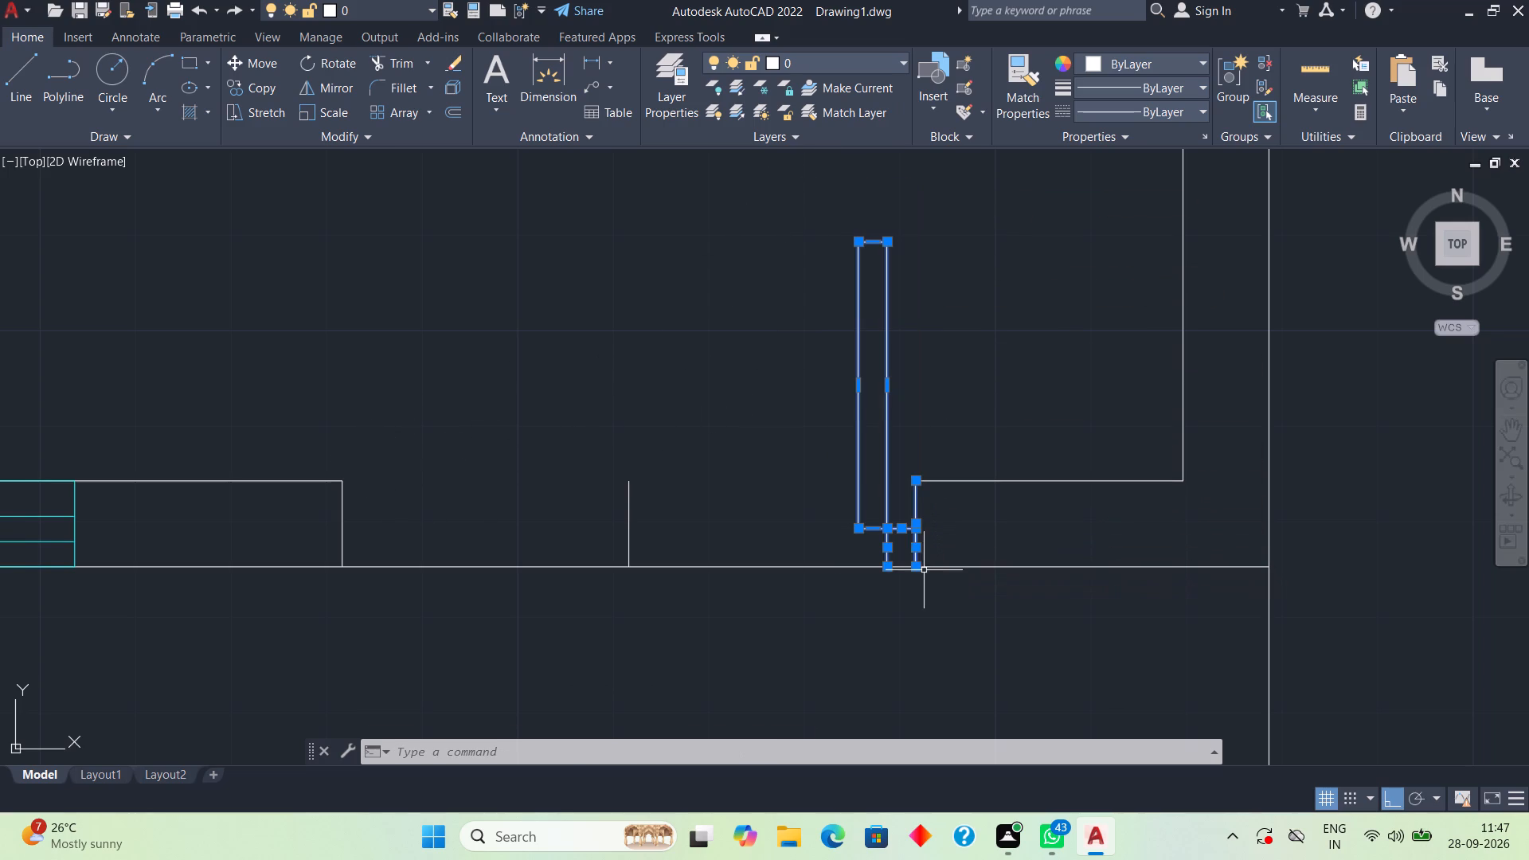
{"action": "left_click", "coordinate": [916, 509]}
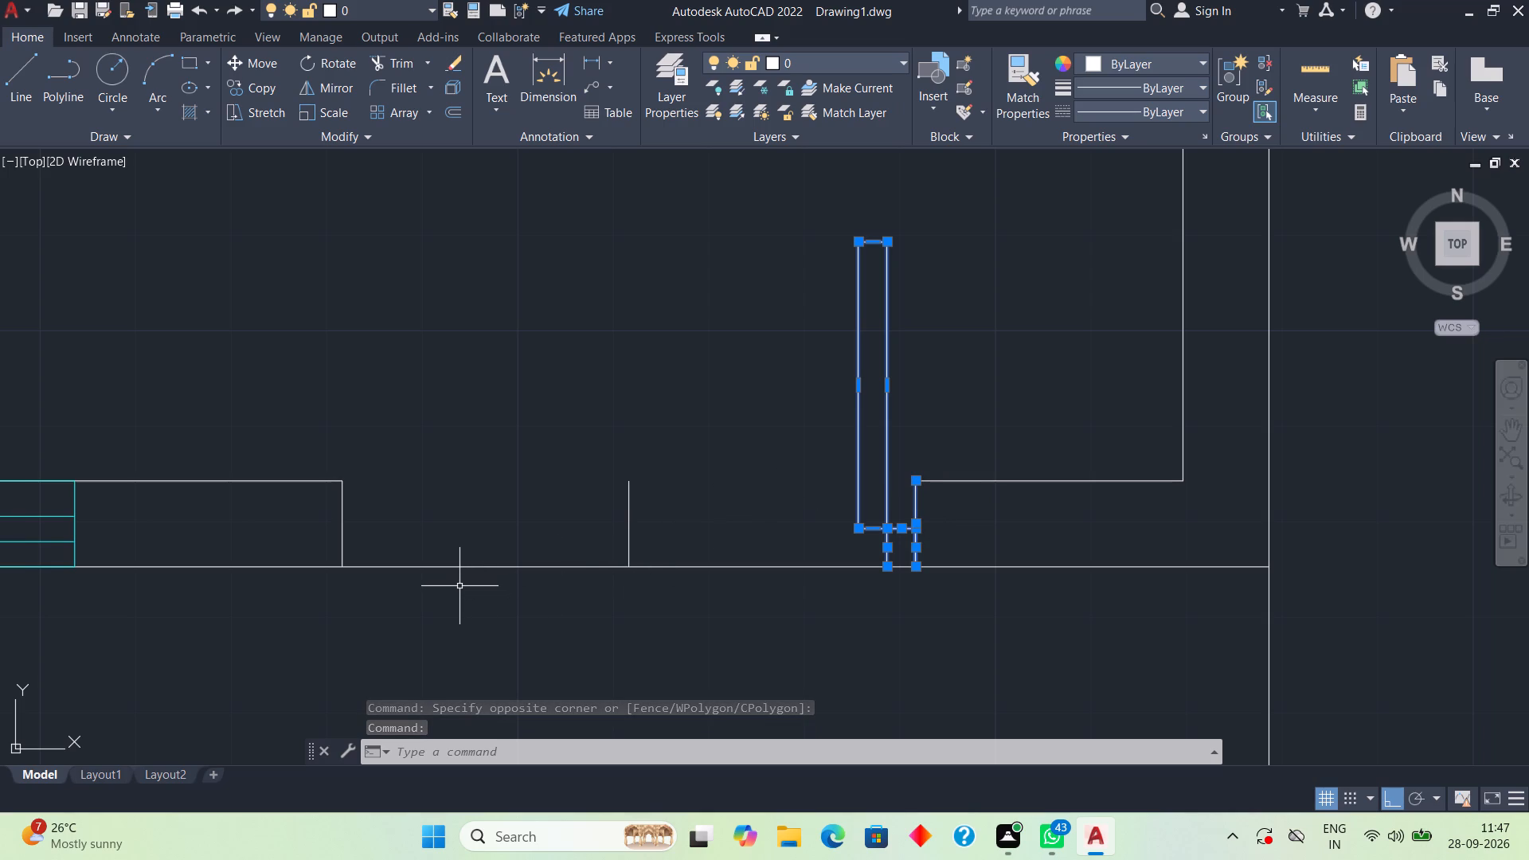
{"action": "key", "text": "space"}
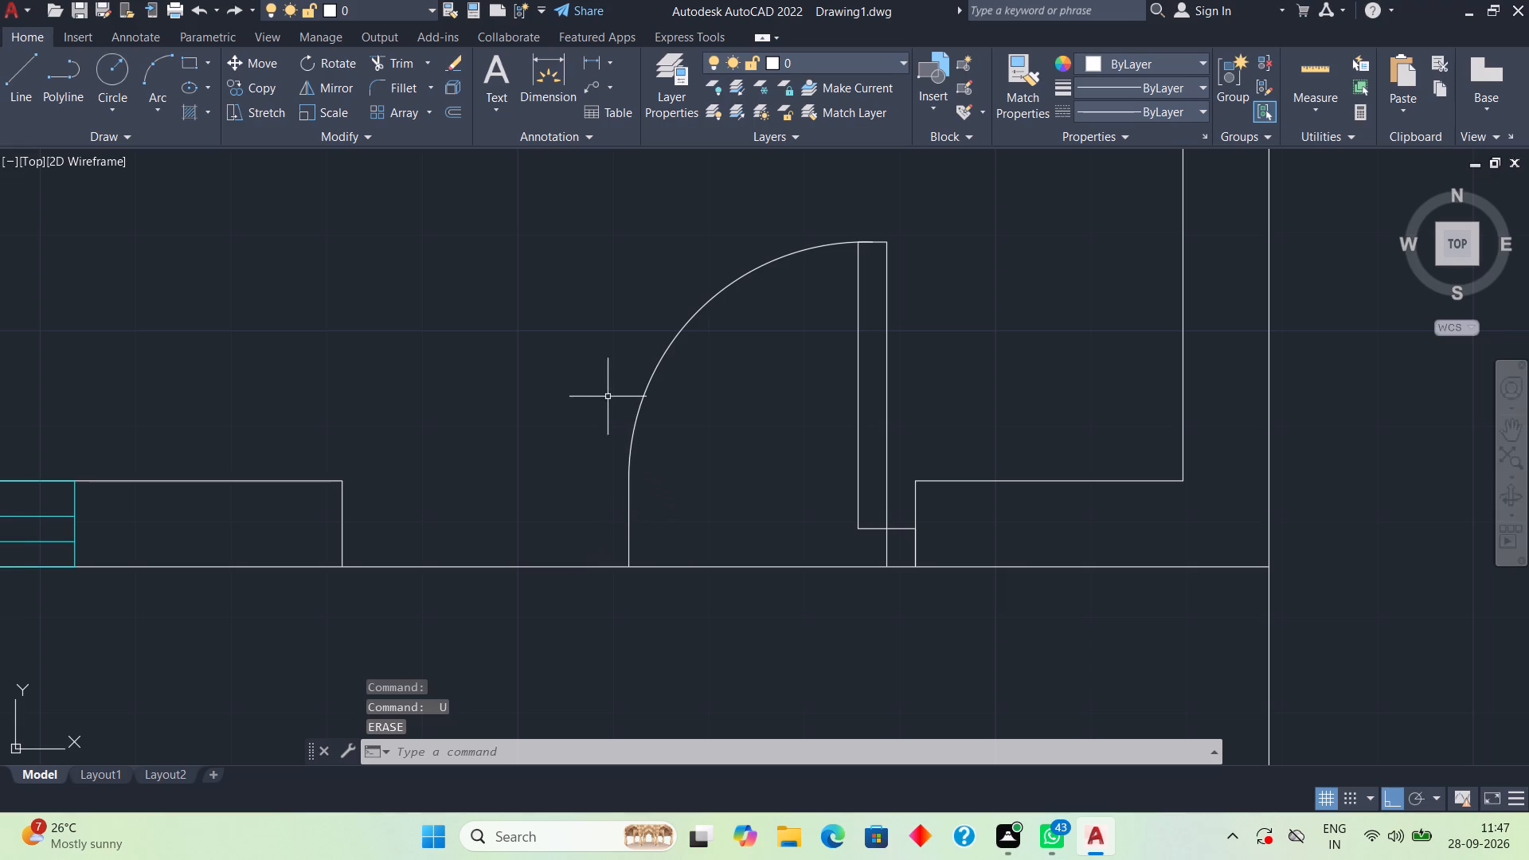
Erase the right jamb's short 4" vertical line that overlaps the opening's right edge line.
{"action": "left_click", "coordinate": [914, 548]}
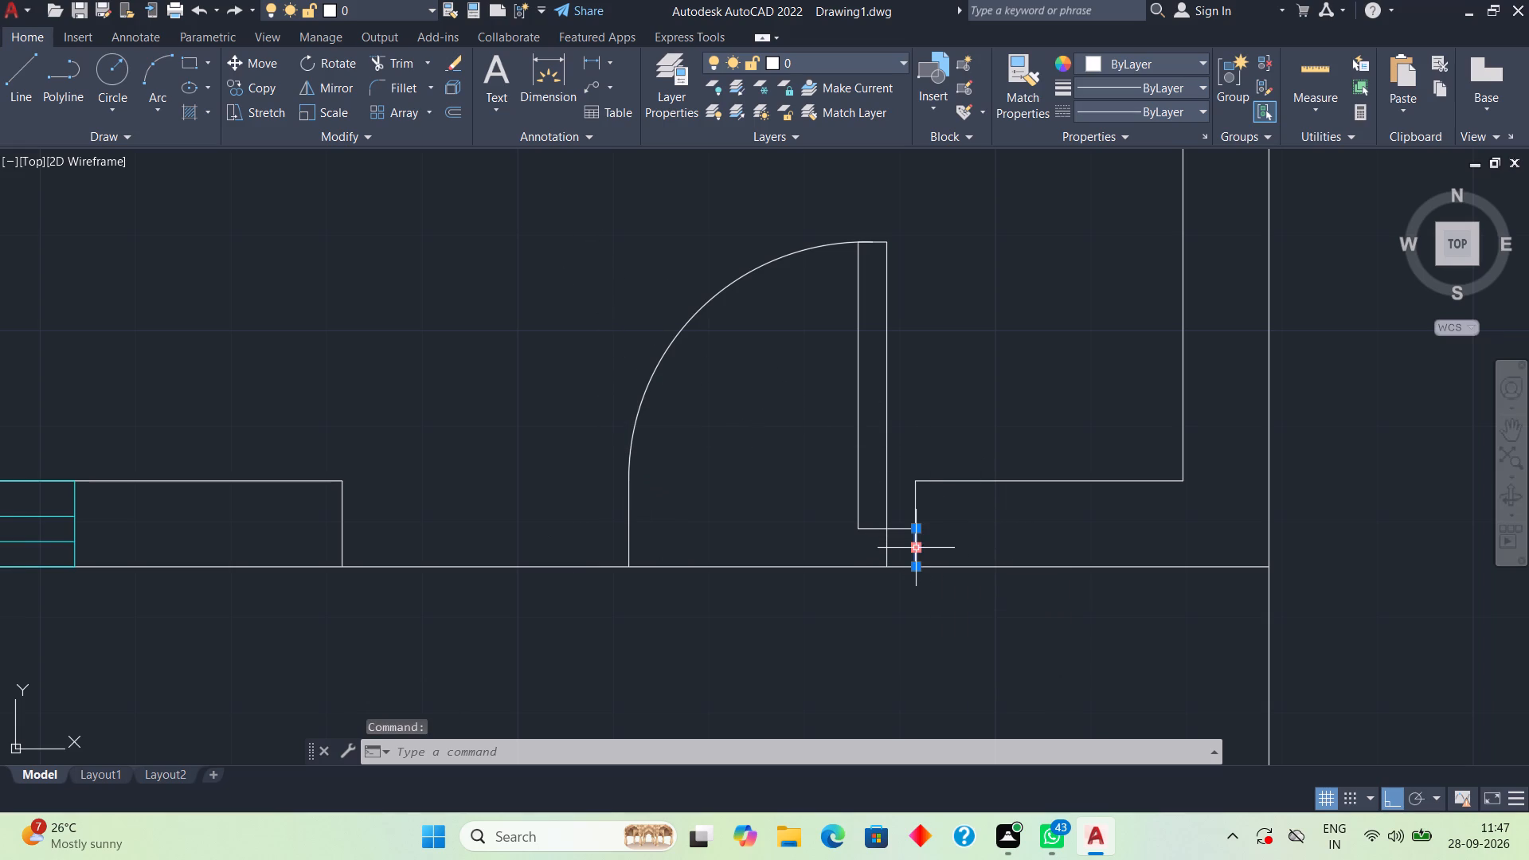
{"action": "key", "text": "Delete"}
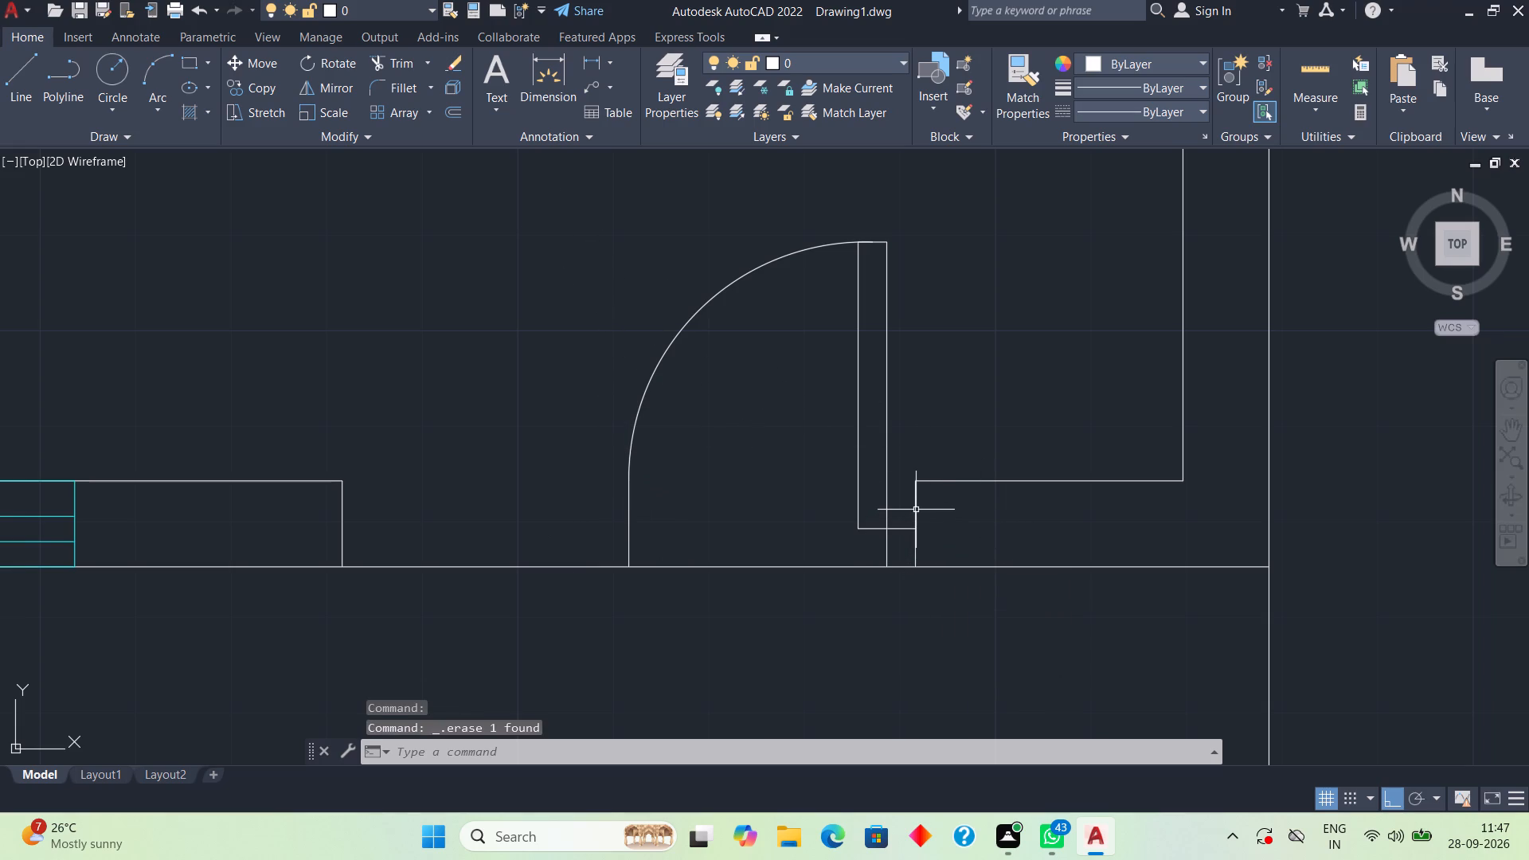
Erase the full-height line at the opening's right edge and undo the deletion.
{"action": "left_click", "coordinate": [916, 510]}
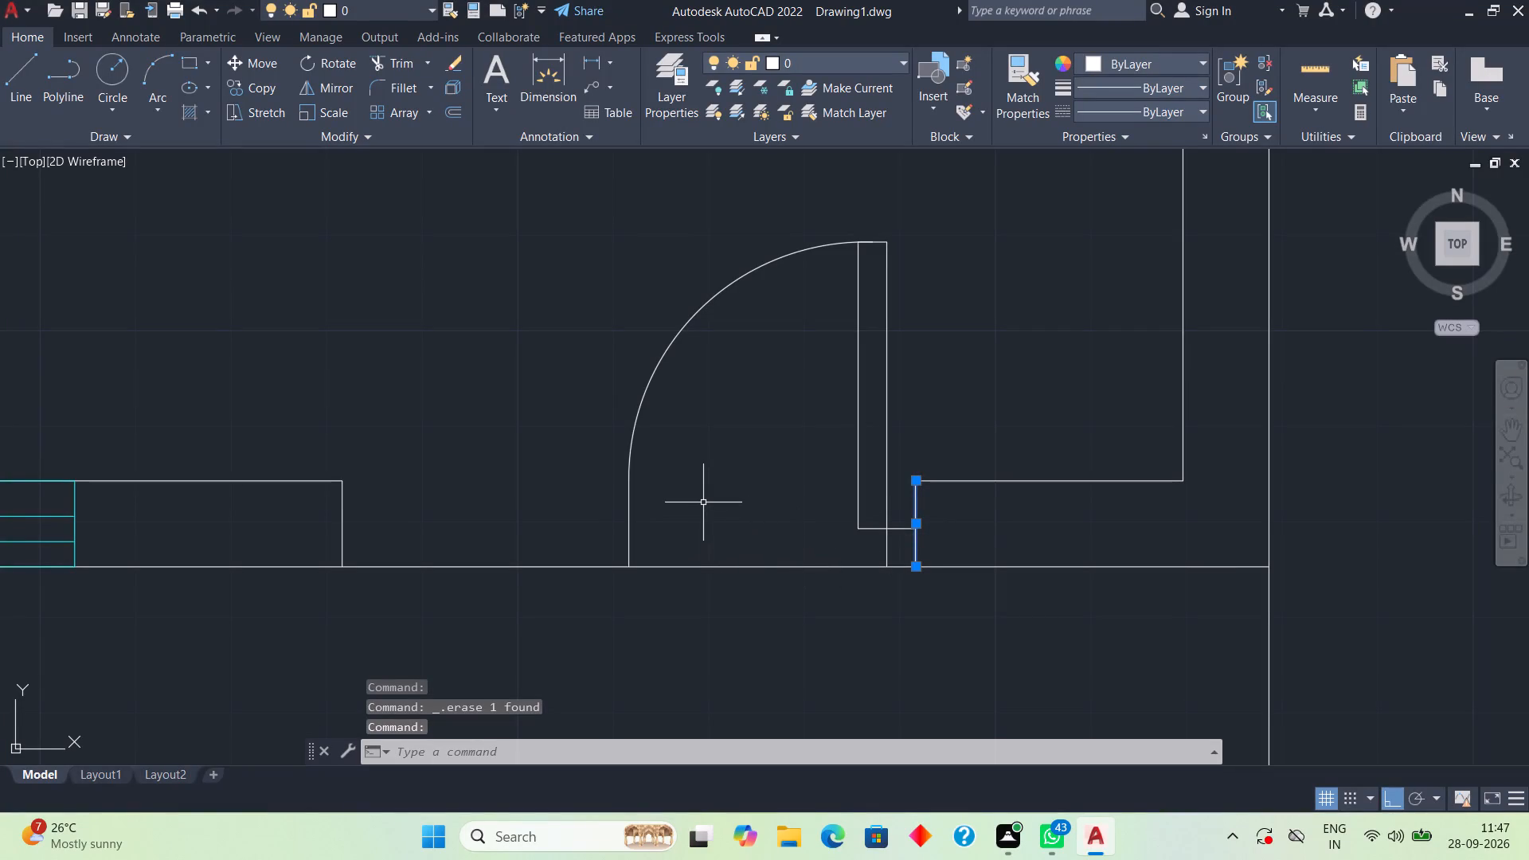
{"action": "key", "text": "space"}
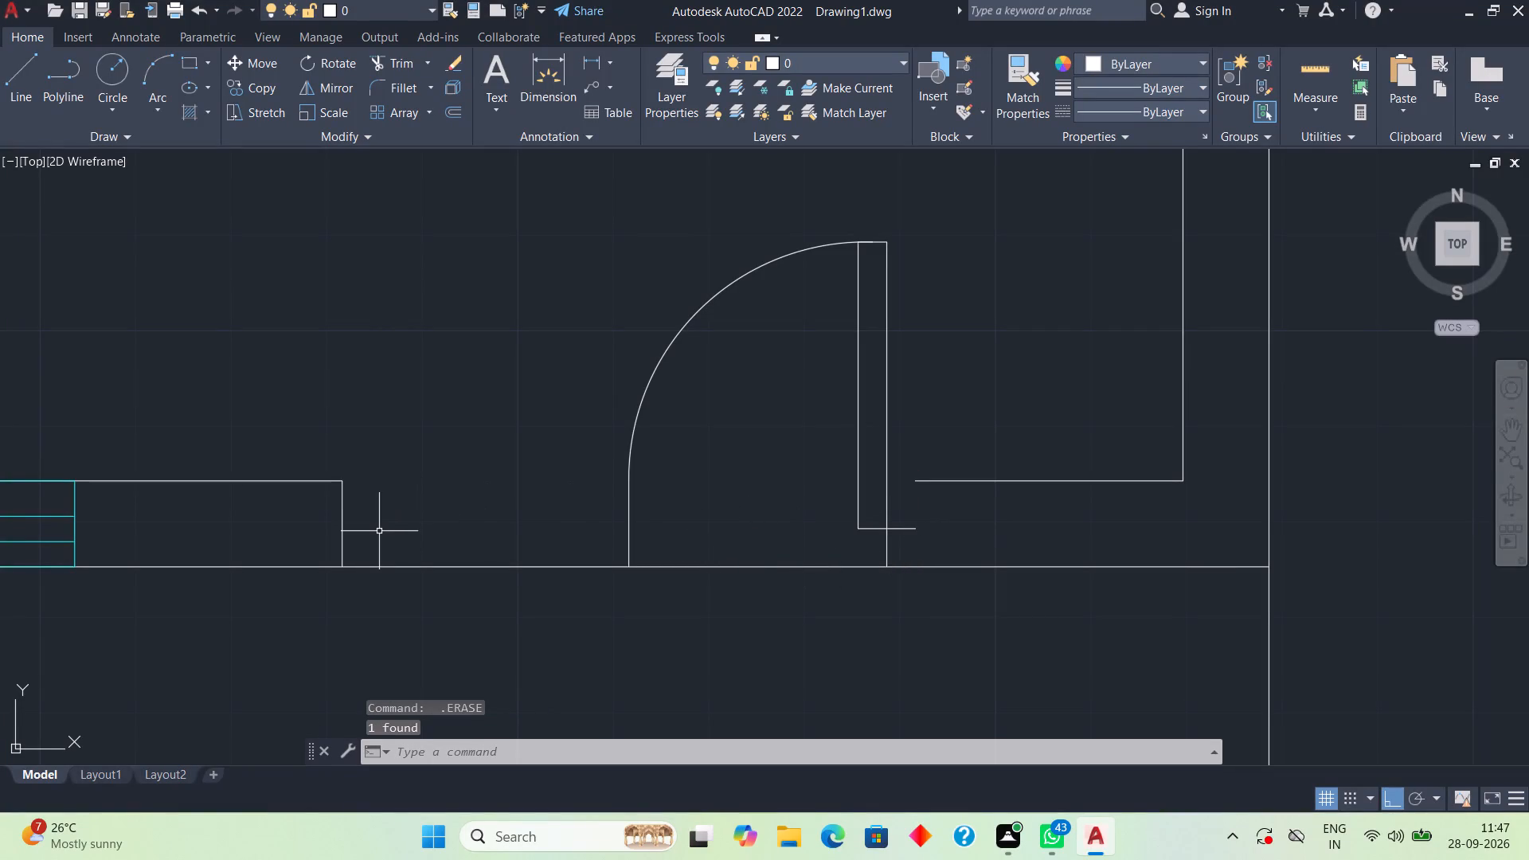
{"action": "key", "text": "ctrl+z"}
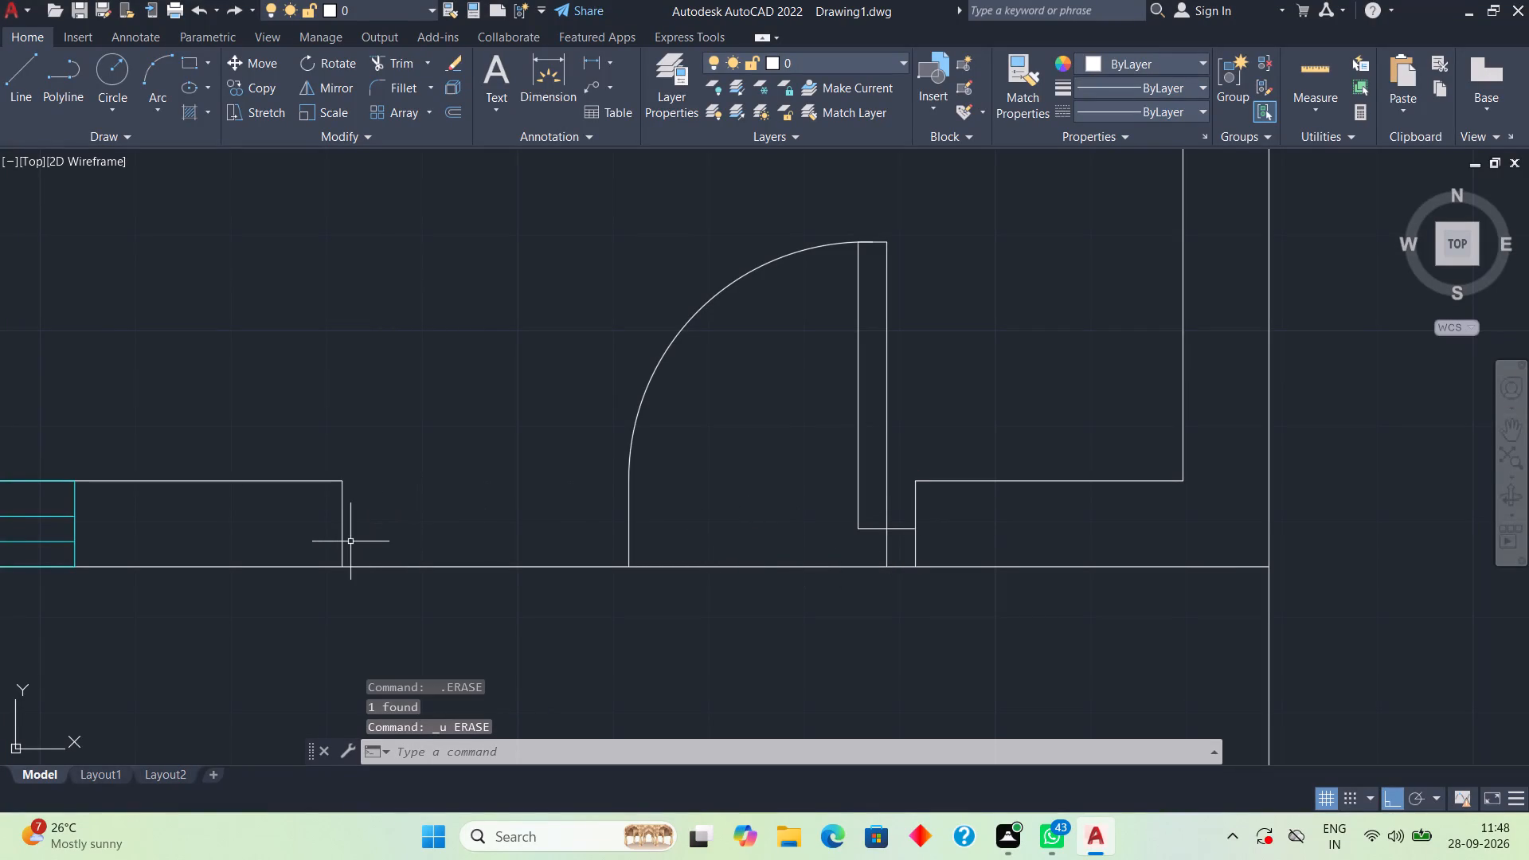
Erase the vertical offset line at the opening's left edge.
{"action": "left_click", "coordinate": [342, 541]}
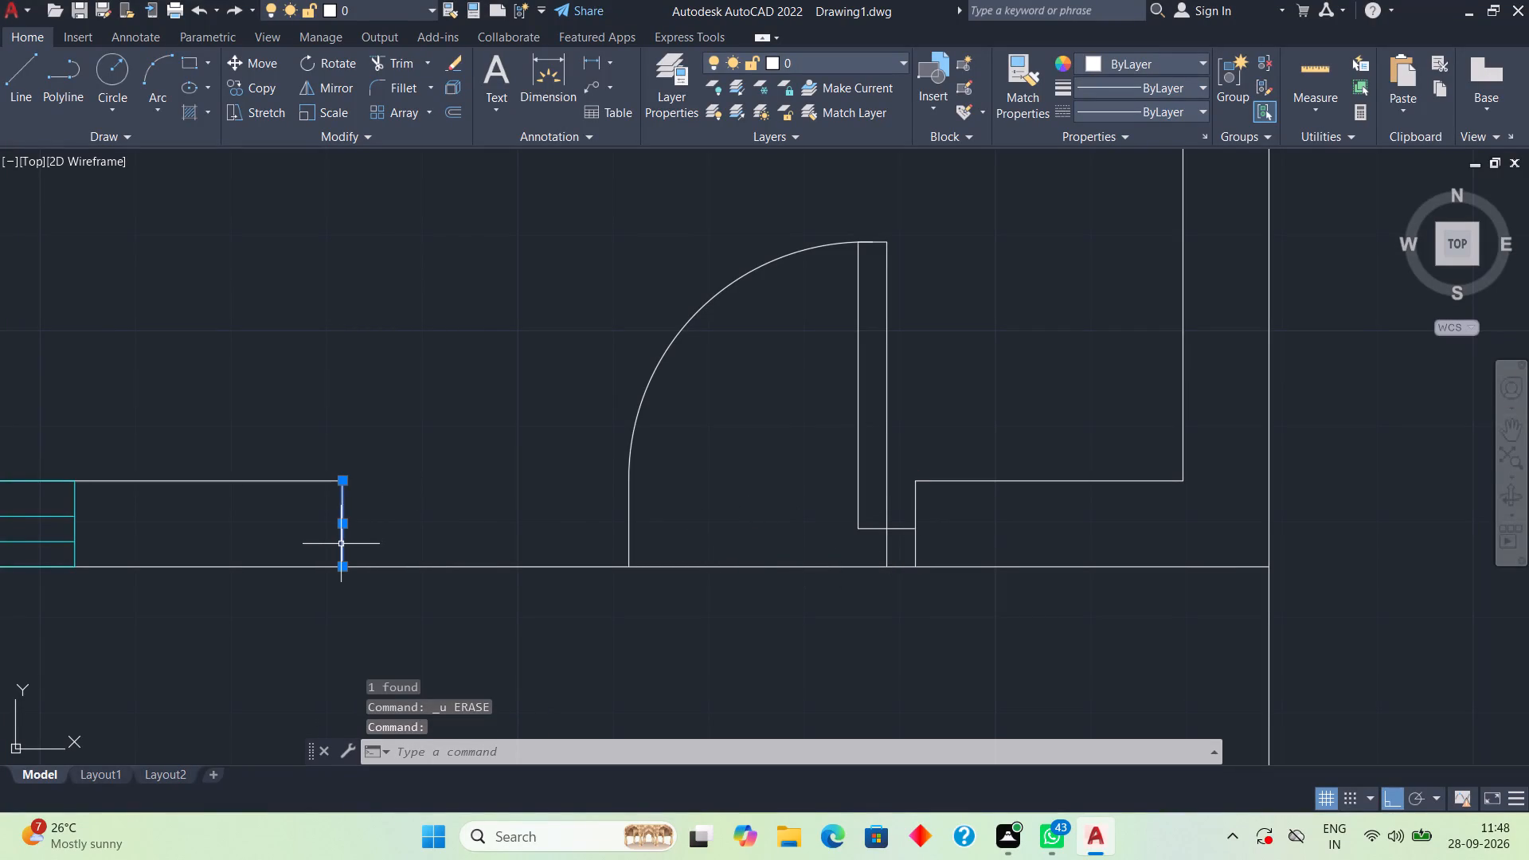
{"action": "key", "text": "Delete"}
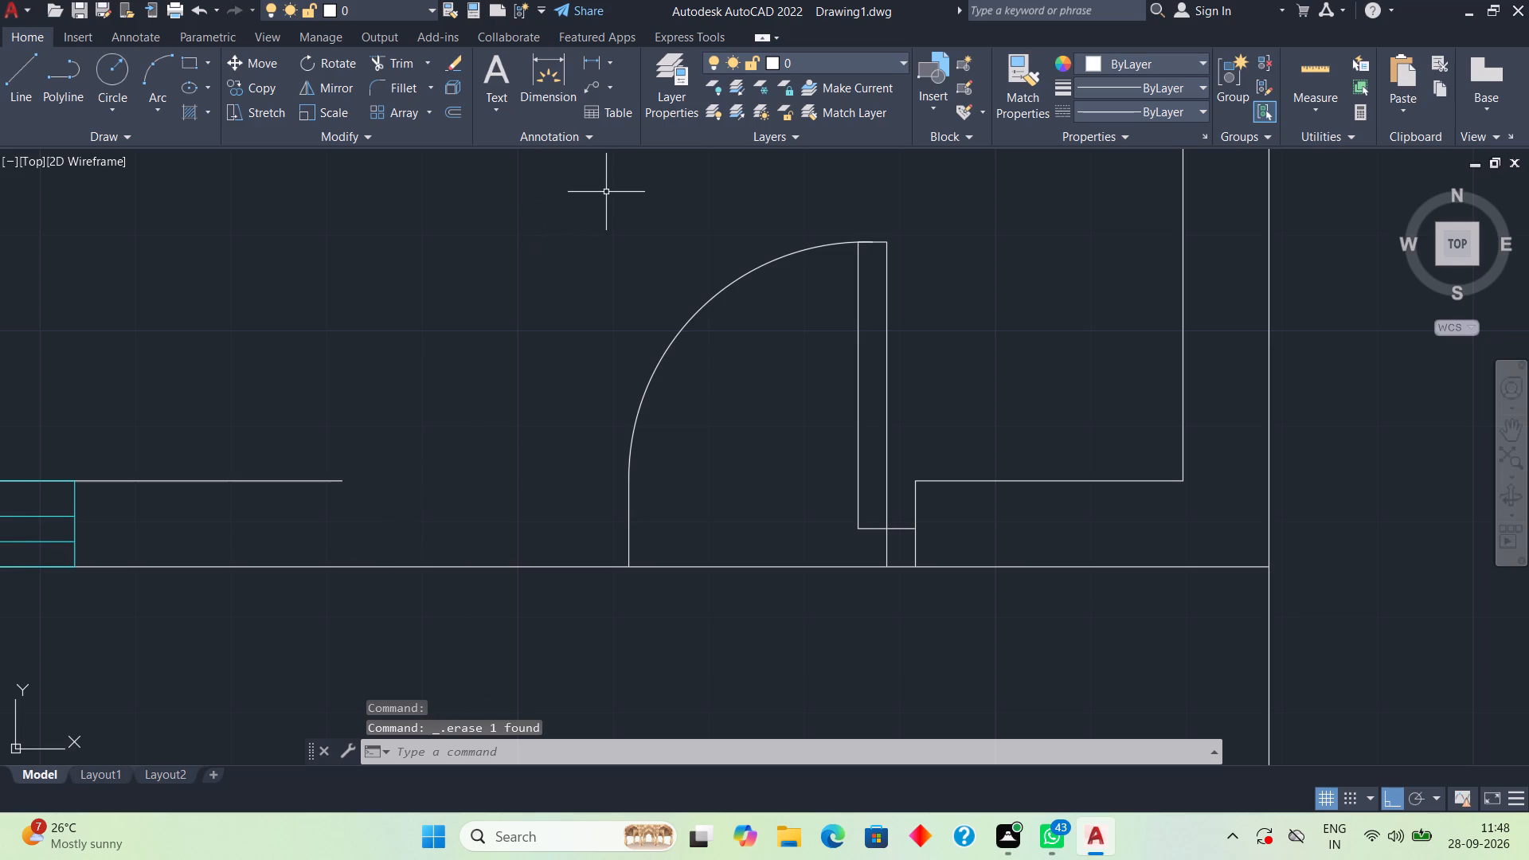
Mirror the right door half, including its jamb, about the vertical line at the opening's centre, keeping the source objects.
{"action": "left_click", "coordinate": [618, 185]}
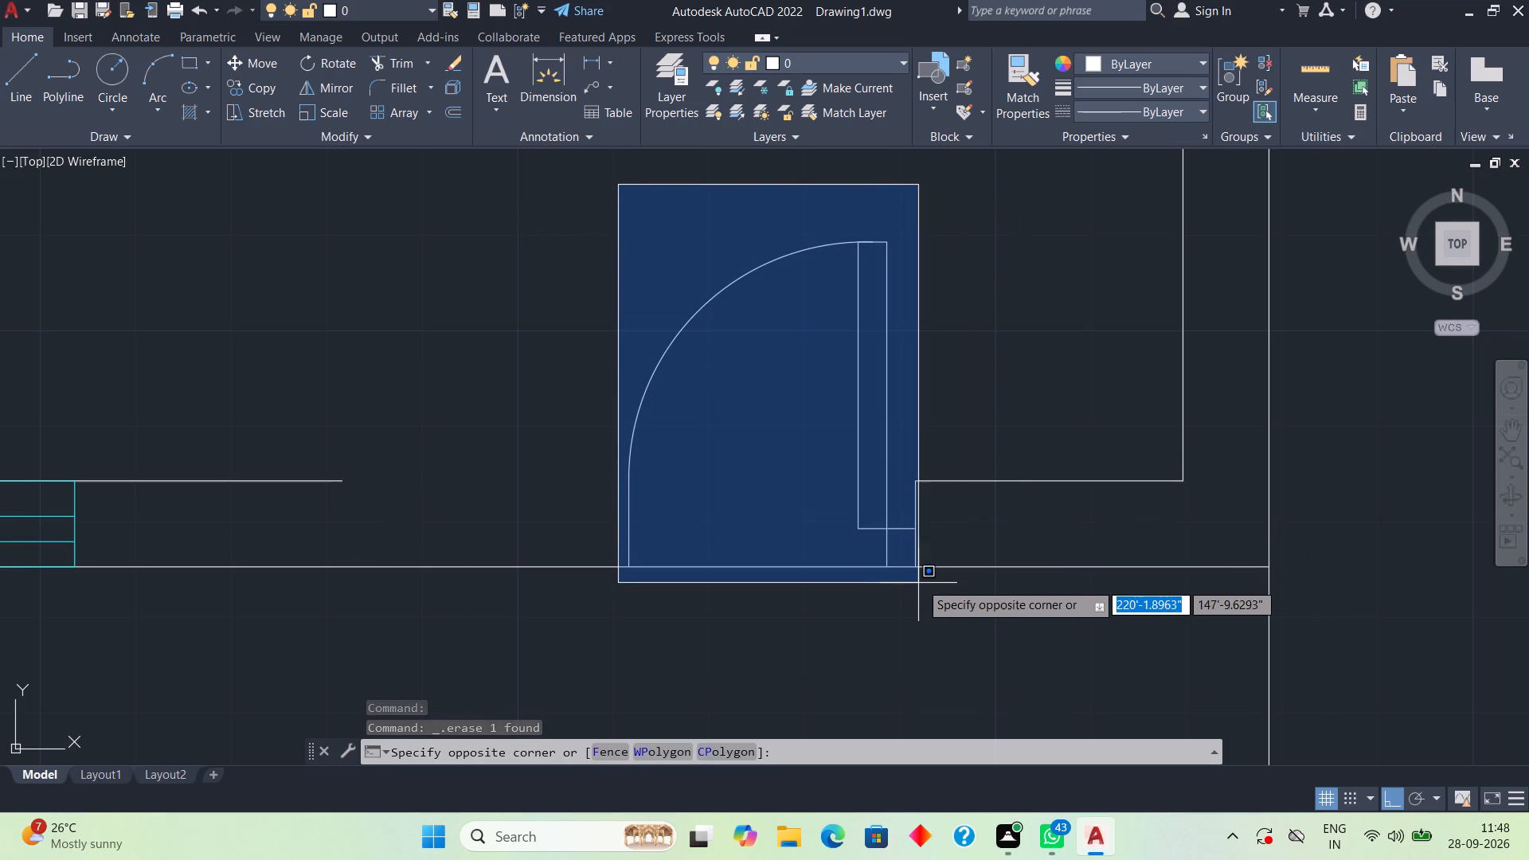
{"action": "left_click", "coordinate": [923, 582]}
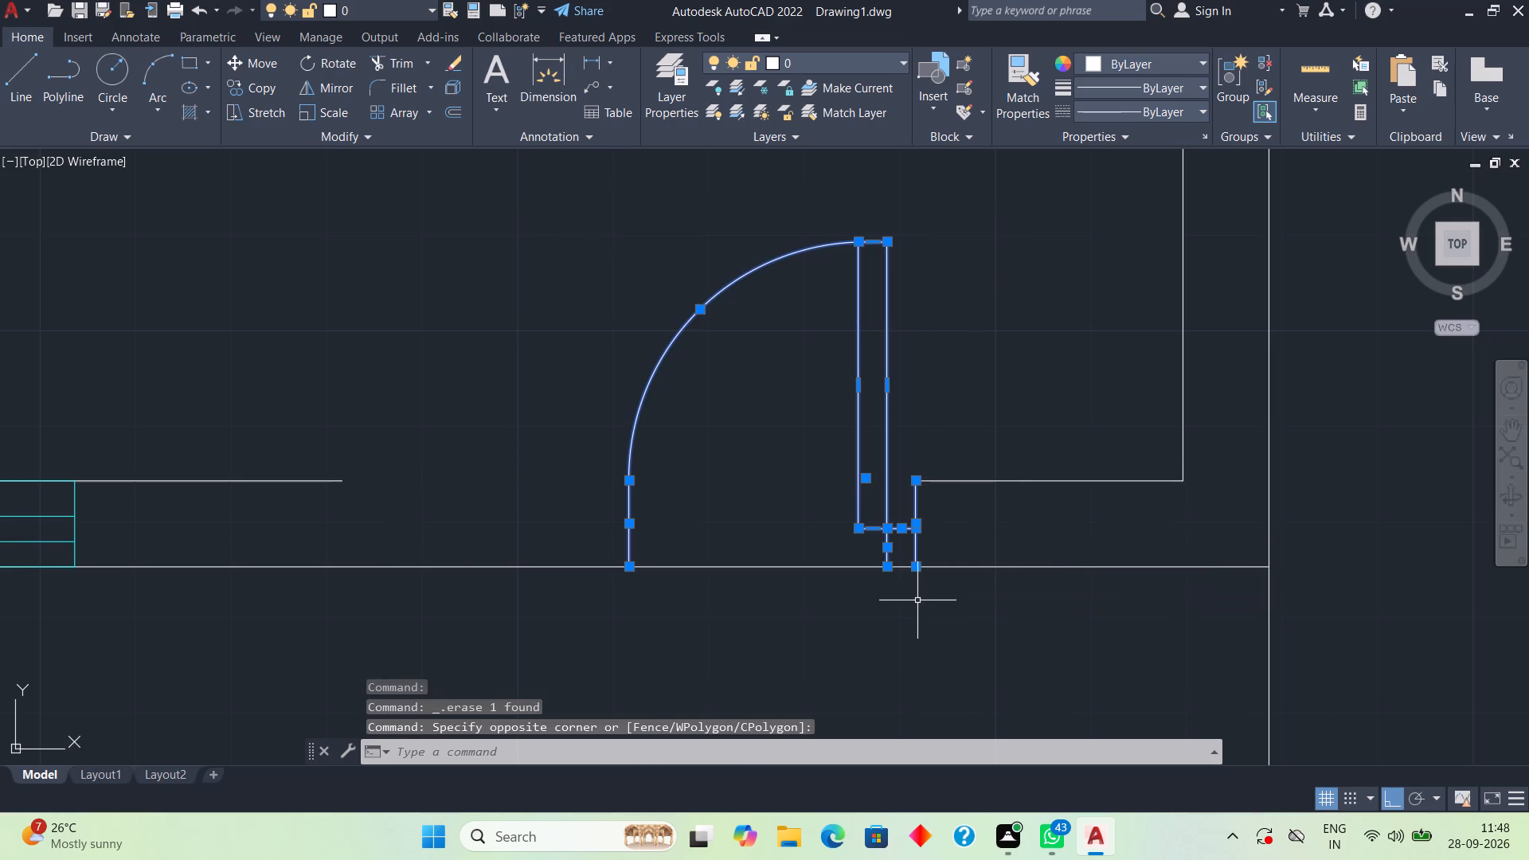
{"action": "key", "text": "m"}
{"action": "key", "text": "i"}
{"action": "key", "text": "space"}
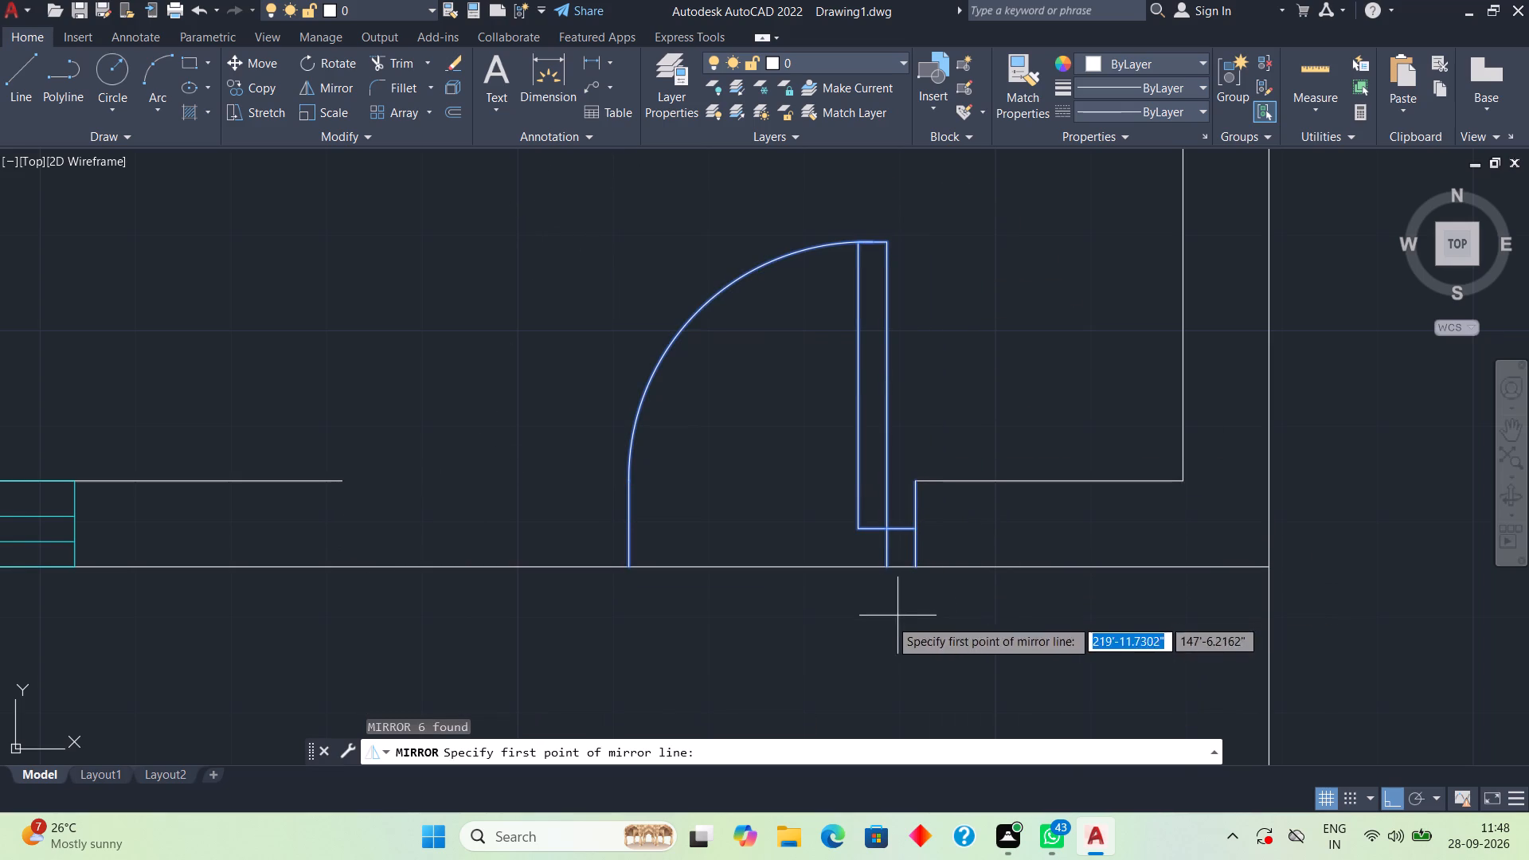
{"action": "left_click", "coordinate": [630, 566]}
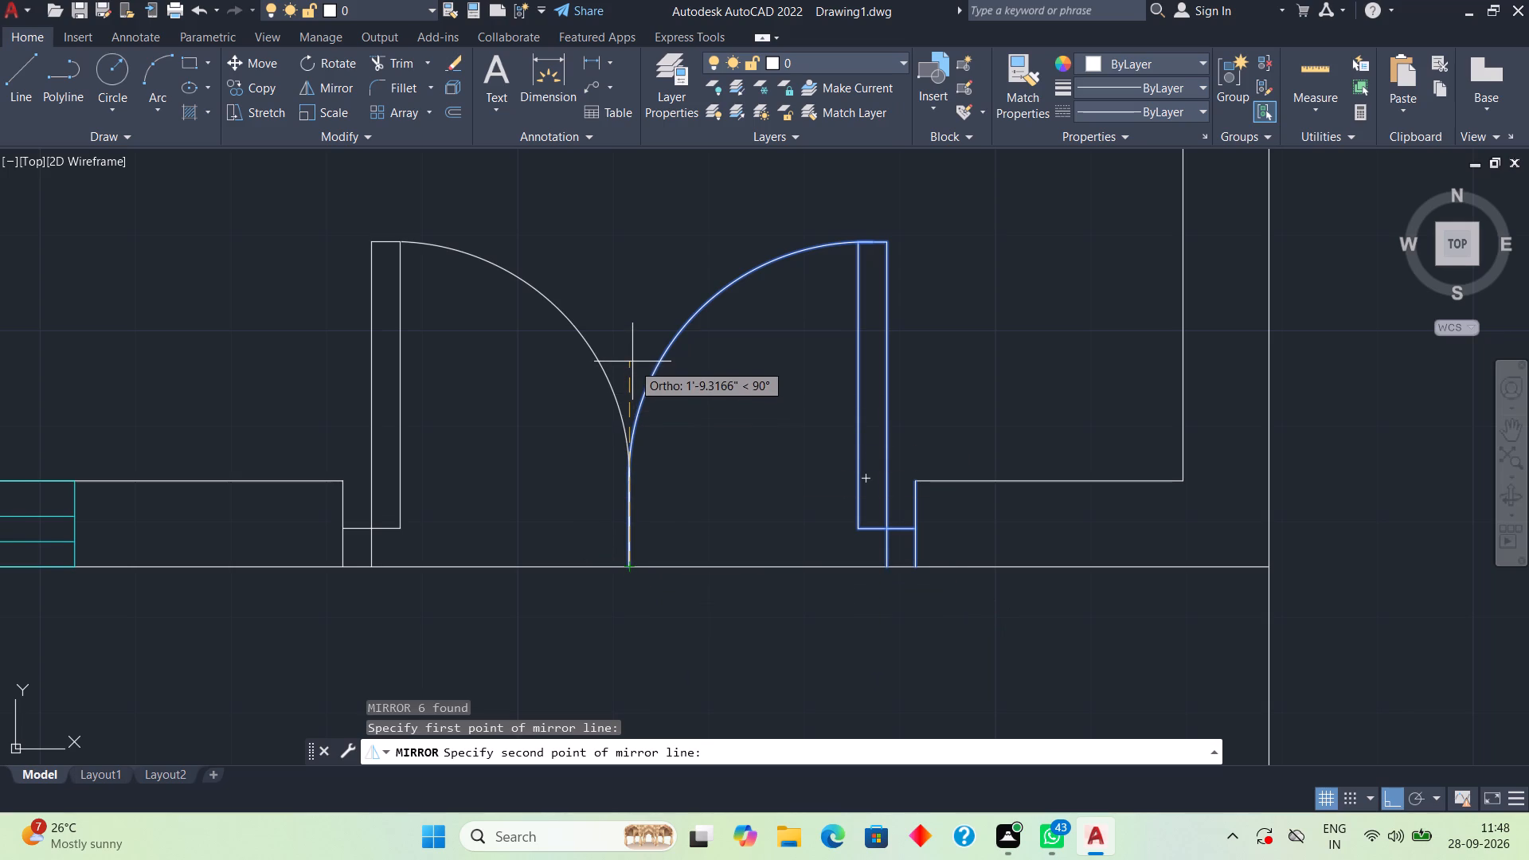
{"action": "left_click", "coordinate": [632, 362]}
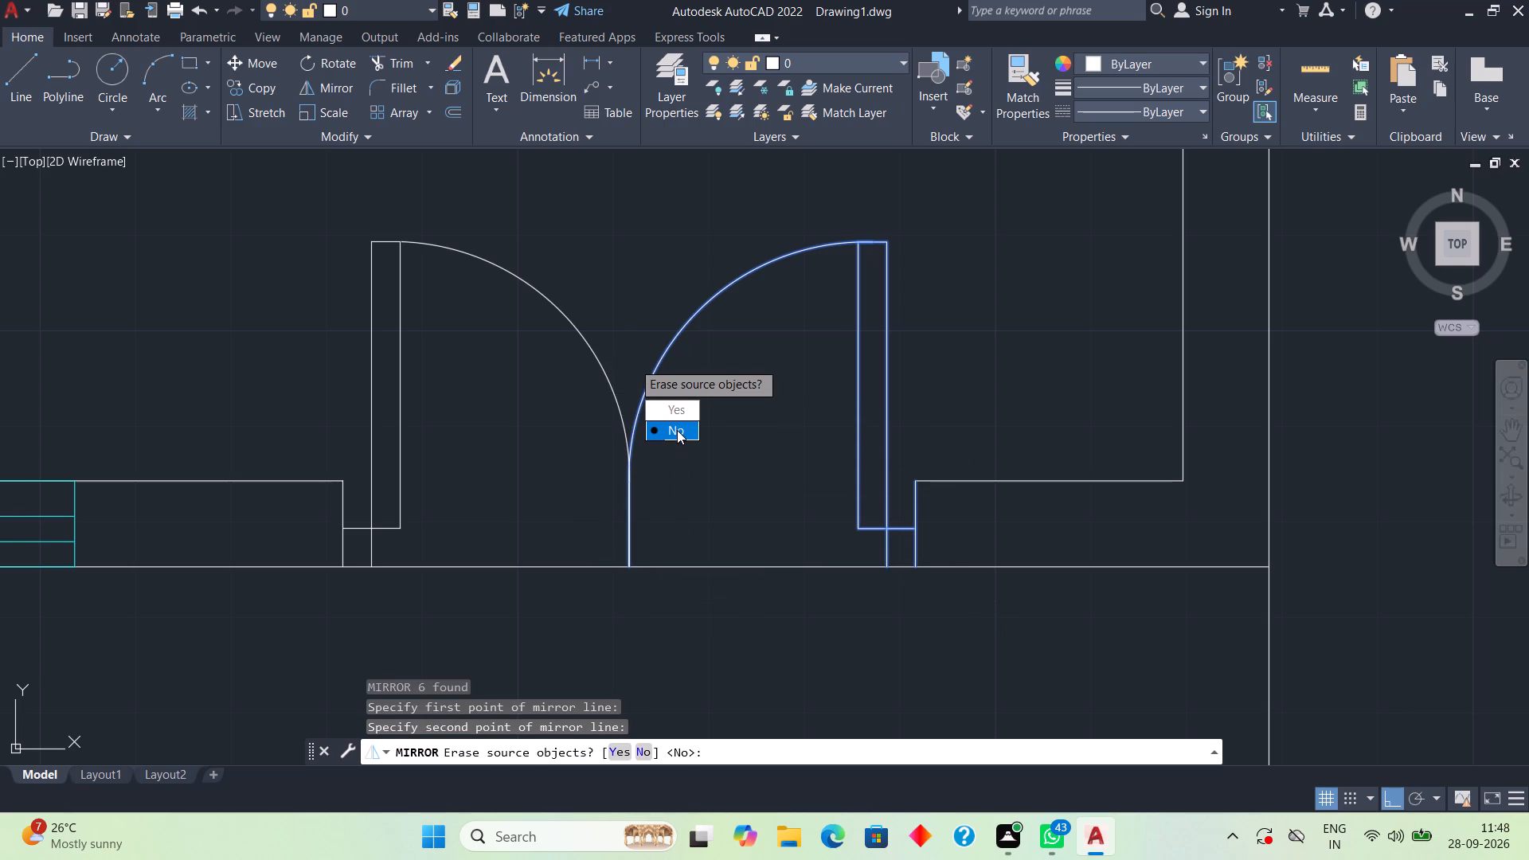
{"action": "left_click_drag", "start_coordinate": [677, 430], "coordinate": [632, 361]}
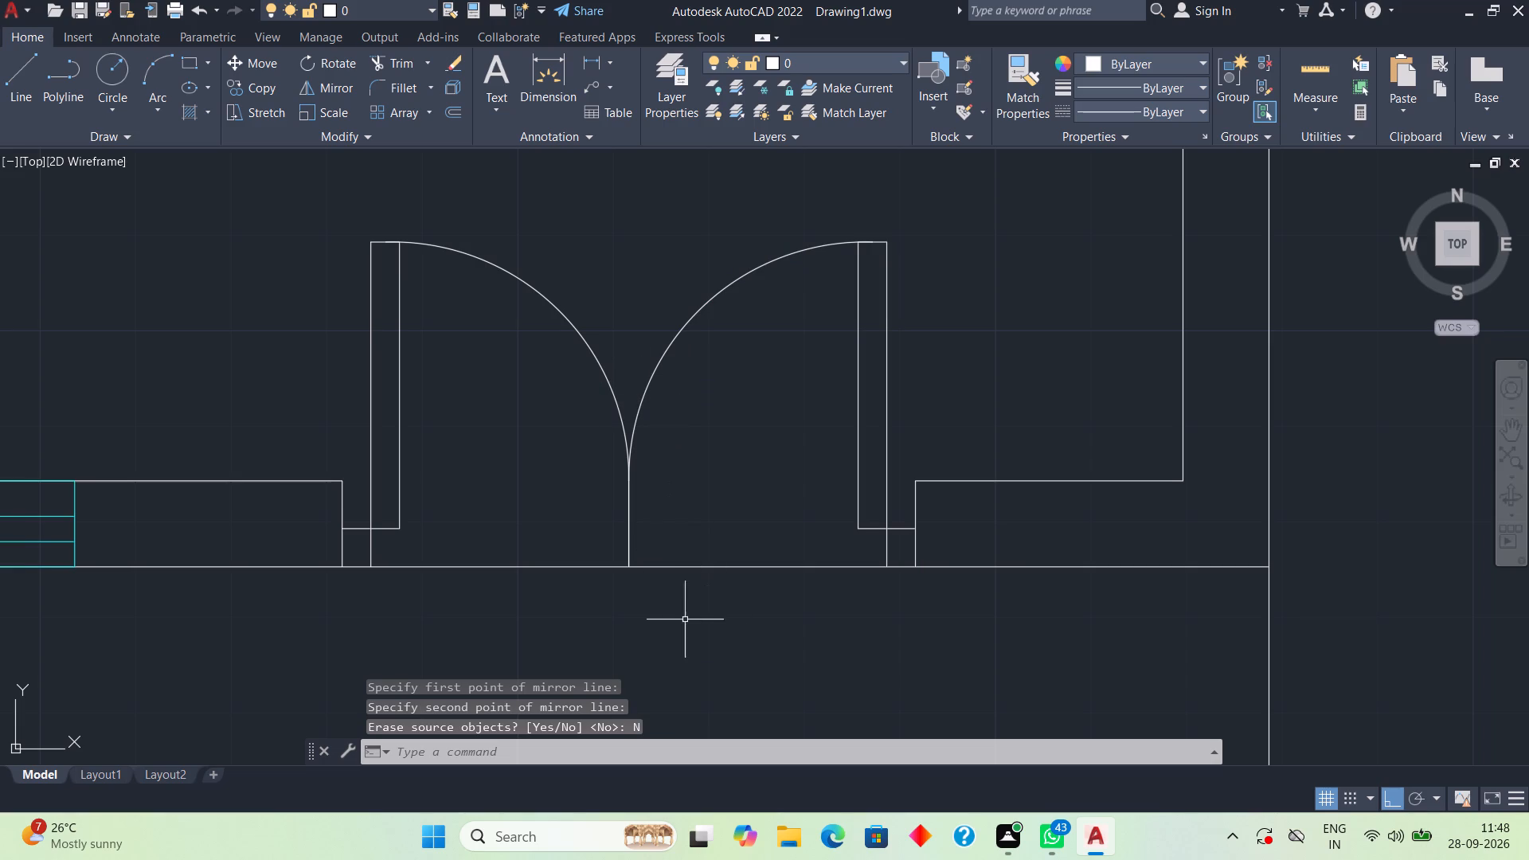
Erase one of the two overlapping vertical lines at the centre of the double door opening.
{"action": "left_click", "coordinate": [630, 544]}
{"action": "key", "text": "Delete"}
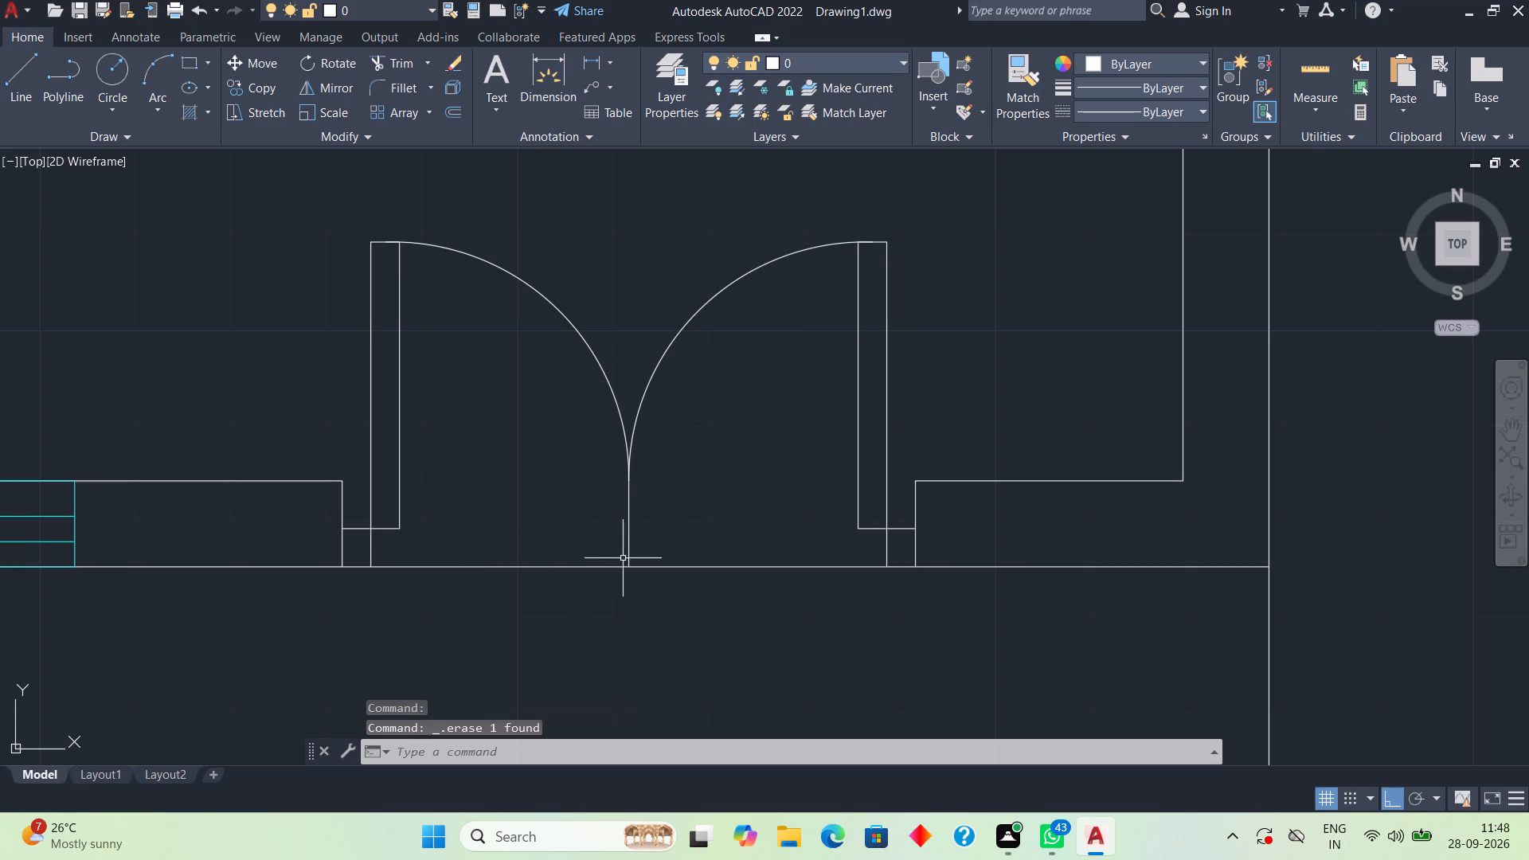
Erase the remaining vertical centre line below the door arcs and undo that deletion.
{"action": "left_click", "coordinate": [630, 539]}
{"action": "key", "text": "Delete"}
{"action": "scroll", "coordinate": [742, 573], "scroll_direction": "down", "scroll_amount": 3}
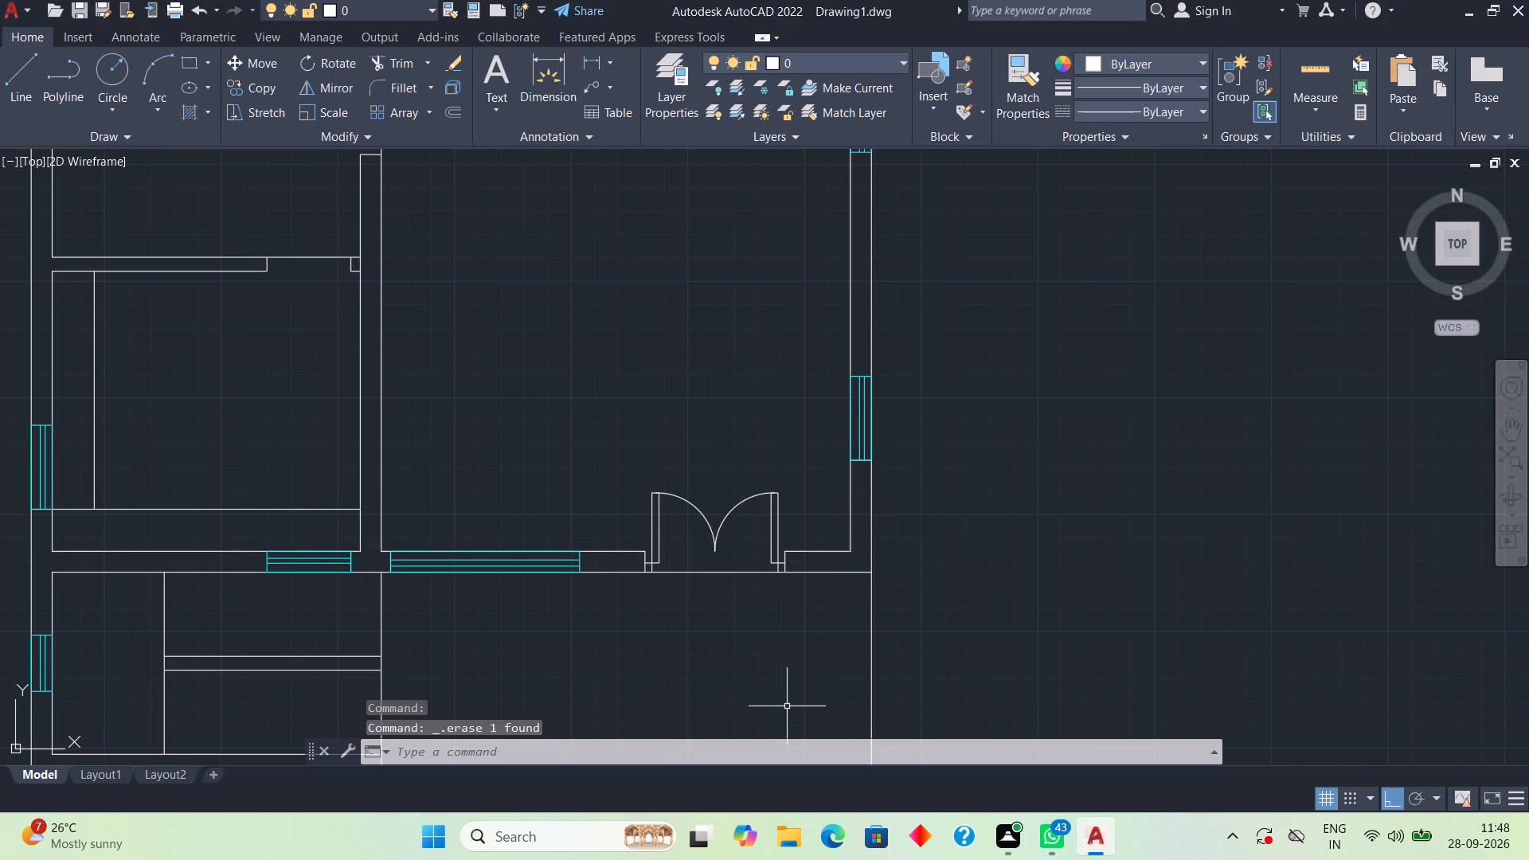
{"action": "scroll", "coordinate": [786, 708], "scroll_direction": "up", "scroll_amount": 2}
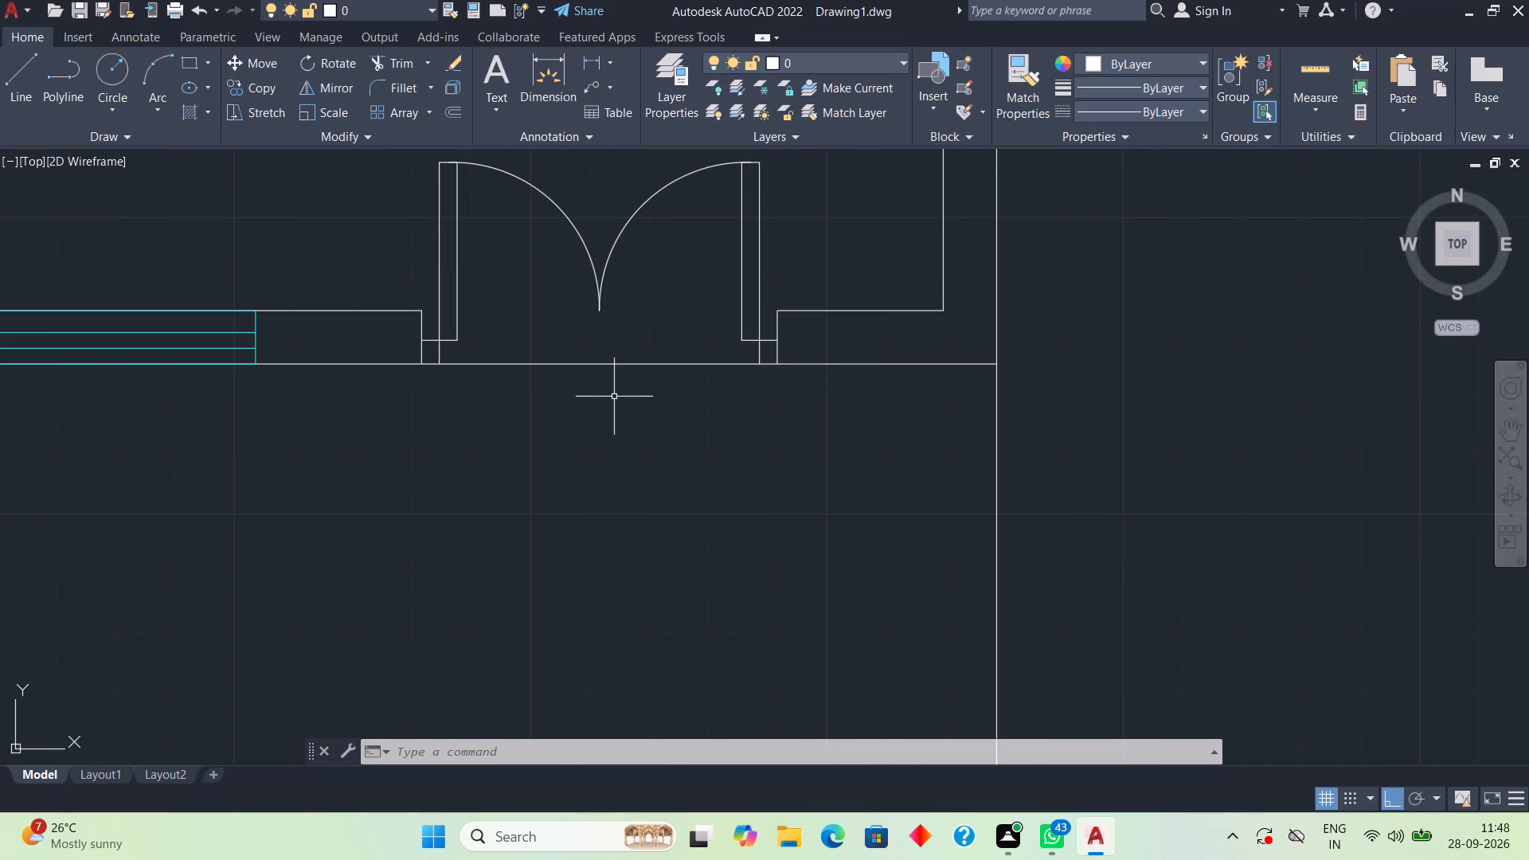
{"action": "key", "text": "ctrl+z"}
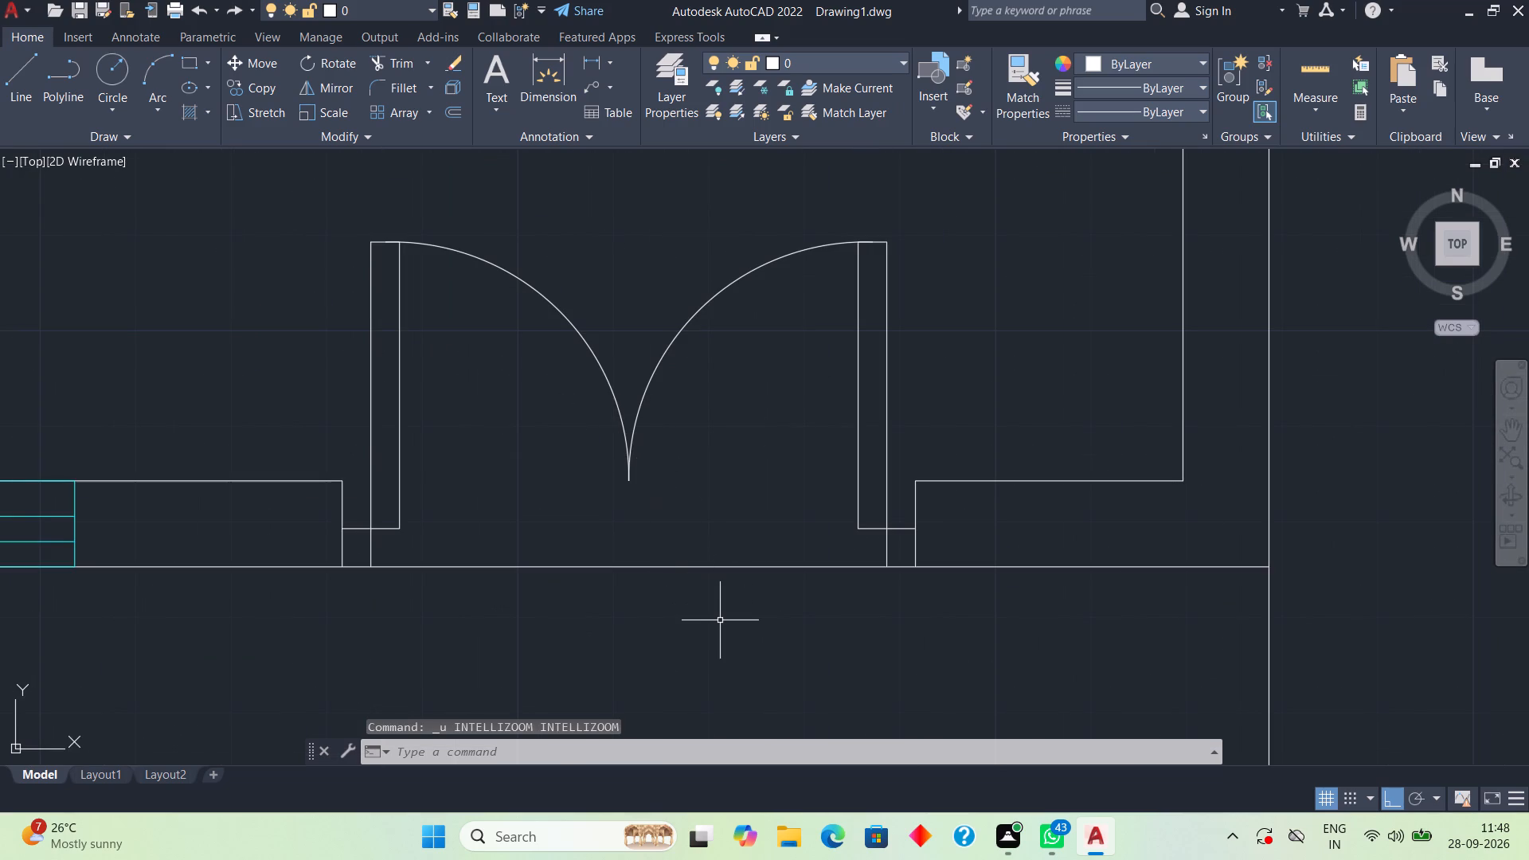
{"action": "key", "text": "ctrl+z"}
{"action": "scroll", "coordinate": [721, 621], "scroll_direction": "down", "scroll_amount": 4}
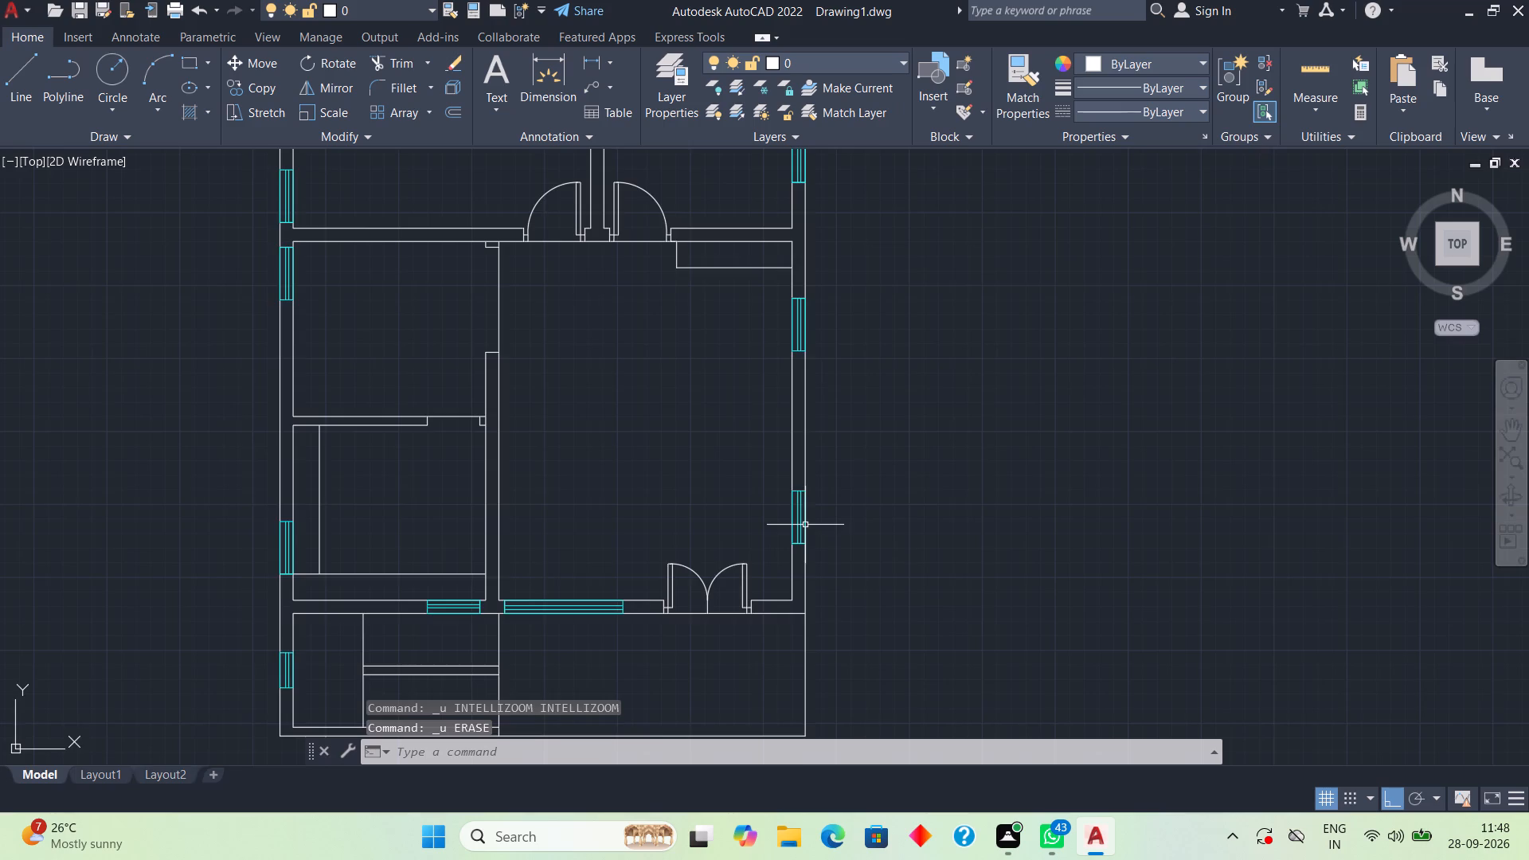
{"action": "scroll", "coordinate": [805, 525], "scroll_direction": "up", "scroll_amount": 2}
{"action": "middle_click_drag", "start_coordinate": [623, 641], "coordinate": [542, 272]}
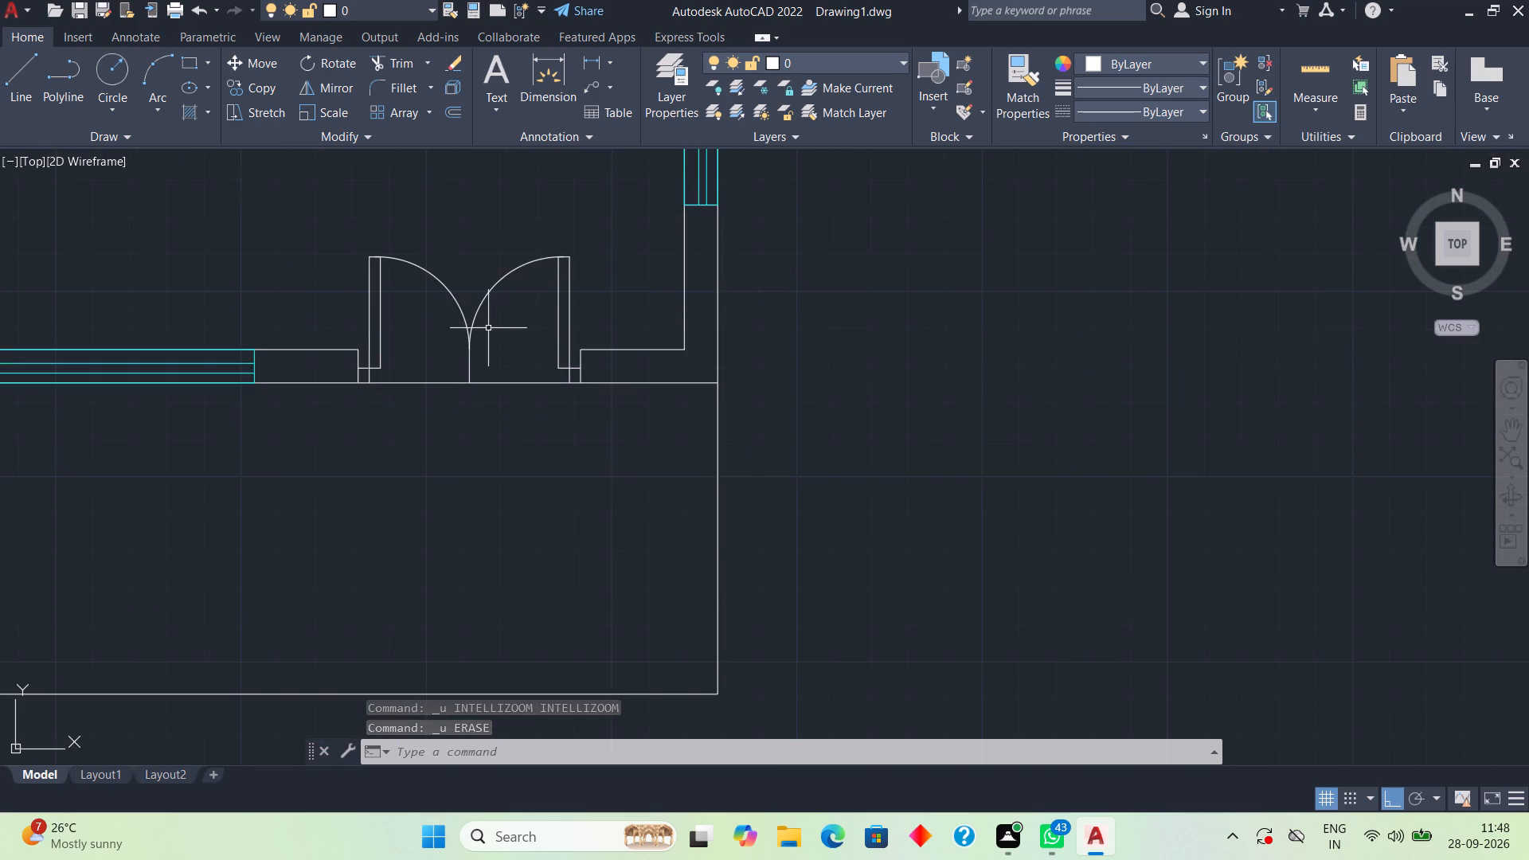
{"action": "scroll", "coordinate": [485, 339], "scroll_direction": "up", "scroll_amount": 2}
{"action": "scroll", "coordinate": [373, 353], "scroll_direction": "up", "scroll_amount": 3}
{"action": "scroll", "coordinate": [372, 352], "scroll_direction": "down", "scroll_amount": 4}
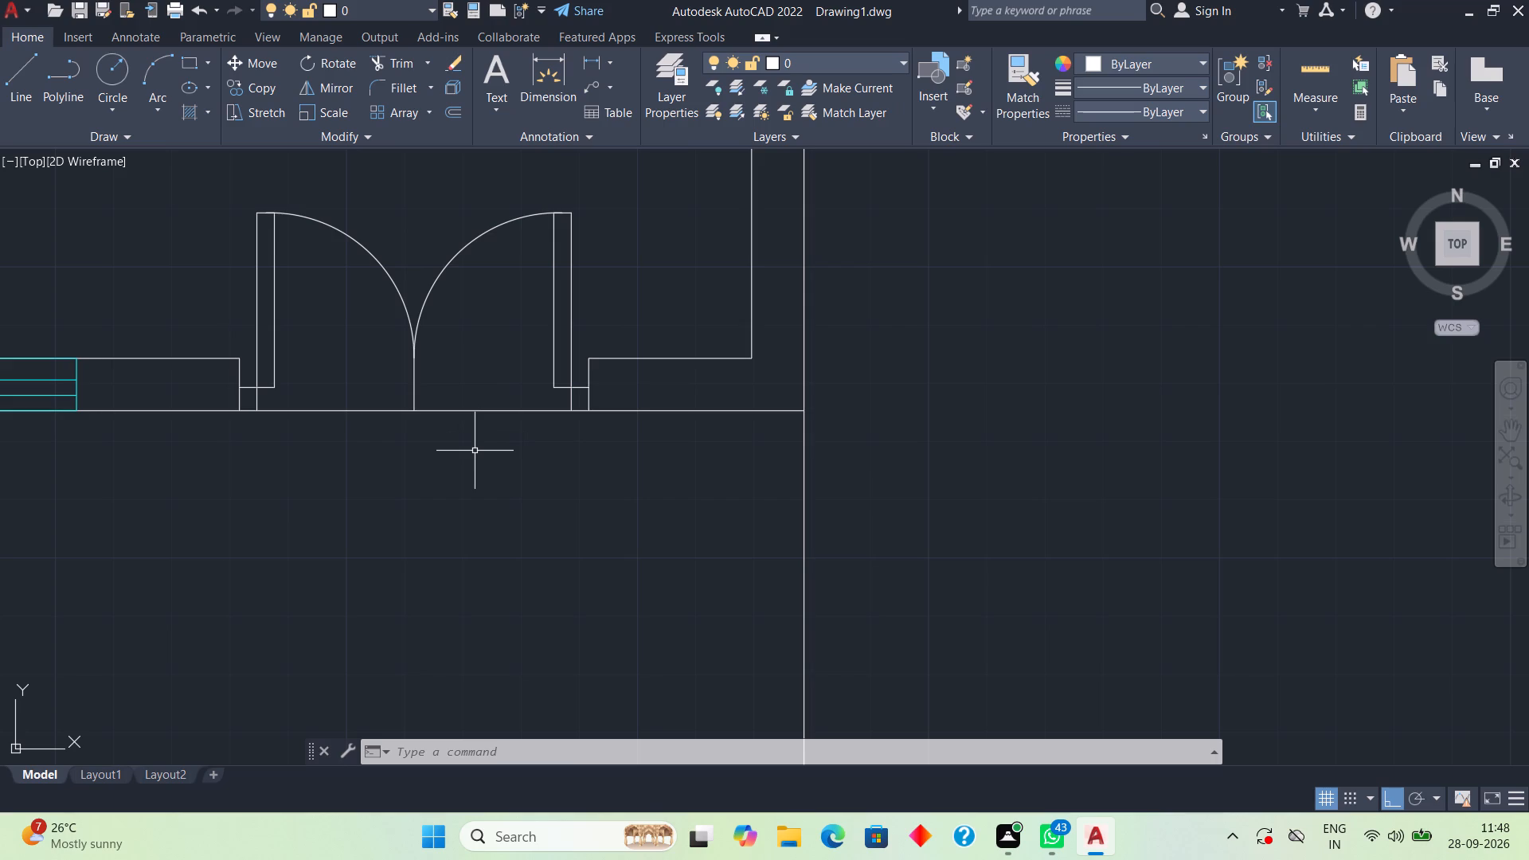
Dimension the inner width of the plan's lower compartment along its bottom wall, from the vertical partition line to the opposite vertical line.
{"action": "scroll", "coordinate": [475, 451], "scroll_direction": "down", "scroll_amount": 5}
{"action": "middle_click_drag", "start_coordinate": [426, 459], "coordinate": [565, 453]}
{"action": "scroll", "coordinate": [574, 464], "scroll_direction": "up", "scroll_amount": 2}
{"action": "middle_click_drag", "start_coordinate": [395, 522], "coordinate": [509, 468]}
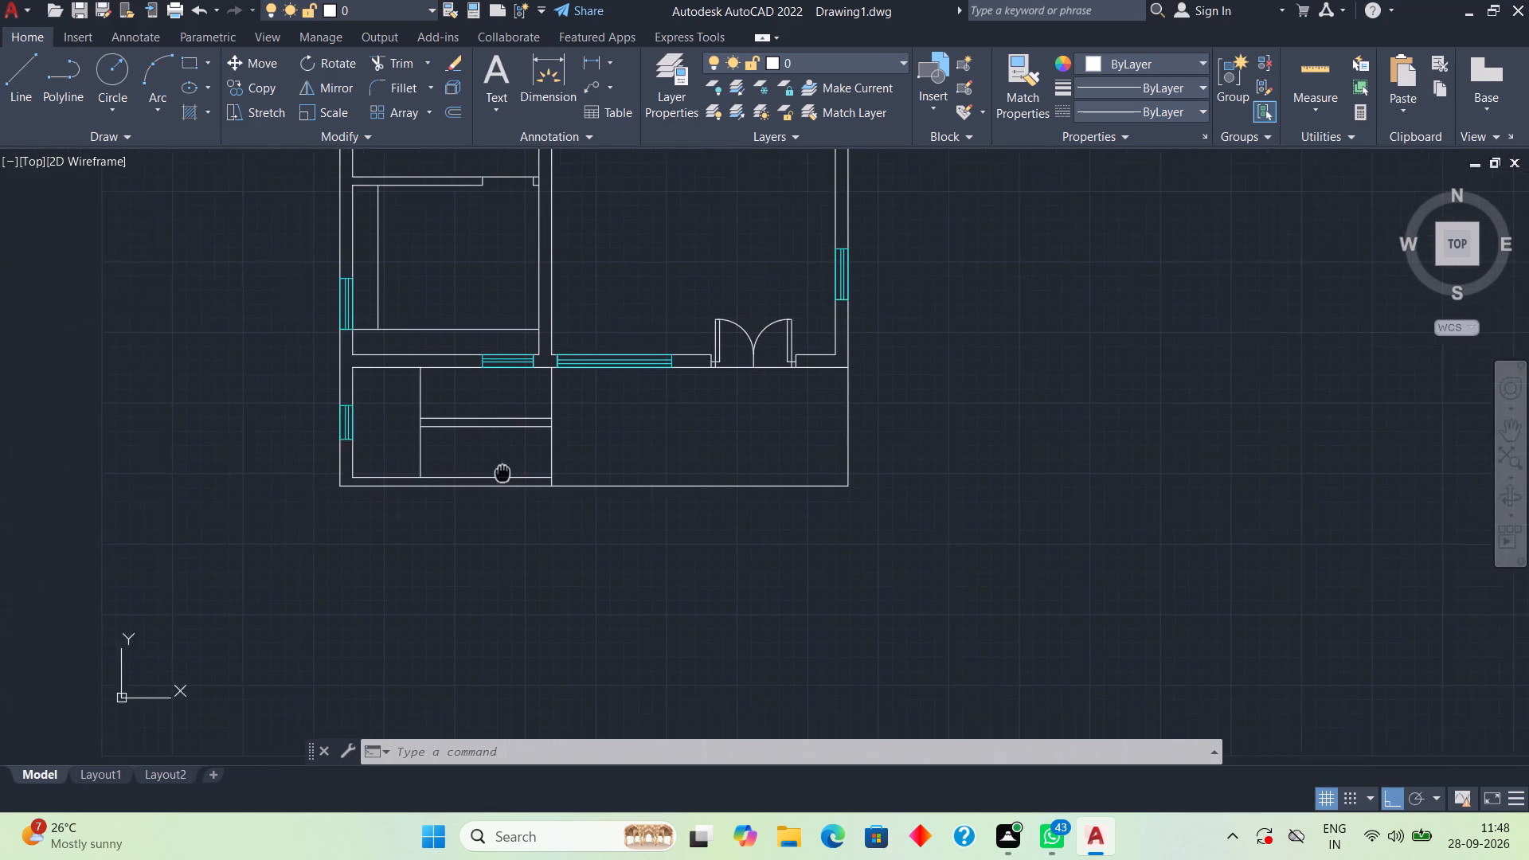
{"action": "middle_click_drag", "start_coordinate": [509, 468], "coordinate": [529, 463]}
{"action": "scroll", "coordinate": [510, 459], "scroll_direction": "up", "scroll_amount": 2}
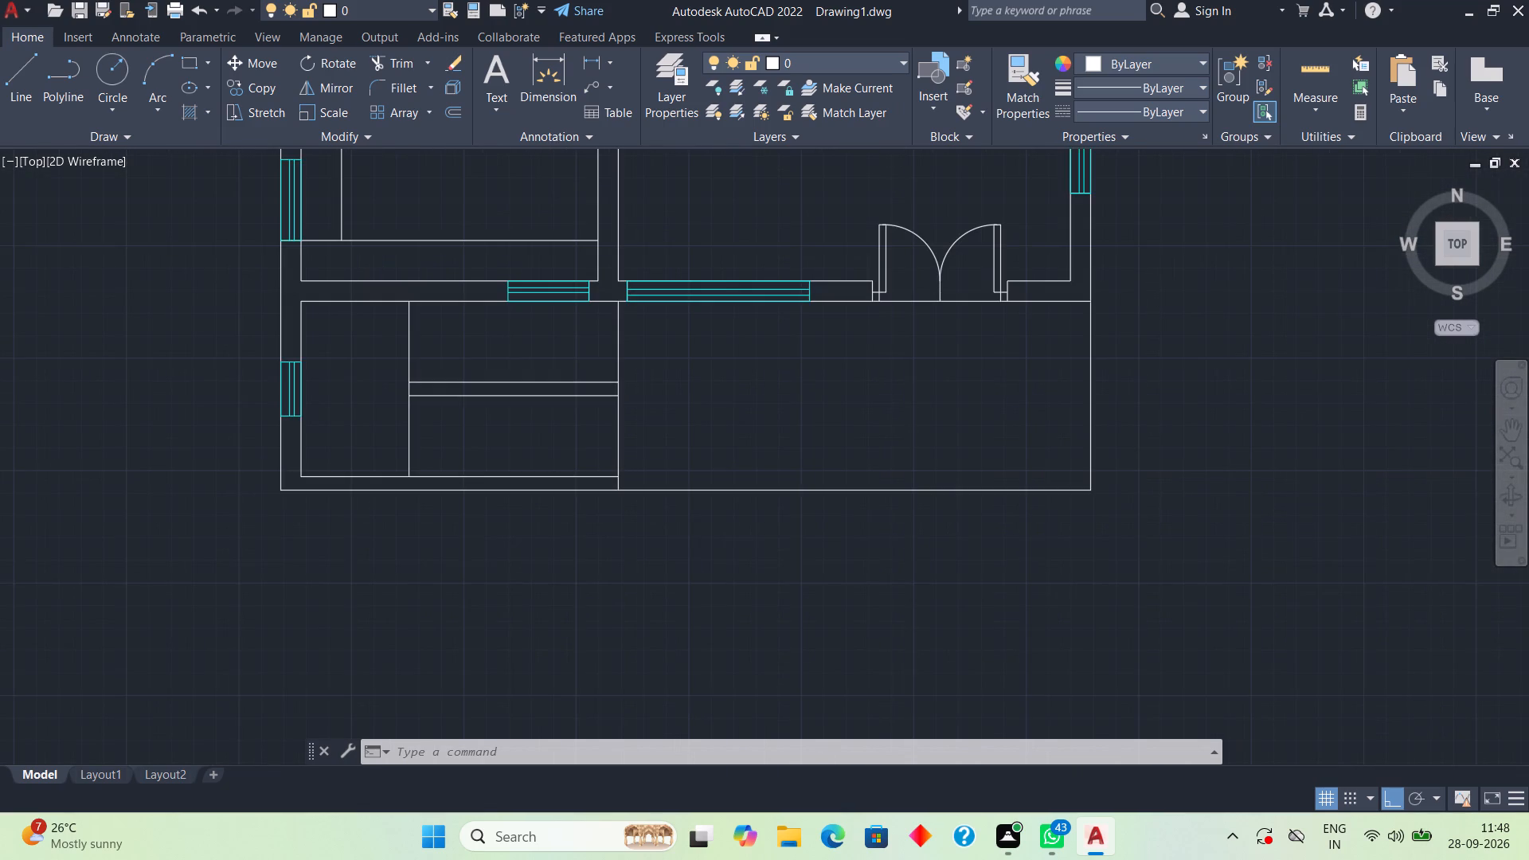
{"action": "scroll", "coordinate": [585, 424], "scroll_direction": "up", "scroll_amount": 1}
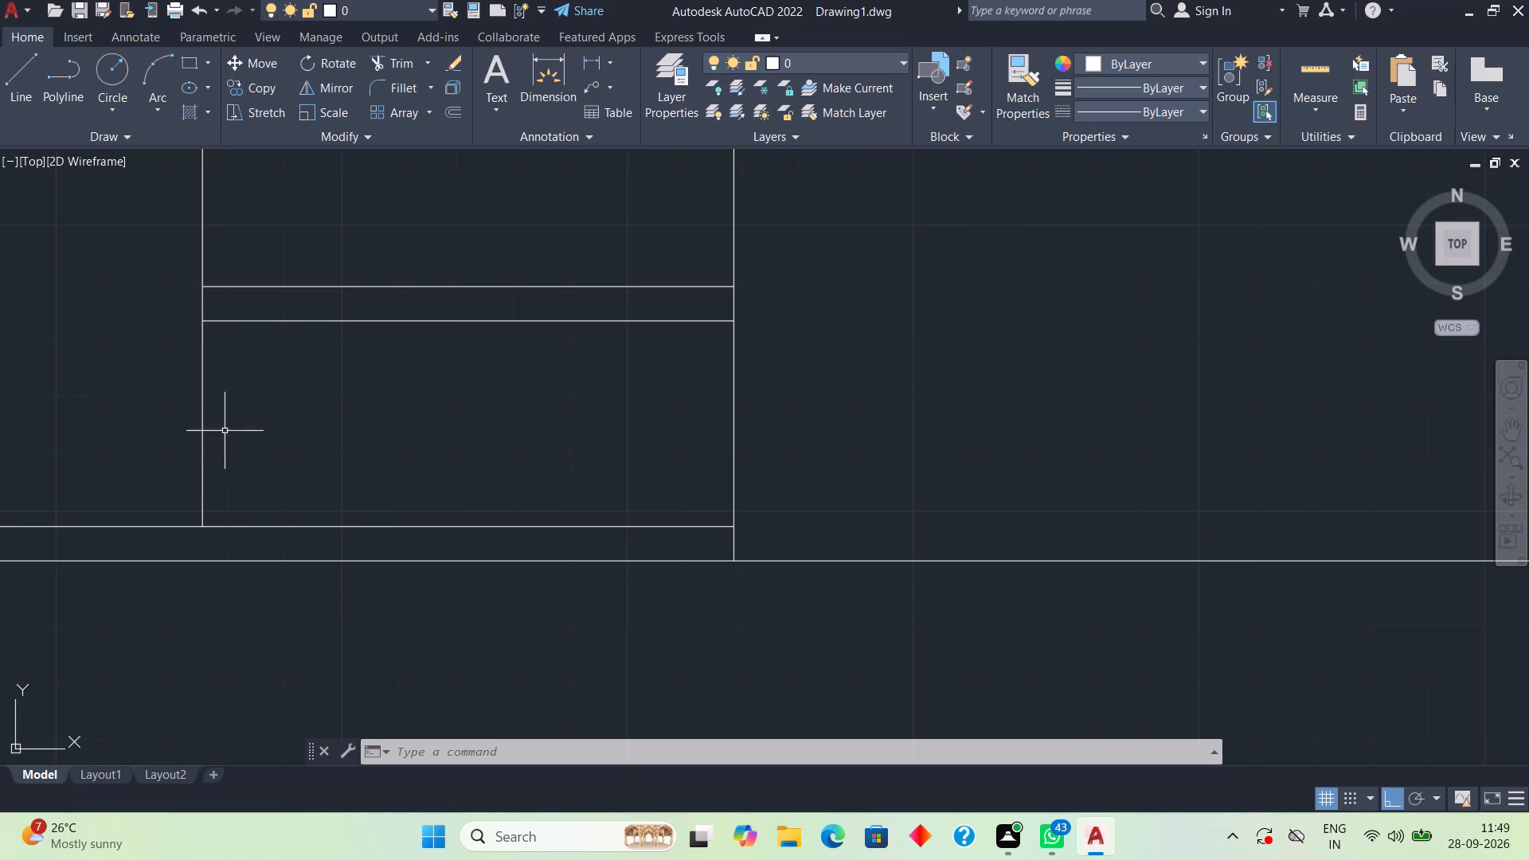
{"action": "left_click", "coordinate": [530, 87]}
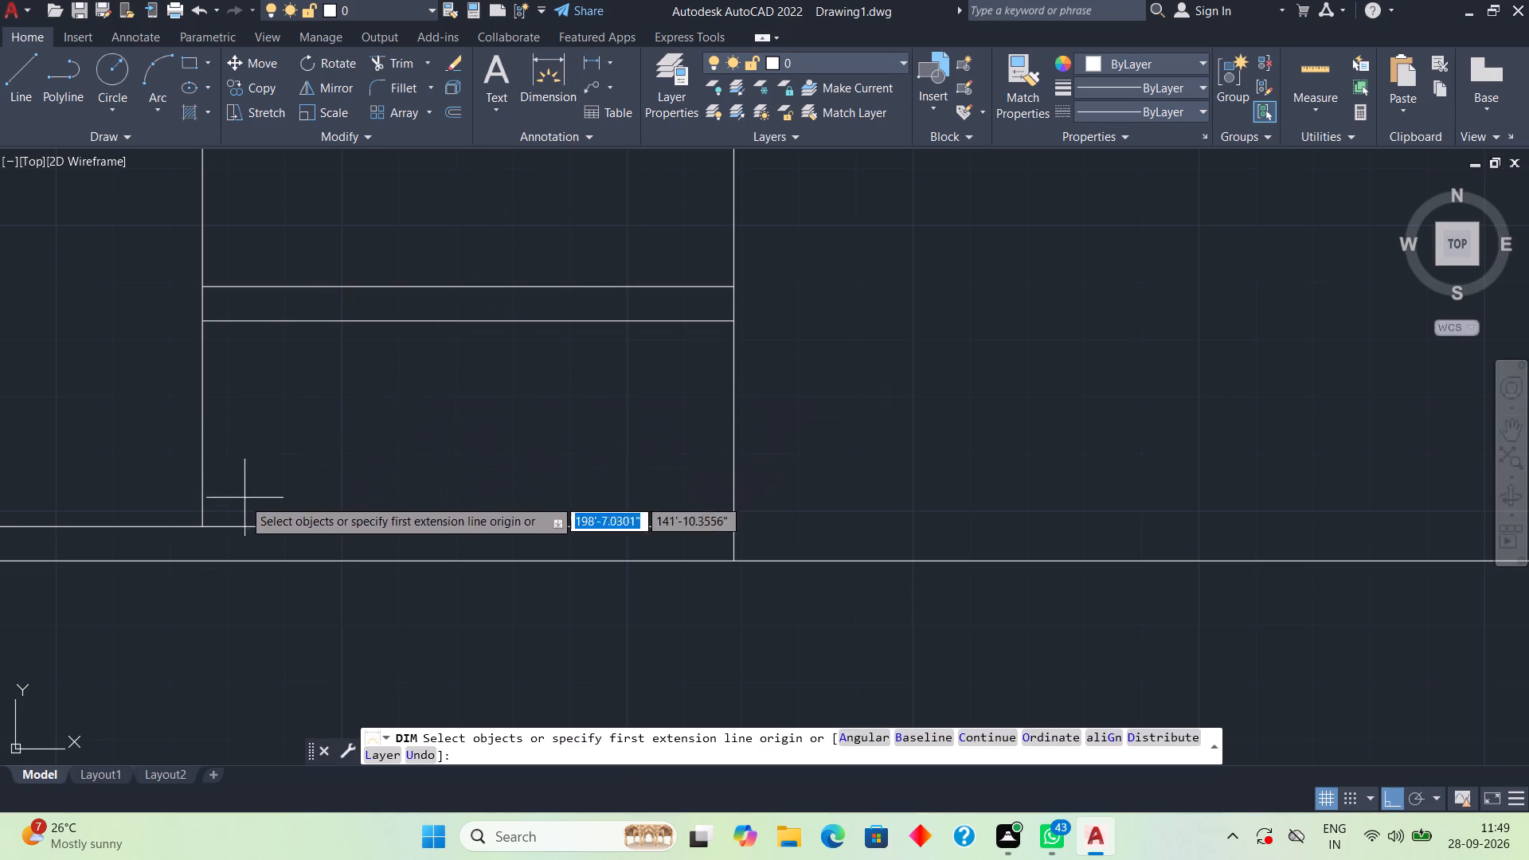
{"action": "left_click", "coordinate": [198, 521]}
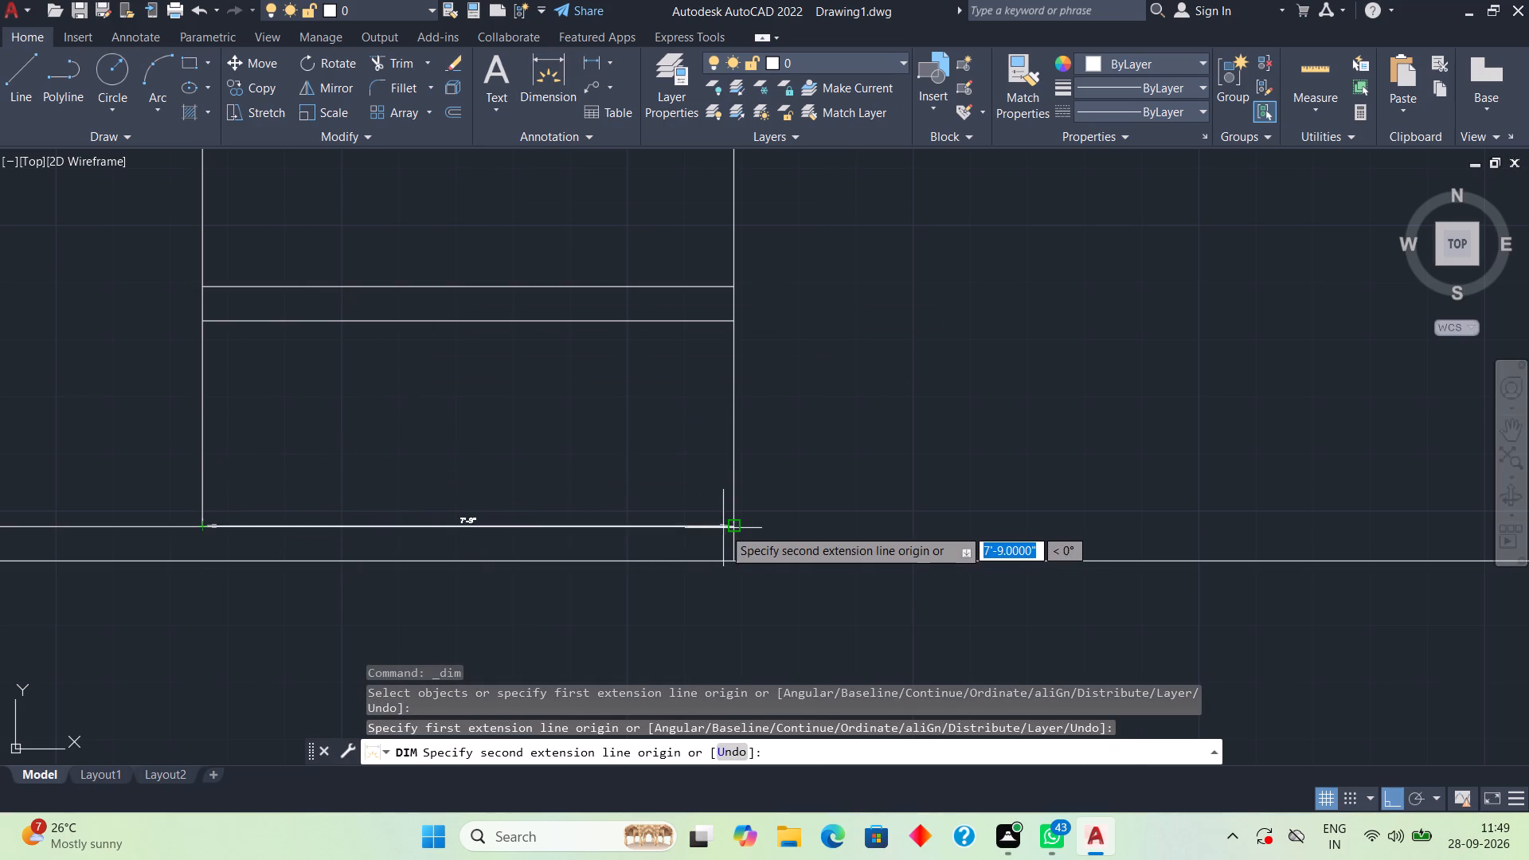
{"action": "double_click", "coordinate": [737, 528]}
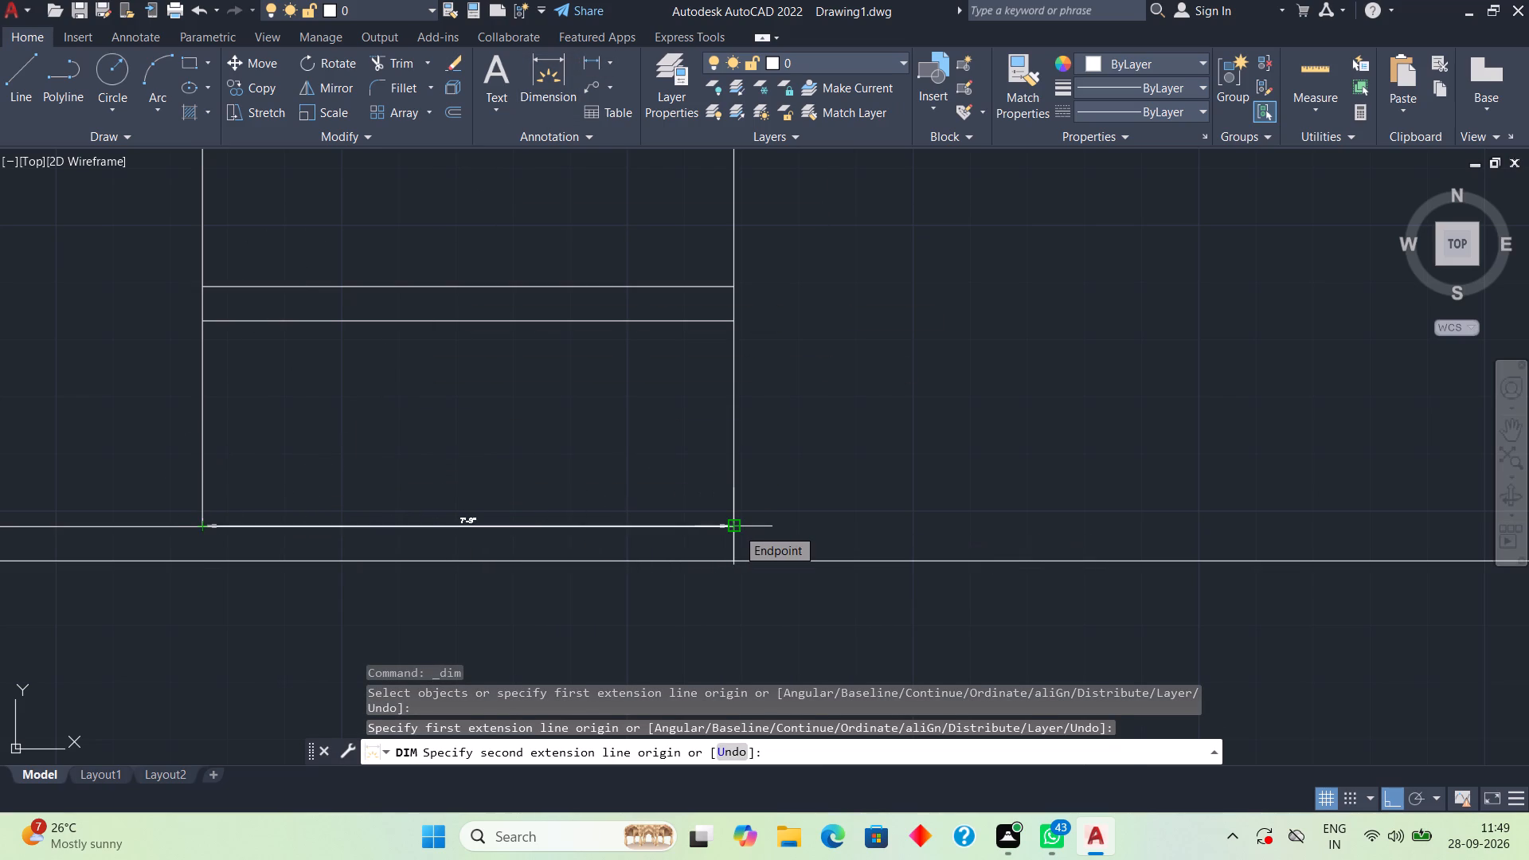
{"action": "scroll", "coordinate": [492, 518], "scroll_direction": "up", "scroll_amount": 3}
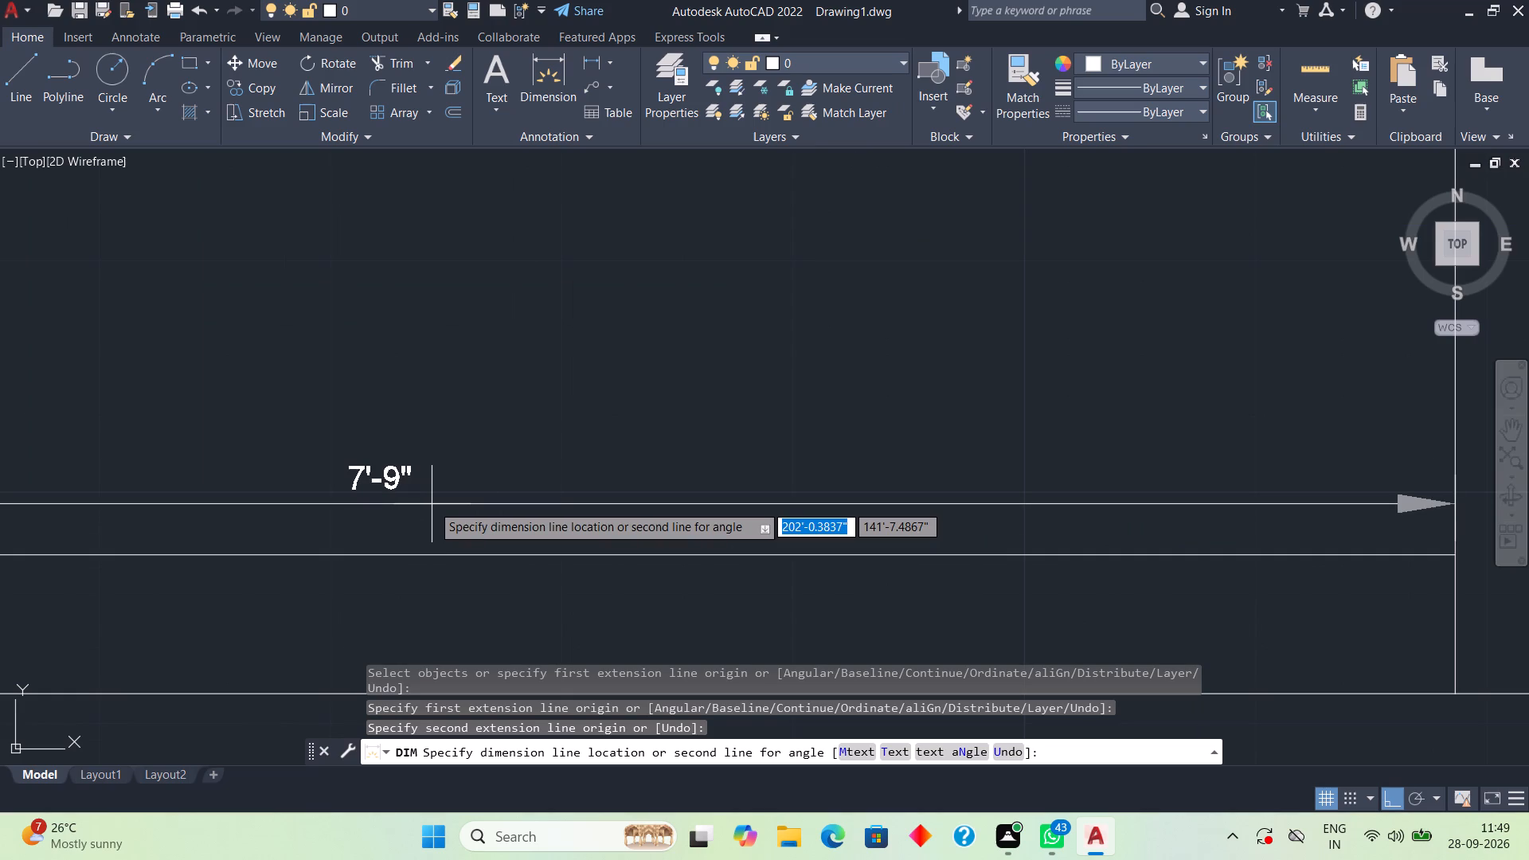
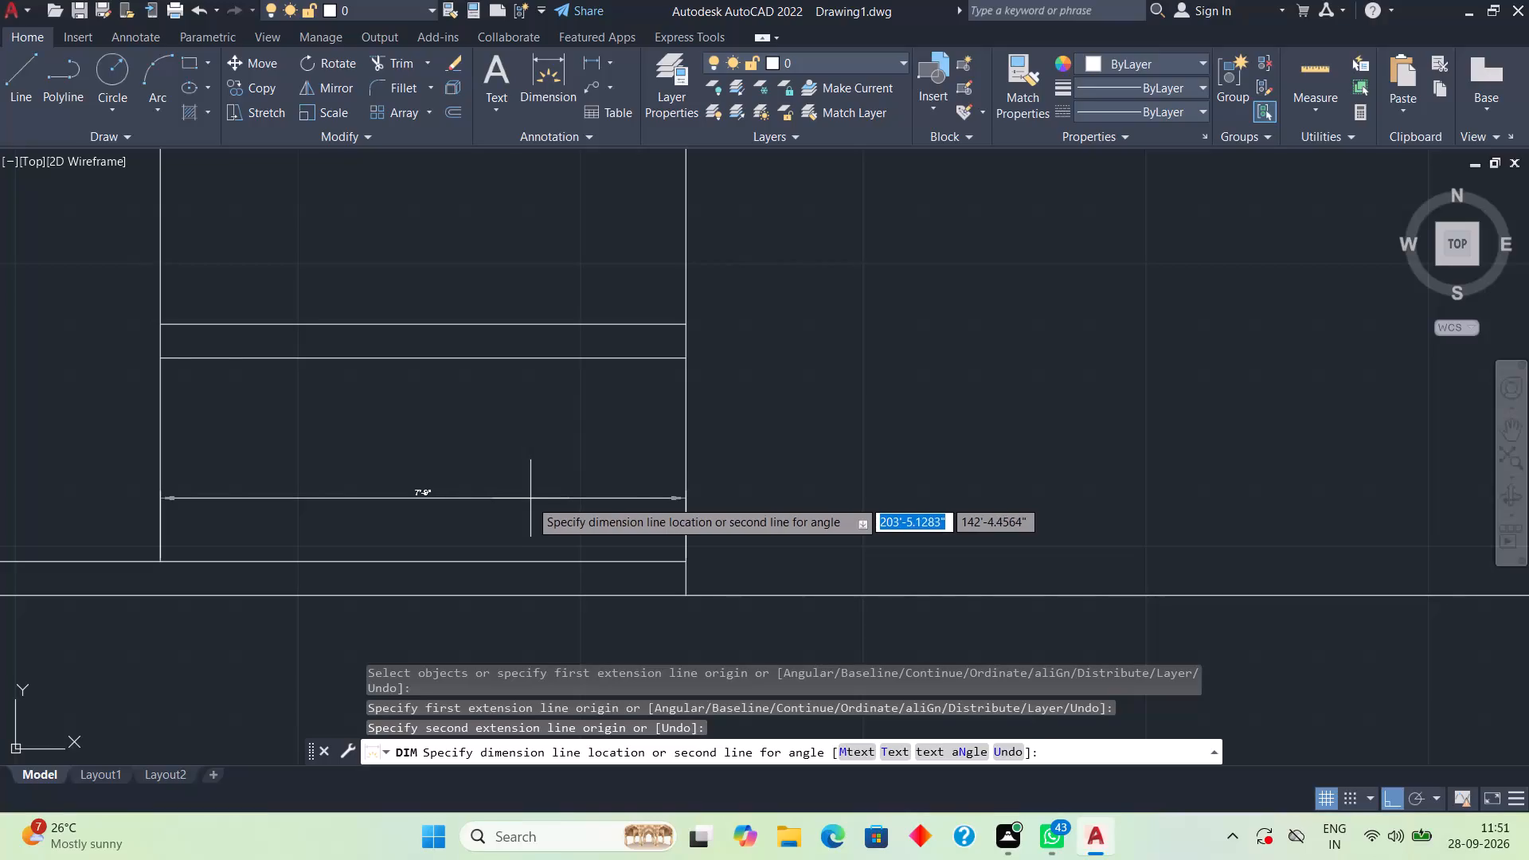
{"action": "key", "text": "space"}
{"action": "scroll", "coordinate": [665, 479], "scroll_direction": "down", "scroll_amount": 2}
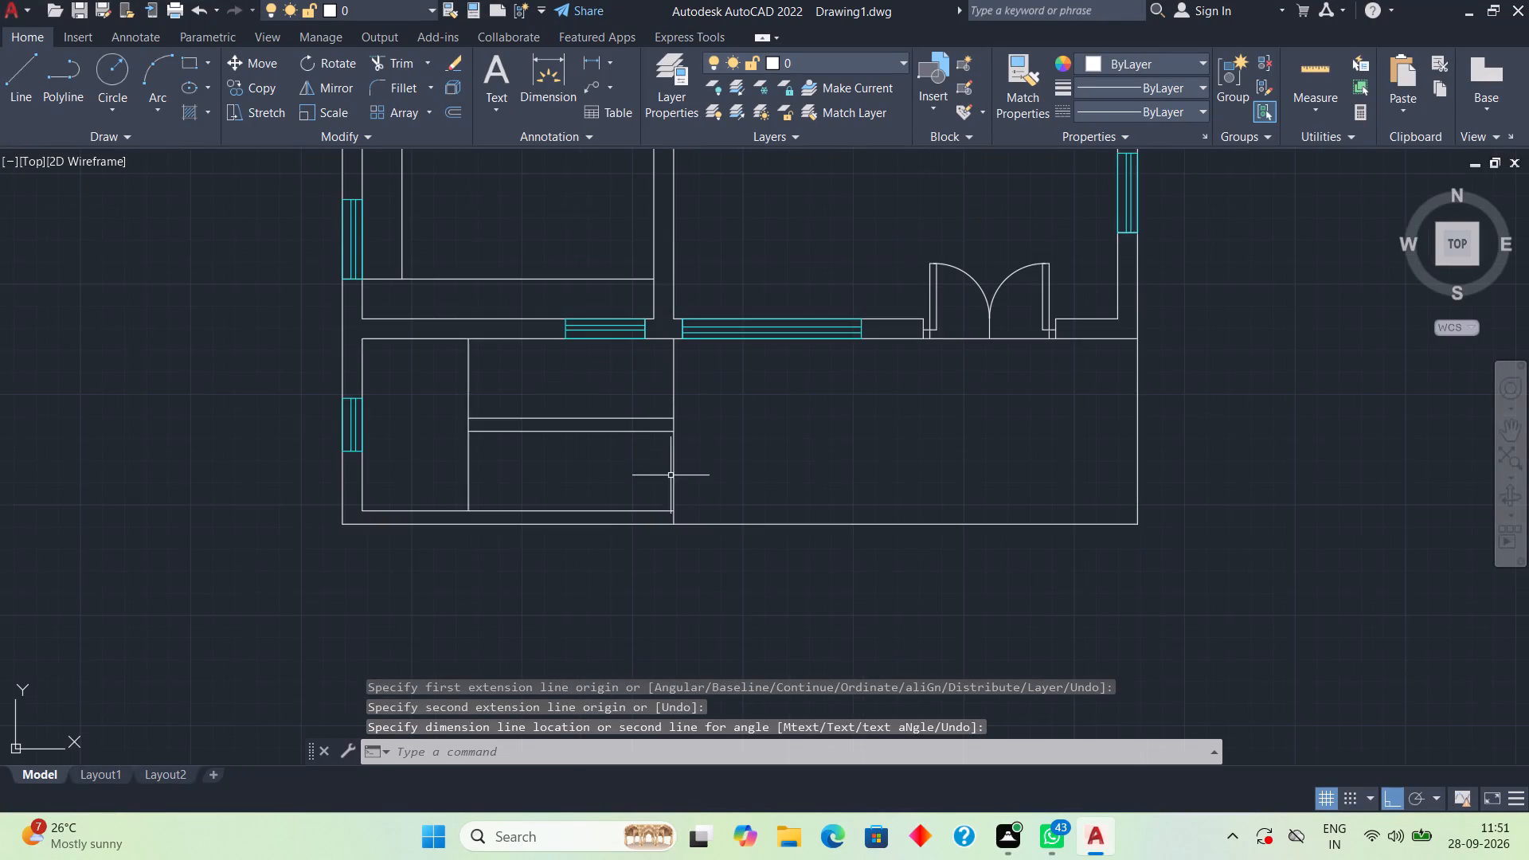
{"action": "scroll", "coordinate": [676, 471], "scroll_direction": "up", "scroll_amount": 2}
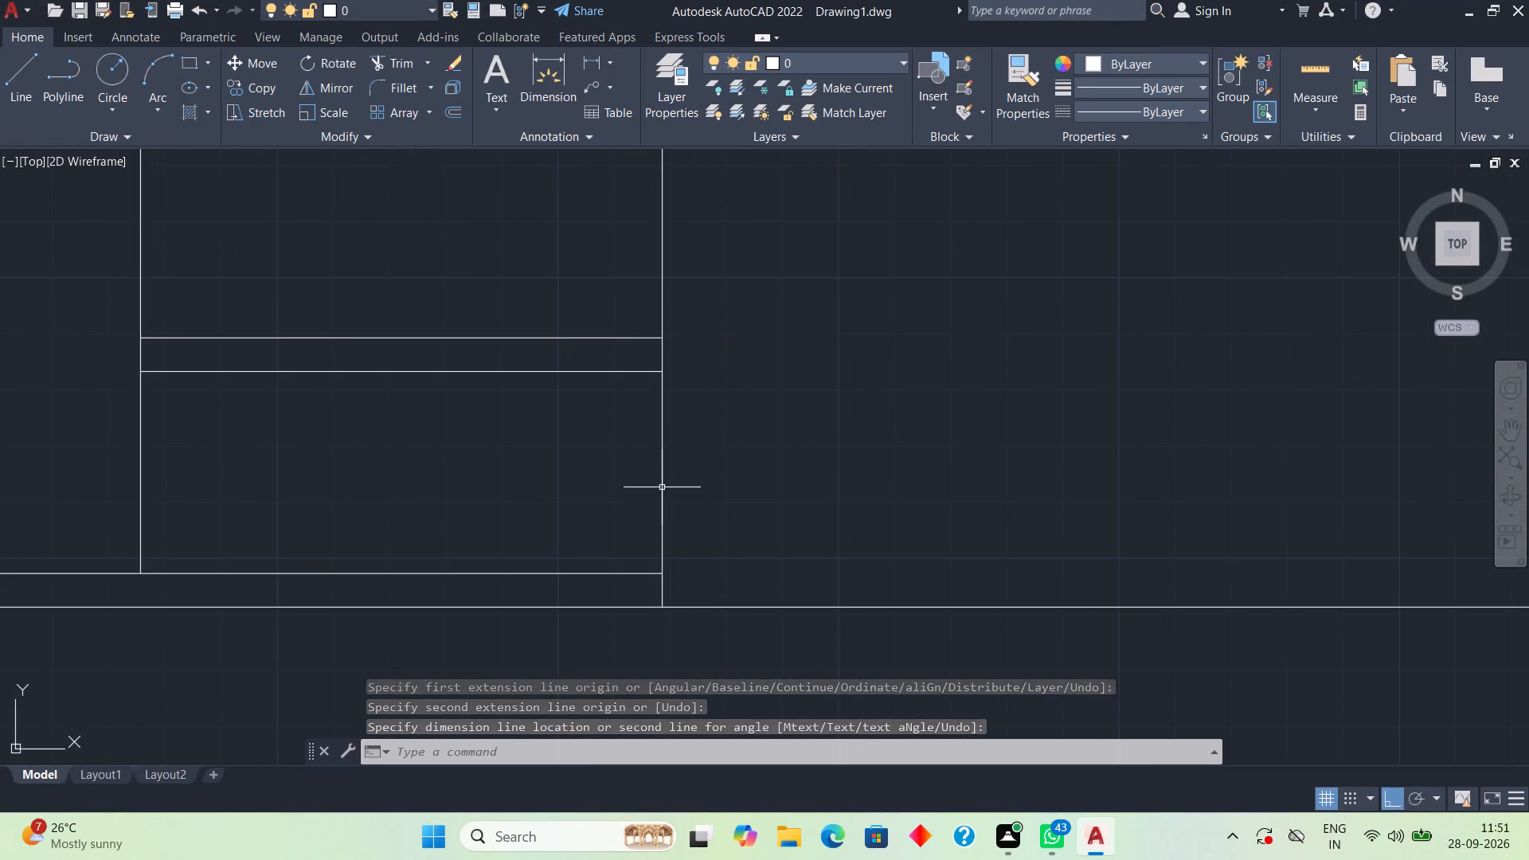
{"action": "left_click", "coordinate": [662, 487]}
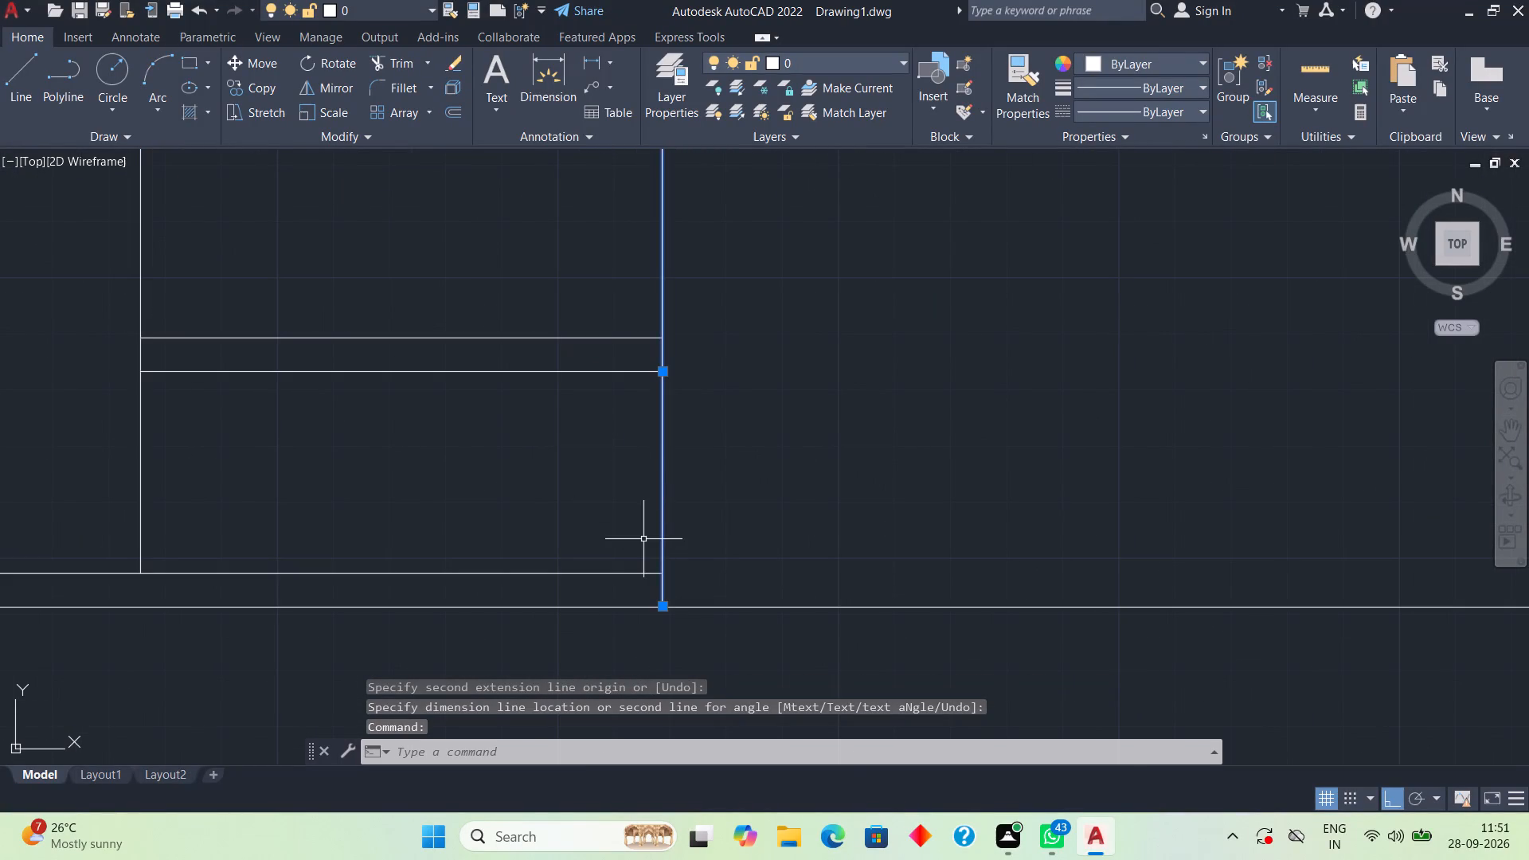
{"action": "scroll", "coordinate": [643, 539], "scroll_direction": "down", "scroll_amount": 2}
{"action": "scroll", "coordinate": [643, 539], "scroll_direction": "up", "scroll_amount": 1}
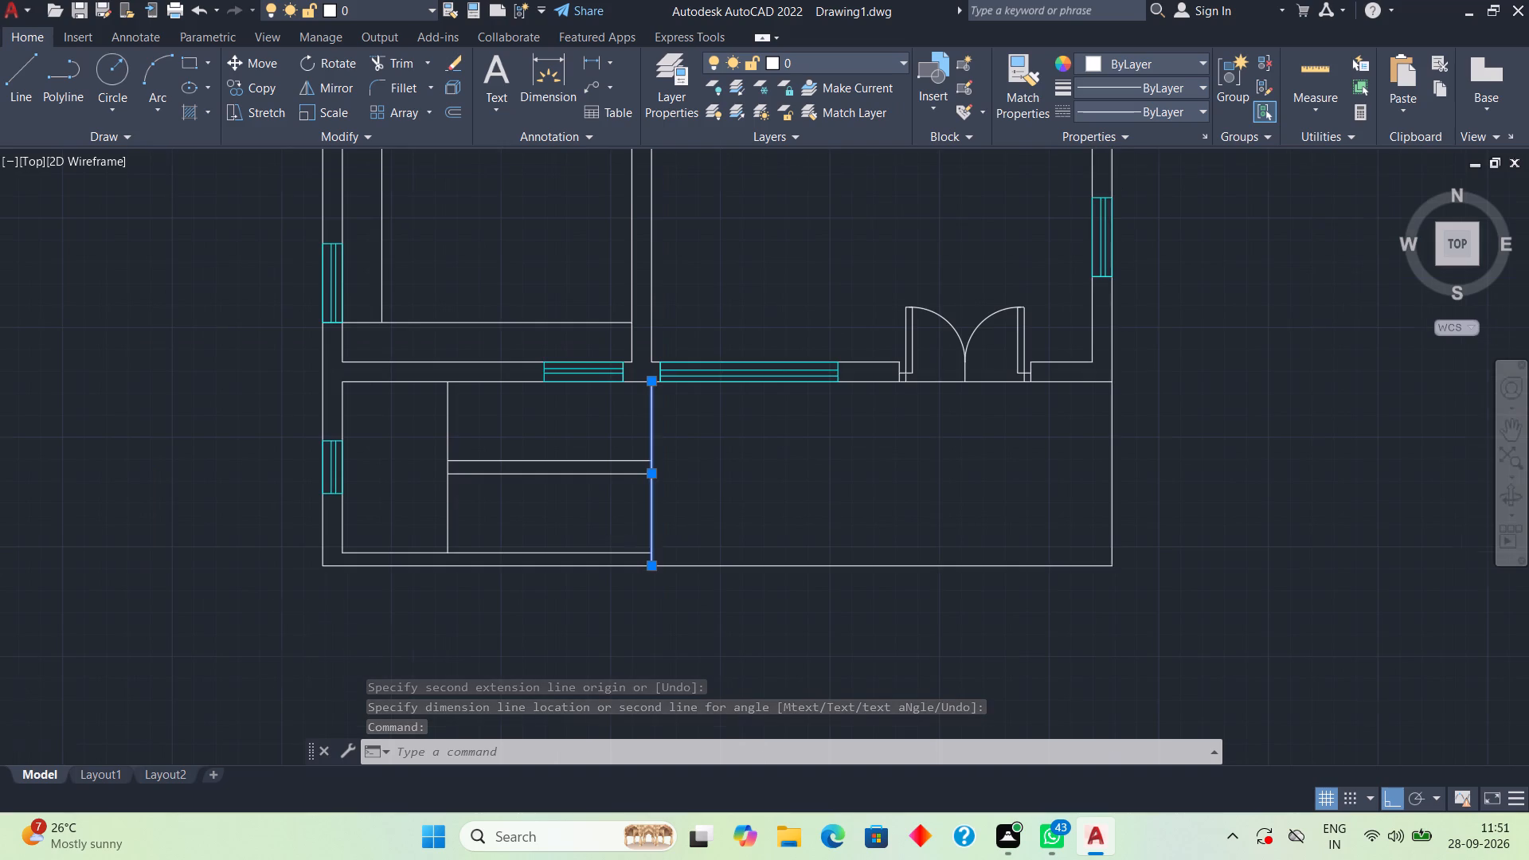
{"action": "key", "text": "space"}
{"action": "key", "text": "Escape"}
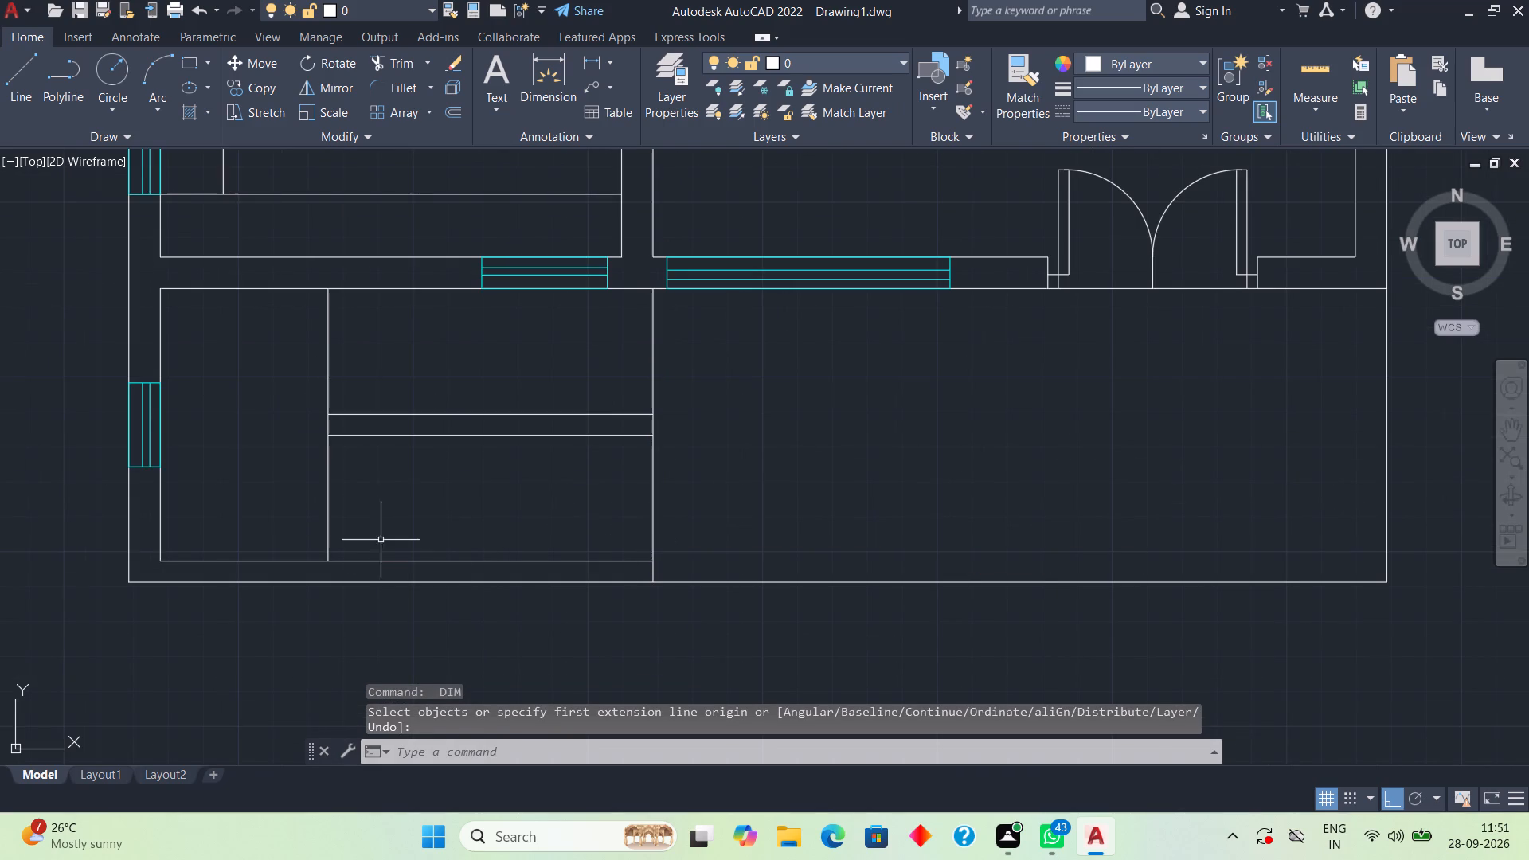
Copy the vertical partition line in the plan's lower compartment using a displacement of 8.6".
{"action": "left_click", "coordinate": [330, 512]}
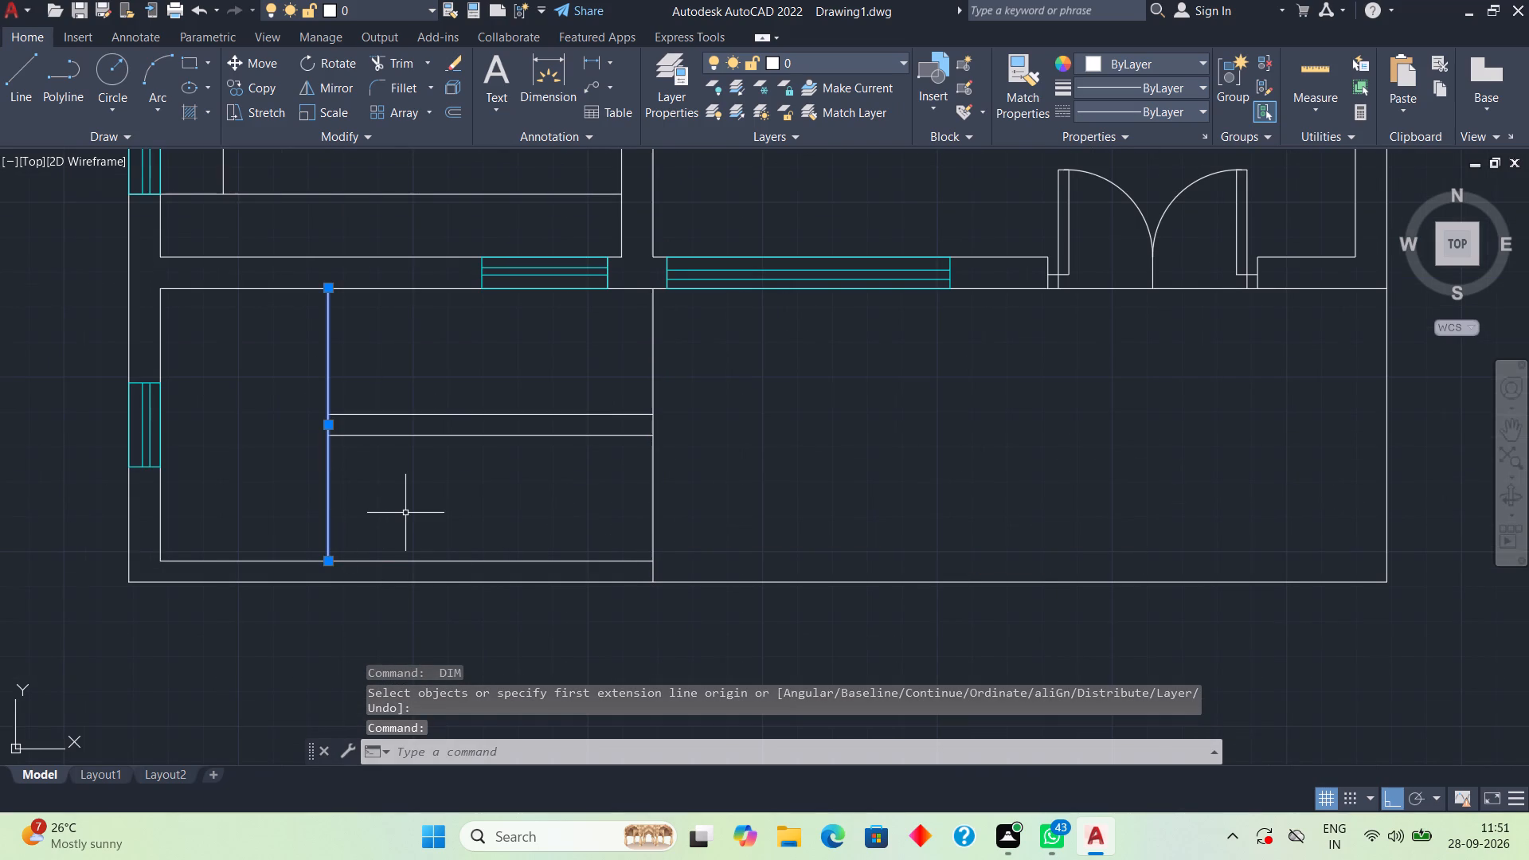
{"action": "type", "text": "co"}
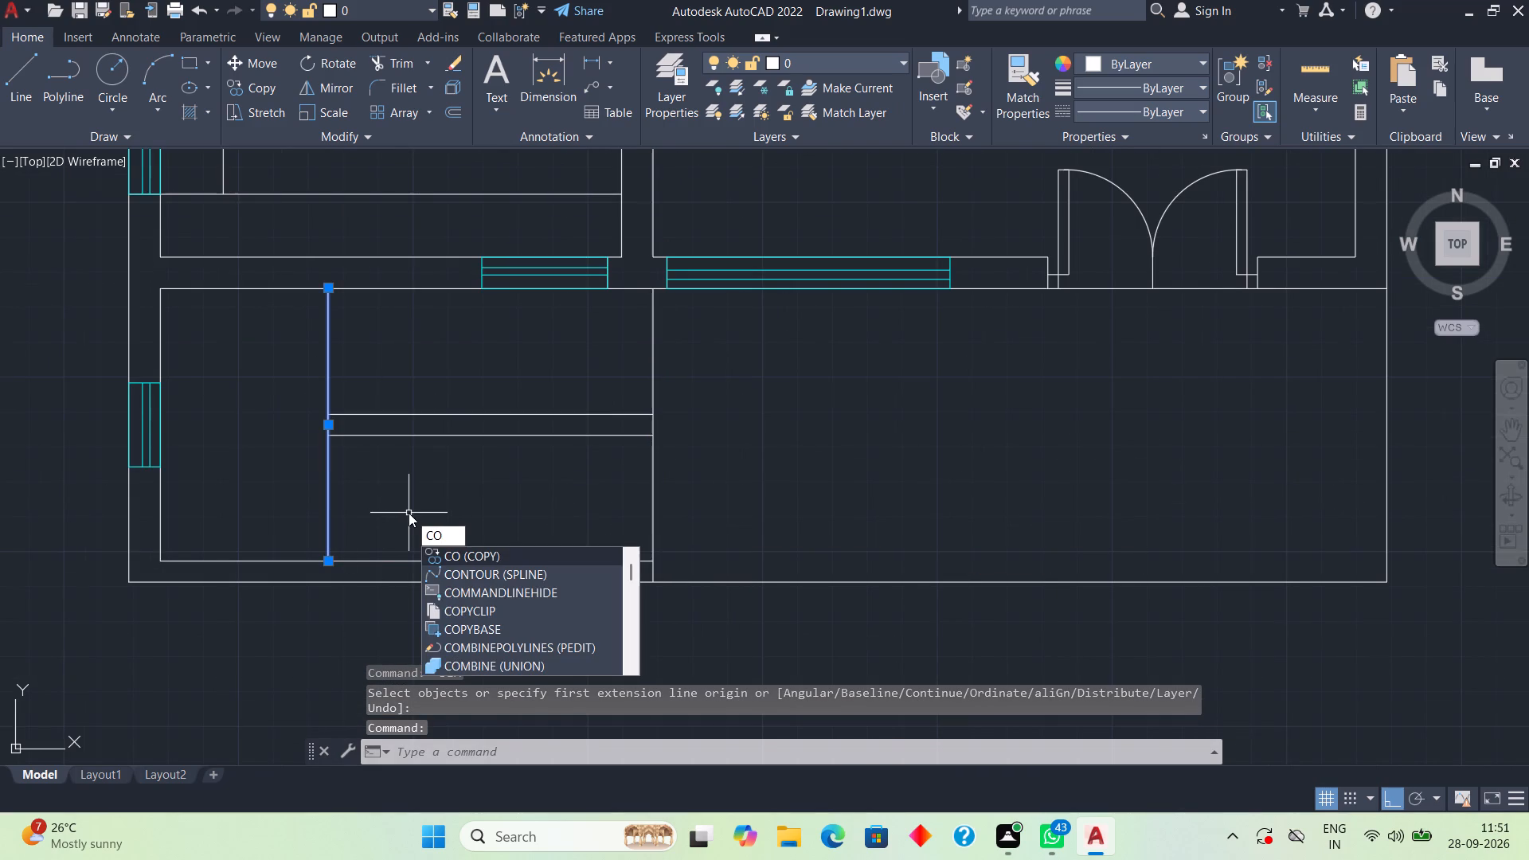
{"action": "key", "text": "Return"}
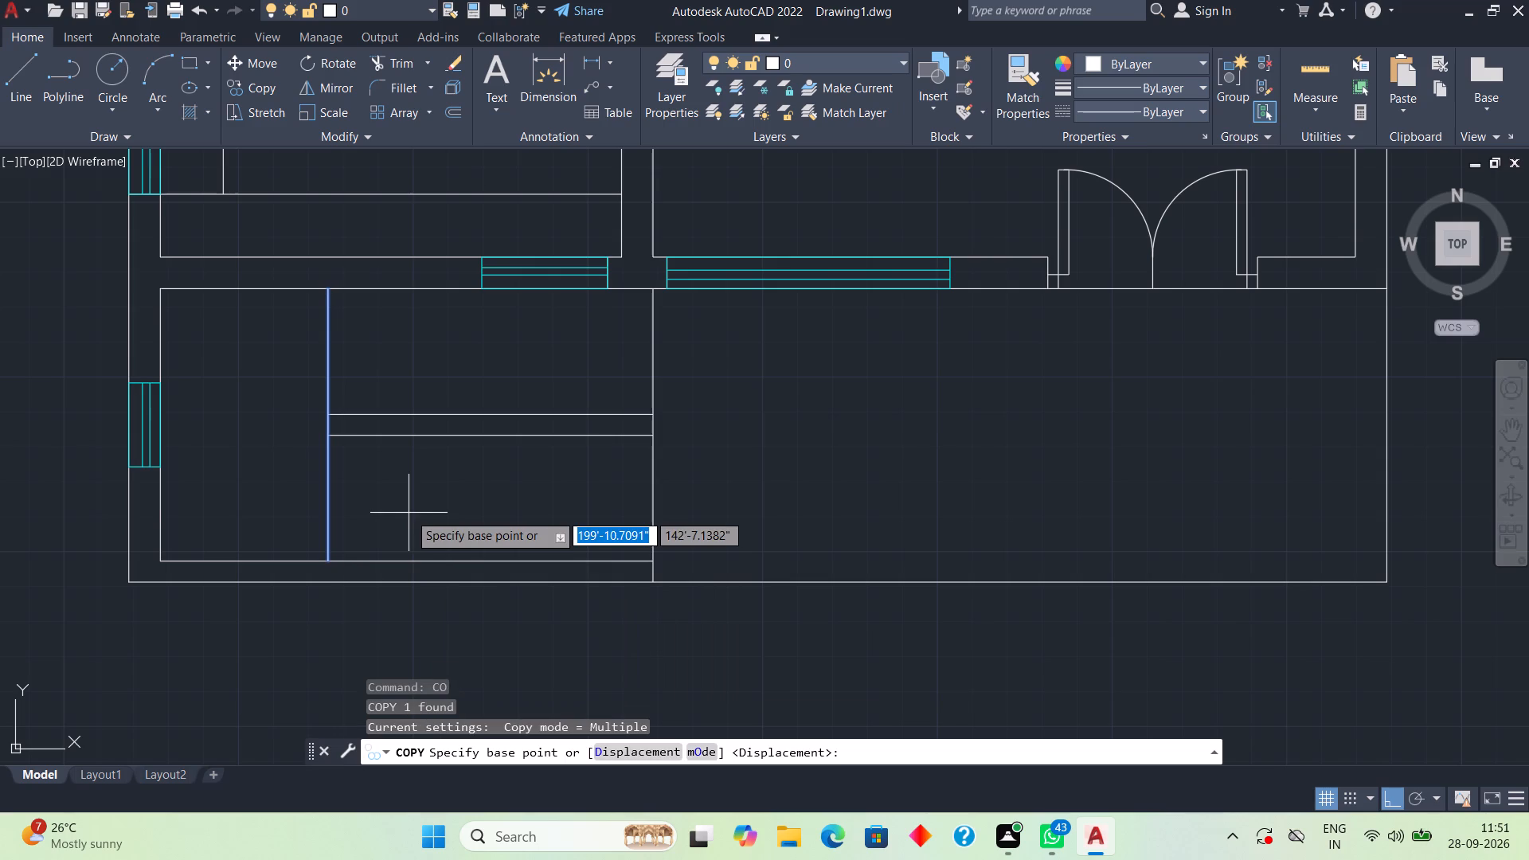
{"action": "left_click", "coordinate": [644, 752]}
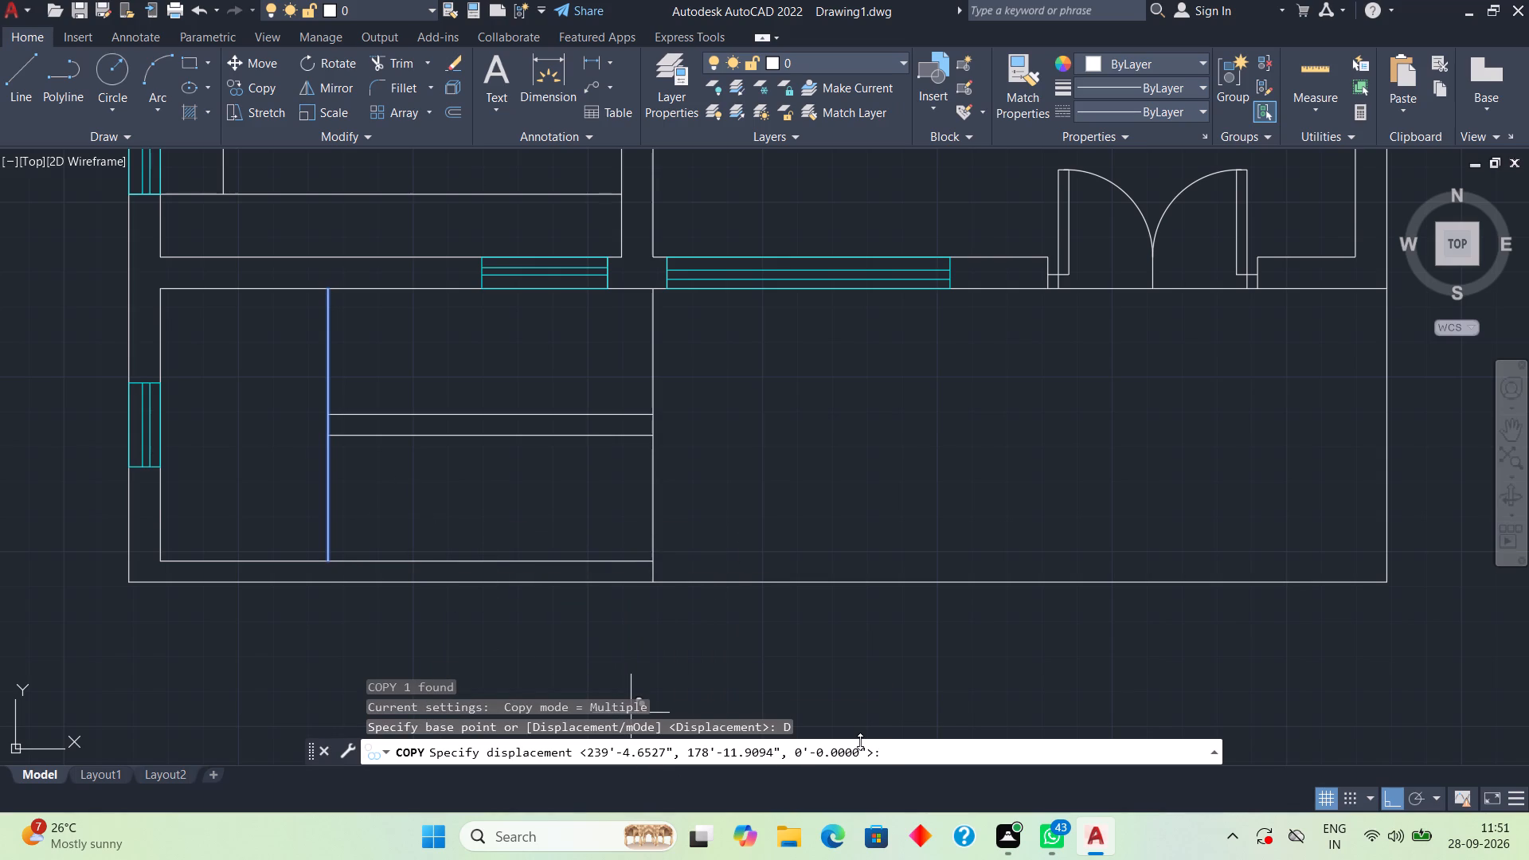
{"action": "type", "text": "8.6"}
{"action": "key", "text": "shift+quotedbl"}
{"action": "key", "text": "Return"}
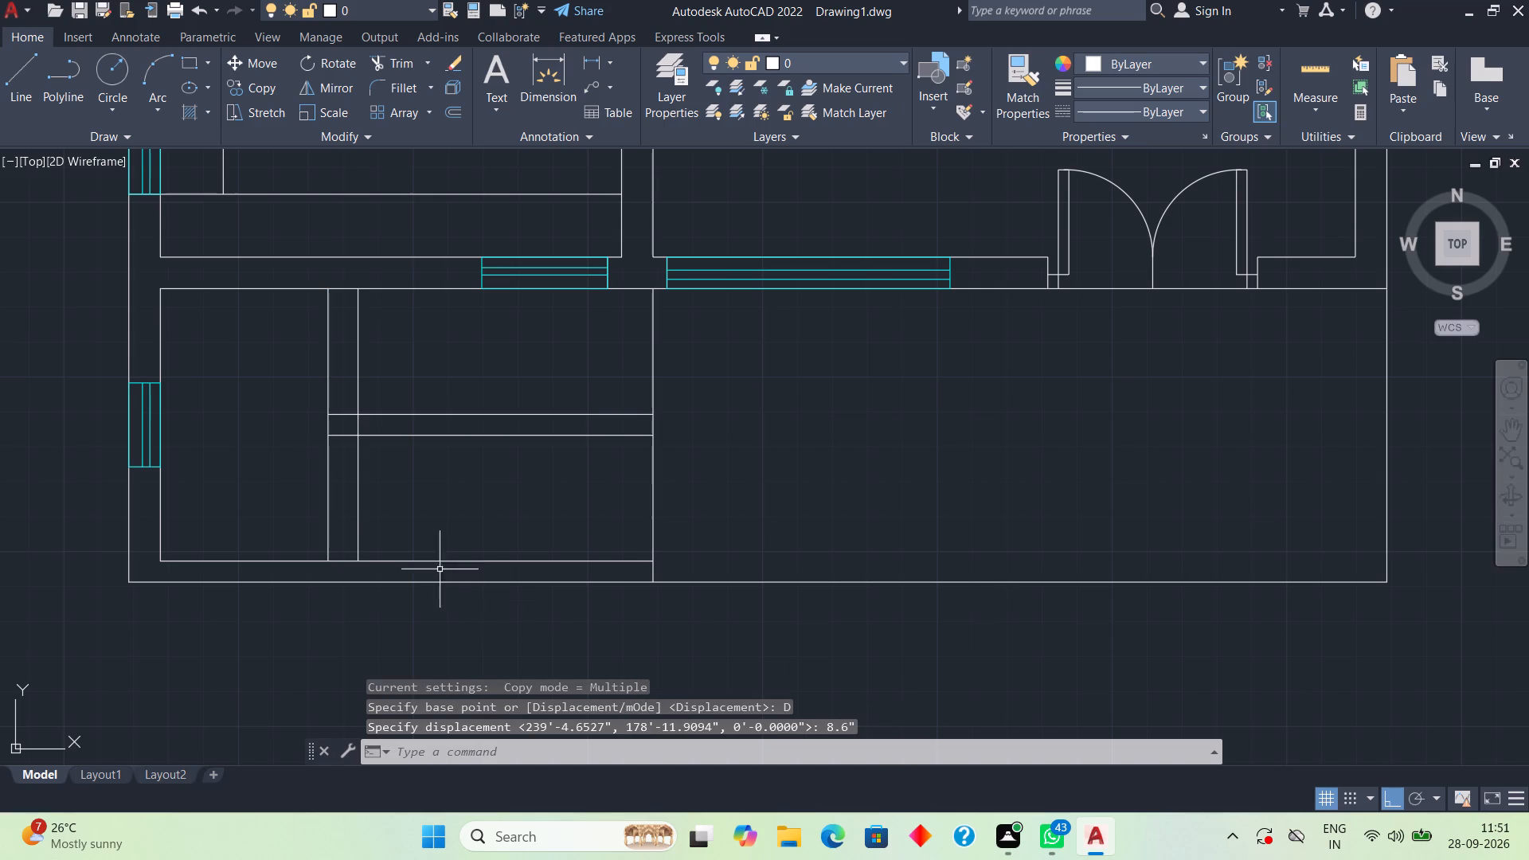
{"action": "double_click", "coordinate": [357, 486]}
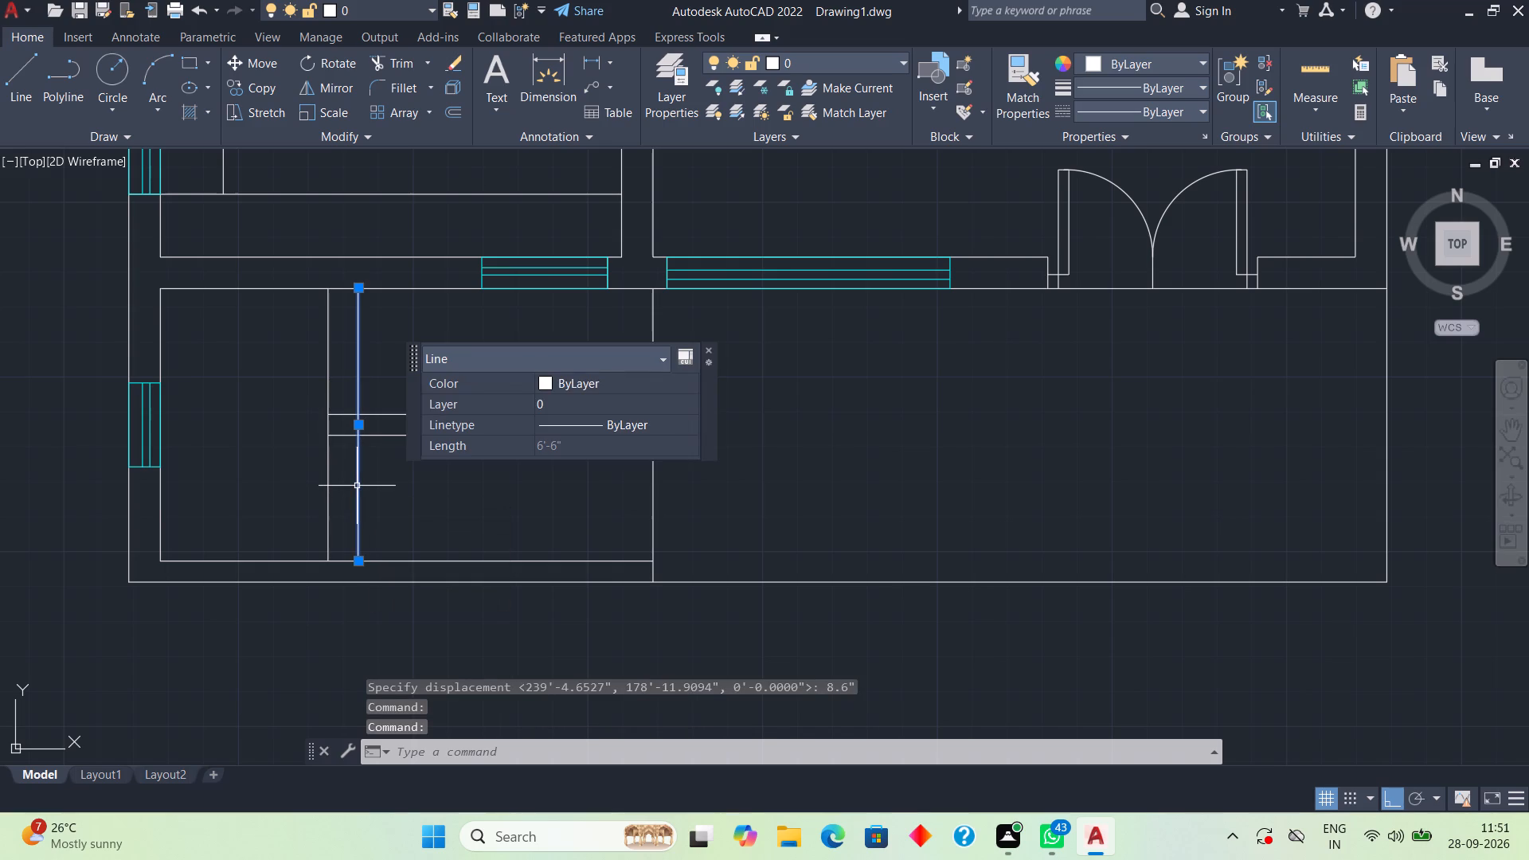
{"action": "key", "text": "Escape"}
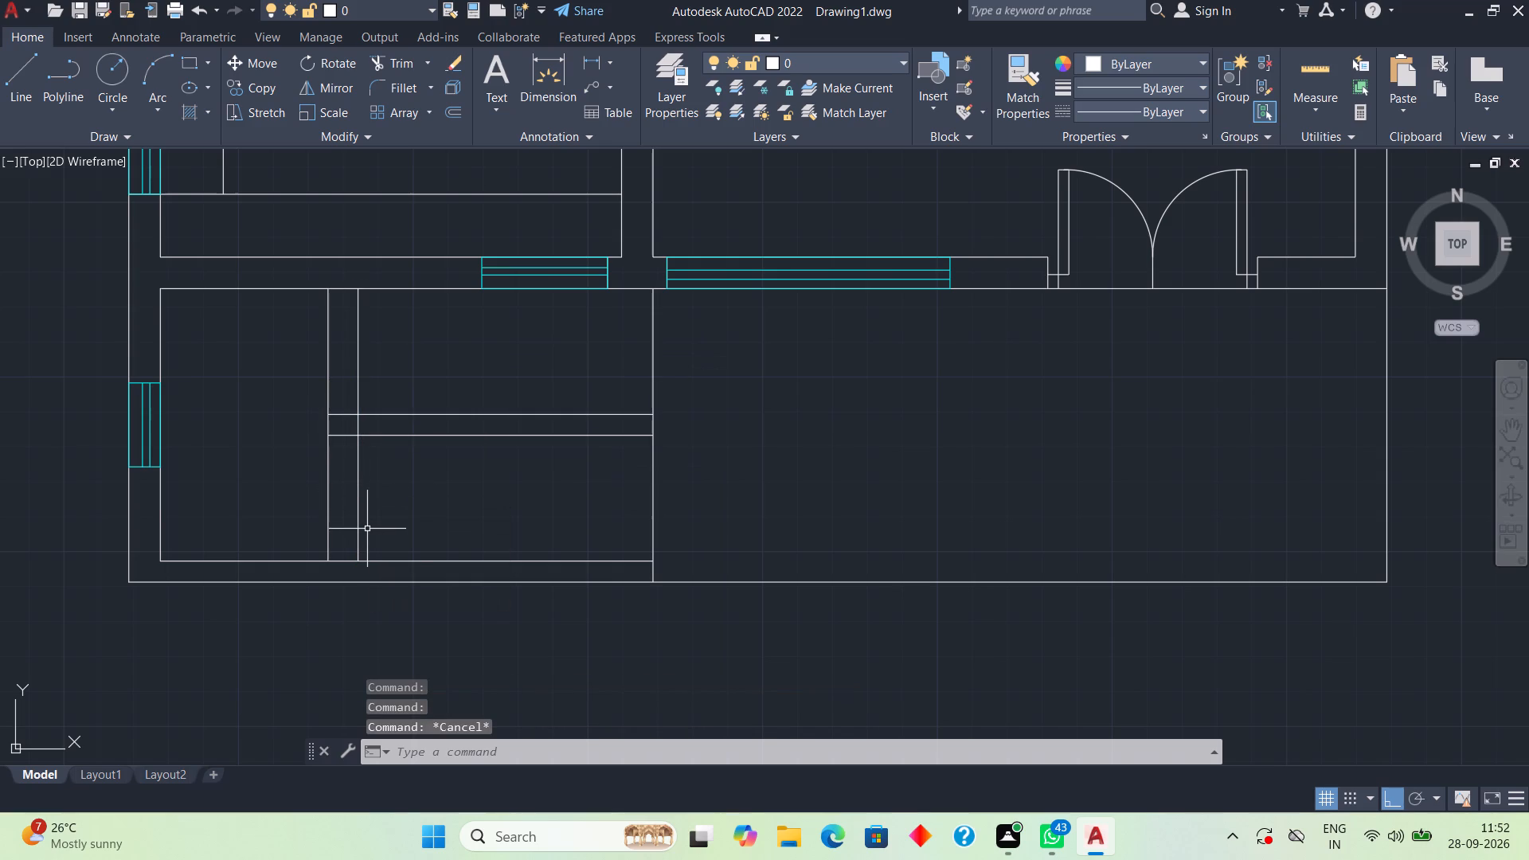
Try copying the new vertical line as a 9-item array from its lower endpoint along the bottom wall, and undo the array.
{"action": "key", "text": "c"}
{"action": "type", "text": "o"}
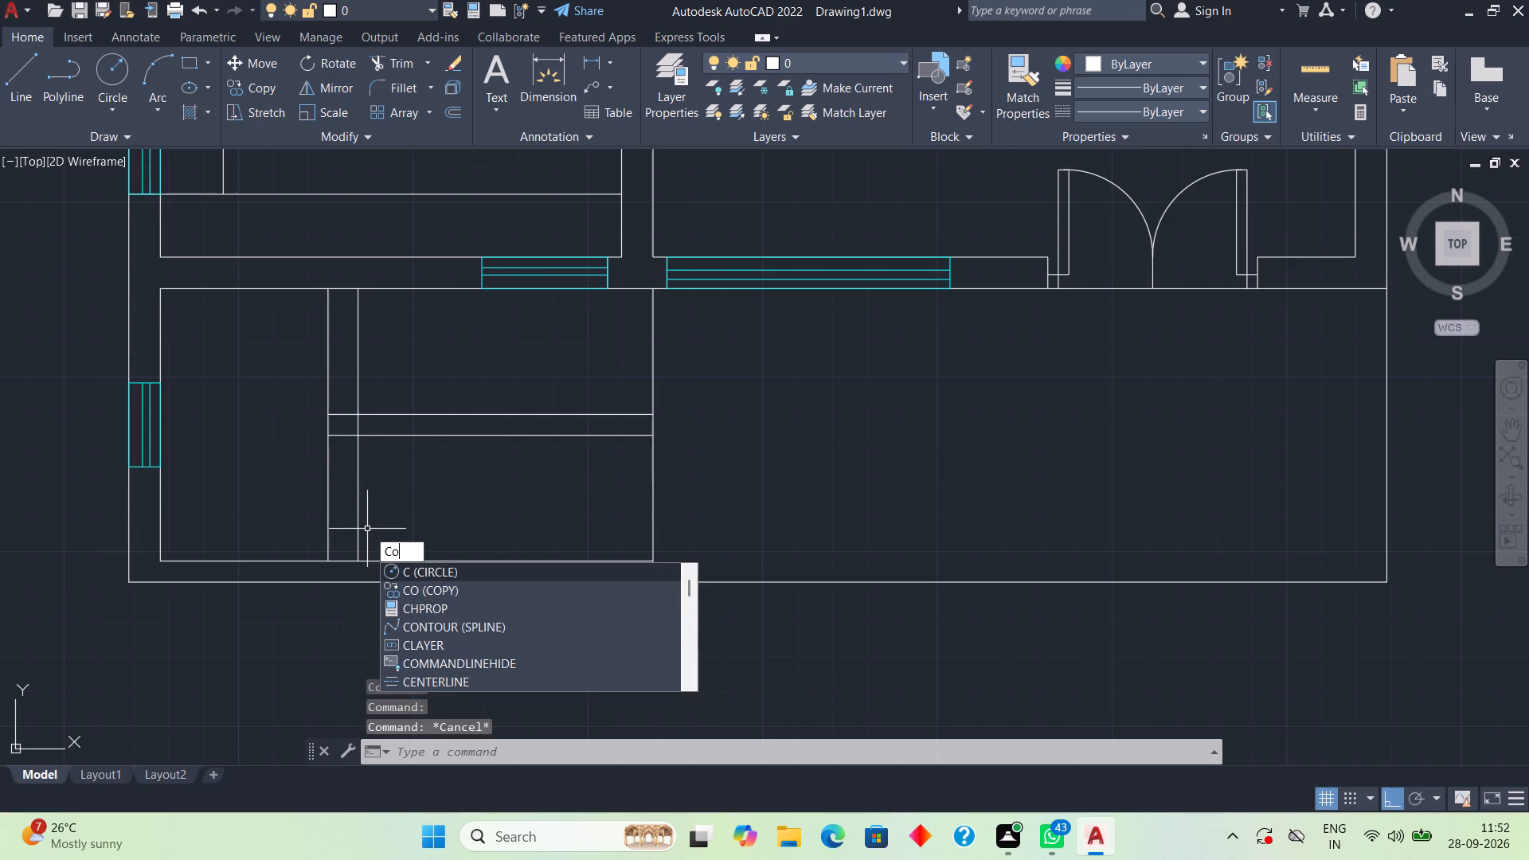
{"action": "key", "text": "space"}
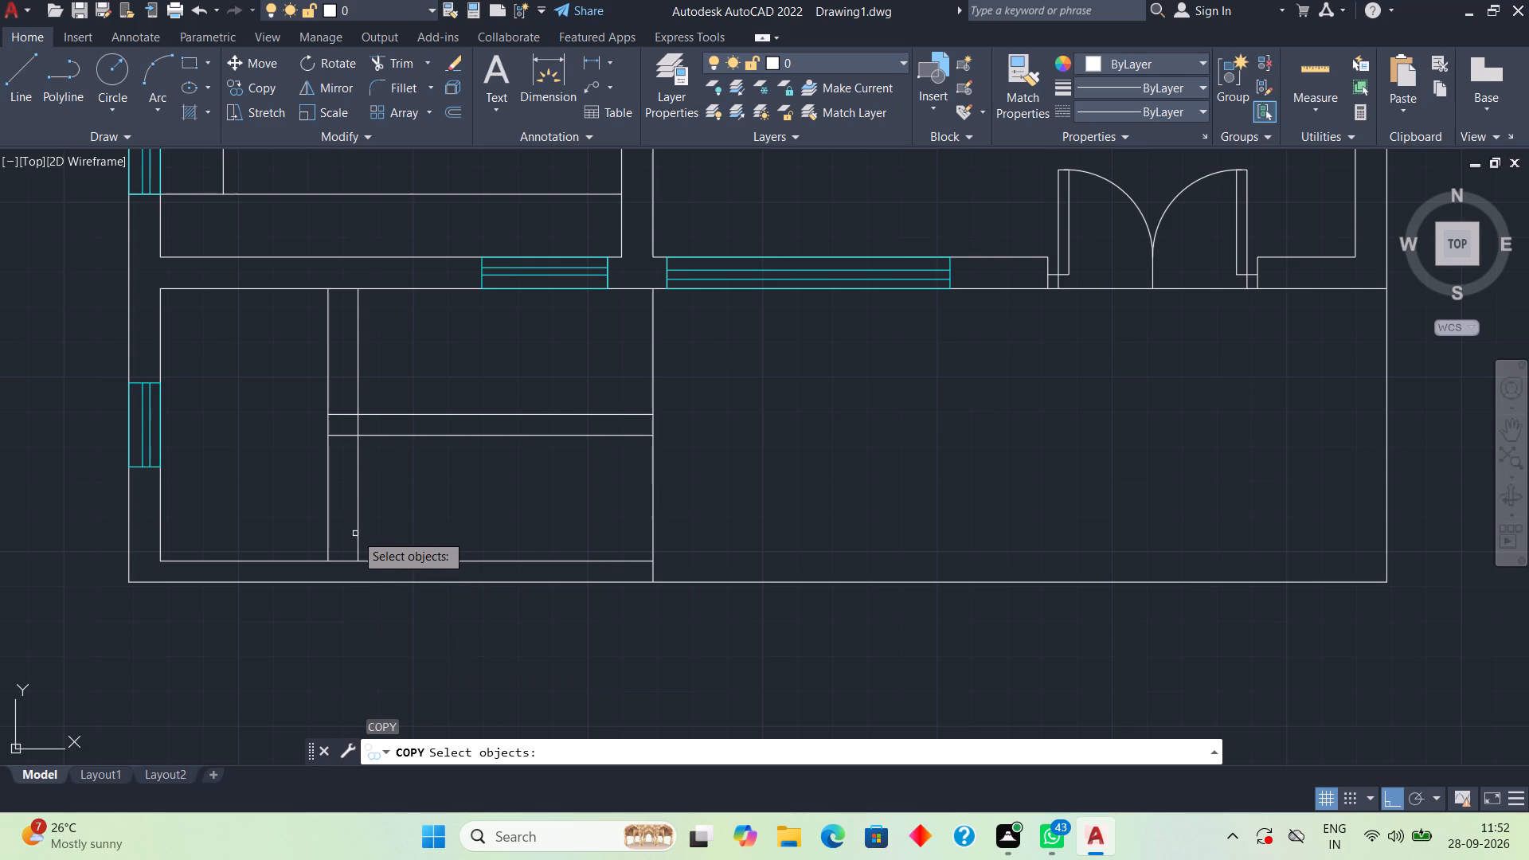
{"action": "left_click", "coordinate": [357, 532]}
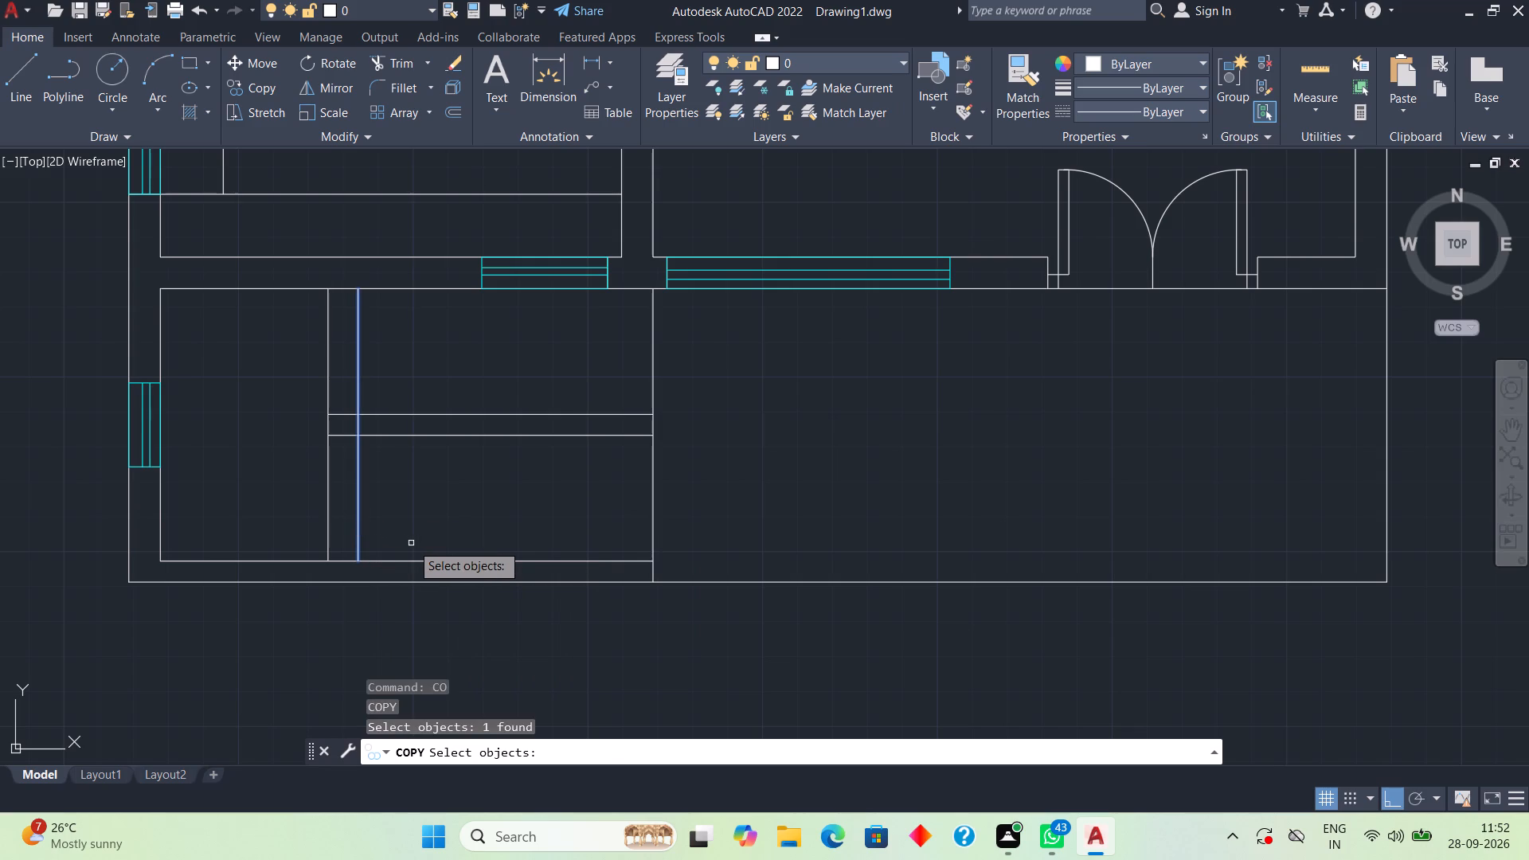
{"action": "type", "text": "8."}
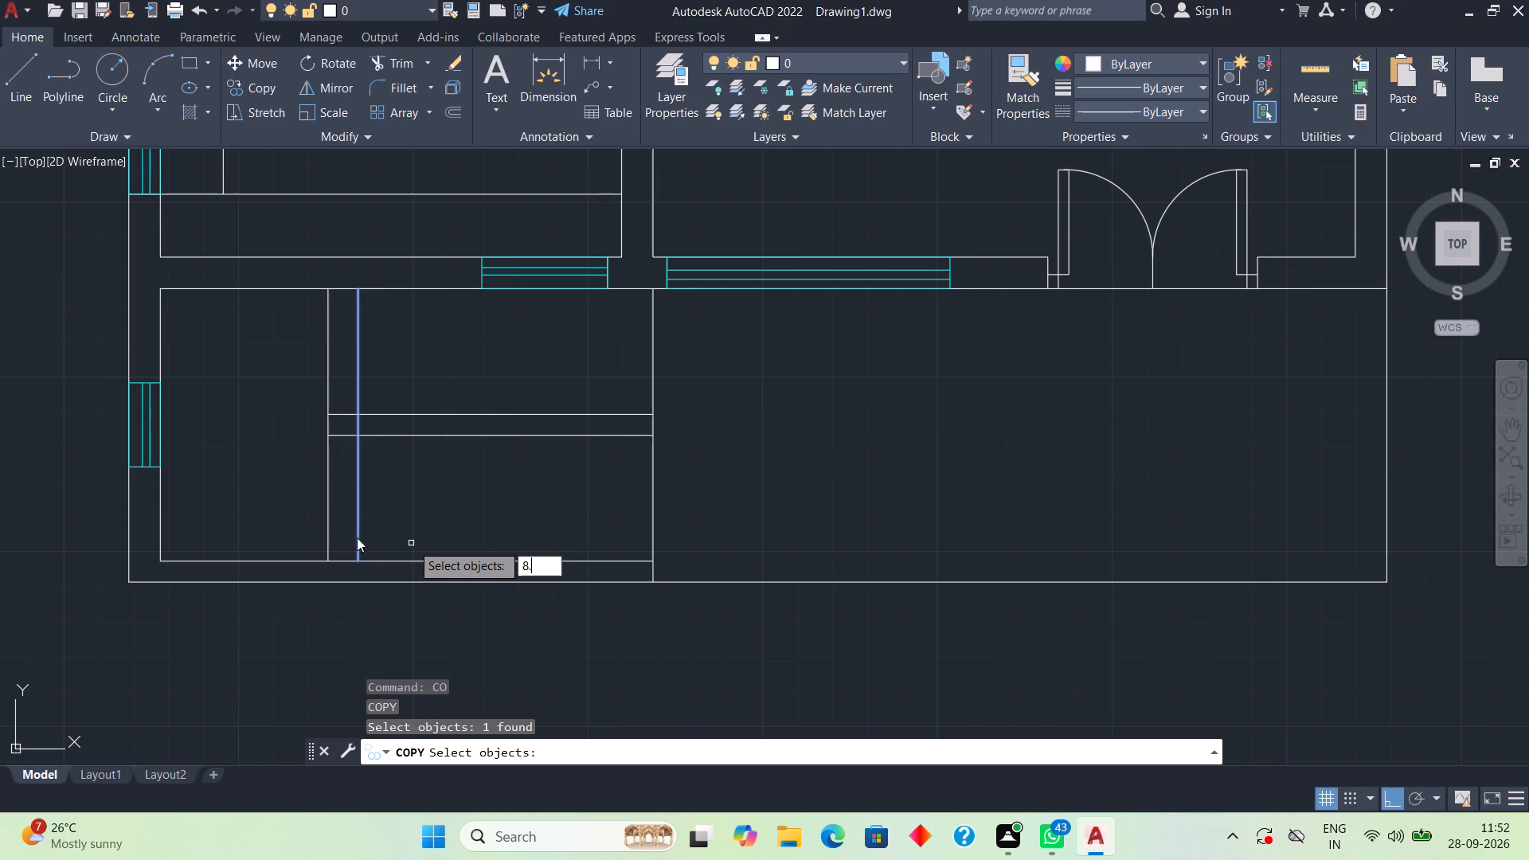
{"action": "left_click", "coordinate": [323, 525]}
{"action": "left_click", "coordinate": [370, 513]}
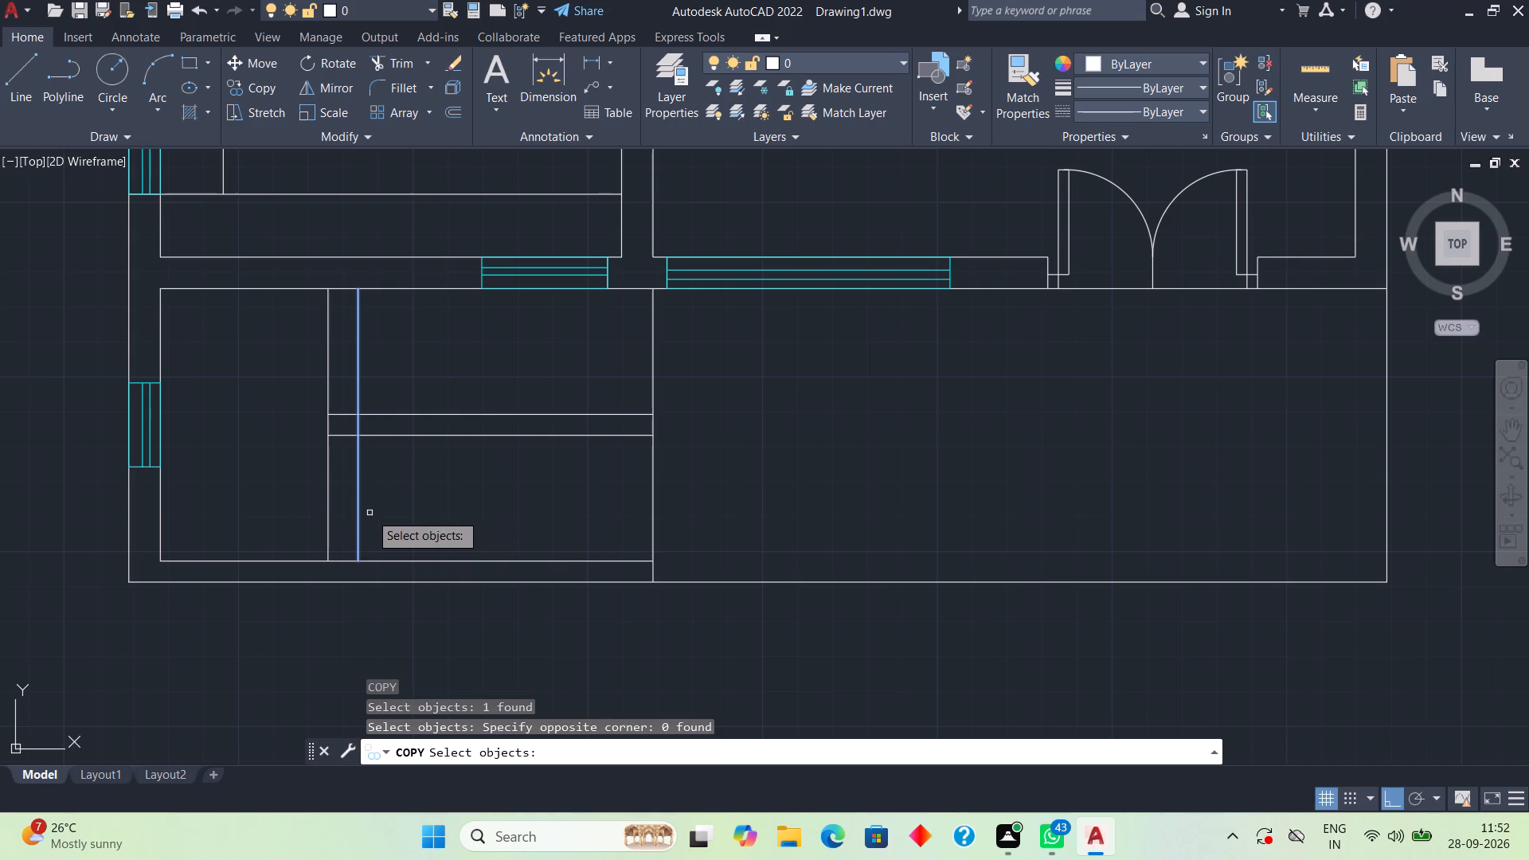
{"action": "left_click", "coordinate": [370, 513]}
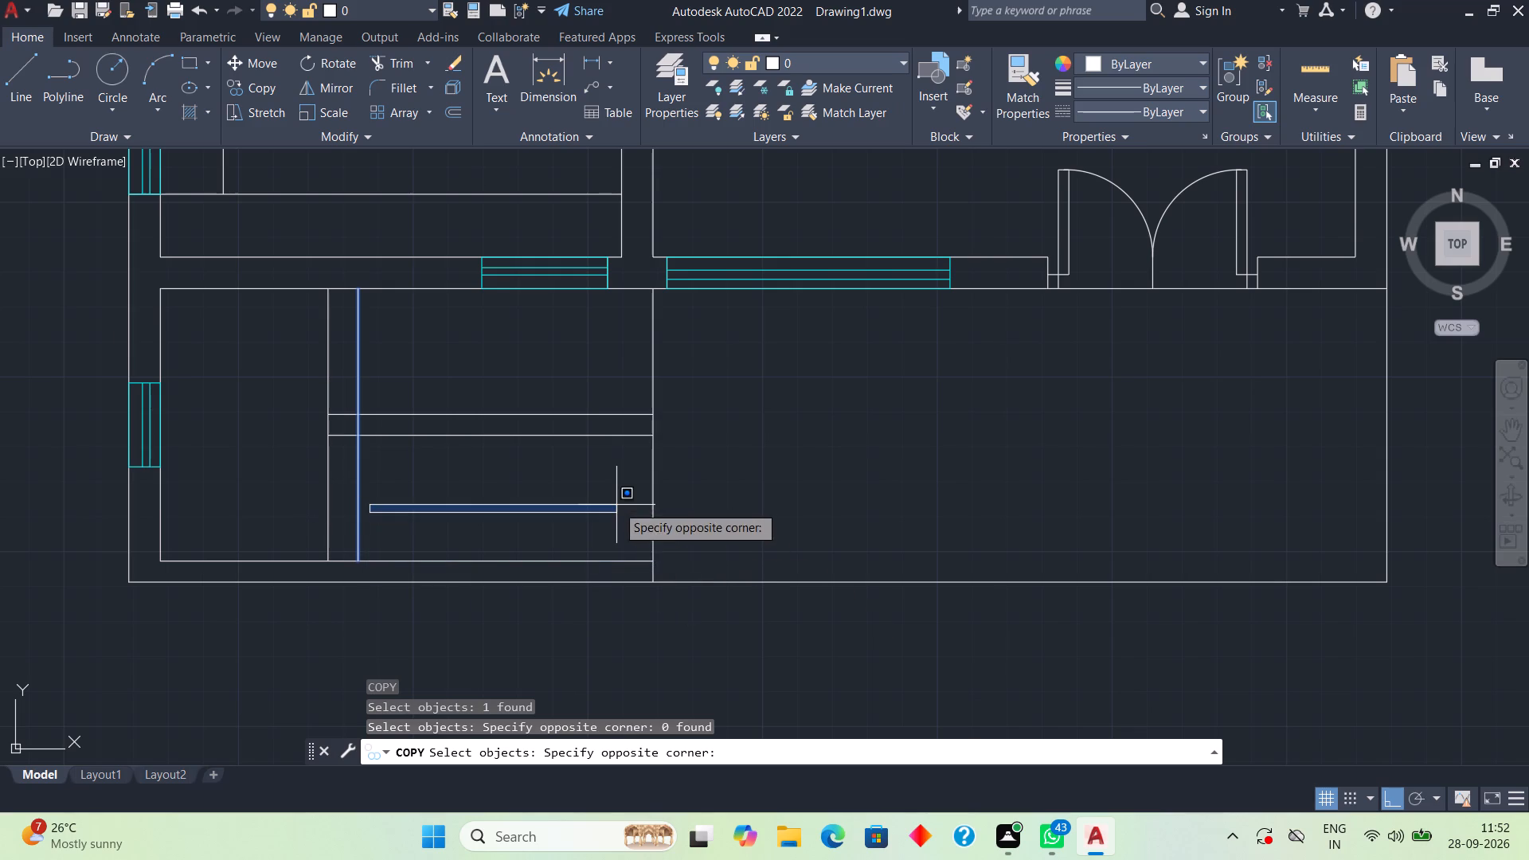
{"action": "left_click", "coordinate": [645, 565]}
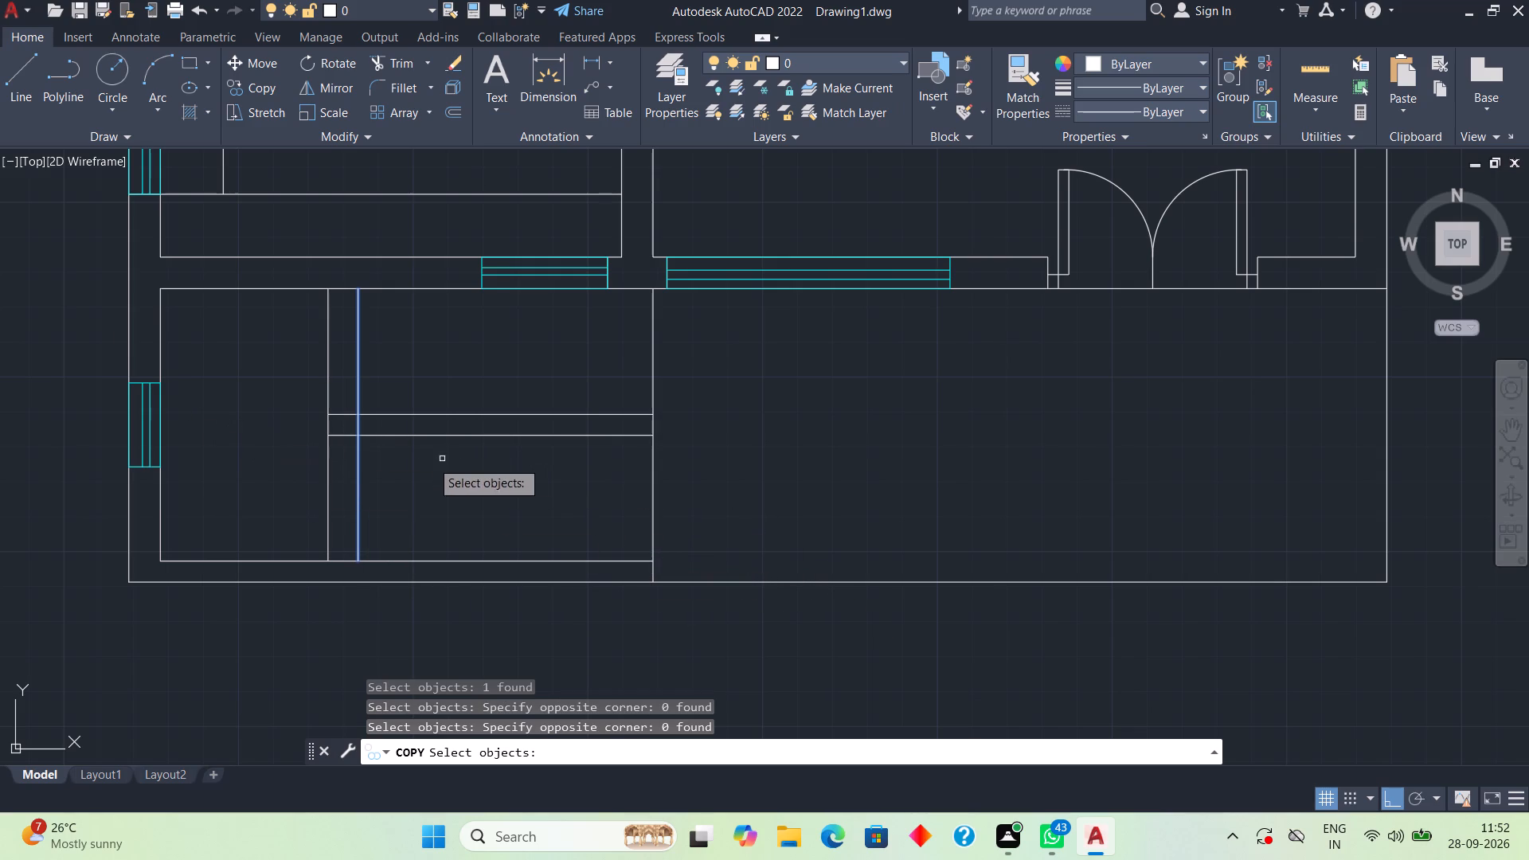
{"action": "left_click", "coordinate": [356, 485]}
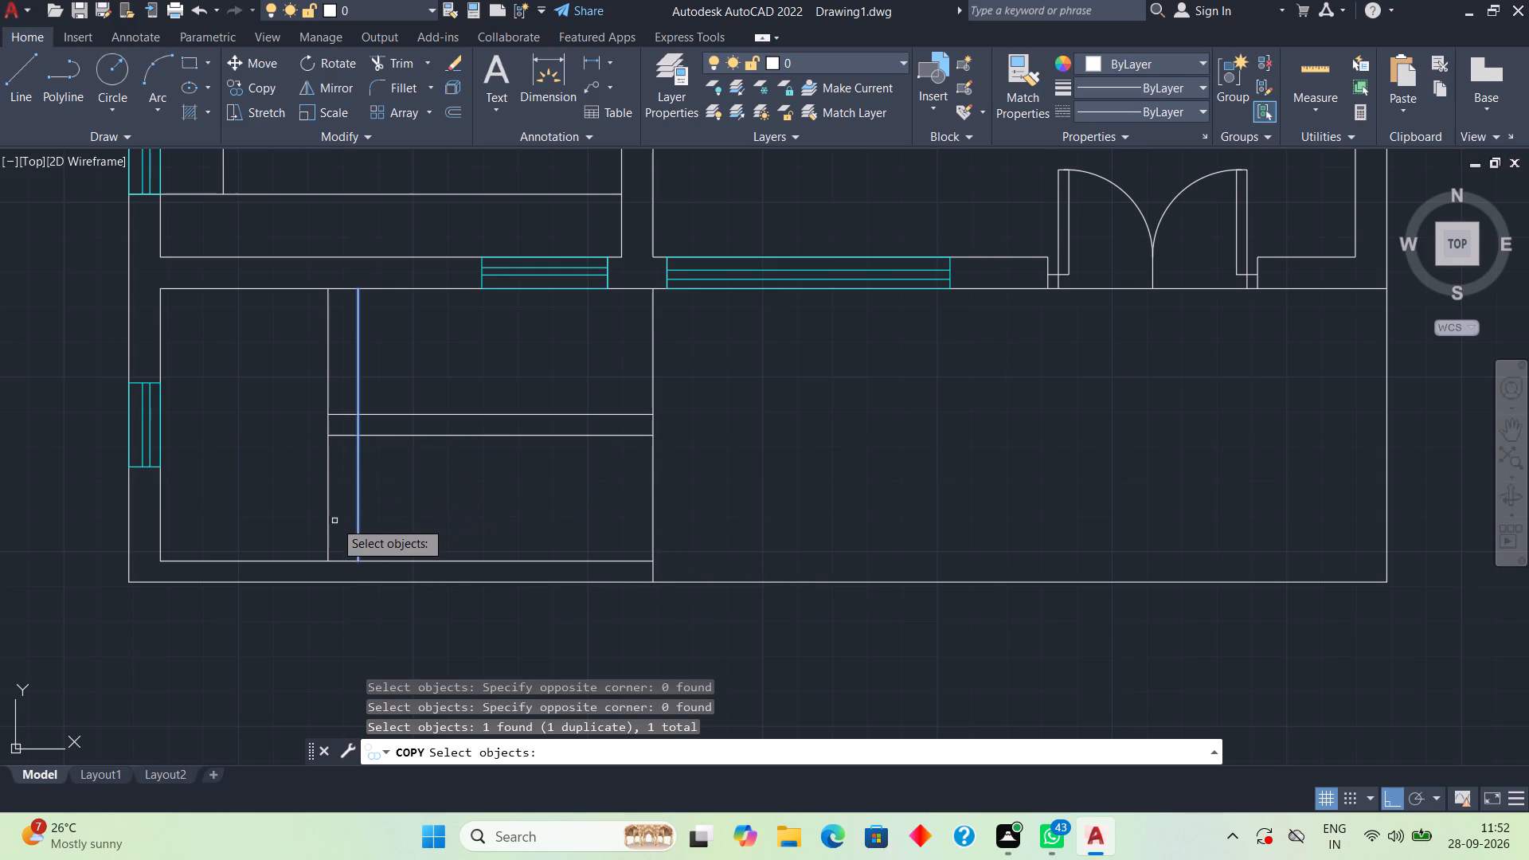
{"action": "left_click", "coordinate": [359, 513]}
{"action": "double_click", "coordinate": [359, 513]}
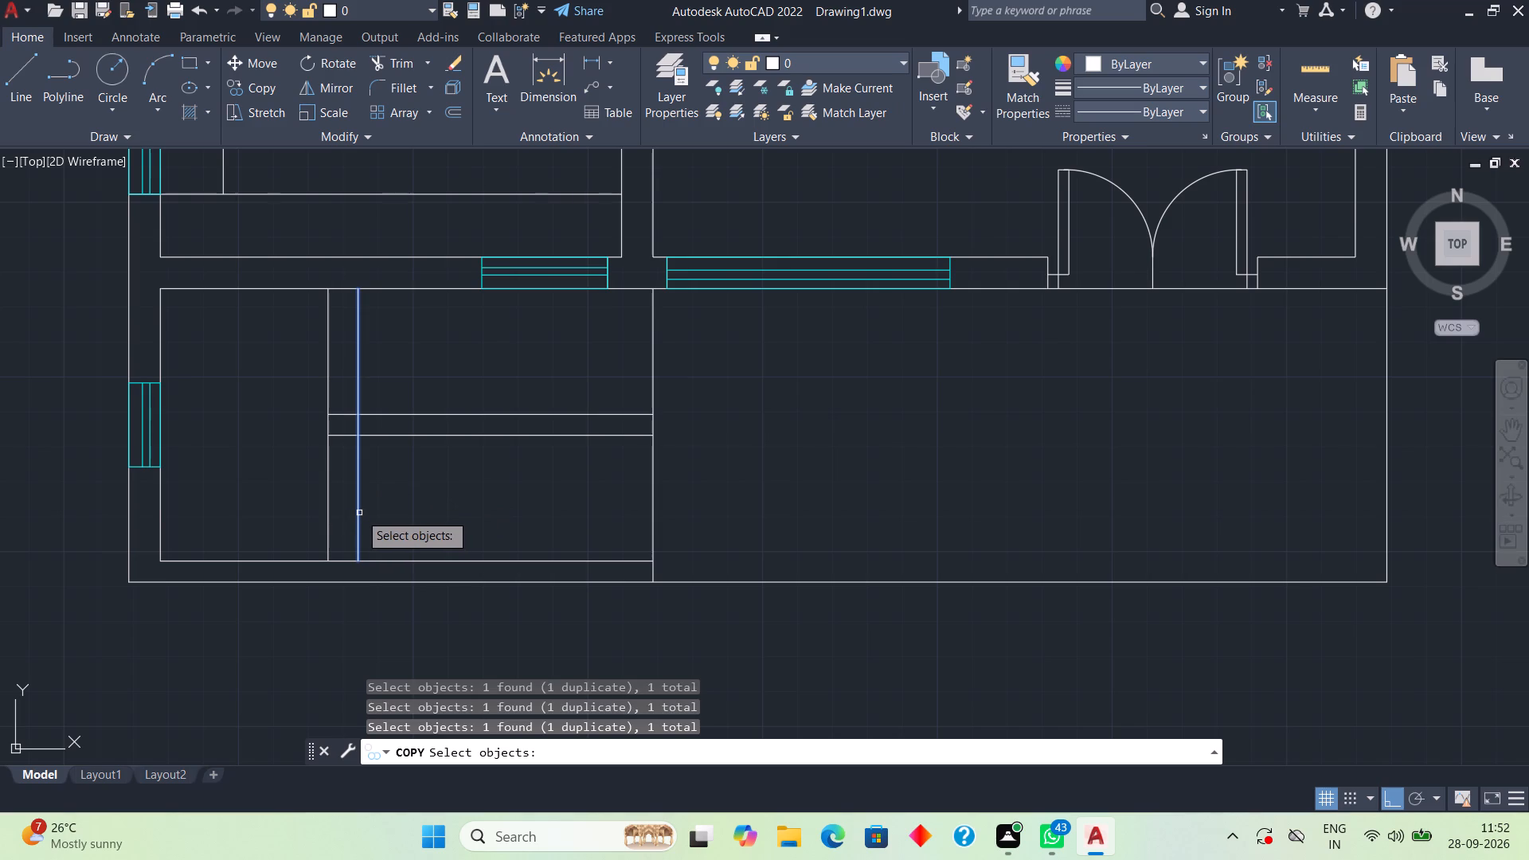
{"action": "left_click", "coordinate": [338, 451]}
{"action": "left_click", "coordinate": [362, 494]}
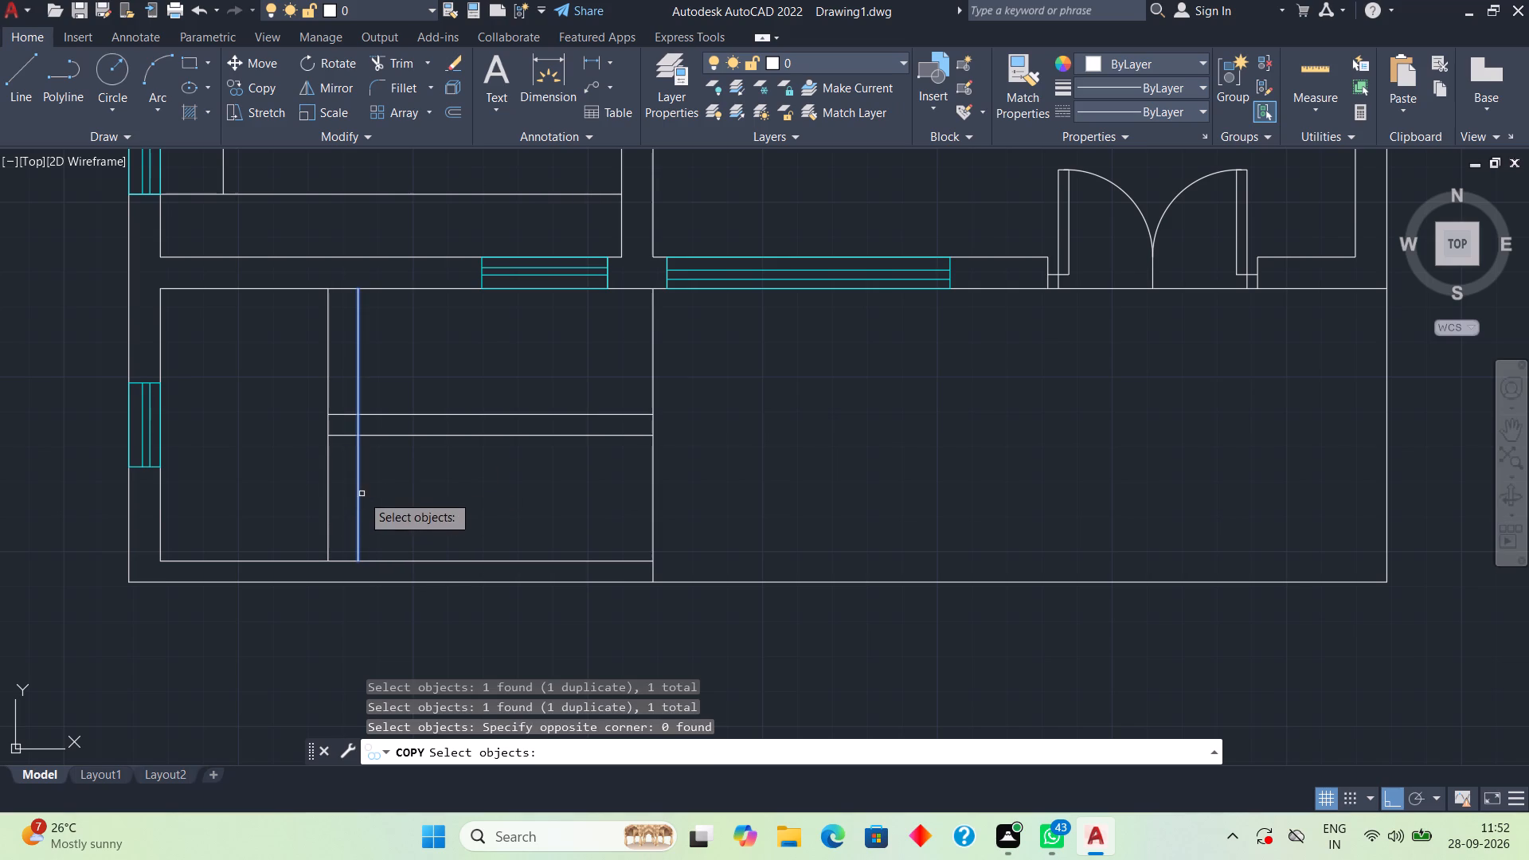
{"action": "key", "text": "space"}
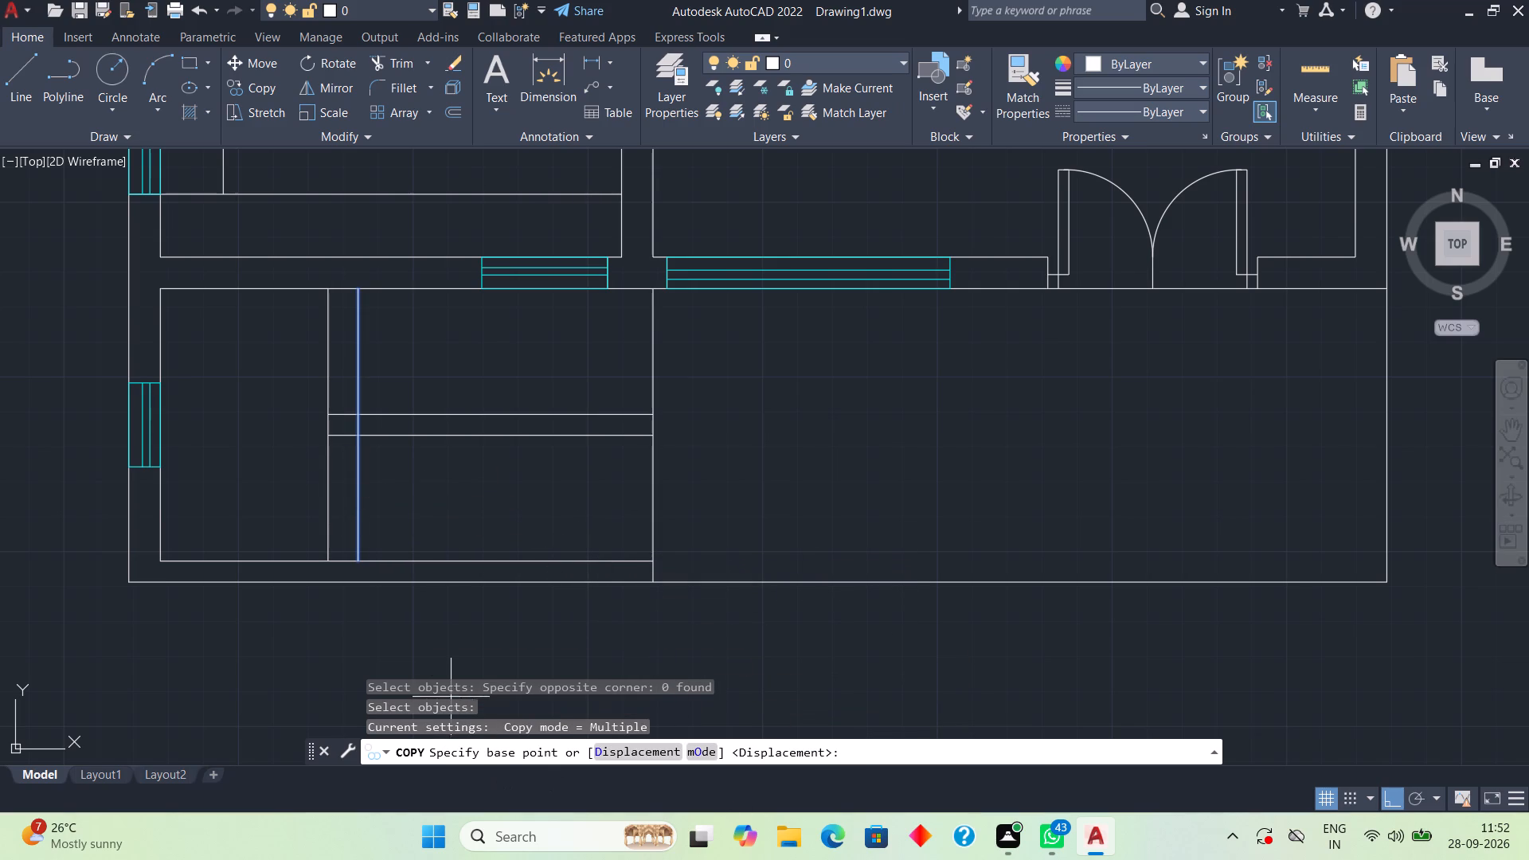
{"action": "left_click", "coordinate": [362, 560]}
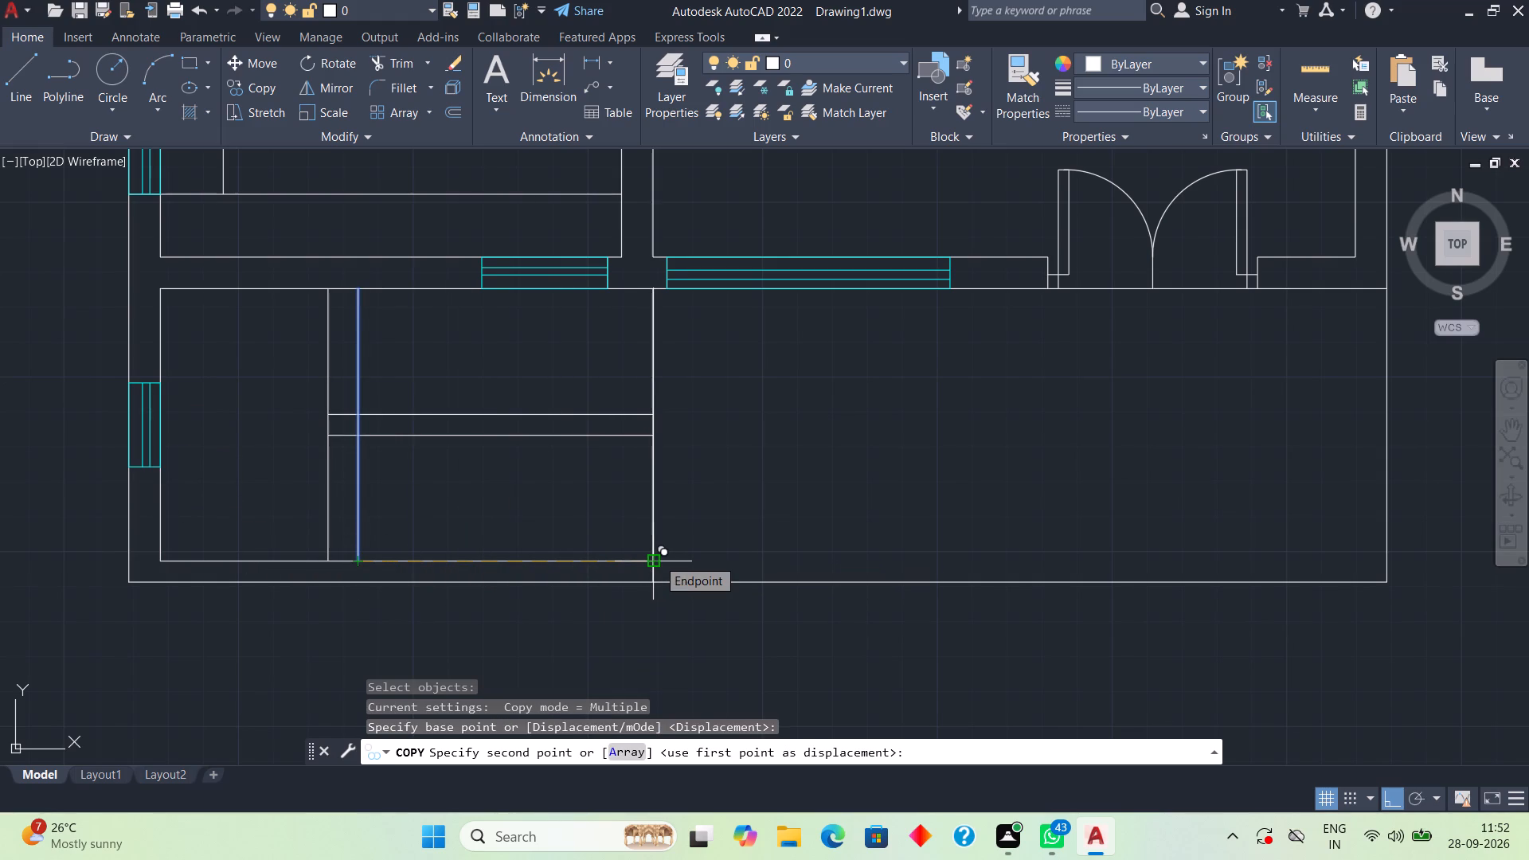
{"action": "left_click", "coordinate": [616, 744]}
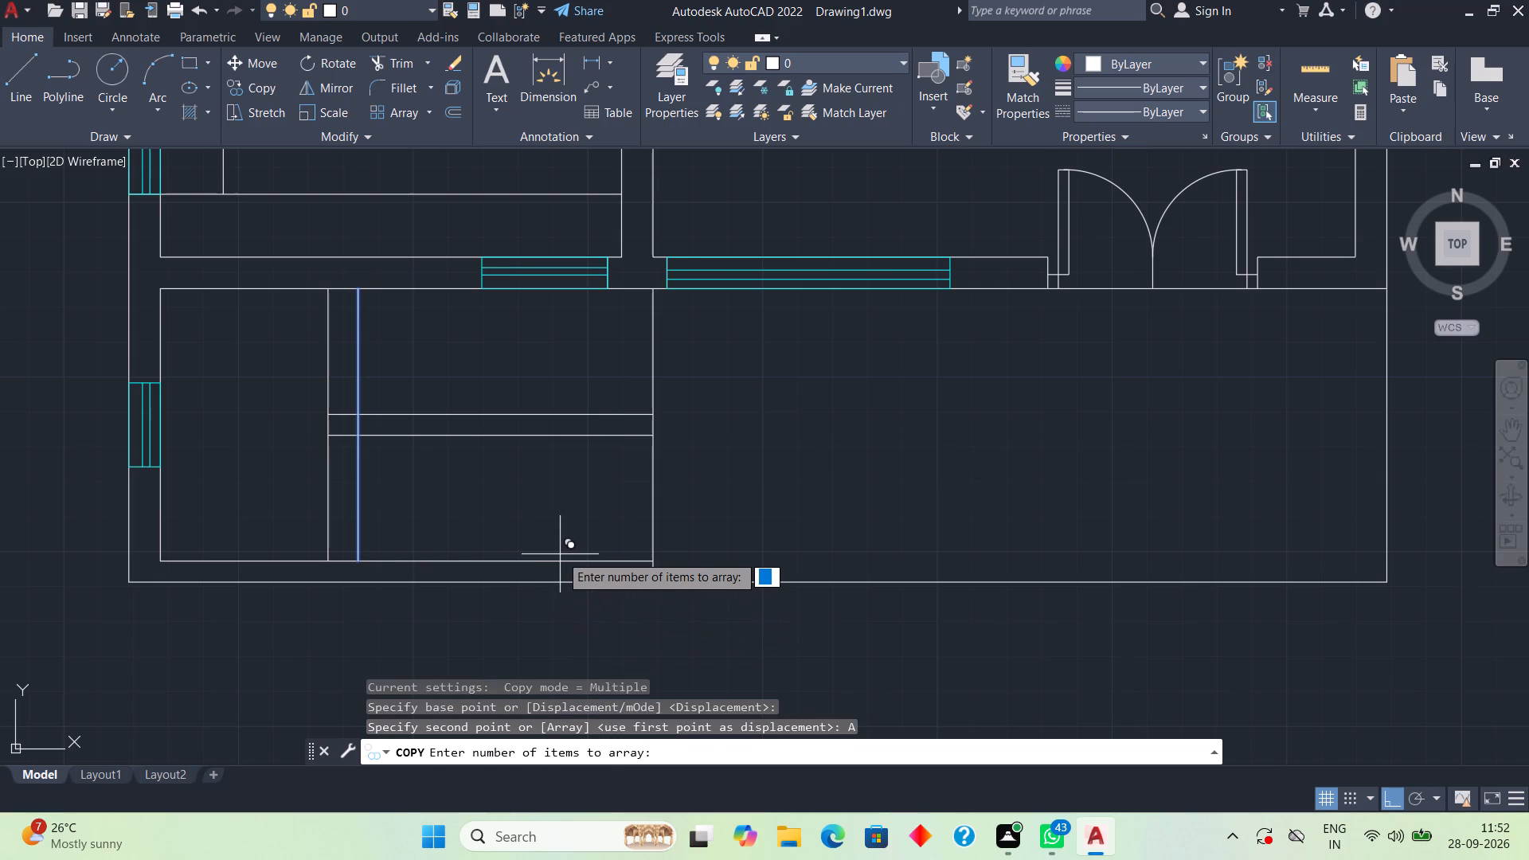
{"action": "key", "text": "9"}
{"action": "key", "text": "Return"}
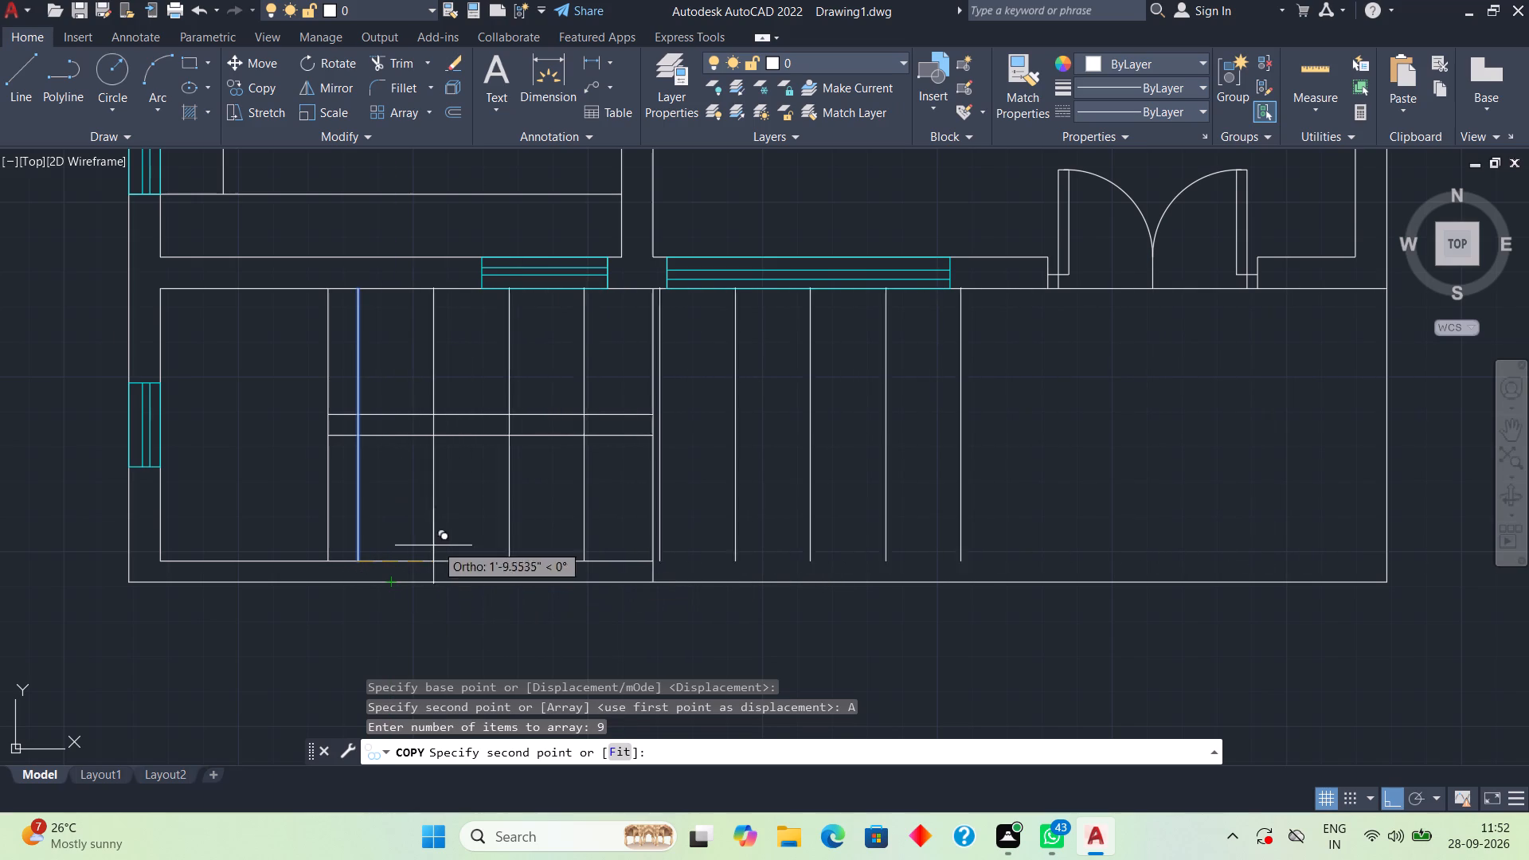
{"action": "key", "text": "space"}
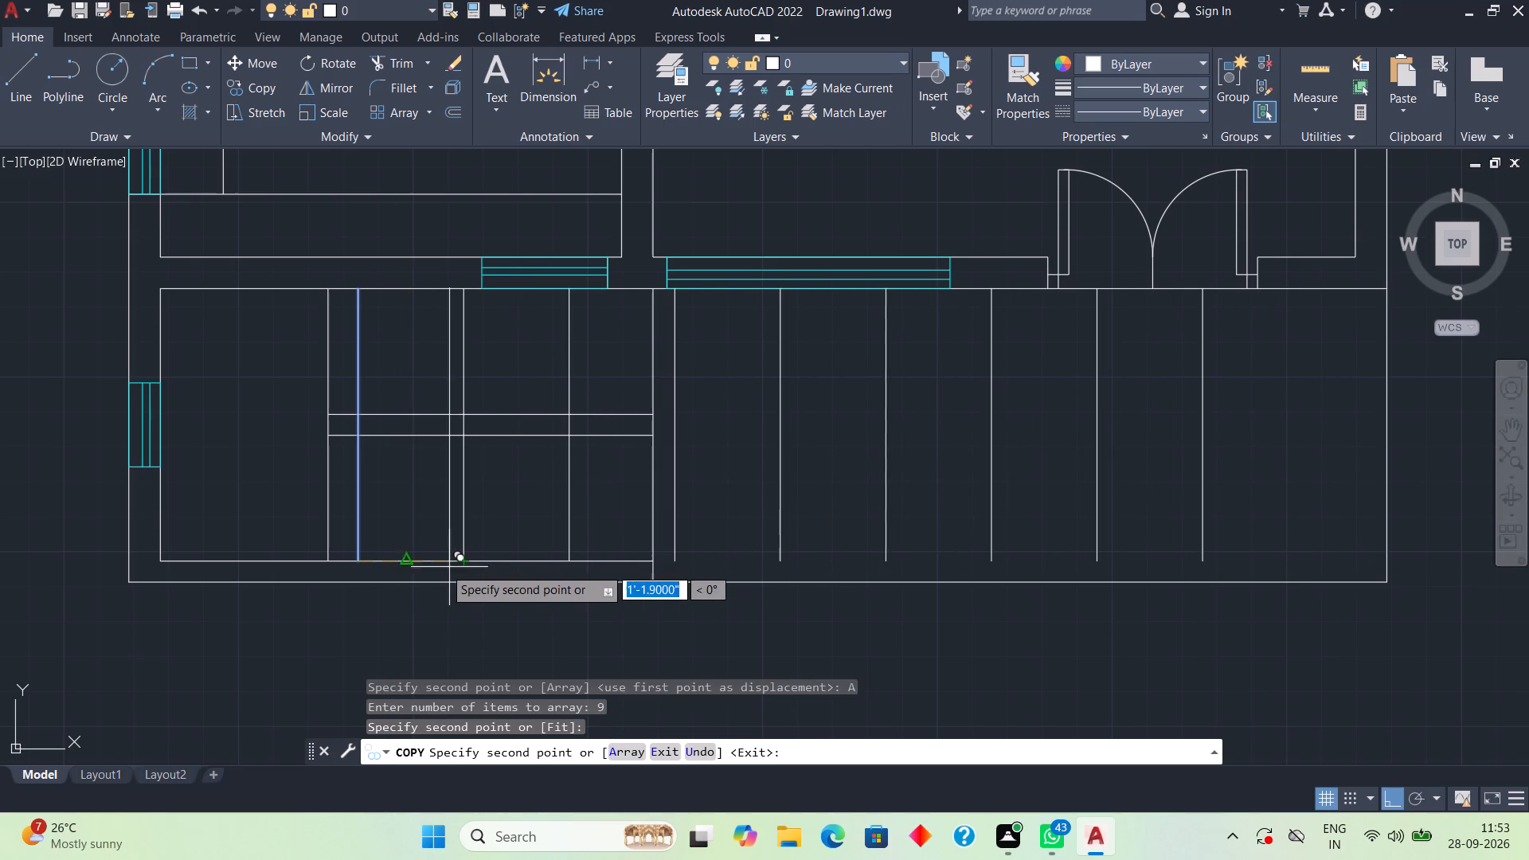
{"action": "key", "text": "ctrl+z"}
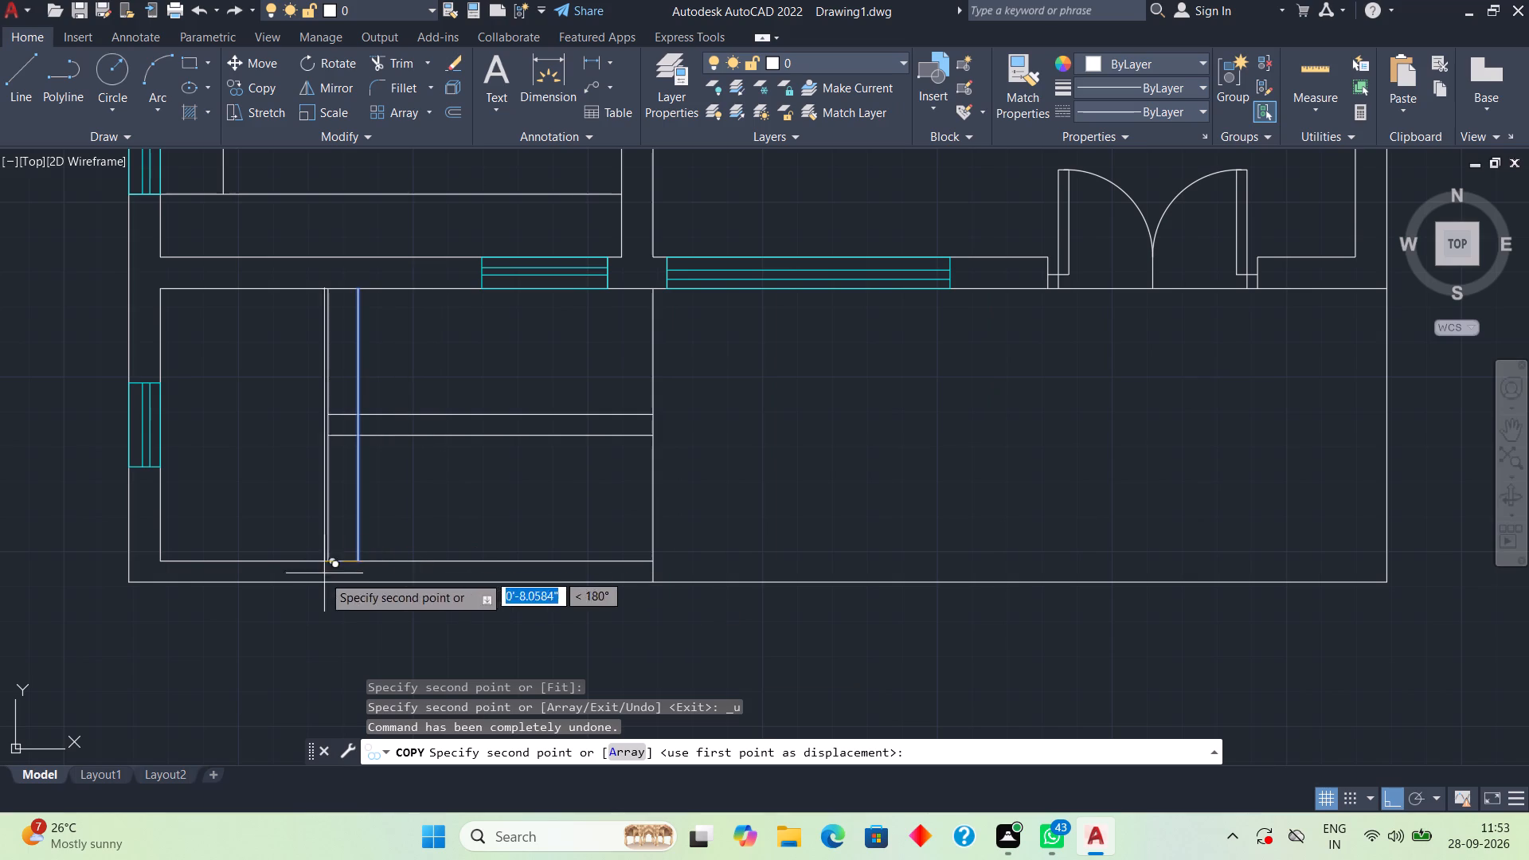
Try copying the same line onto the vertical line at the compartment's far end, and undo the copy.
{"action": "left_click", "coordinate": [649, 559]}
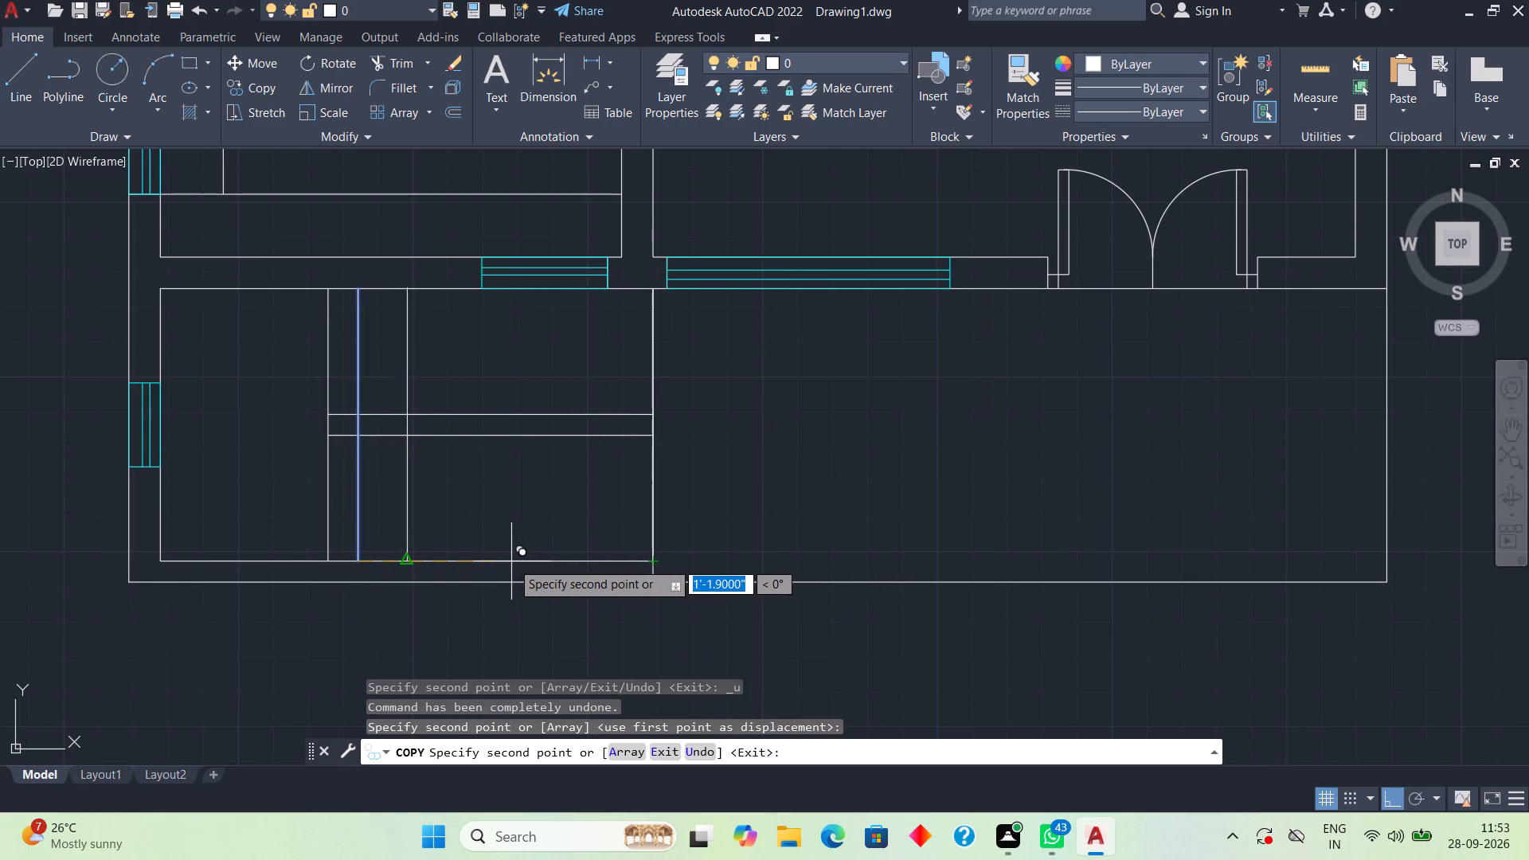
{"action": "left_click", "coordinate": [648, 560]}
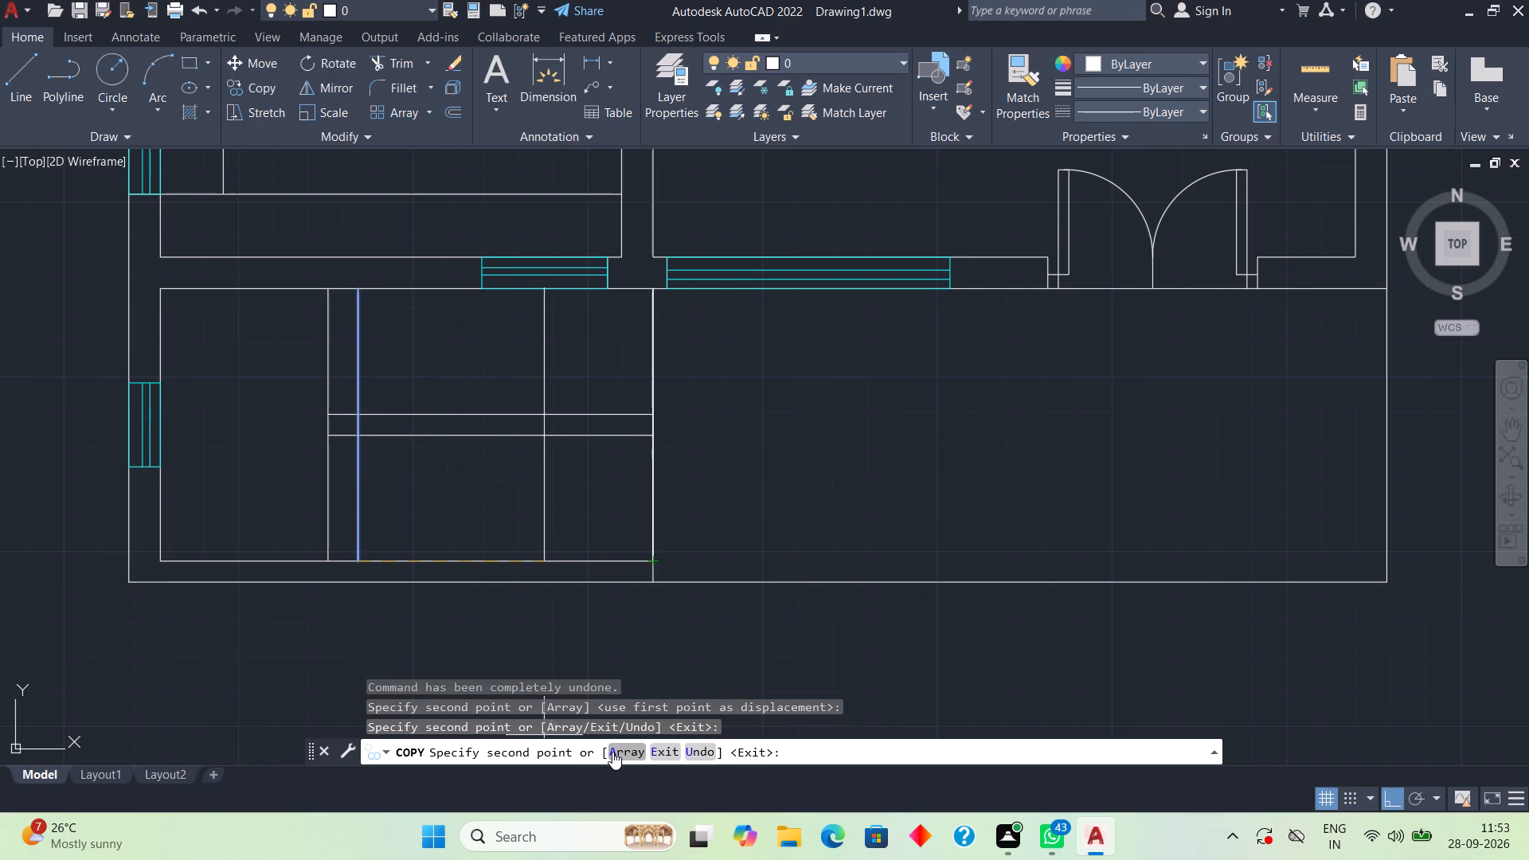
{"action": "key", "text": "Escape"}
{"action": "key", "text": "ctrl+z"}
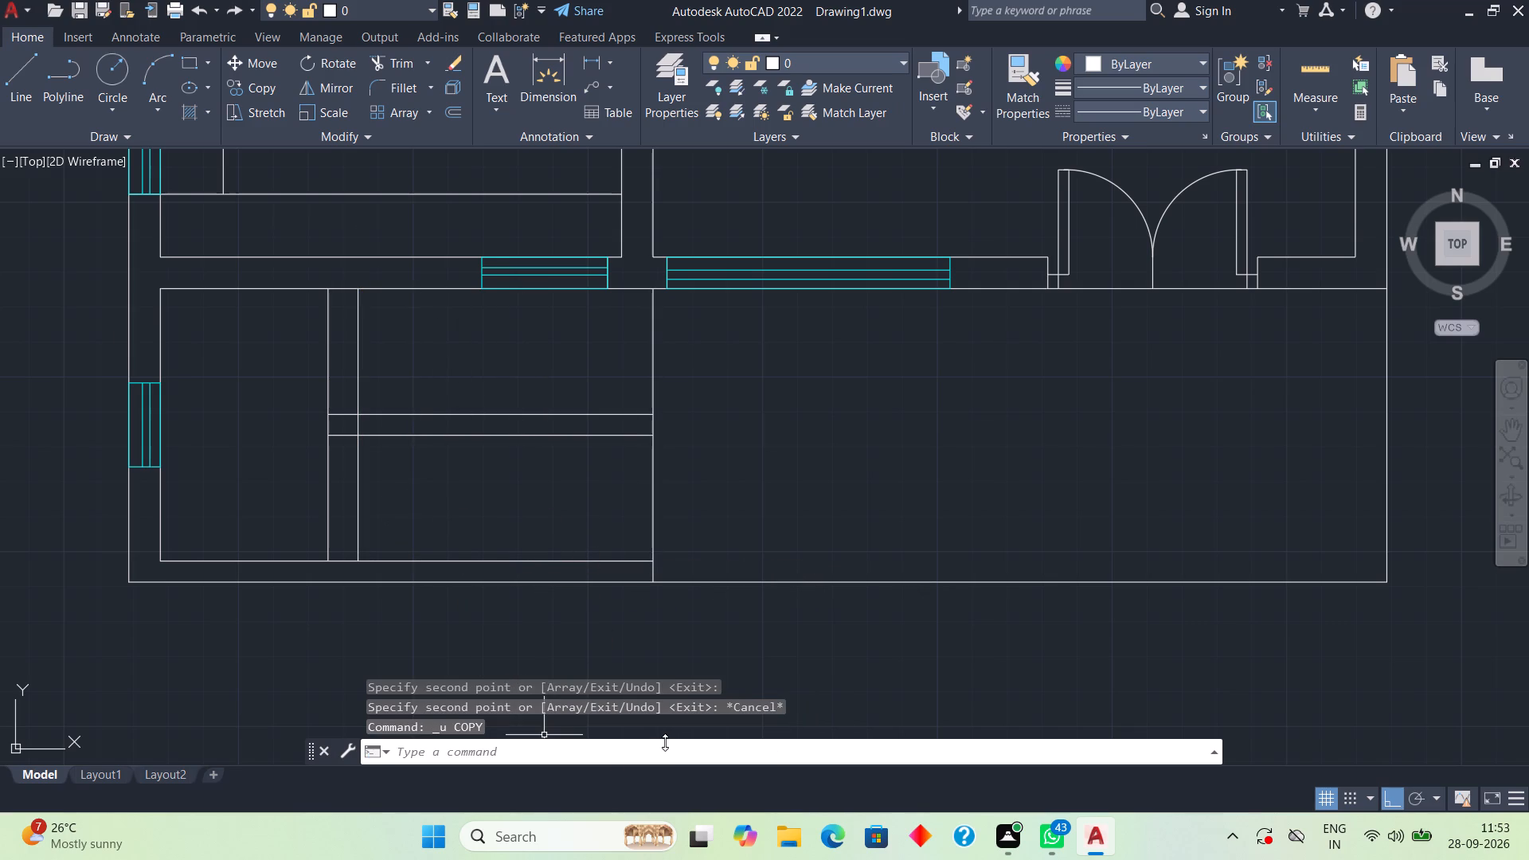
Copy the newer vertical line as a 9-item array, using the compartment's far bottom corner as both base point and second point.
{"action": "left_click", "coordinate": [361, 522]}
{"action": "type", "text": "co"}
{"action": "key", "text": "space"}
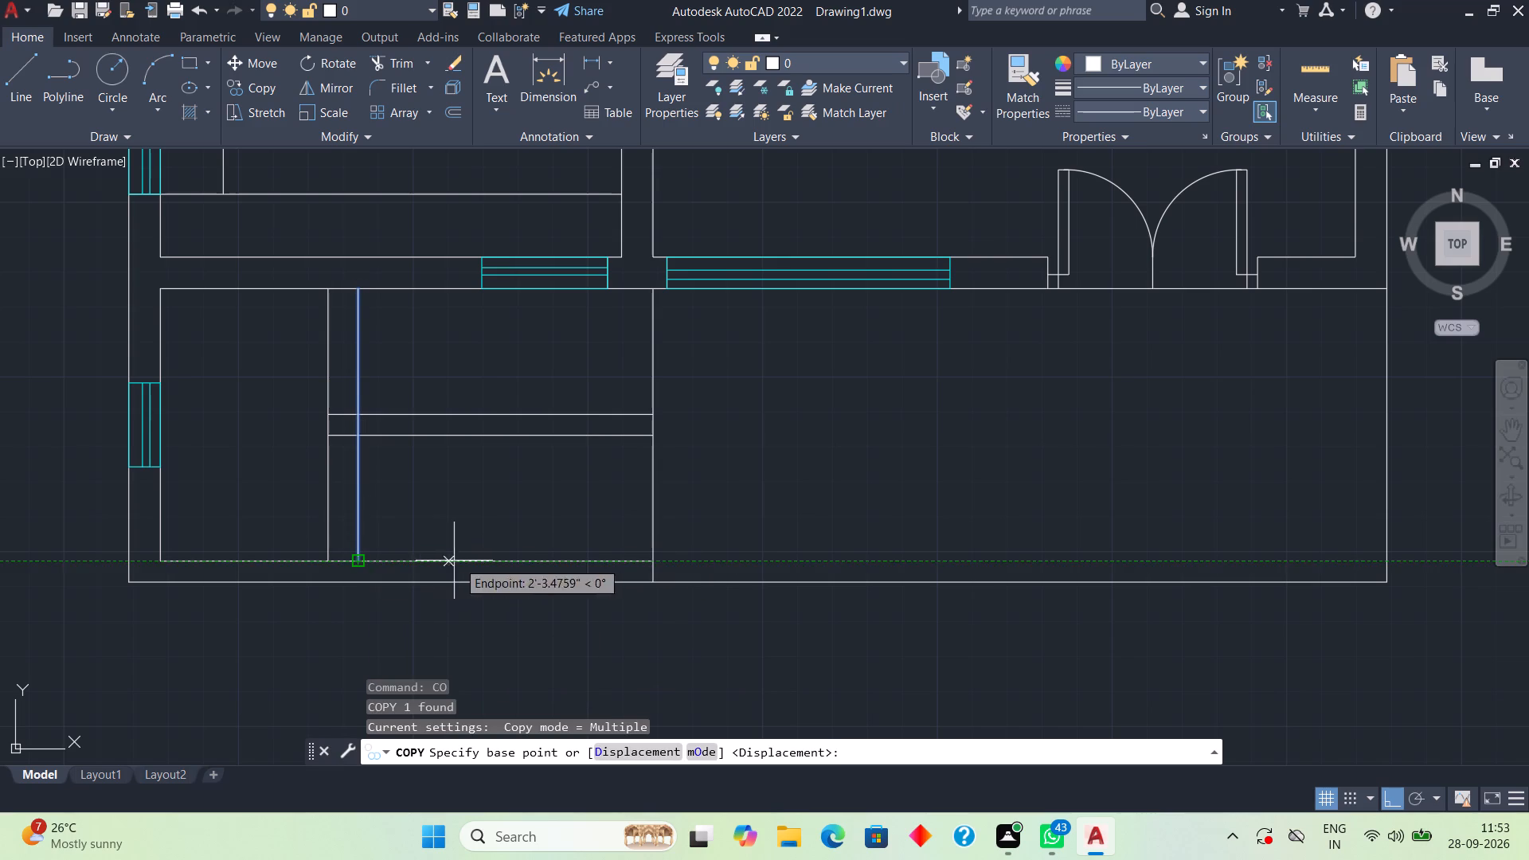
{"action": "left_click", "coordinate": [649, 563]}
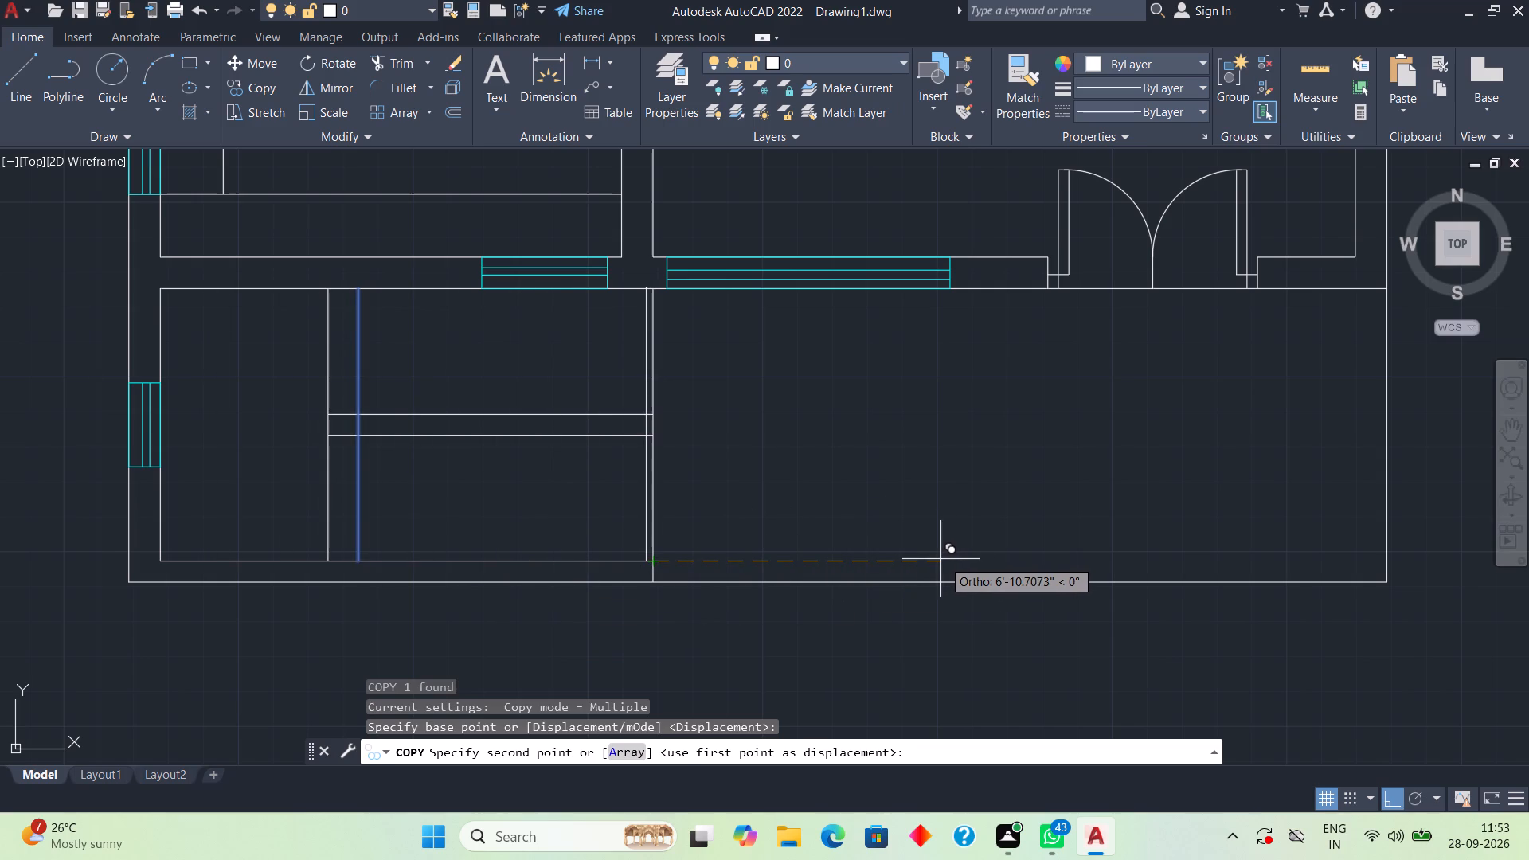
{"action": "left_click", "coordinate": [641, 748]}
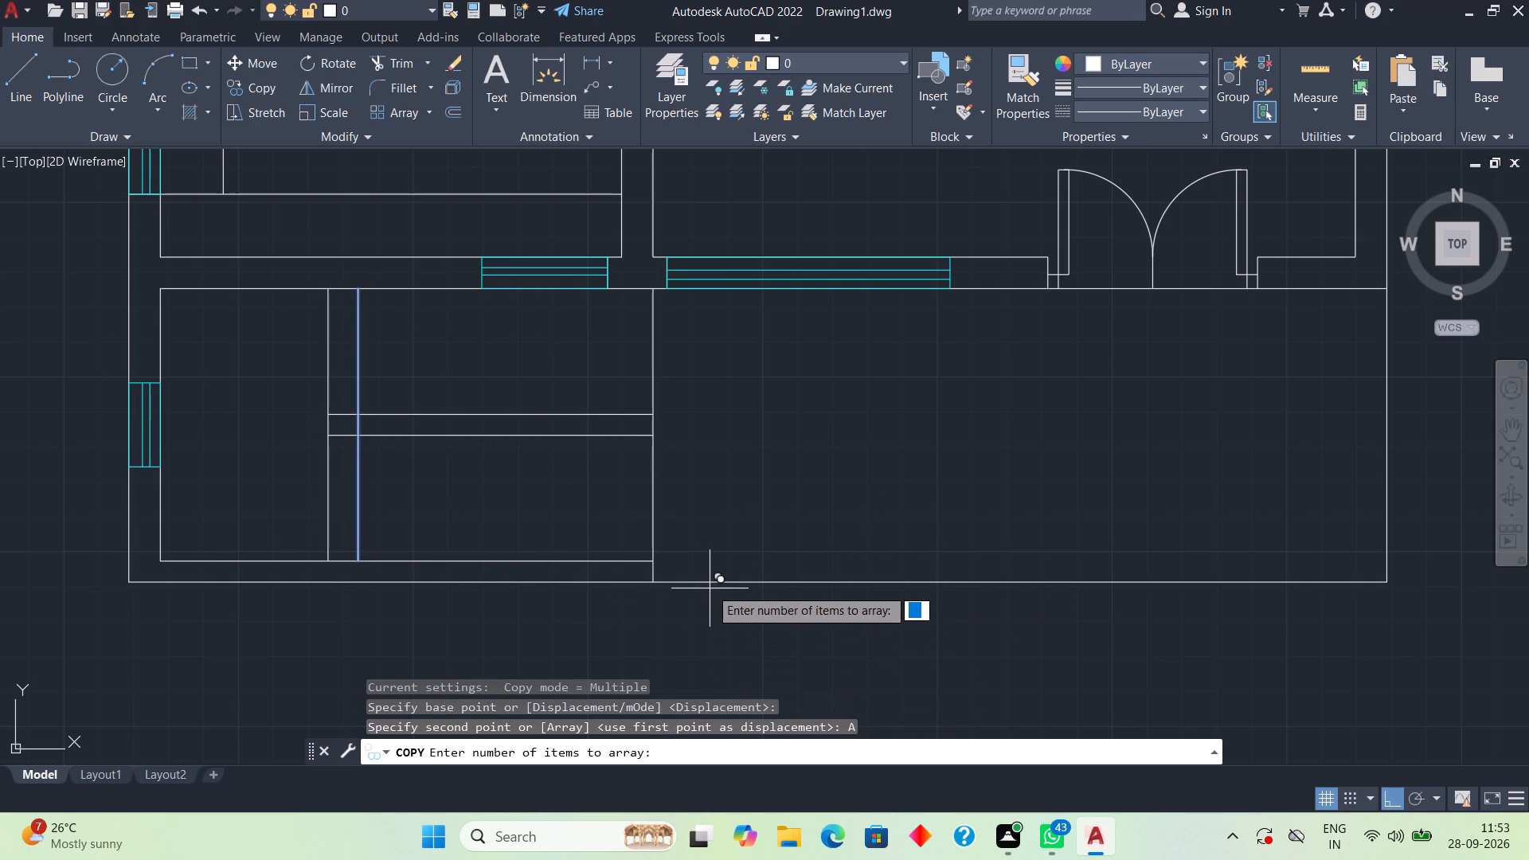
{"action": "key", "text": "9"}
{"action": "key", "text": "Return"}
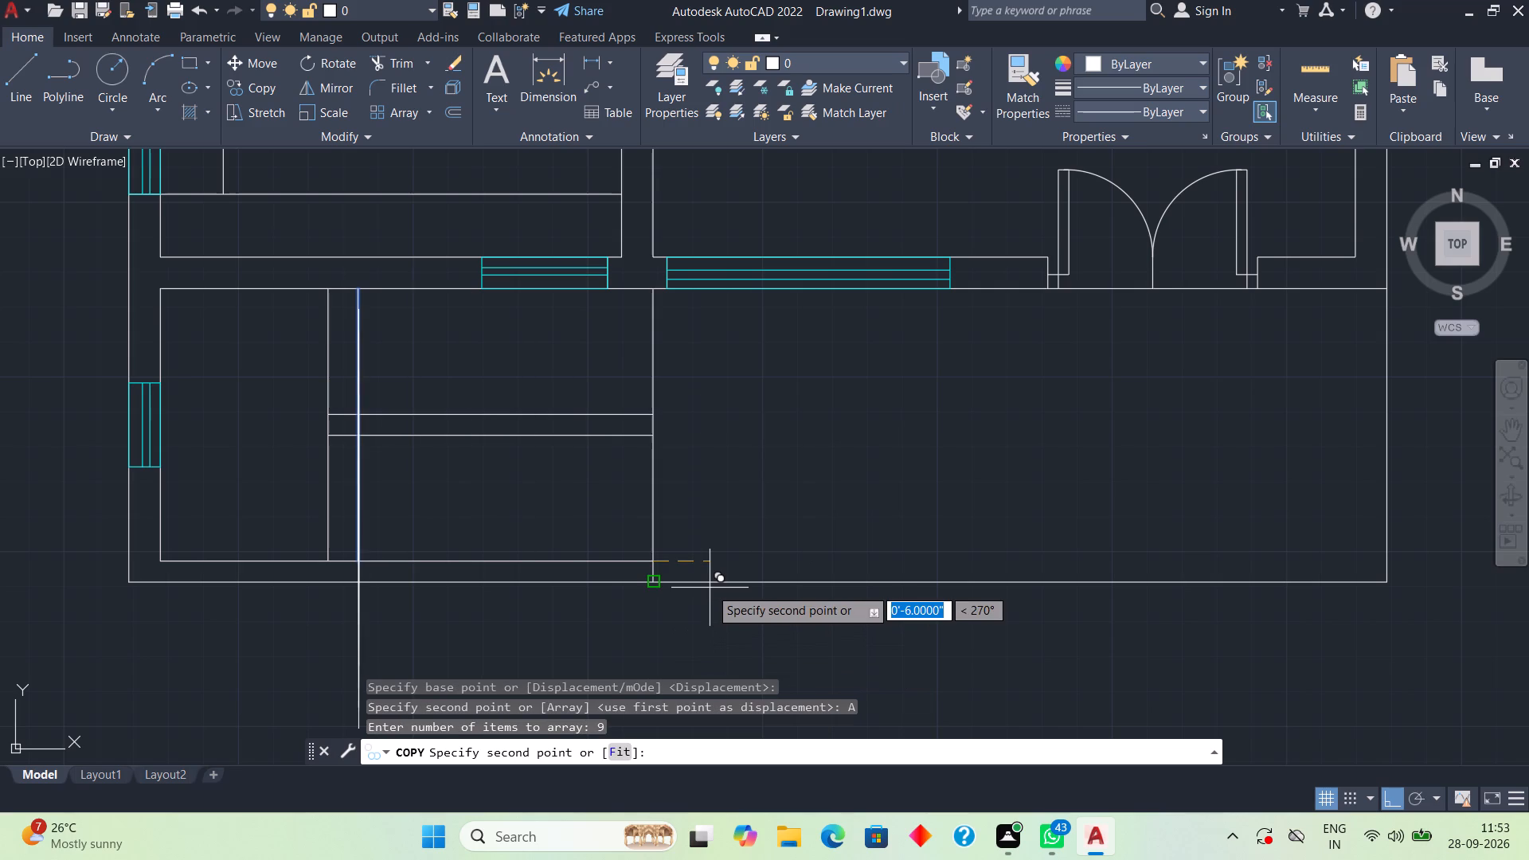
{"action": "left_click", "coordinate": [649, 557]}
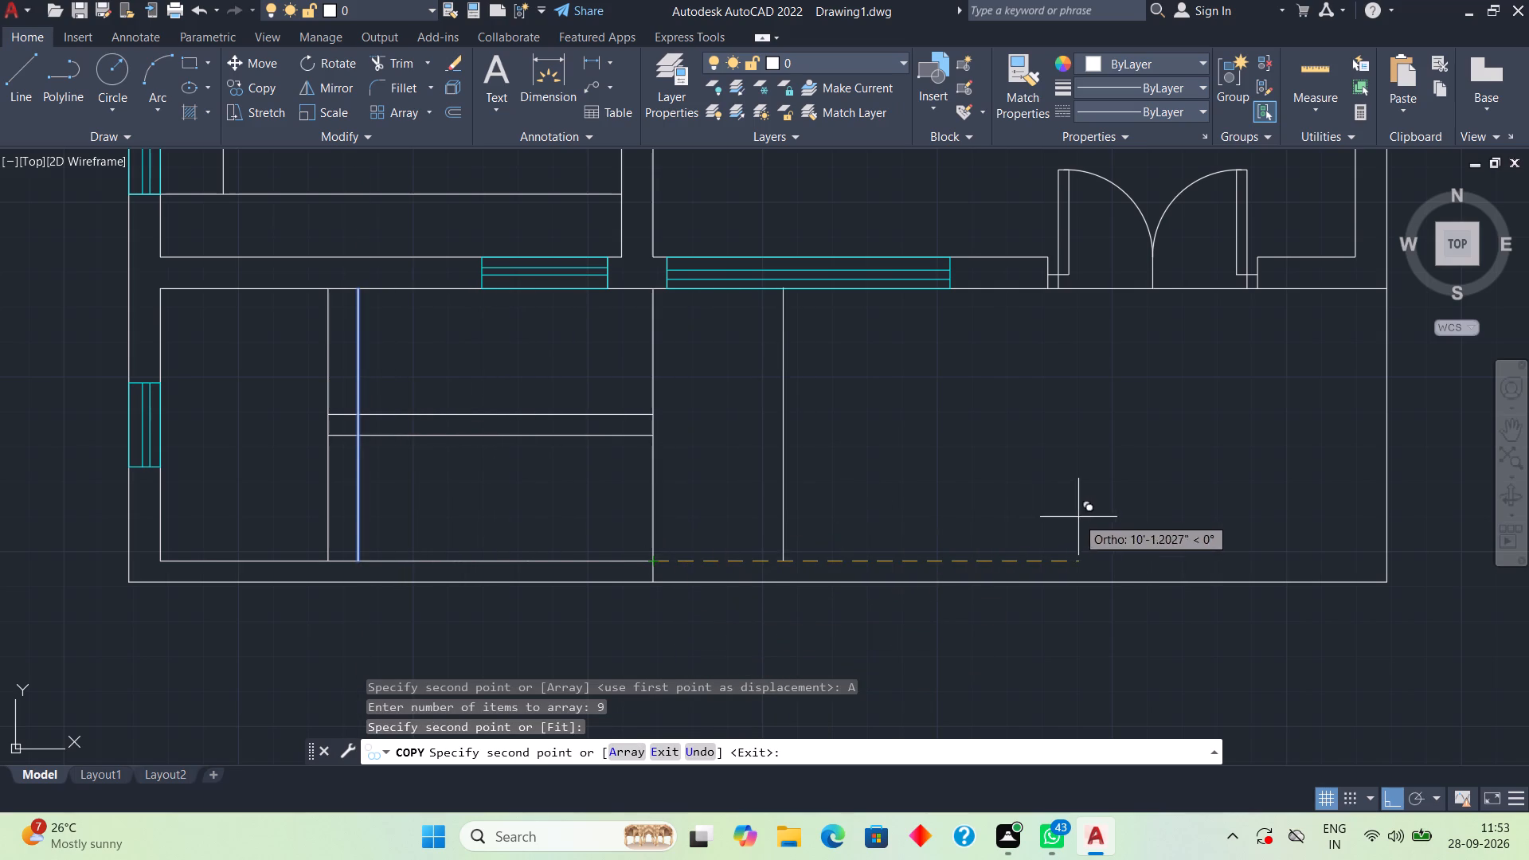
{"action": "scroll", "coordinate": [723, 603], "scroll_direction": "down", "scroll_amount": 5}
{"action": "scroll", "coordinate": [1061, 545], "scroll_direction": "down", "scroll_amount": 2}
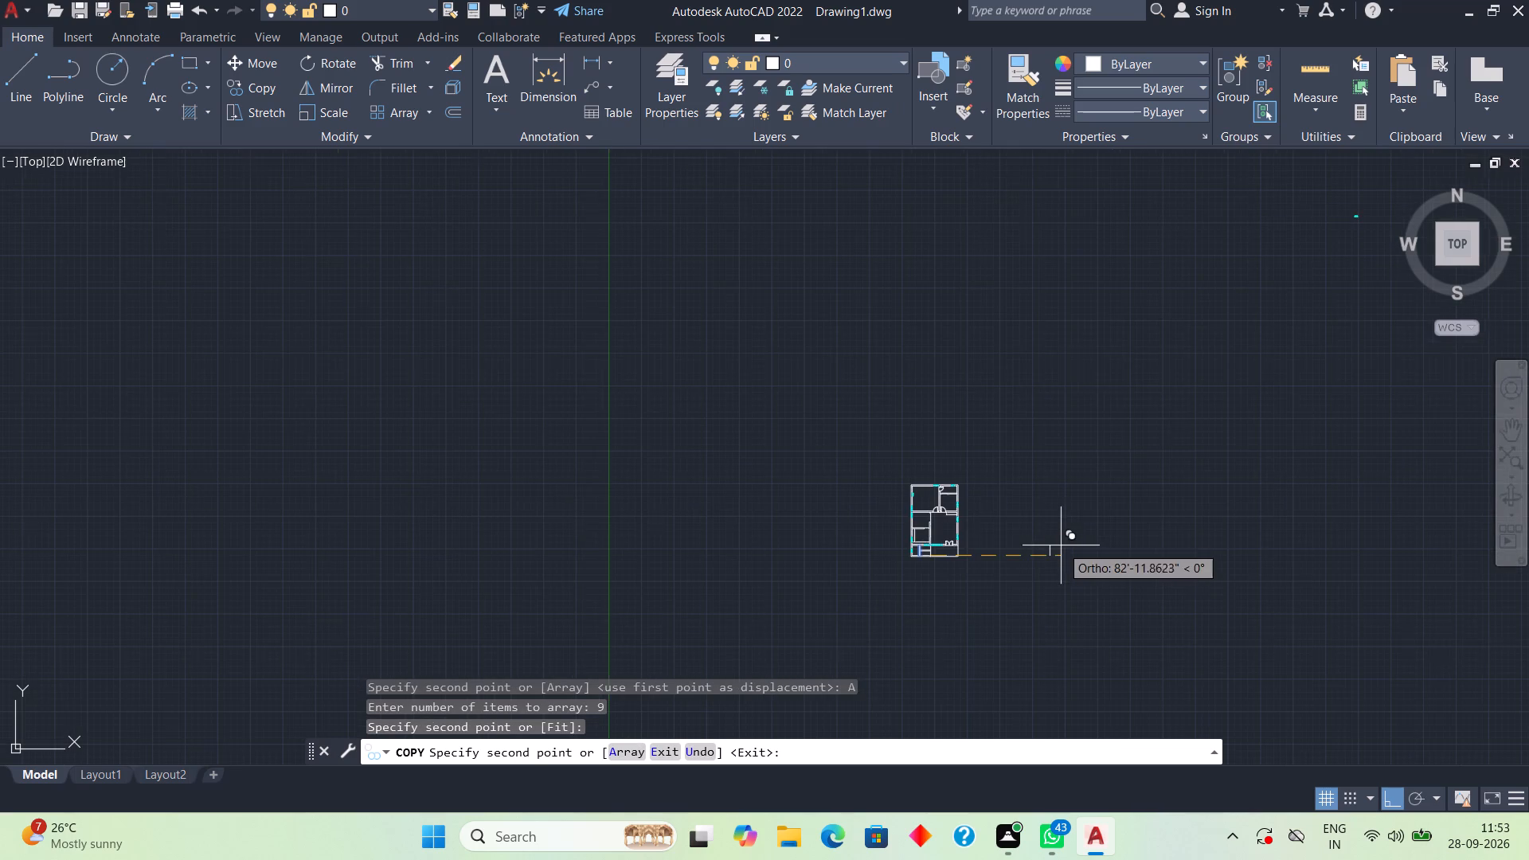
{"action": "scroll", "coordinate": [891, 568], "scroll_direction": "up", "scroll_amount": 4}
{"action": "middle_click_drag", "start_coordinate": [980, 549], "coordinate": [557, 624]}
{"action": "scroll", "coordinate": [683, 592], "scroll_direction": "up", "scroll_amount": 3}
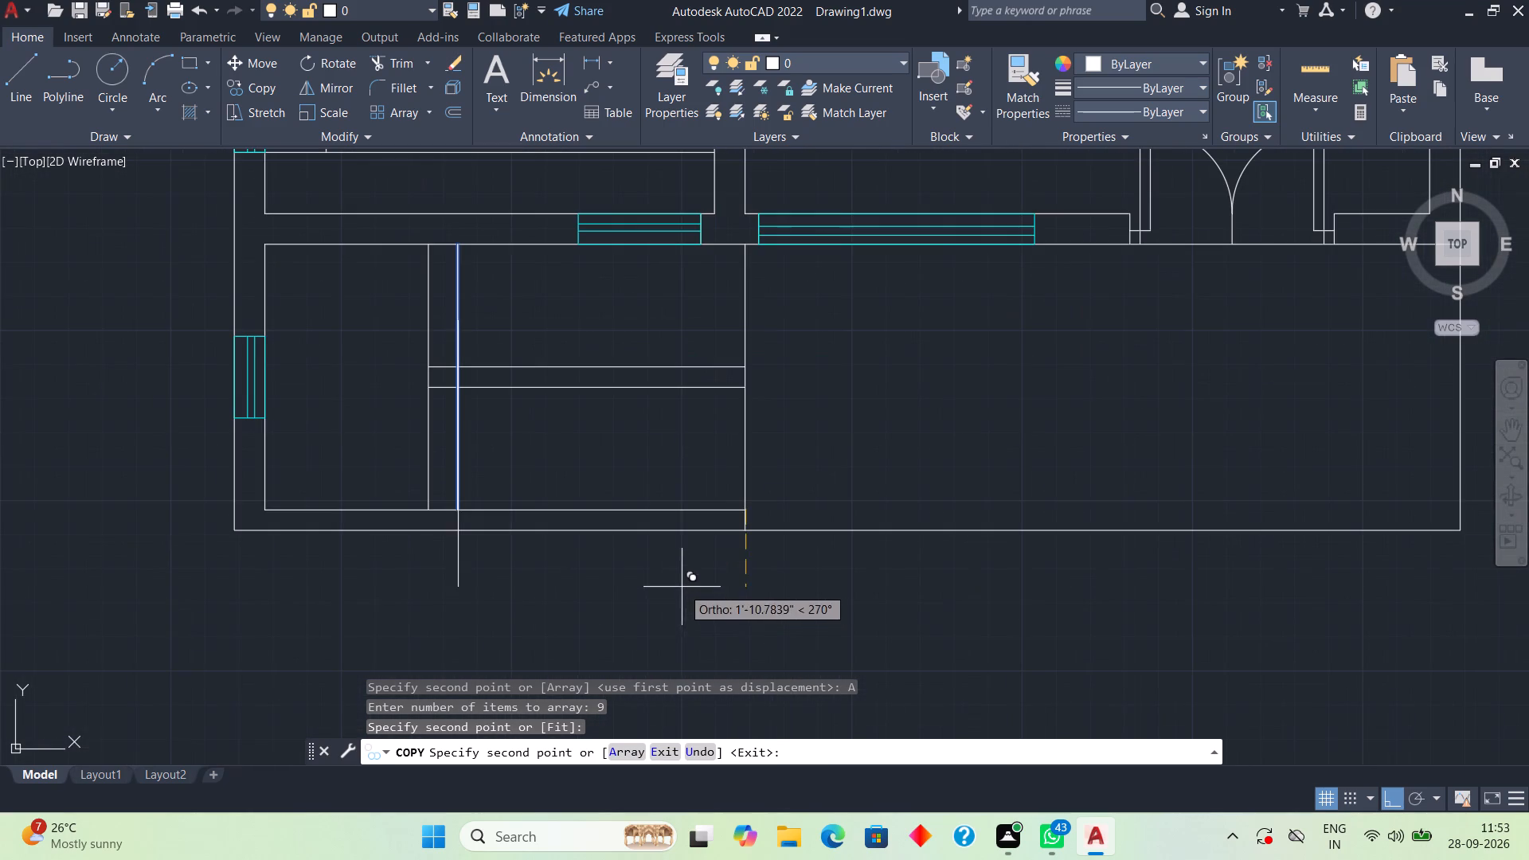
{"action": "key", "text": "space"}
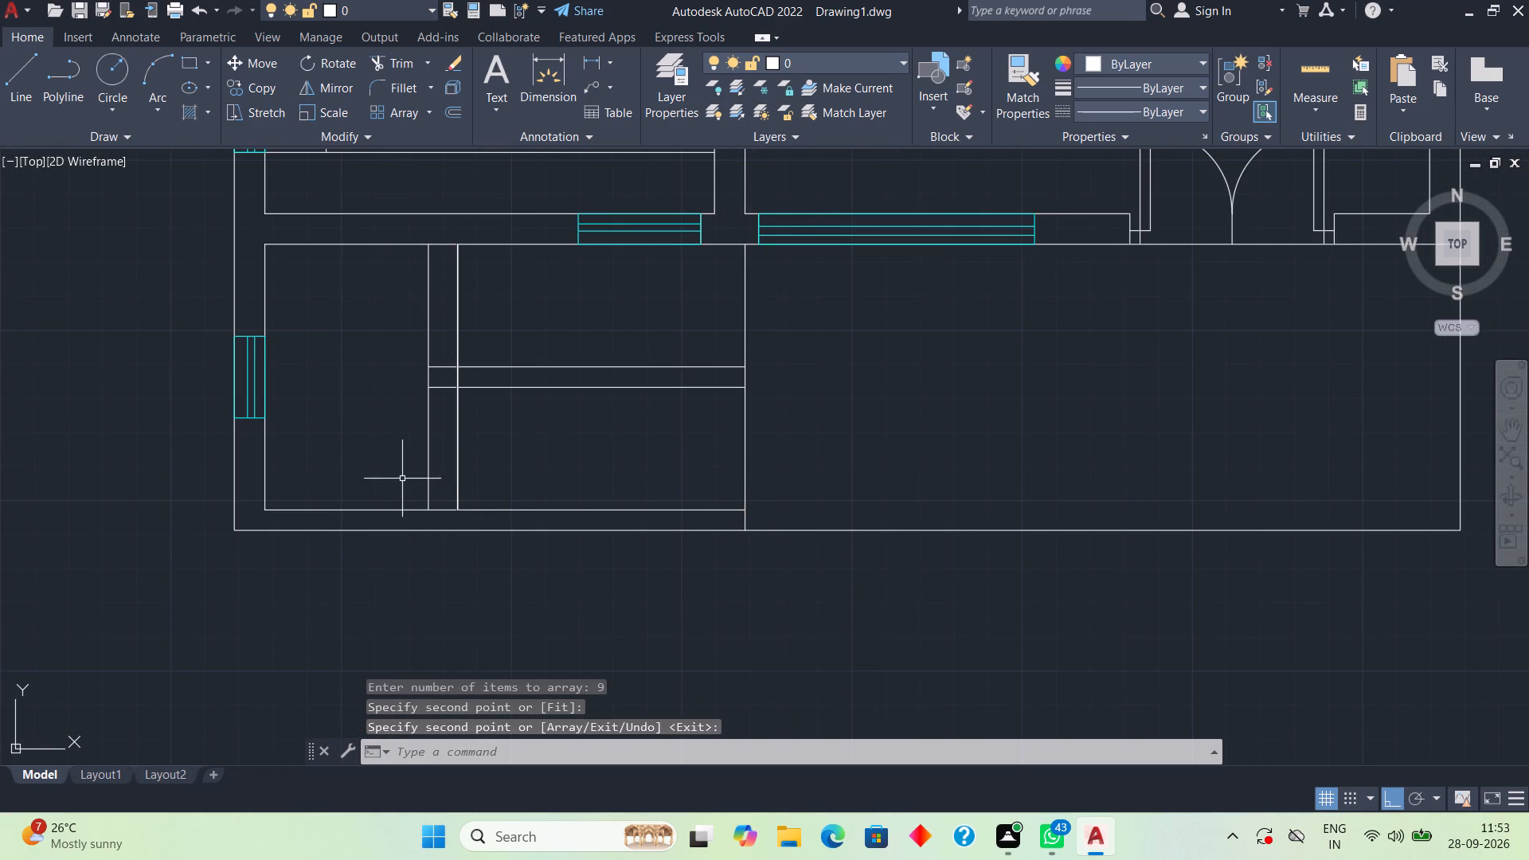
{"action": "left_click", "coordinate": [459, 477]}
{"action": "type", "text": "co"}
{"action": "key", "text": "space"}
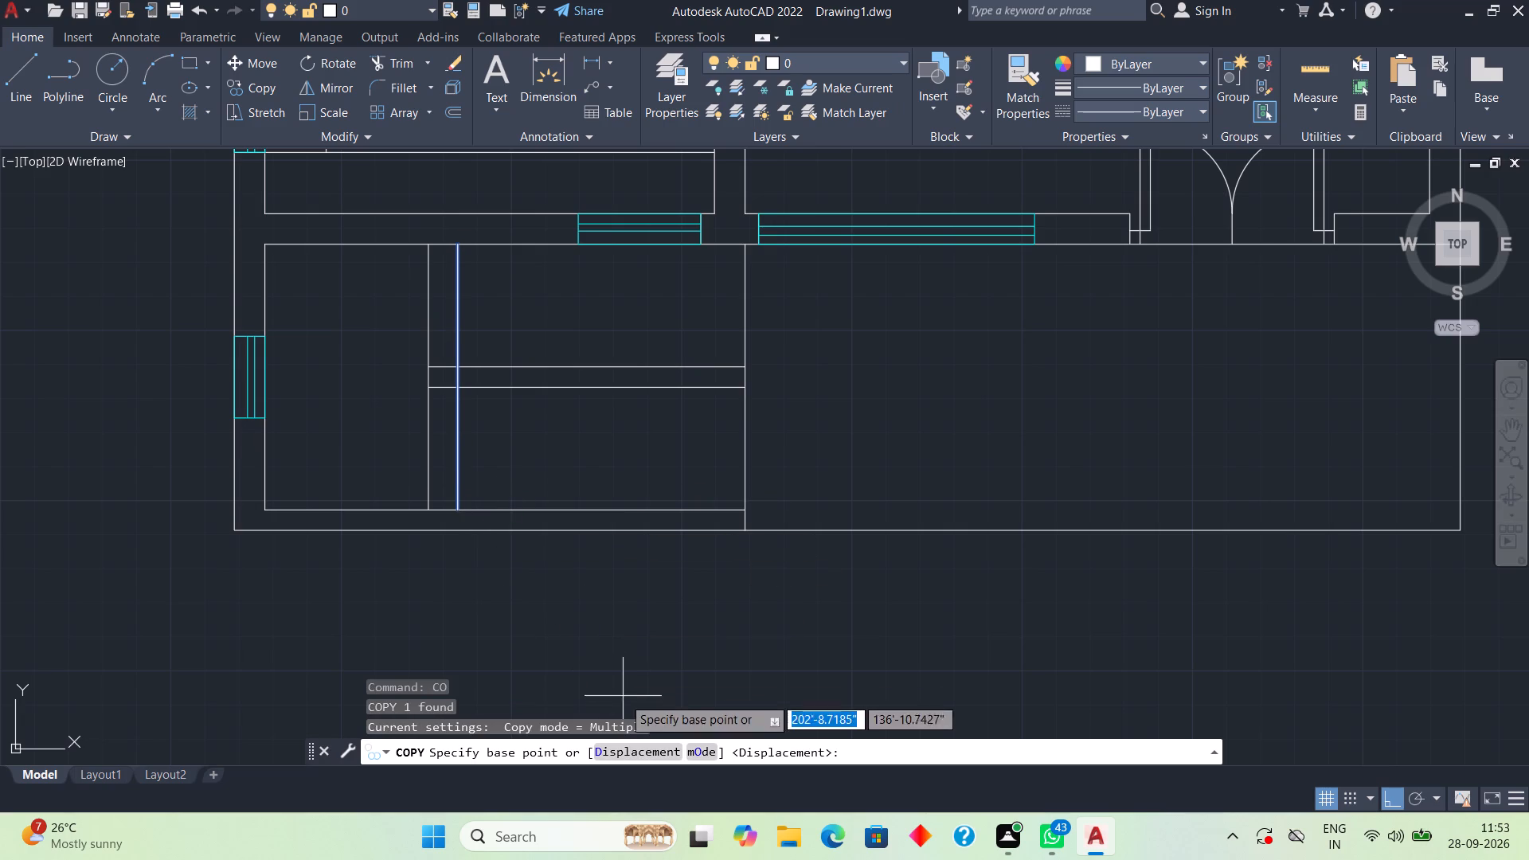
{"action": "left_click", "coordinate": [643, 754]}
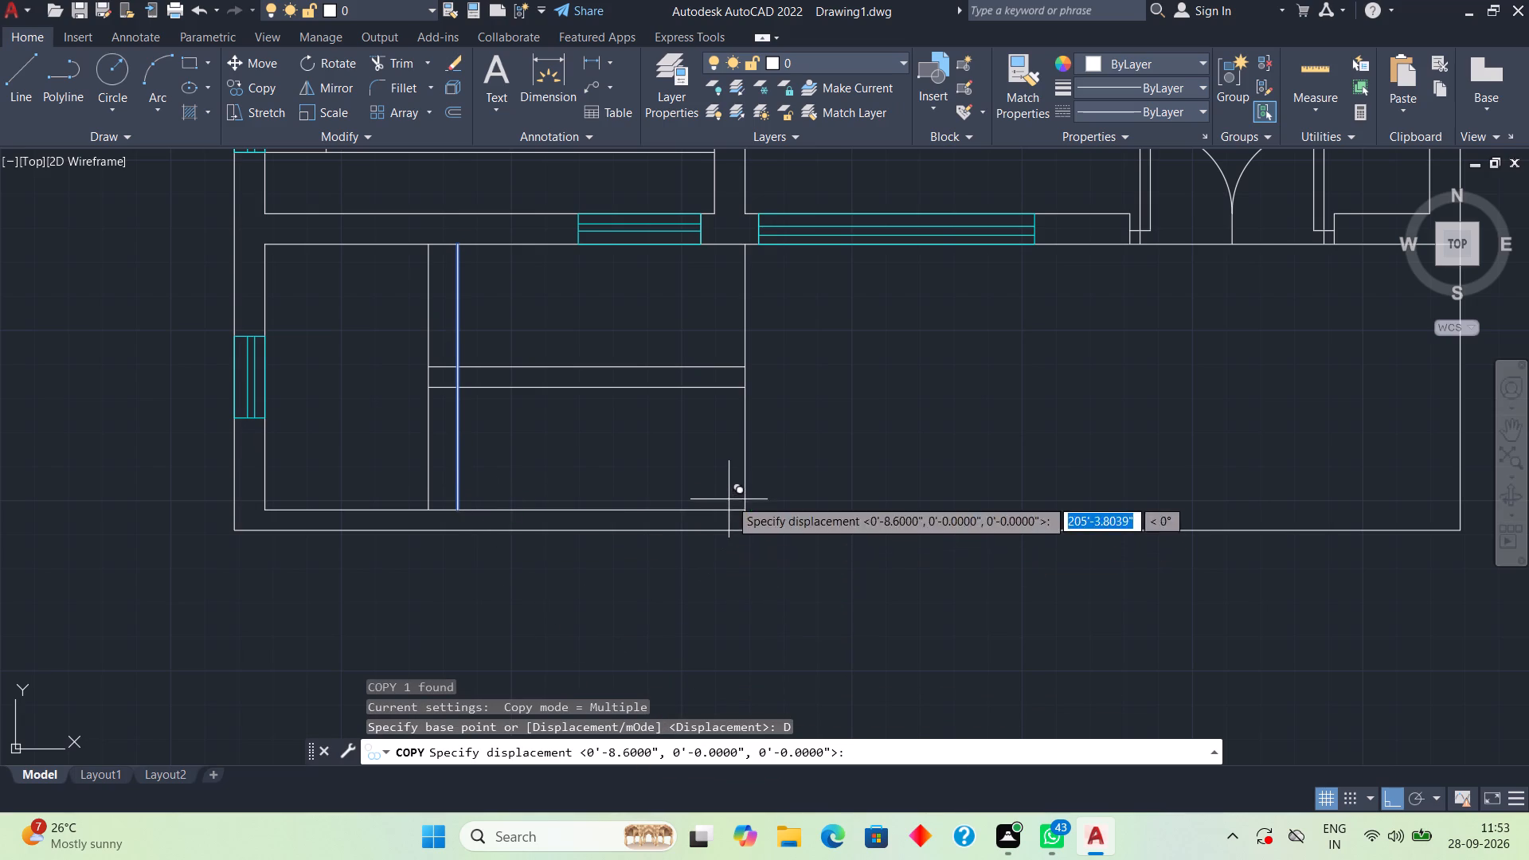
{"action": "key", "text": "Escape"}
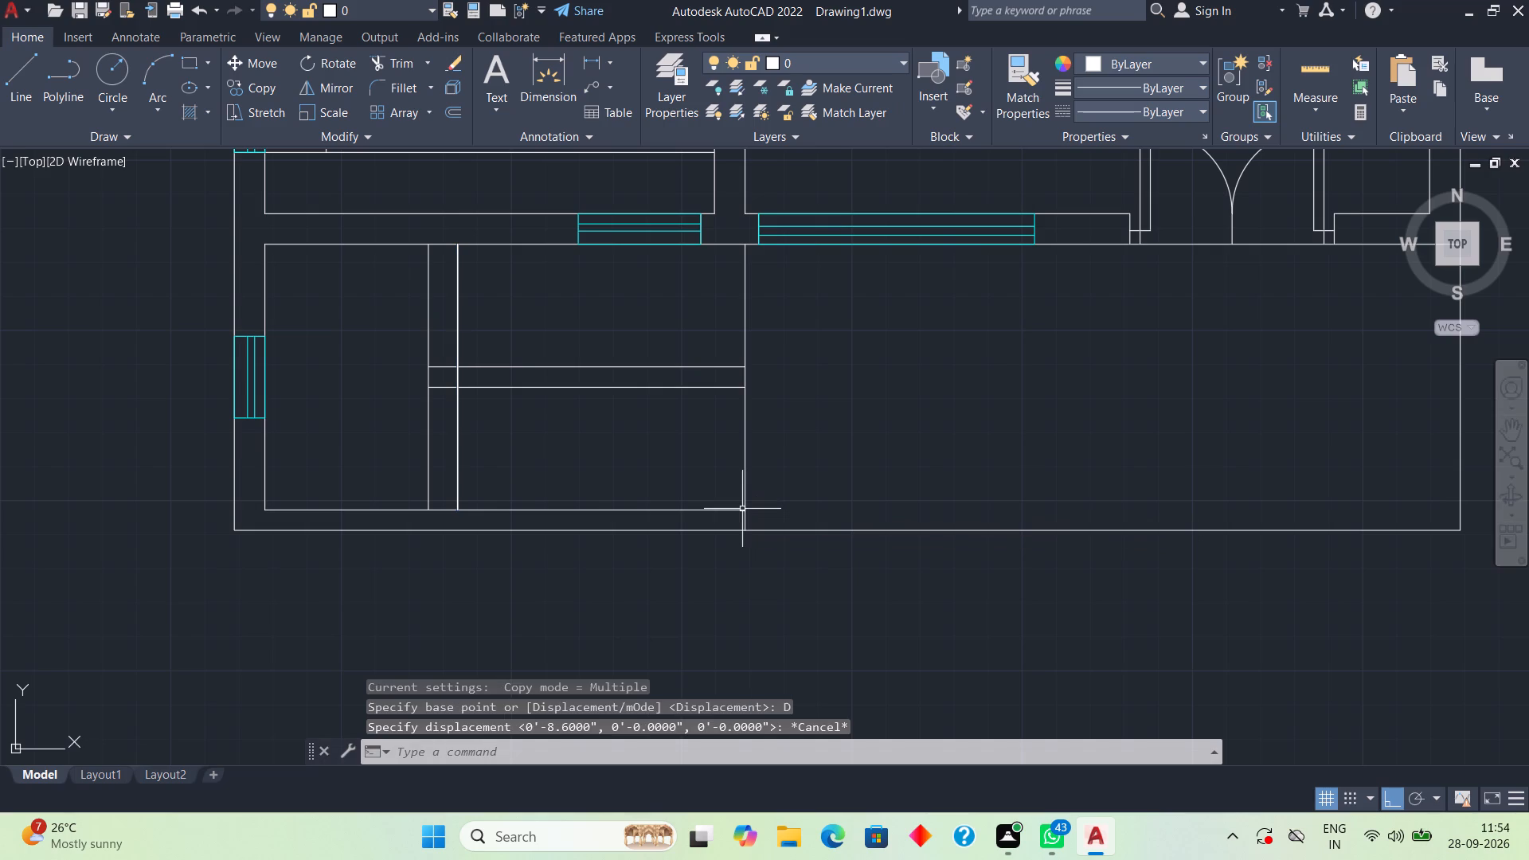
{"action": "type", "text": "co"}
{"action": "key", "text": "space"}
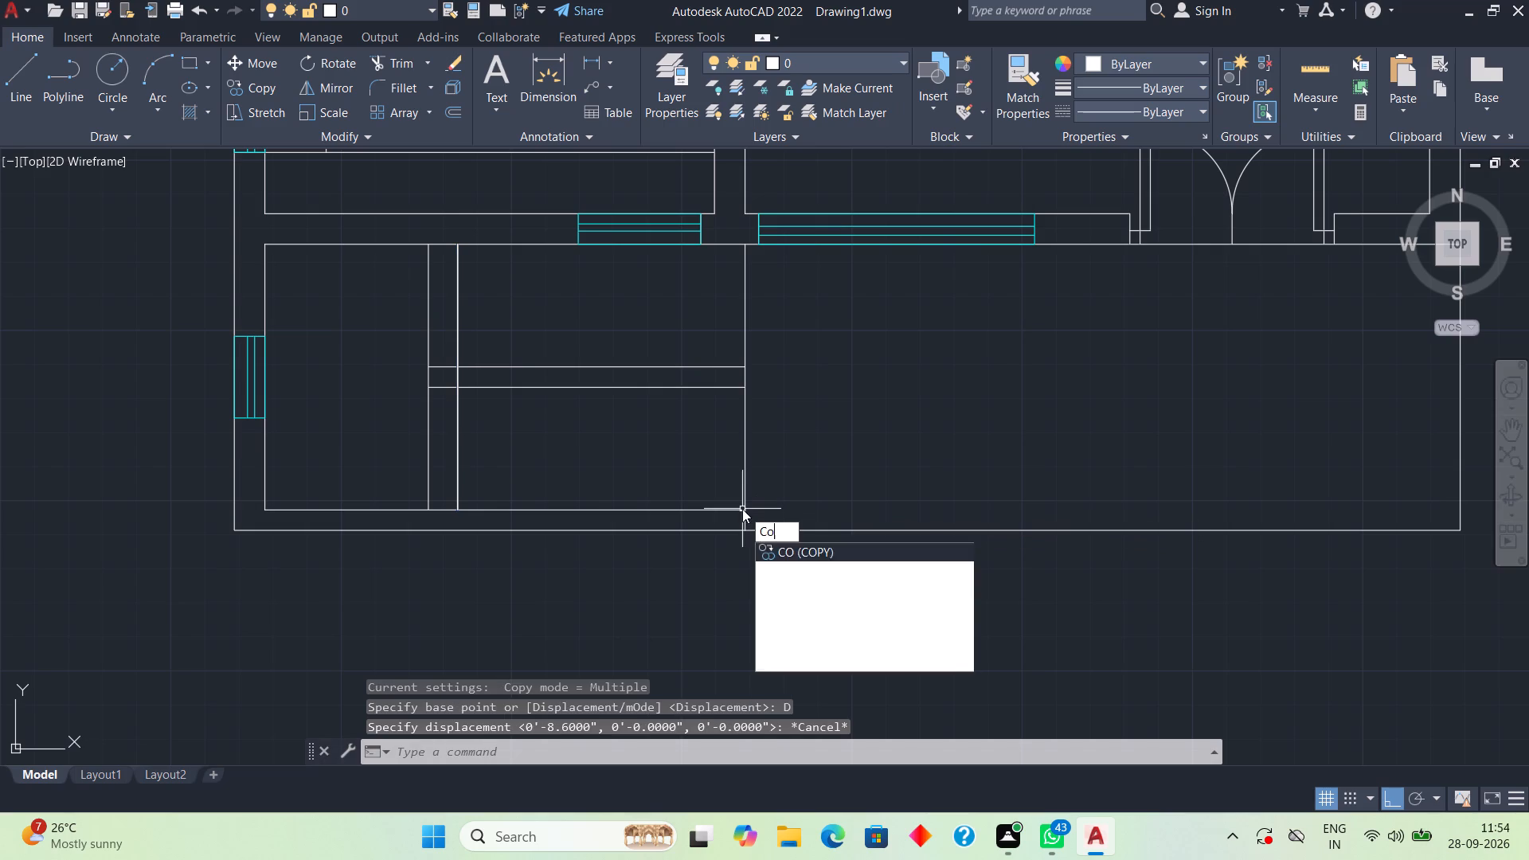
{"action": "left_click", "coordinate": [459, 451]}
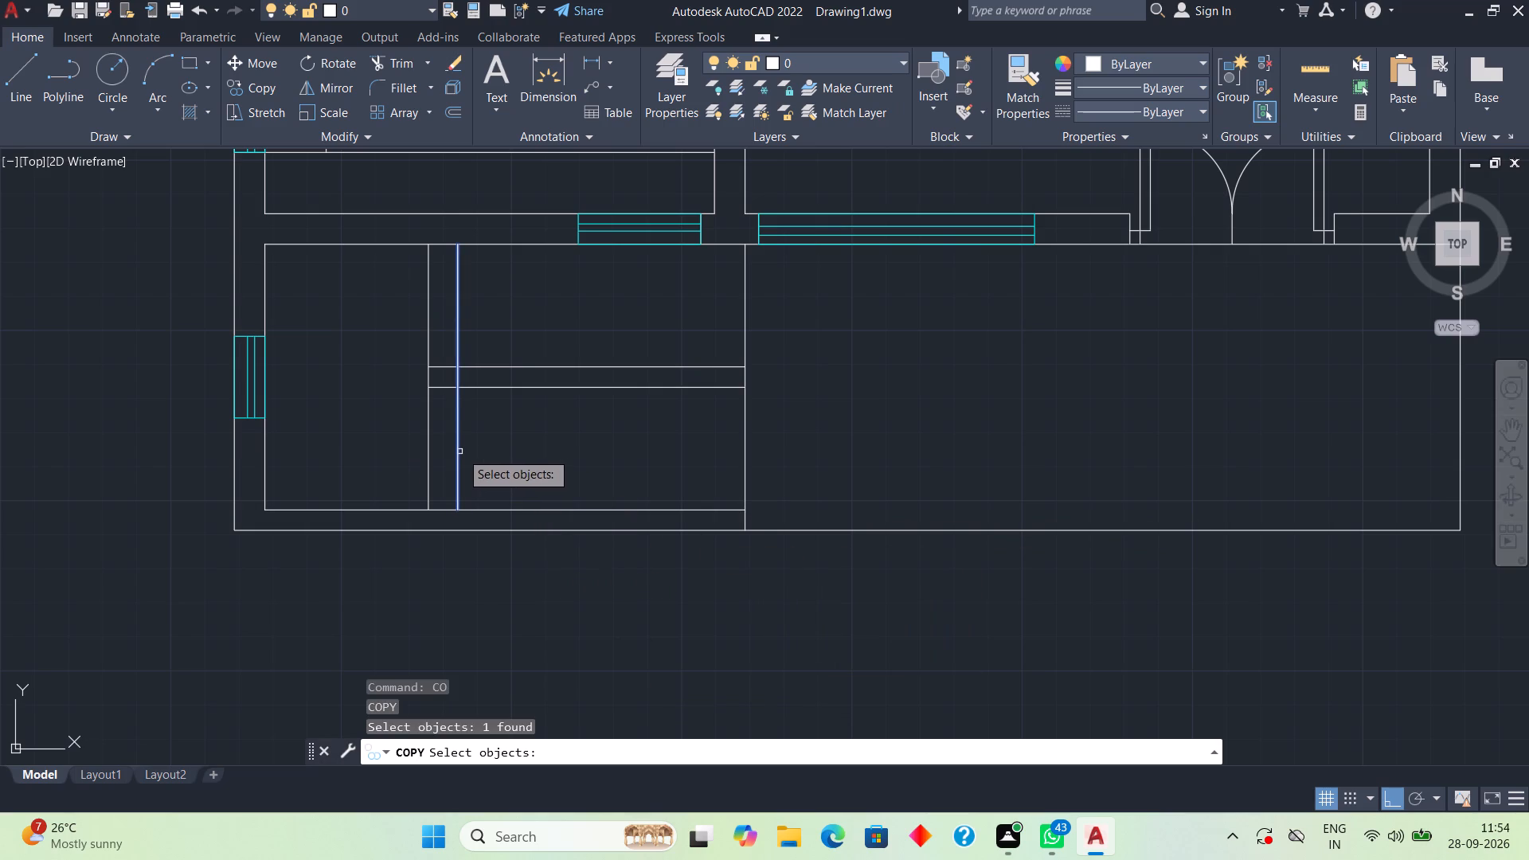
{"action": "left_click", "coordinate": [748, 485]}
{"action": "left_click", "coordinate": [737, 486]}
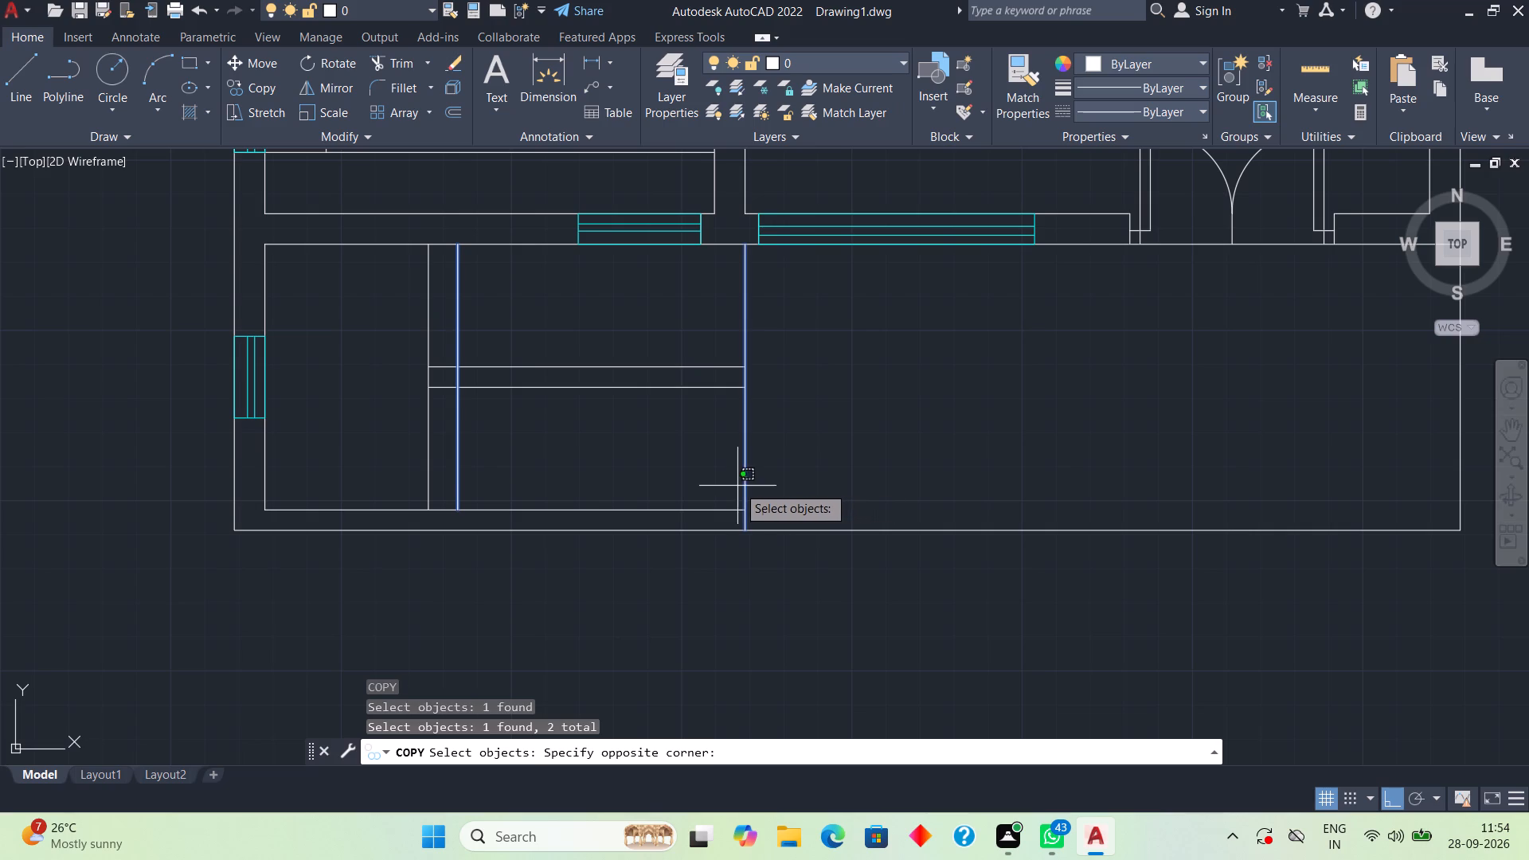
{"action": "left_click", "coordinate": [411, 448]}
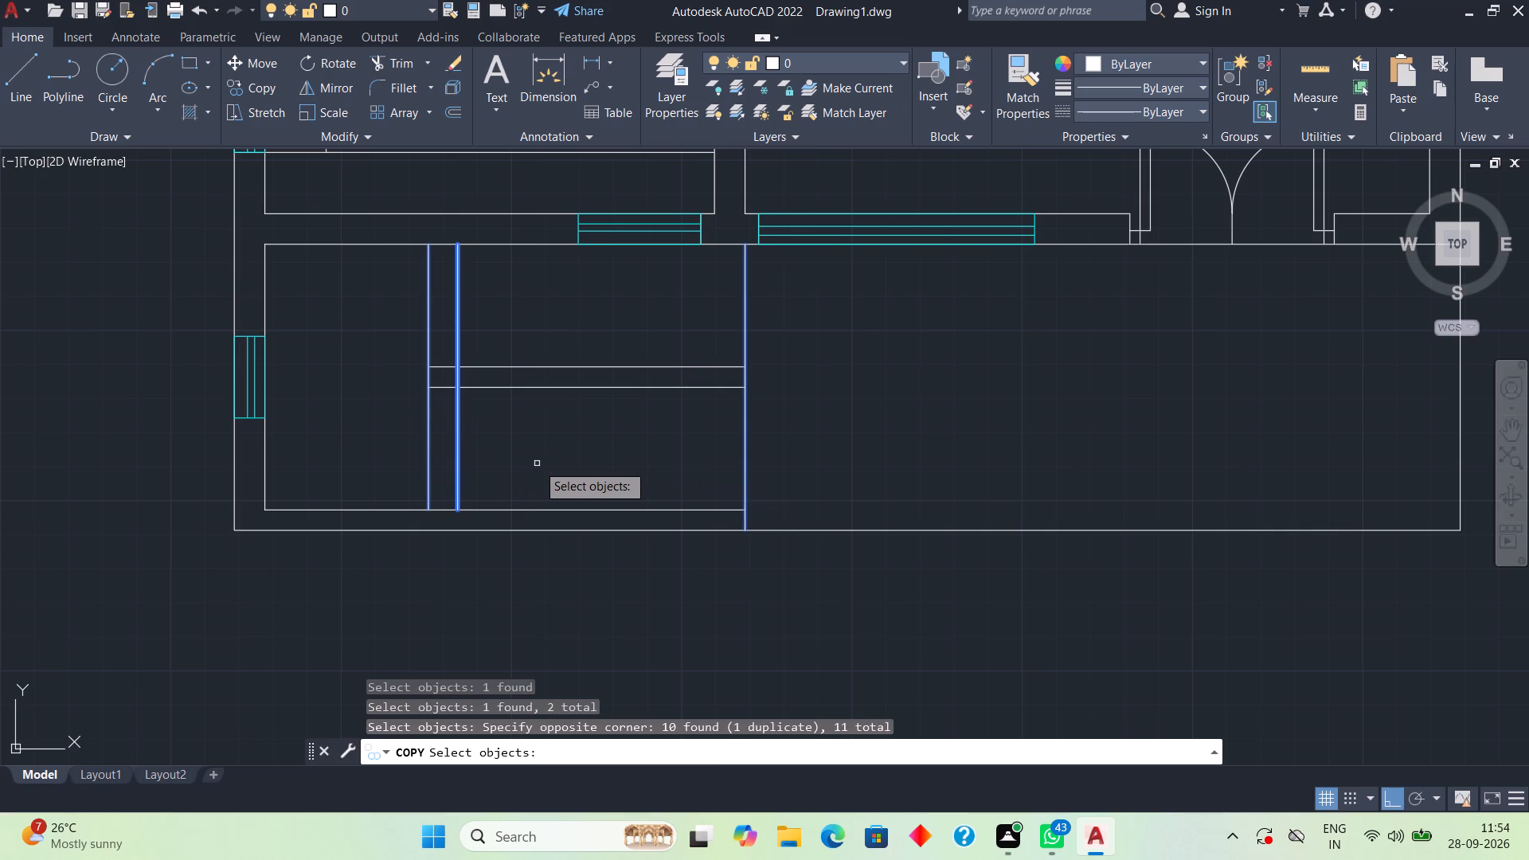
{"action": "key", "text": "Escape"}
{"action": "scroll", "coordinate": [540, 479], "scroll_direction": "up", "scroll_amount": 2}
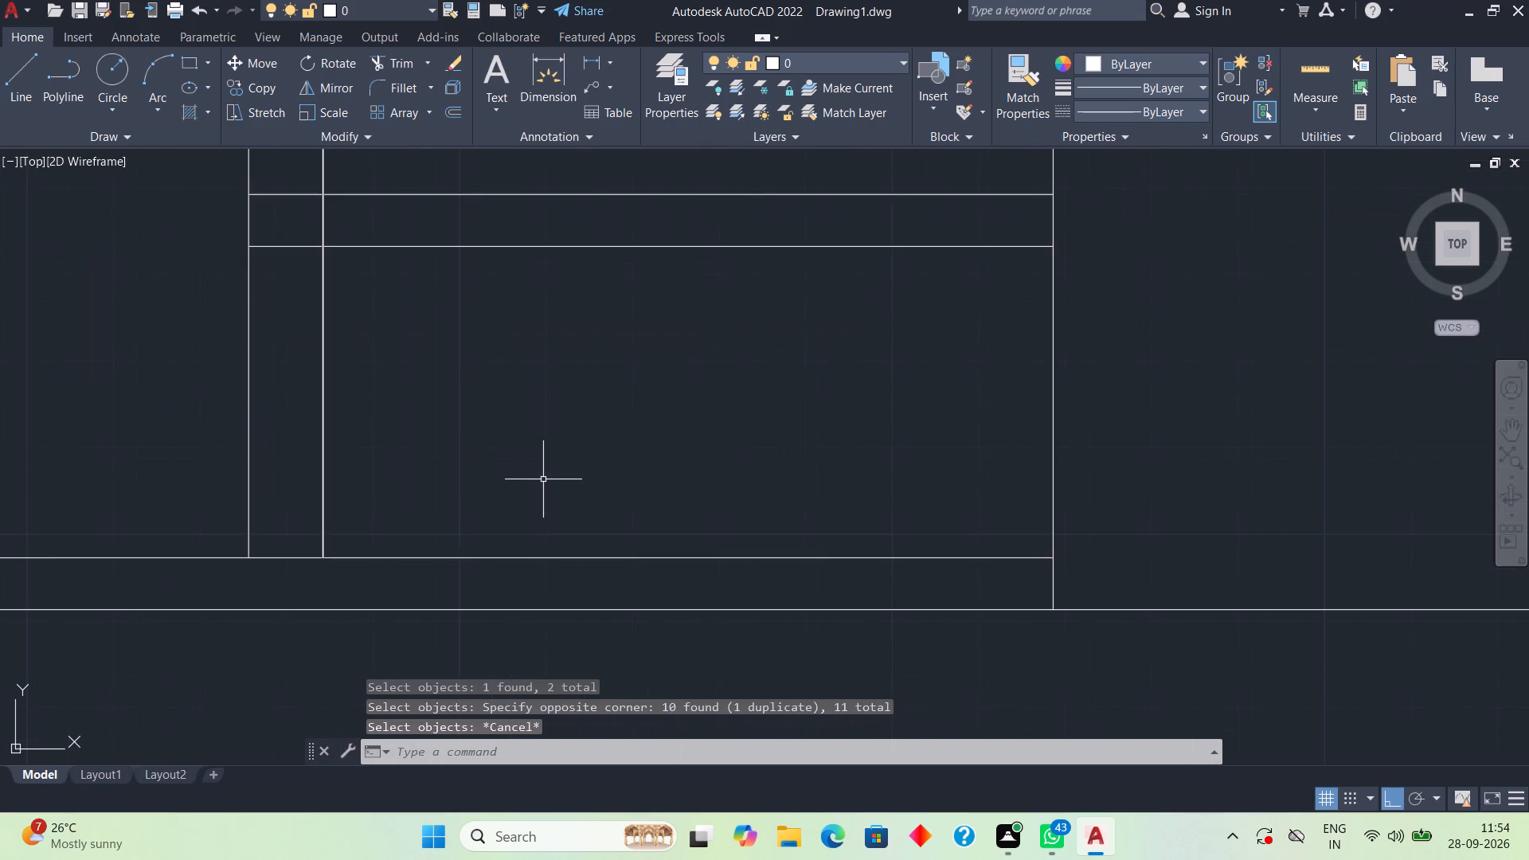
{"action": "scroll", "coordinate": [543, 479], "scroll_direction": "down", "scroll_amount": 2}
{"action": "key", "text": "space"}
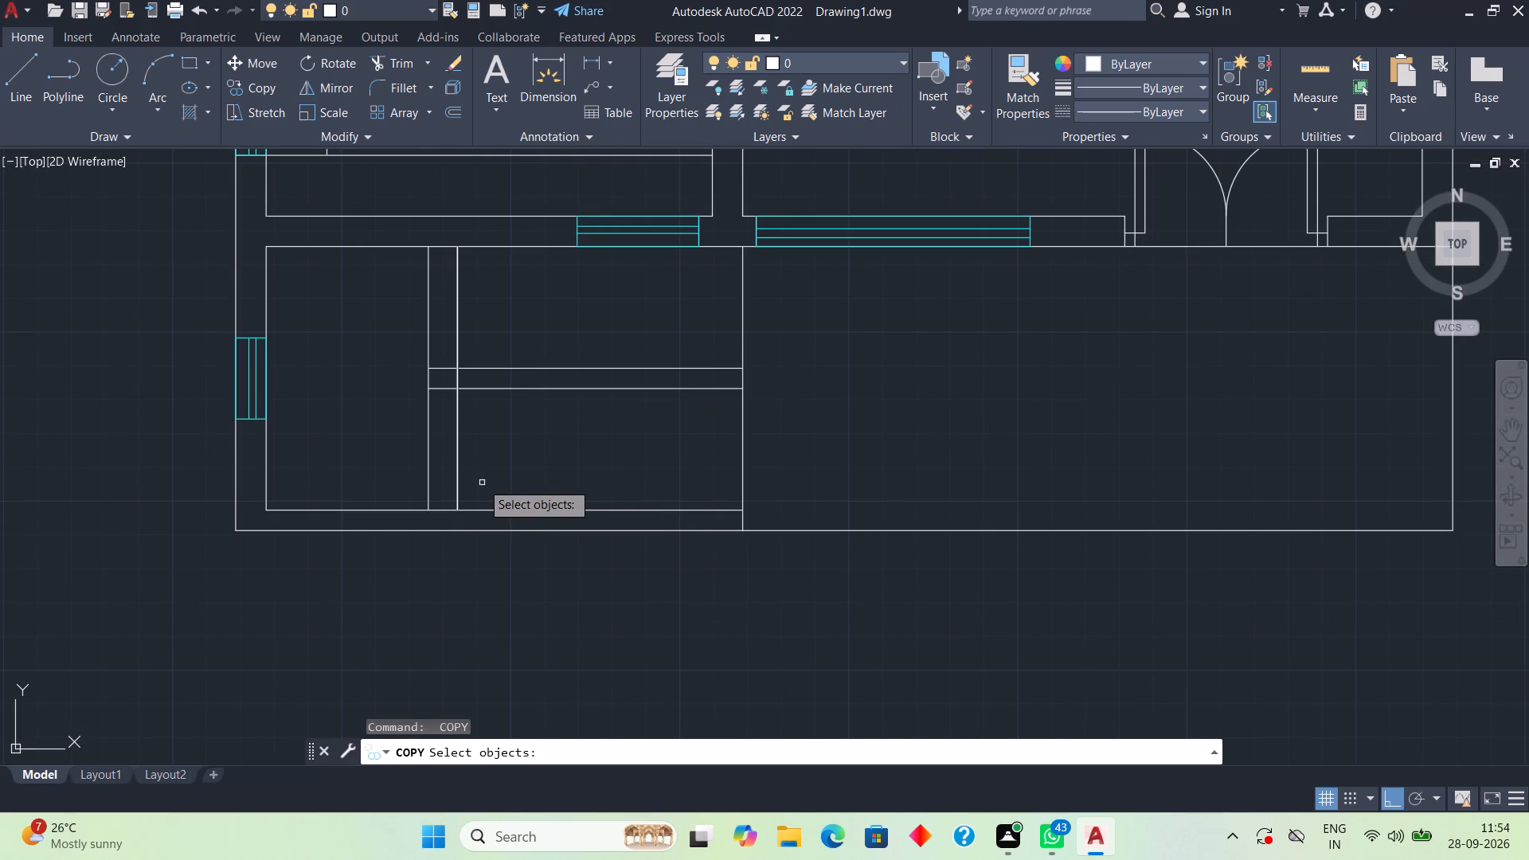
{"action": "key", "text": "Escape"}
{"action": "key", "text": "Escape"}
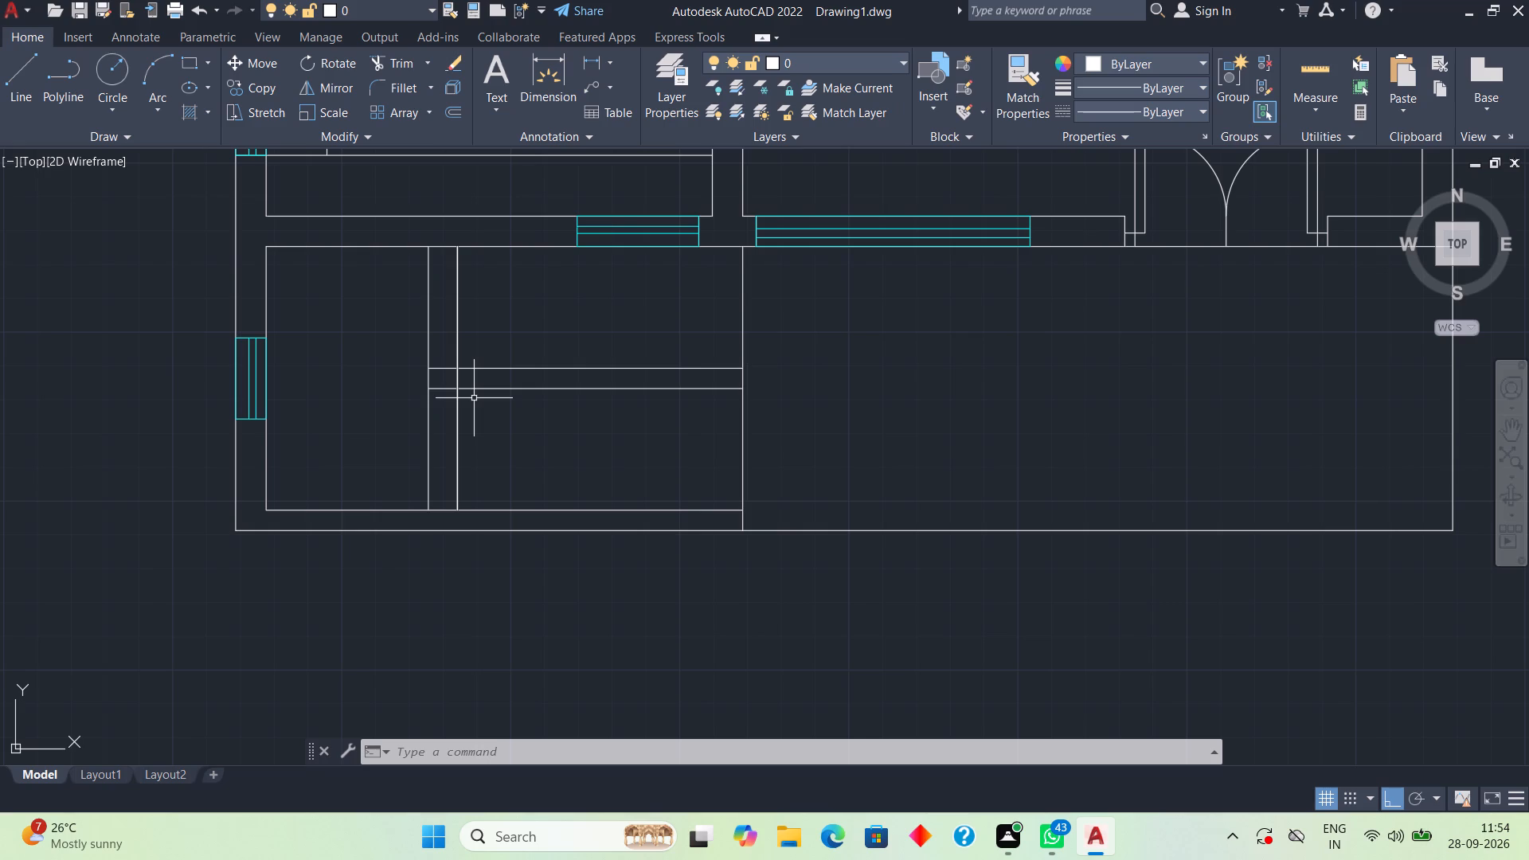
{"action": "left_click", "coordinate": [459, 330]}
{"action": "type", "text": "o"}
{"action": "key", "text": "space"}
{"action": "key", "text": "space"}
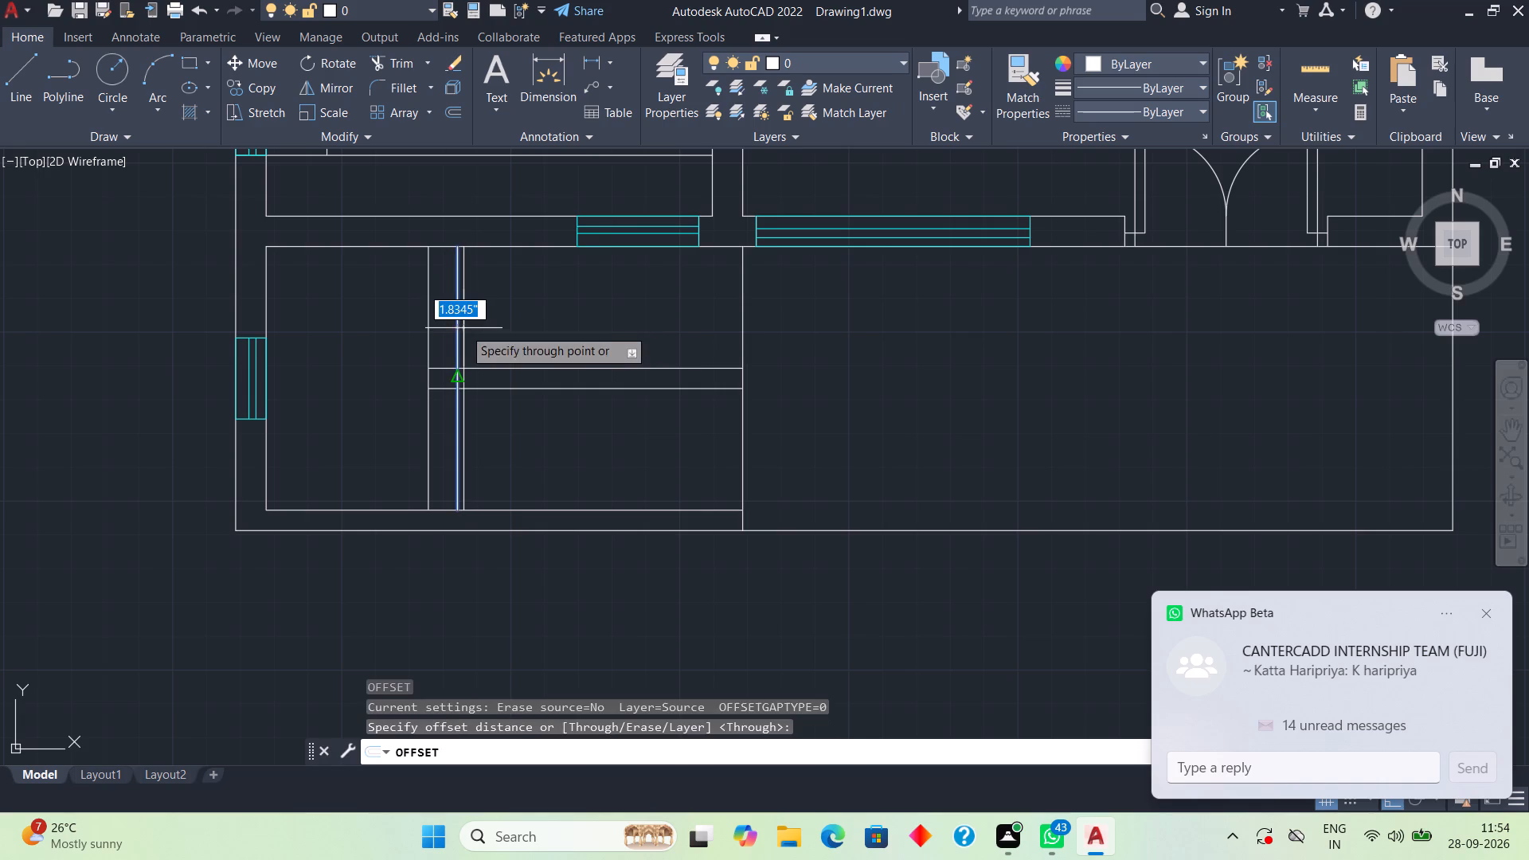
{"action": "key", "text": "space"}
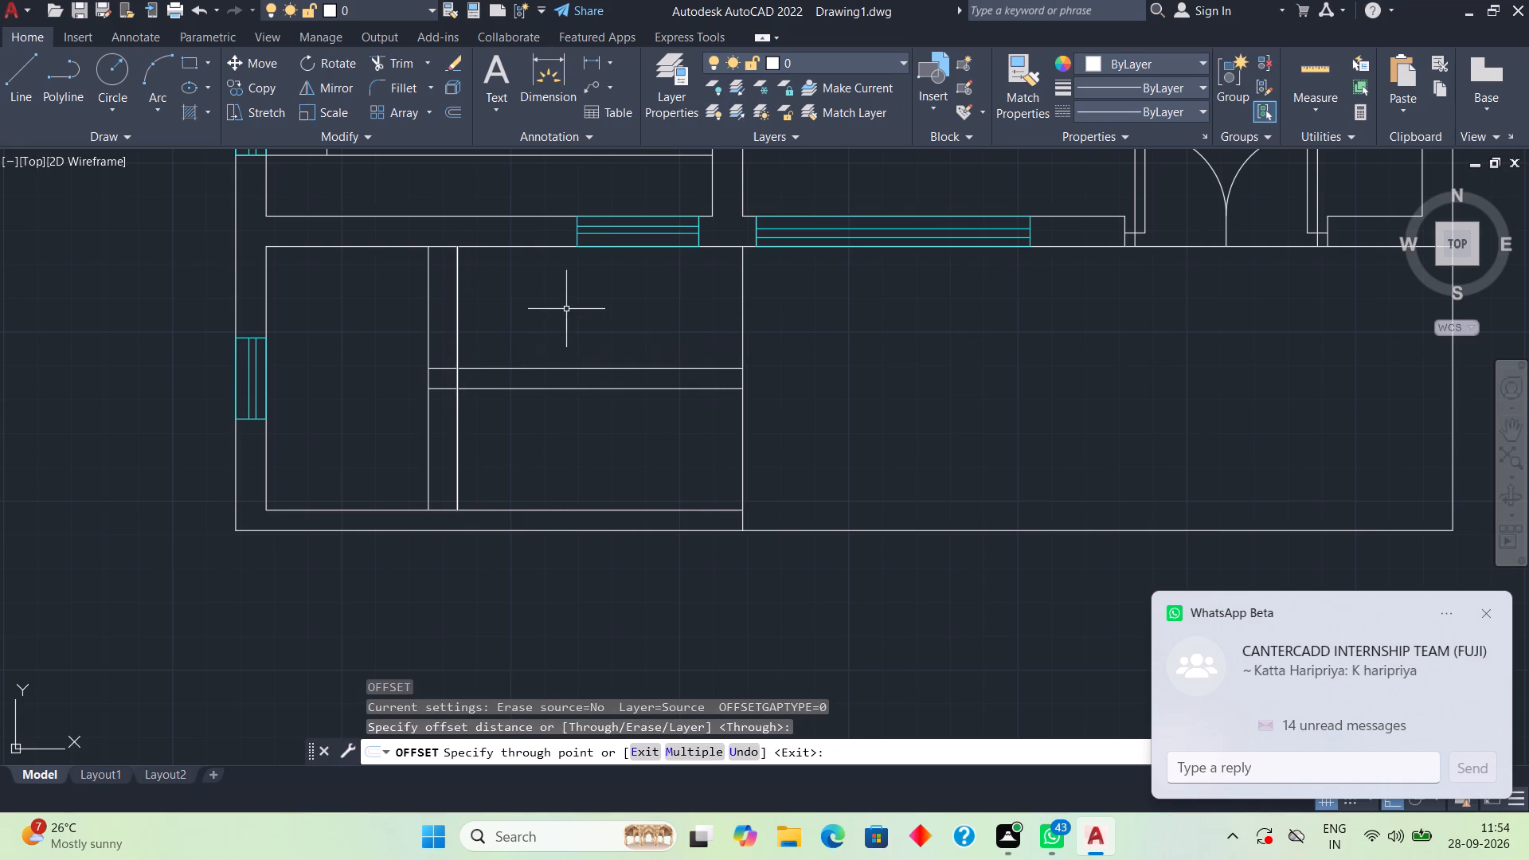
Offset the copied vertical line 8.7" toward the compartment's far end, and offset the resulting line by another 8.7".
{"action": "key", "text": "o"}
{"action": "key", "text": "space"}
{"action": "key", "text": "space"}
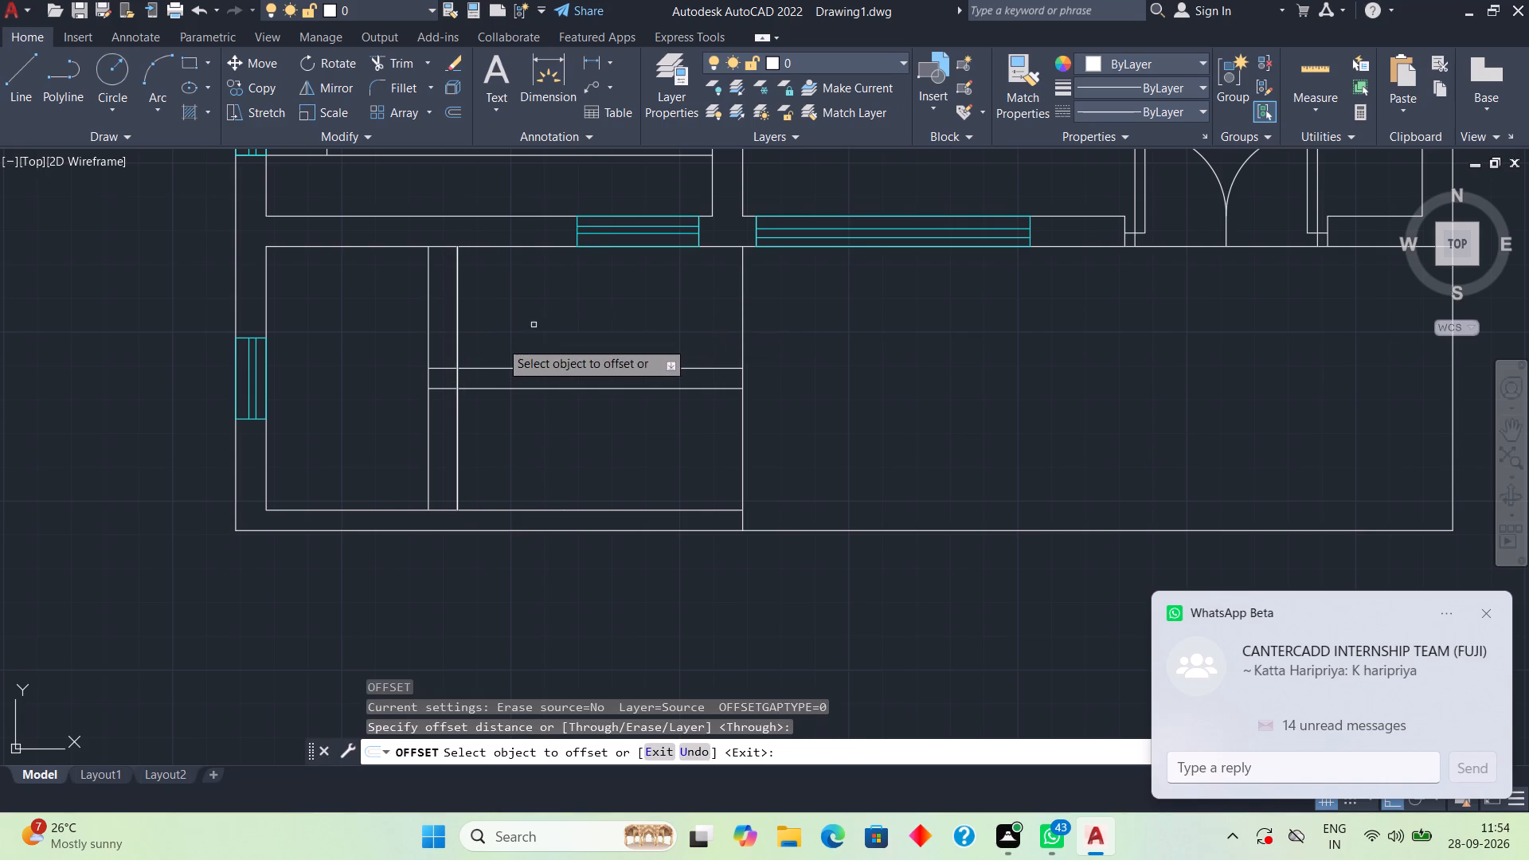
{"action": "left_click", "coordinate": [458, 351]}
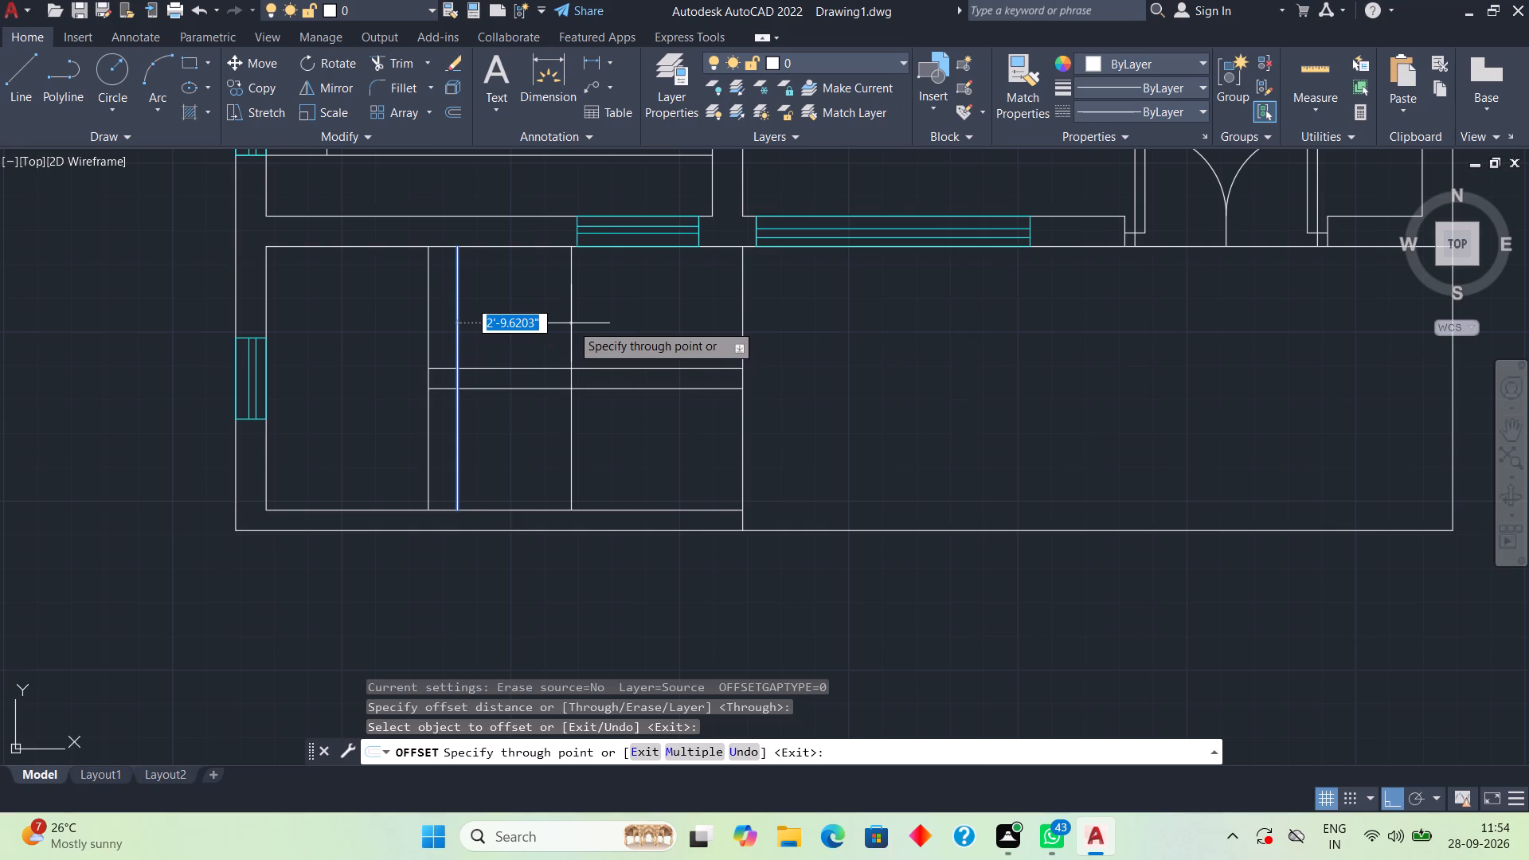
{"action": "type", "text": "8.7\""}
{"action": "key", "text": "Return"}
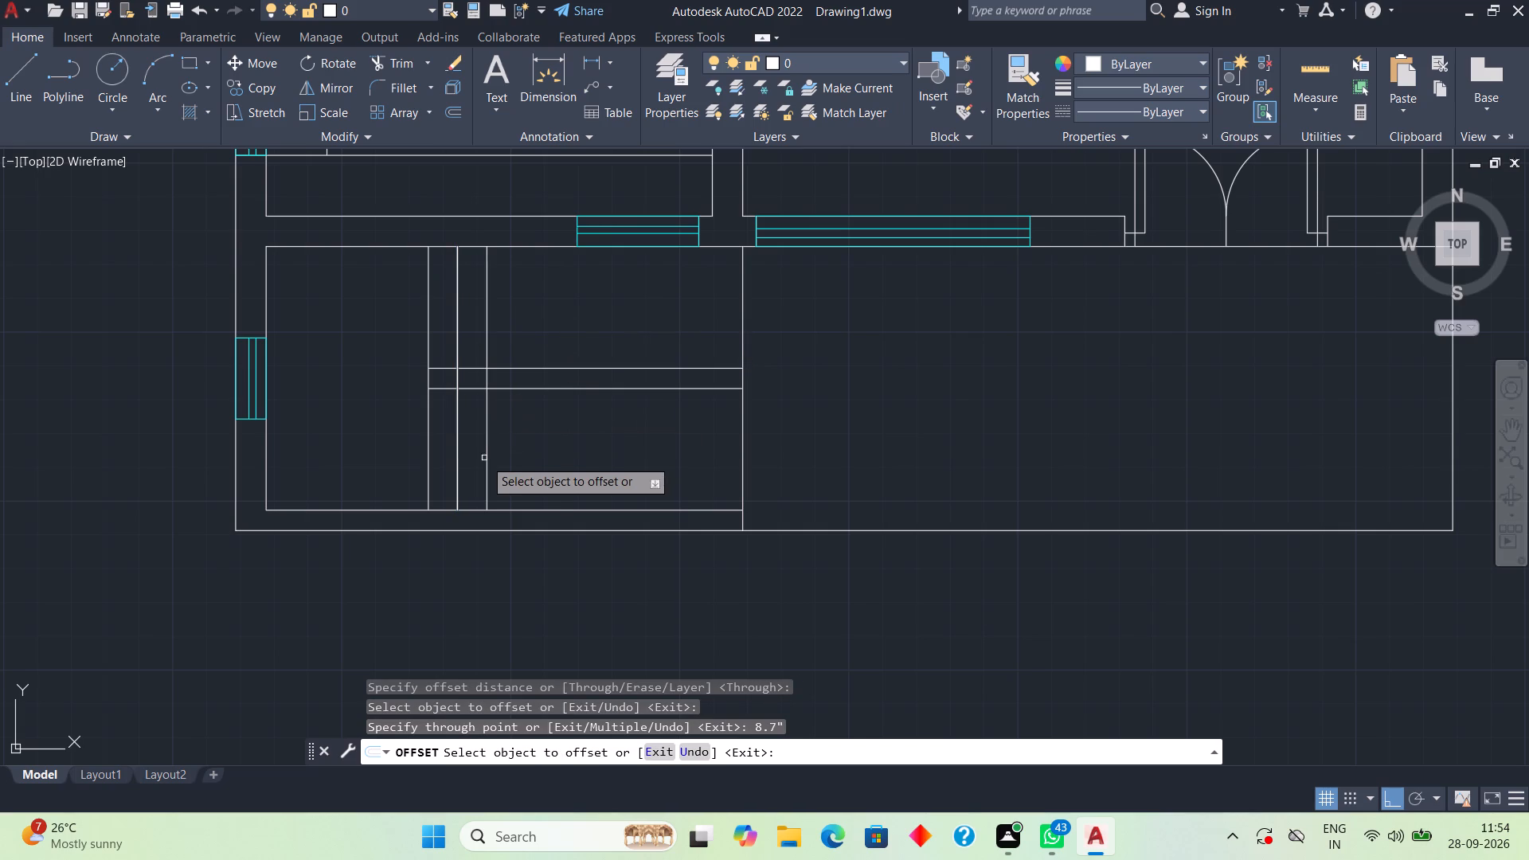
{"action": "left_click", "coordinate": [490, 483]}
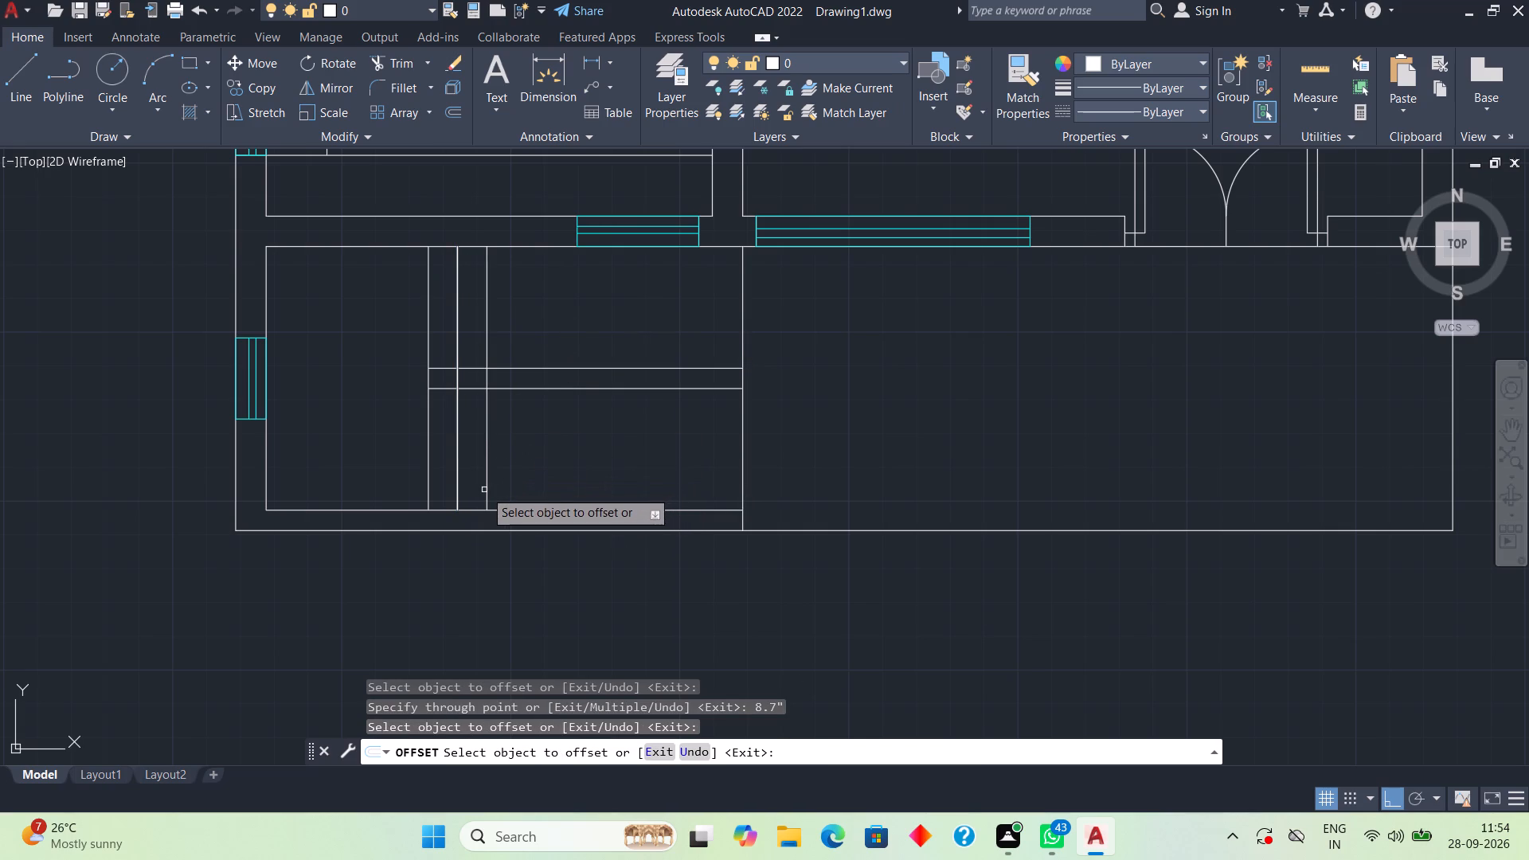
{"action": "left_click", "coordinate": [484, 490]}
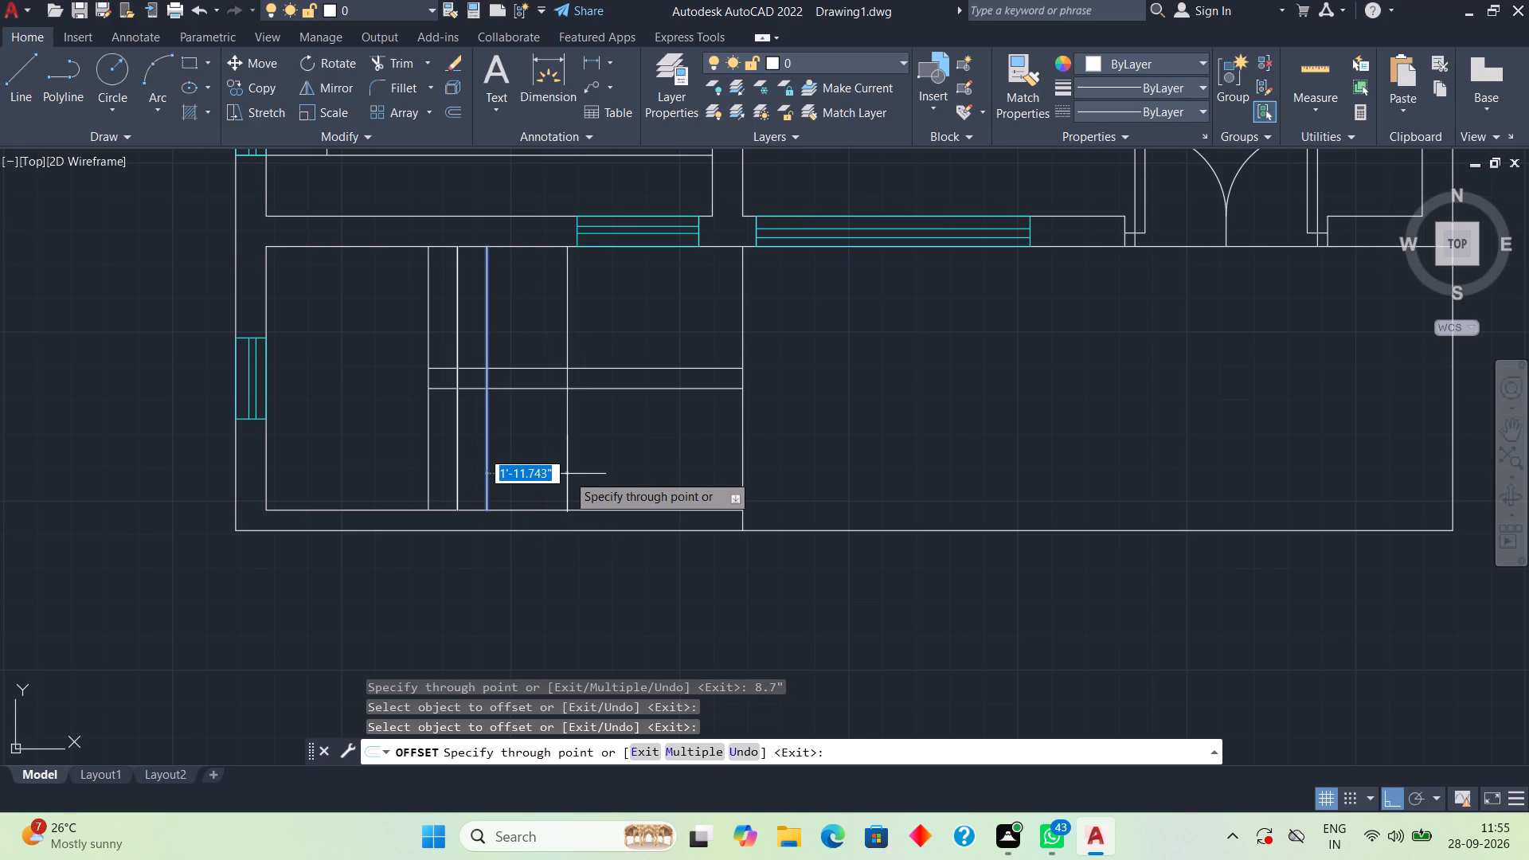
{"action": "type", "text": "8.7\""}
{"action": "key", "text": "Return"}
Add two more vertical lines toward the compartment's far end, each offset 8.7" from the preceding line.
{"action": "scroll", "coordinate": [567, 474], "scroll_direction": "up", "scroll_amount": 1}
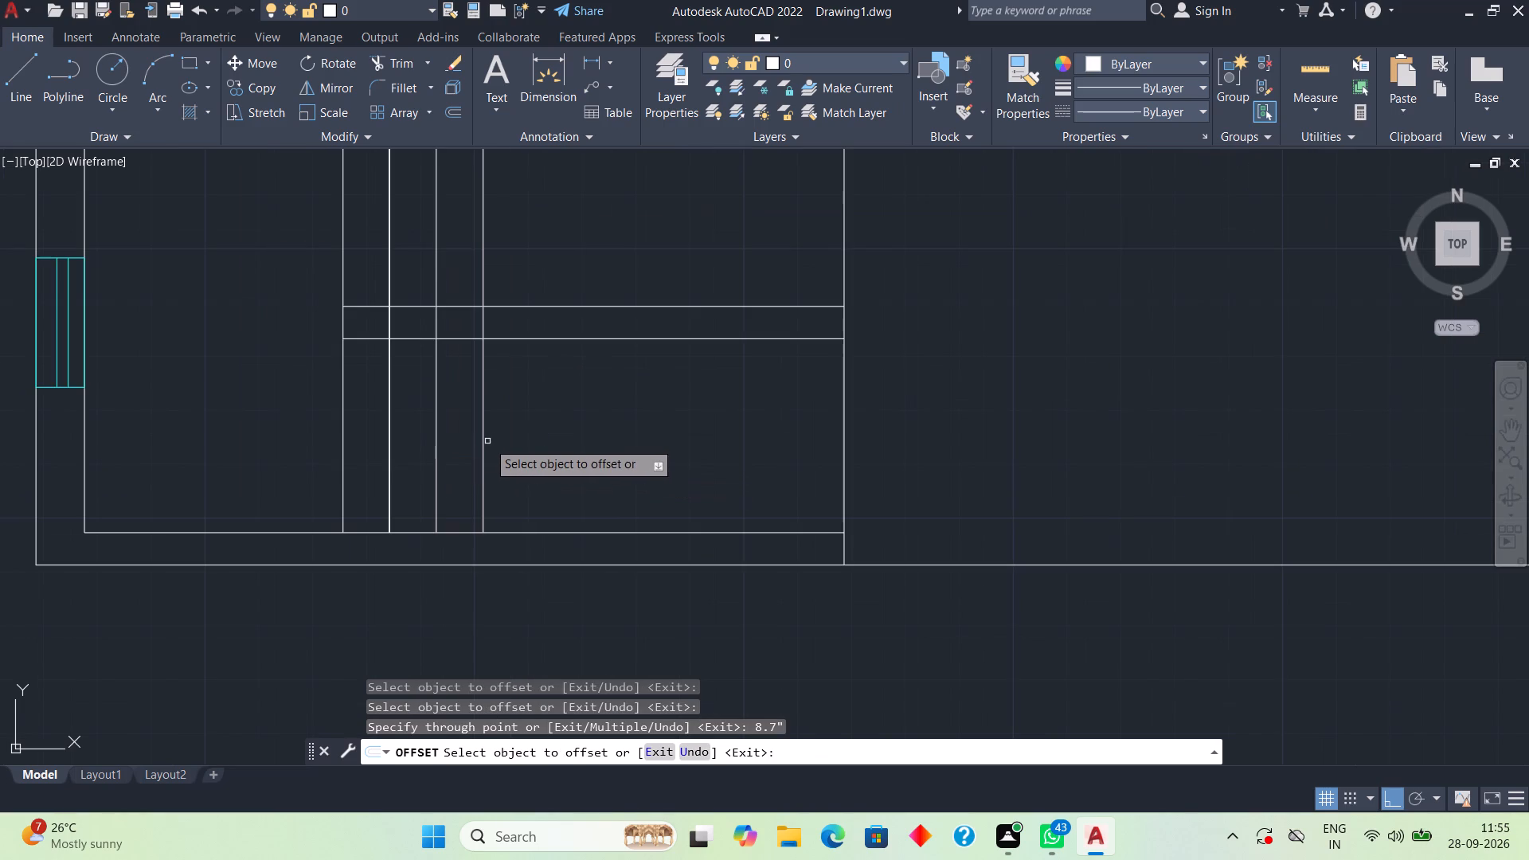
{"action": "left_click", "coordinate": [482, 459]}
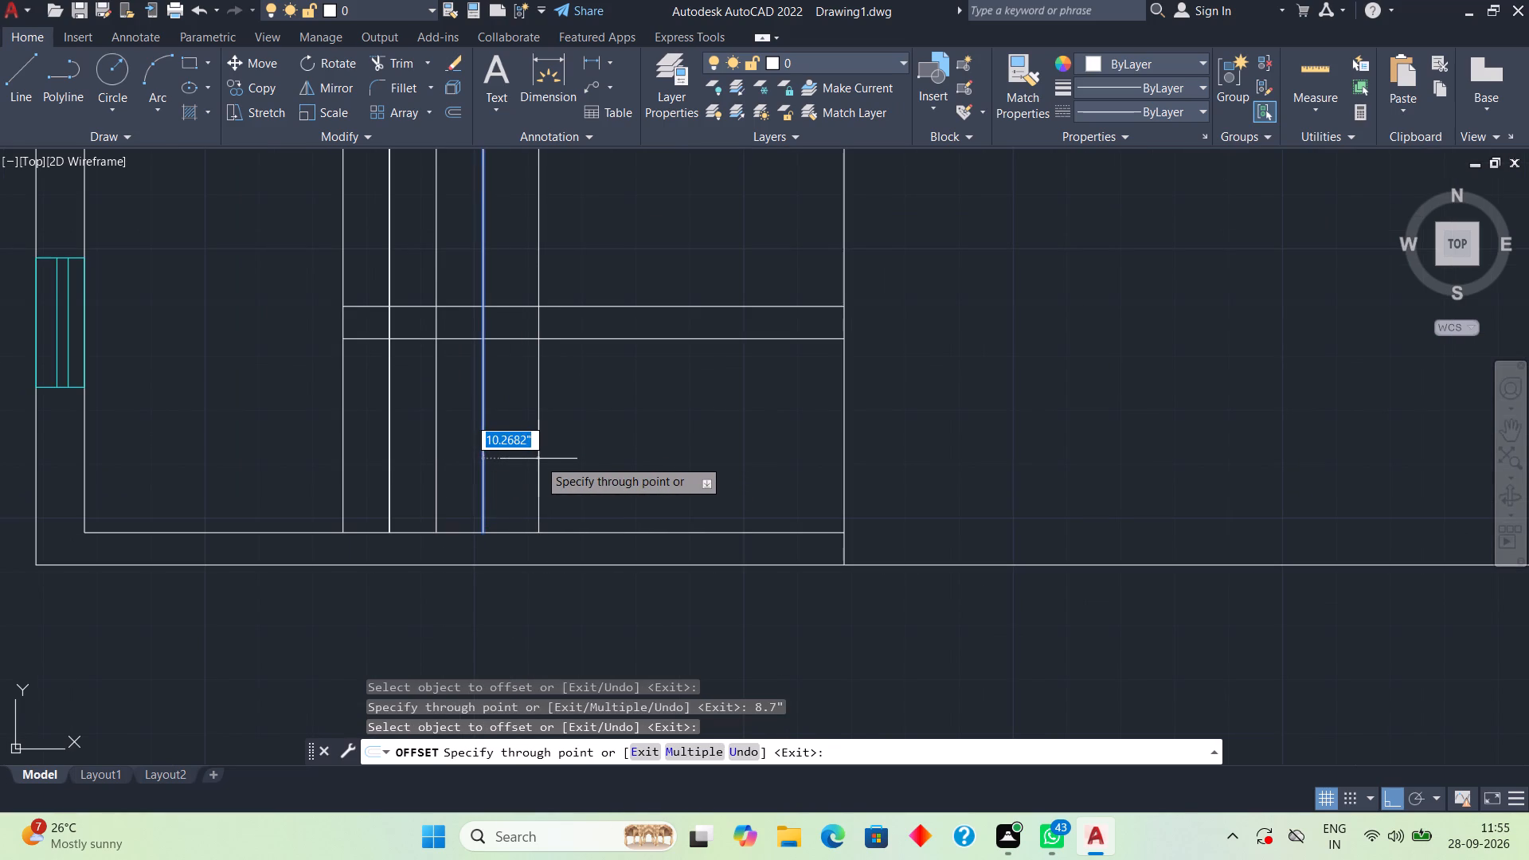
{"action": "key", "text": "8"}
{"action": "type", "text": ".7\""}
{"action": "key", "text": "Return"}
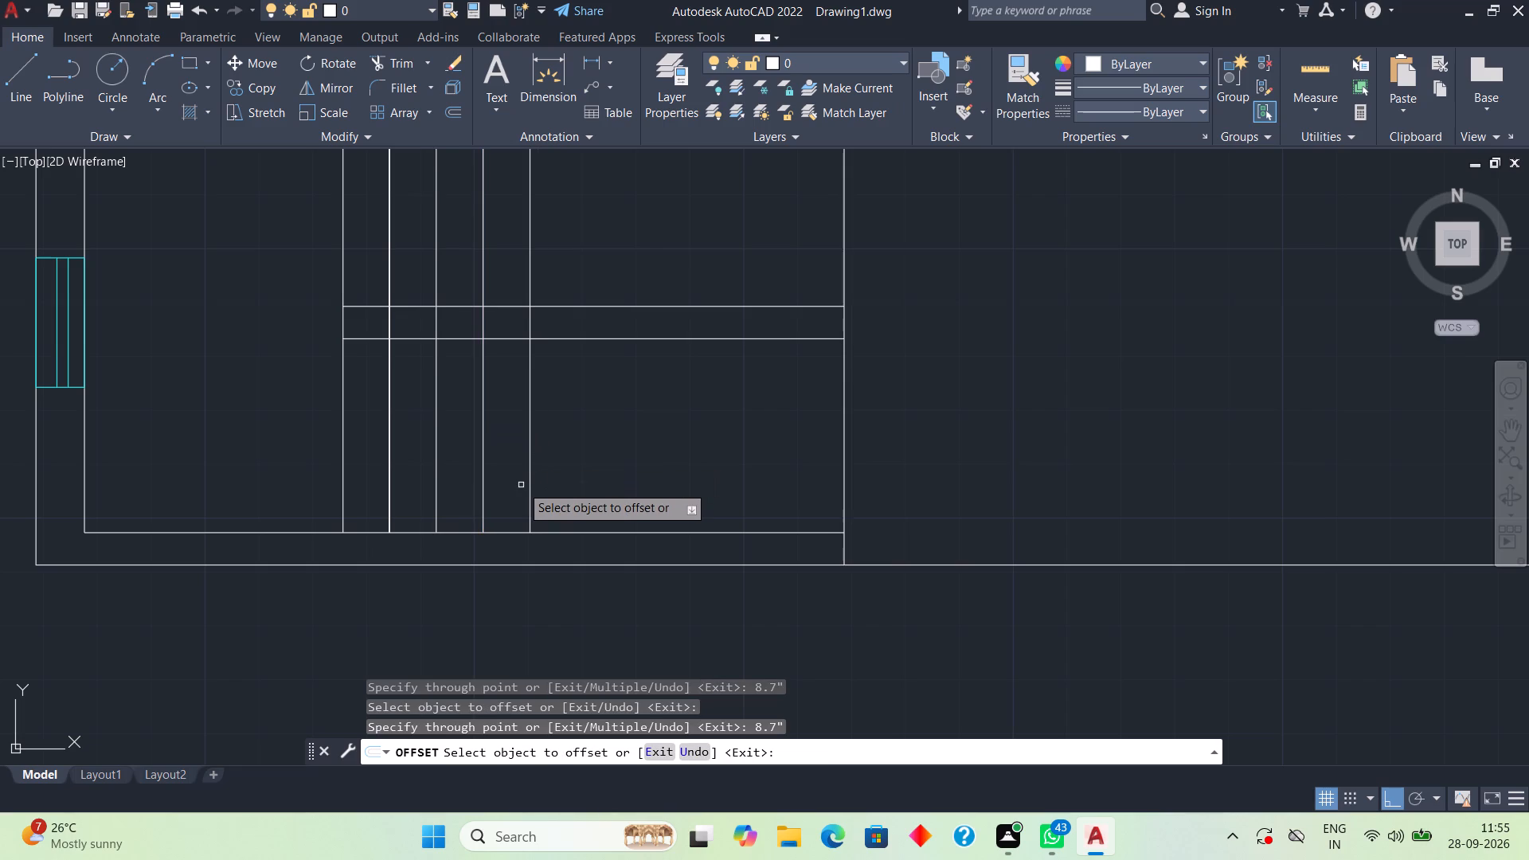
{"action": "left_click", "coordinate": [531, 472]}
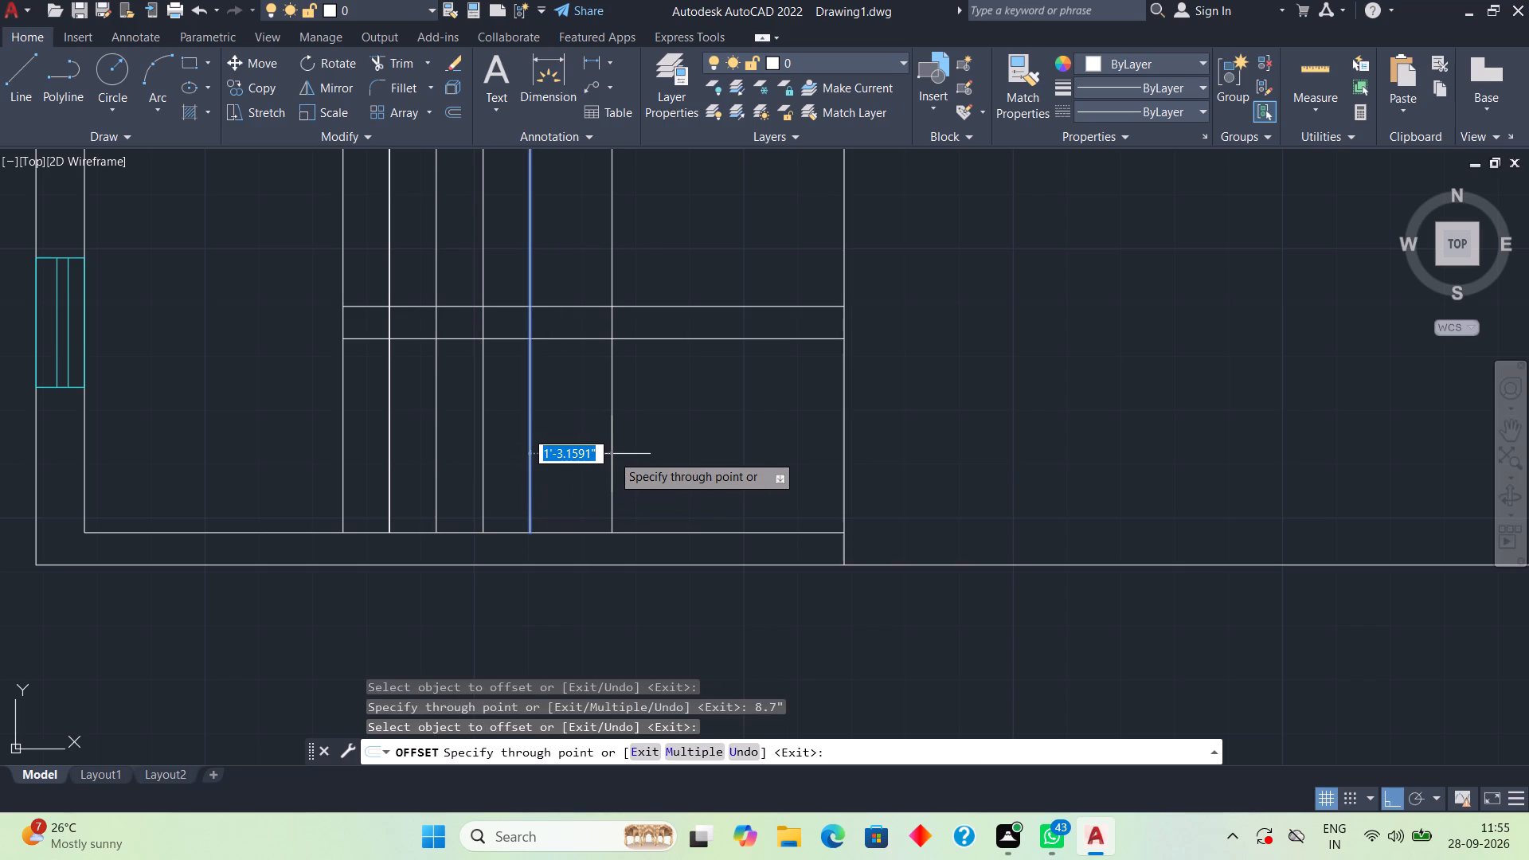
{"action": "type", "text": "8.7\""}
{"action": "key", "text": "Return"}
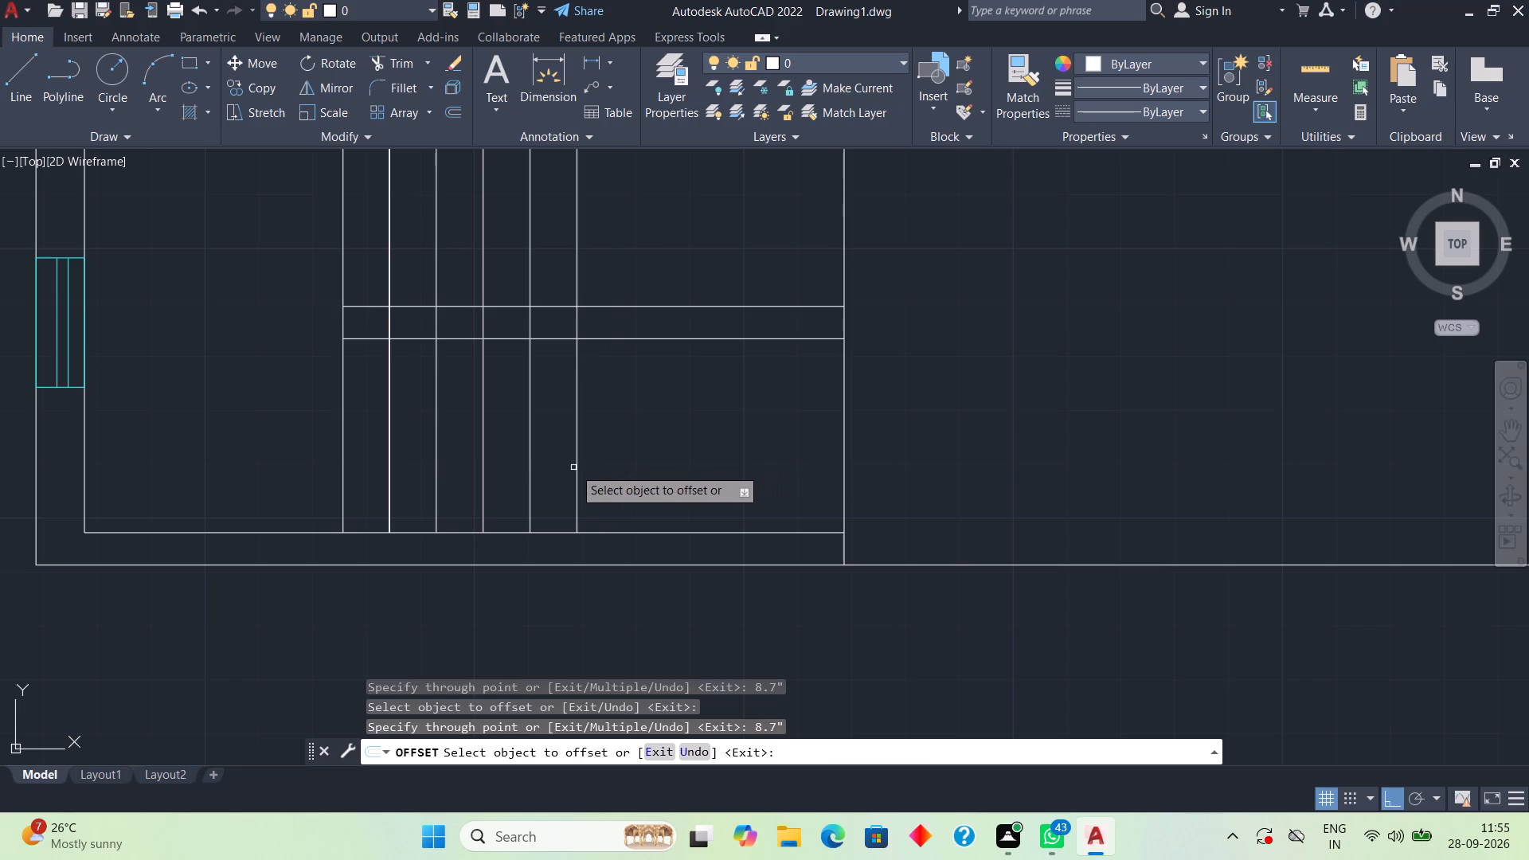
Continue the tread series with two further vertical lines, each offset 8.7" from the last one.
{"action": "left_click", "coordinate": [577, 466]}
{"action": "type", "text": "8."}
{"action": "type", "text": "7\""}
{"action": "key", "text": "Return"}
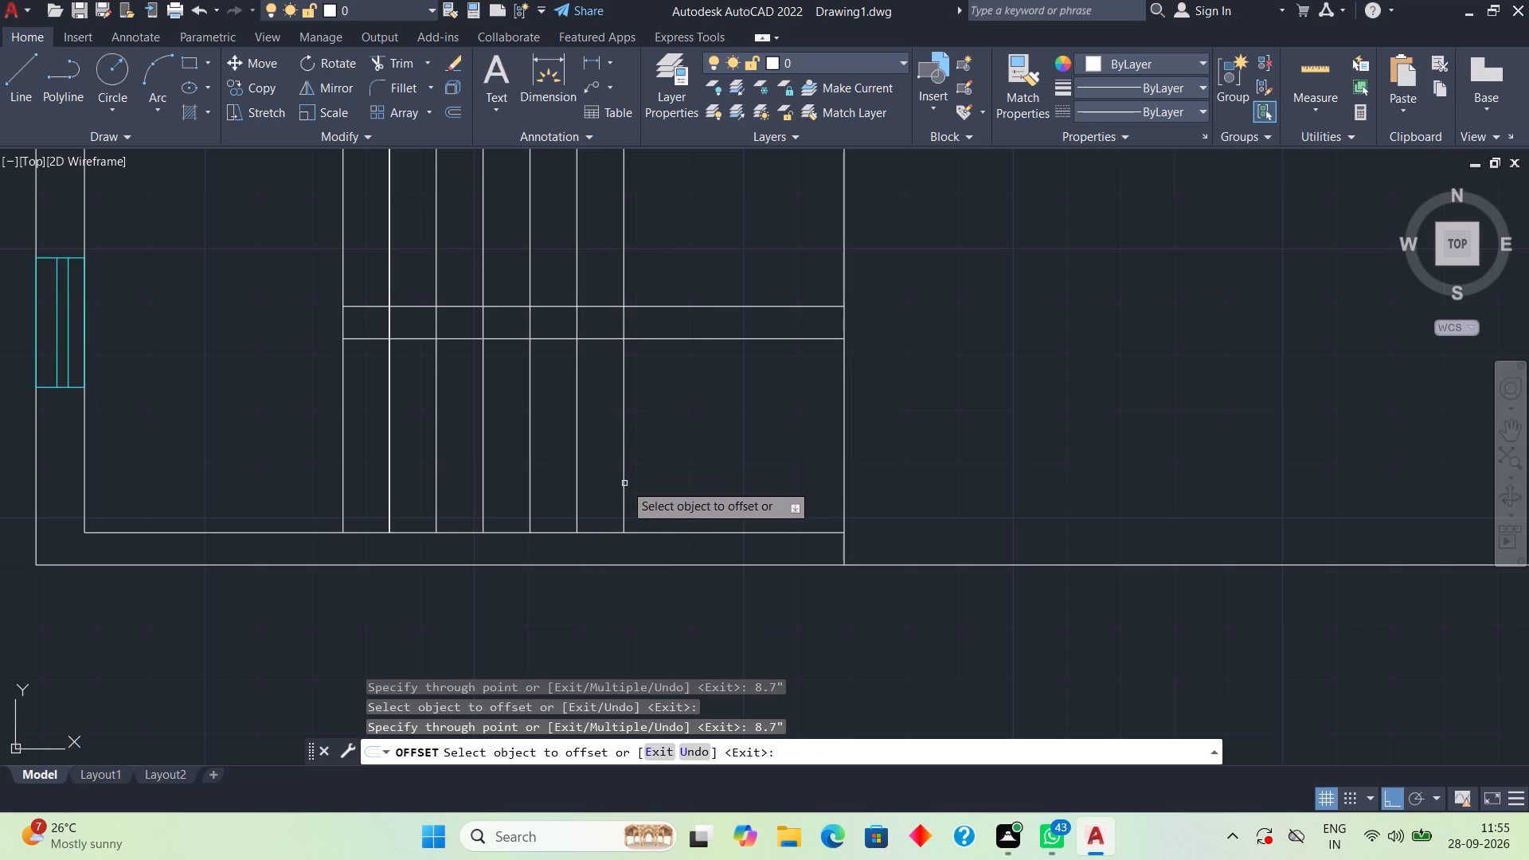
{"action": "left_click", "coordinate": [623, 483]}
{"action": "type", "text": "8.7\""}
{"action": "key", "text": "Return"}
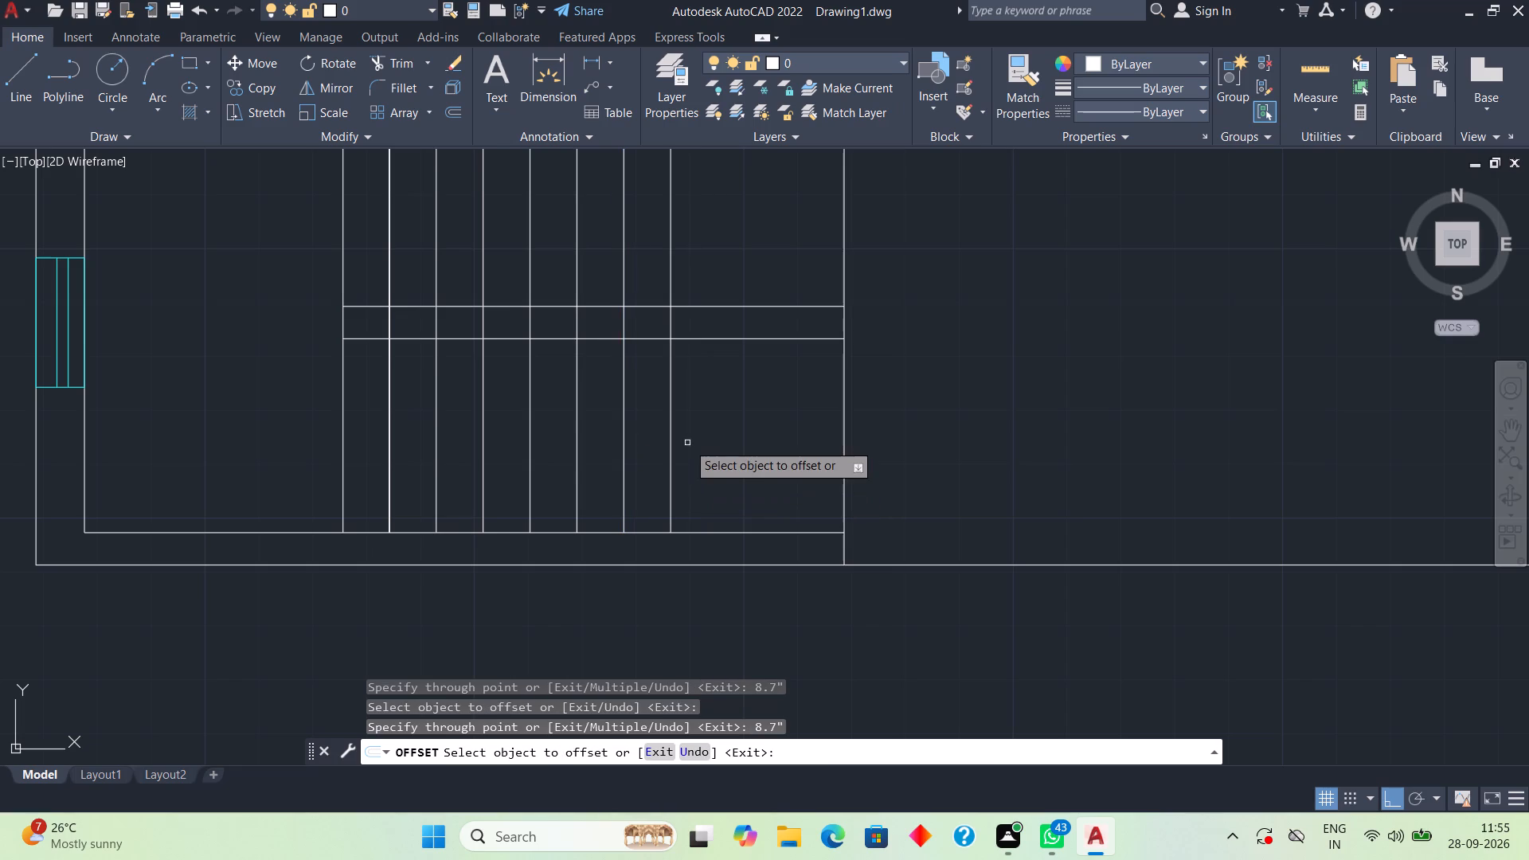
Add two more vertical tread lines toward the compartment's far end, each offset 8.7" from the preceding line.
{"action": "left_click", "coordinate": [674, 493]}
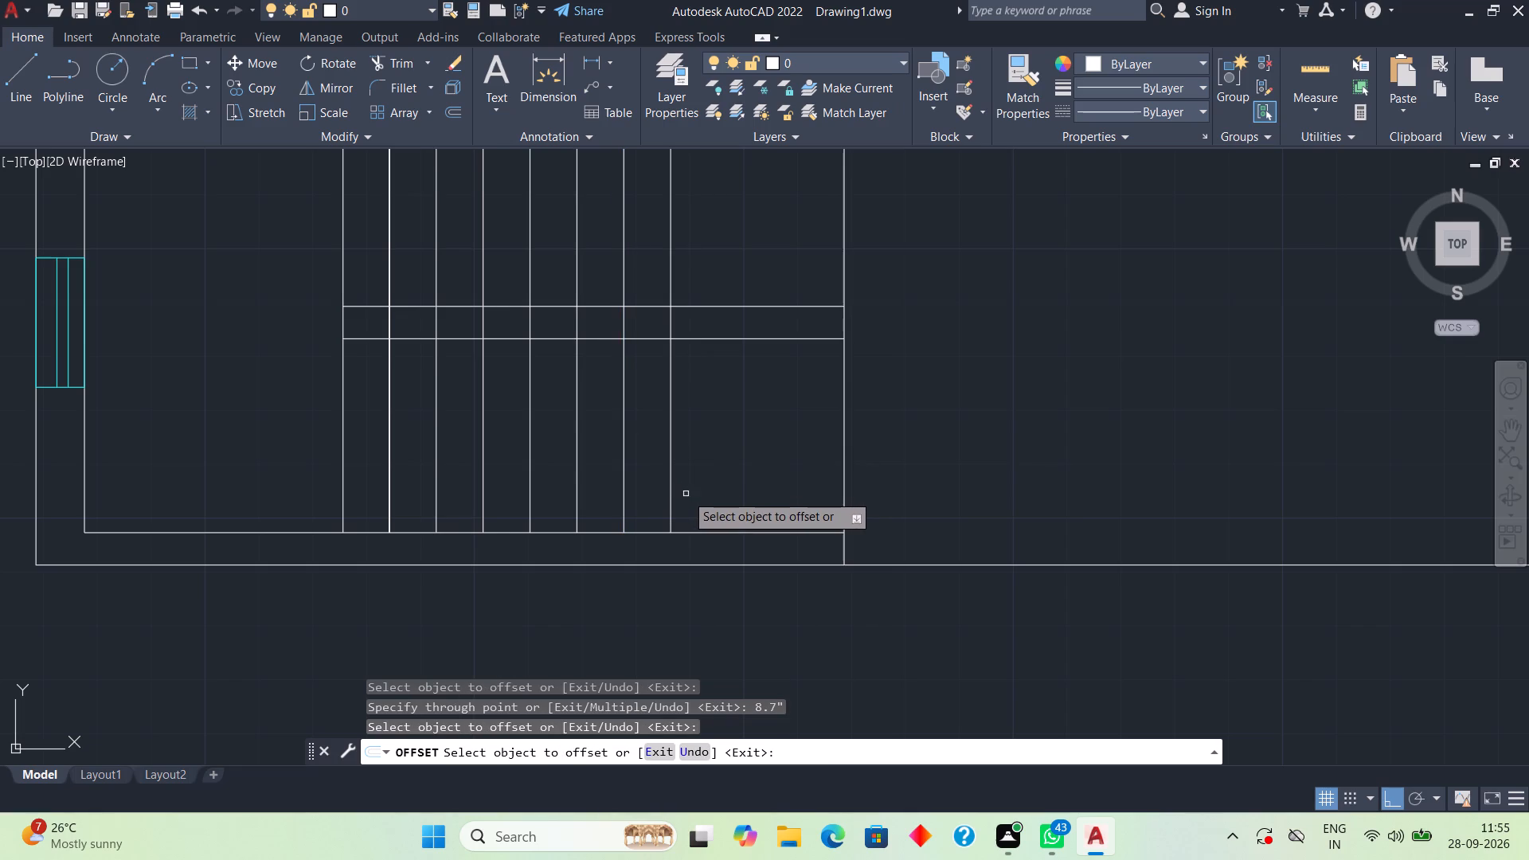
{"action": "left_click", "coordinate": [673, 504]}
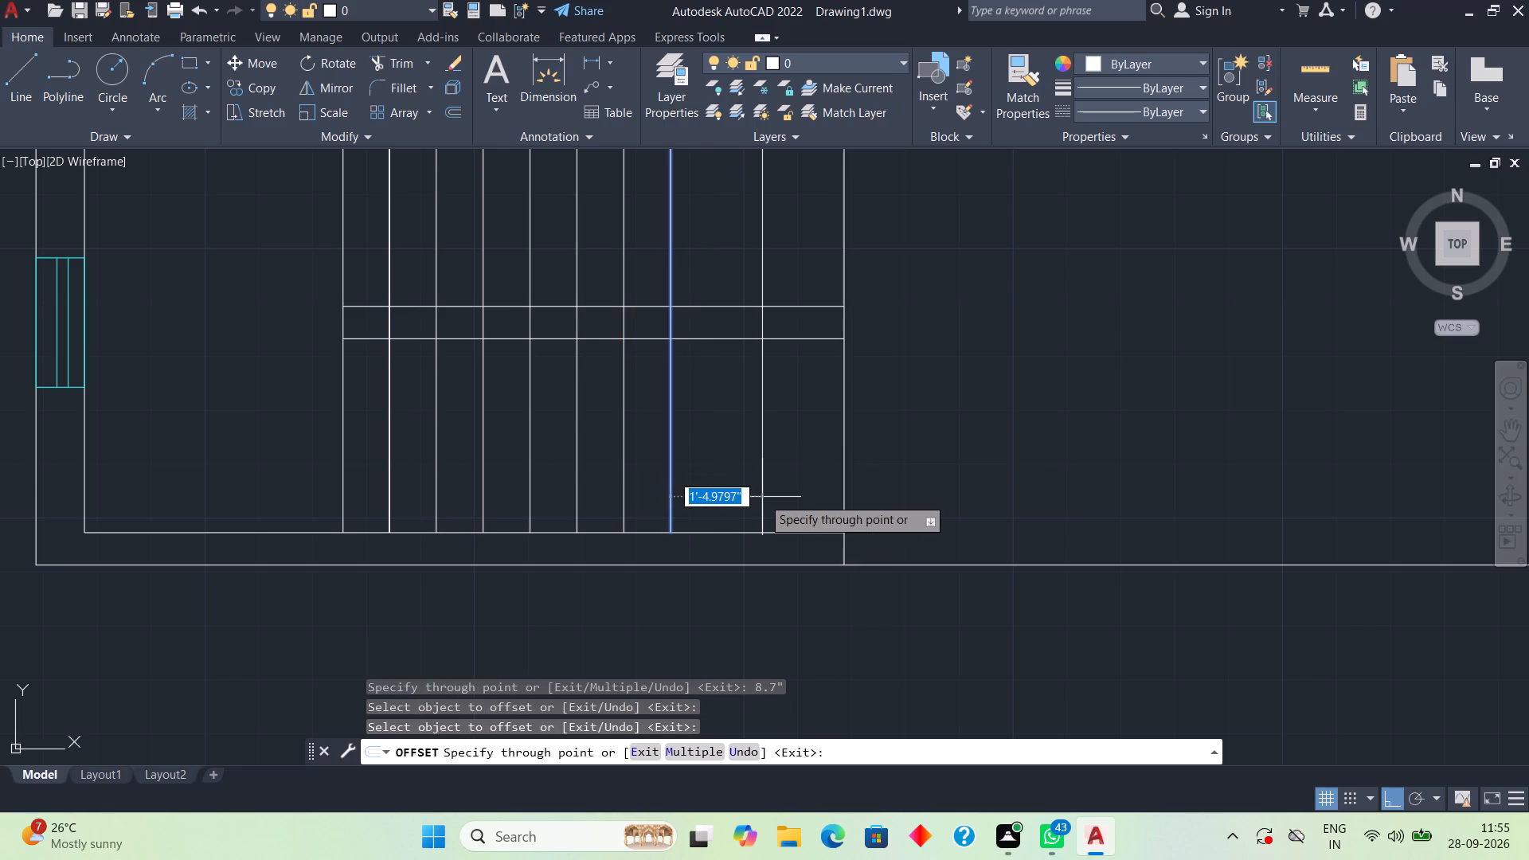
{"action": "type", "text": "8.7\""}
{"action": "key", "text": "Return"}
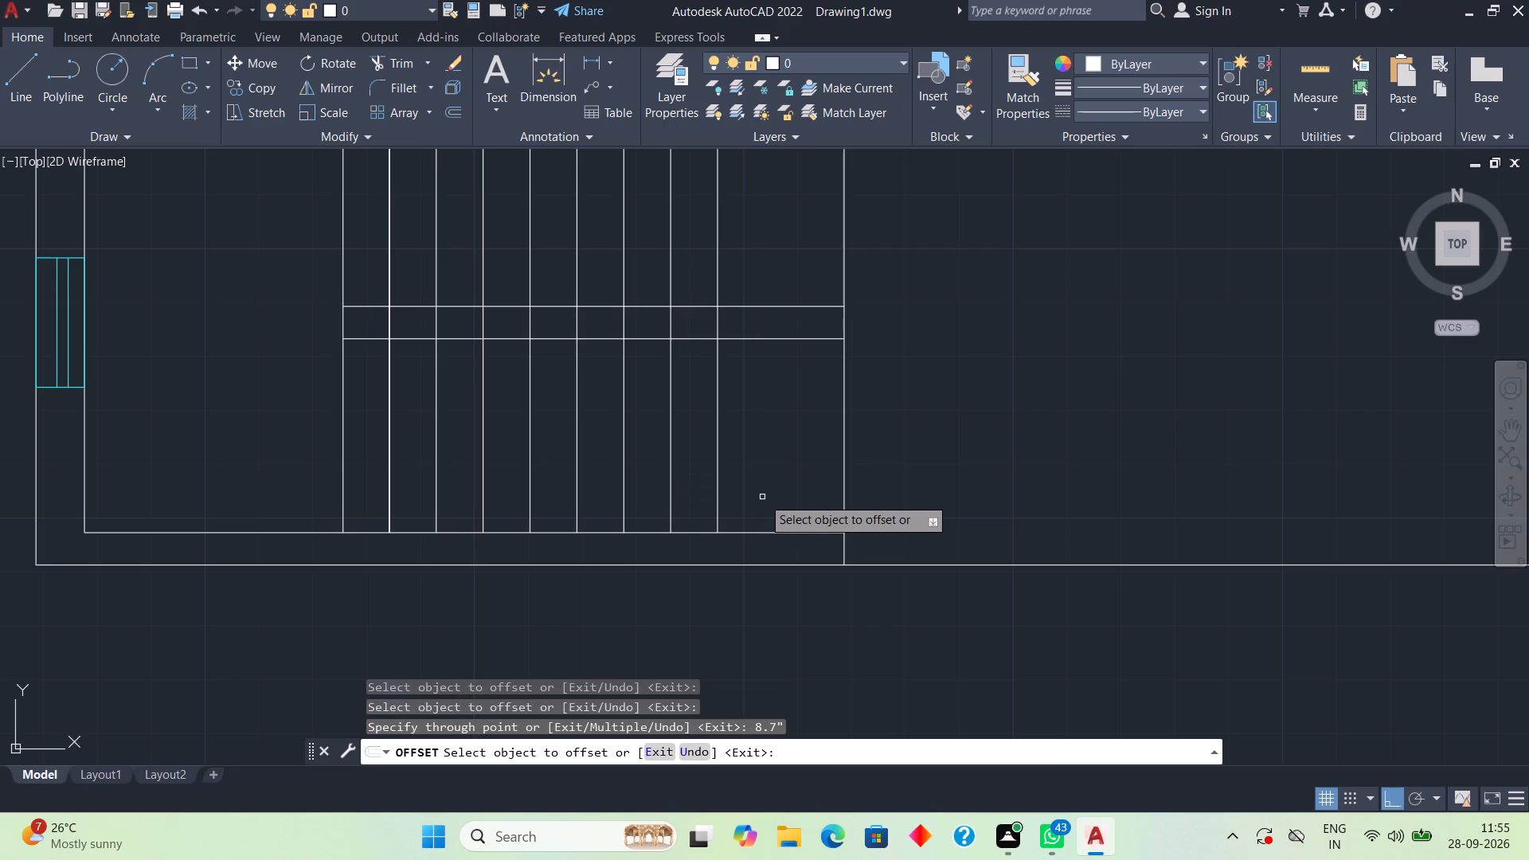
{"action": "left_click", "coordinate": [718, 505]}
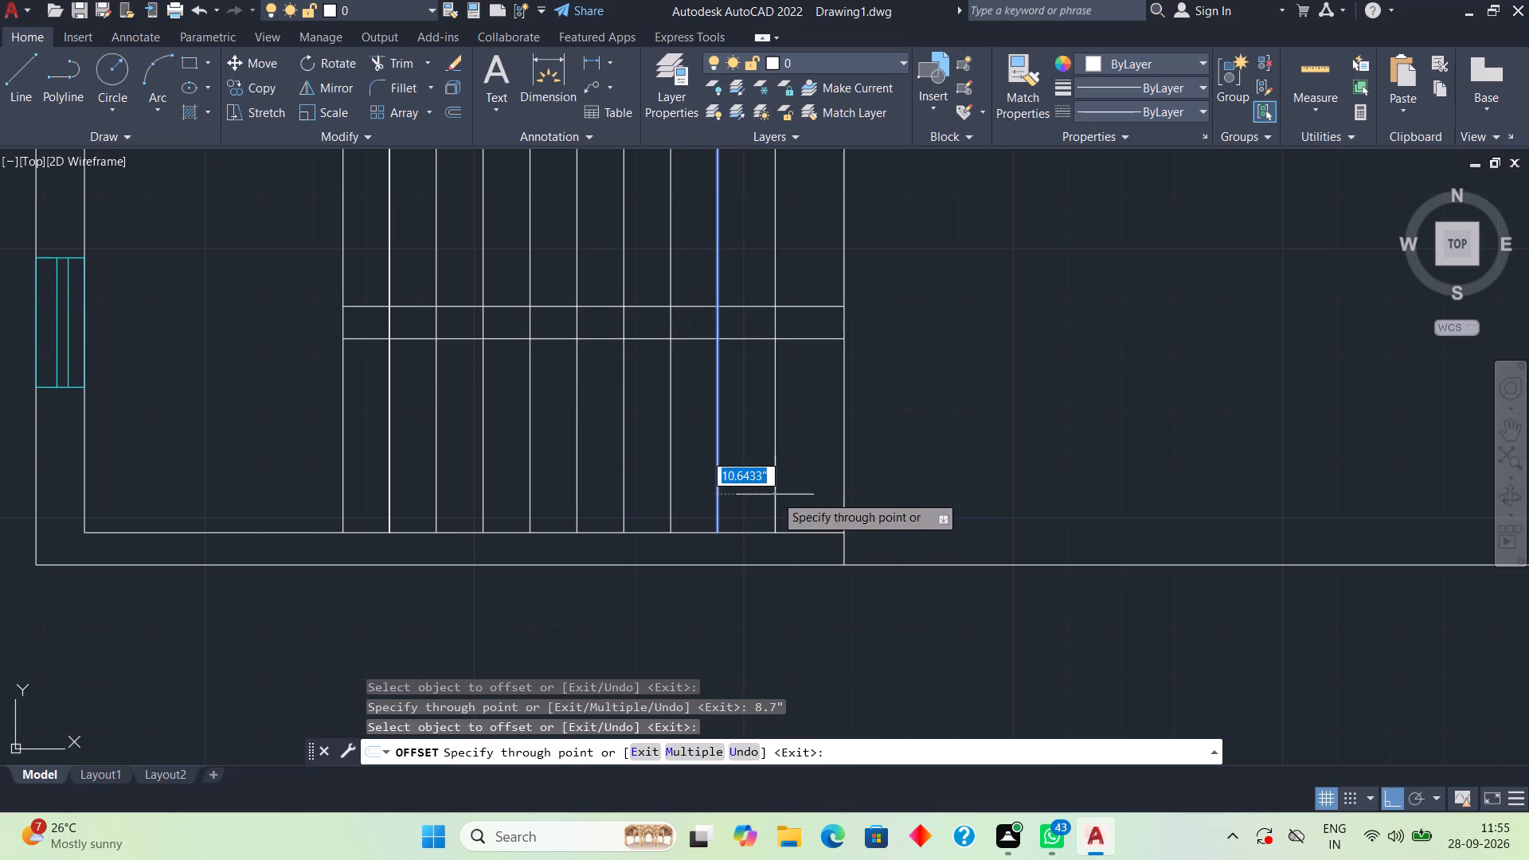
{"action": "type", "text": "8.7\""}
{"action": "key", "text": "Return"}
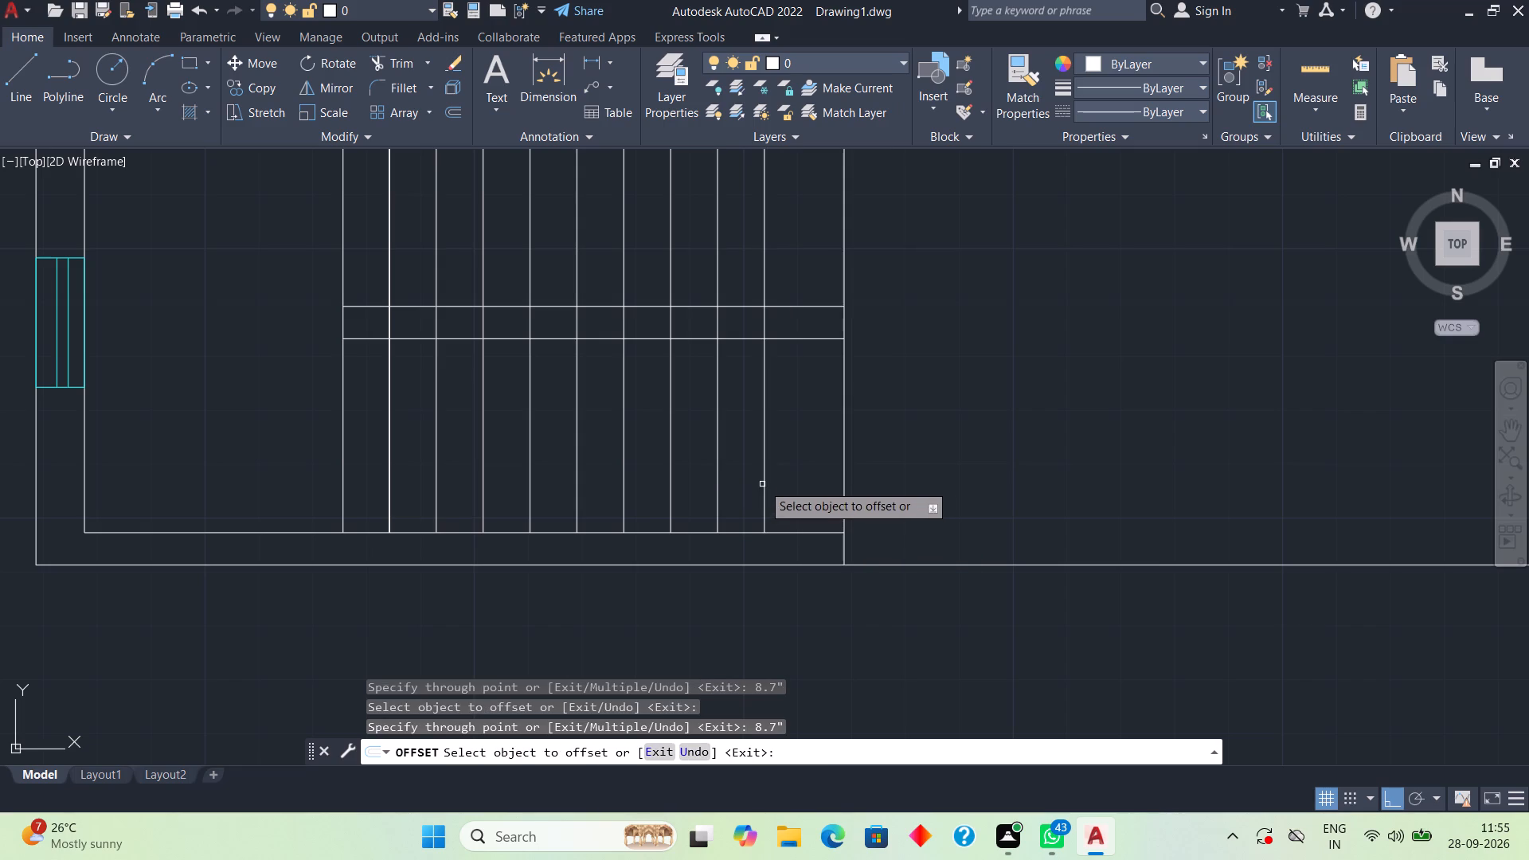
Offset the newest tread line 8.7" toward the far end, and offset the resulting line by another 8.7".
{"action": "left_click", "coordinate": [762, 483]}
{"action": "type", "text": "8.7\""}
{"action": "key", "text": "Return"}
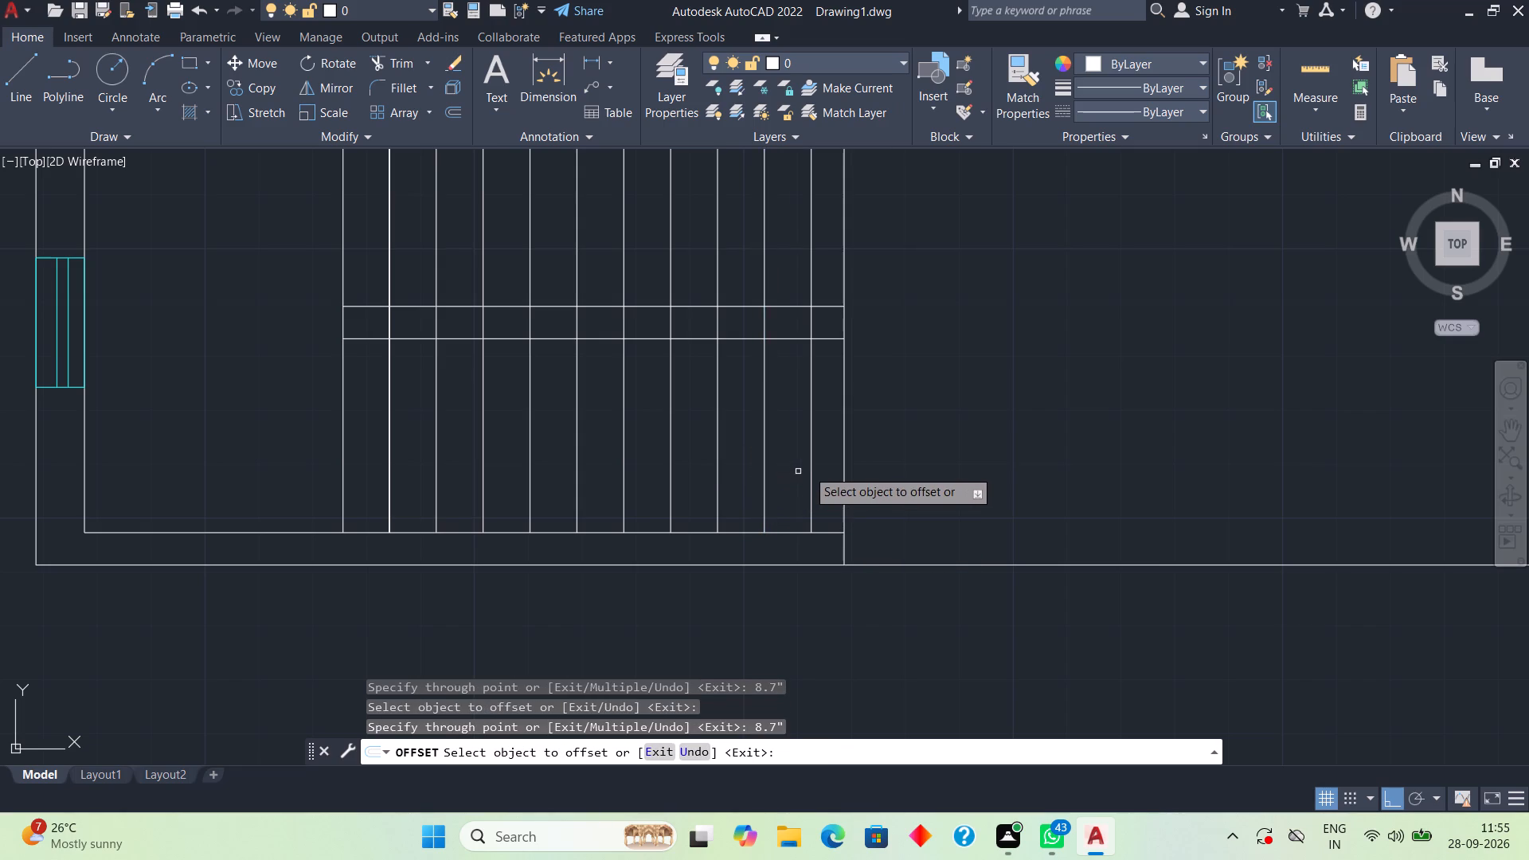
{"action": "left_click", "coordinate": [811, 467]}
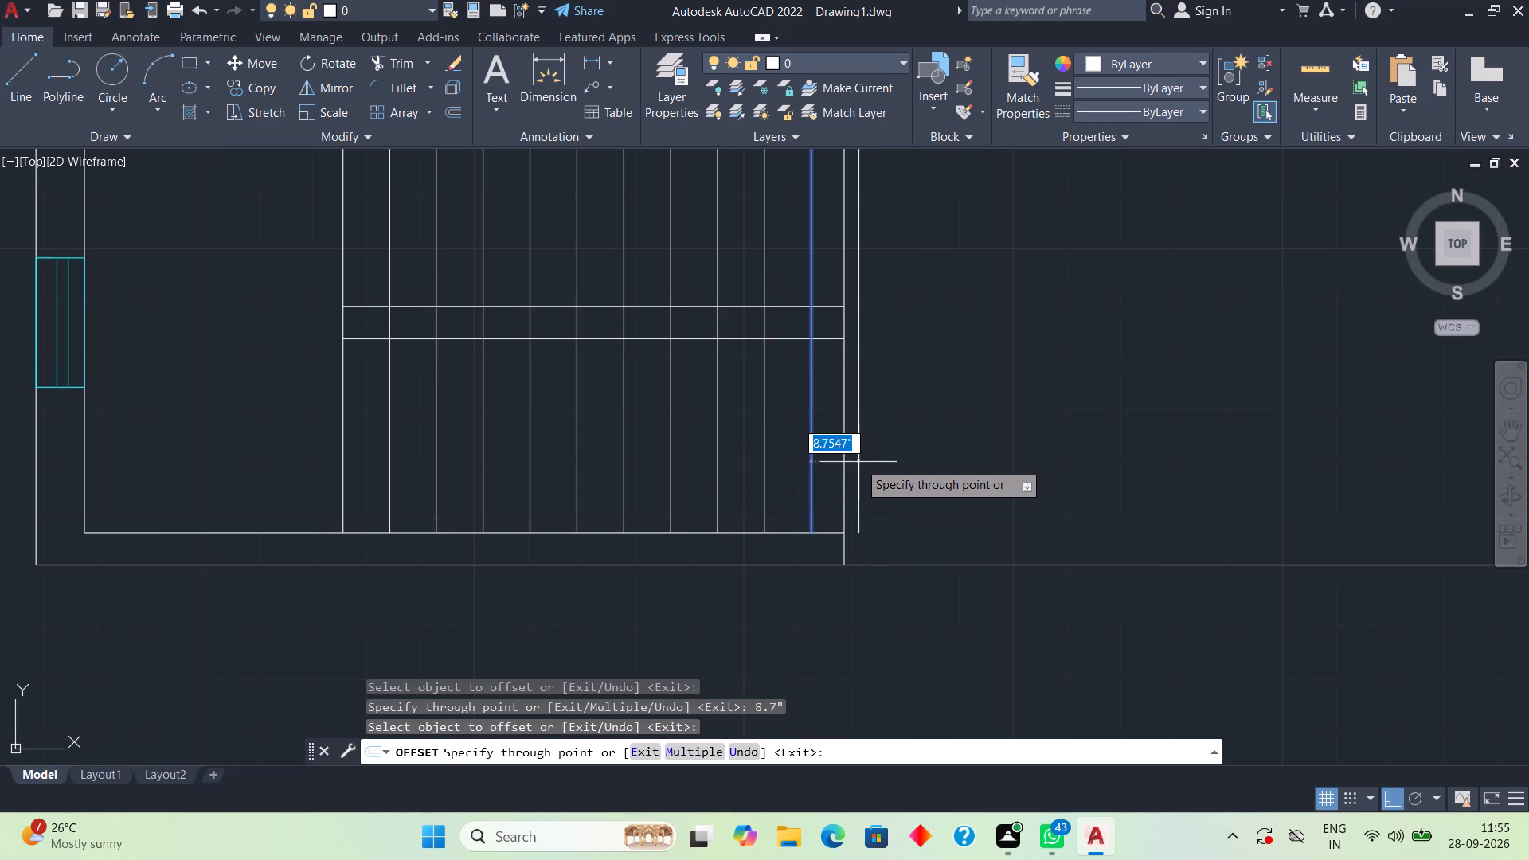
{"action": "type", "text": "8.7\""}
{"action": "key", "text": "Return"}
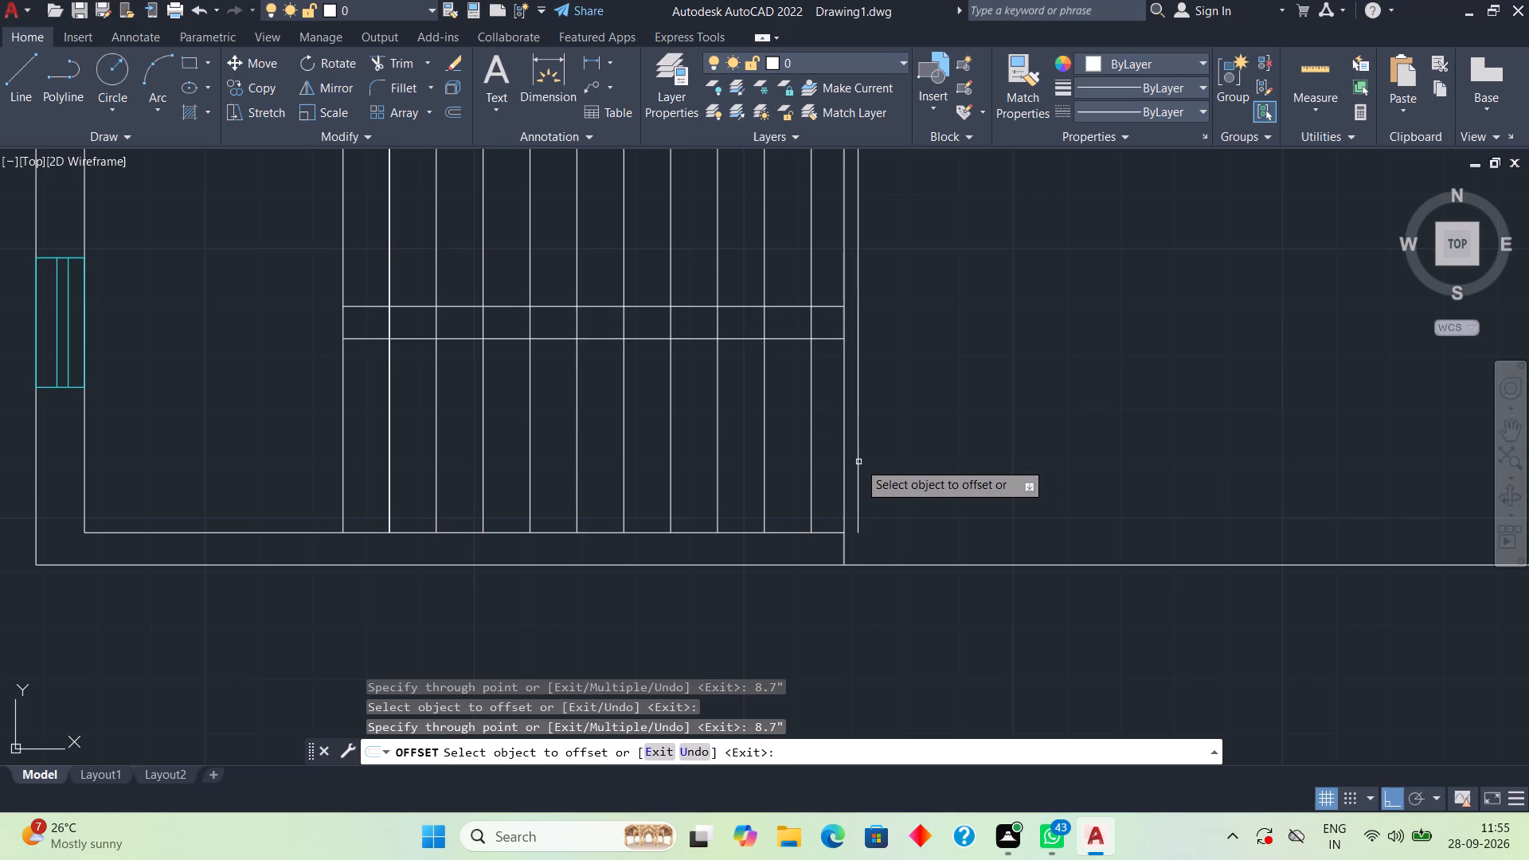
{"action": "key", "text": "Escape"}
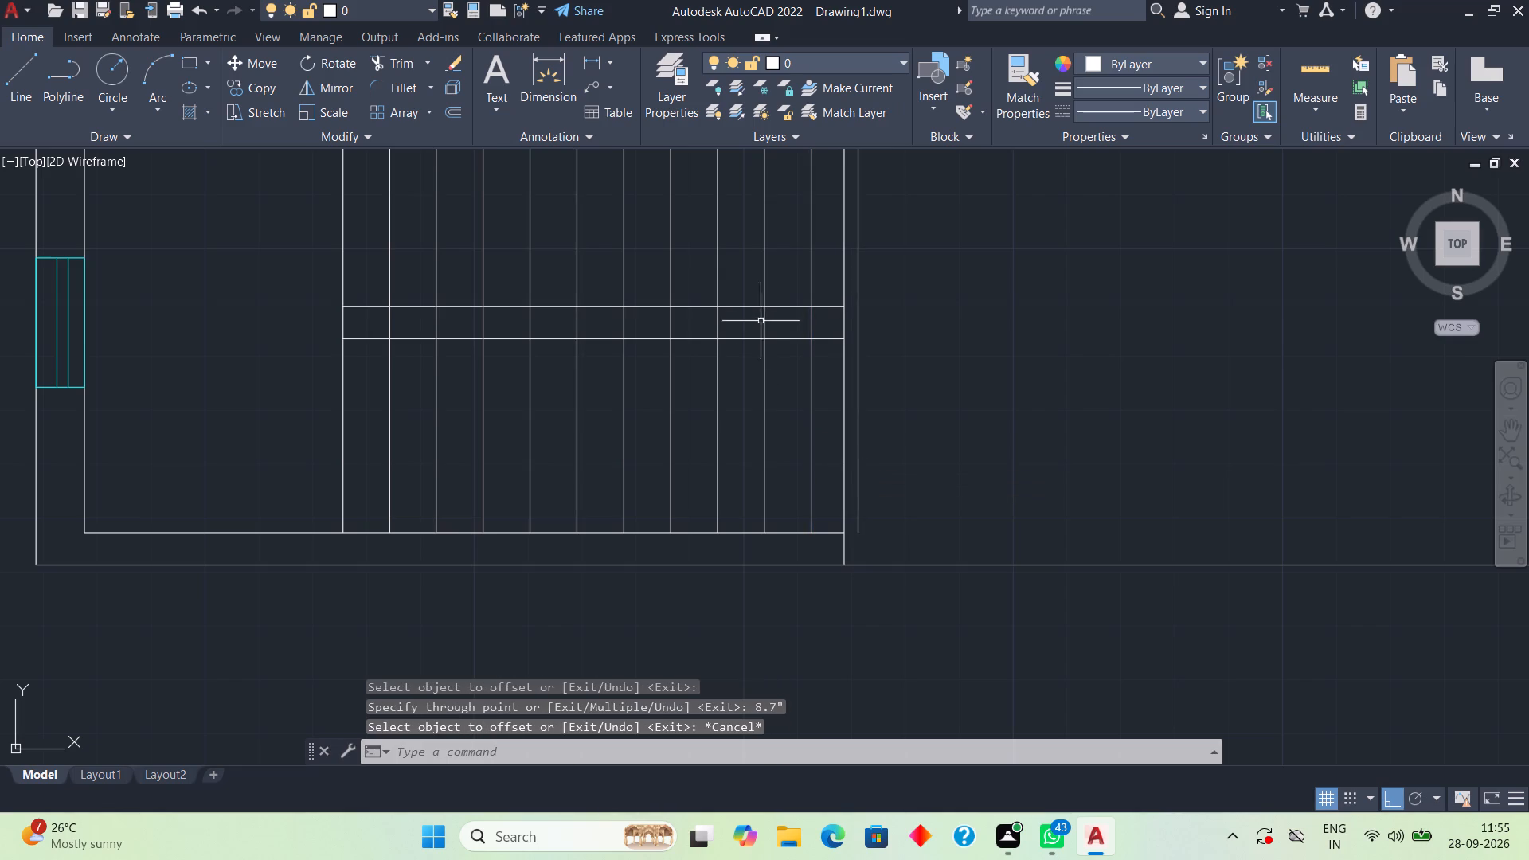
Erase seven of the duplicate lines stacked on the second vertical line of the stair, one at a time.
{"action": "scroll", "coordinate": [813, 349], "scroll_direction": "down", "scroll_amount": 2}
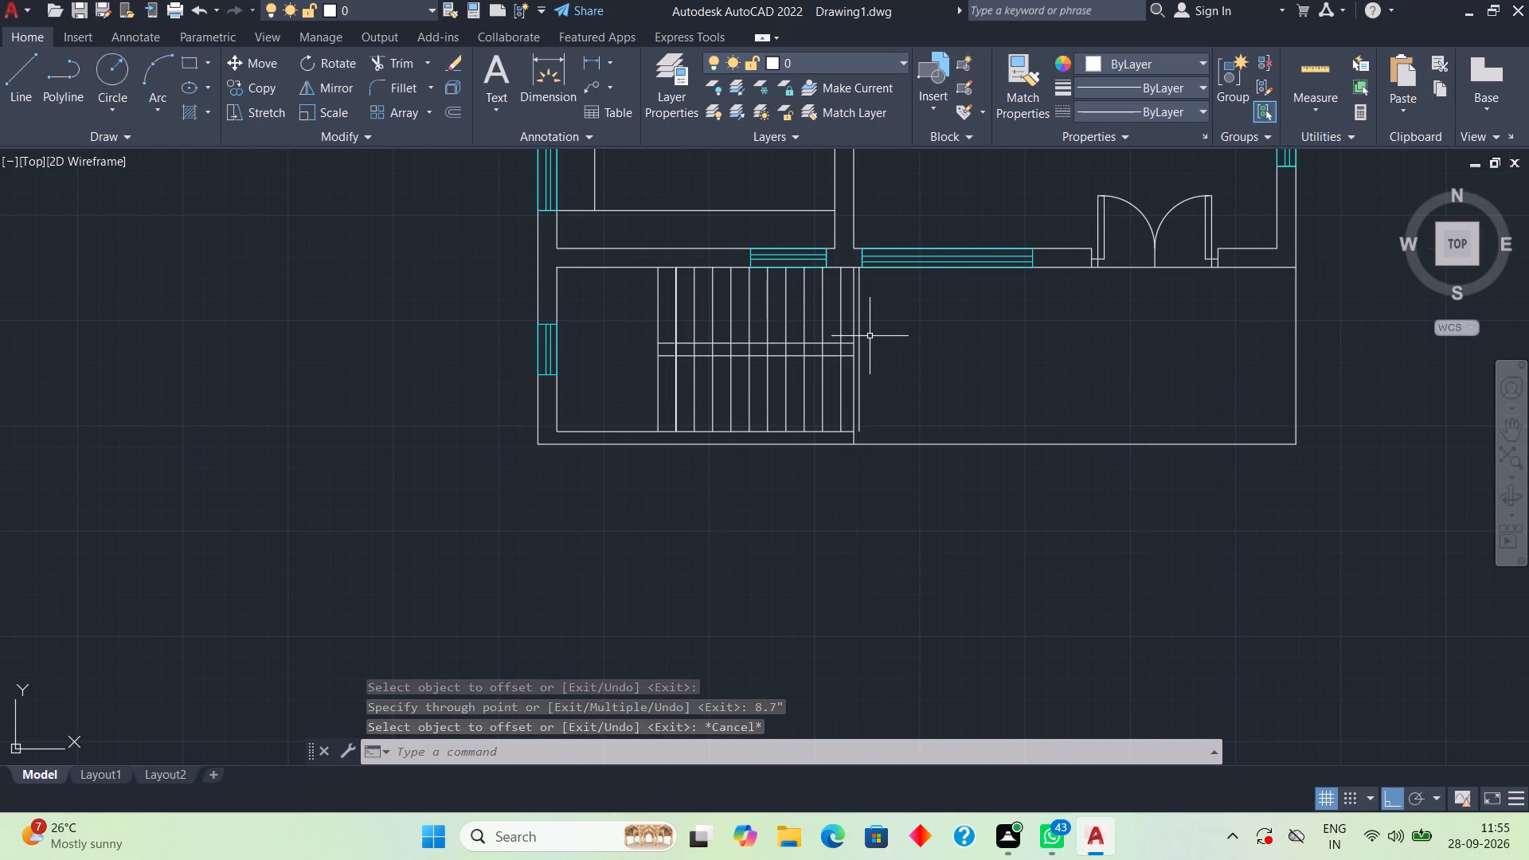
{"action": "middle_click_drag", "start_coordinate": [868, 338], "coordinate": [846, 393]}
{"action": "scroll", "coordinate": [844, 395], "scroll_direction": "up", "scroll_amount": 1}
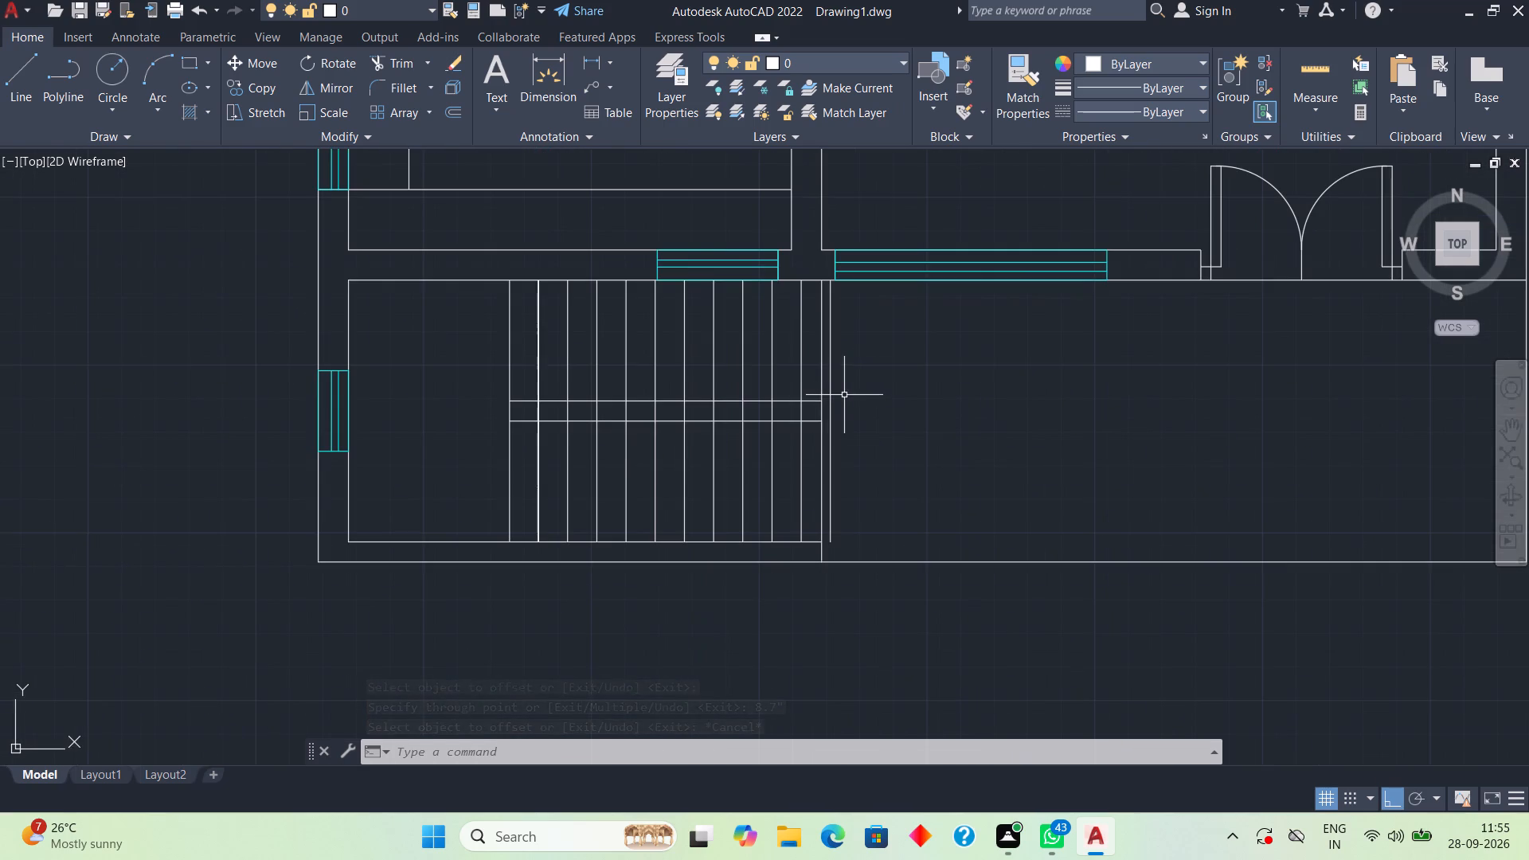
{"action": "left_click", "coordinate": [537, 474]}
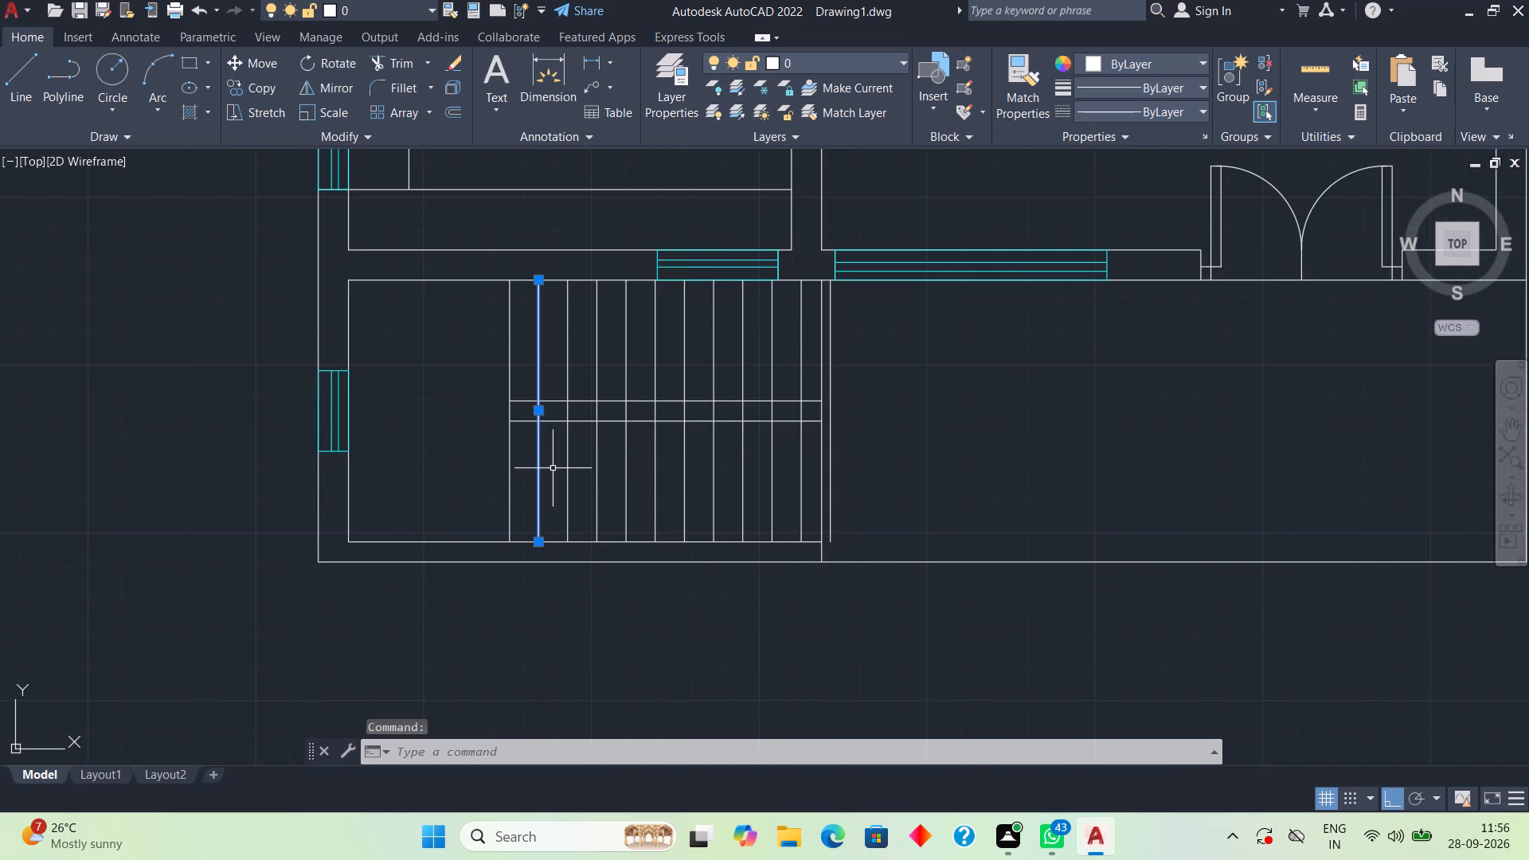
{"action": "key", "text": "Delete"}
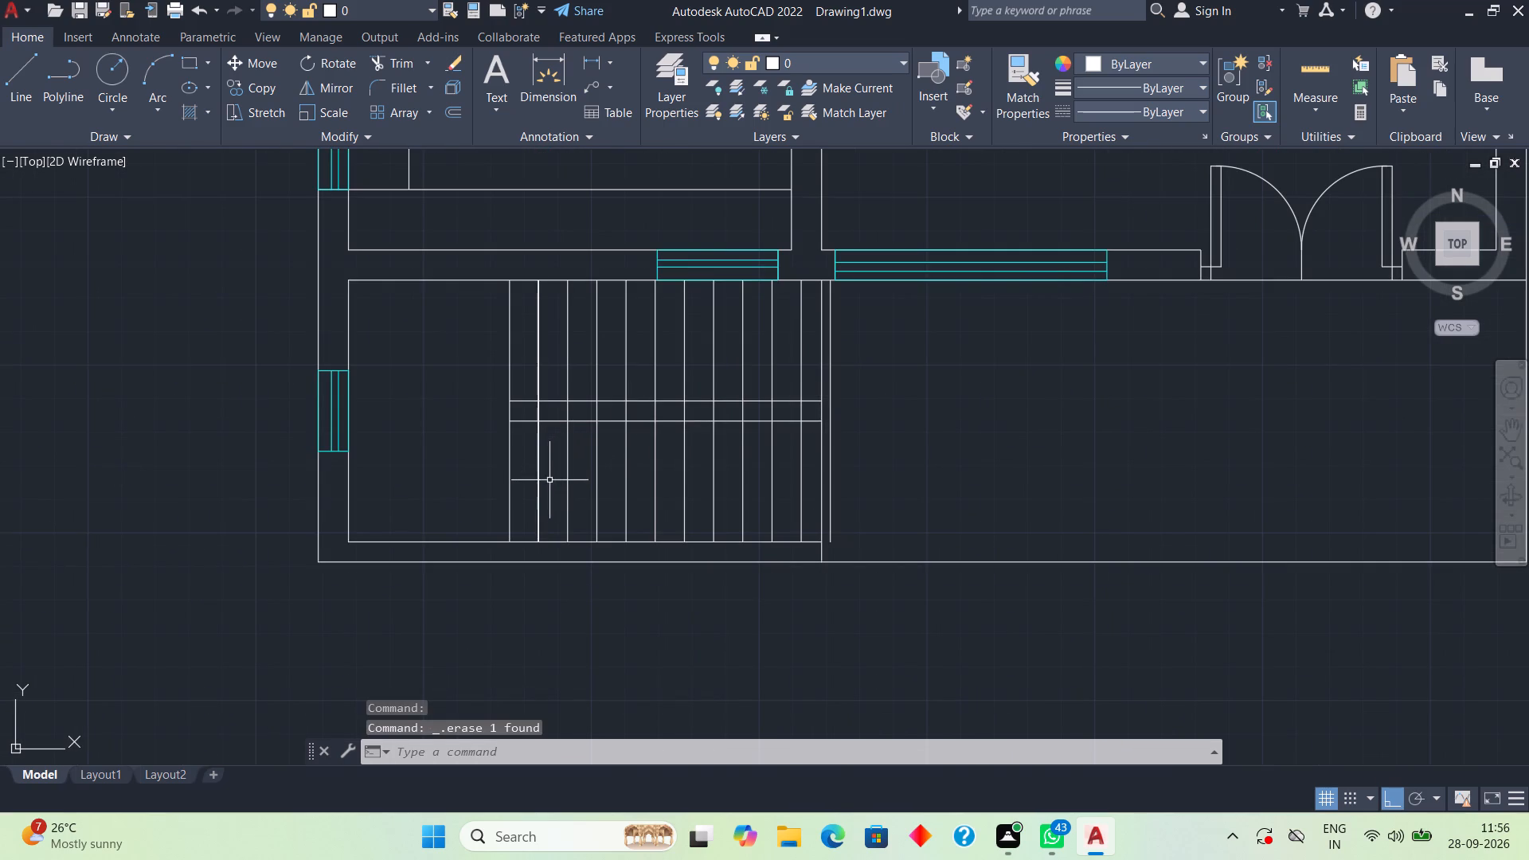
{"action": "left_click", "coordinate": [538, 485]}
{"action": "key", "text": "Delete"}
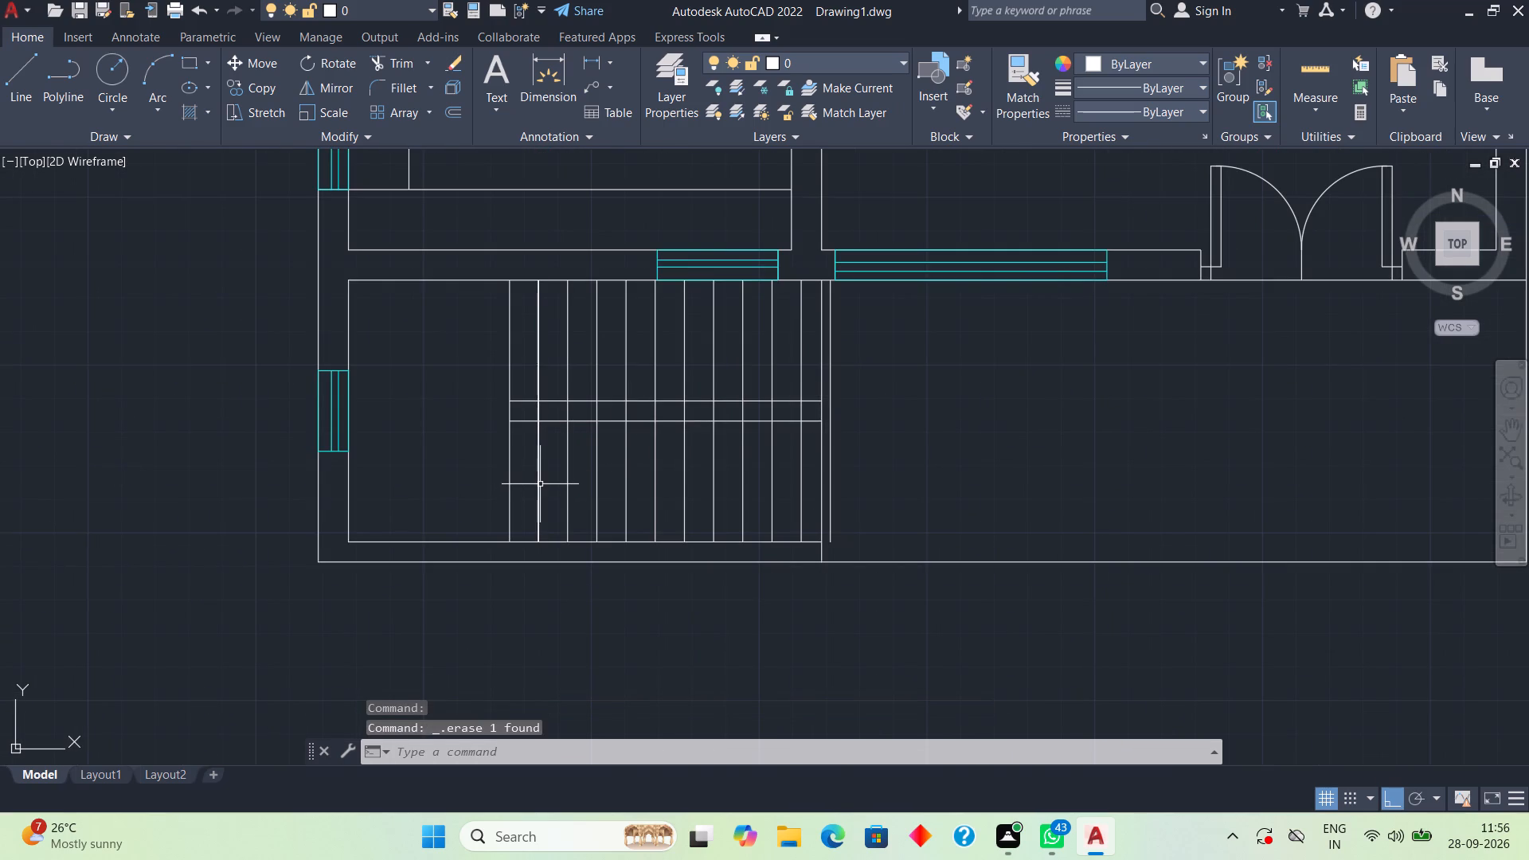
{"action": "left_click", "coordinate": [539, 486]}
{"action": "key", "text": "Delete"}
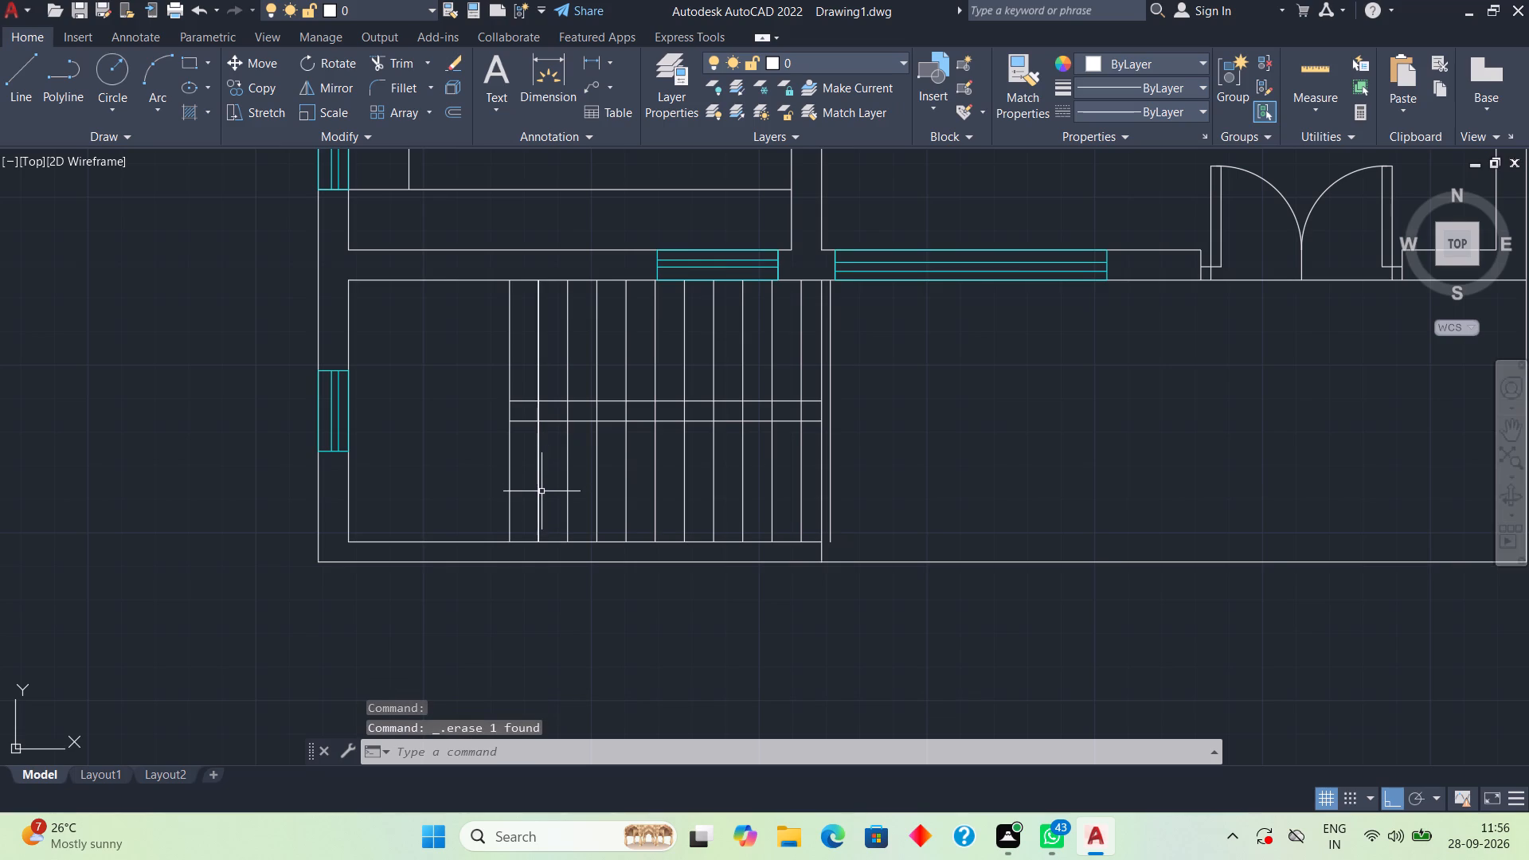
{"action": "left_click", "coordinate": [539, 494]}
{"action": "key", "text": "Delete"}
{"action": "left_click", "coordinate": [539, 494]}
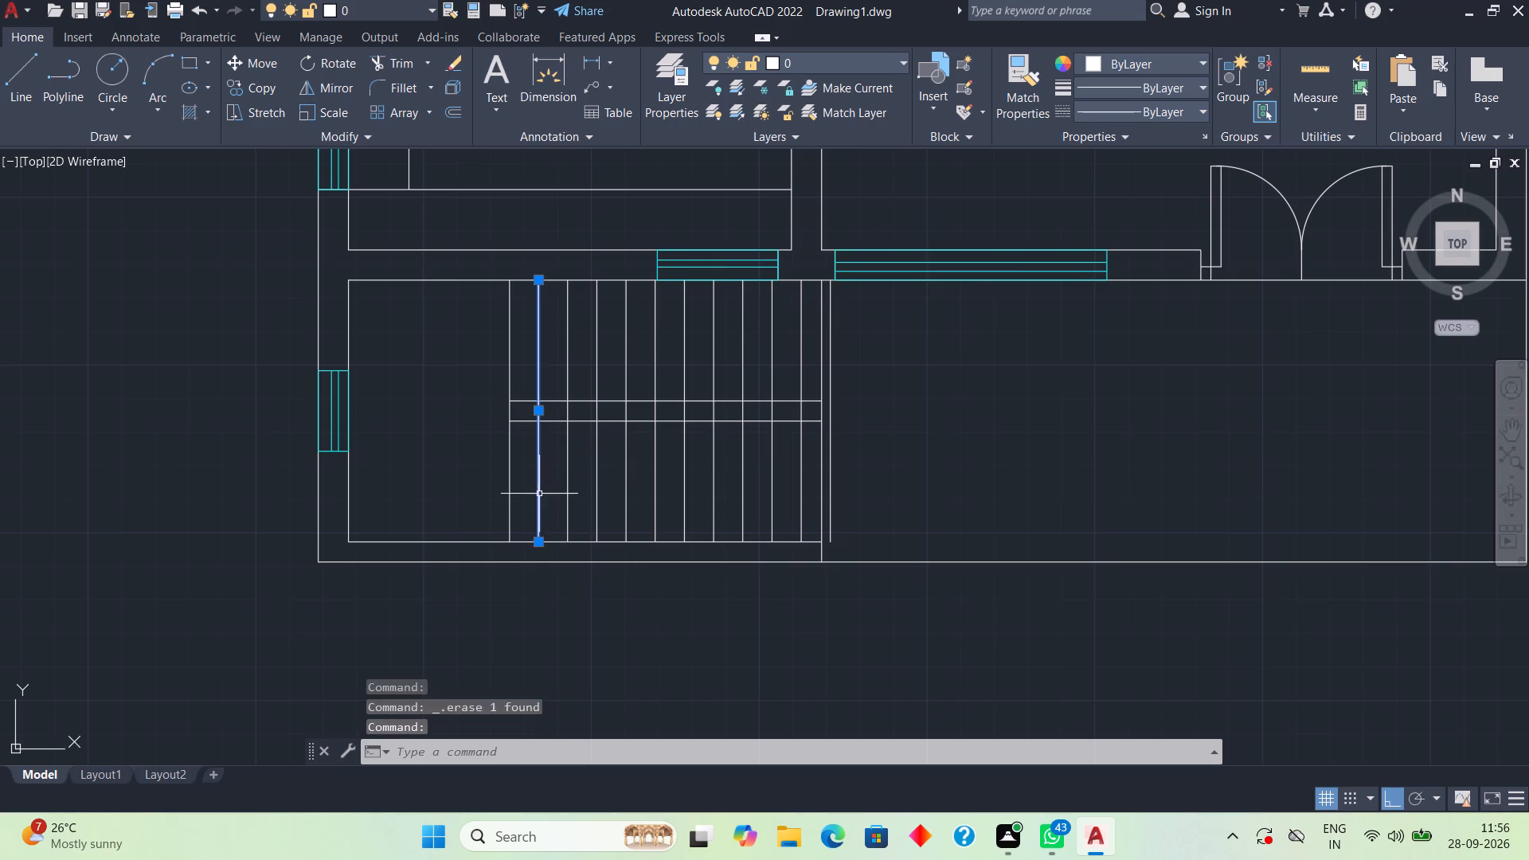
{"action": "key", "text": "Delete"}
{"action": "left_click", "coordinate": [536, 495]}
{"action": "key", "text": "Delete"}
{"action": "left_click", "coordinate": [538, 494]}
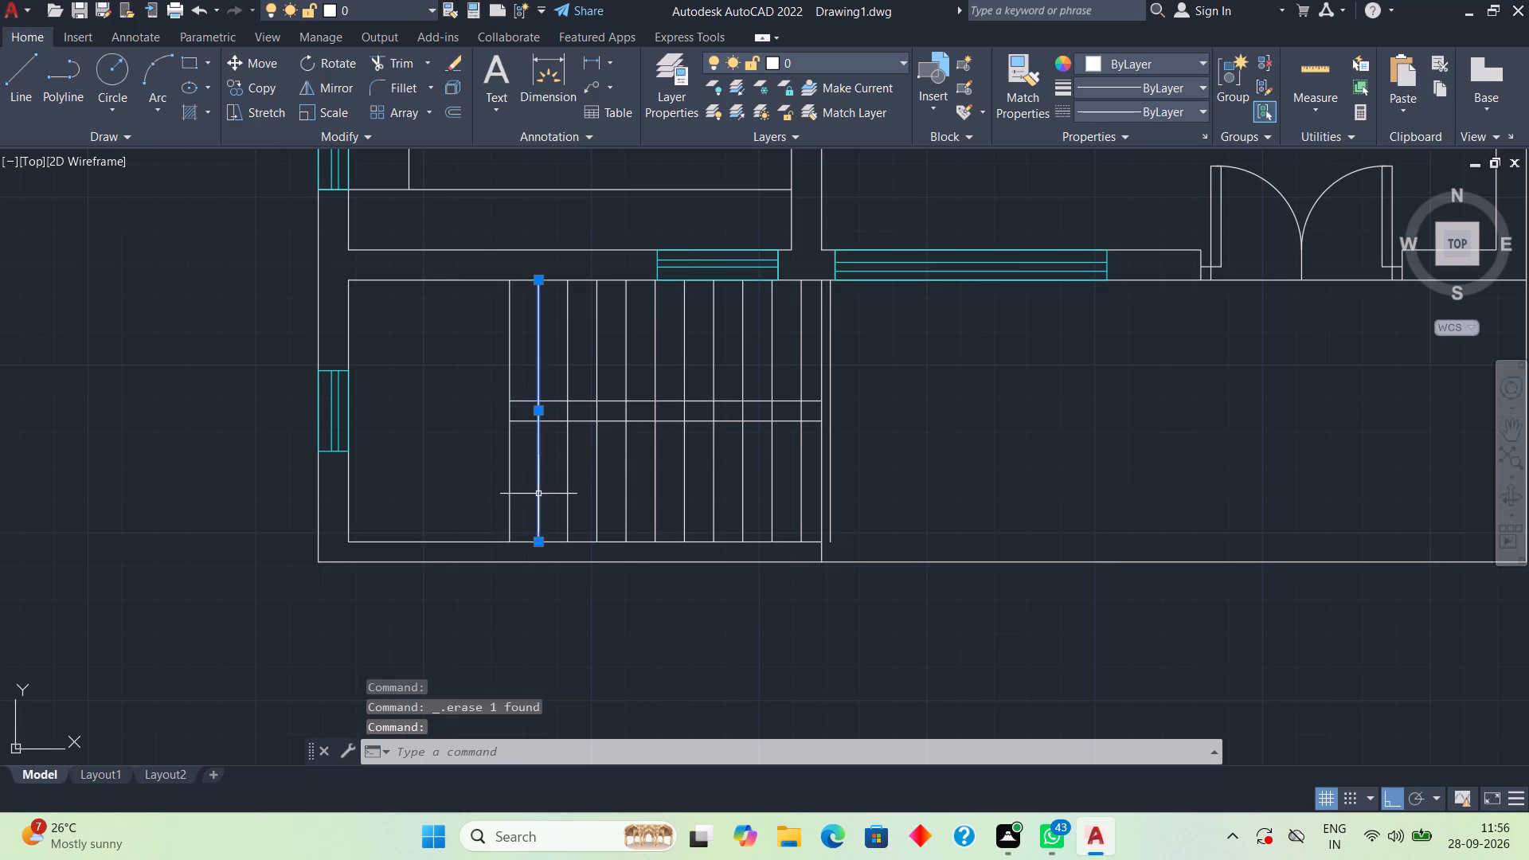
{"action": "key", "text": "Delete"}
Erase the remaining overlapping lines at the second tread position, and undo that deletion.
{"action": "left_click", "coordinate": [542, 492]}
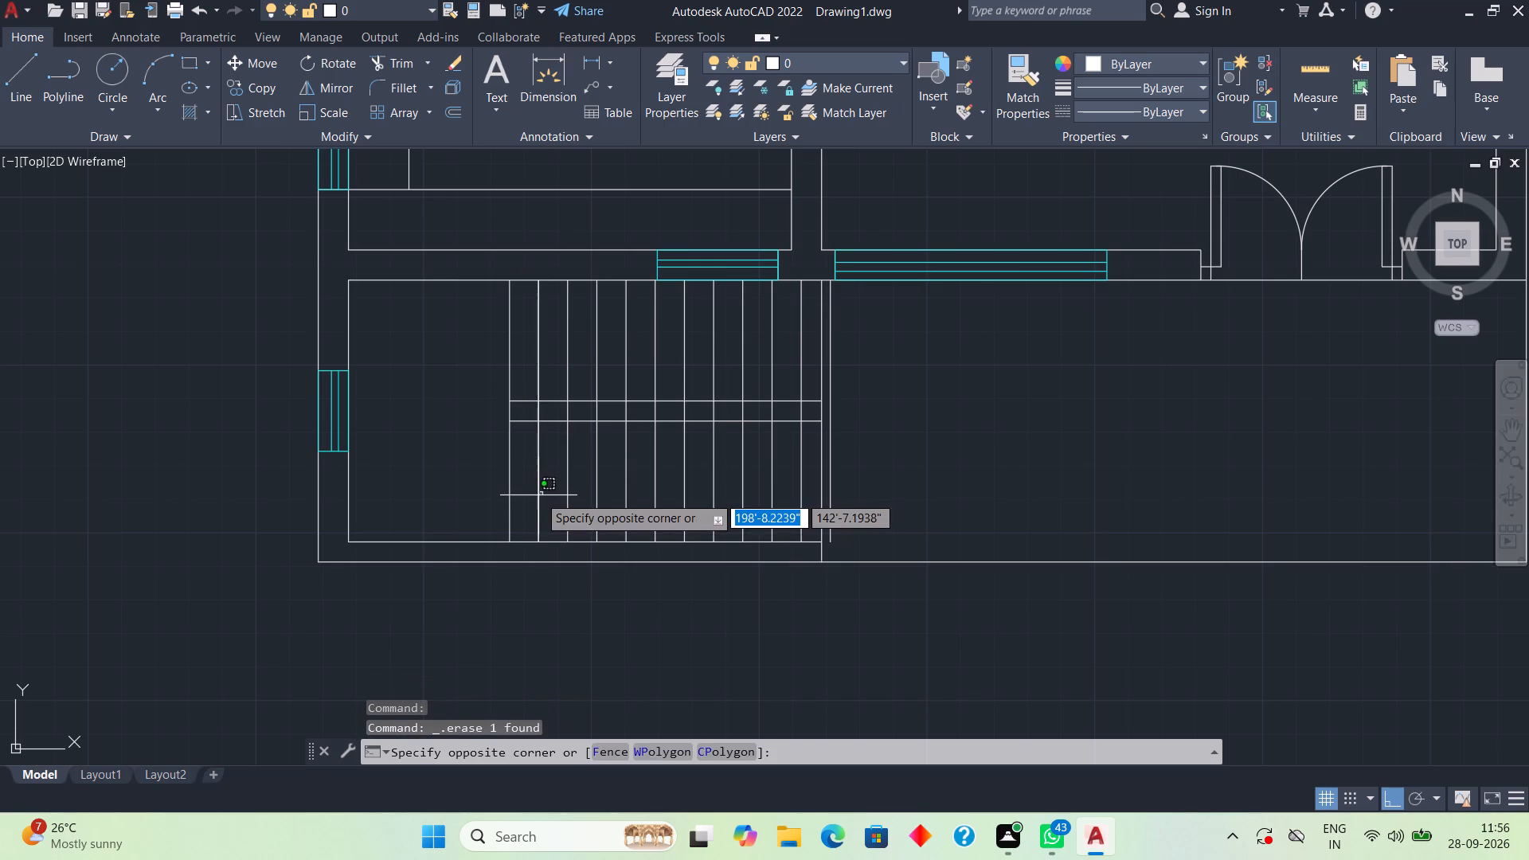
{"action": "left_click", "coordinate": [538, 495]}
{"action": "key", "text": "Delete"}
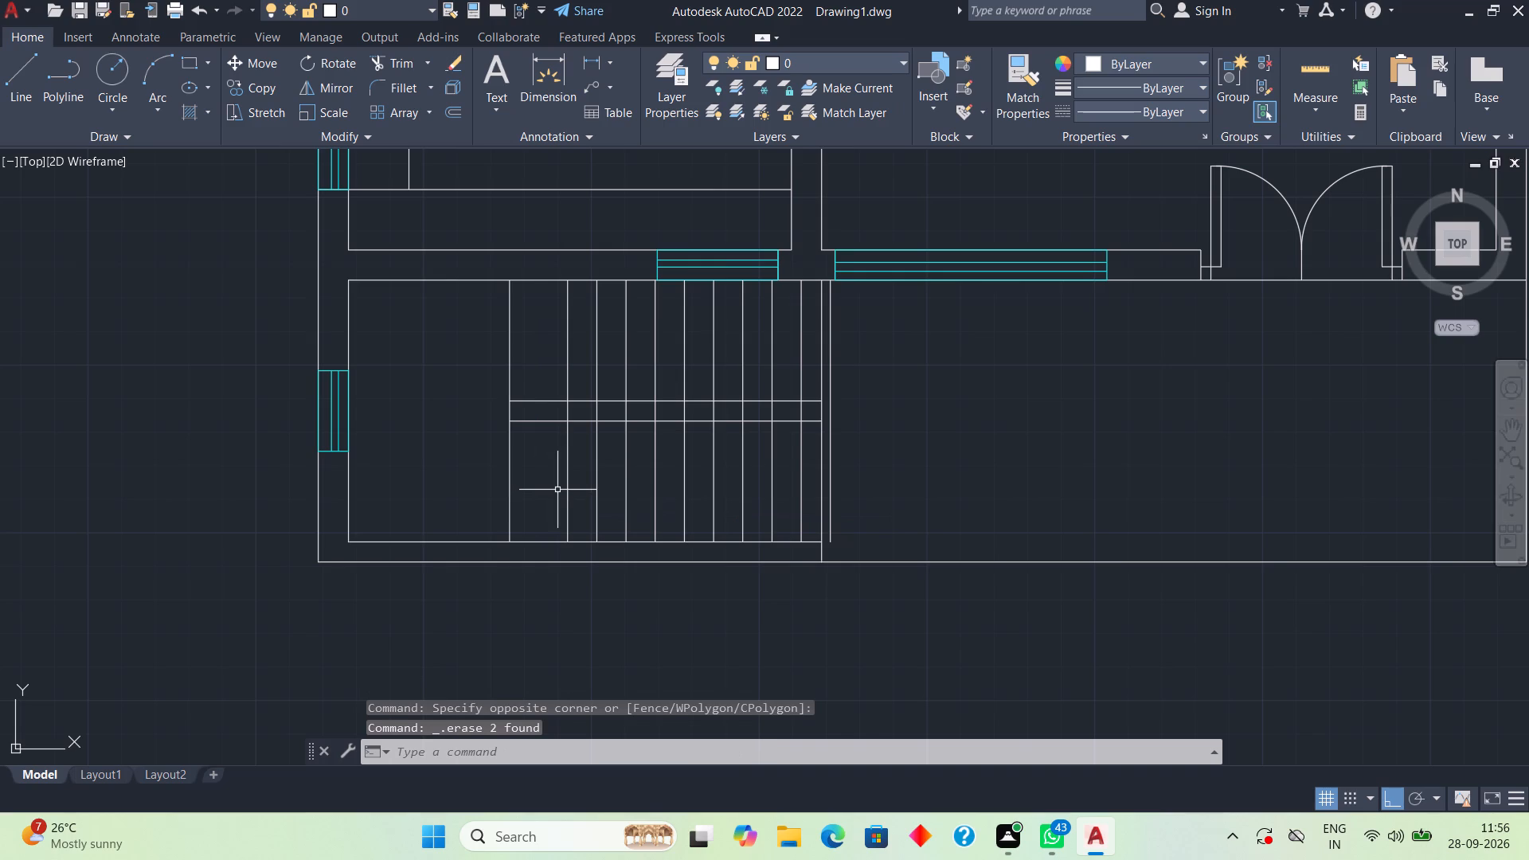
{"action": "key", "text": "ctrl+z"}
Erase the surplus vertical tread line lying just beyond the stair compartment's end line.
{"action": "scroll", "coordinate": [854, 442], "scroll_direction": "up", "scroll_amount": 1}
{"action": "scroll", "coordinate": [854, 442], "scroll_direction": "down", "scroll_amount": 2}
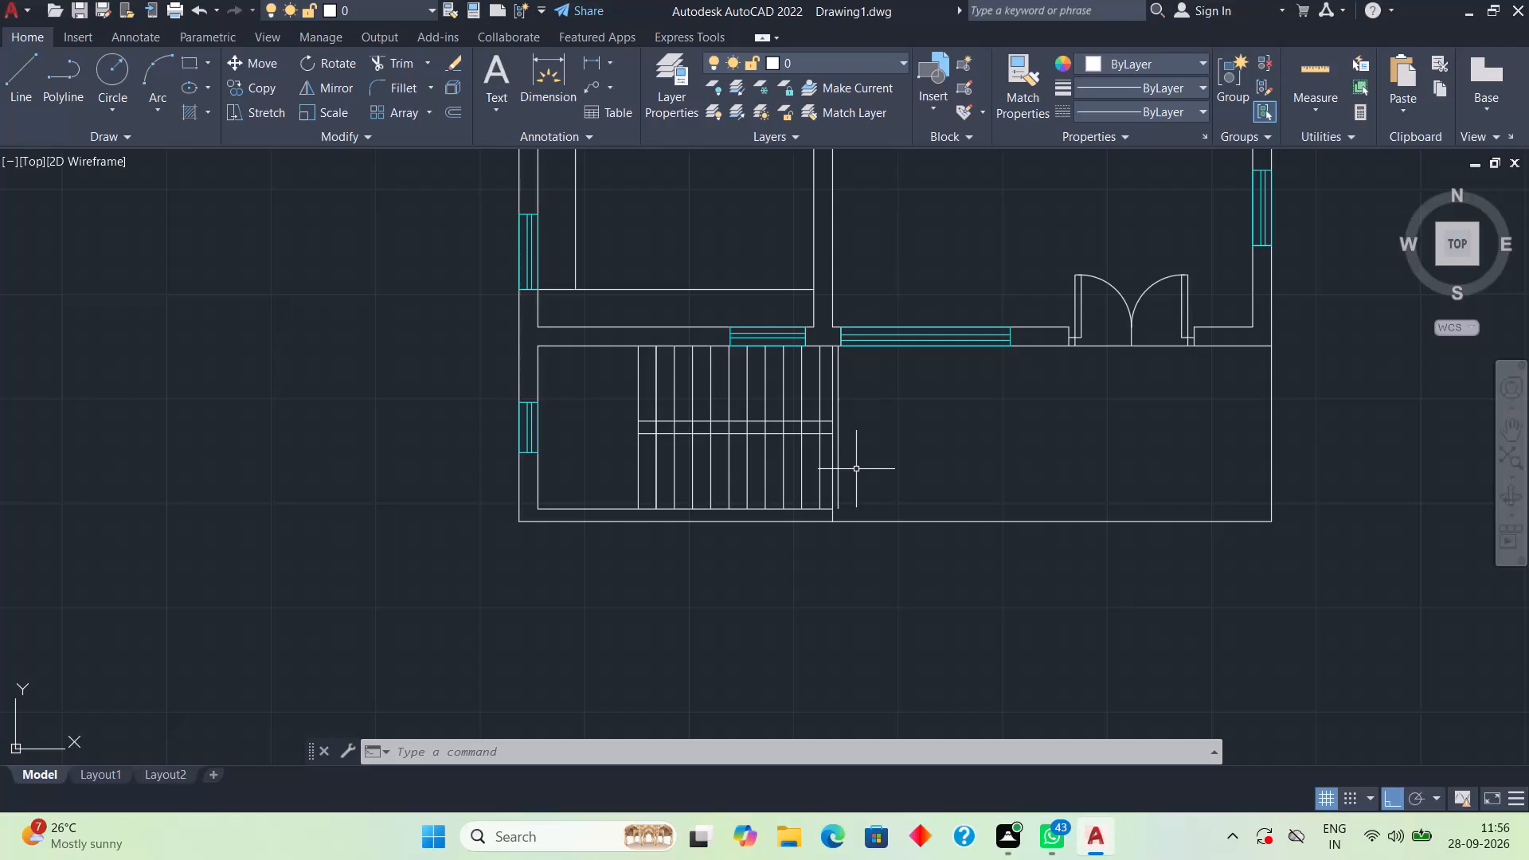
{"action": "left_click", "coordinate": [839, 400]}
{"action": "key", "text": "Delete"}
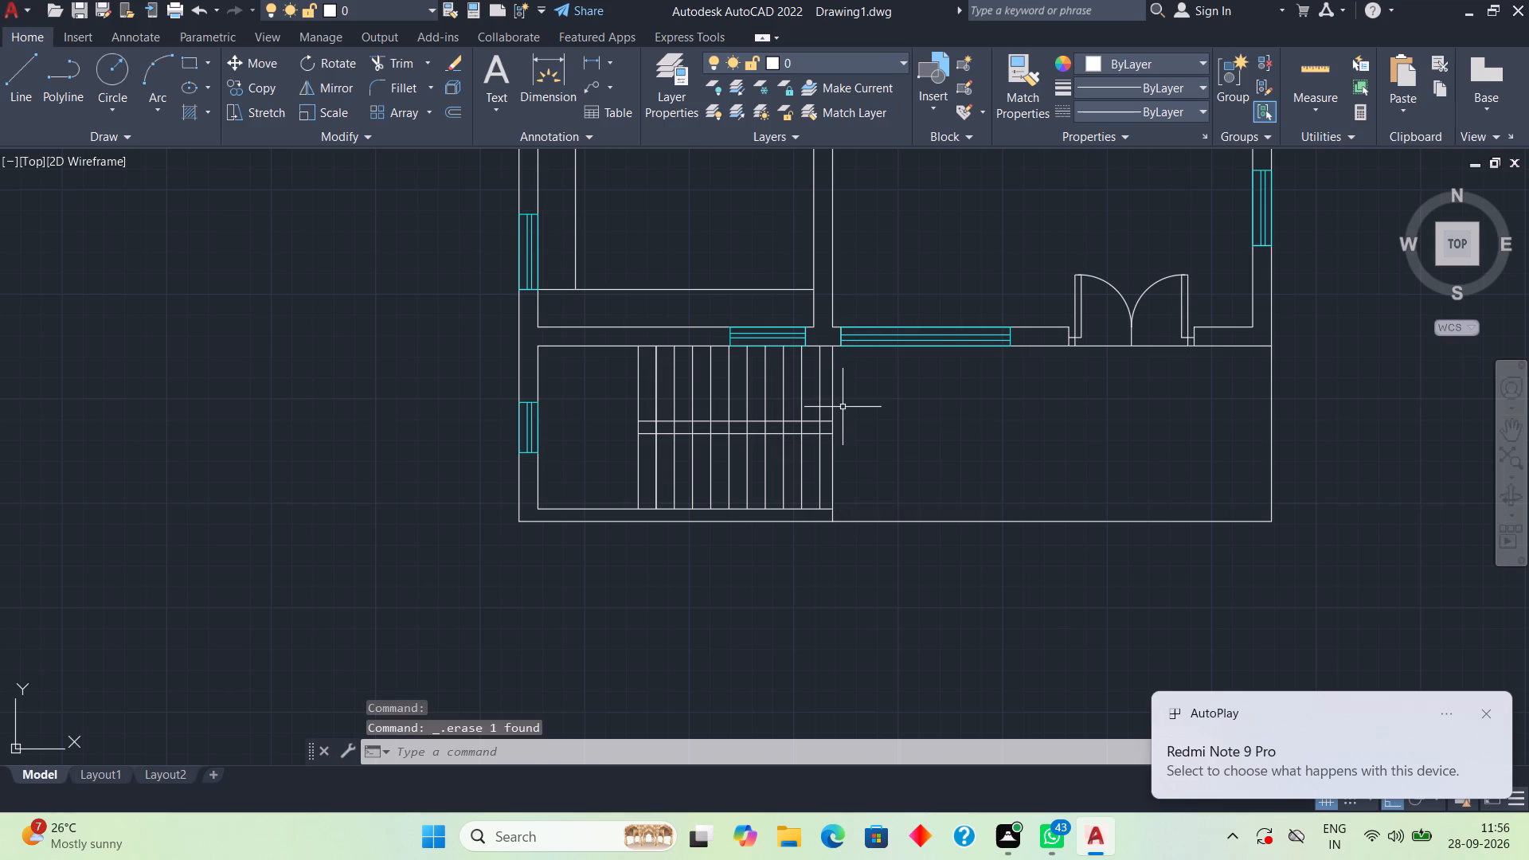
Trim the compartment's end line to remove its portion above the two central horizontal lines.
{"action": "type", "text": "tr"}
{"action": "key", "text": "space"}
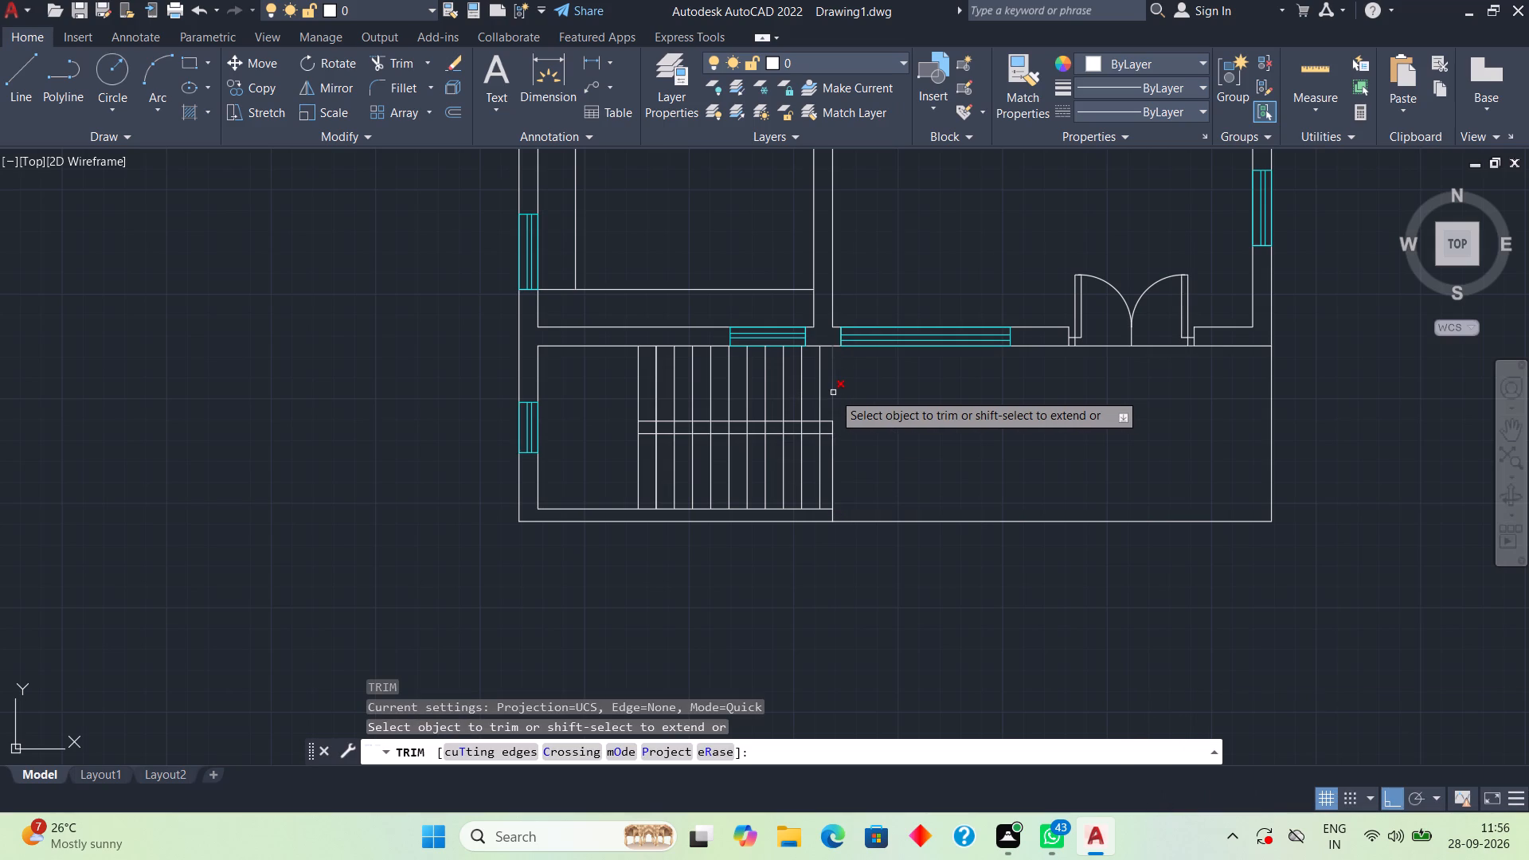
{"action": "left_click", "coordinate": [833, 393]}
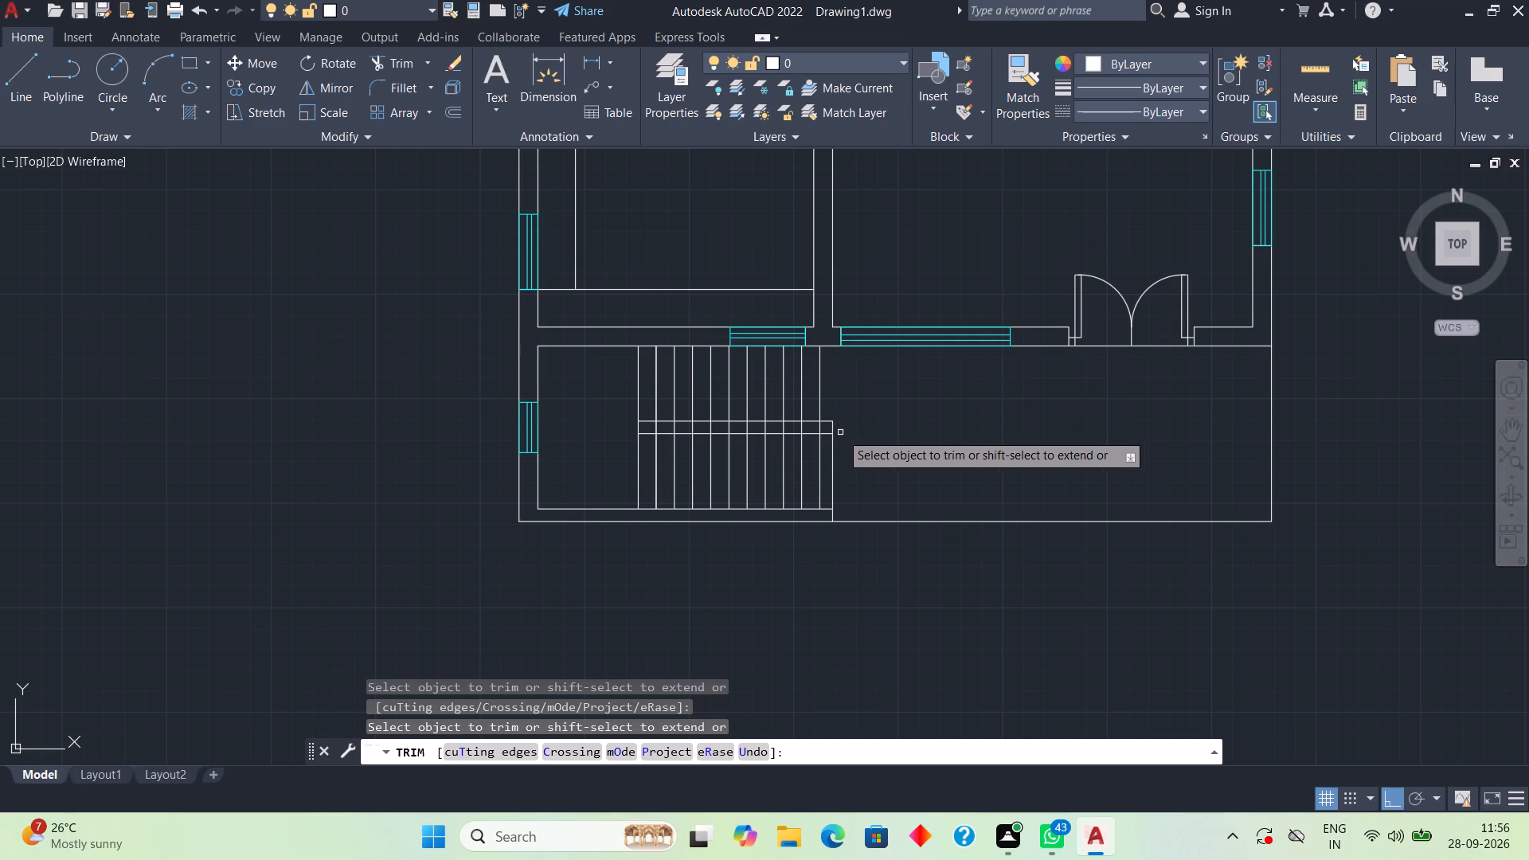
Trim the tread lines between the two central horizontal lines, leaving the stair's first vertical line whole.
{"action": "scroll", "coordinate": [824, 439], "scroll_direction": "up", "scroll_amount": 2}
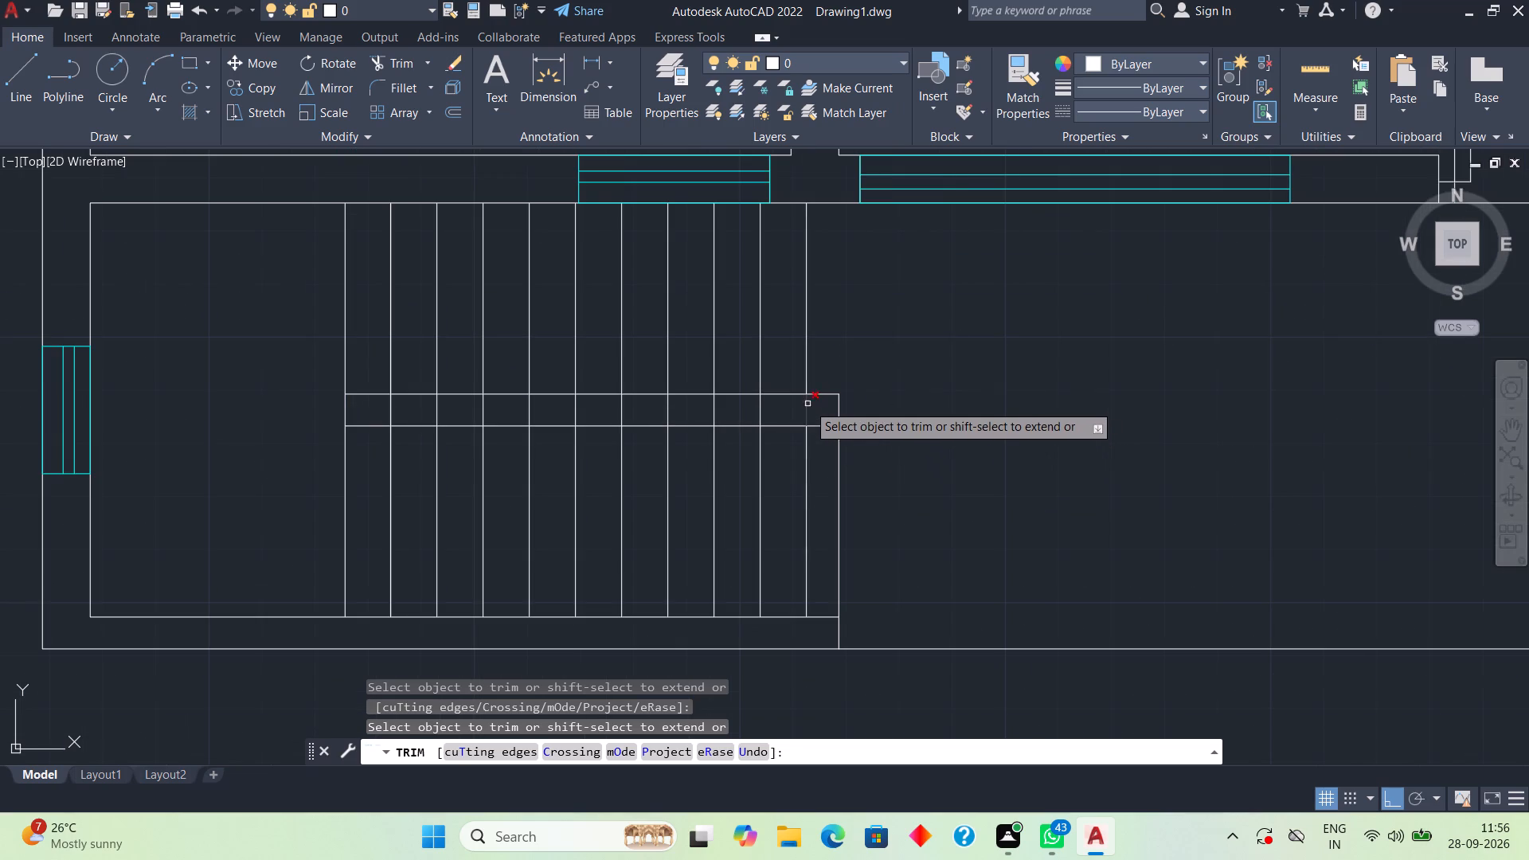
{"action": "left_click_drag", "start_coordinate": [810, 407], "coordinate": [721, 412]}
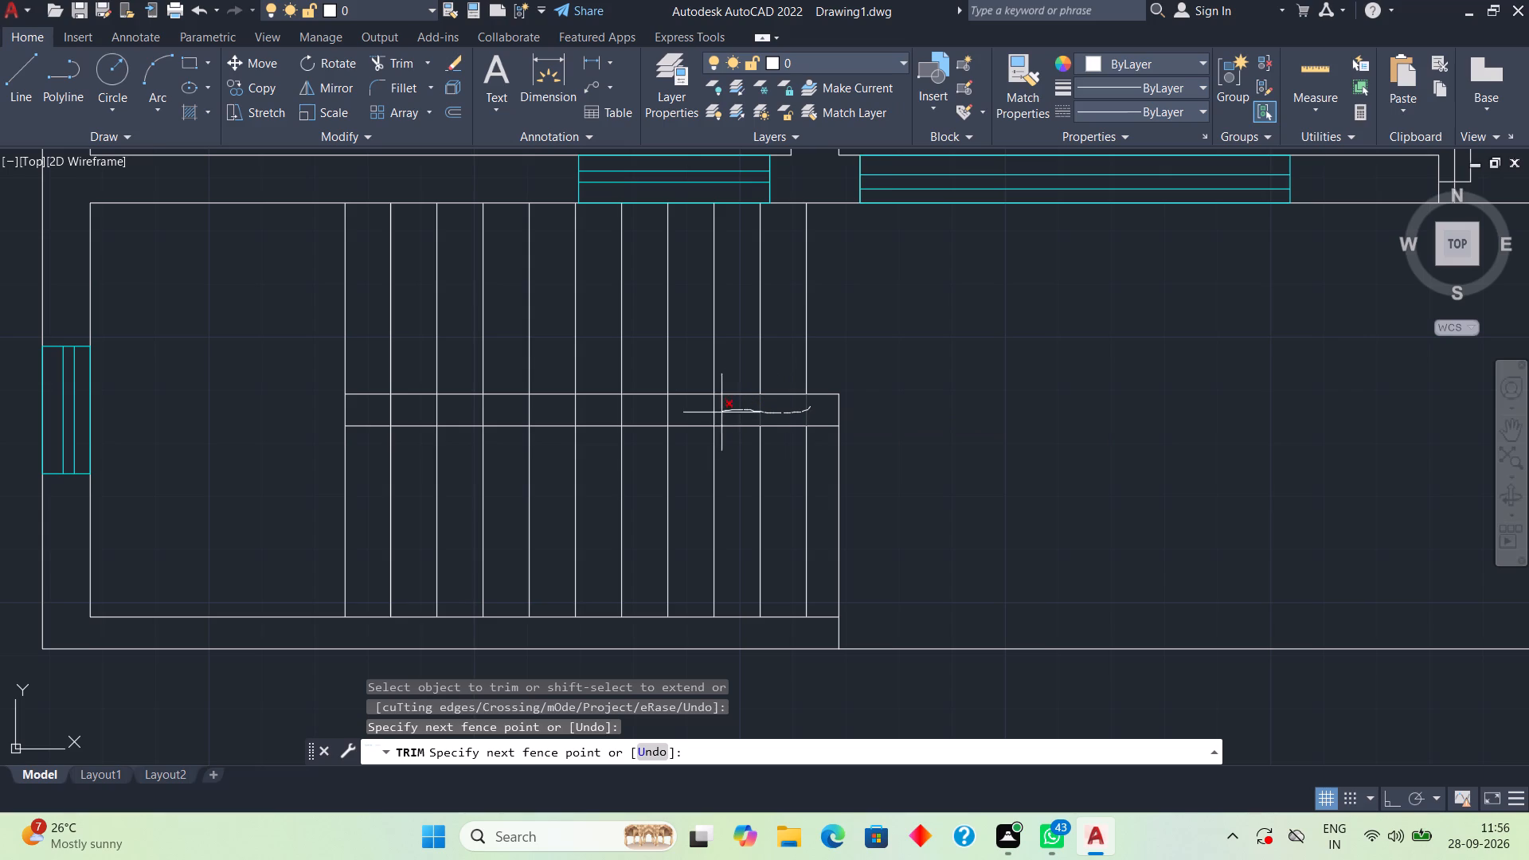
{"action": "left_click_drag", "start_coordinate": [721, 412], "coordinate": [539, 403]}
{"action": "left_click_drag", "start_coordinate": [539, 403], "coordinate": [381, 409]}
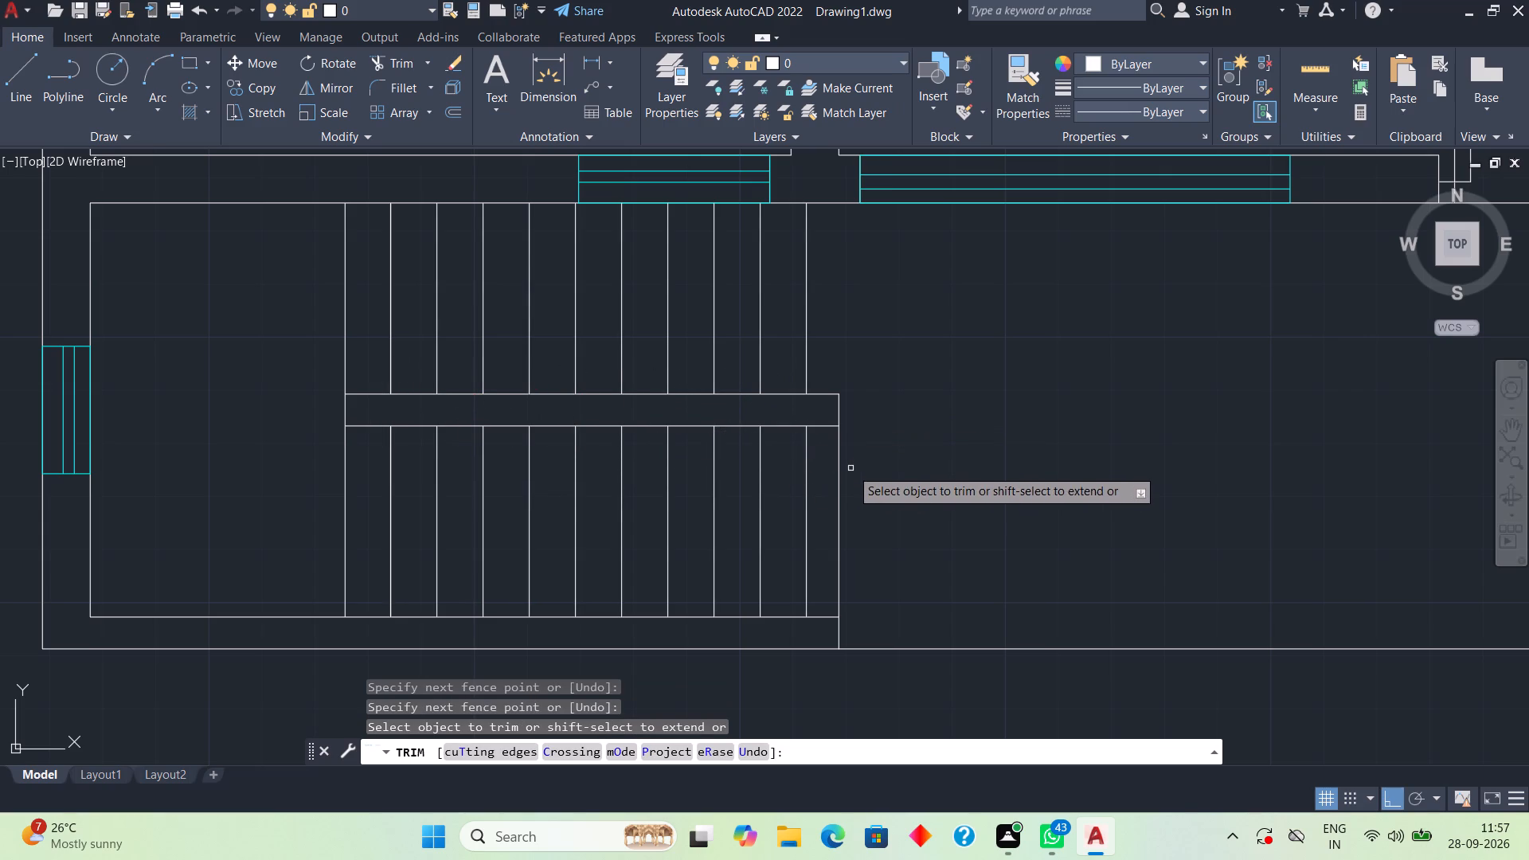
{"action": "key", "text": "space"}
{"action": "scroll", "coordinate": [918, 453], "scroll_direction": "down", "scroll_amount": 1}
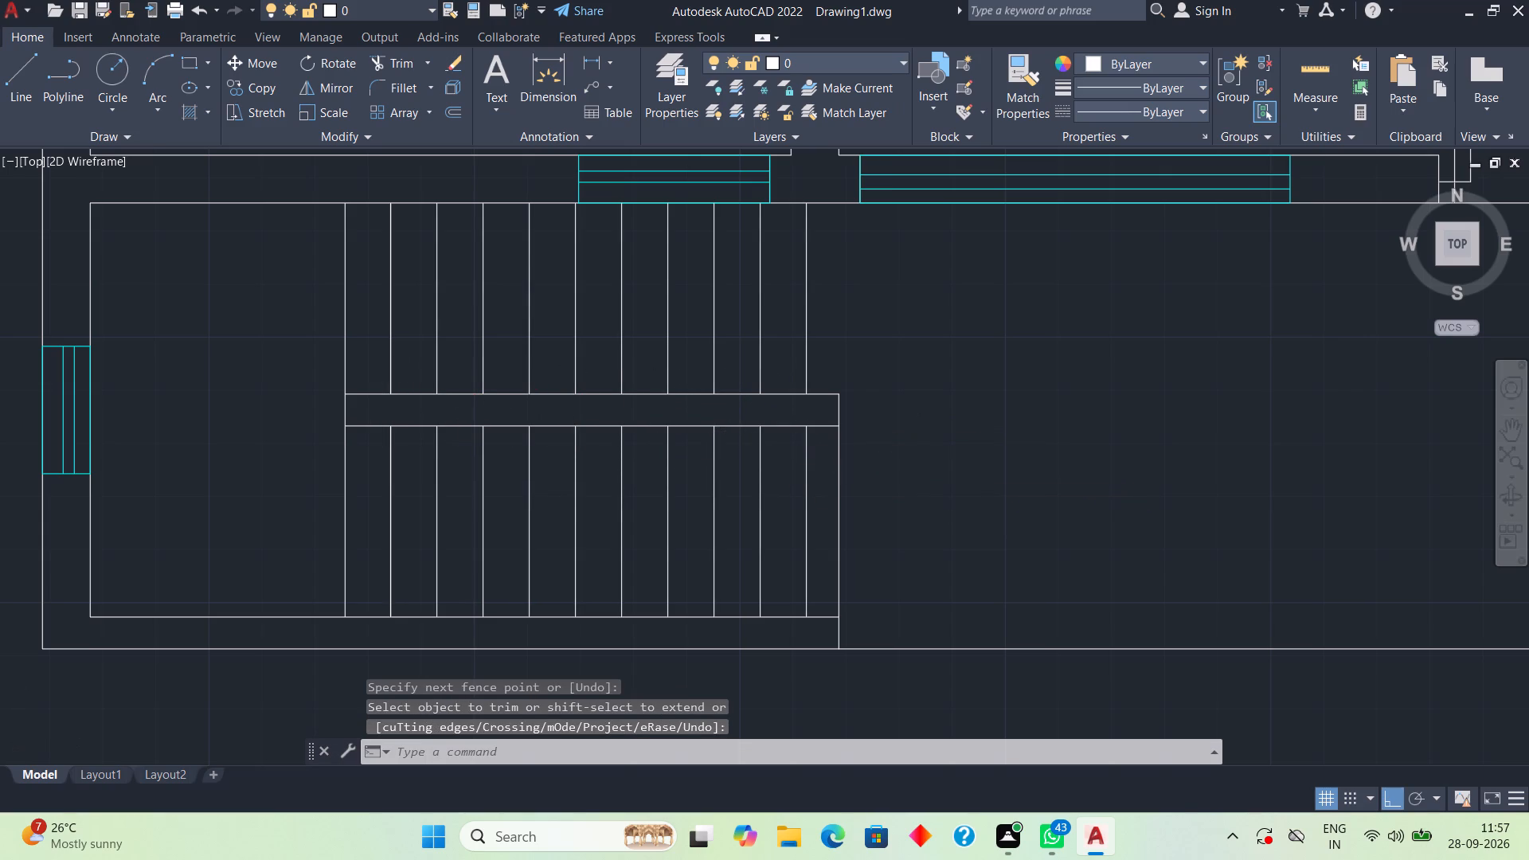
{"action": "scroll", "coordinate": [918, 453], "scroll_direction": "down", "scroll_amount": 1}
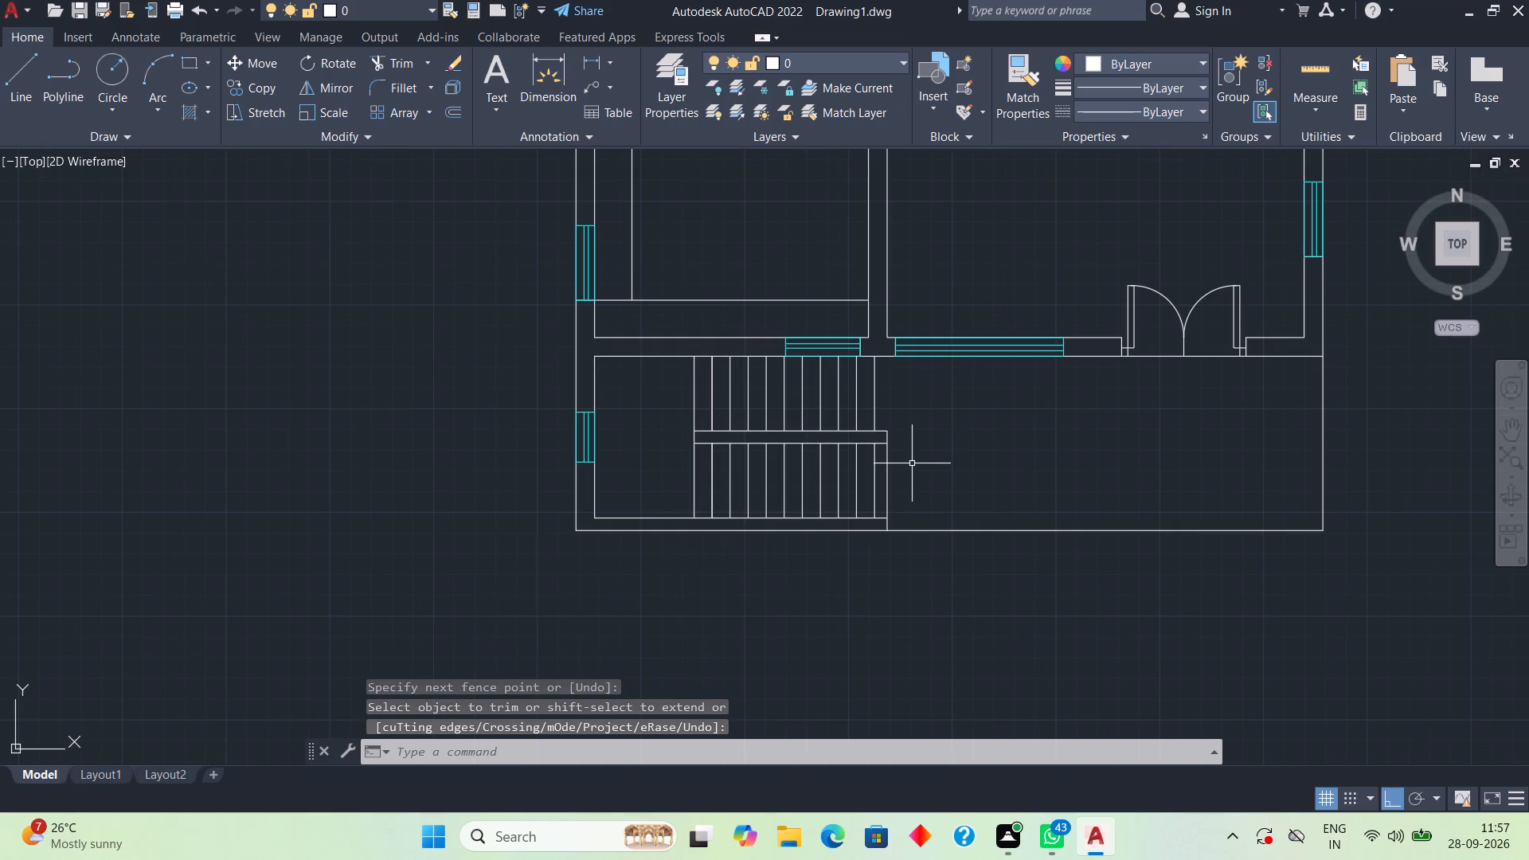
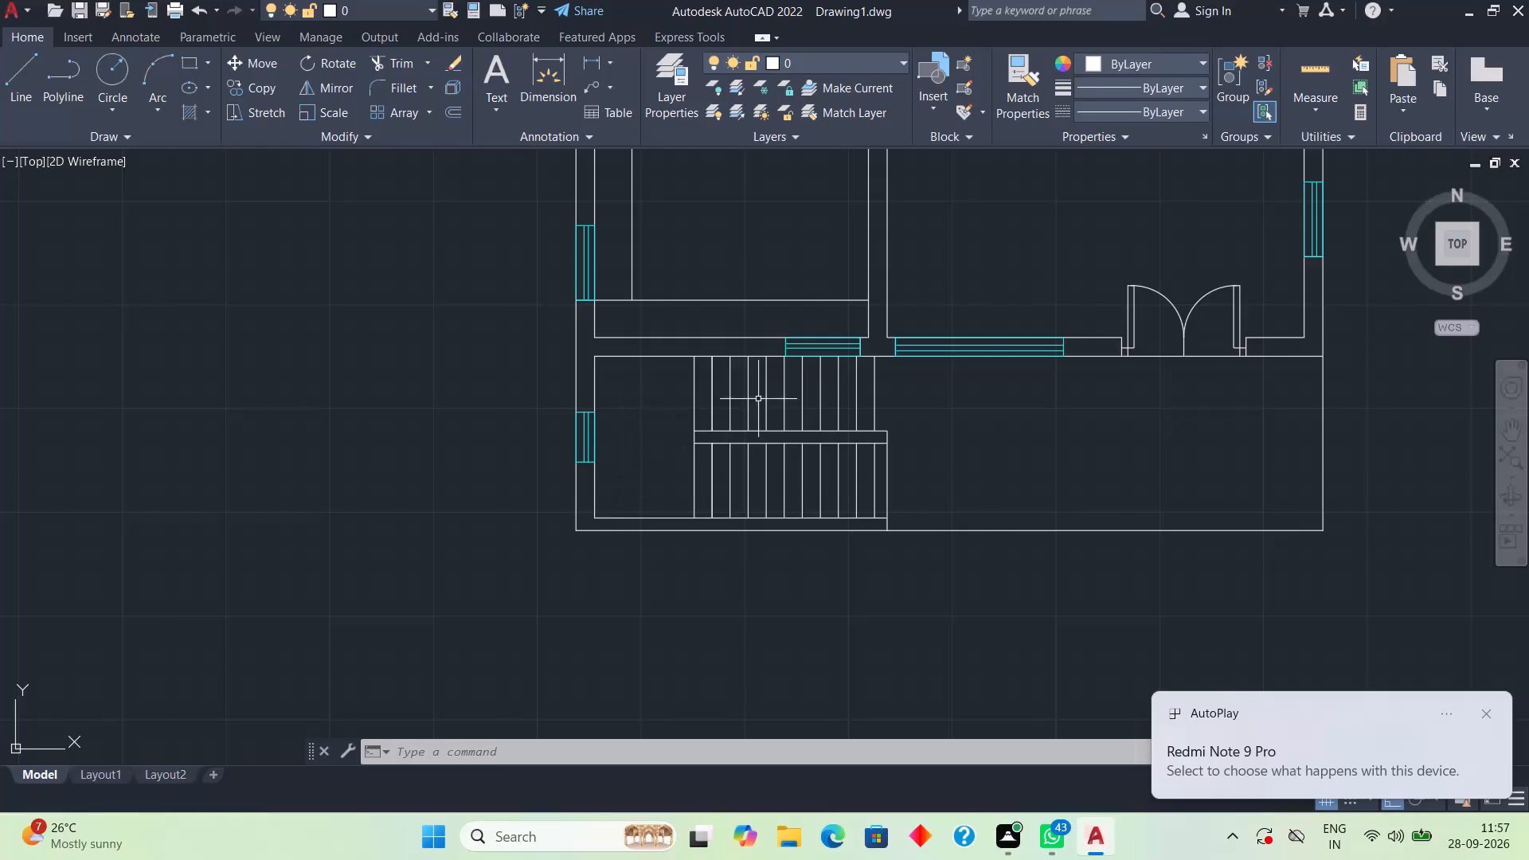
Erase the stray cyan window sitting just inside the left outer wall of the upper-left room.
{"action": "scroll", "coordinate": [944, 381], "scroll_direction": "down", "scroll_amount": 2}
{"action": "scroll", "coordinate": [998, 246], "scroll_direction": "up", "scroll_amount": 1}
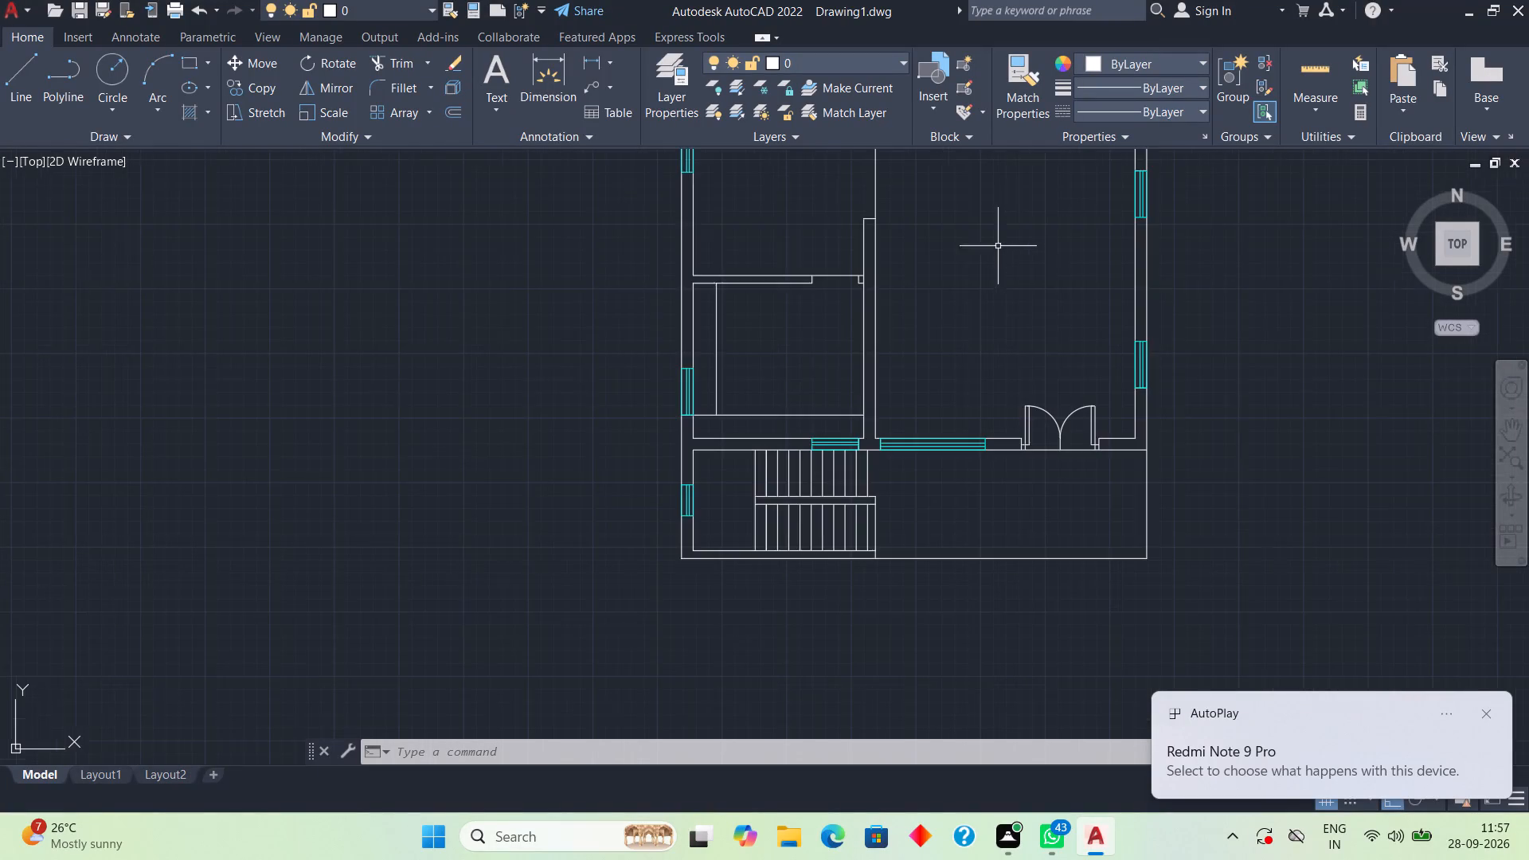
{"action": "scroll", "coordinate": [998, 246], "scroll_direction": "up", "scroll_amount": 1}
{"action": "scroll", "coordinate": [998, 246], "scroll_direction": "down", "scroll_amount": 2}
{"action": "middle_click_drag", "start_coordinate": [998, 248], "coordinate": [975, 298]}
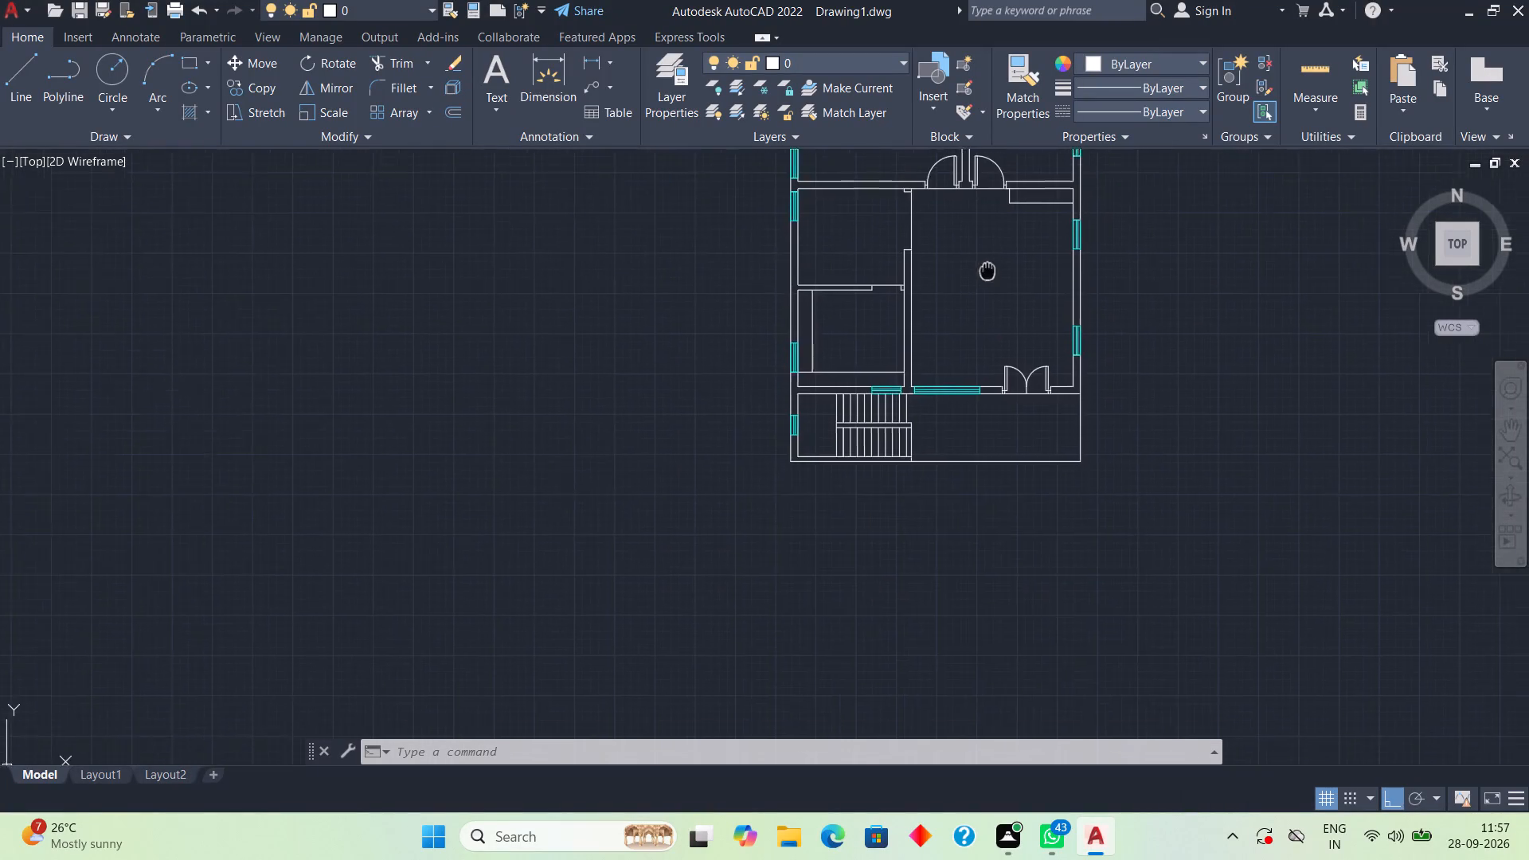
{"action": "middle_click_drag", "start_coordinate": [975, 298], "coordinate": [822, 458]}
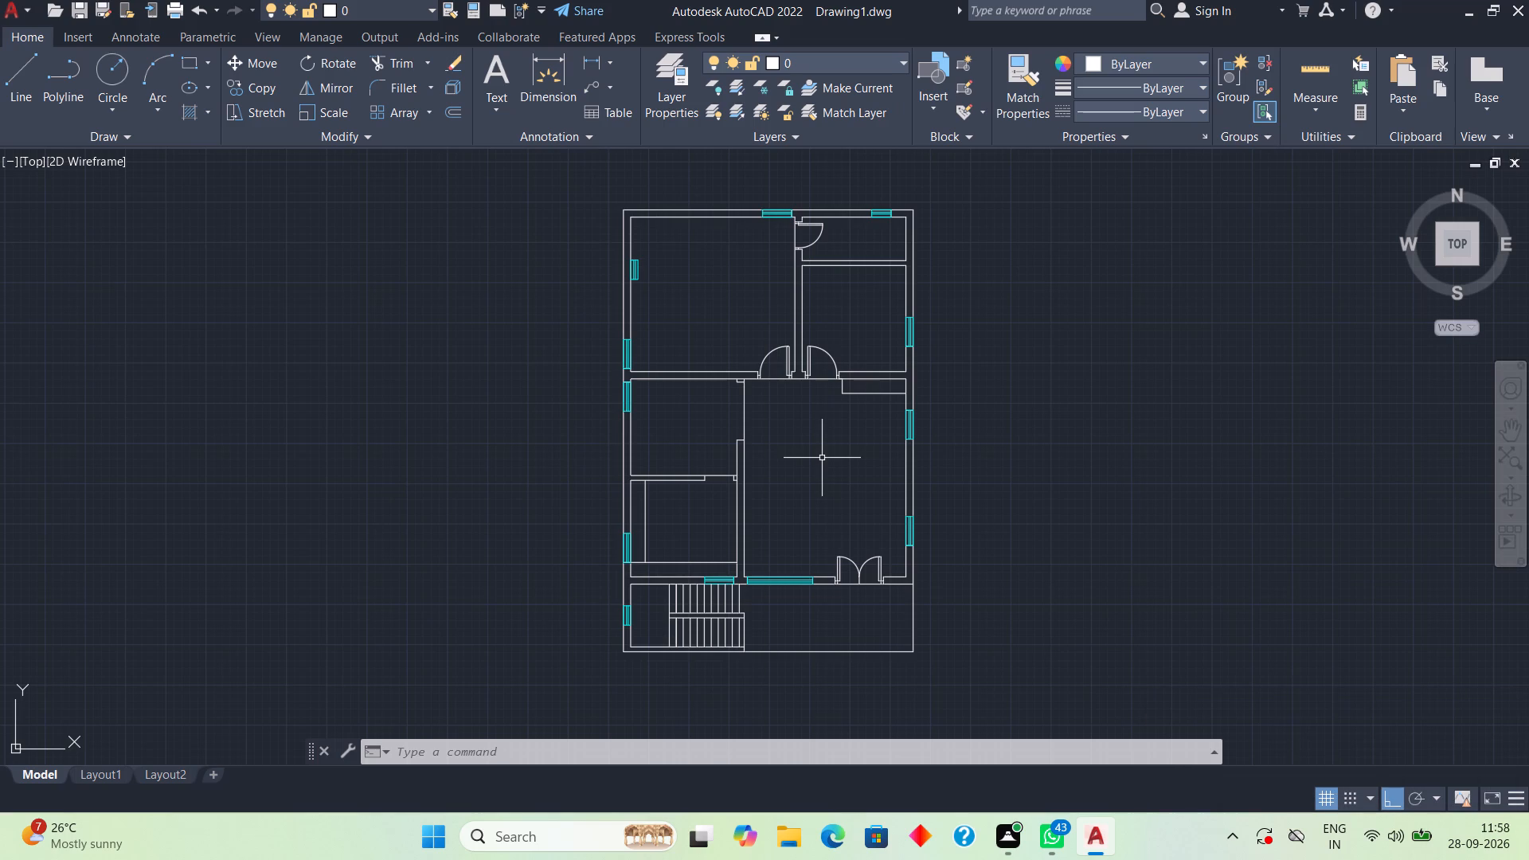
{"action": "scroll", "coordinate": [618, 273], "scroll_direction": "up", "scroll_amount": 3}
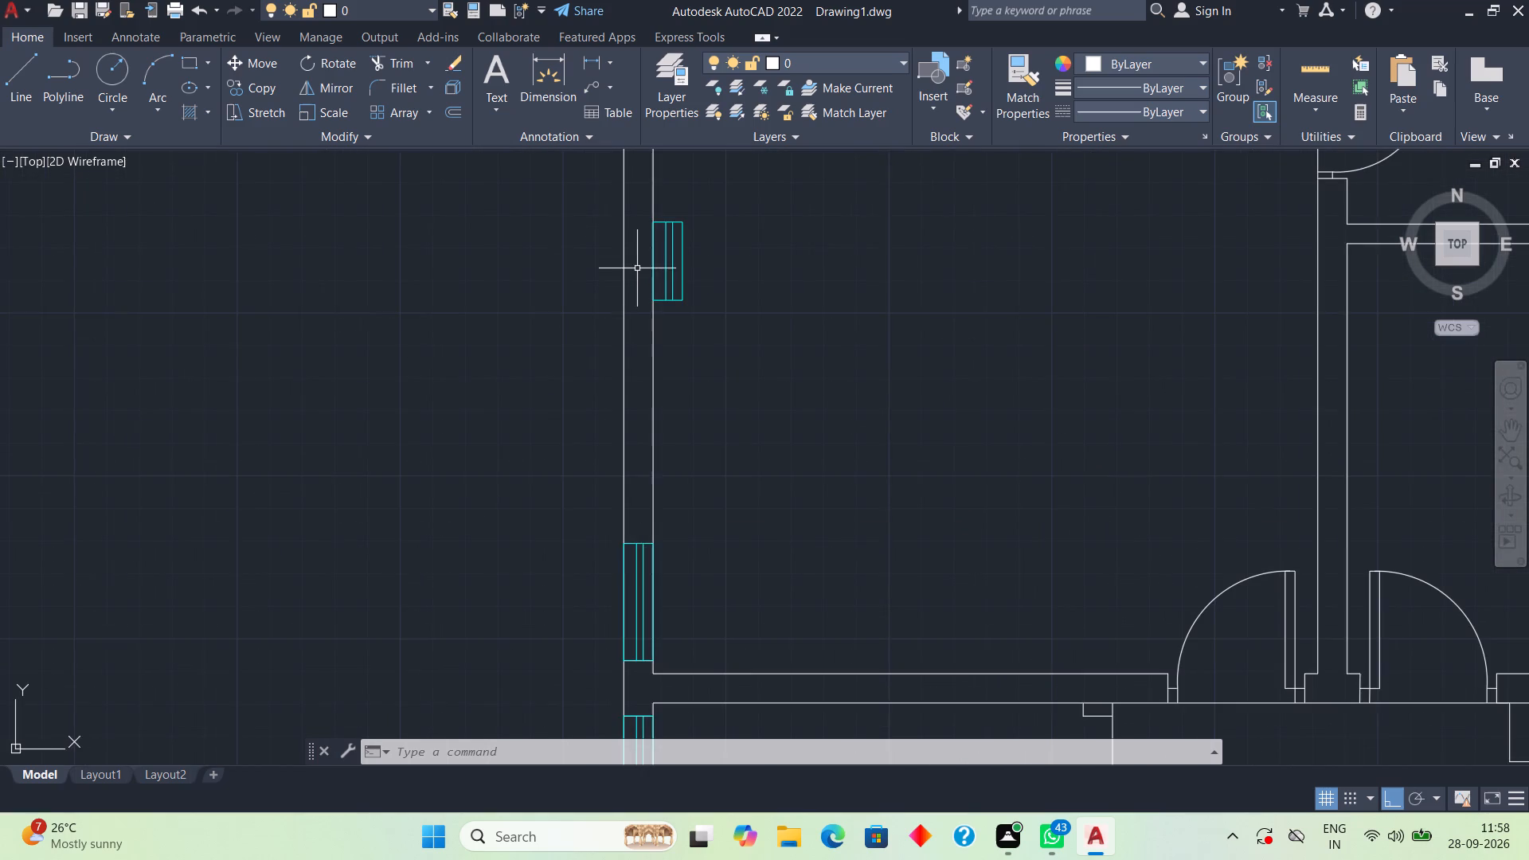
{"action": "middle_click_drag", "start_coordinate": [638, 268], "coordinate": [727, 504]}
{"action": "scroll", "coordinate": [727, 504], "scroll_direction": "down", "scroll_amount": 3}
{"action": "middle_click_drag", "start_coordinate": [756, 459], "coordinate": [745, 303]}
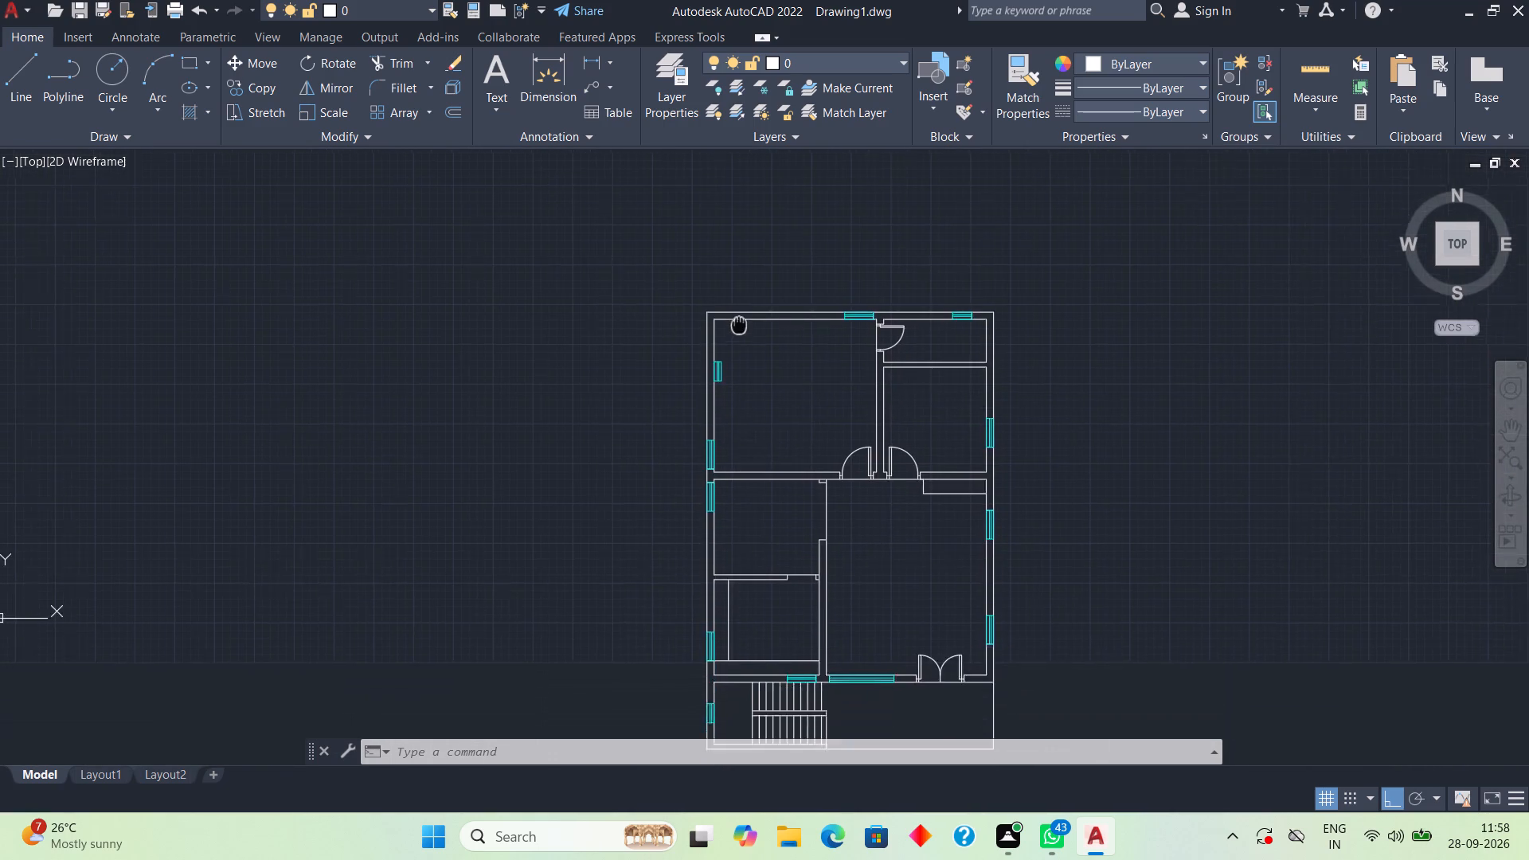
{"action": "middle_click_drag", "start_coordinate": [745, 303], "coordinate": [787, 232]}
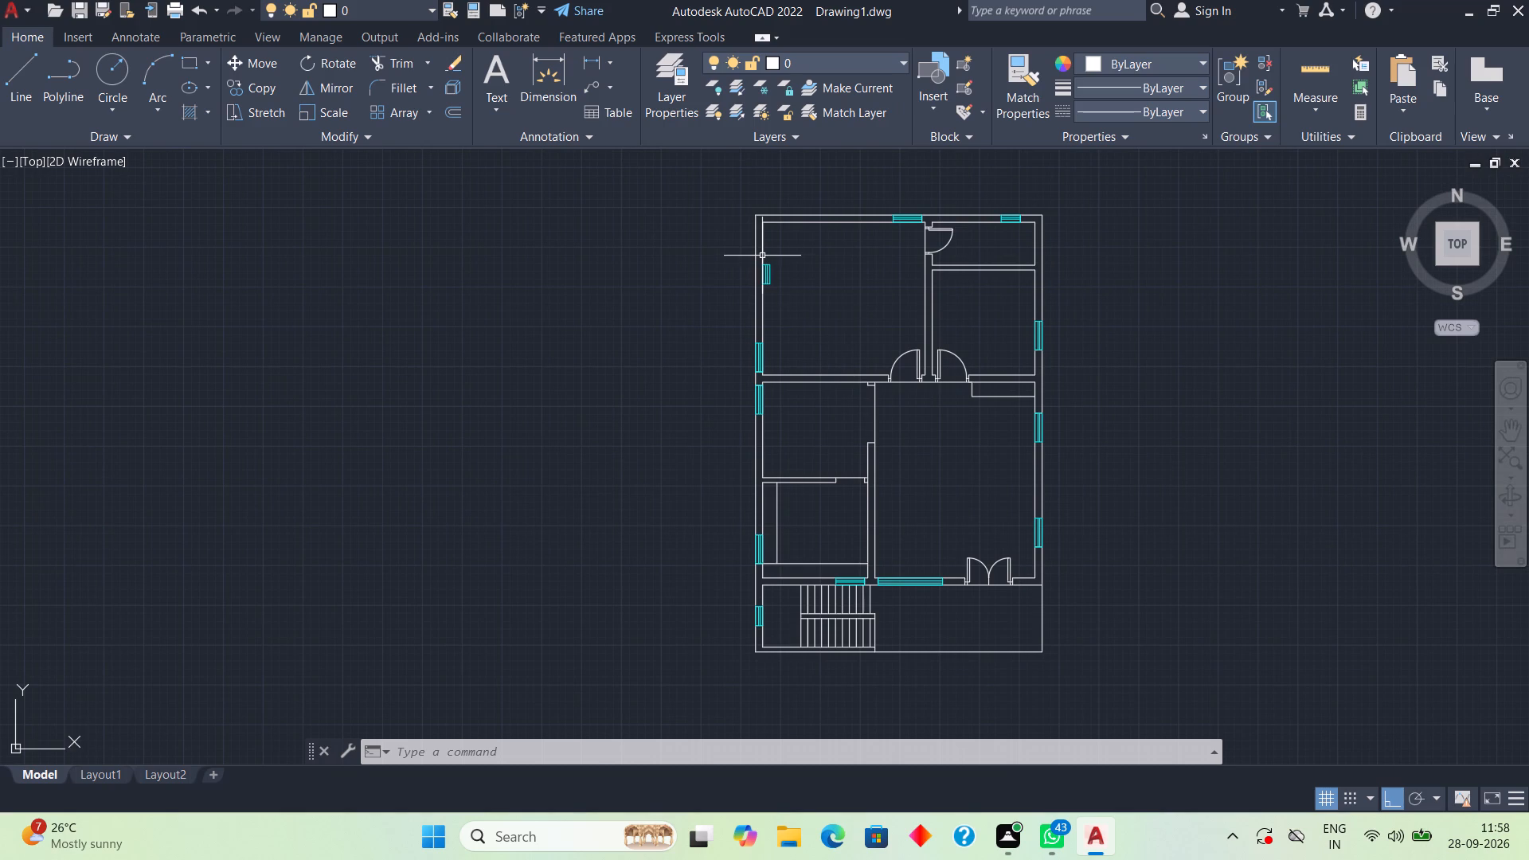
{"action": "scroll", "coordinate": [762, 256], "scroll_direction": "up", "scroll_amount": 3}
{"action": "left_click", "coordinate": [766, 303]}
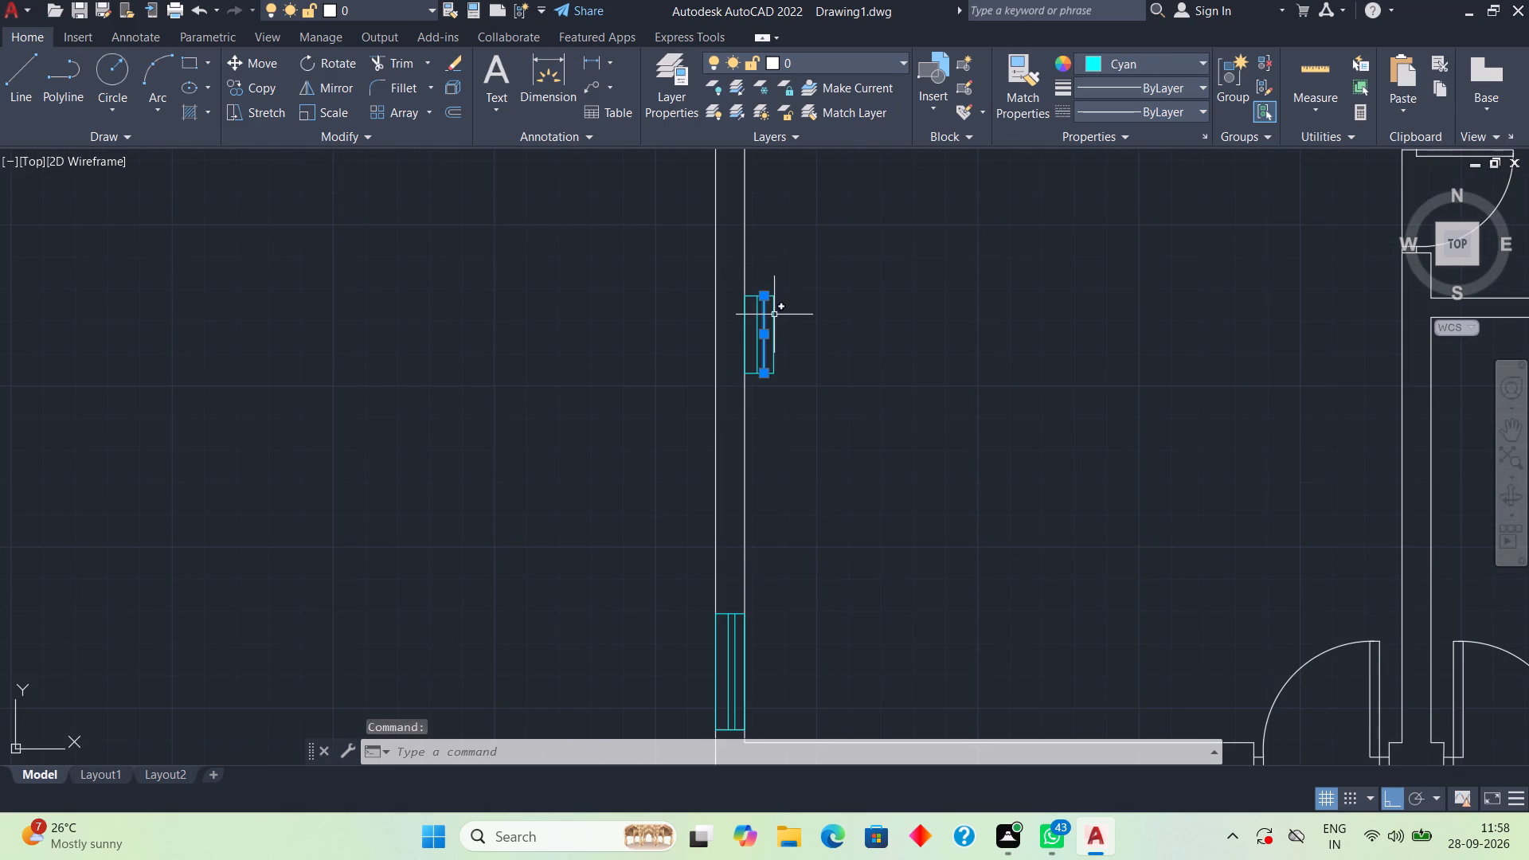
{"action": "left_click", "coordinate": [732, 270]}
{"action": "left_click", "coordinate": [783, 377]}
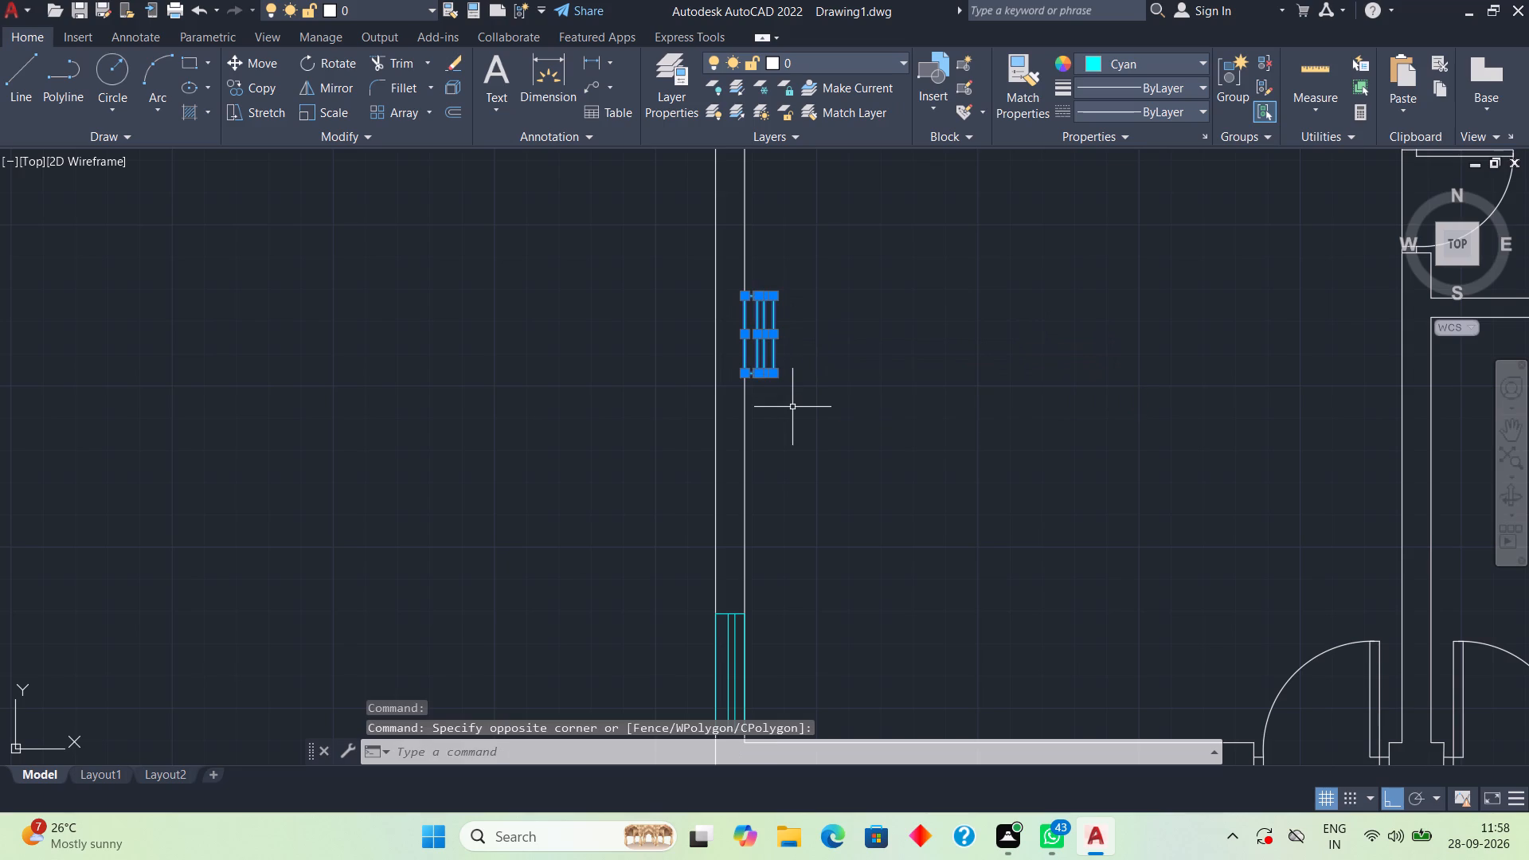
{"action": "key", "text": "Delete"}
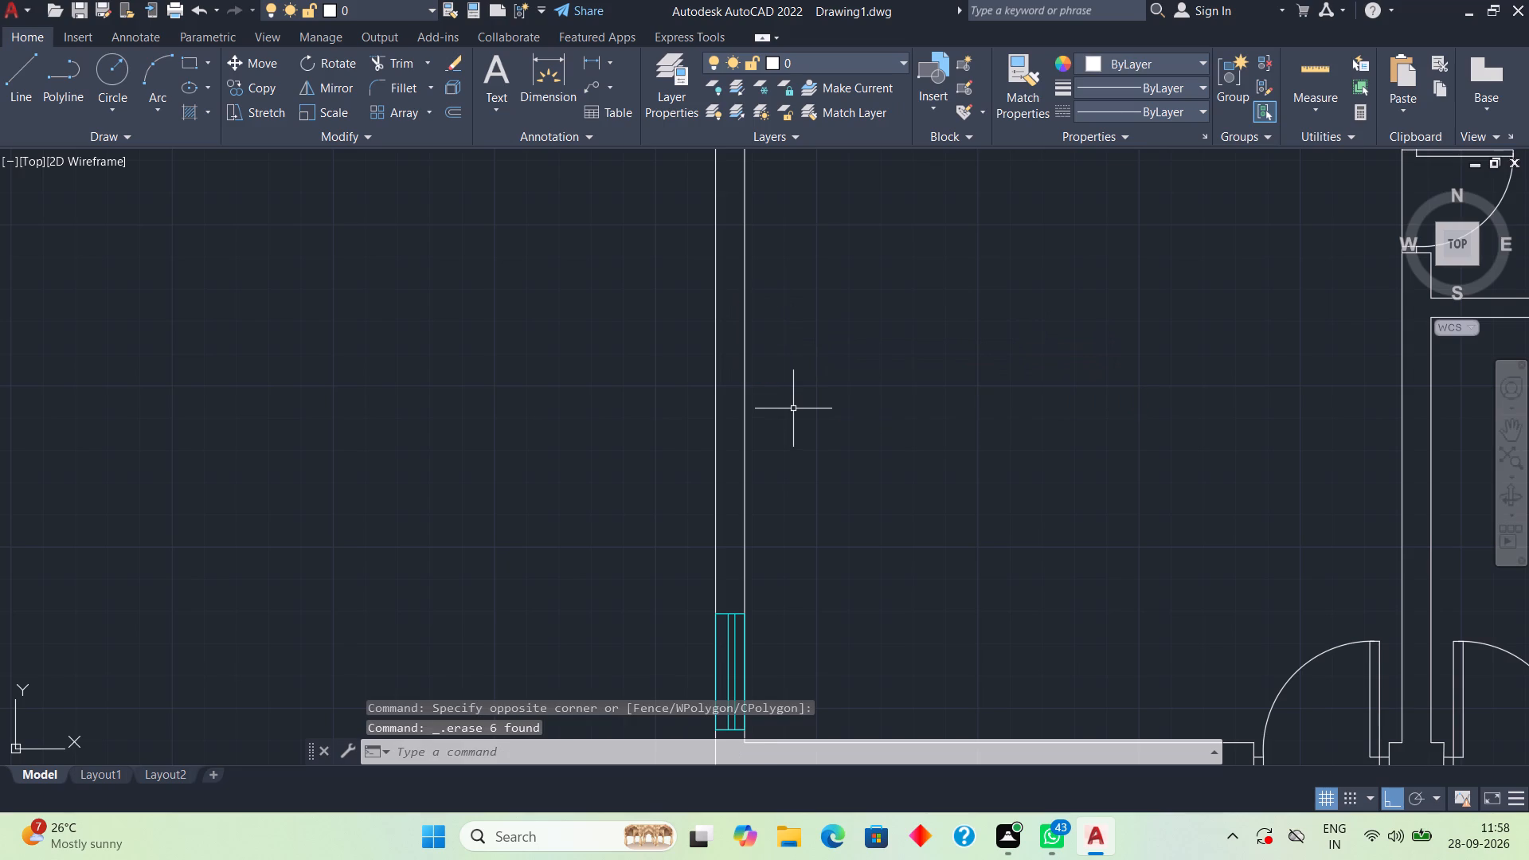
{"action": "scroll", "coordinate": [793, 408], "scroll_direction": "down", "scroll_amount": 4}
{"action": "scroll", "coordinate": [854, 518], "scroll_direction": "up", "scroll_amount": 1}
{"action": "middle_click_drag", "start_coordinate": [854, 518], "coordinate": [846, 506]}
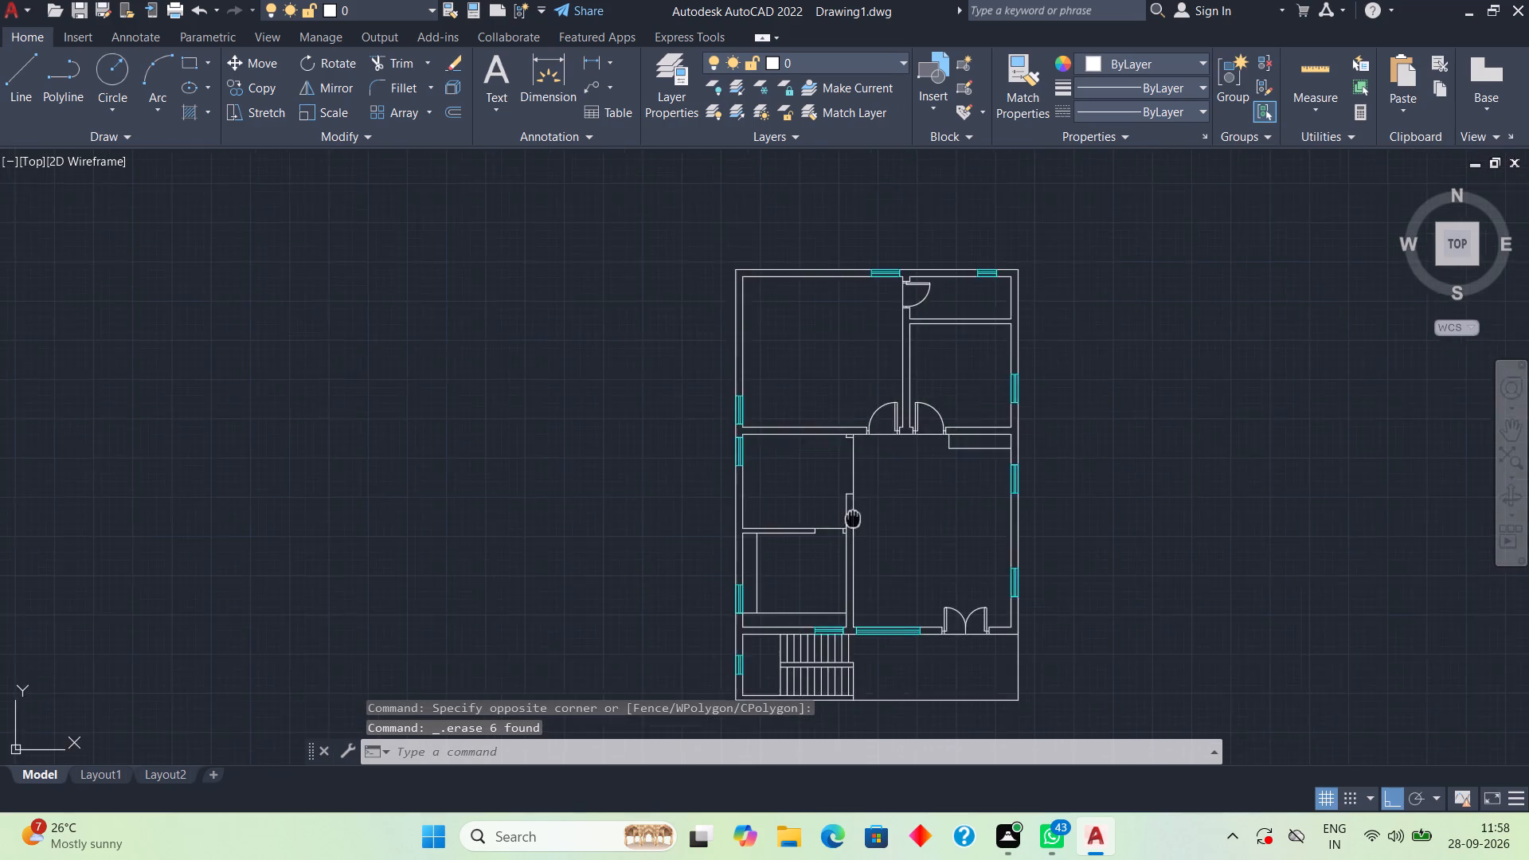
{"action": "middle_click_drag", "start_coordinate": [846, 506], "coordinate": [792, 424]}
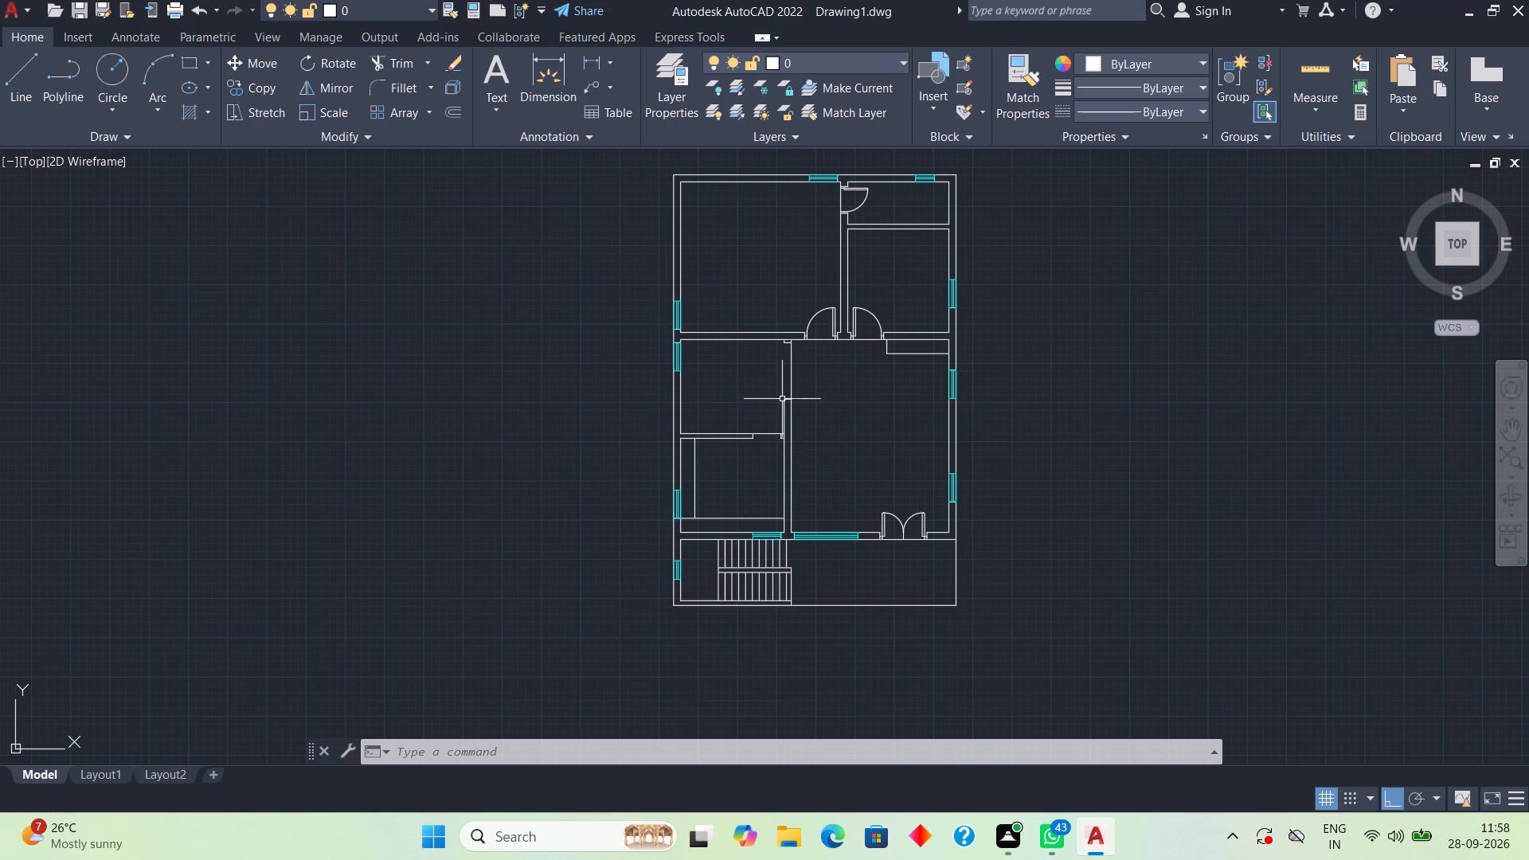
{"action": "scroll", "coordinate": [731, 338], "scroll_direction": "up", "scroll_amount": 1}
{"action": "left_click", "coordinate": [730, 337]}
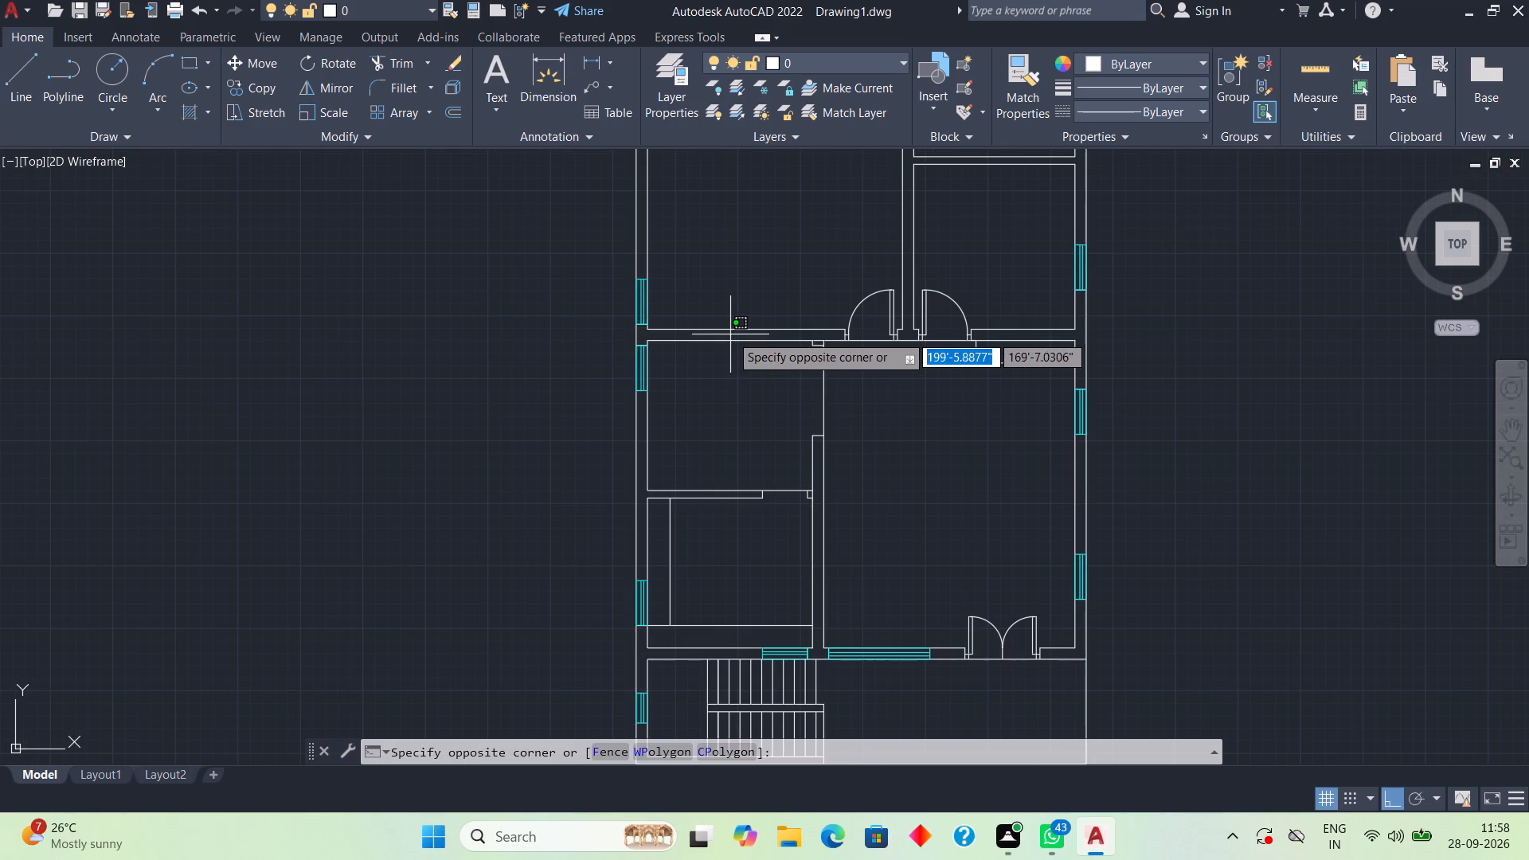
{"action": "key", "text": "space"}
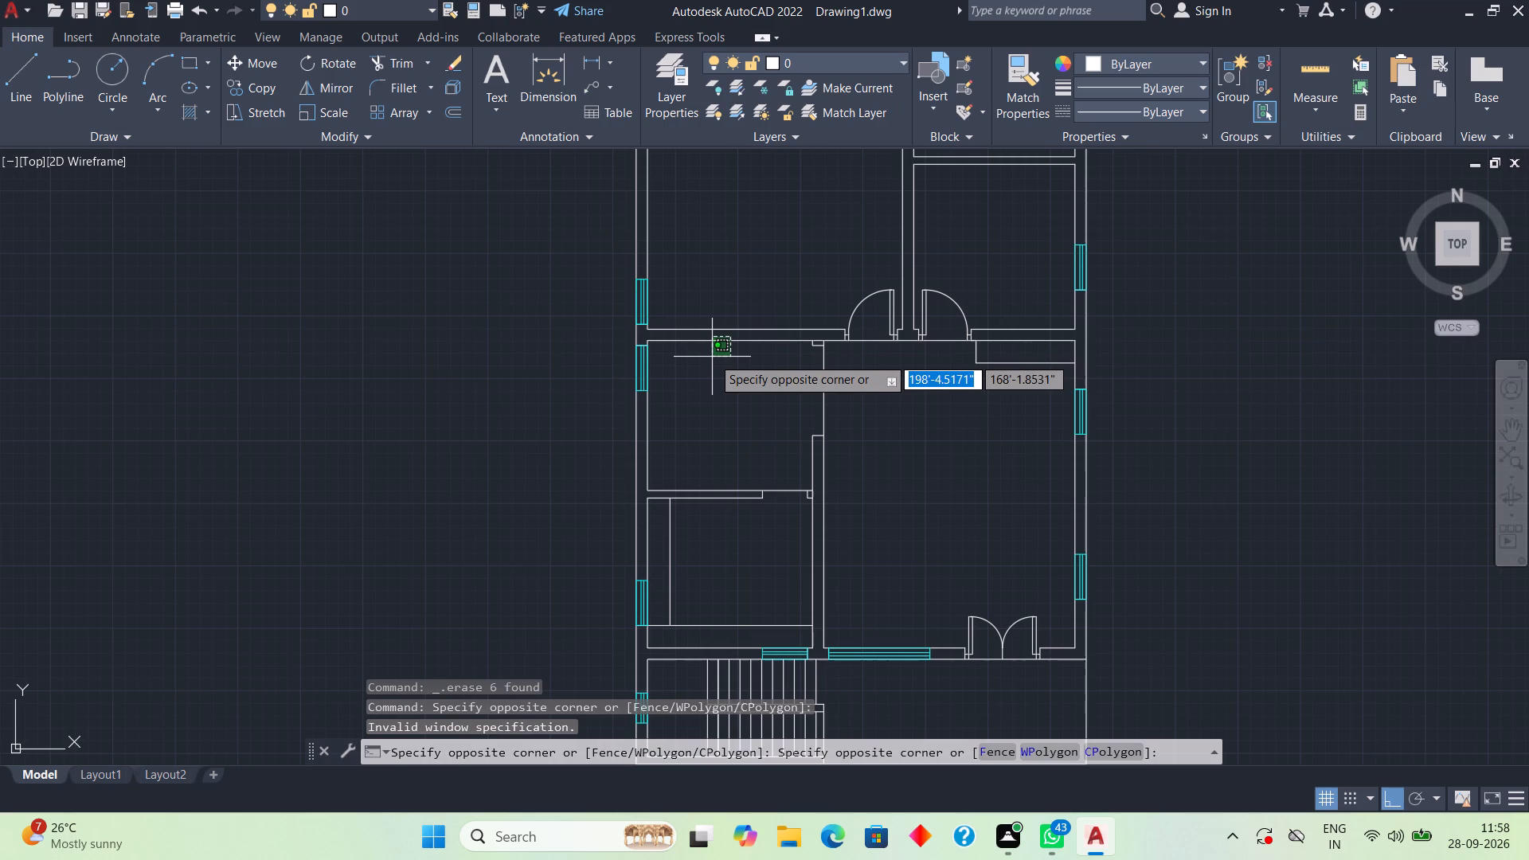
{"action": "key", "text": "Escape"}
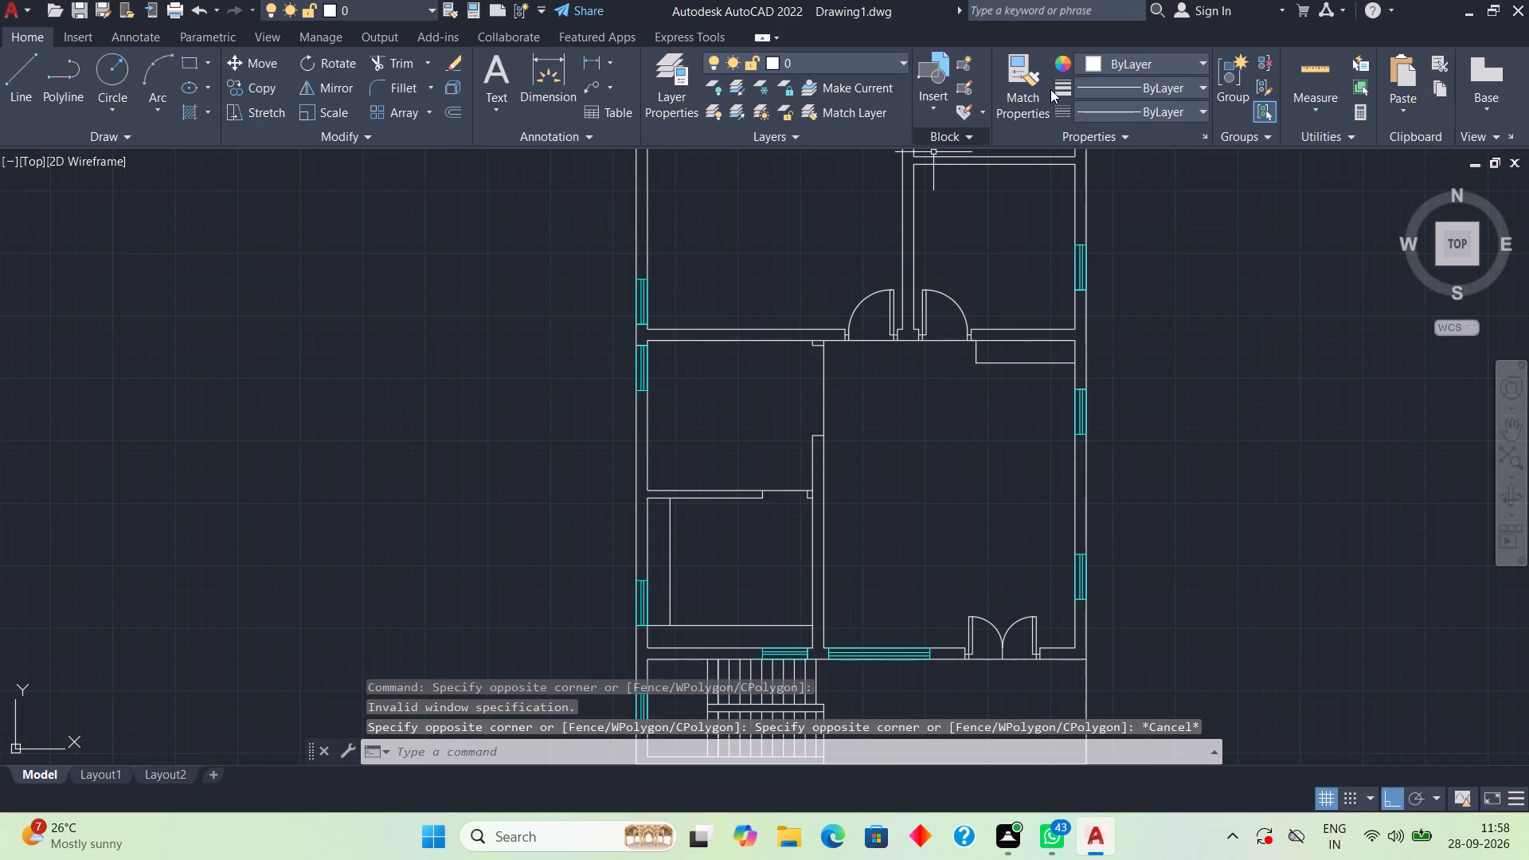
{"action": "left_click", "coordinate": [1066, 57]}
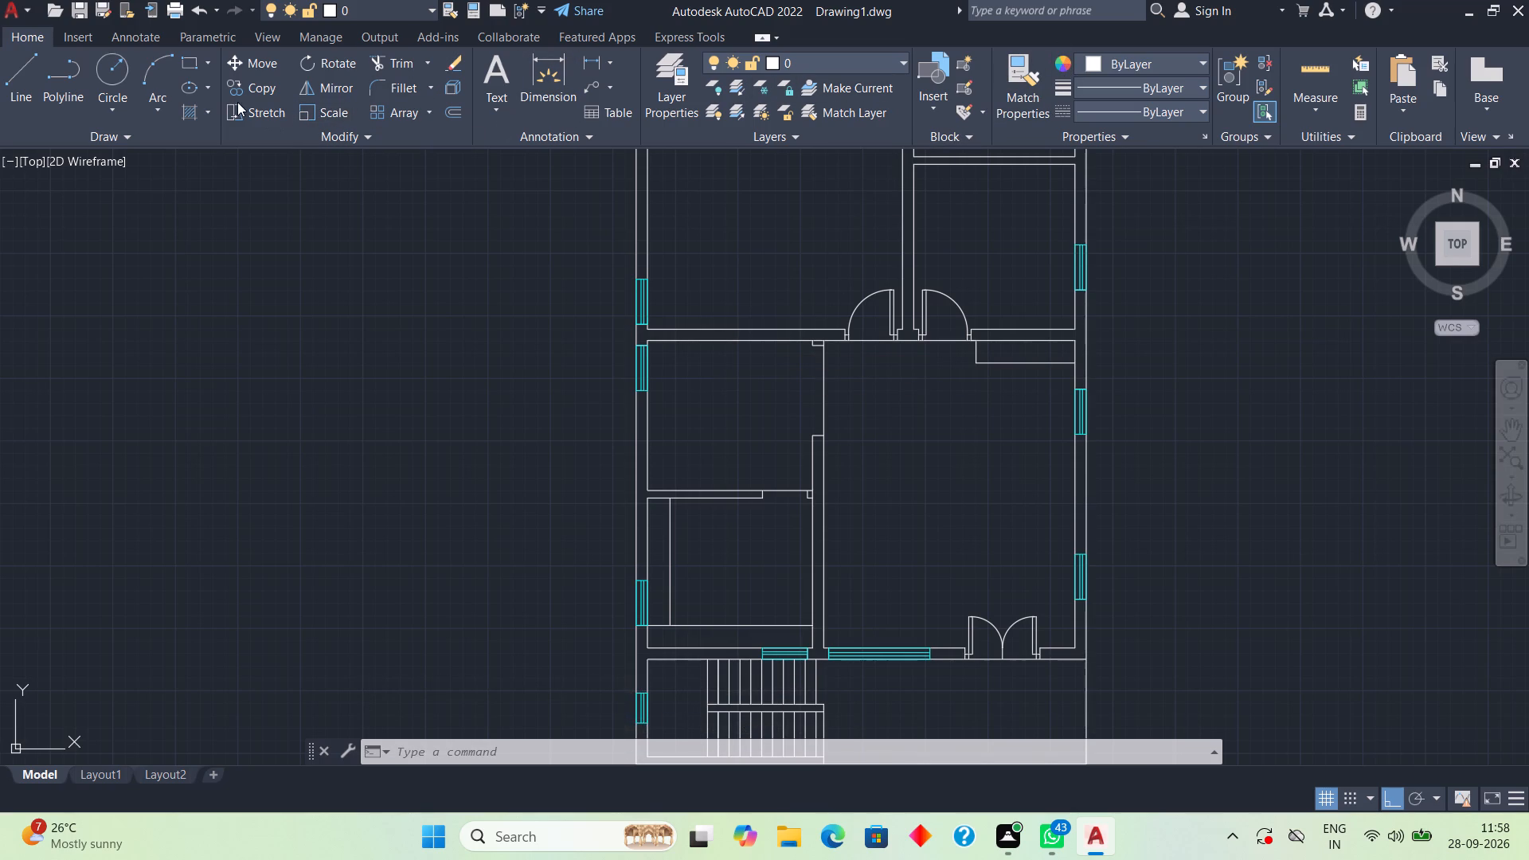
Apply a Gradient fill with both colours Blue to the upper-left outer wall and the horizontal wall below the upper-left room.
{"action": "left_click", "coordinate": [205, 110]}
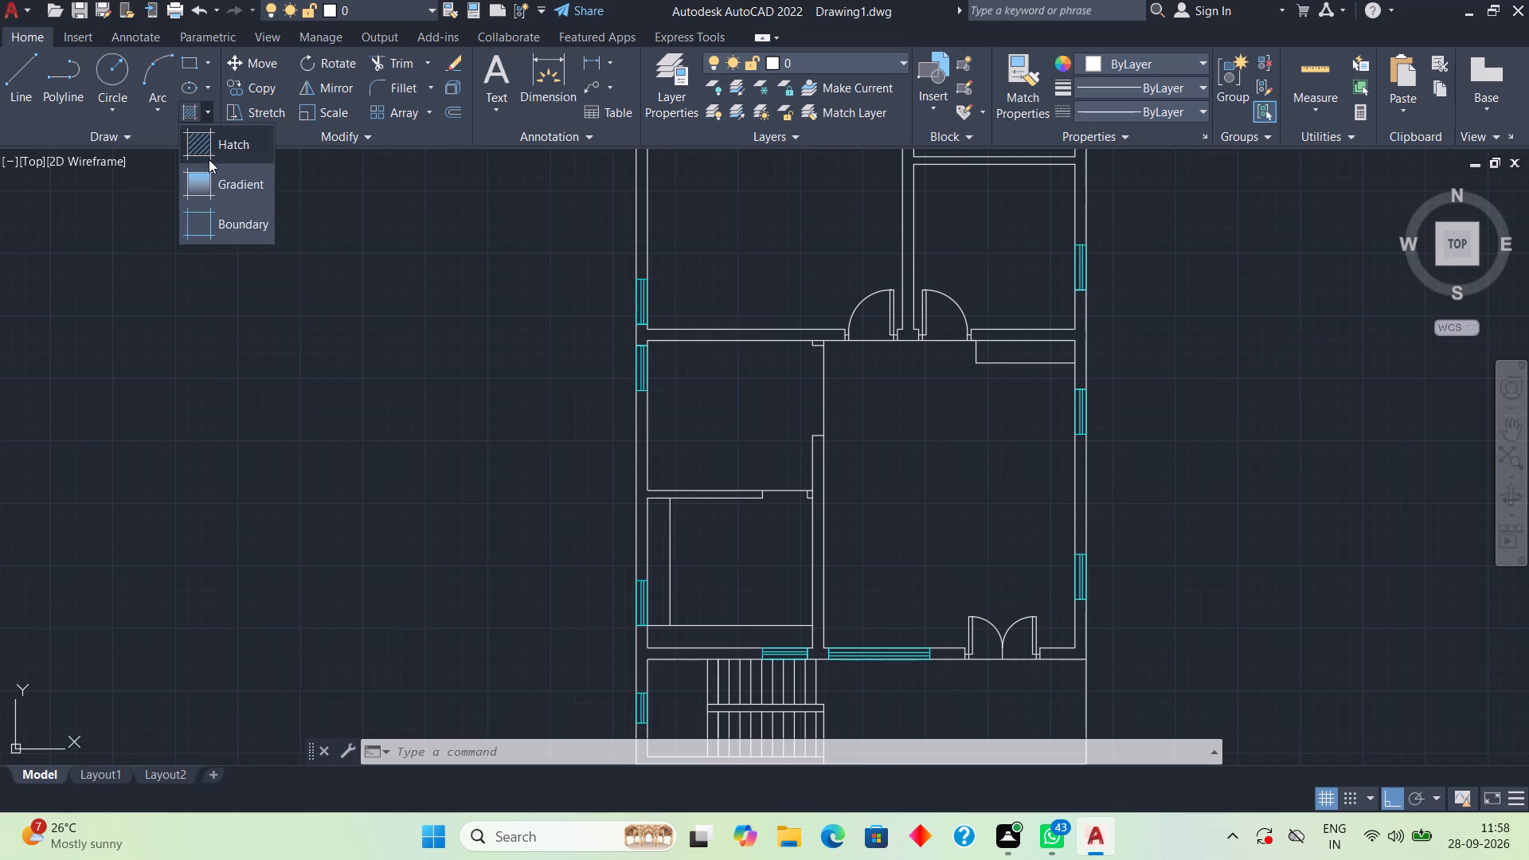
{"action": "left_click", "coordinate": [213, 172]}
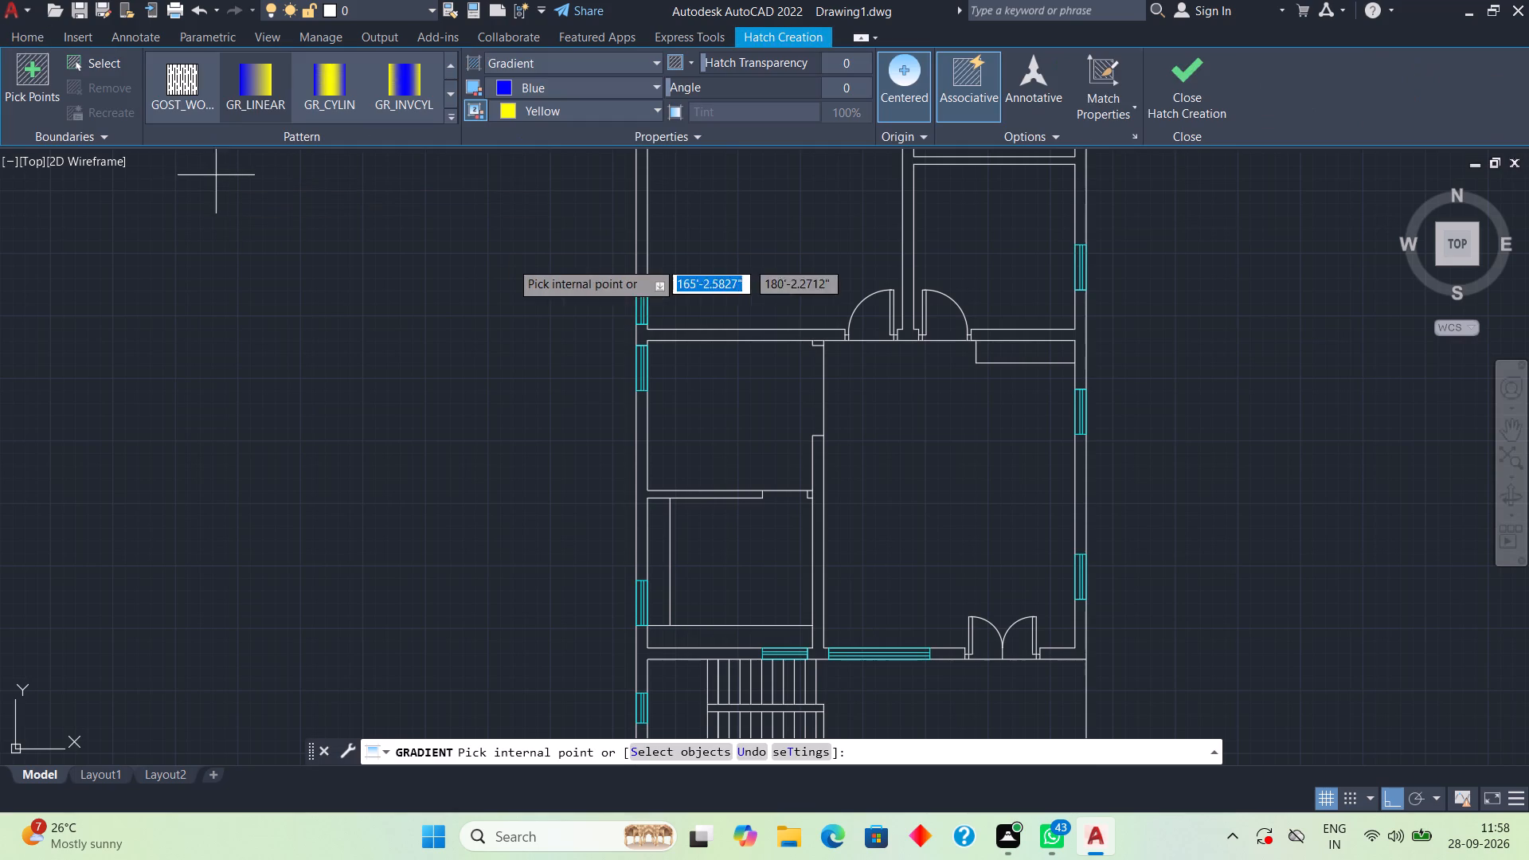
{"action": "left_click", "coordinate": [525, 86]}
{"action": "left_click", "coordinate": [570, 233]}
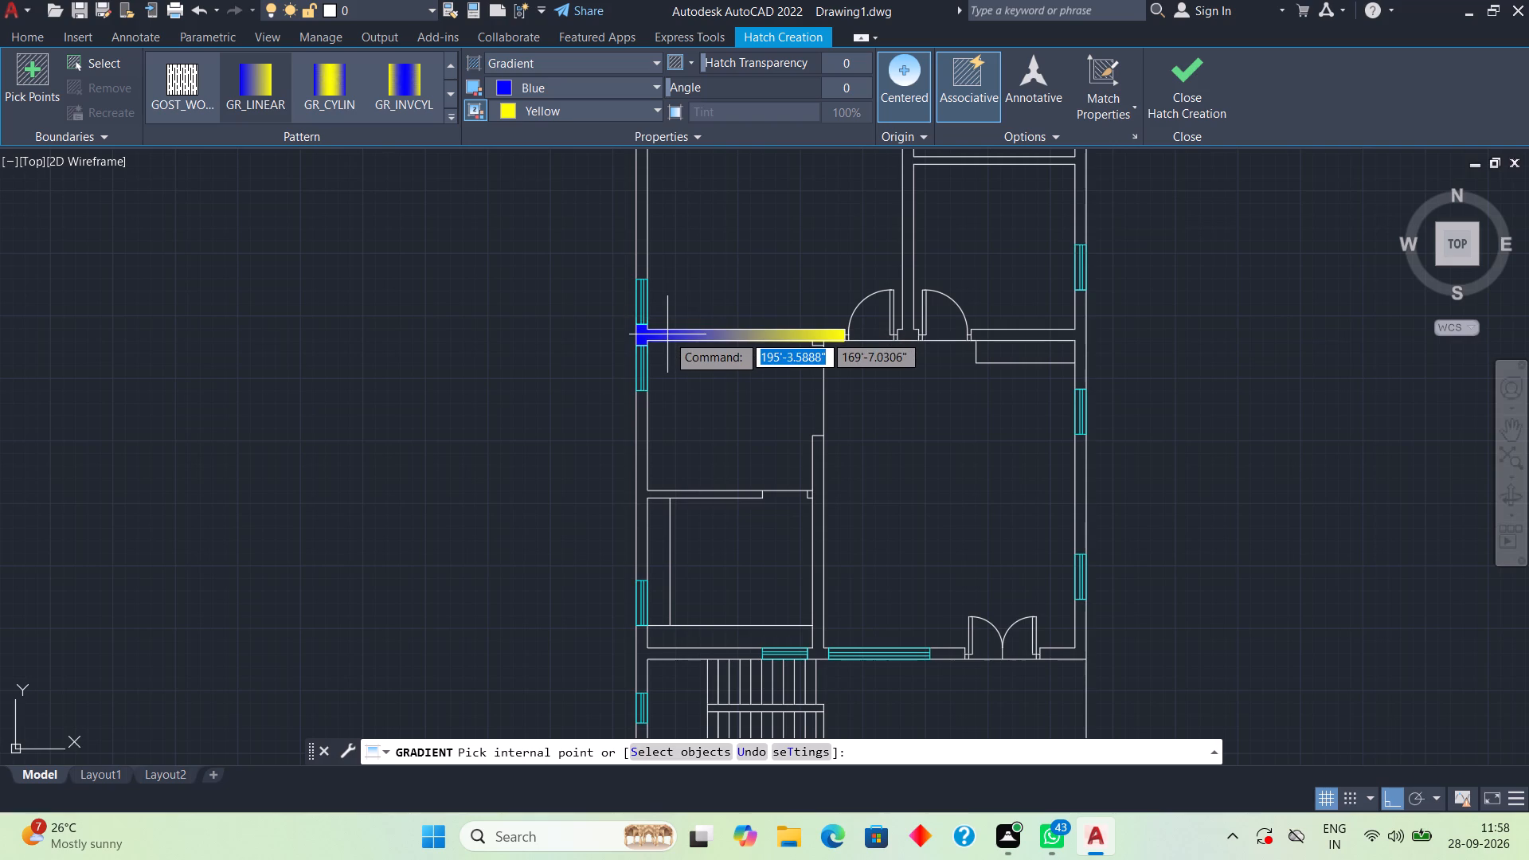
{"action": "left_click", "coordinate": [585, 83]}
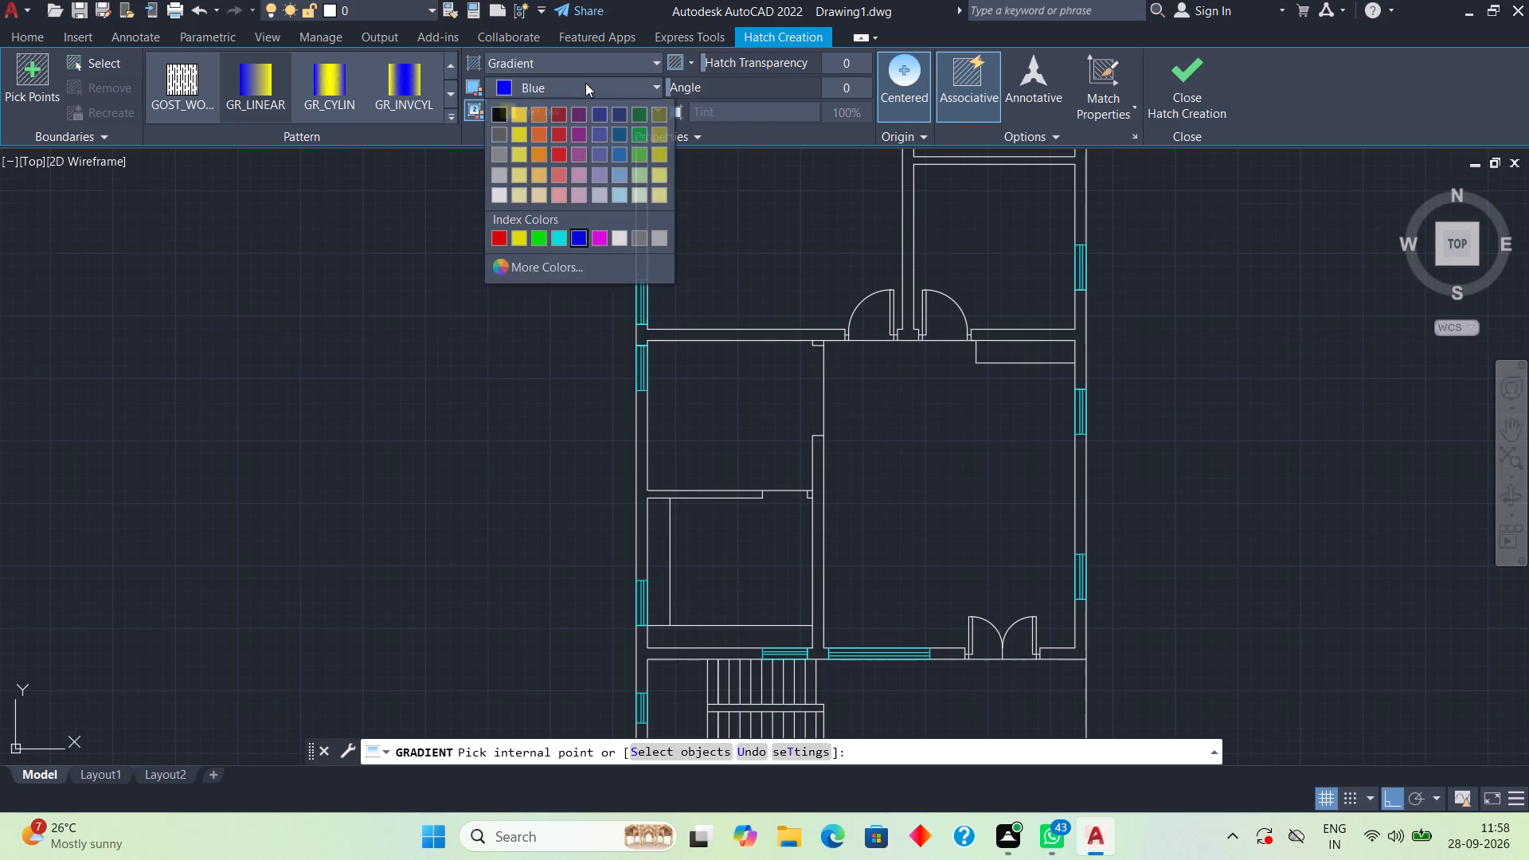
{"action": "left_click", "coordinate": [582, 238]}
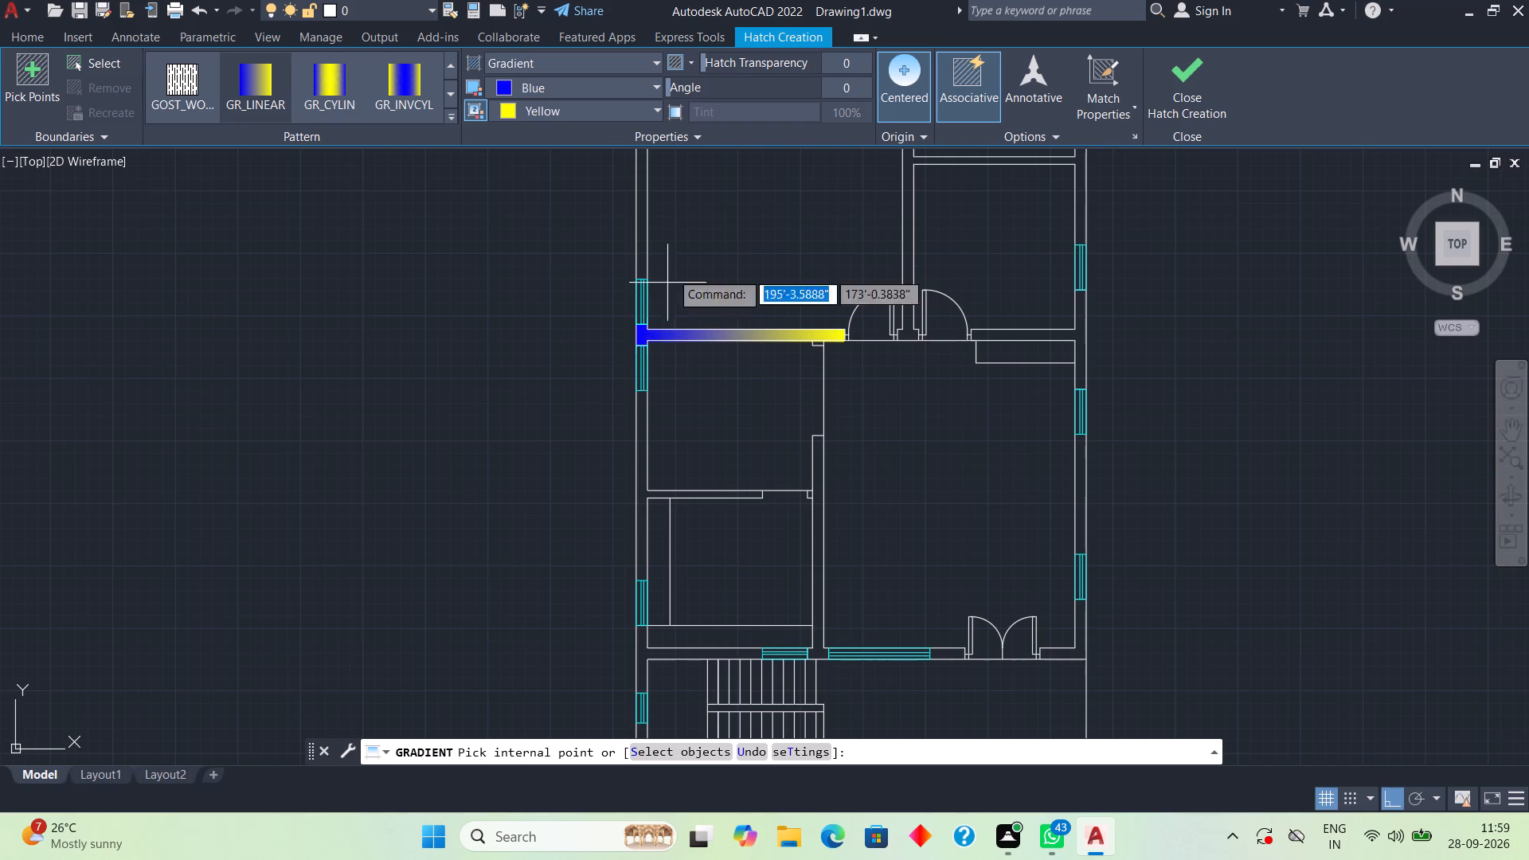
{"action": "left_click", "coordinate": [657, 91]}
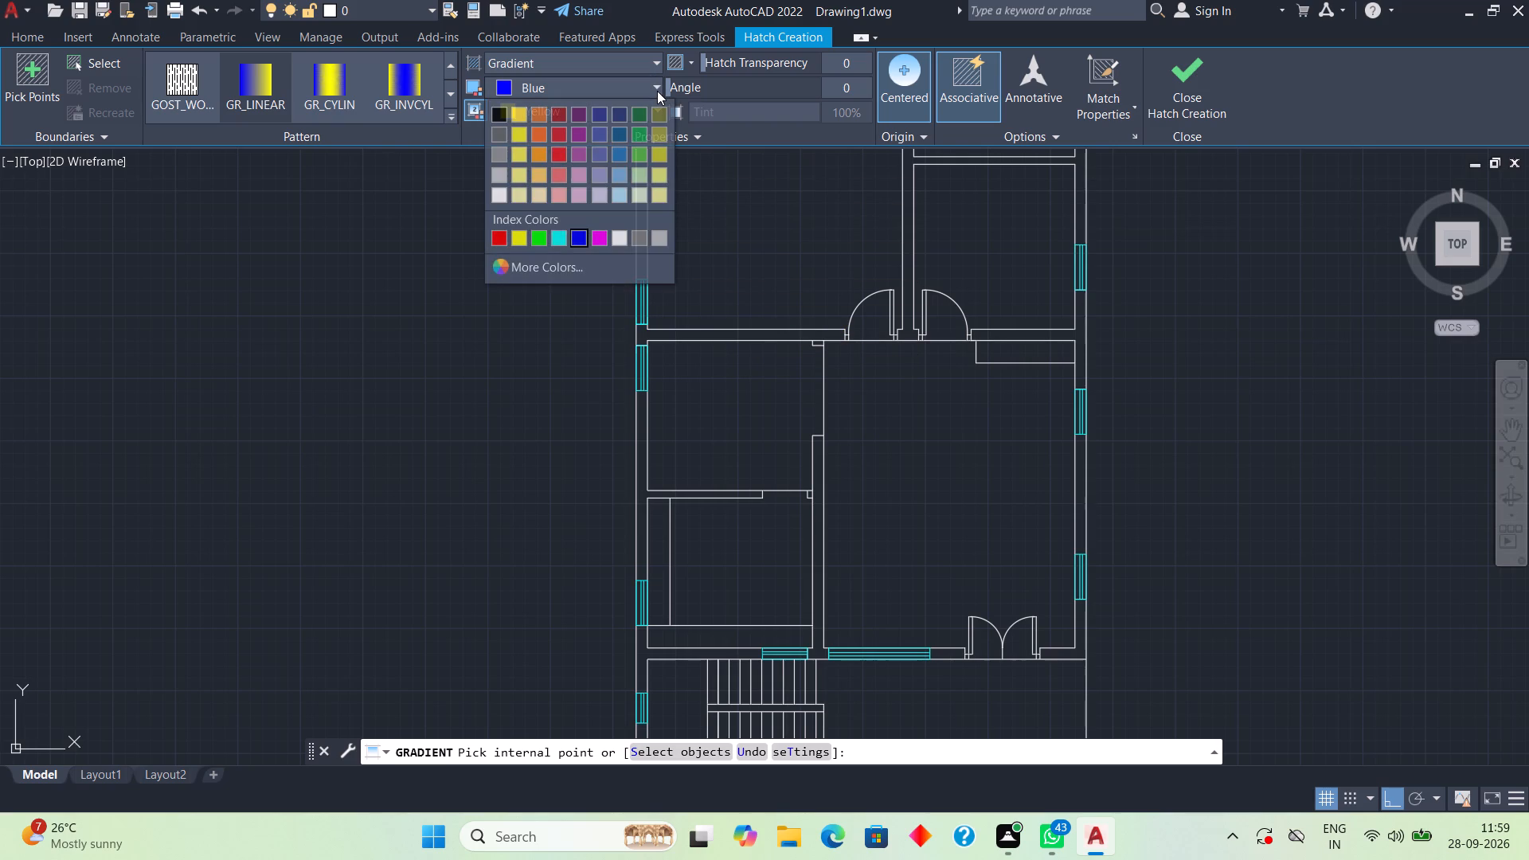
{"action": "left_click", "coordinate": [657, 91]}
{"action": "left_click", "coordinate": [657, 109]}
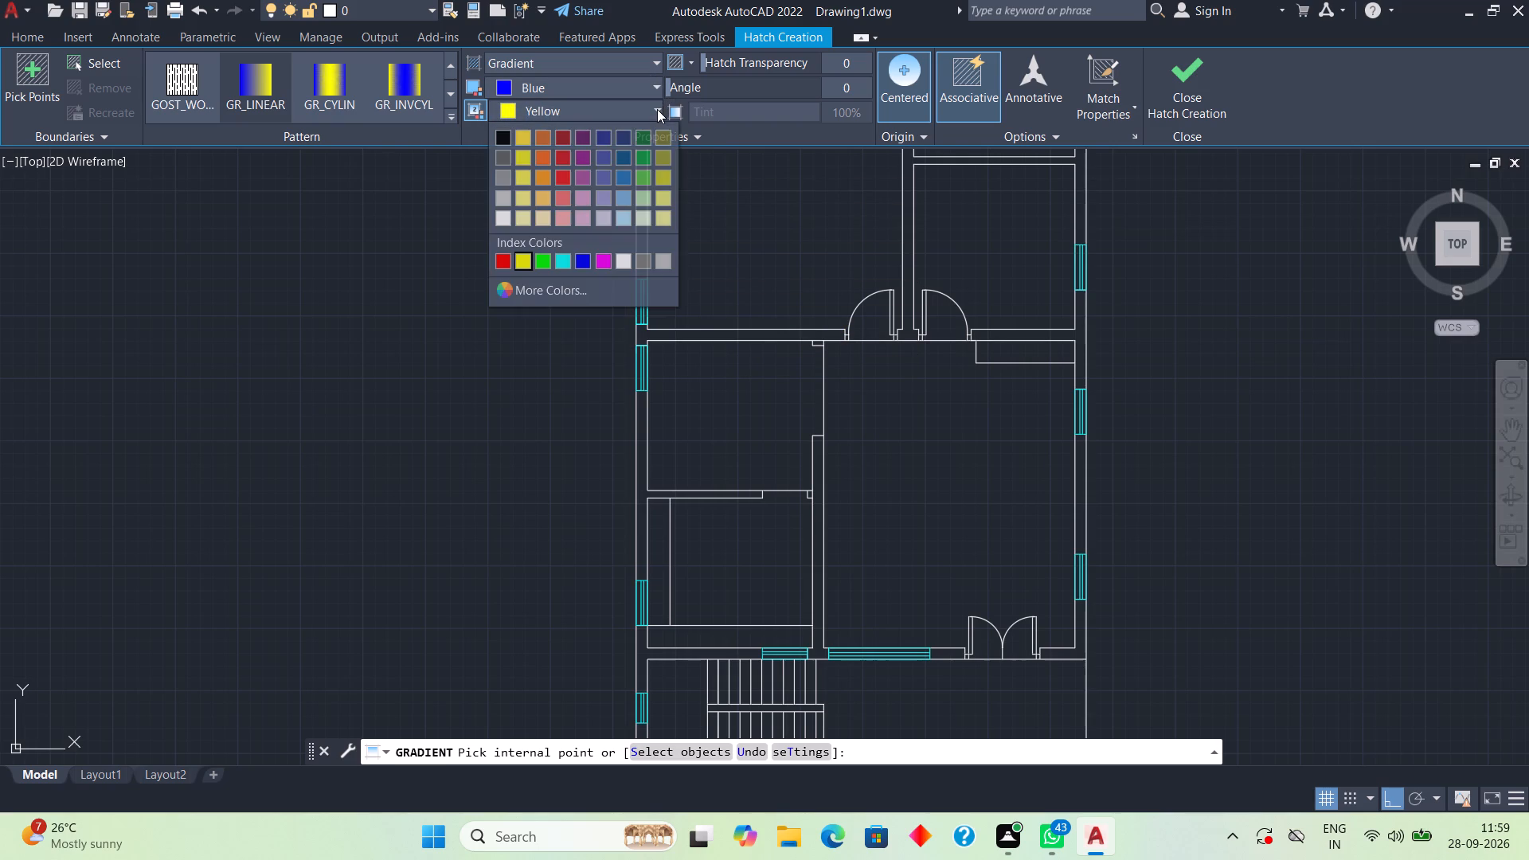
{"action": "left_click", "coordinate": [582, 257]}
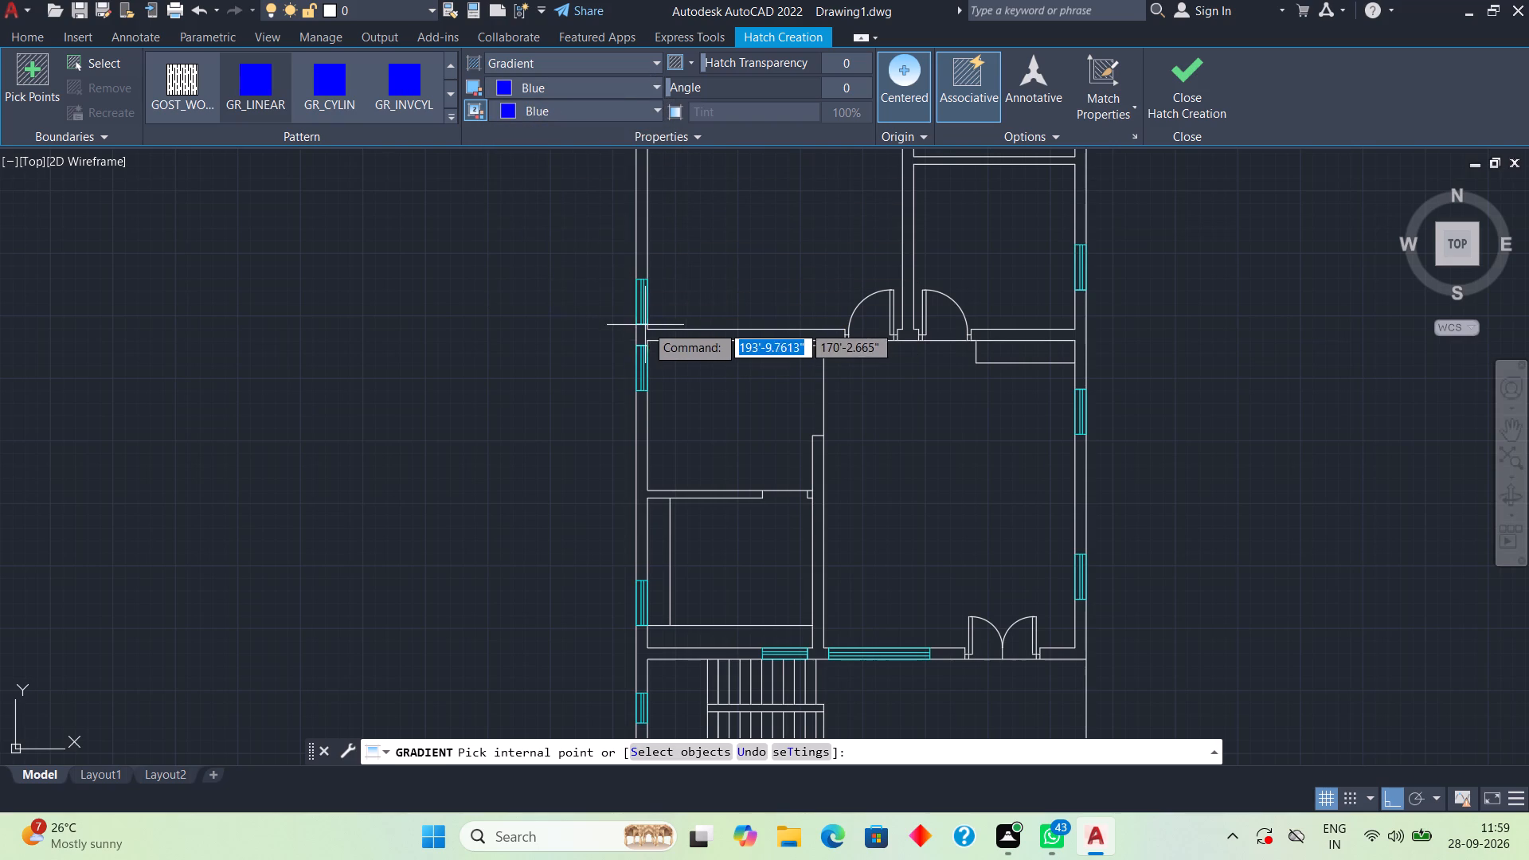
{"action": "left_click", "coordinate": [659, 332]}
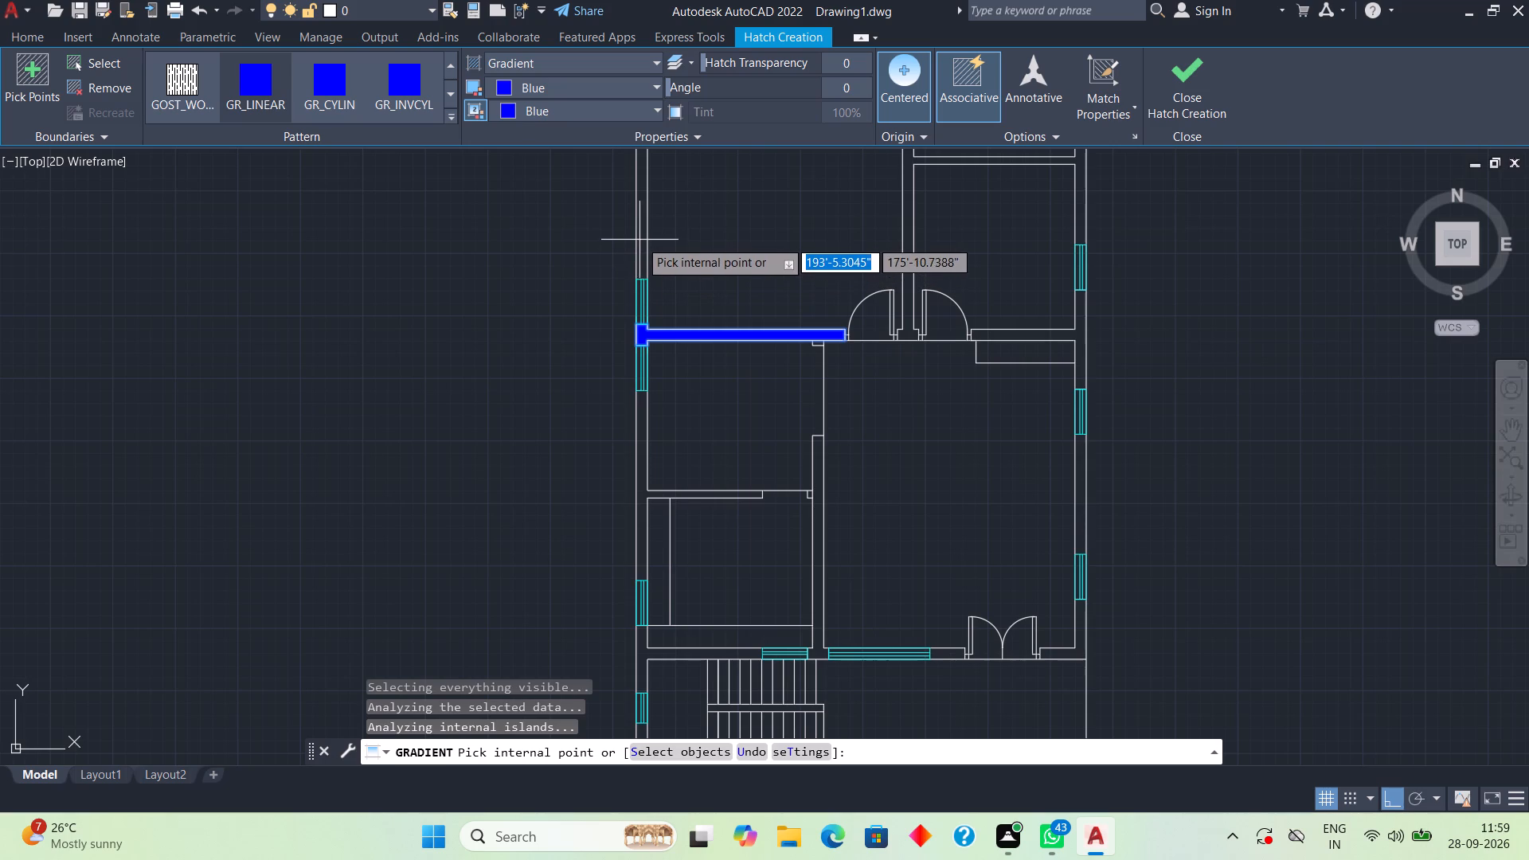
{"action": "left_click", "coordinate": [642, 235]}
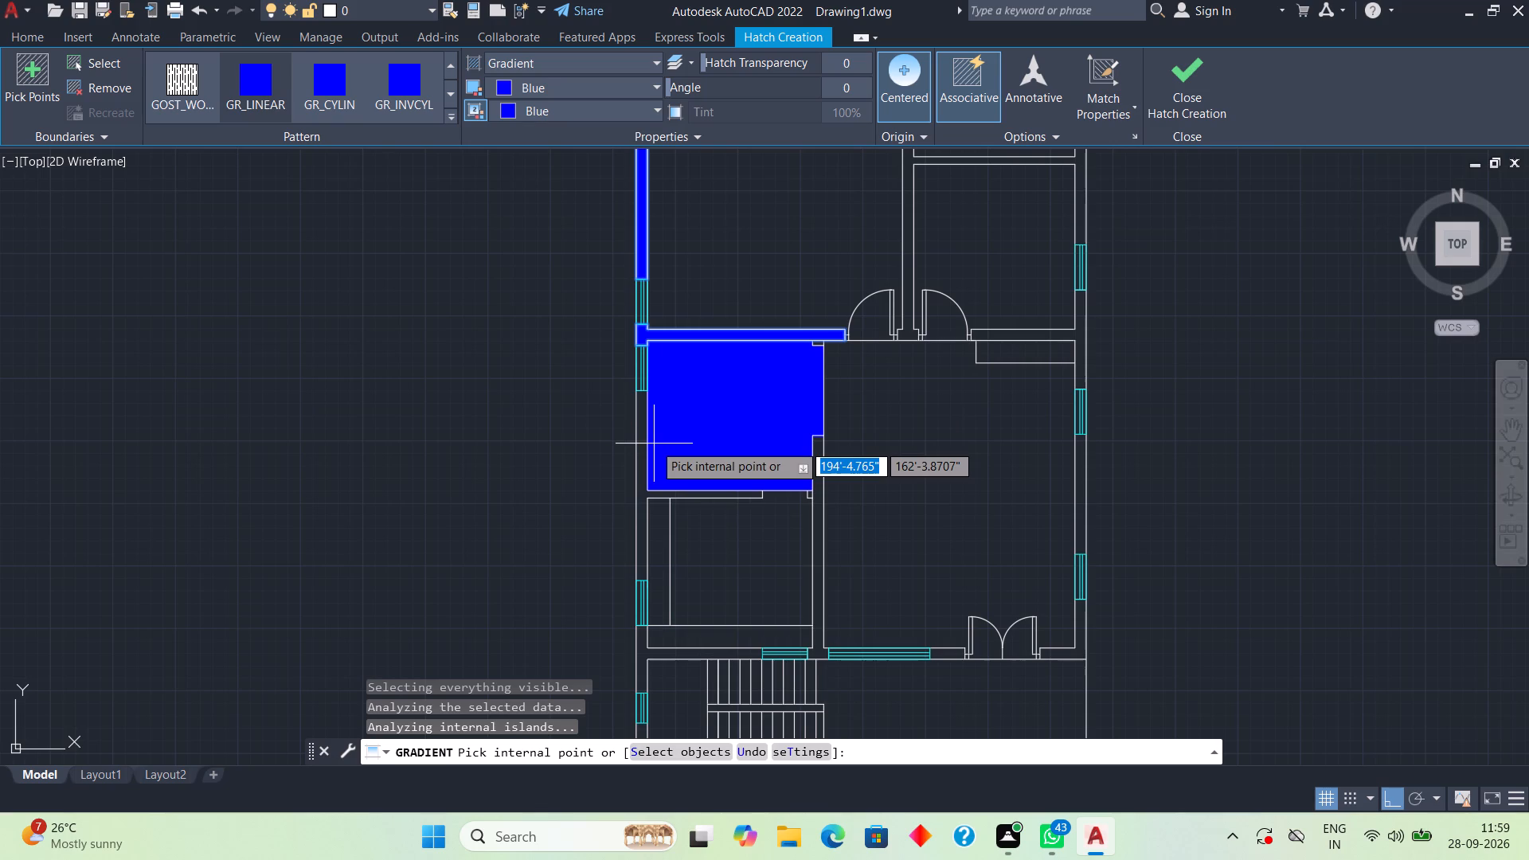
Change both gradient colours of the wall fill to 41,49,137.
{"action": "left_click", "coordinate": [634, 88]}
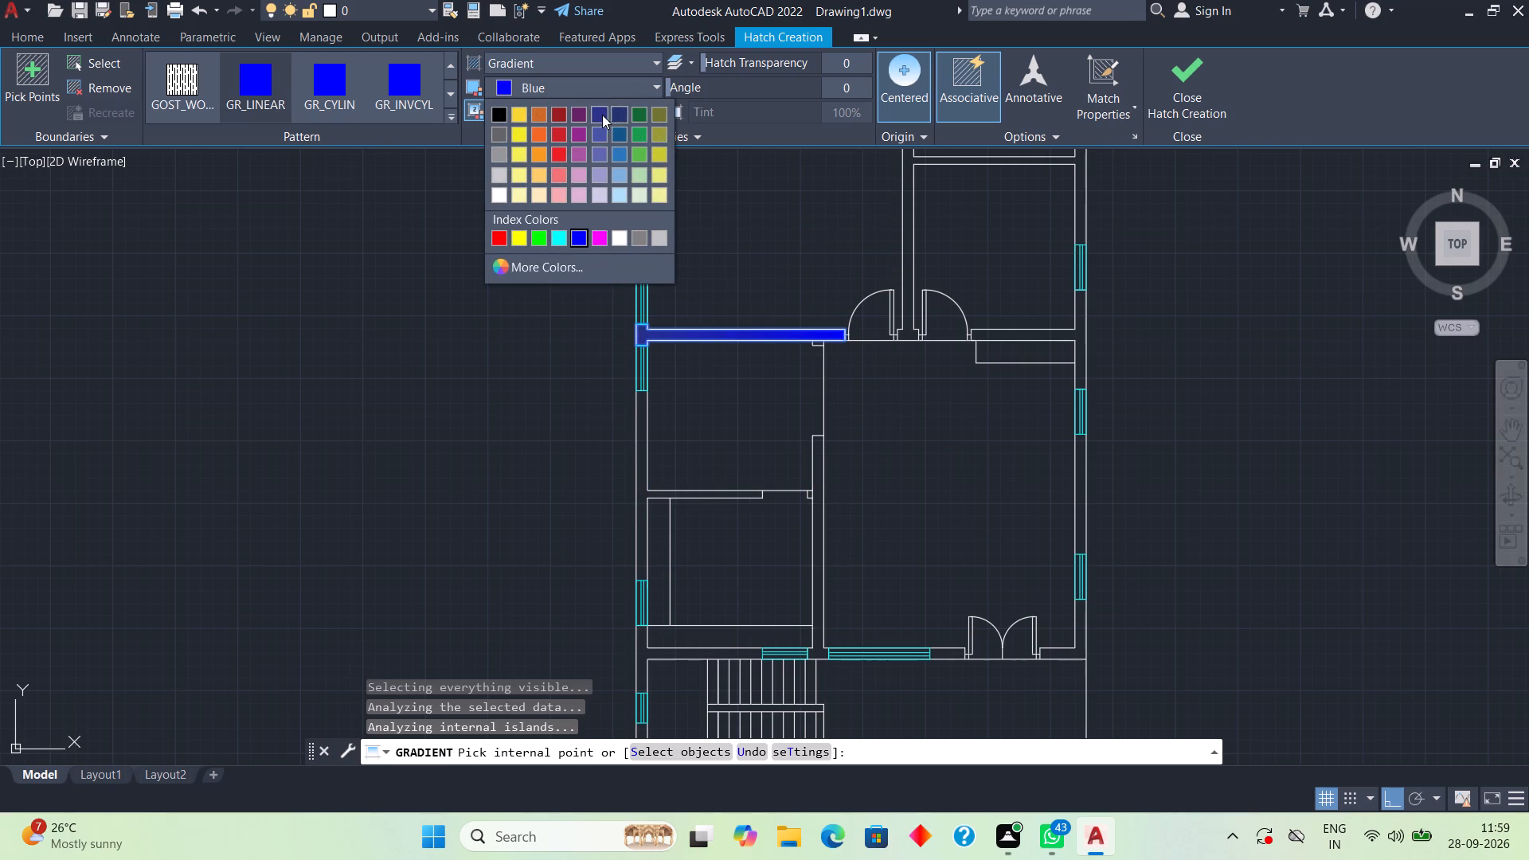
{"action": "left_click", "coordinate": [596, 115]}
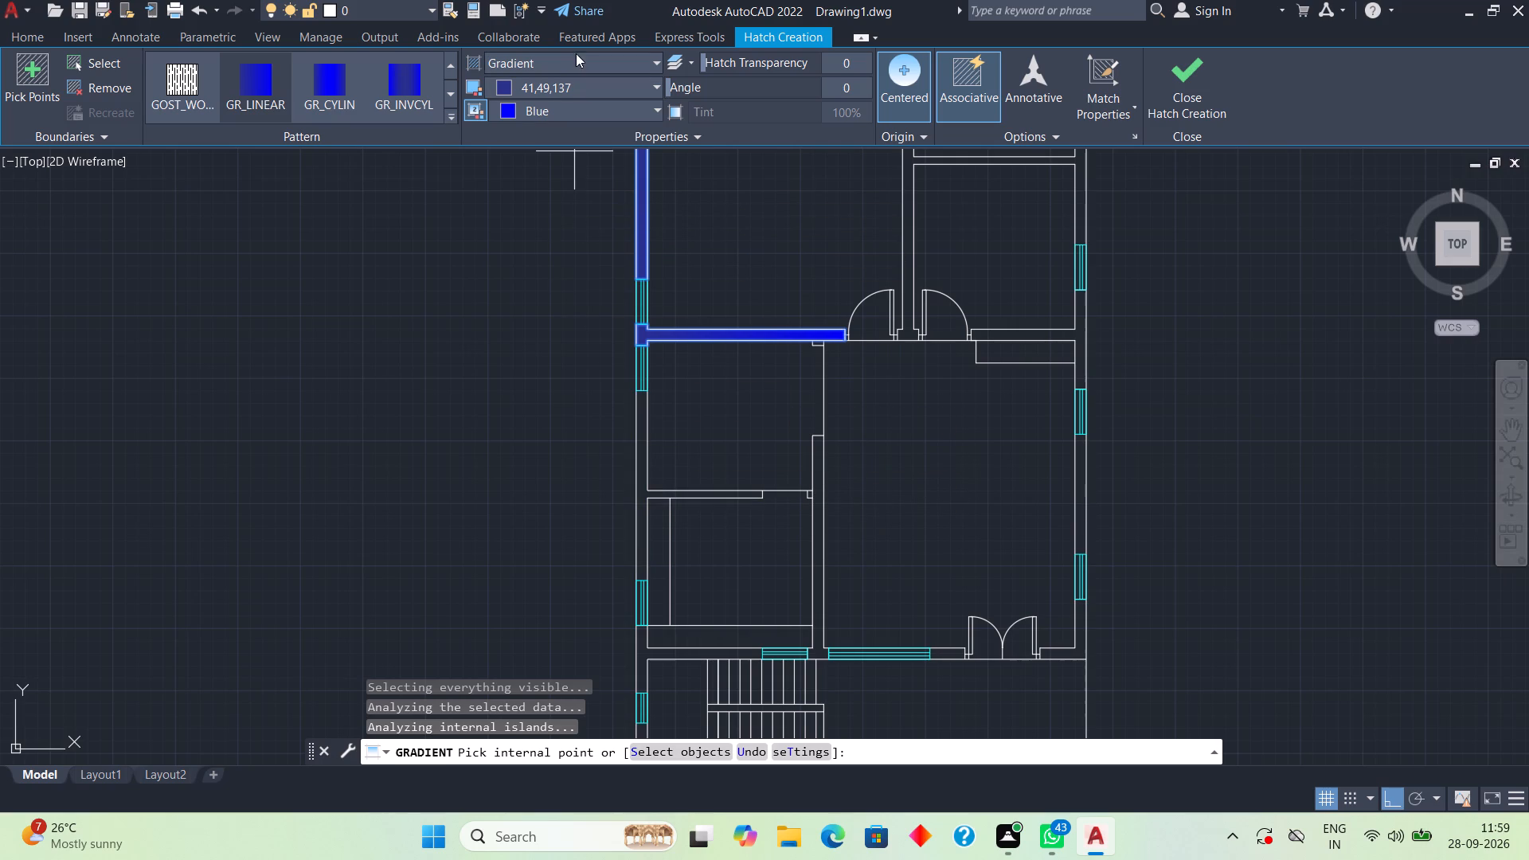
{"action": "left_click", "coordinate": [582, 107]}
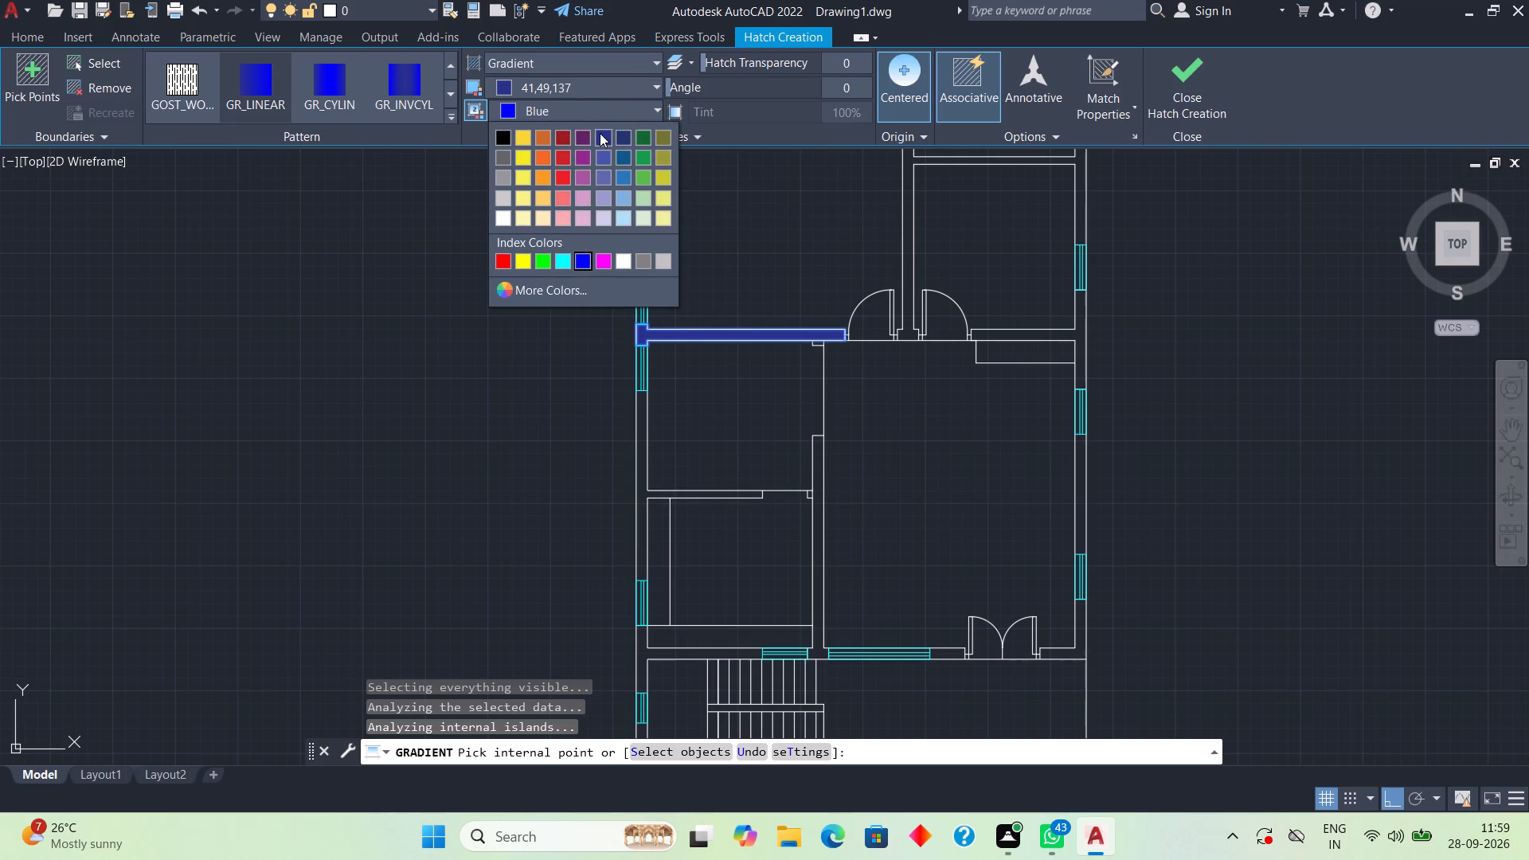
{"action": "left_click", "coordinate": [600, 133]}
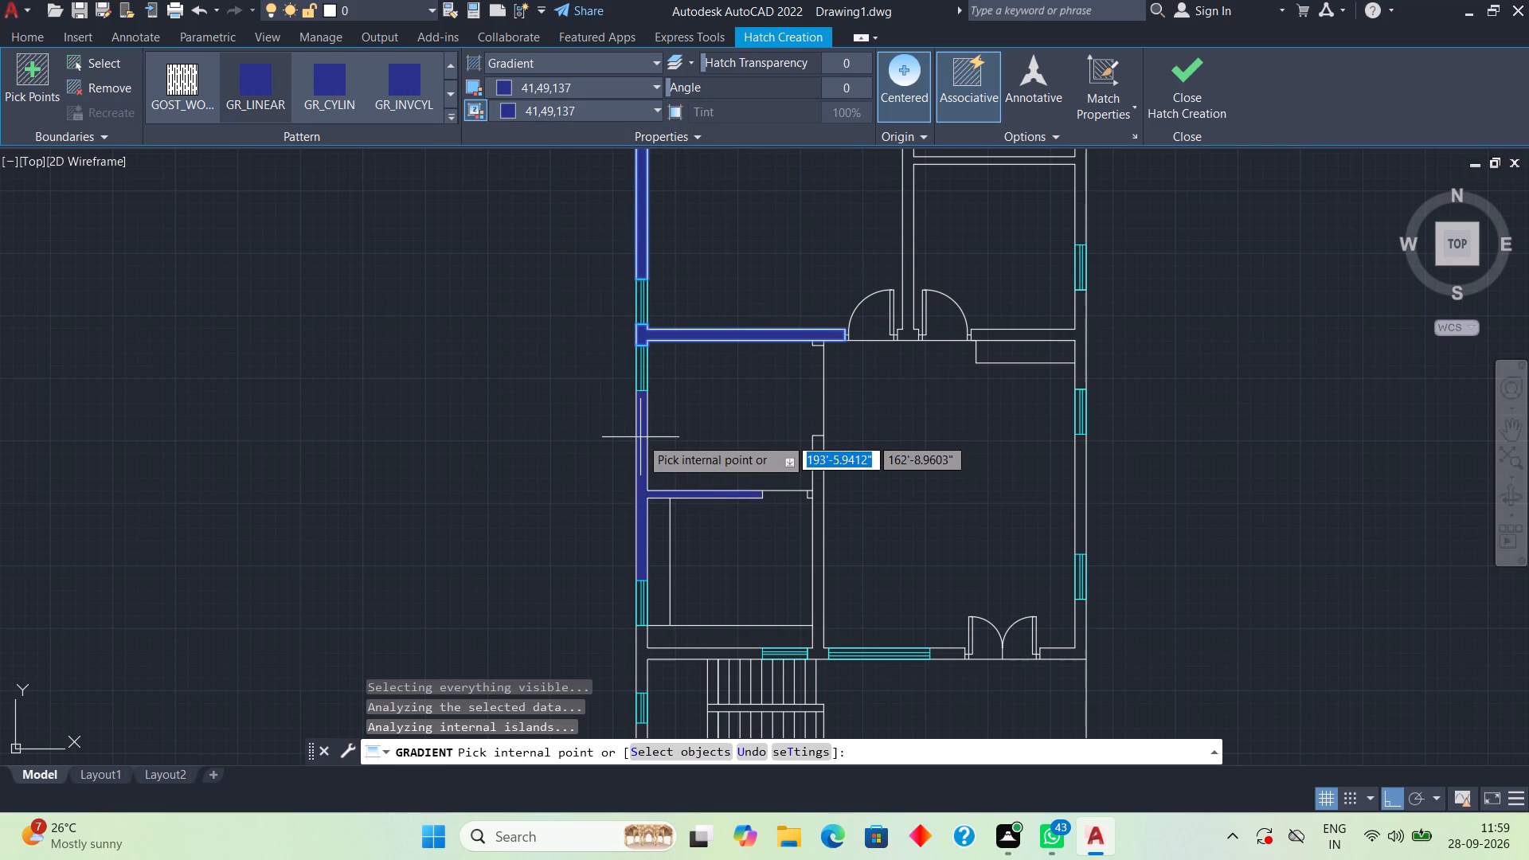
Extend the gradient fill to the left outer walls, short partition, central vertical wall, right outer walls and front walls beside the double door.
{"action": "left_click", "coordinate": [640, 437]}
{"action": "left_click", "coordinate": [646, 659]}
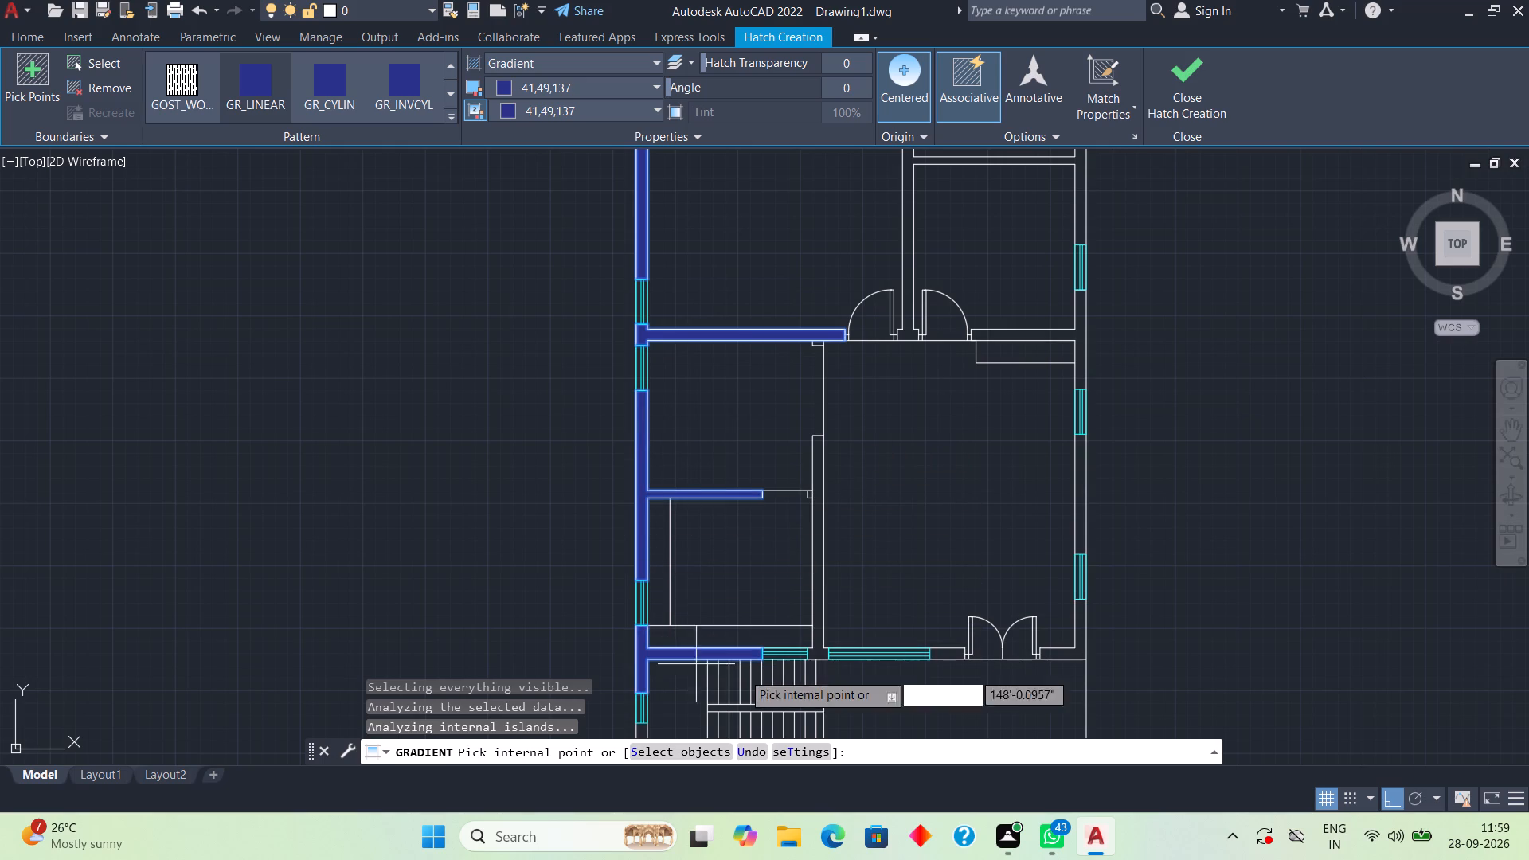
{"action": "left_click", "coordinate": [817, 647]}
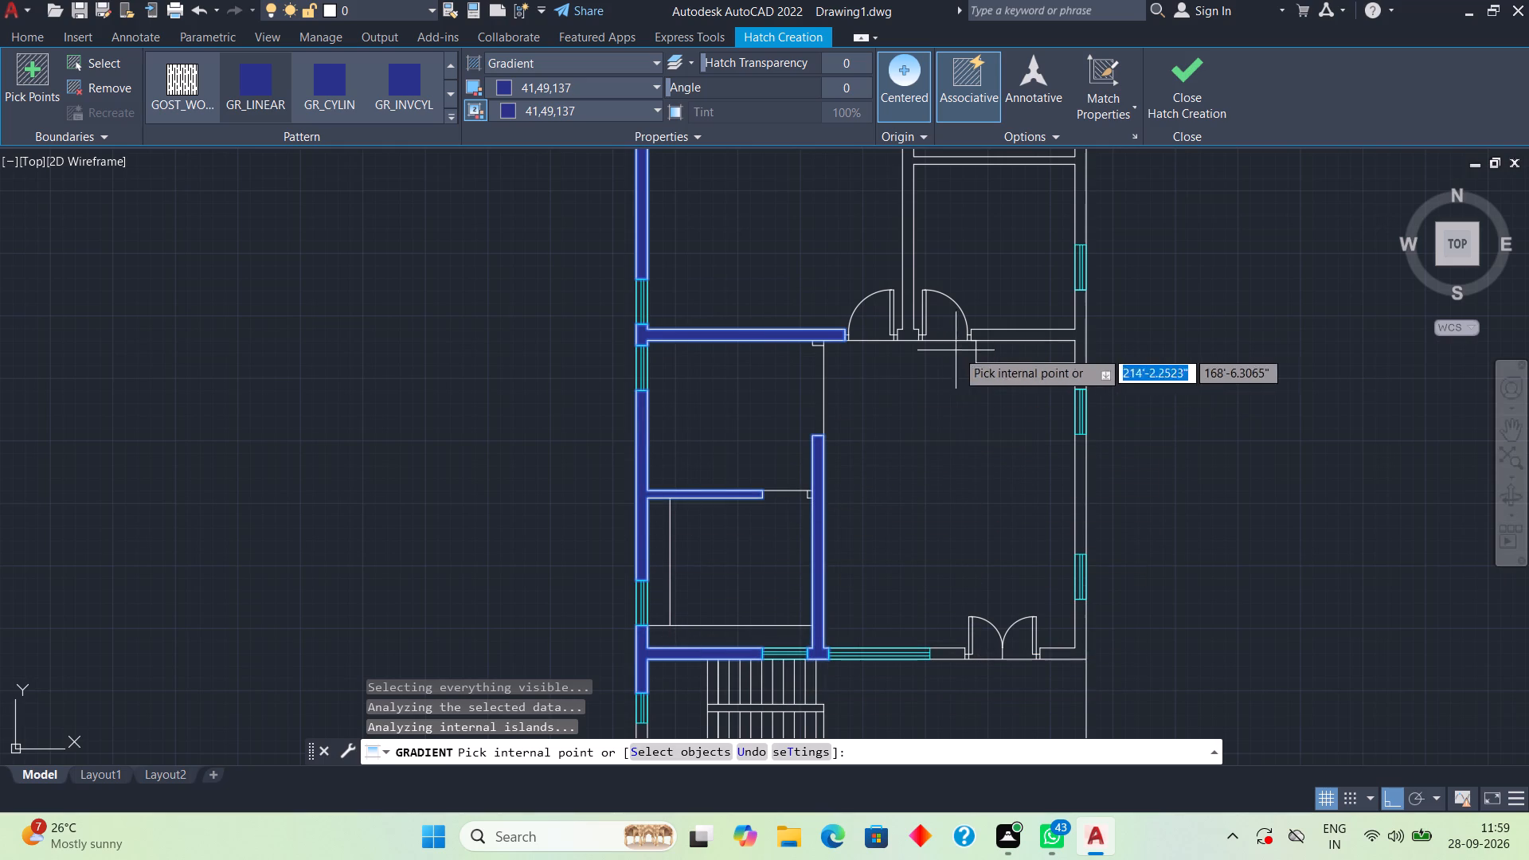
{"action": "left_click", "coordinate": [1011, 336]}
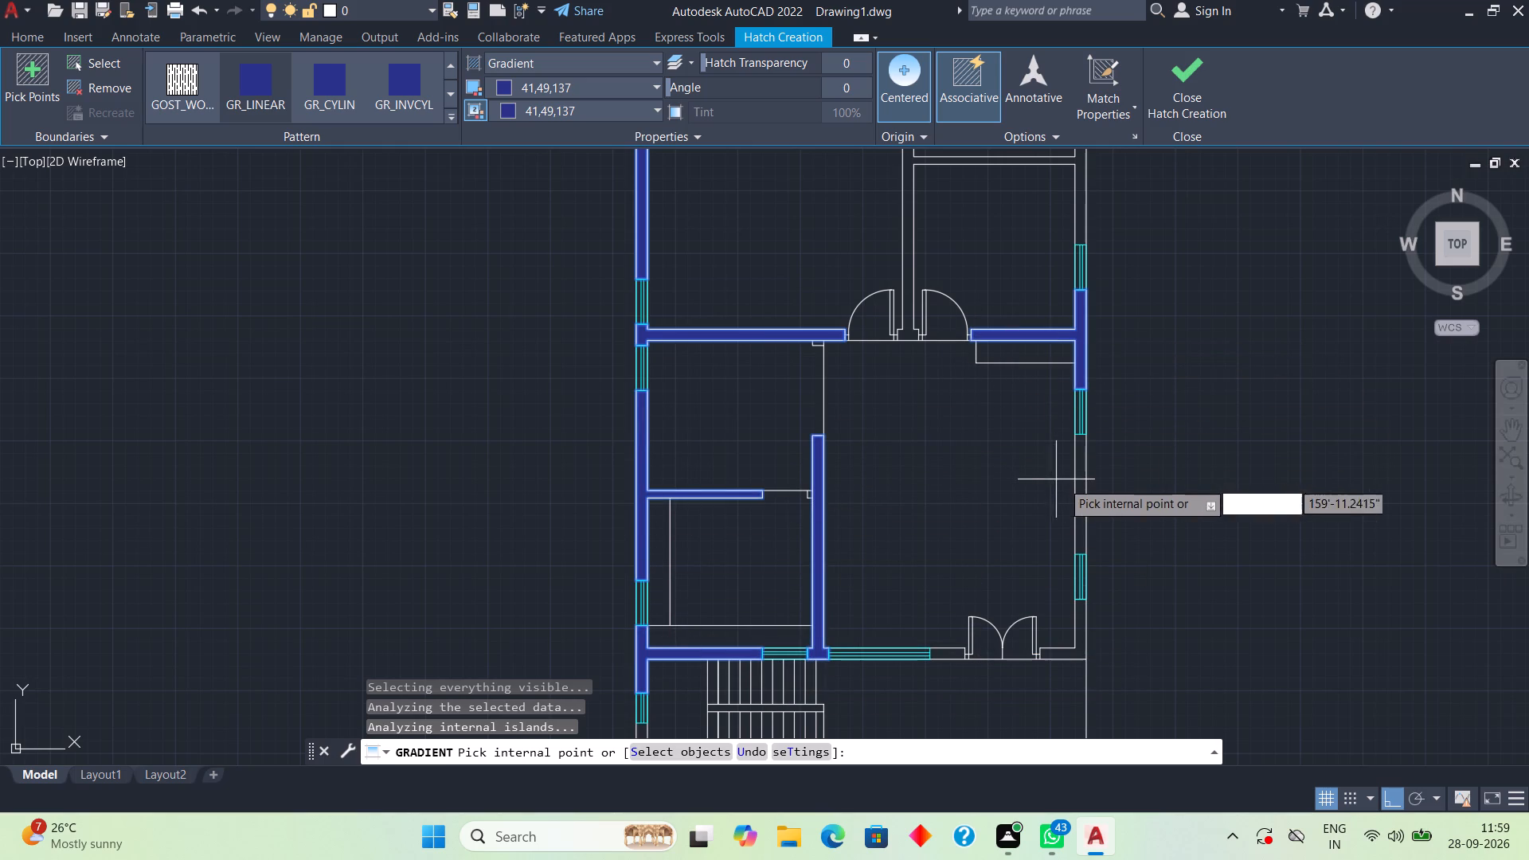
{"action": "left_click", "coordinate": [1081, 491]}
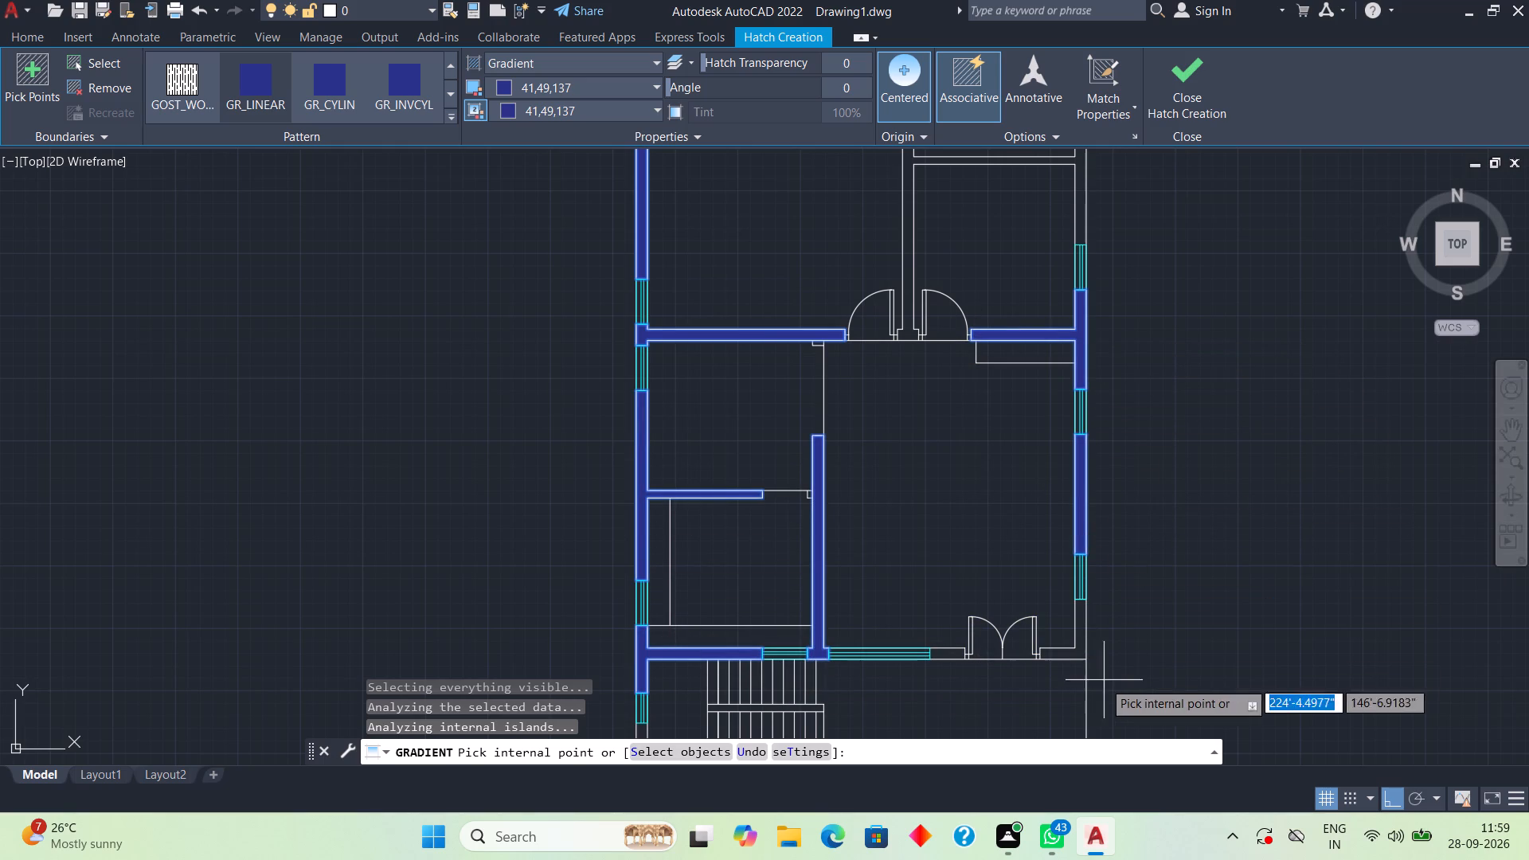
{"action": "double_click", "coordinate": [1075, 655]}
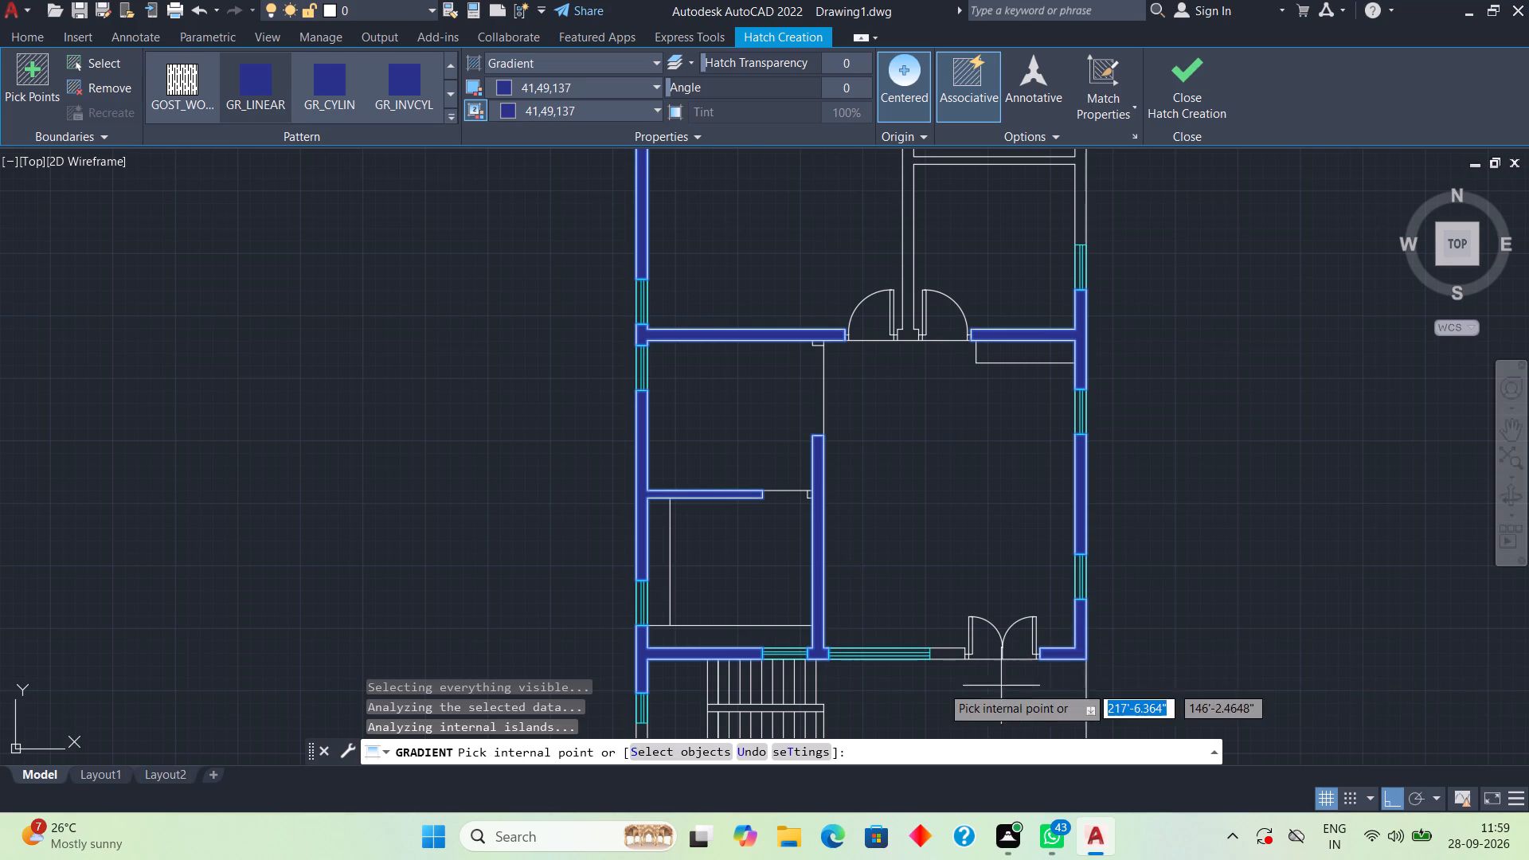
{"action": "left_click", "coordinate": [942, 652]}
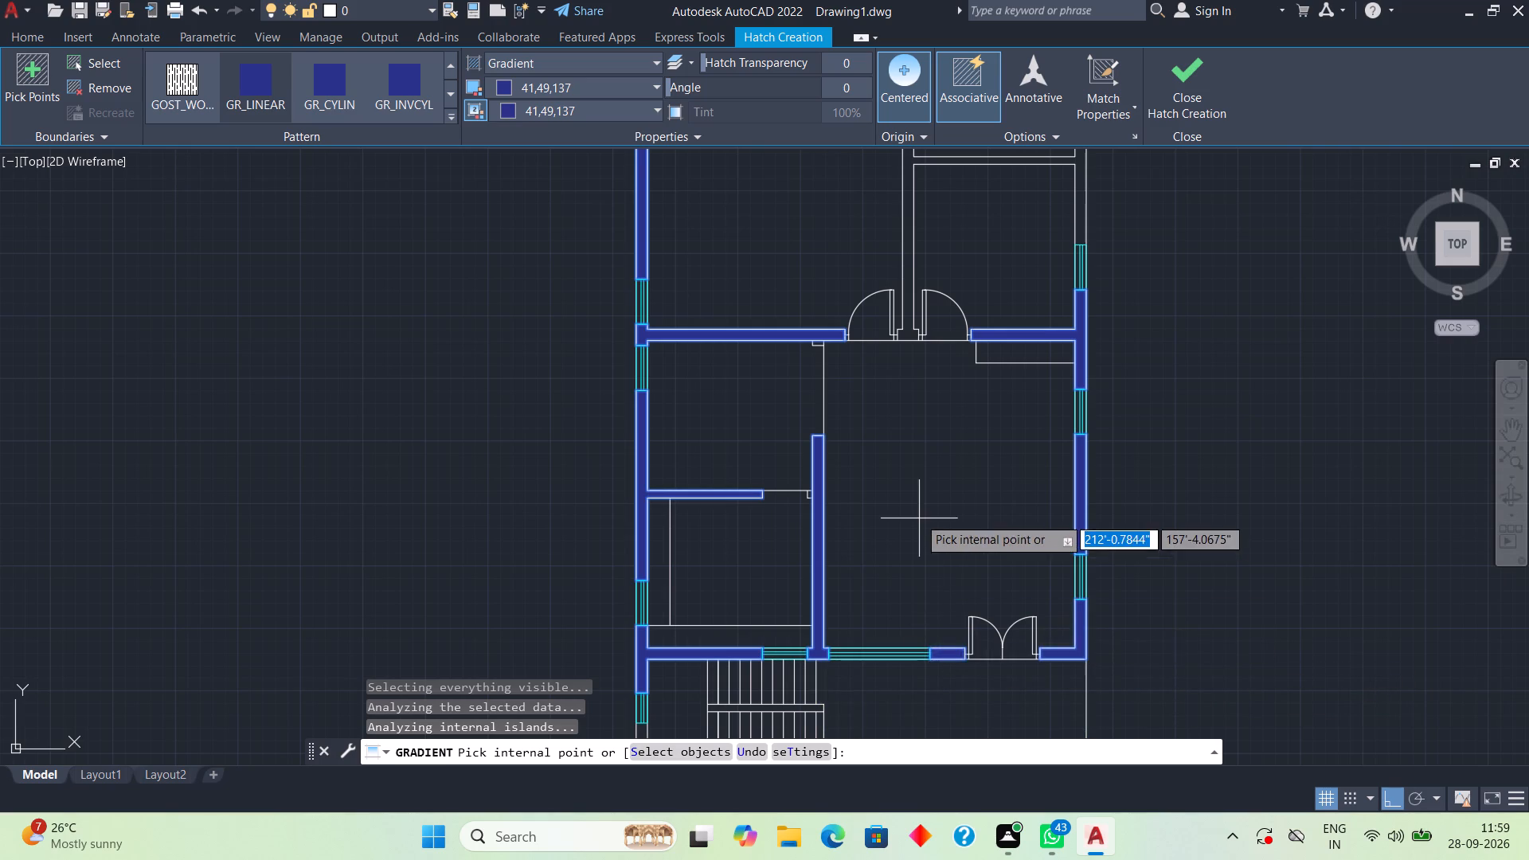
Add the upper rooms' connected partition and right outer walls, plus the top wall section between the two windows, to the gradient fill.
{"action": "scroll", "coordinate": [918, 517], "scroll_direction": "down", "scroll_amount": 1}
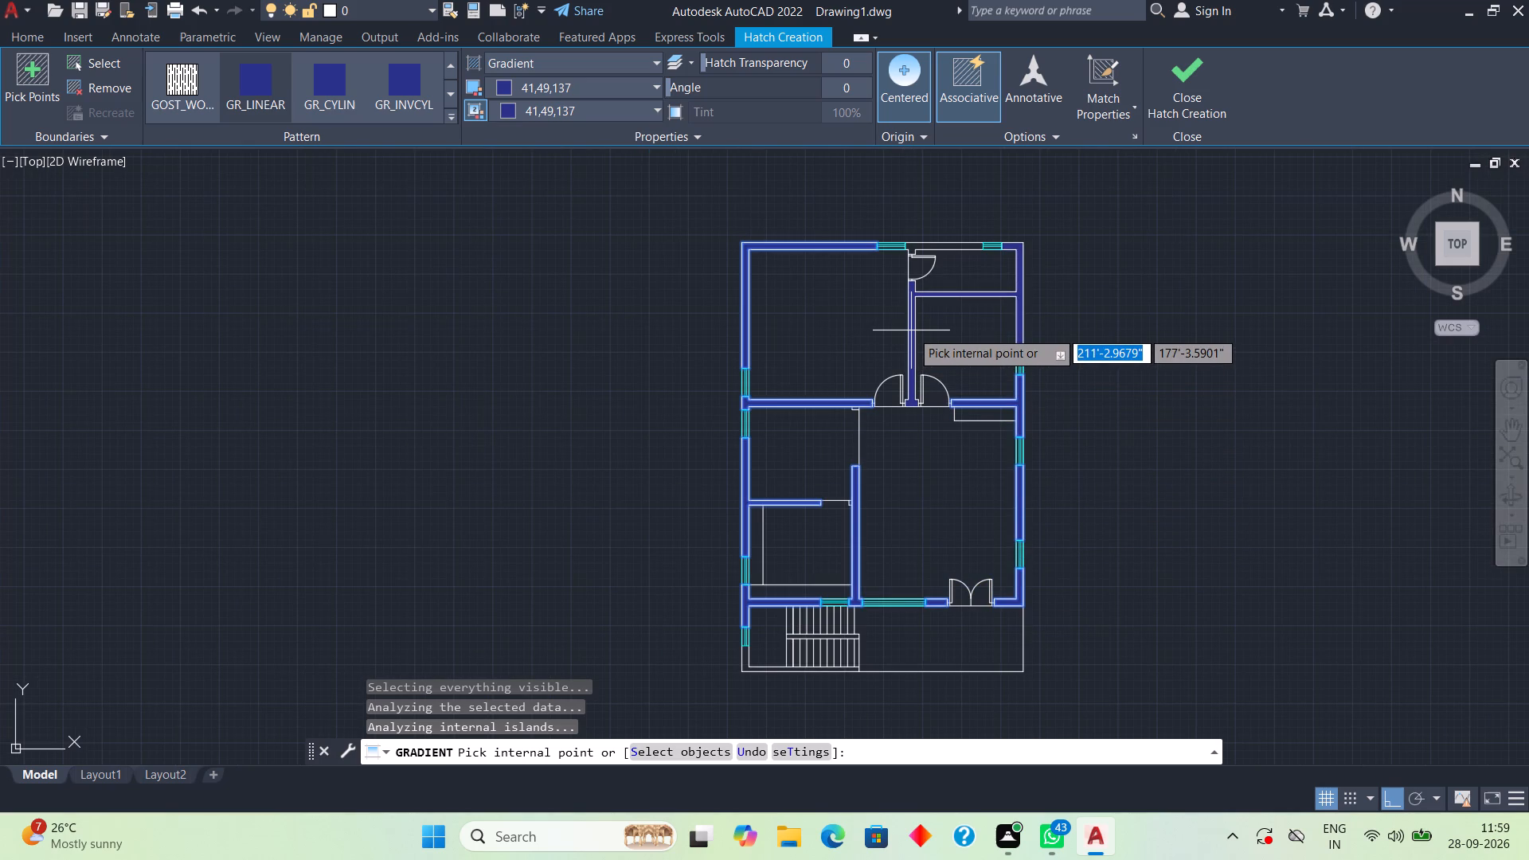
{"action": "left_click", "coordinate": [911, 330]}
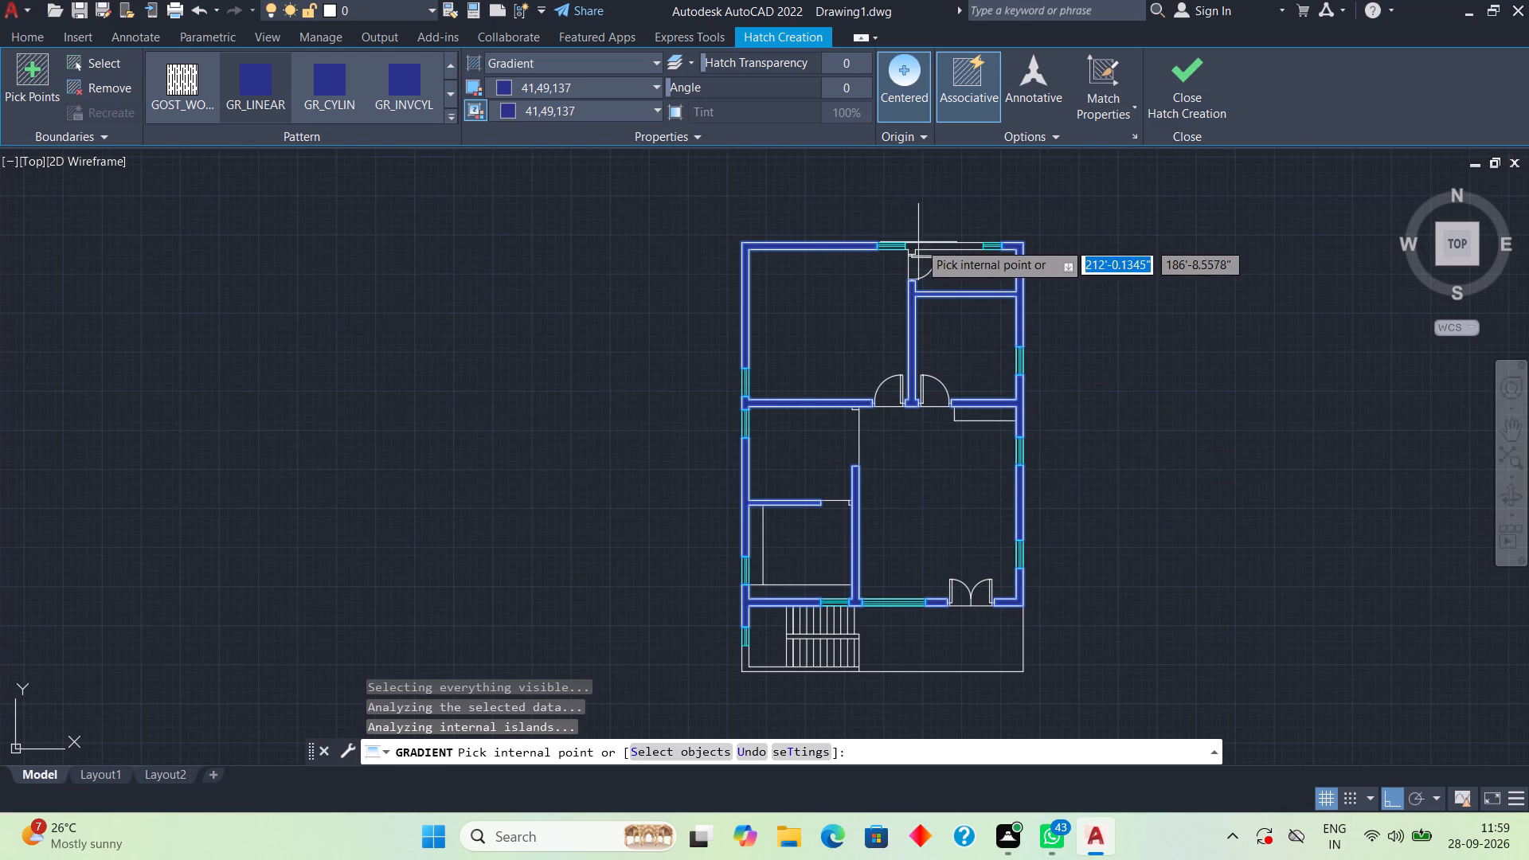
{"action": "left_click", "coordinate": [926, 245]}
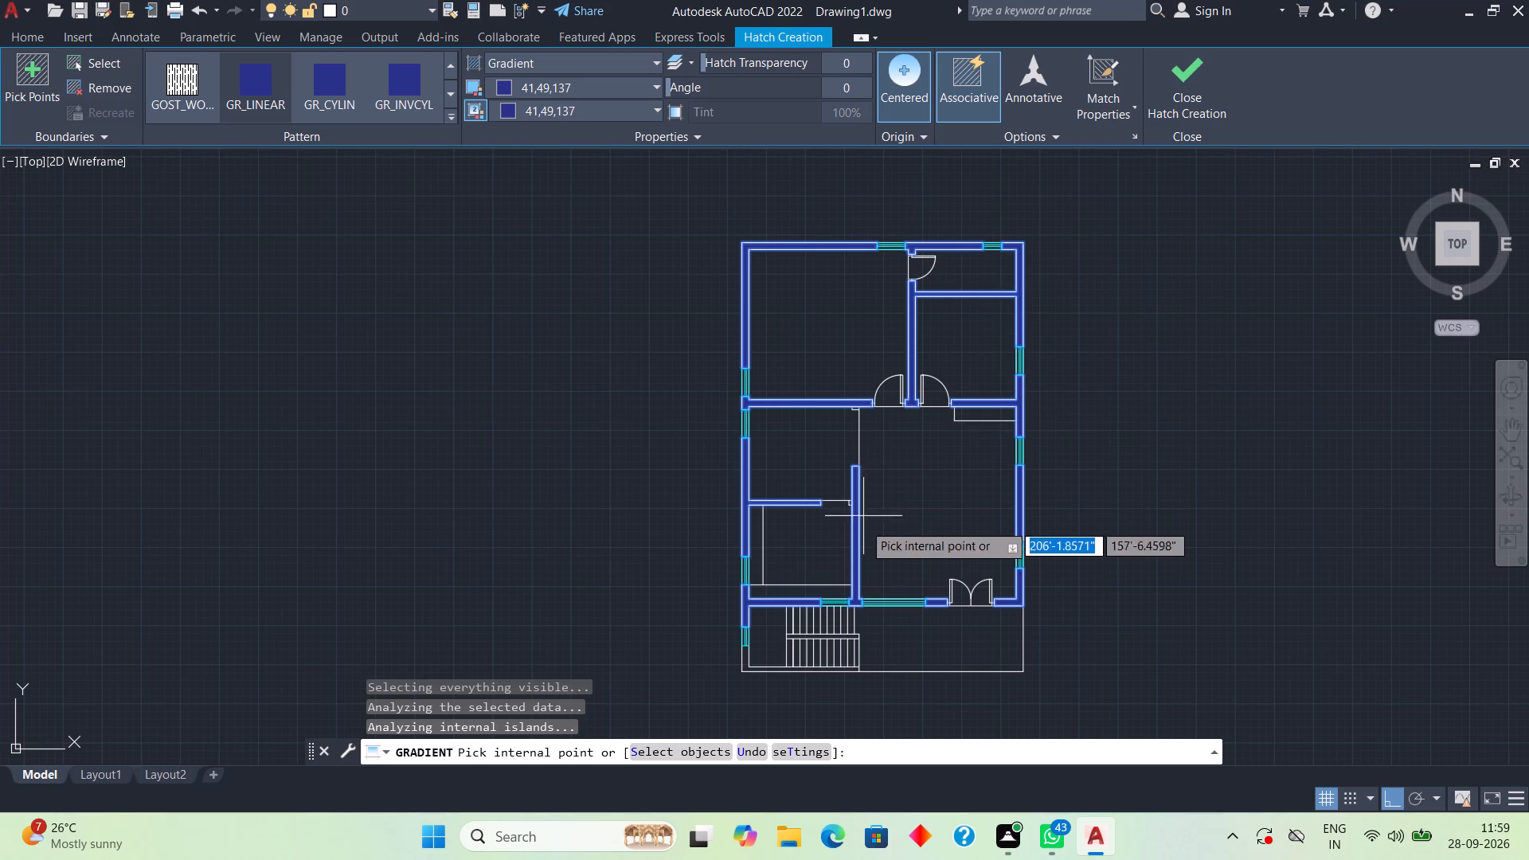
Undo the last fill pick and fill the L-shaped outer wall around the staircase's lower-left corner with the gradient.
{"action": "left_click", "coordinate": [756, 667]}
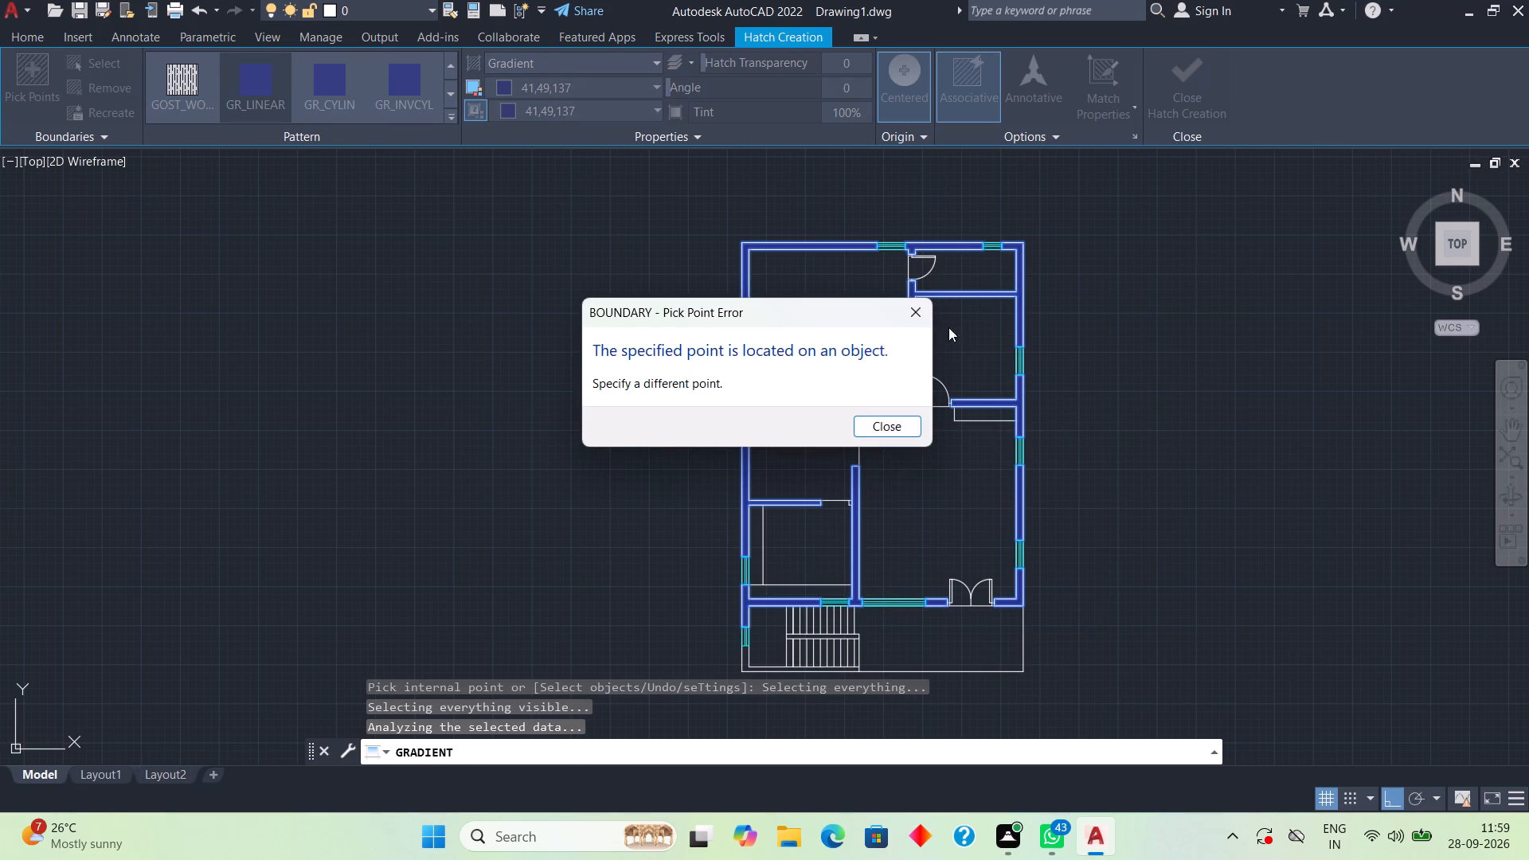
{"action": "left_click", "coordinate": [917, 309]}
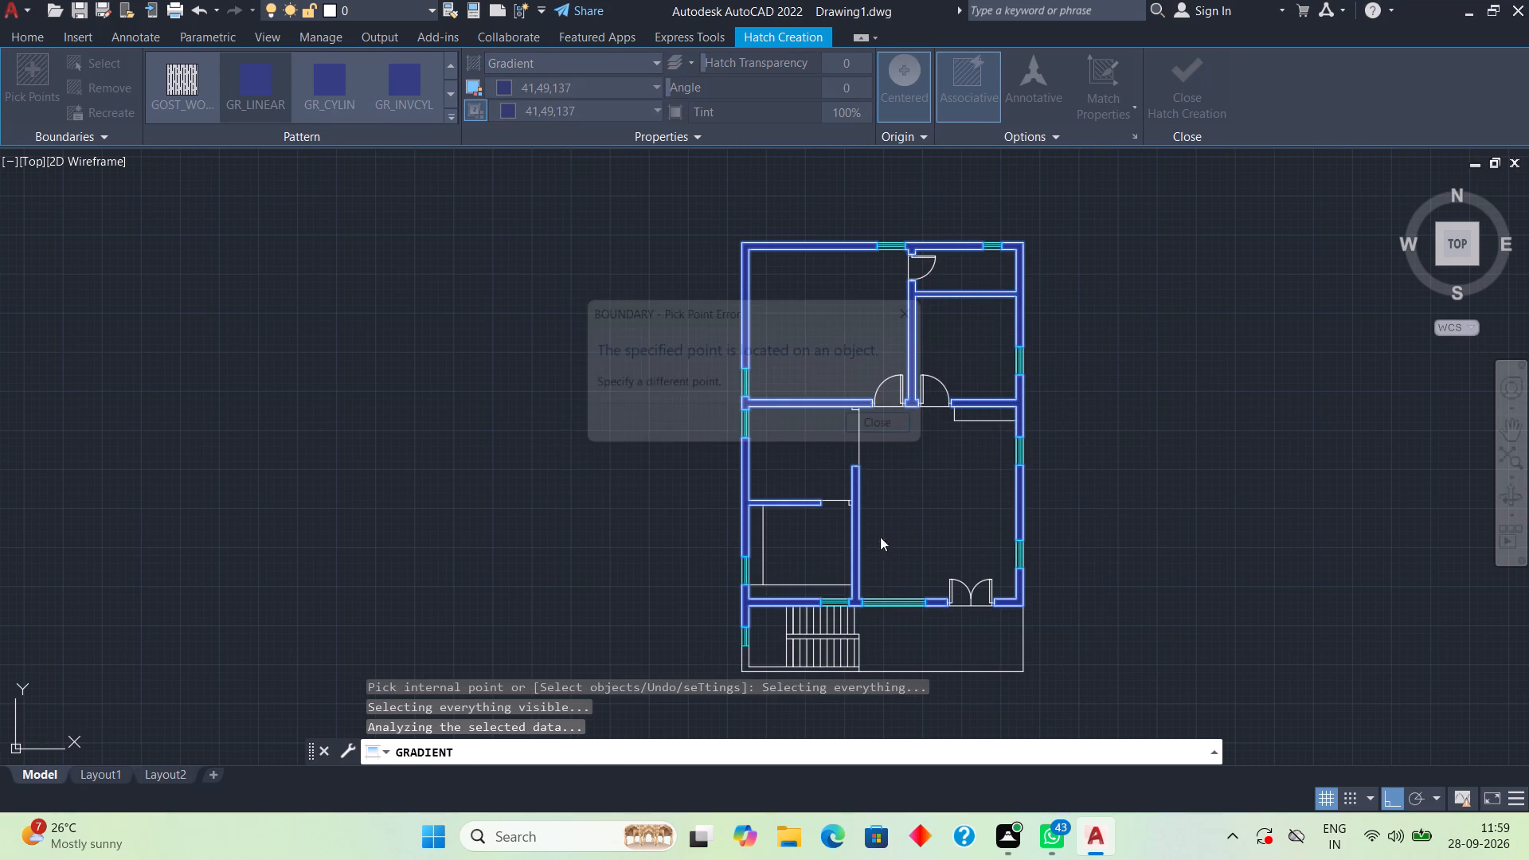
{"action": "scroll", "coordinate": [815, 647], "scroll_direction": "up", "scroll_amount": 3}
{"action": "middle_click_drag", "start_coordinate": [814, 612], "coordinate": [814, 604]}
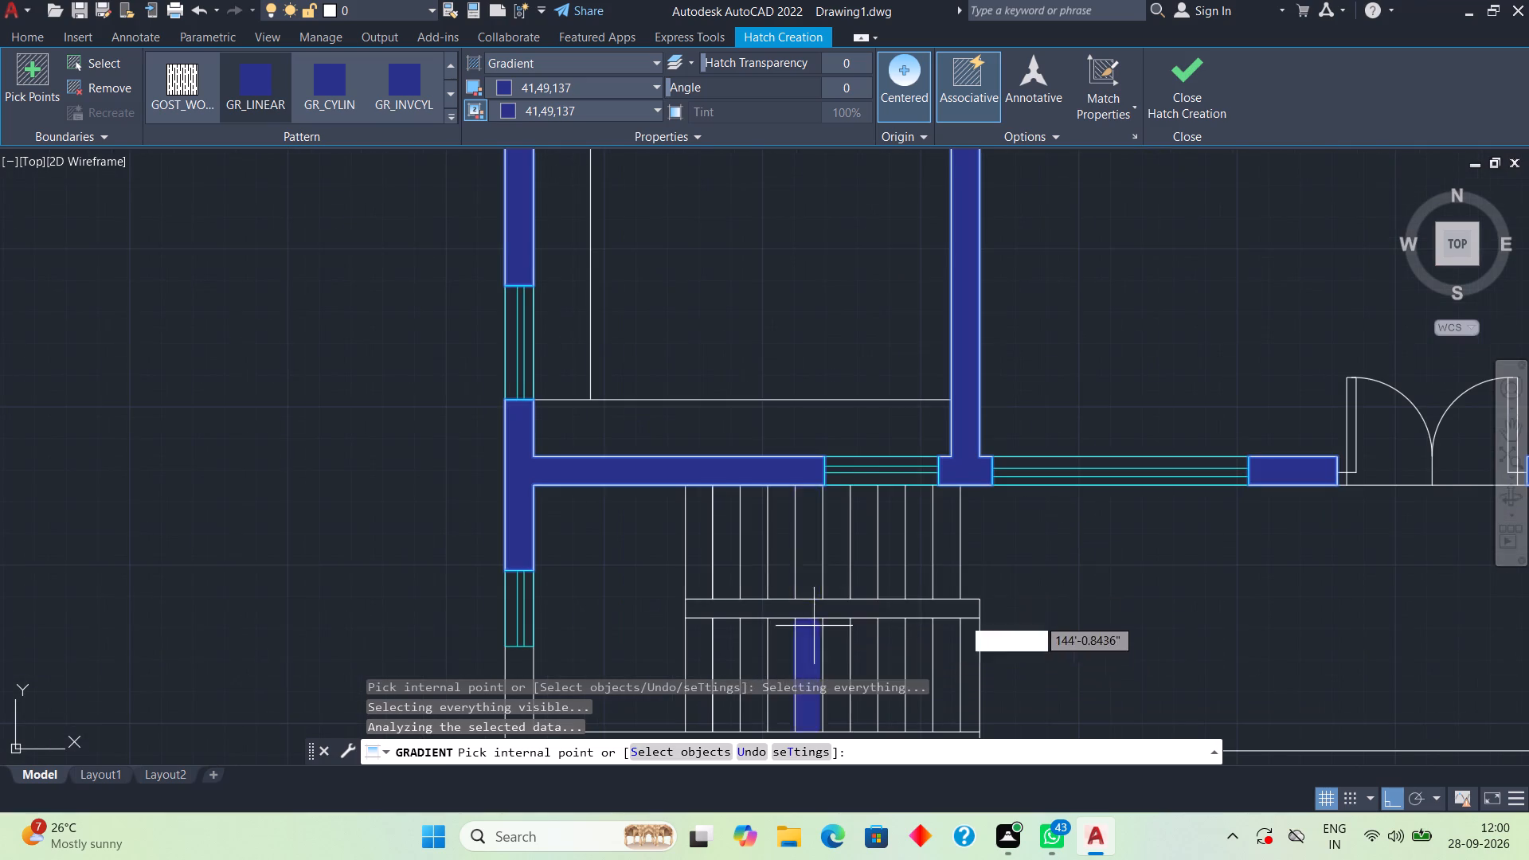
{"action": "middle_click_drag", "start_coordinate": [814, 604], "coordinate": [810, 283]}
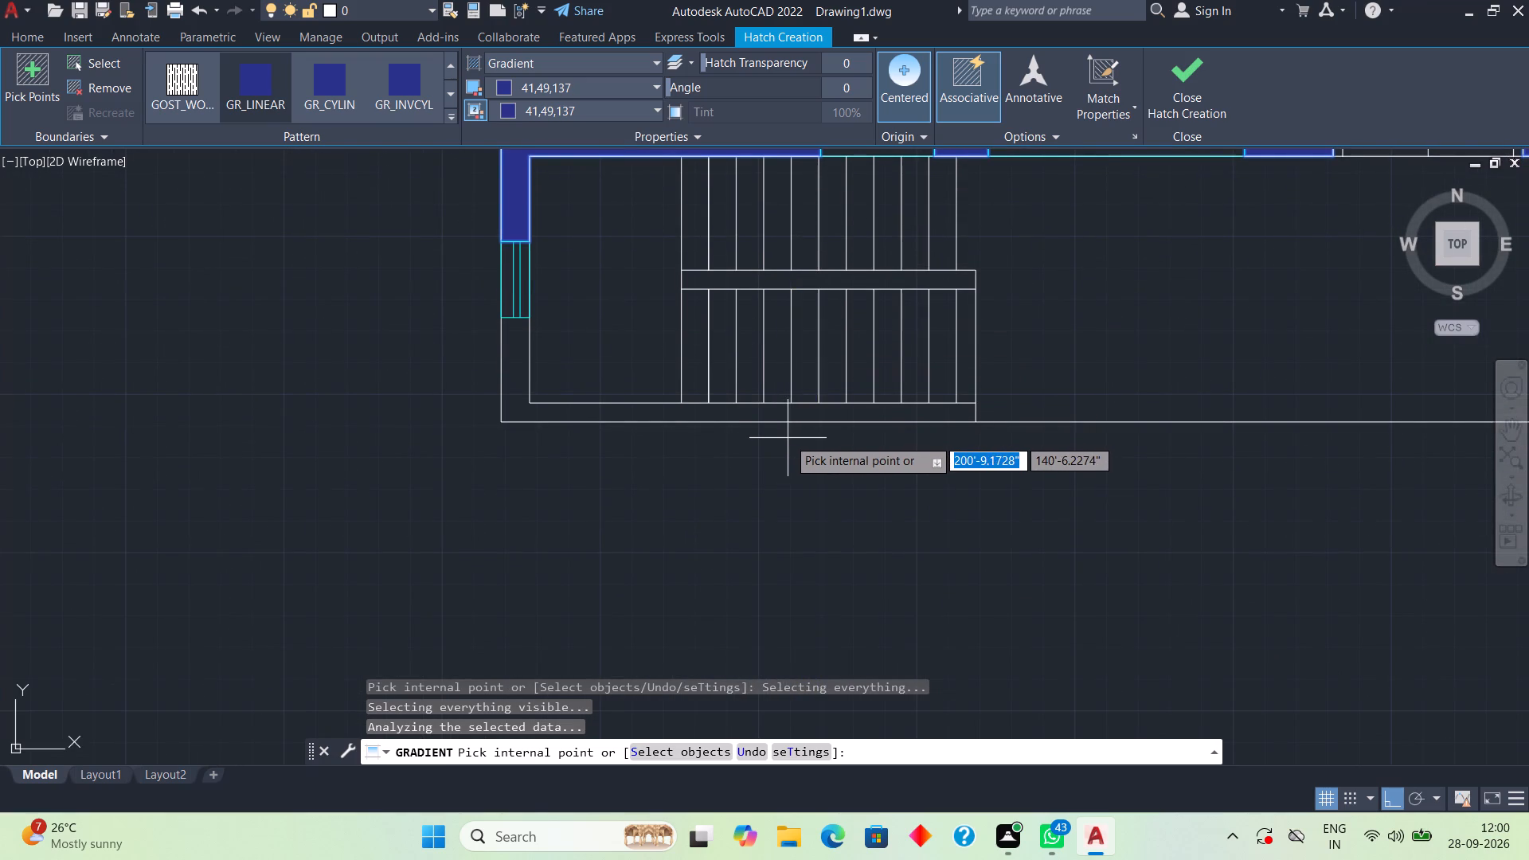
{"action": "key", "text": "ctrl+z"}
{"action": "left_click", "coordinate": [784, 415]}
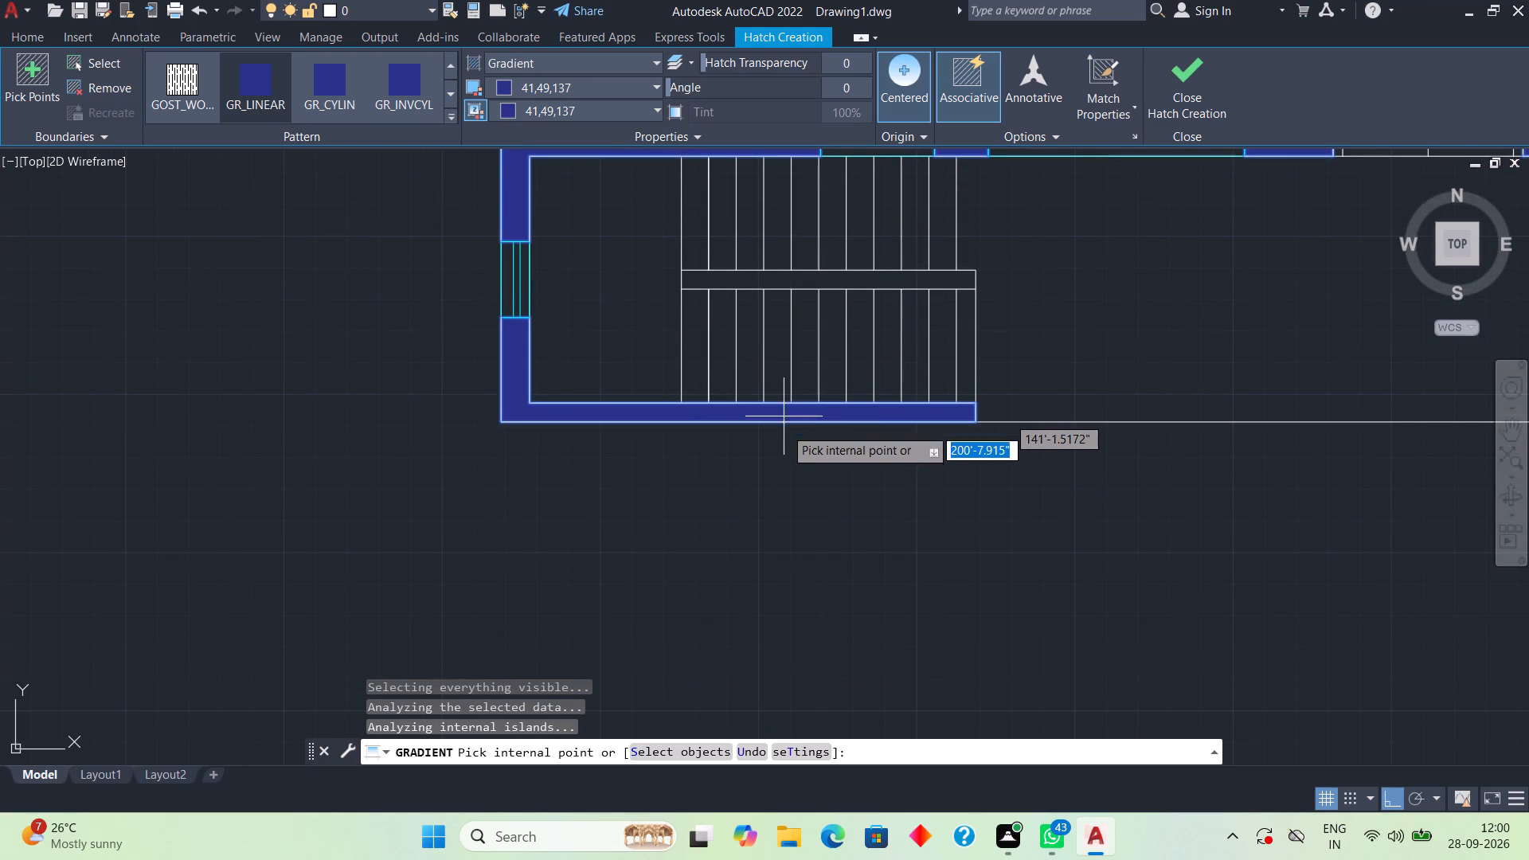
Fill the top outer wall section between the two upper windows with the gradient and finish the hatch.
{"action": "scroll", "coordinate": [713, 569], "scroll_direction": "down", "scroll_amount": 4}
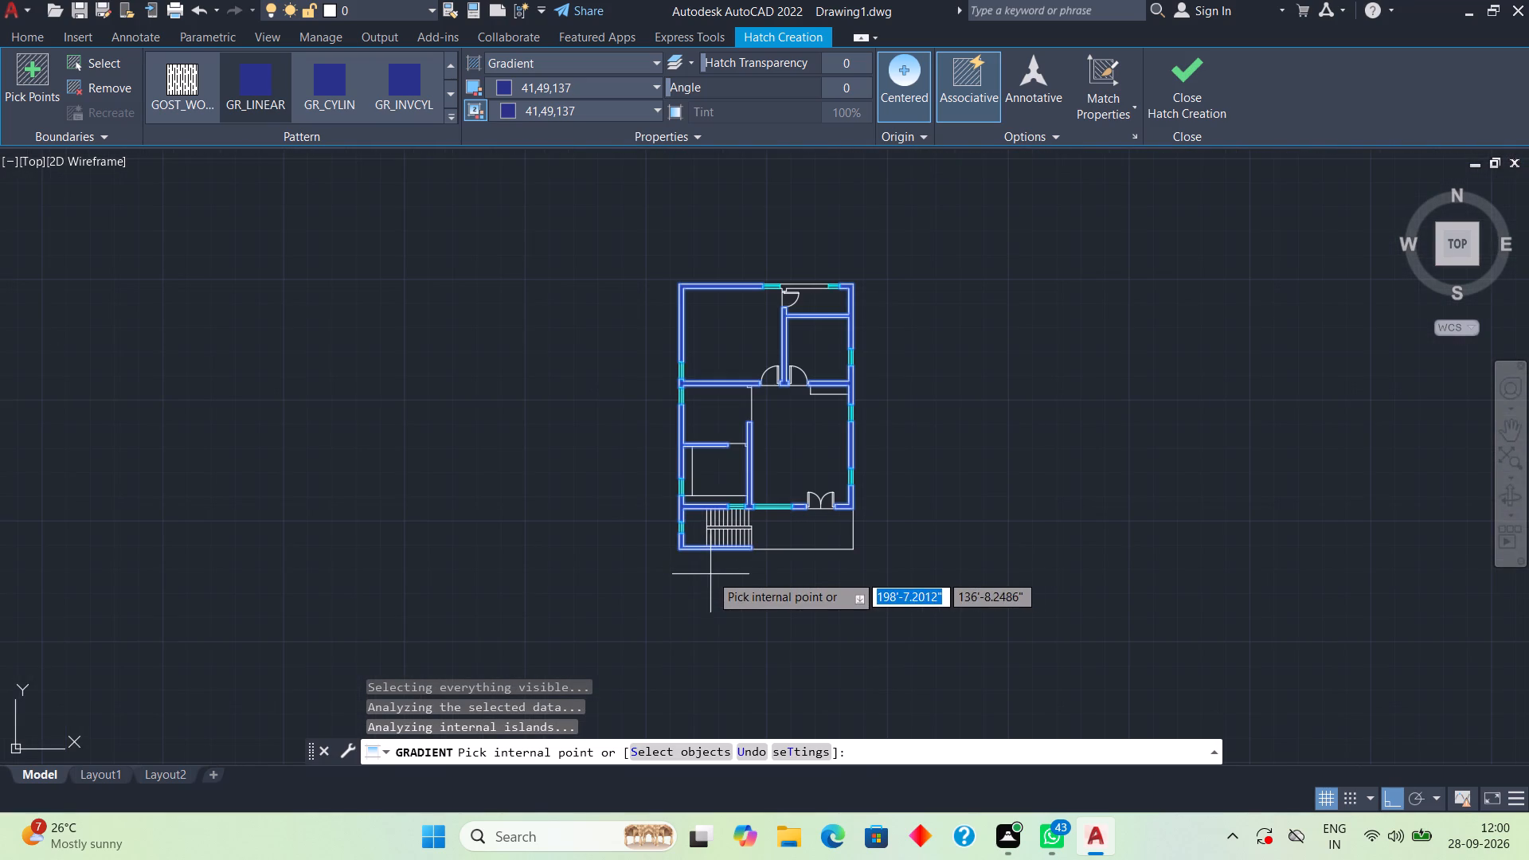
{"action": "scroll", "coordinate": [808, 295], "scroll_direction": "up", "scroll_amount": 2}
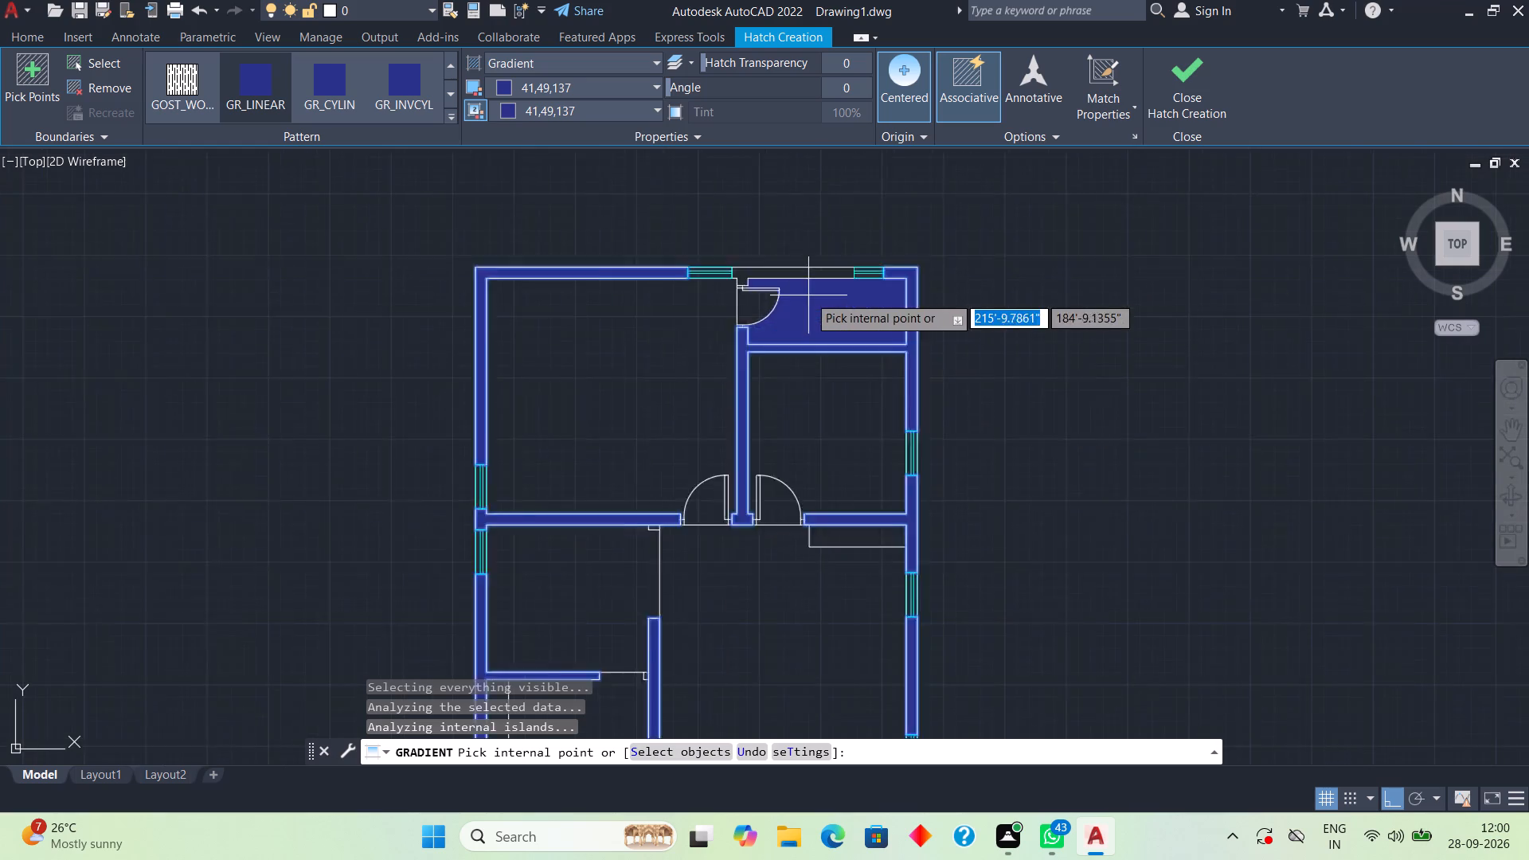
{"action": "scroll", "coordinate": [808, 295], "scroll_direction": "up", "scroll_amount": 1}
{"action": "left_click", "coordinate": [784, 260]}
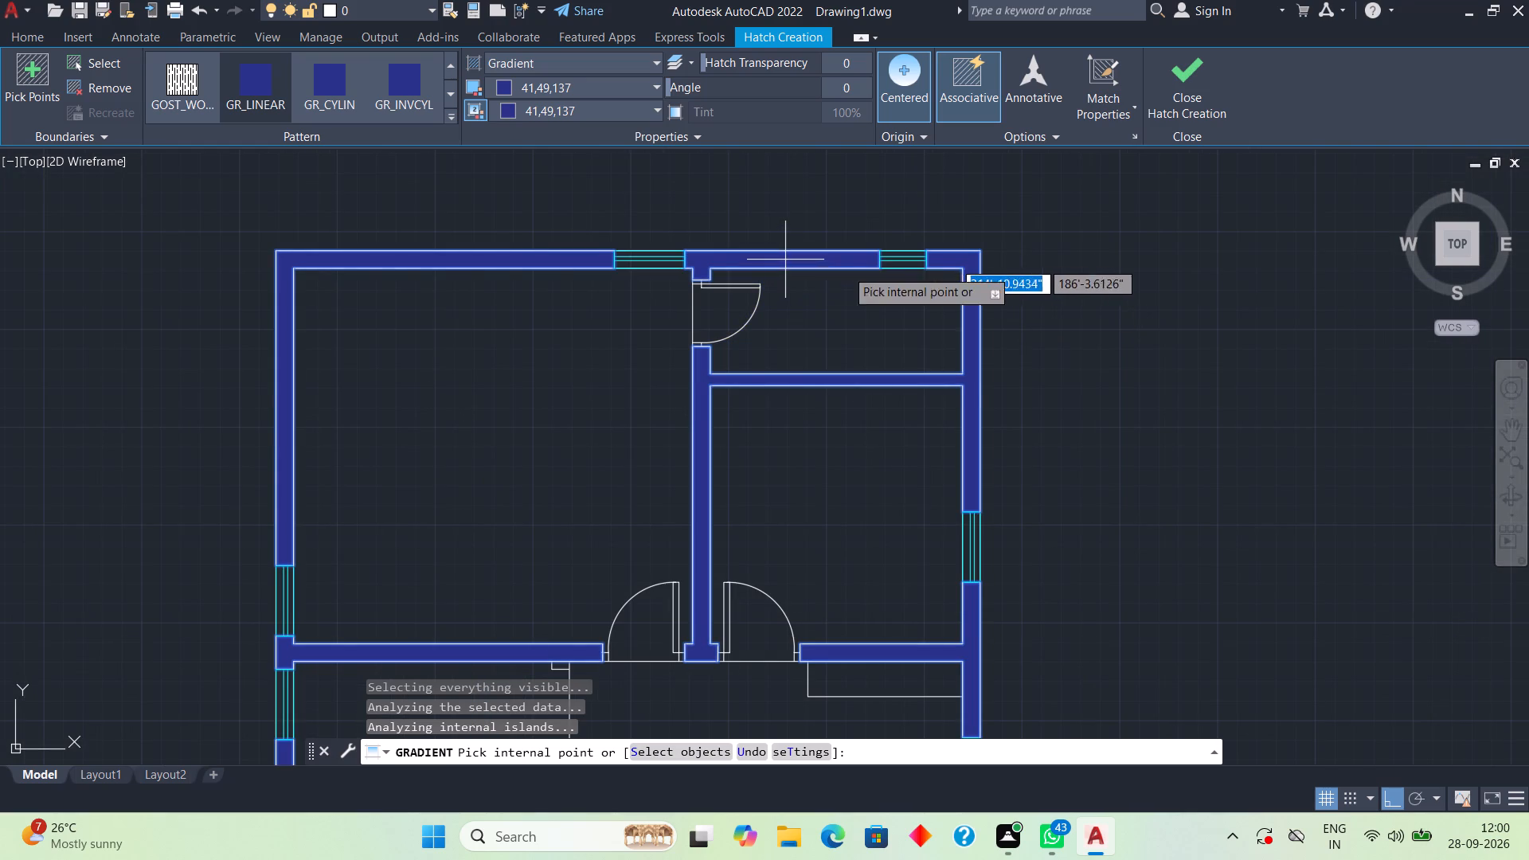
{"action": "scroll", "coordinate": [910, 368], "scroll_direction": "down", "scroll_amount": 3}
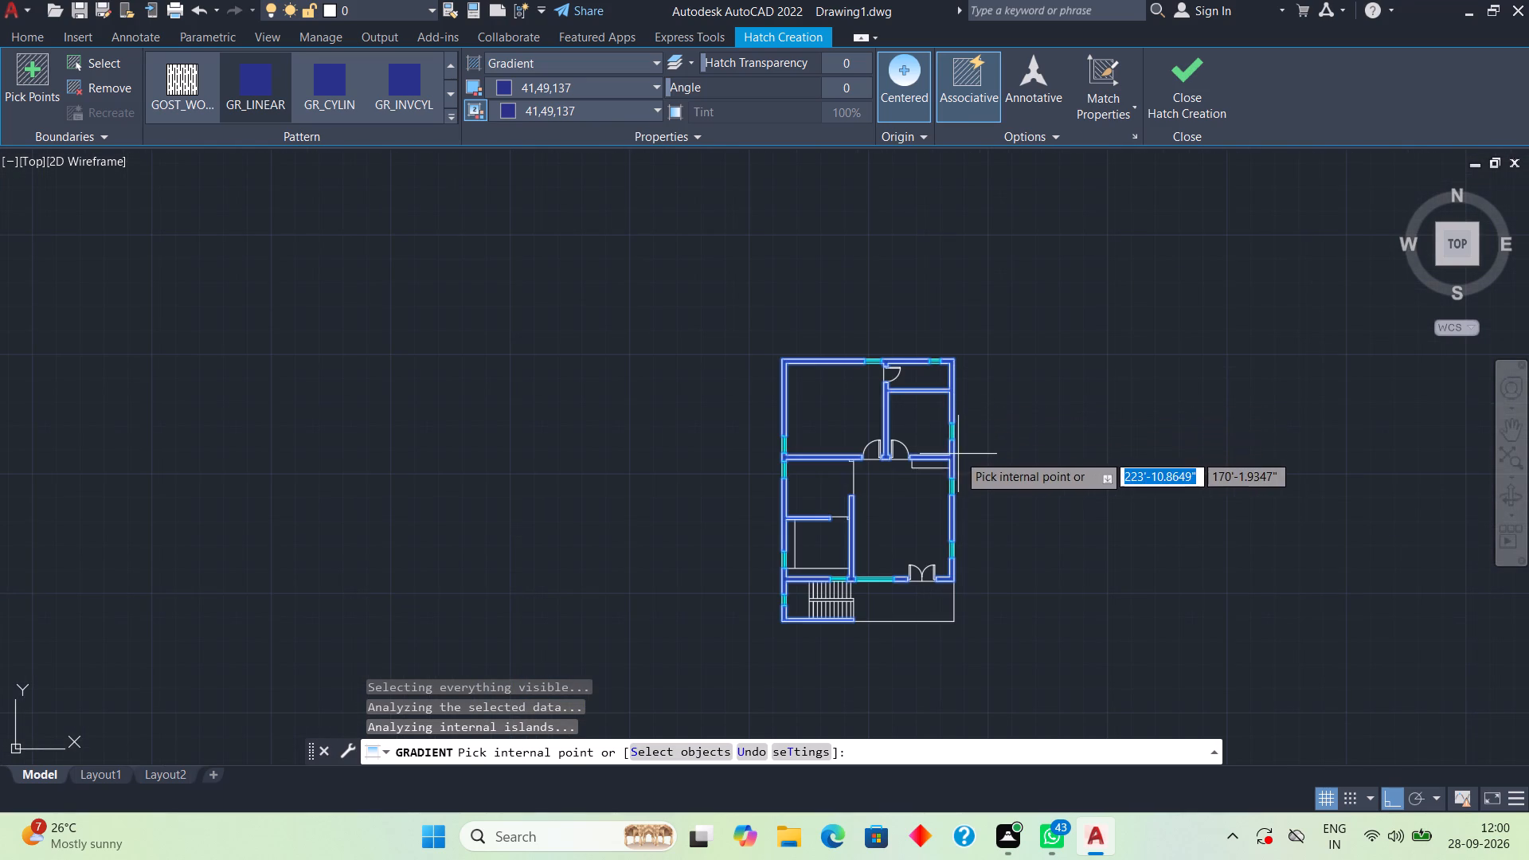
{"action": "key", "text": "space"}
Check the wall fills across the whole floor plan.
{"action": "scroll", "coordinate": [895, 526], "scroll_direction": "up", "scroll_amount": 2}
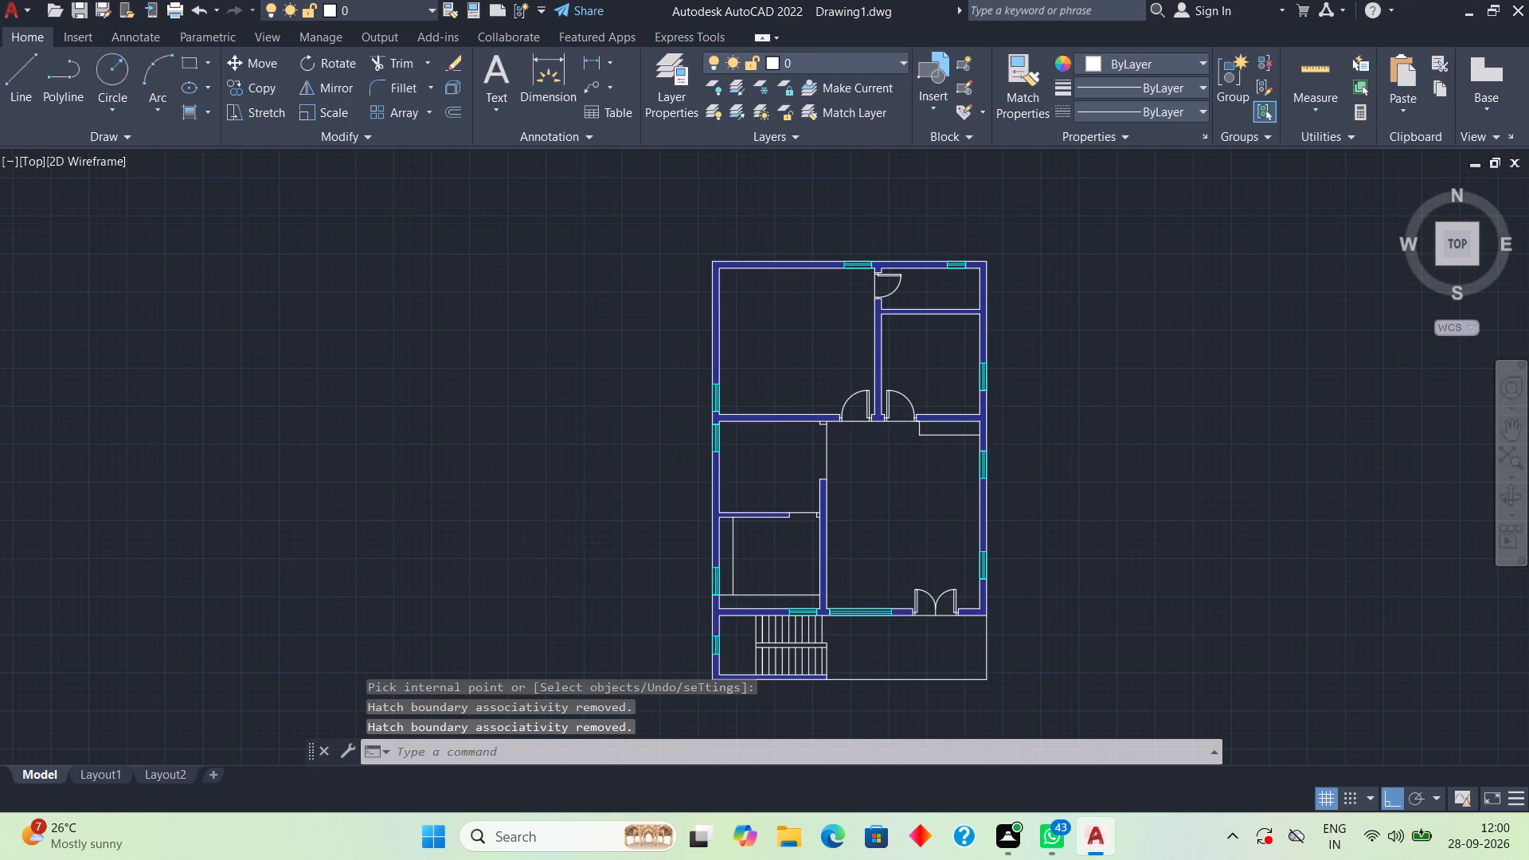
{"action": "scroll", "coordinate": [895, 525], "scroll_direction": "down", "scroll_amount": 1}
{"action": "middle_click_drag", "start_coordinate": [896, 526], "coordinate": [879, 448]}
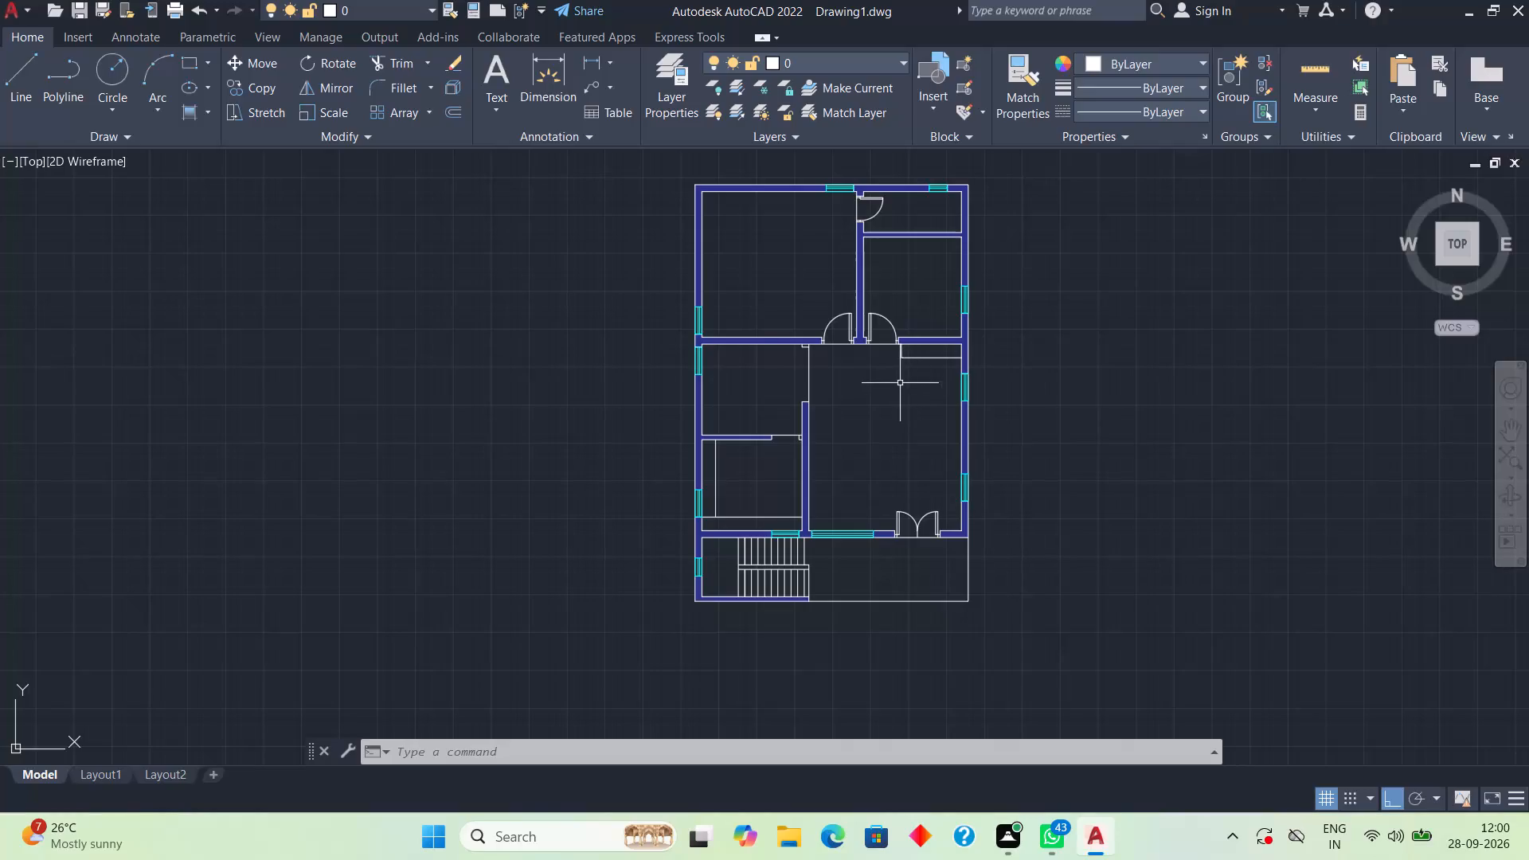
{"action": "middle_click_drag", "start_coordinate": [757, 287], "coordinate": [744, 440]}
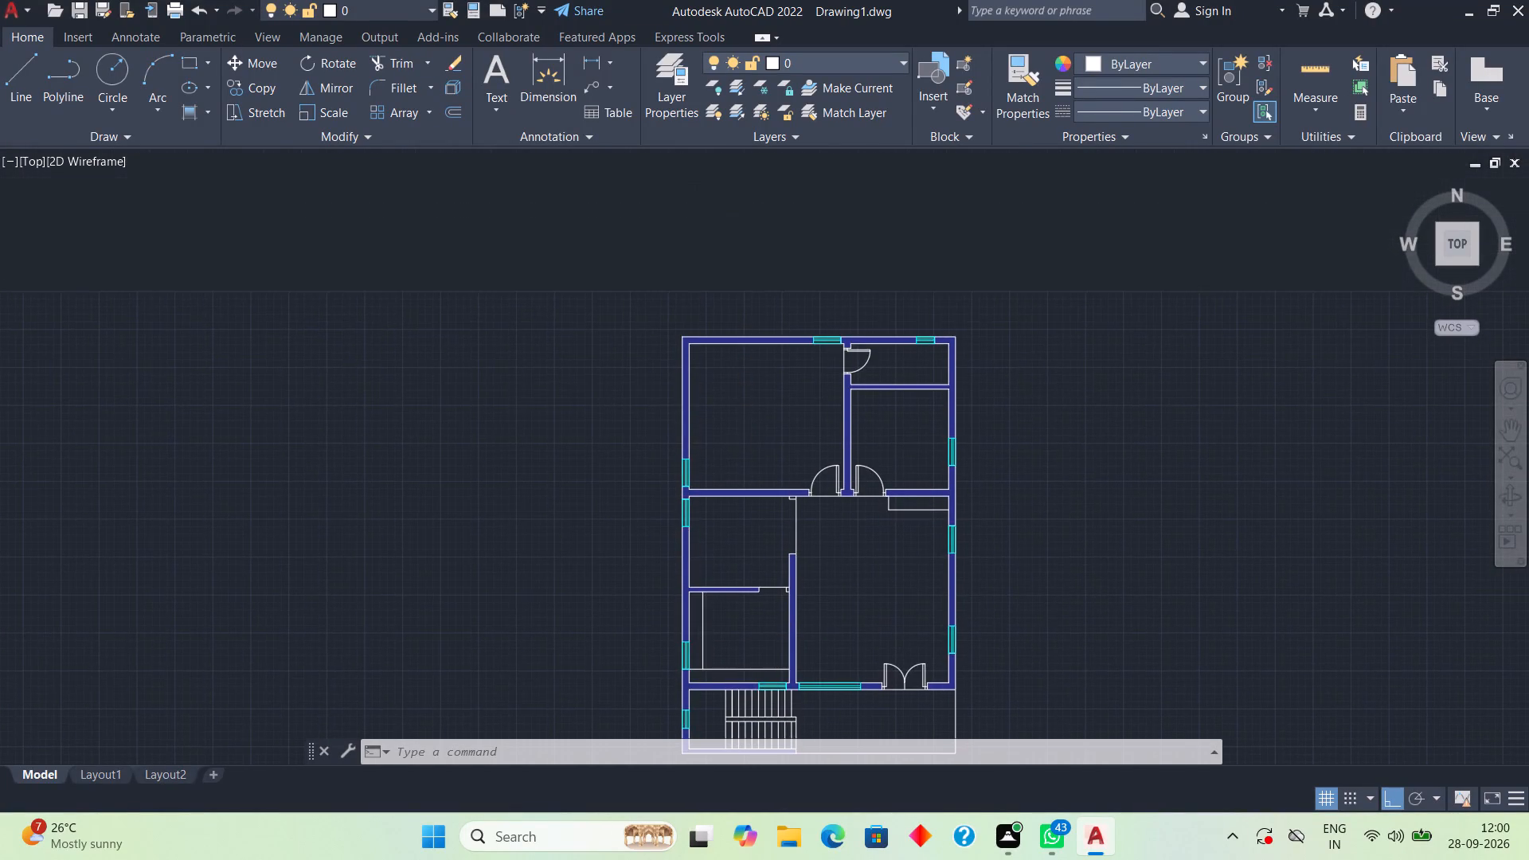
{"action": "scroll", "coordinate": [745, 430], "scroll_direction": "up", "scroll_amount": 1}
{"action": "middle_click_drag", "start_coordinate": [745, 430], "coordinate": [683, 299]}
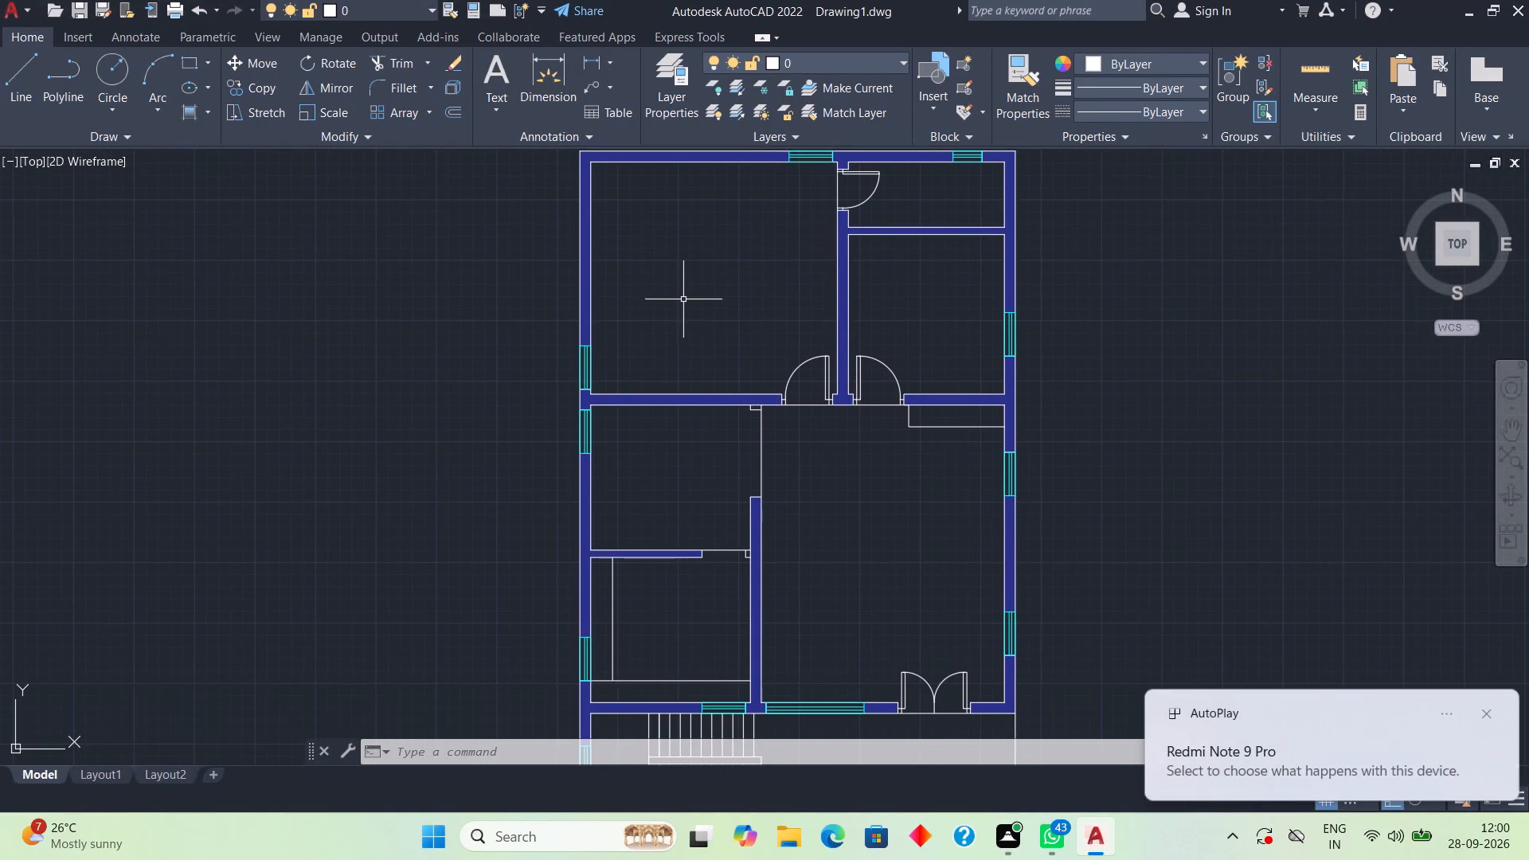
{"action": "scroll", "coordinate": [683, 299], "scroll_direction": "down", "scroll_amount": 1}
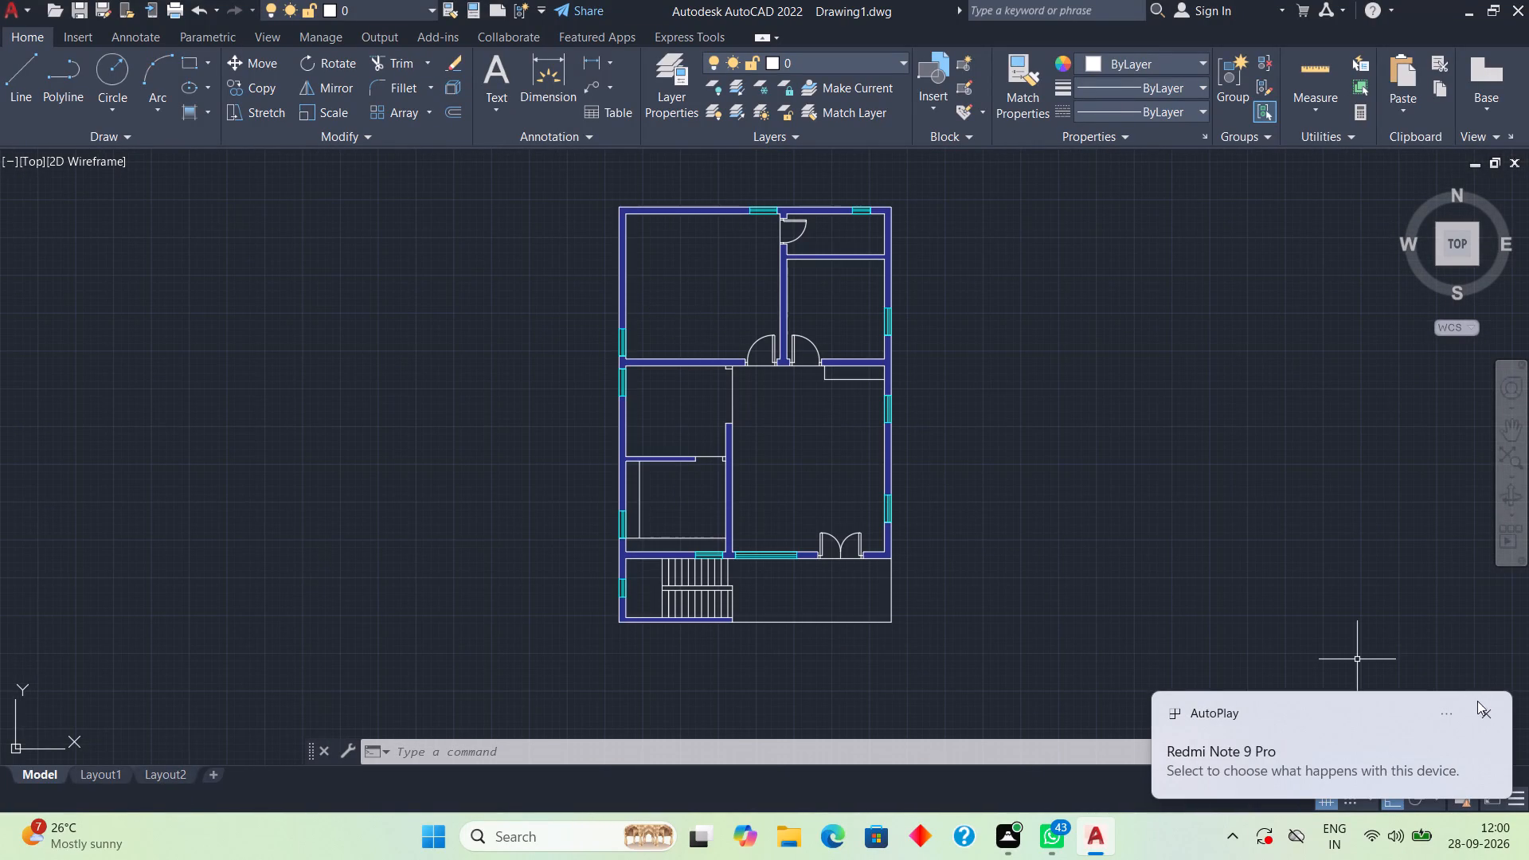
{"action": "left_click", "coordinate": [1479, 711]}
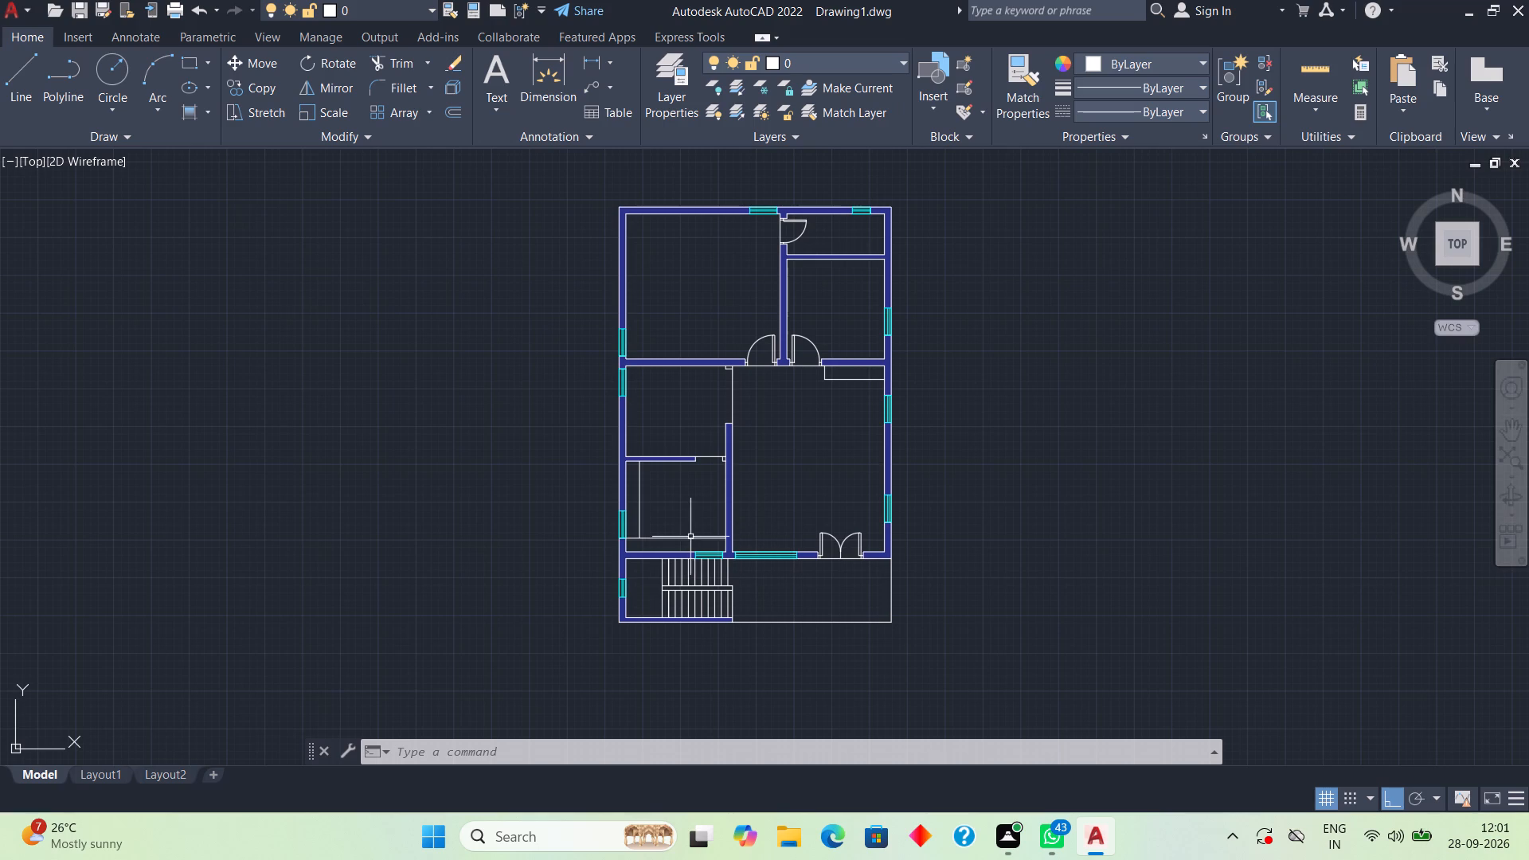
{"action": "middle_click_drag", "start_coordinate": [762, 506], "coordinate": [674, 494]}
{"action": "scroll", "coordinate": [676, 498], "scroll_direction": "up", "scroll_amount": 1}
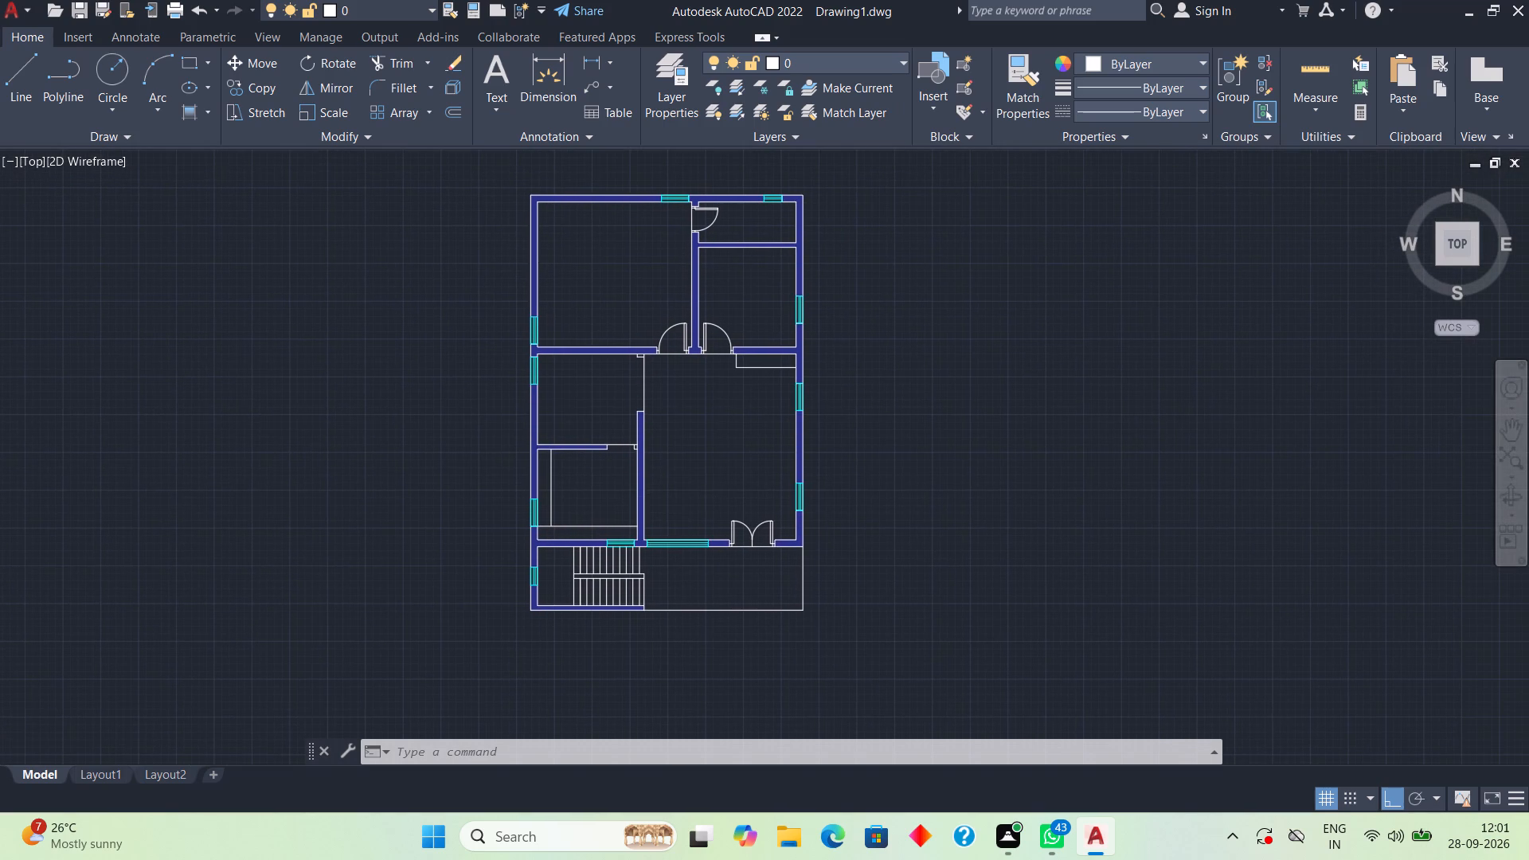
{"action": "scroll", "coordinate": [676, 498], "scroll_direction": "down", "scroll_amount": 1}
{"action": "scroll", "coordinate": [638, 577], "scroll_direction": "up", "scroll_amount": 1}
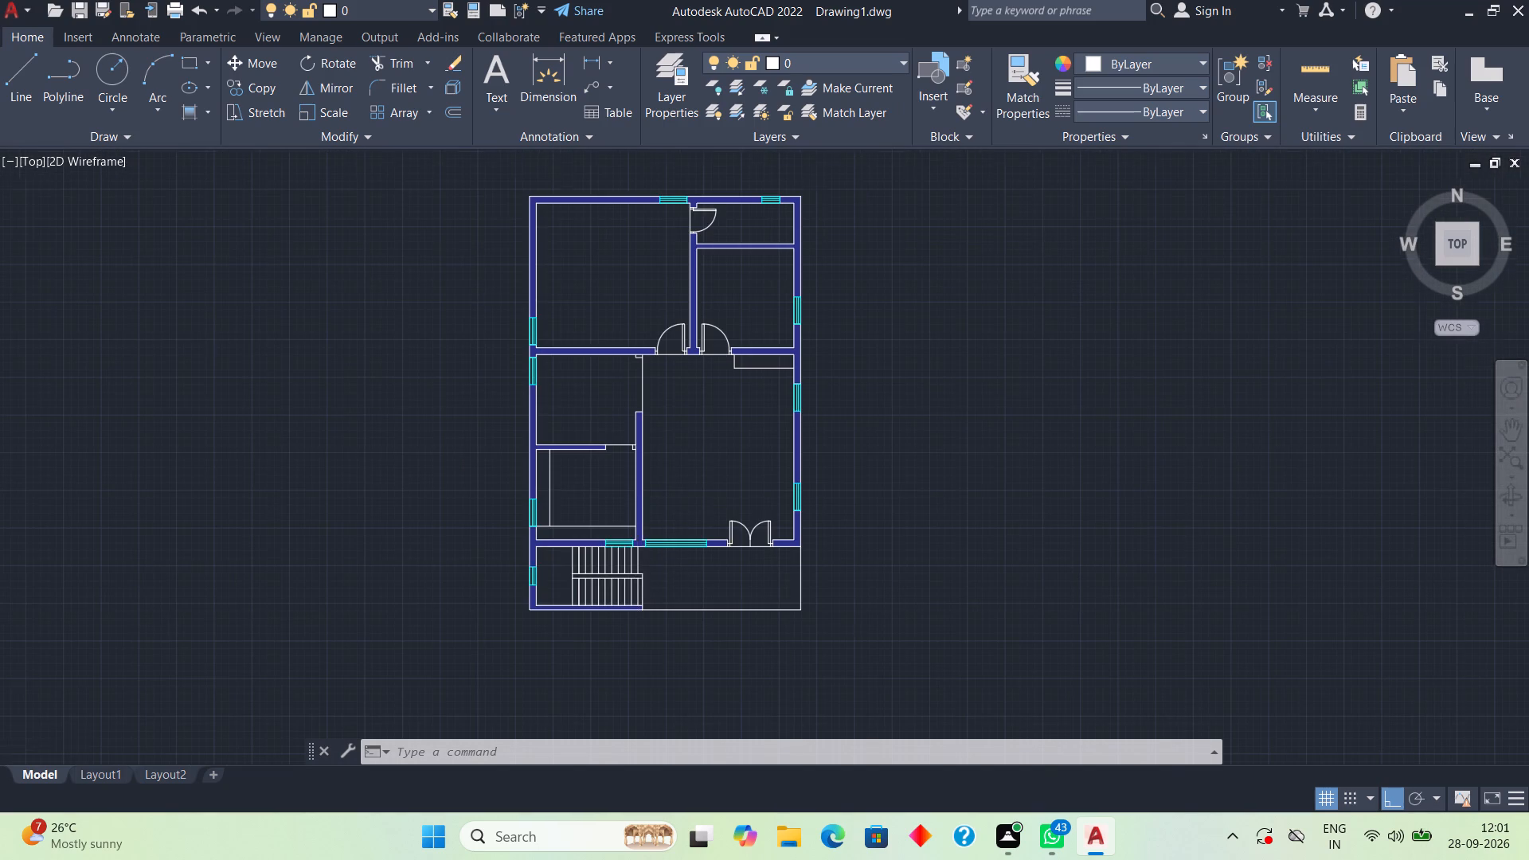
Draw a U-shaped stair path line from the lower flight's ninth tread, about 8" past the first tread, up 3'-6", to the upper flight's fifth tread.
{"action": "middle_click_drag", "start_coordinate": [598, 594], "coordinate": [652, 516]}
{"action": "scroll", "coordinate": [654, 519], "scroll_direction": "up", "scroll_amount": 3}
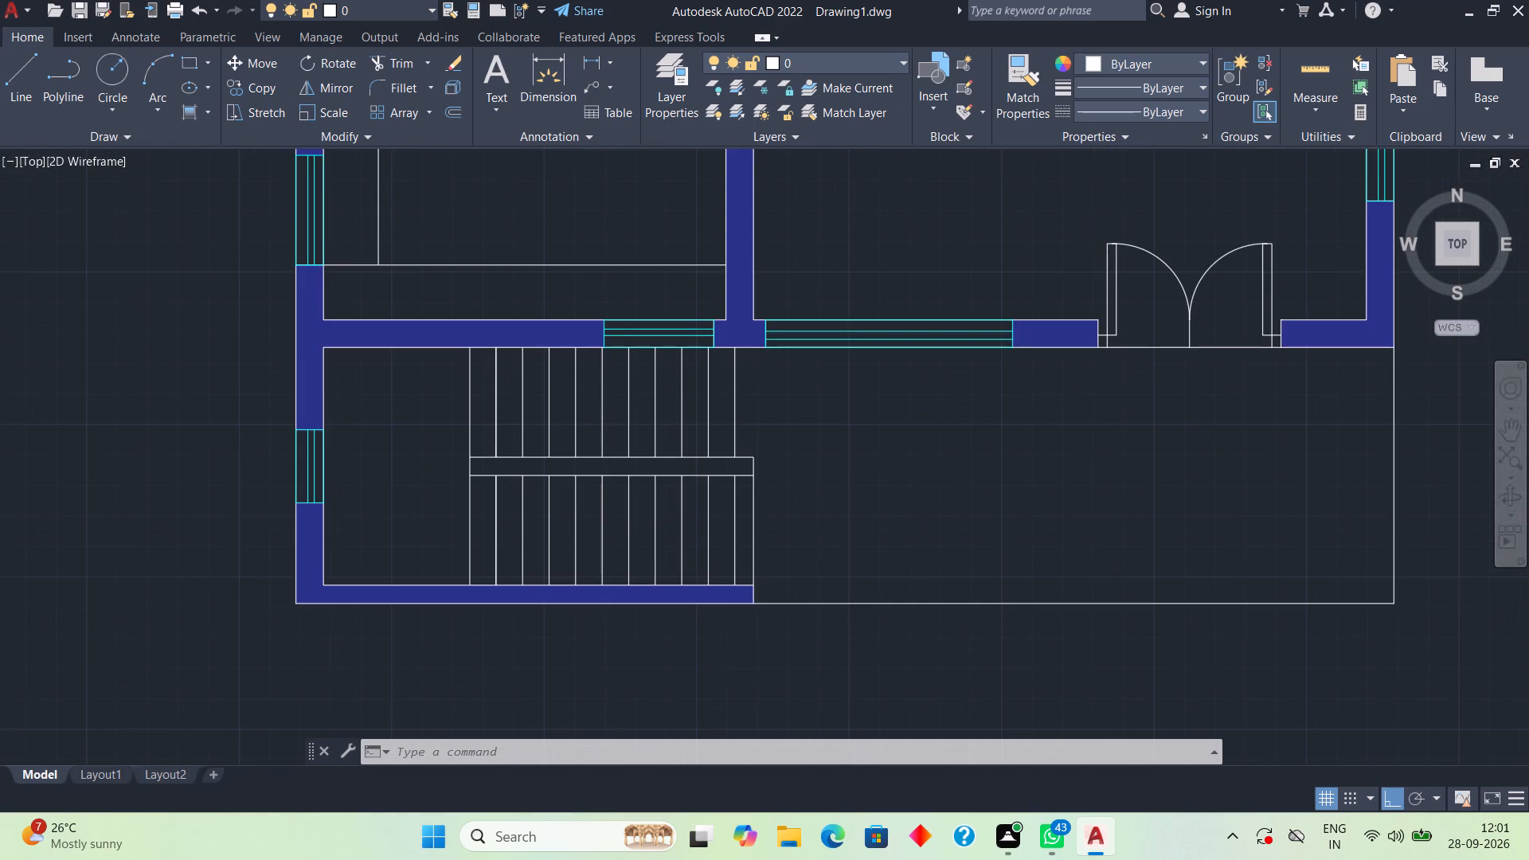
{"action": "key", "text": "l"}
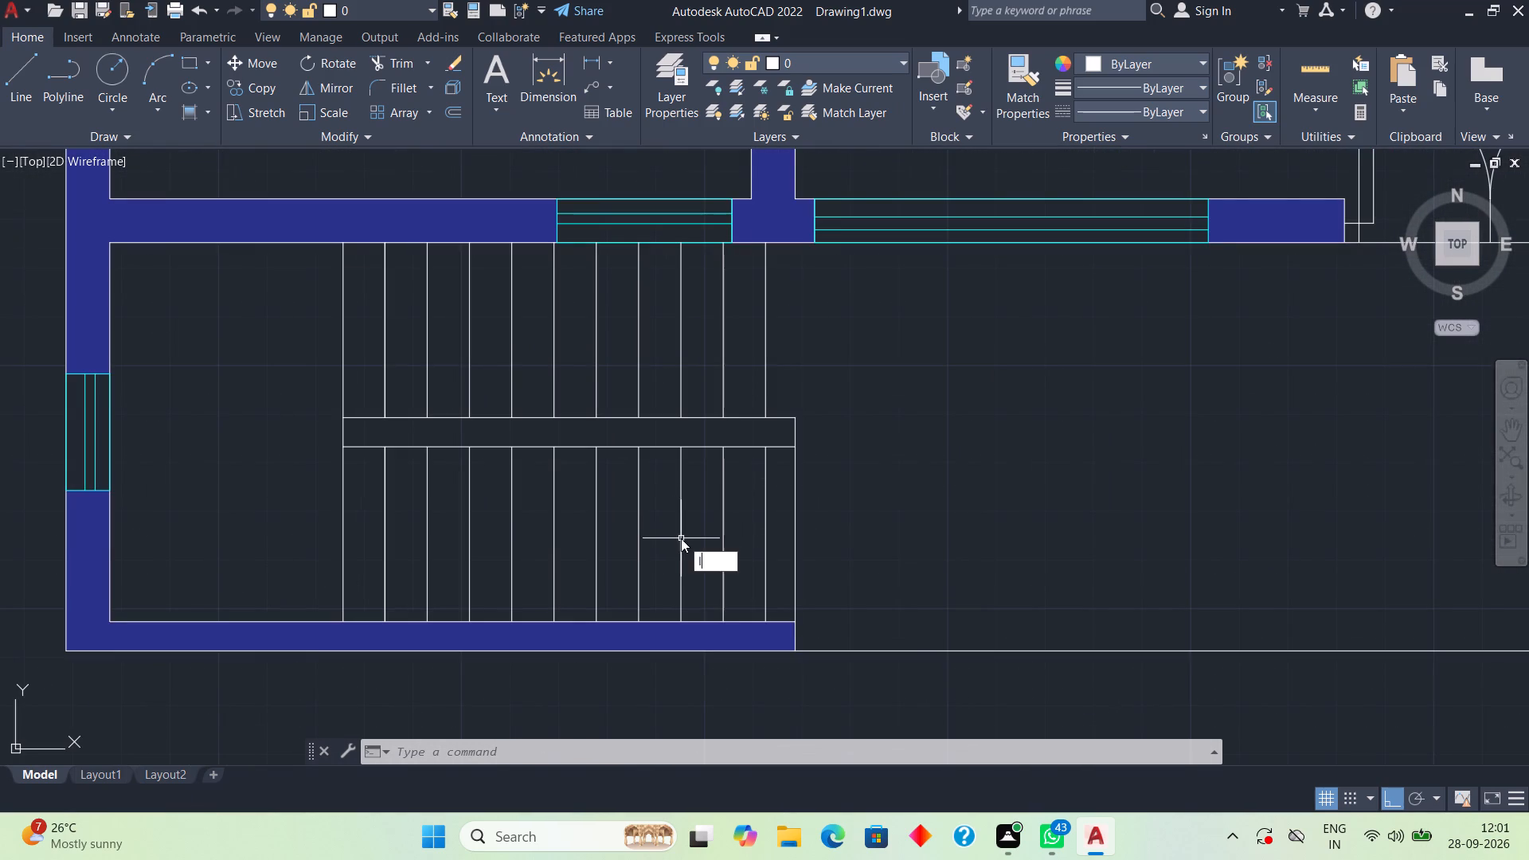
{"action": "key", "text": "space"}
{"action": "left_click", "coordinate": [683, 536]}
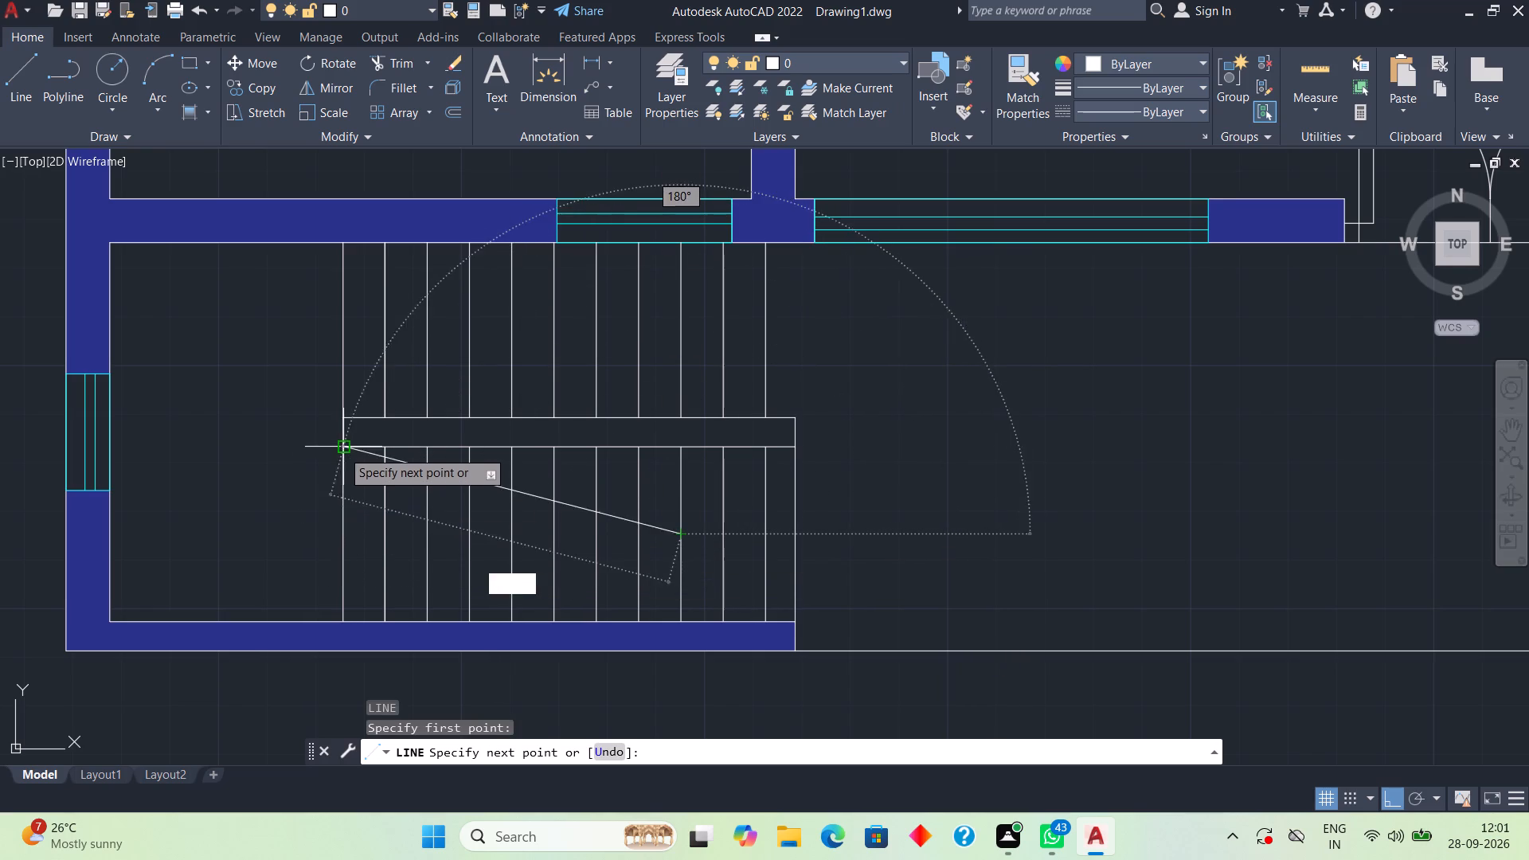
{"action": "left_click", "coordinate": [343, 536]}
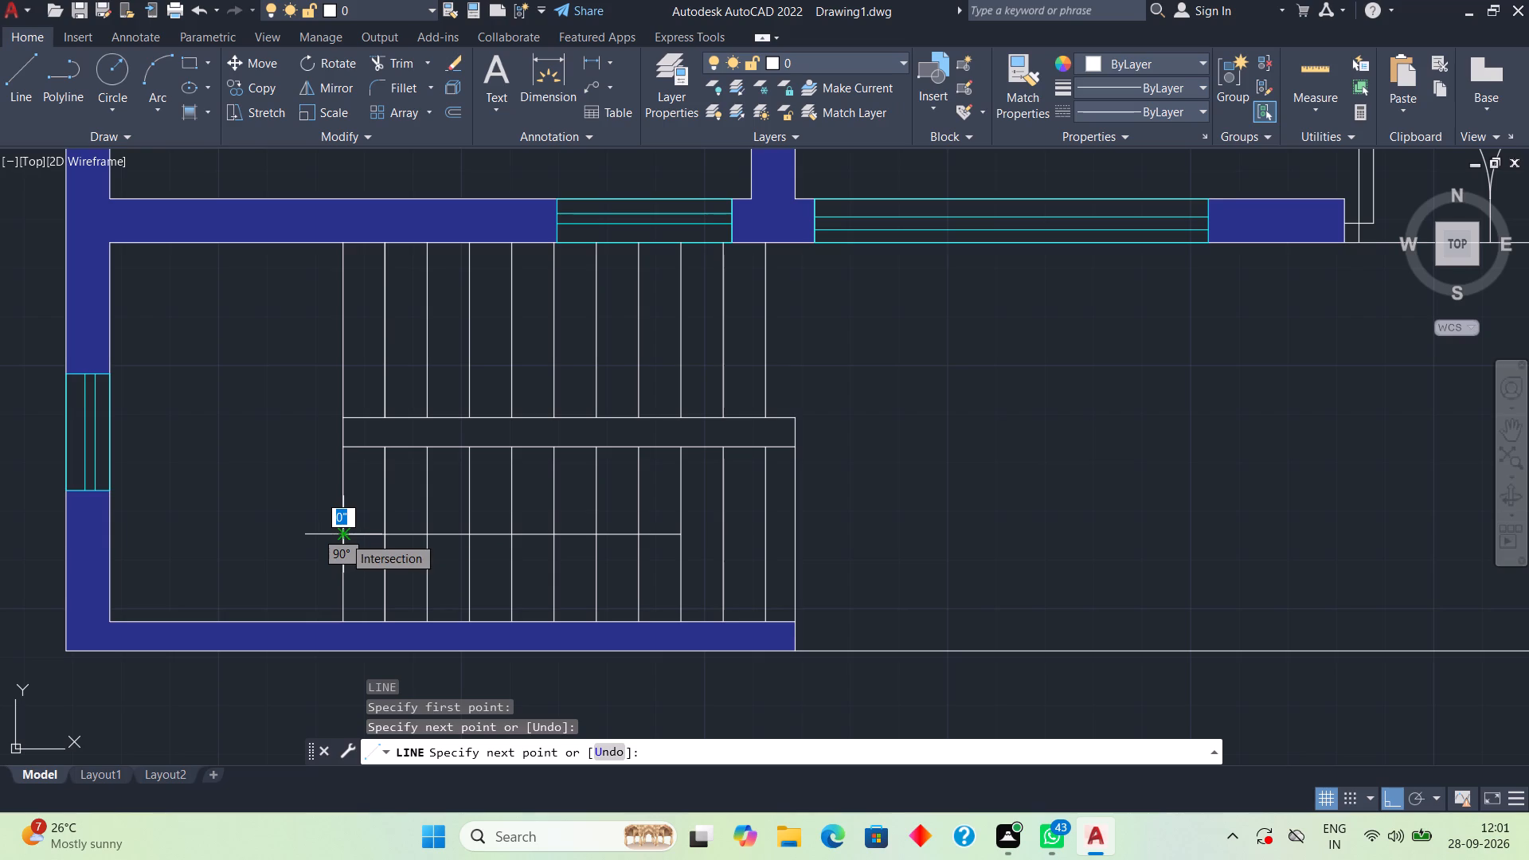
{"action": "left_click", "coordinate": [303, 529]}
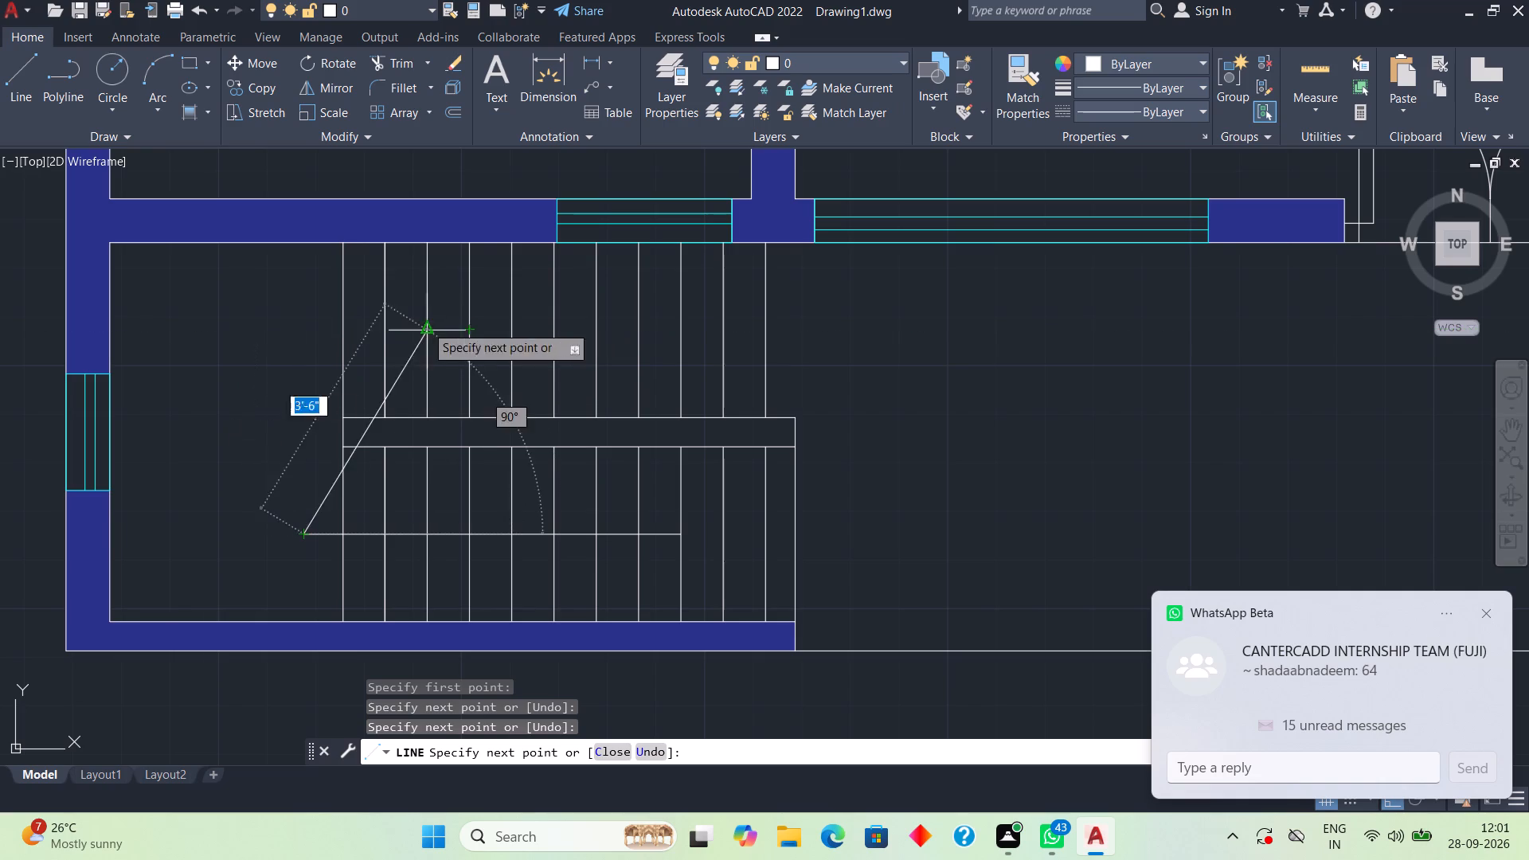
{"action": "left_click", "coordinate": [306, 331]}
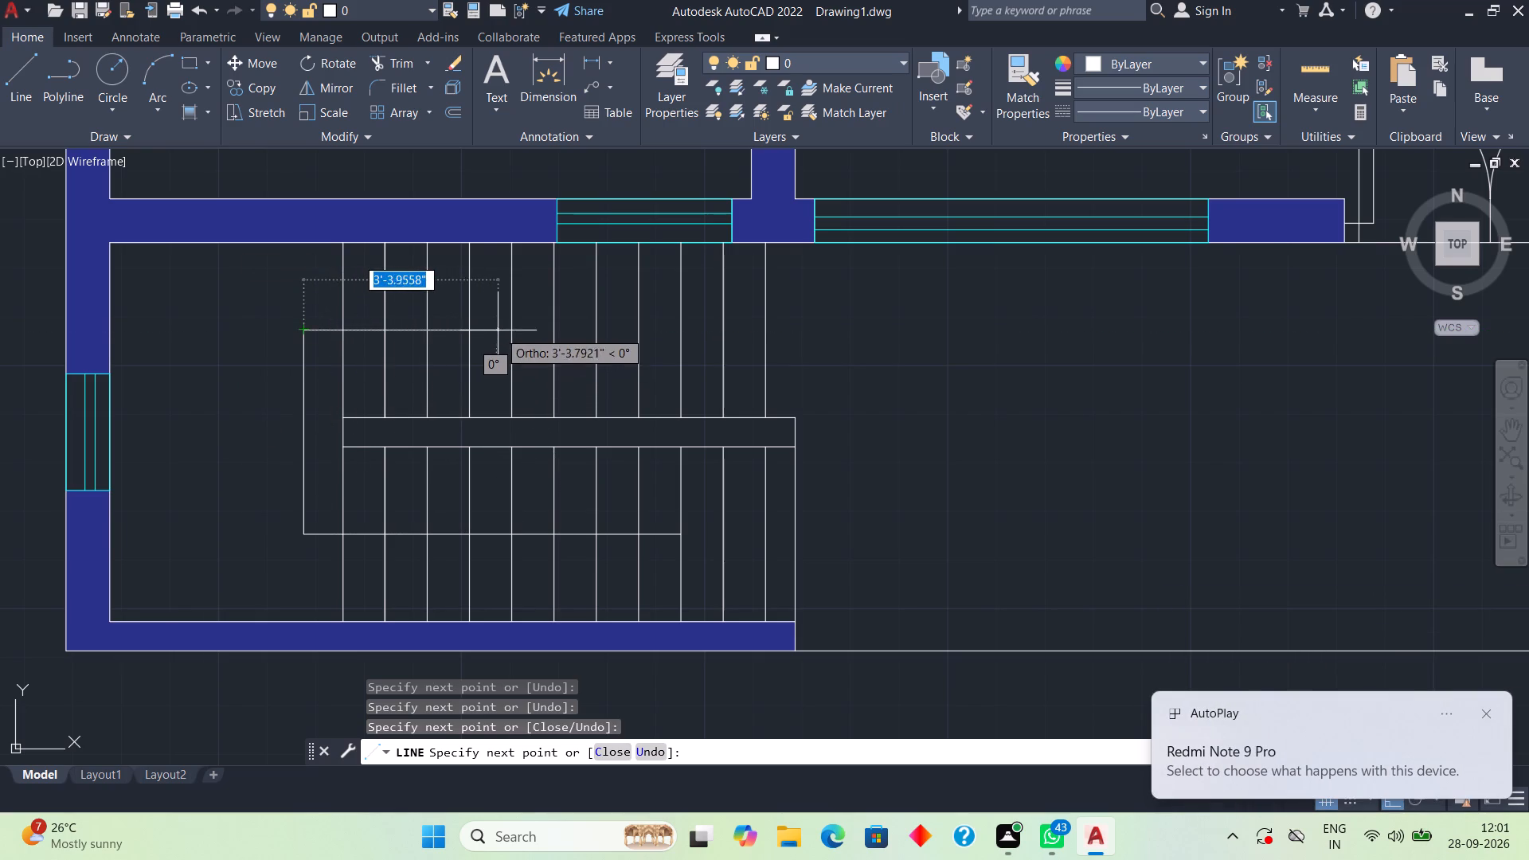
{"action": "left_click", "coordinate": [510, 335]}
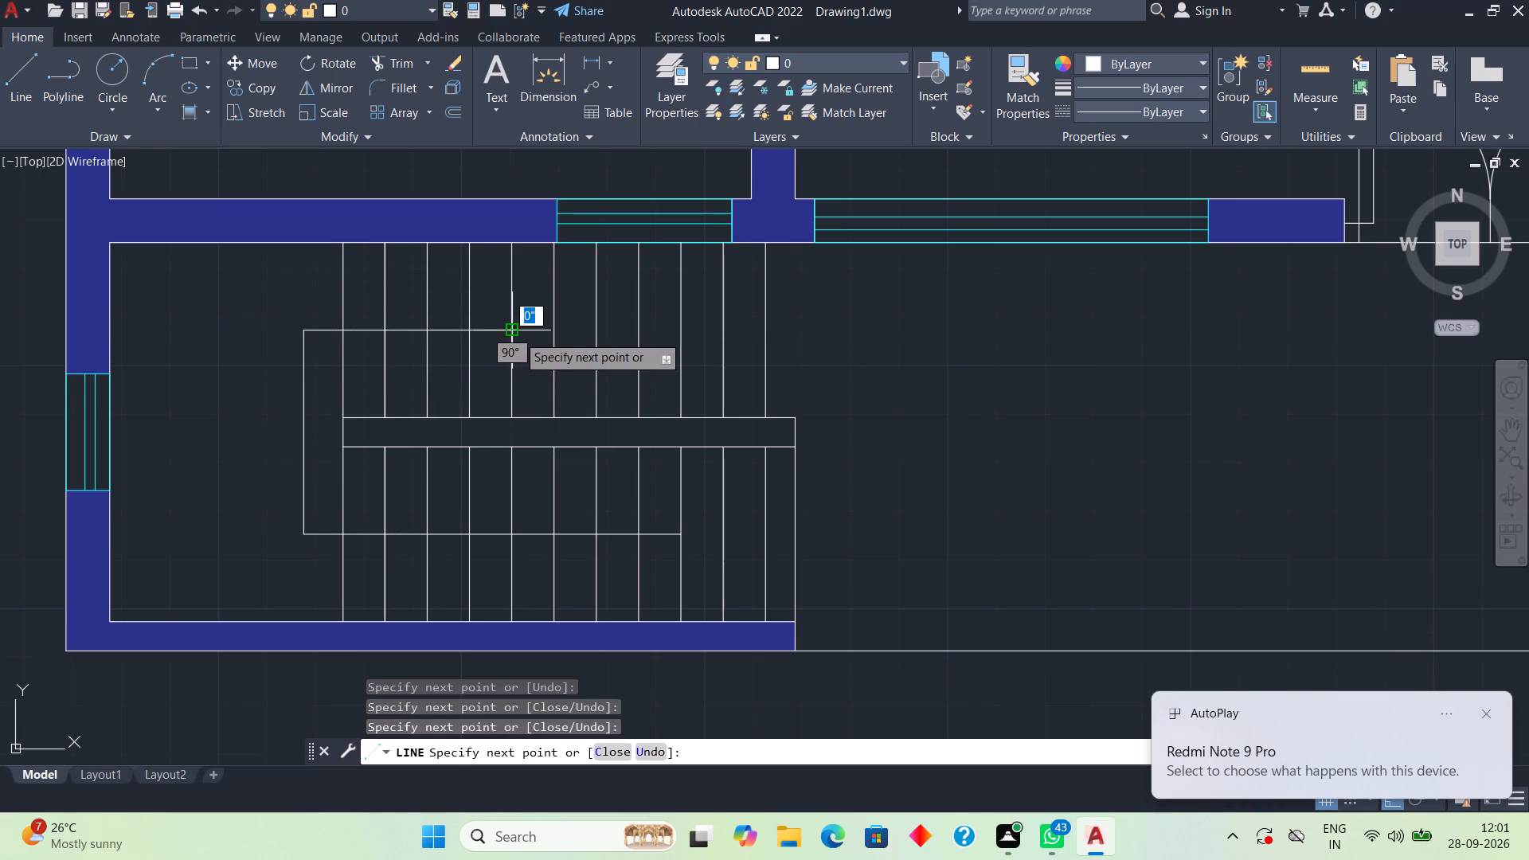
{"action": "key", "text": "space"}
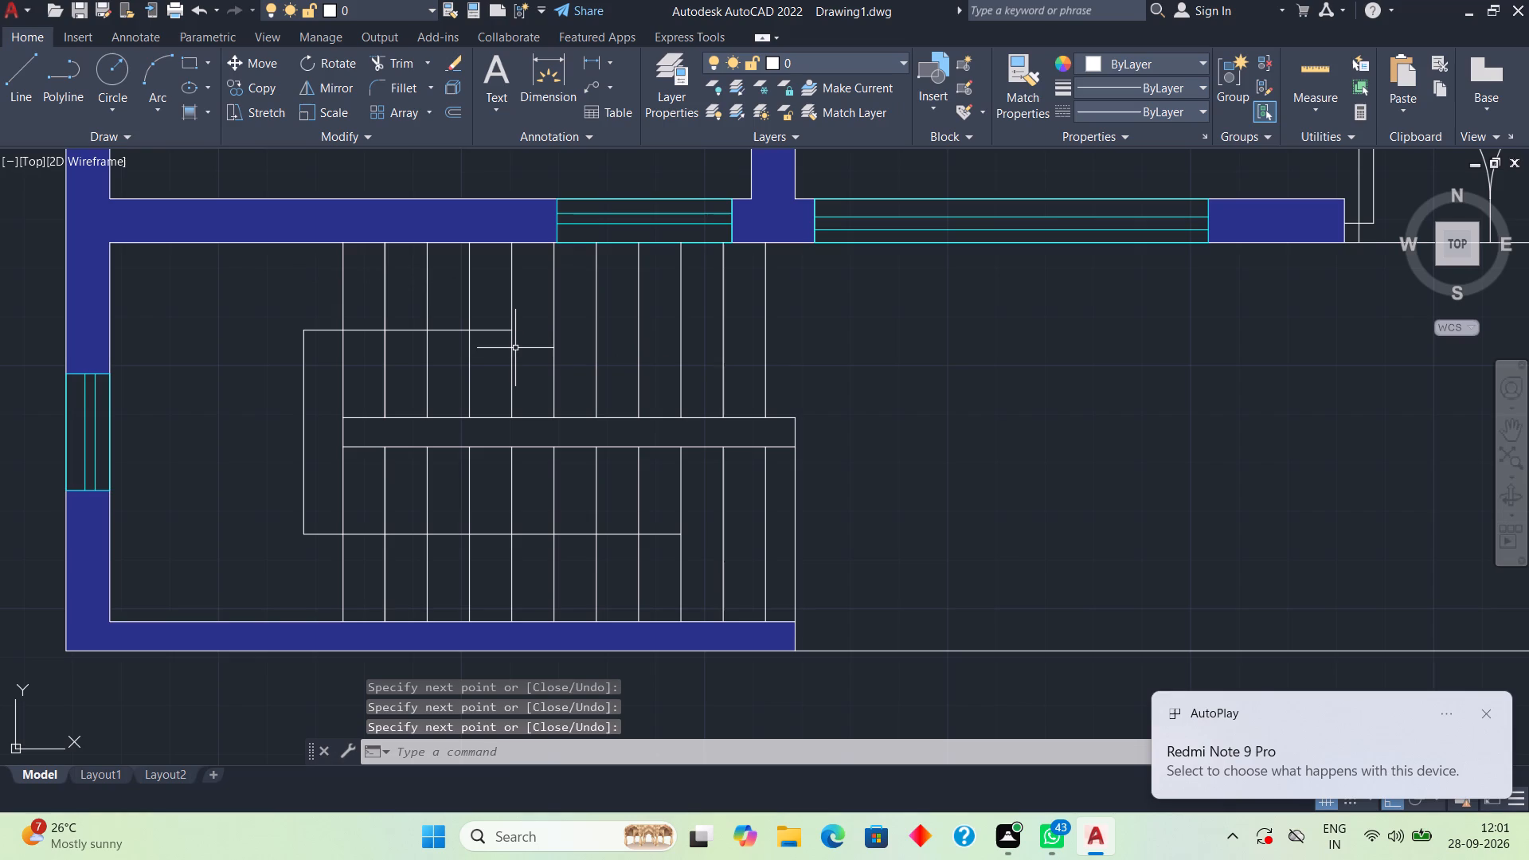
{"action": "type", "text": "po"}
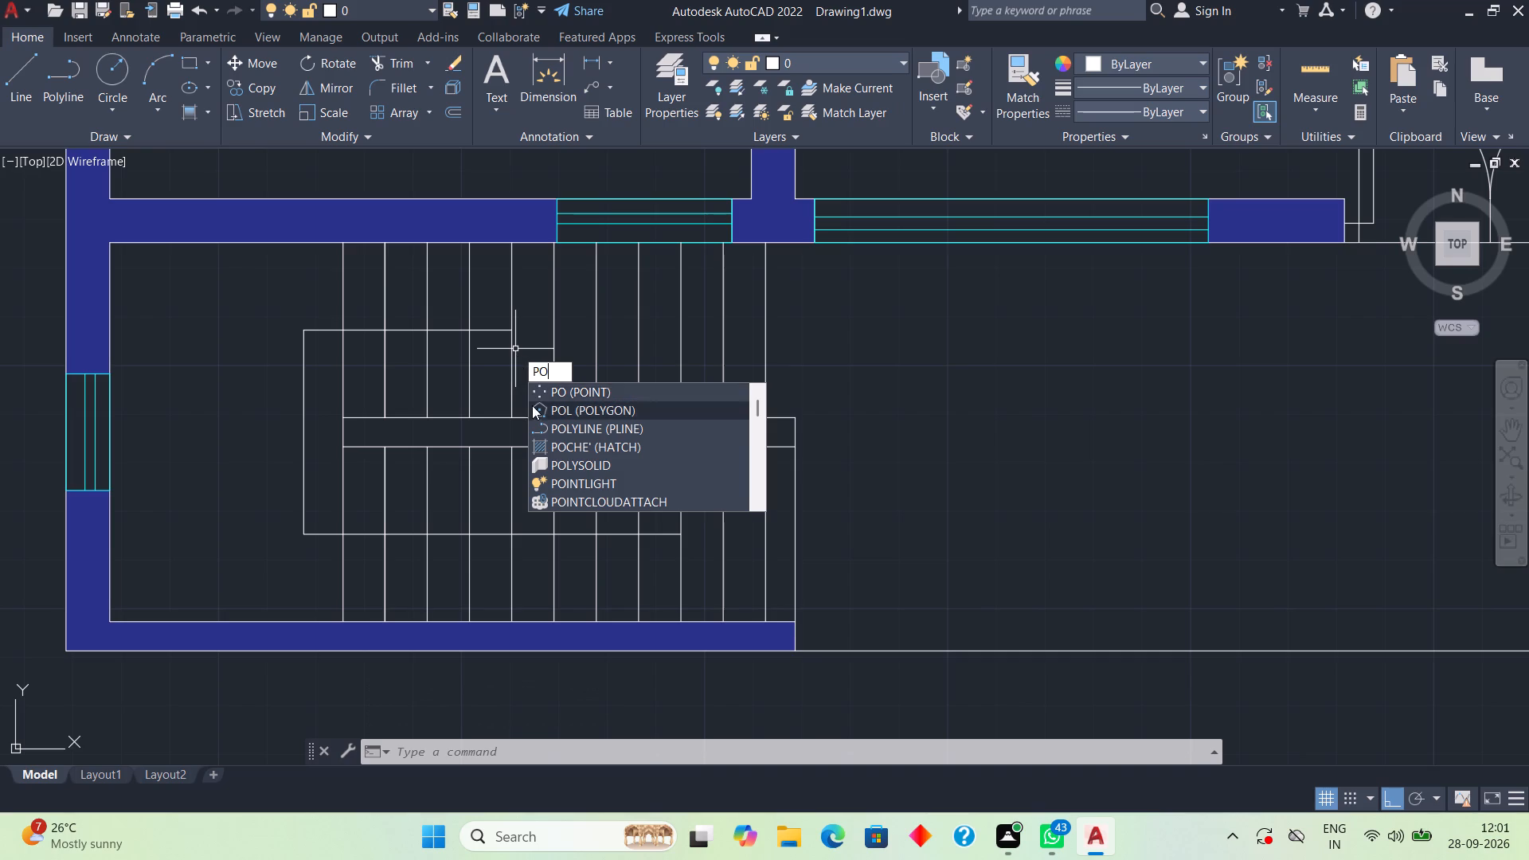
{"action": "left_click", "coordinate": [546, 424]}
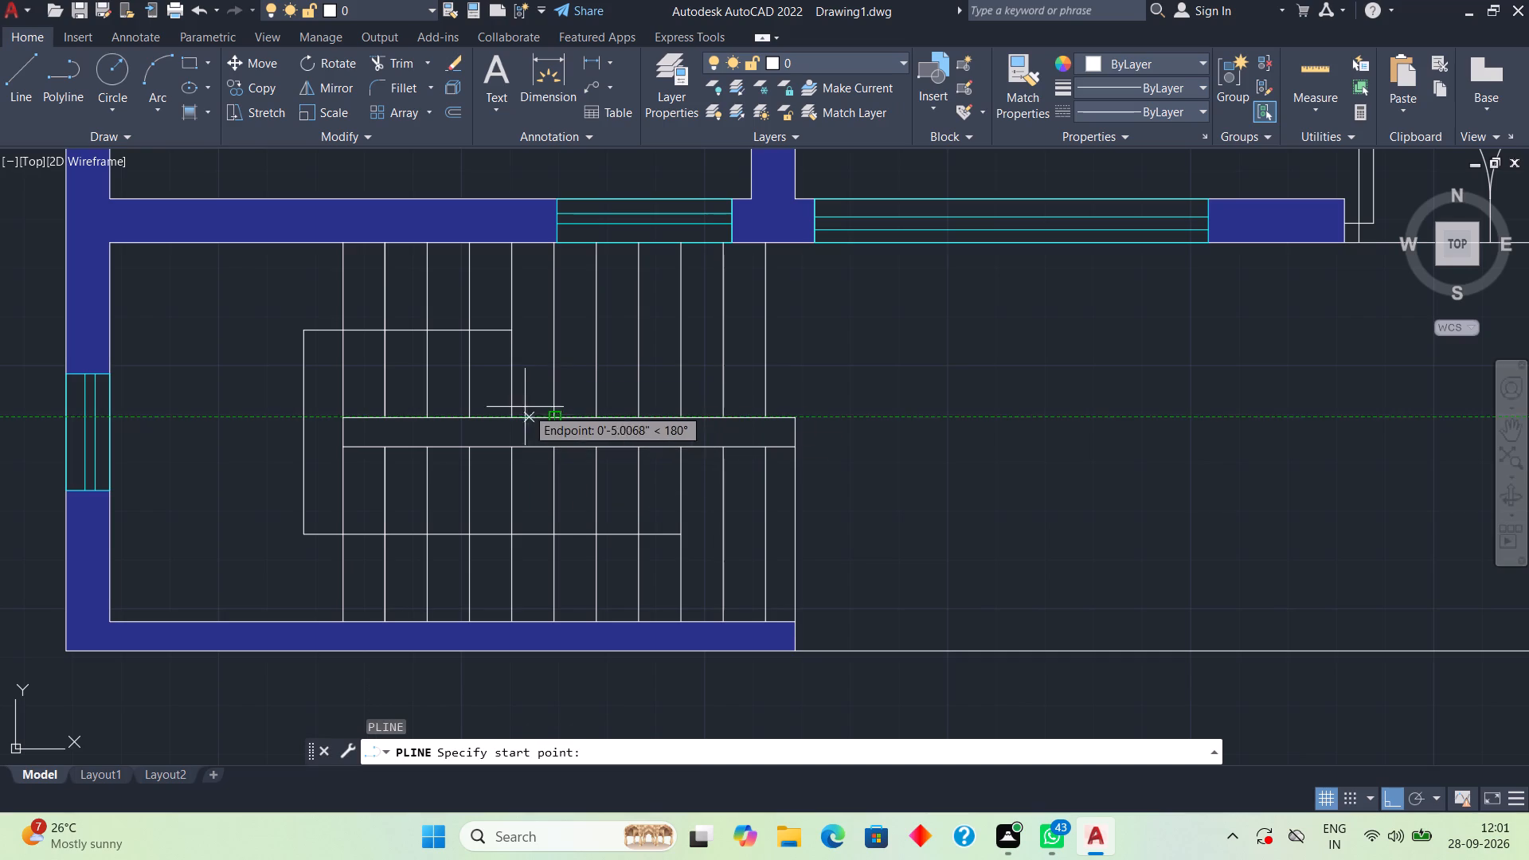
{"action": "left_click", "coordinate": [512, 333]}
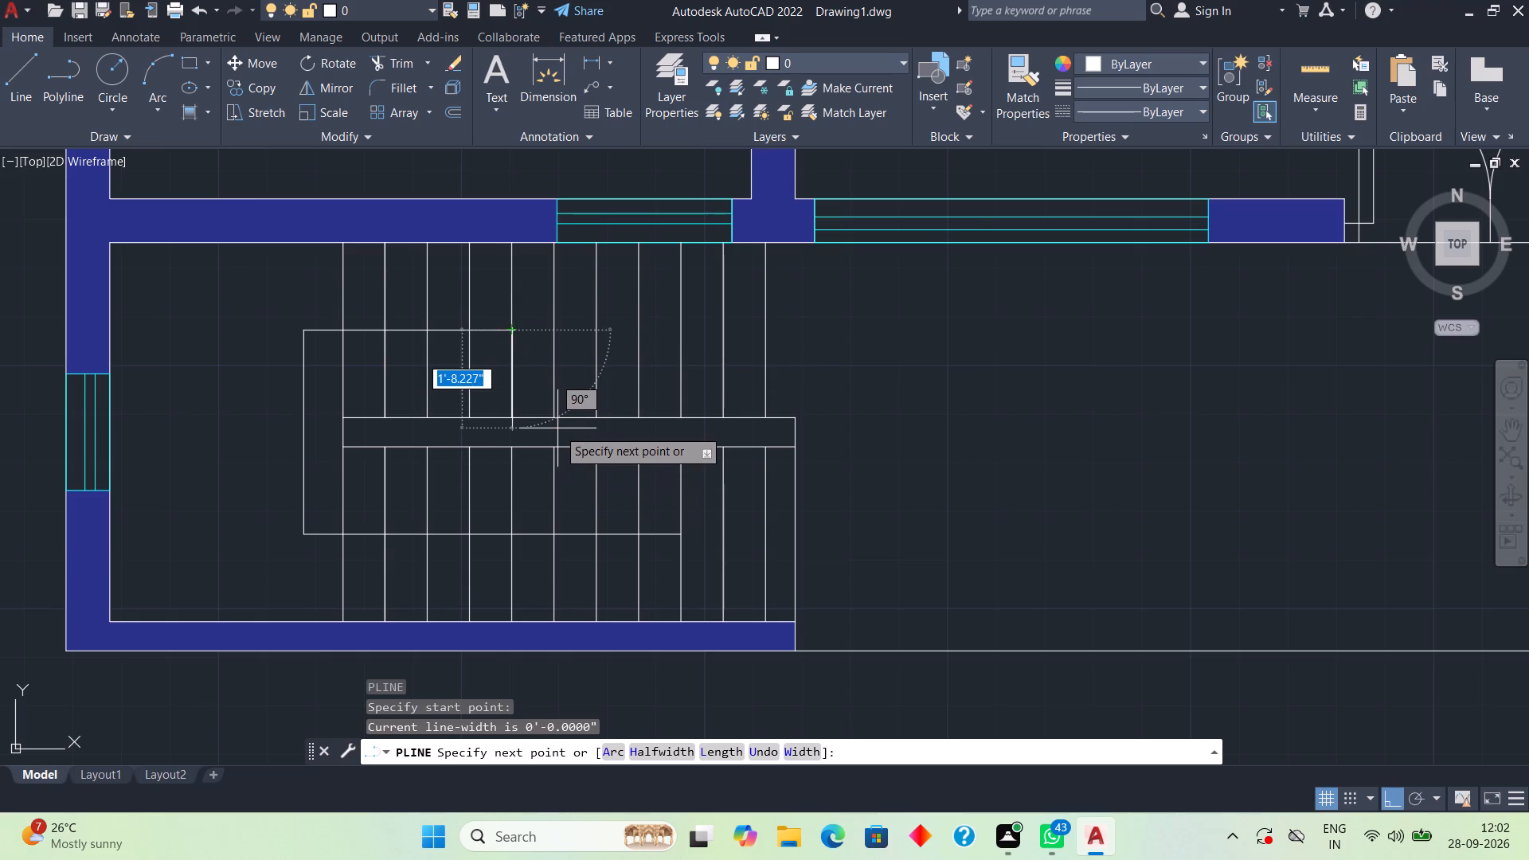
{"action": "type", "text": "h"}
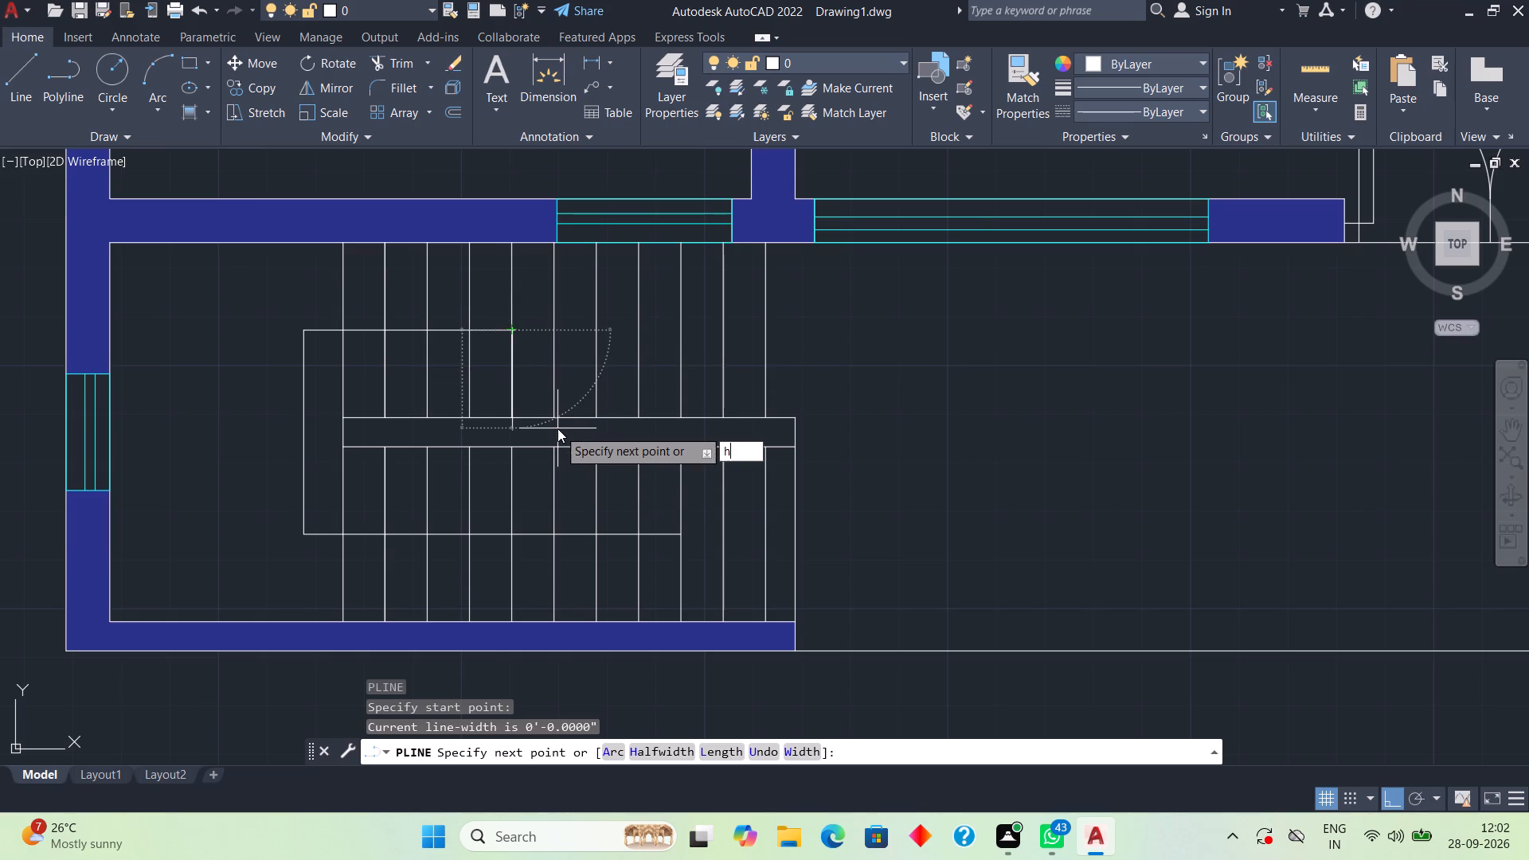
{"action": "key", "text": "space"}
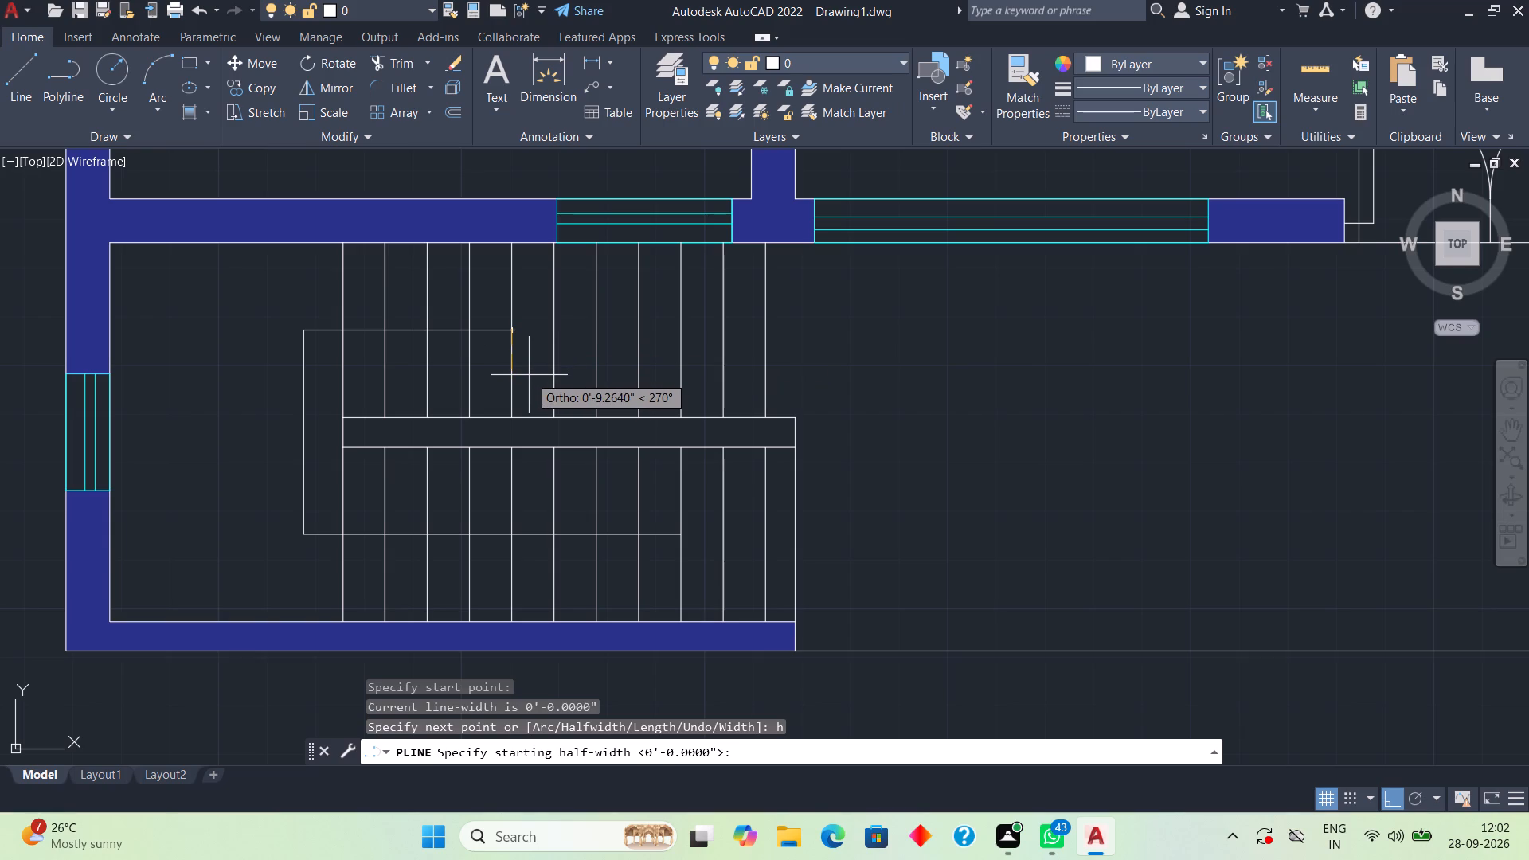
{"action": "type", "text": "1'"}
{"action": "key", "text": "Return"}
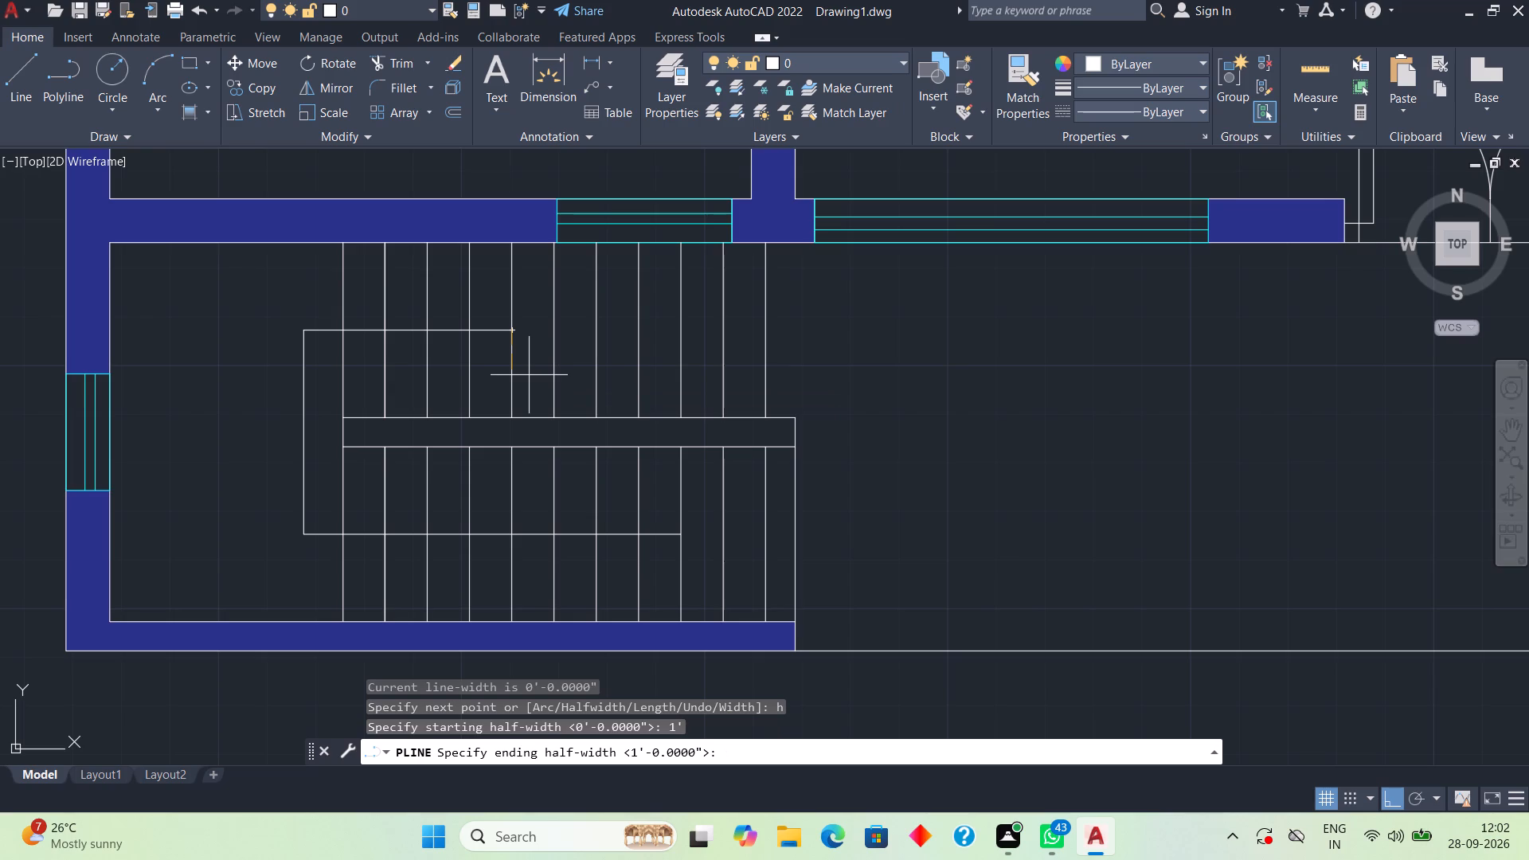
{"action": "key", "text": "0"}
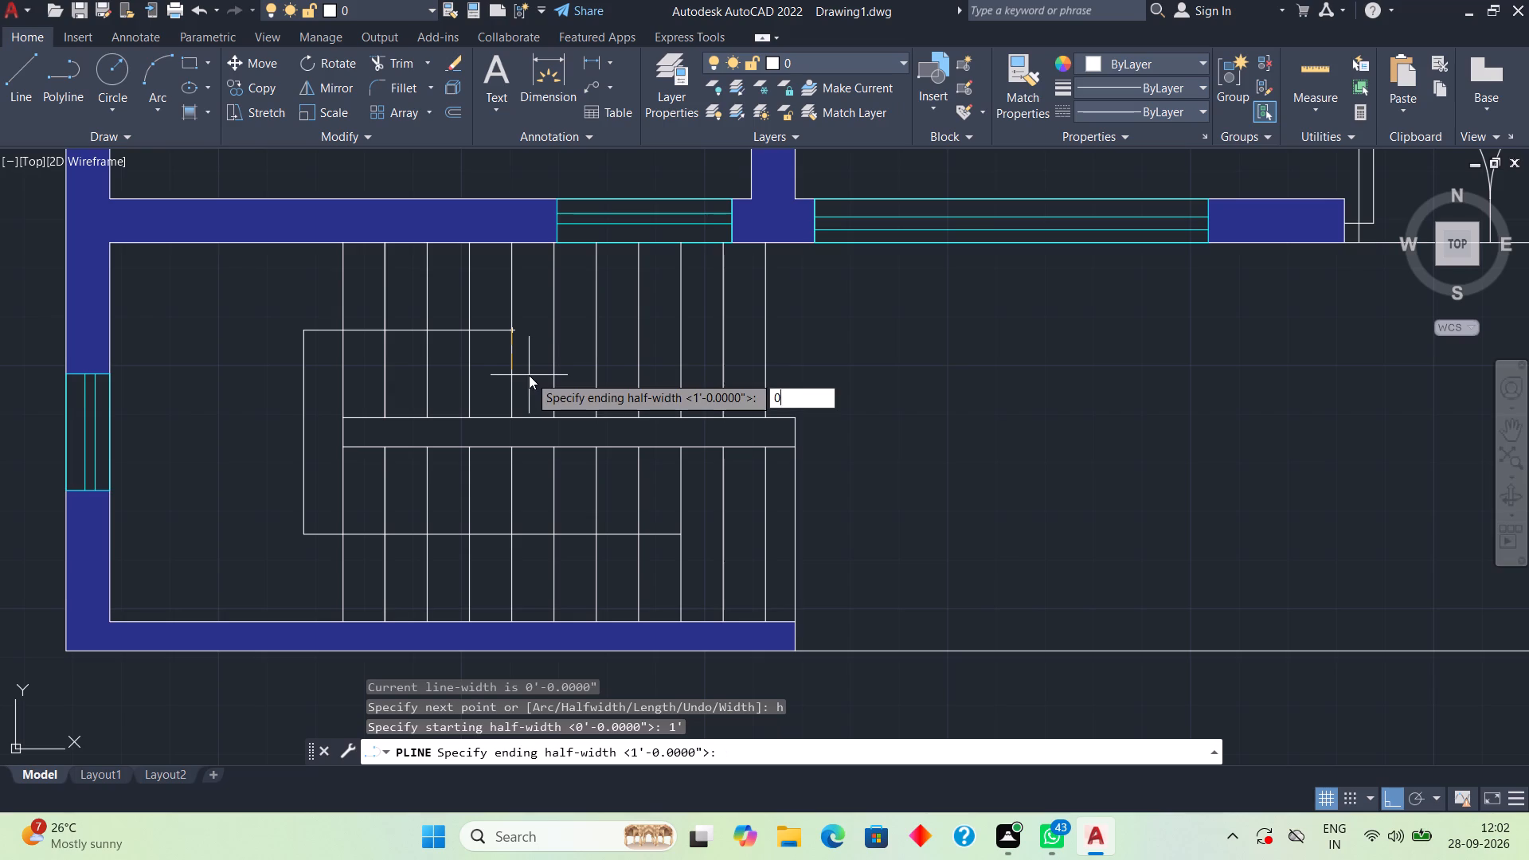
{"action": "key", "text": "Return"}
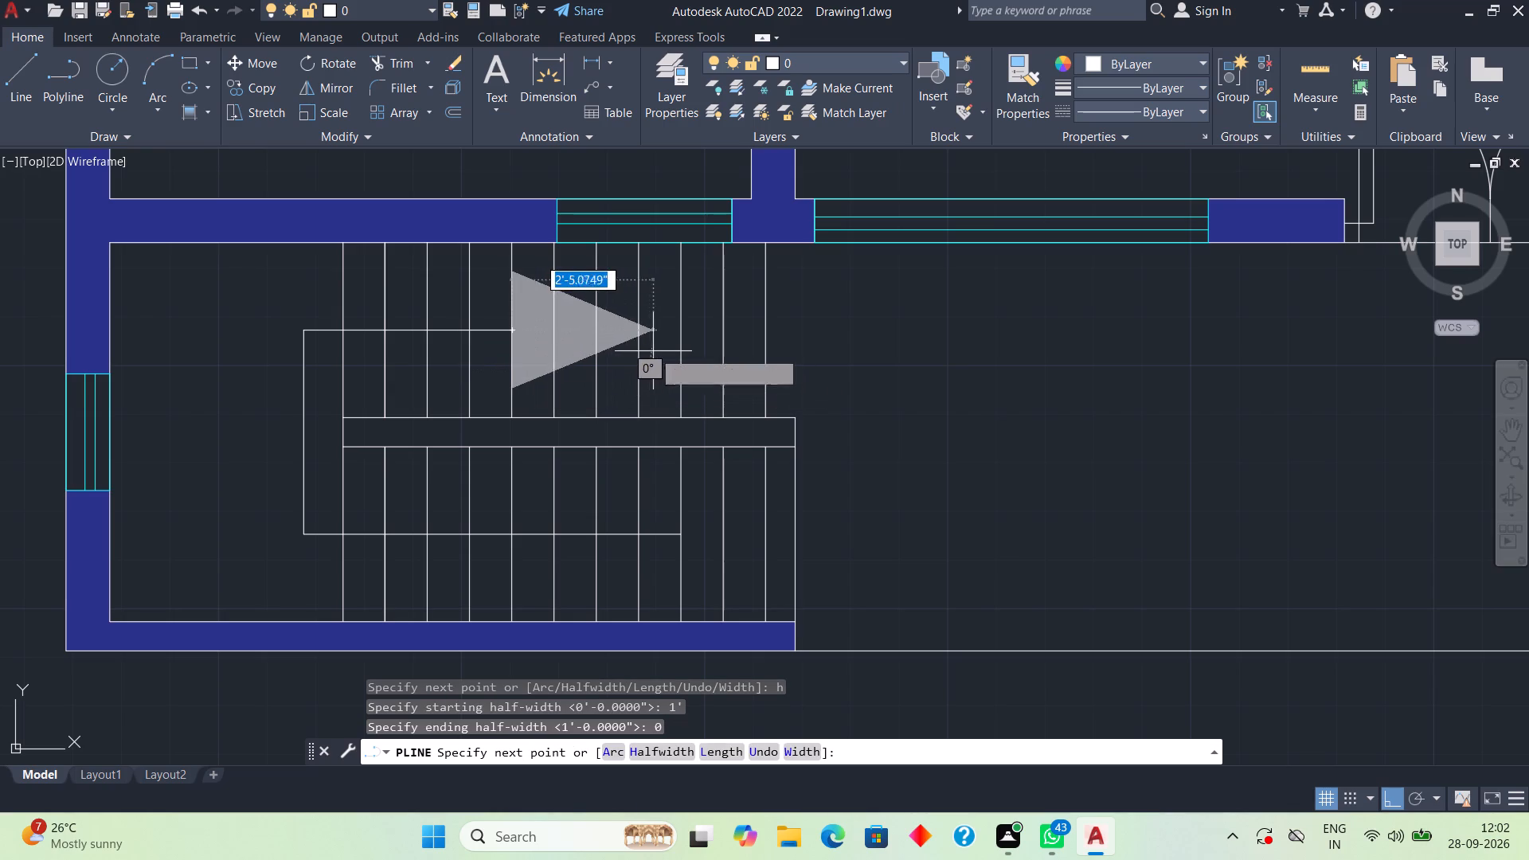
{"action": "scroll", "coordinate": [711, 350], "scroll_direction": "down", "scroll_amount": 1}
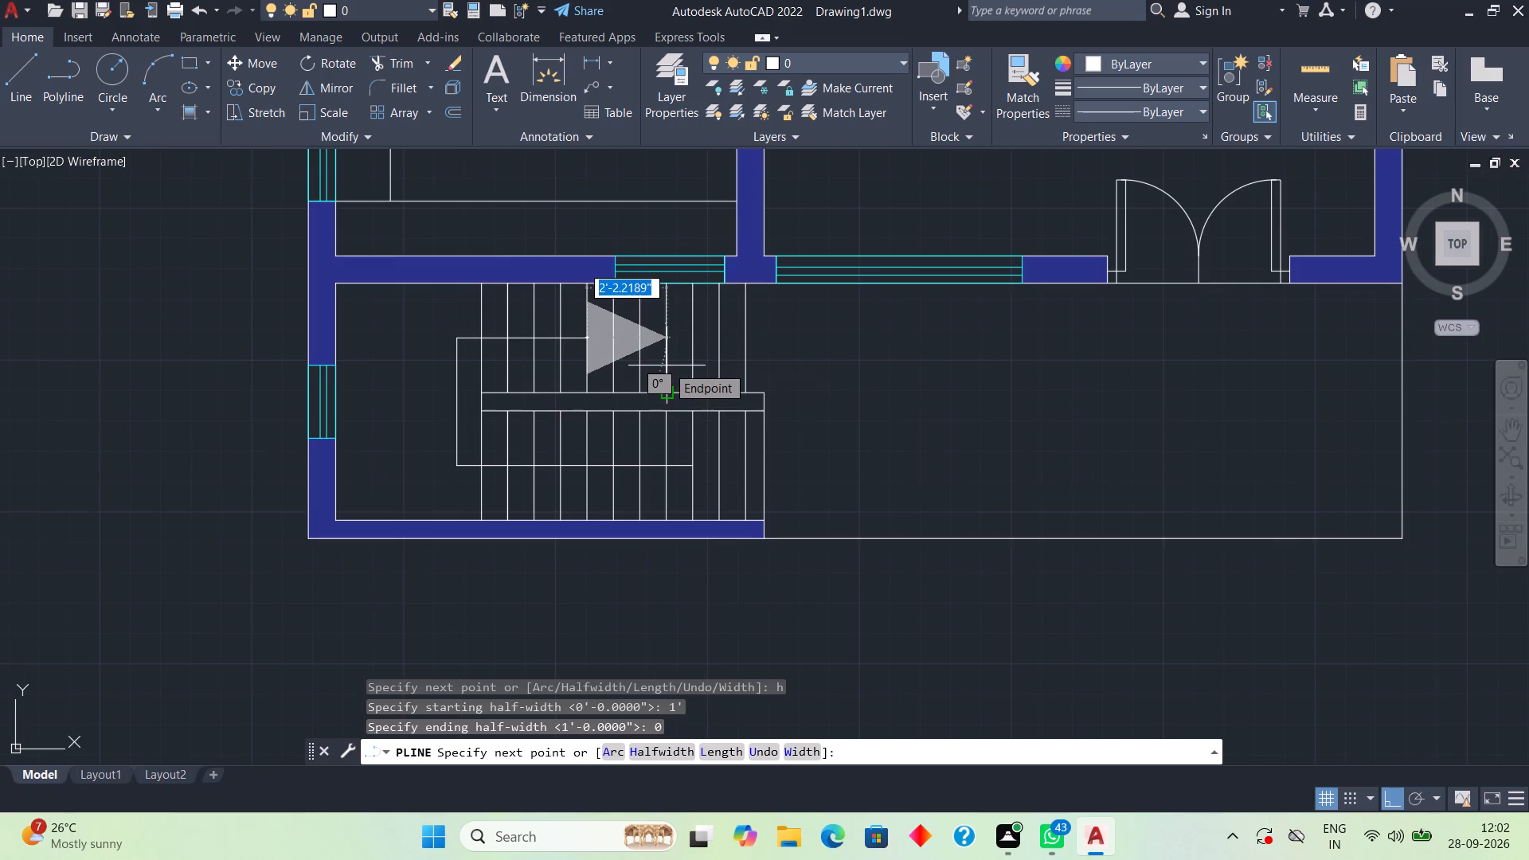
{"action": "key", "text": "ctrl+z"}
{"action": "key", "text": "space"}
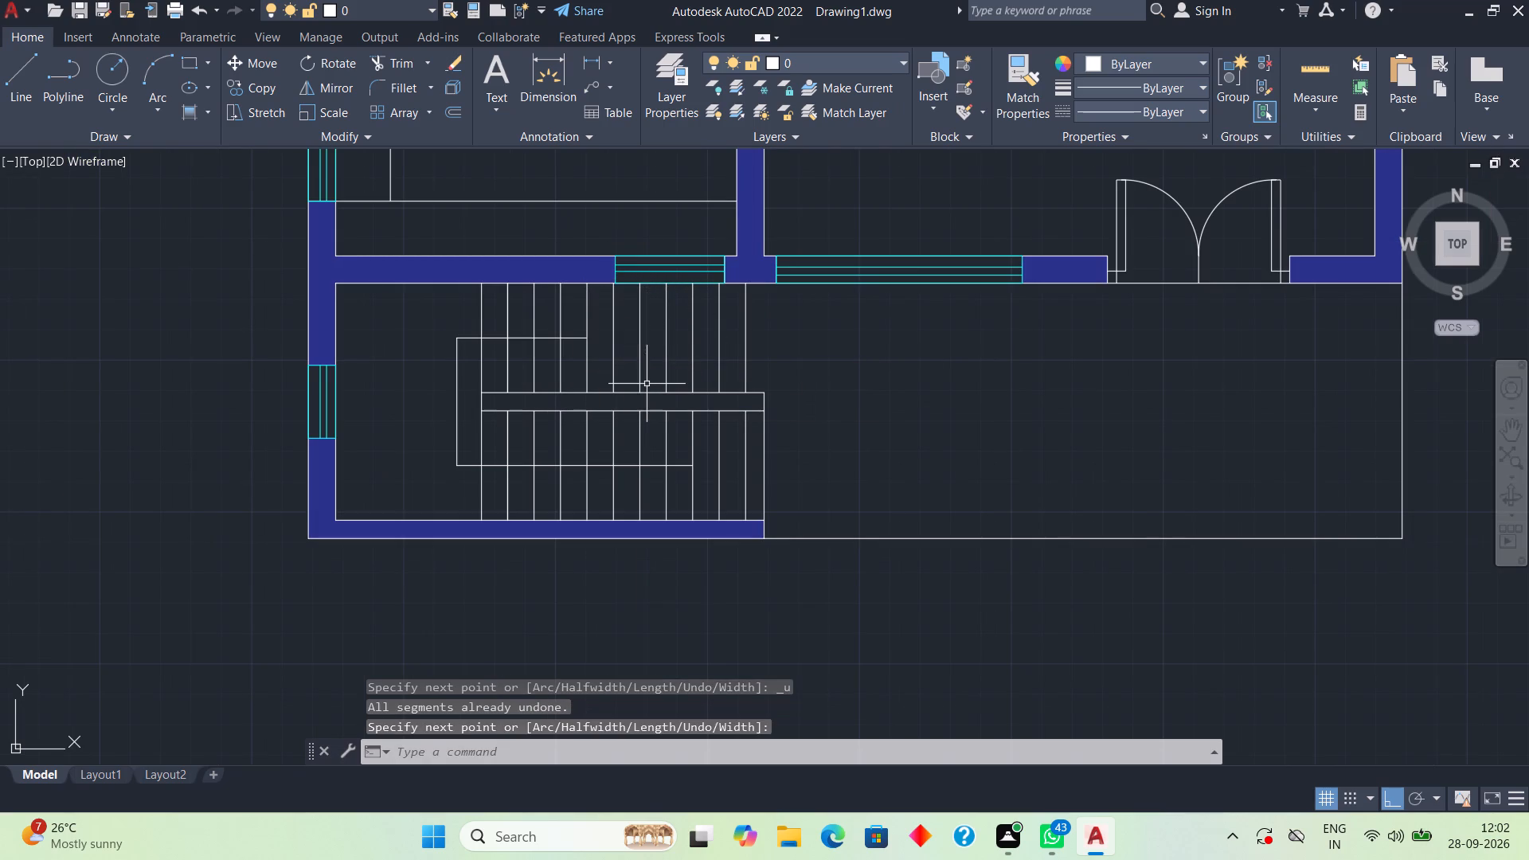
Draw a polyline arrowhead at the upper end of the stair path line, two treads long, tapering from 6" half-width to 0.
{"action": "key", "text": "p"}
{"action": "key", "text": "l"}
{"action": "key", "text": "i"}
{"action": "type", "text": "ne"}
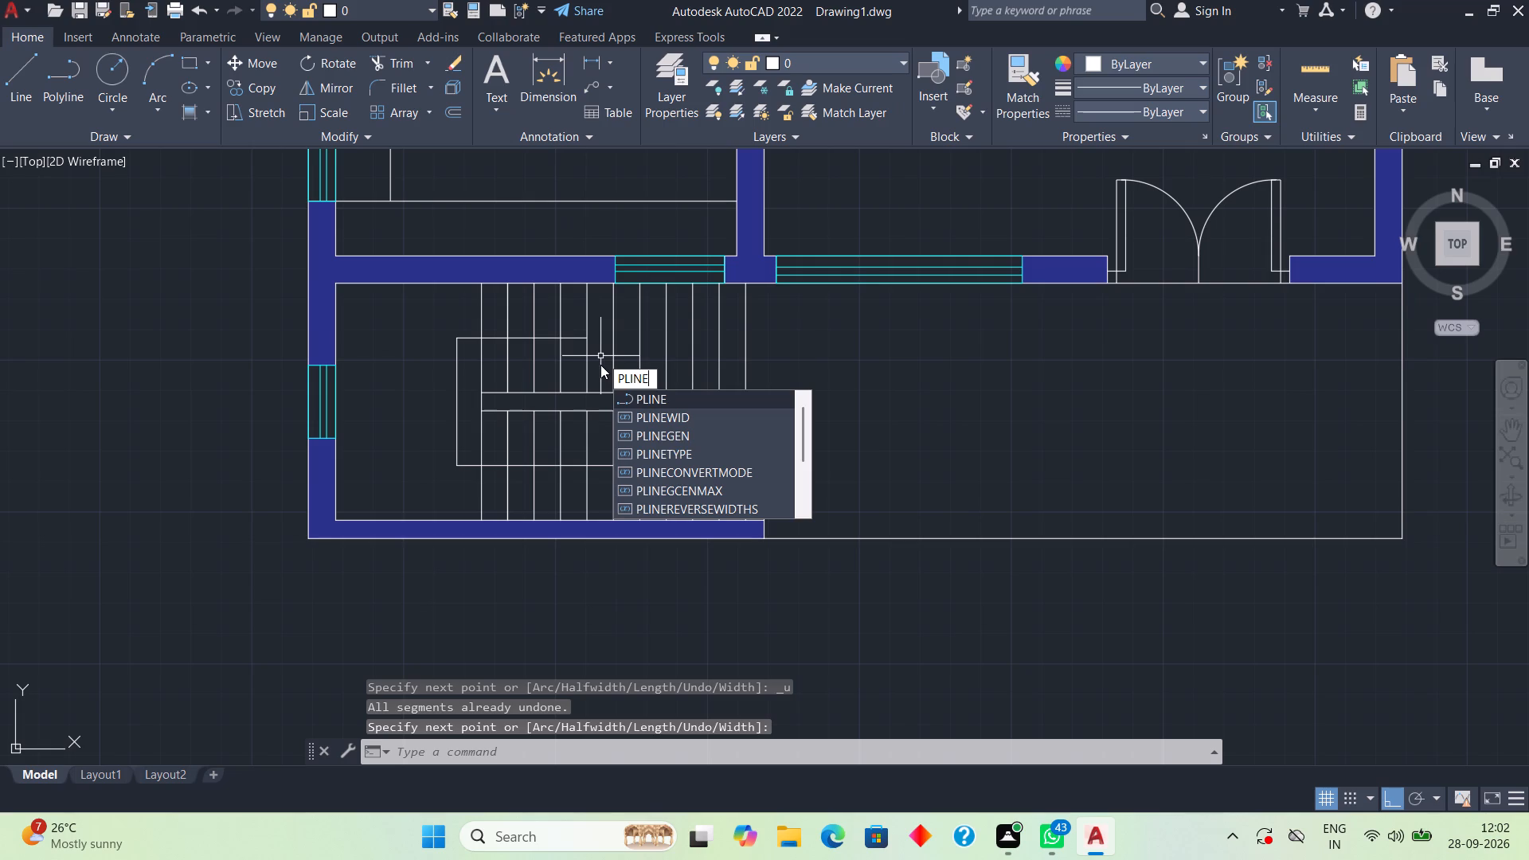
{"action": "left_click", "coordinate": [637, 397]}
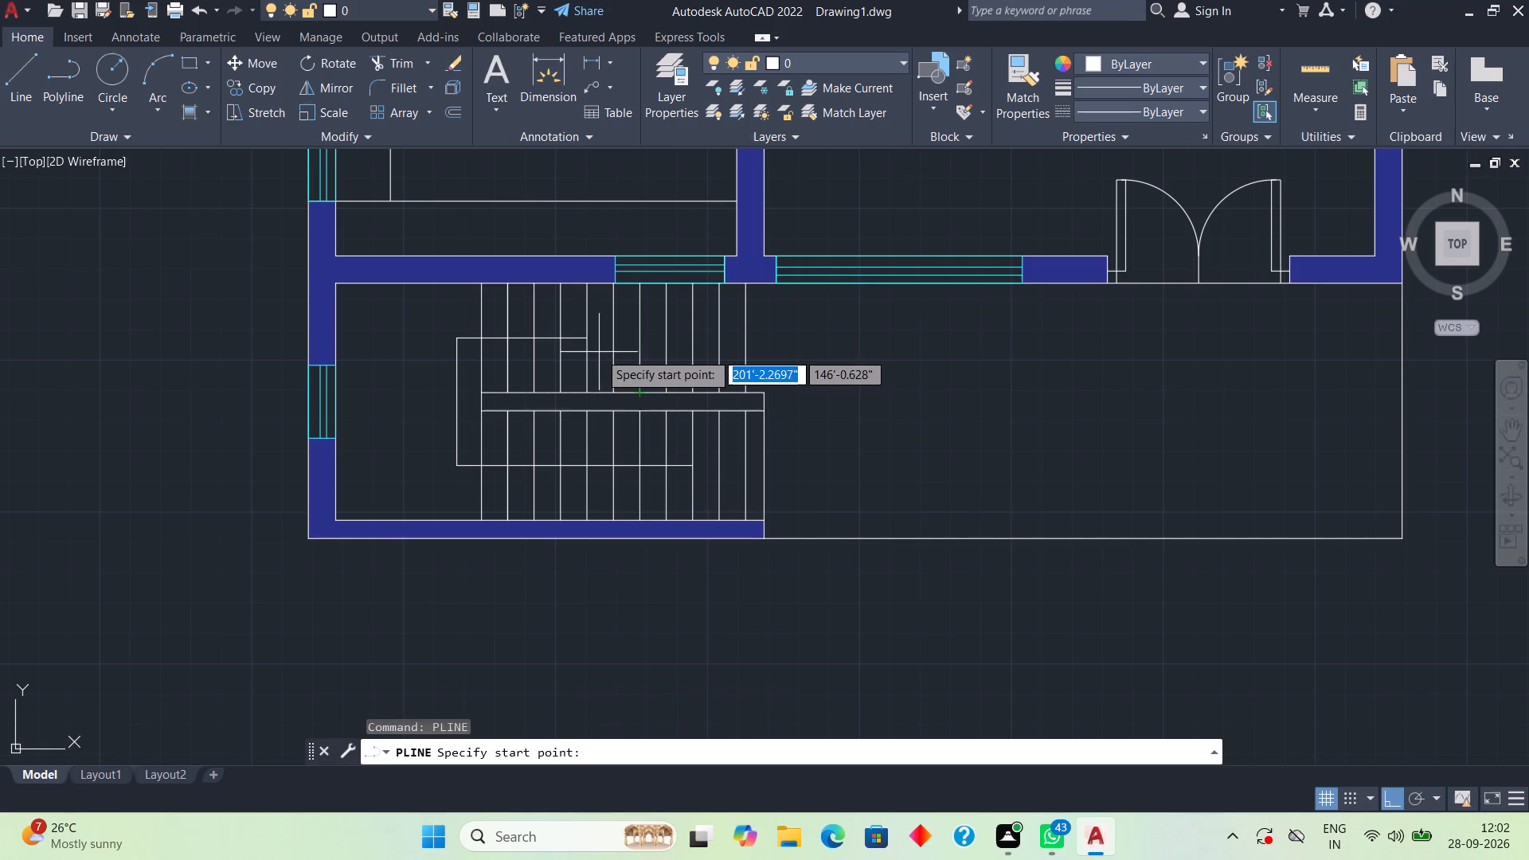
{"action": "left_click", "coordinate": [589, 339]}
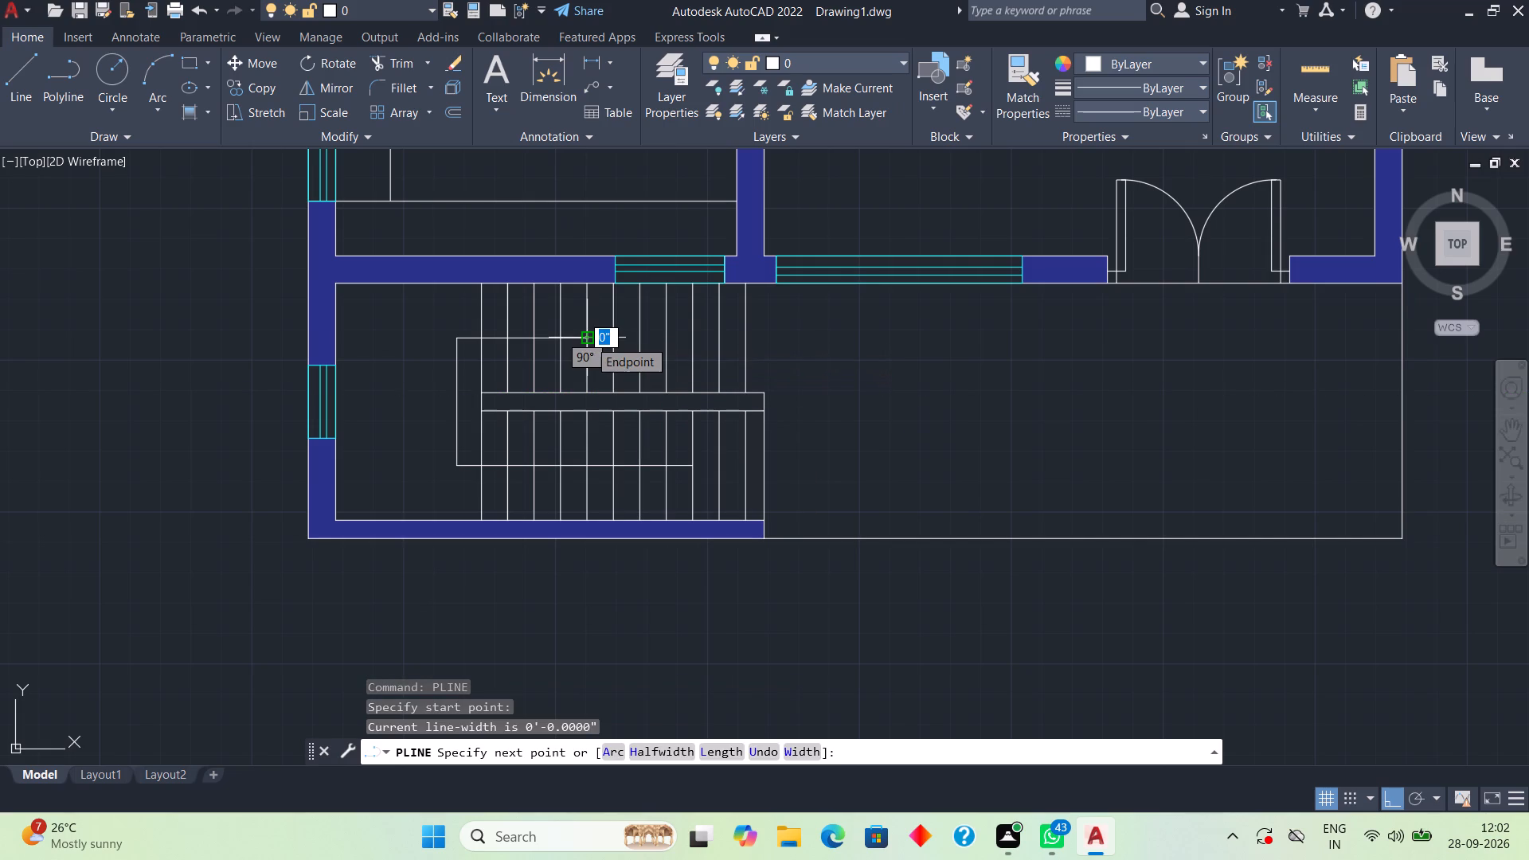
{"action": "type", "text": "h"}
{"action": "key", "text": "space"}
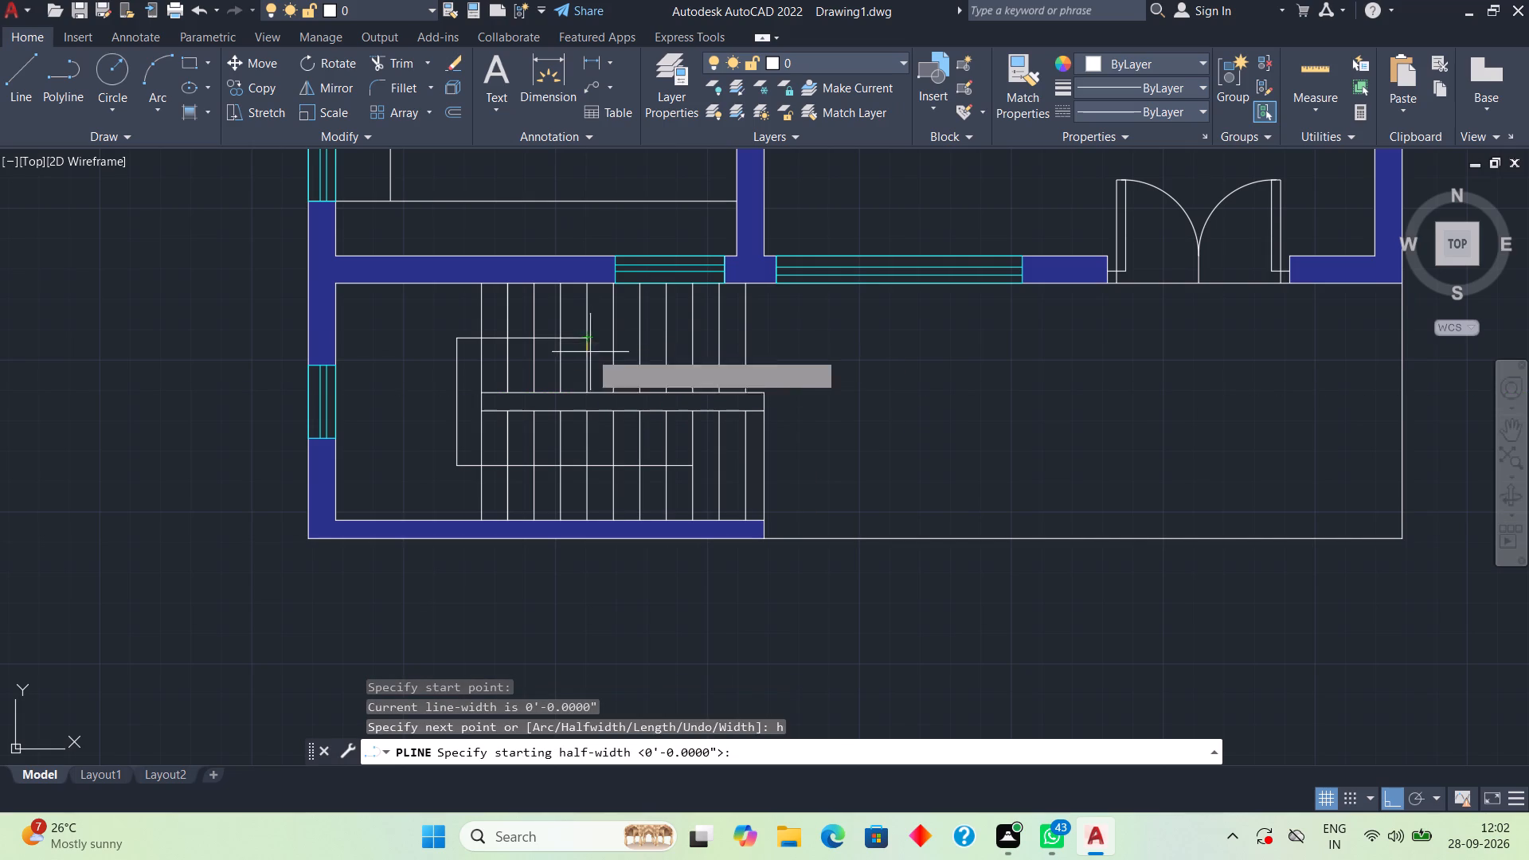
{"action": "type", "text": "6\""}
{"action": "key", "text": "Return"}
{"action": "key", "text": "0"}
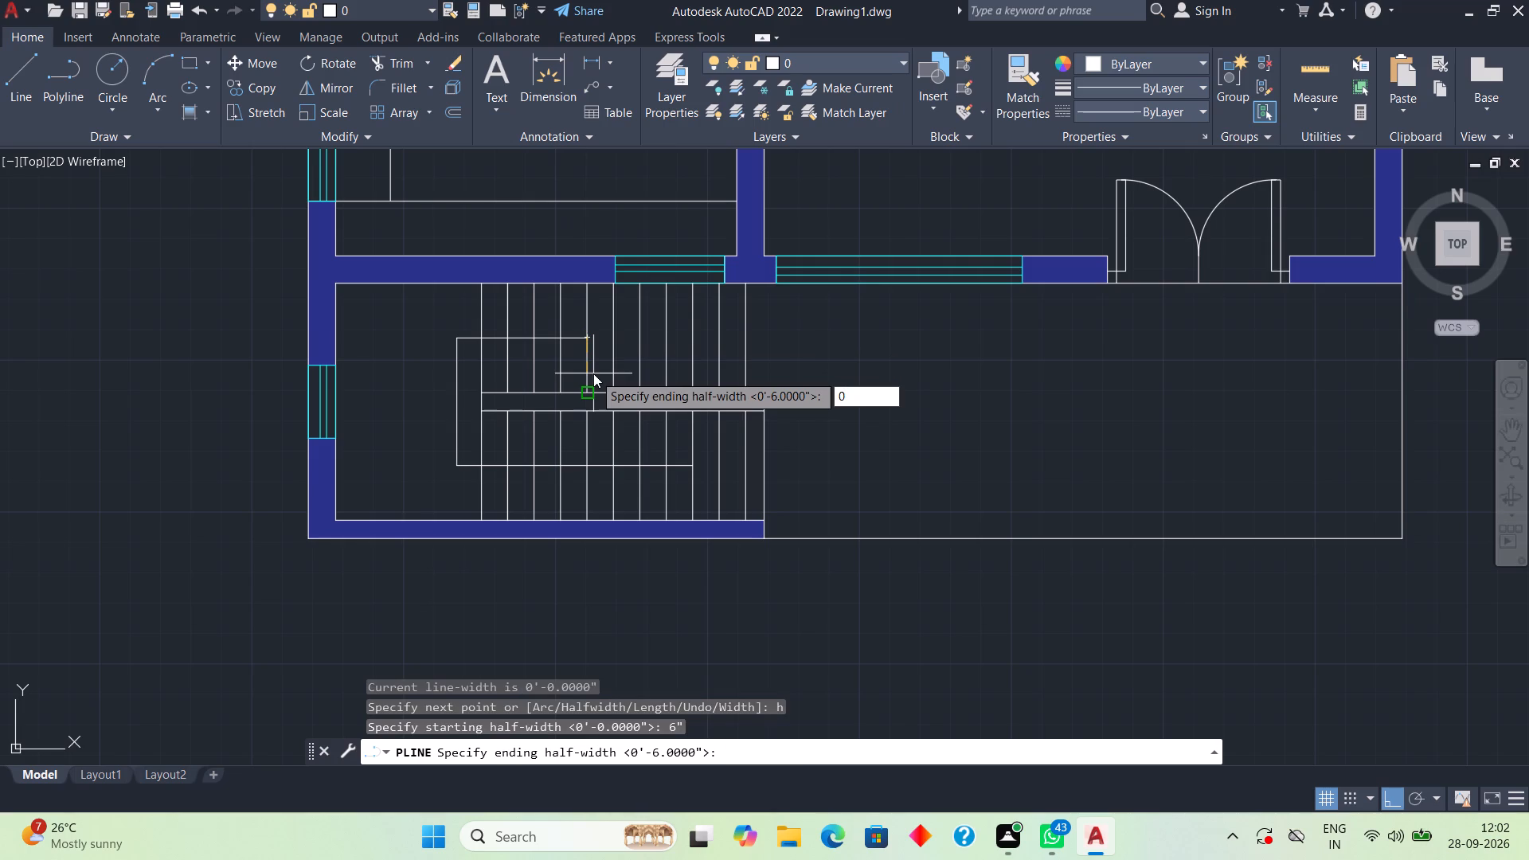
{"action": "key", "text": "Return"}
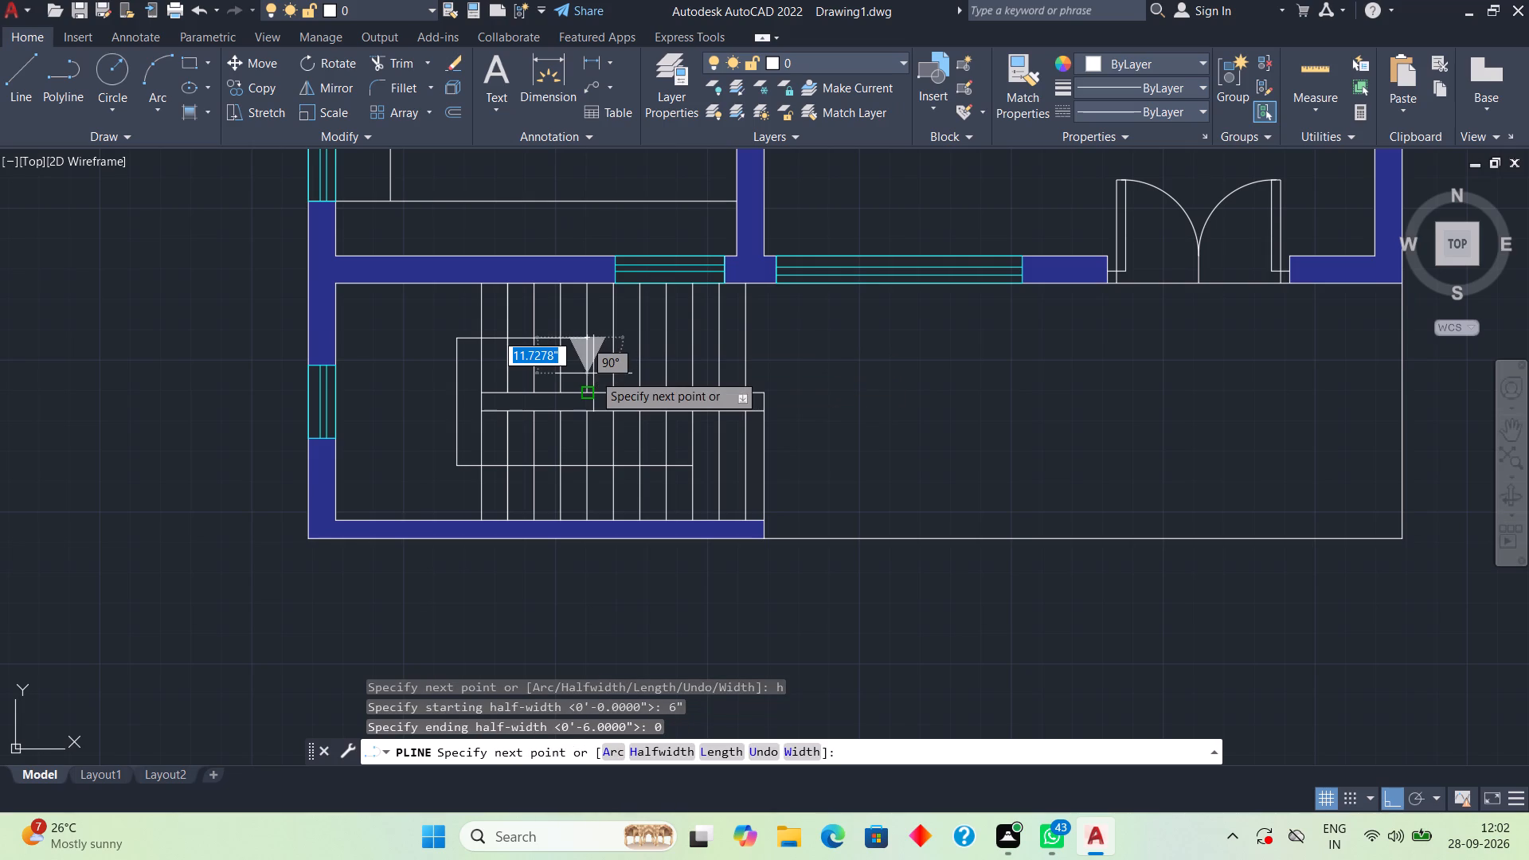
{"action": "left_click", "coordinate": [636, 337]}
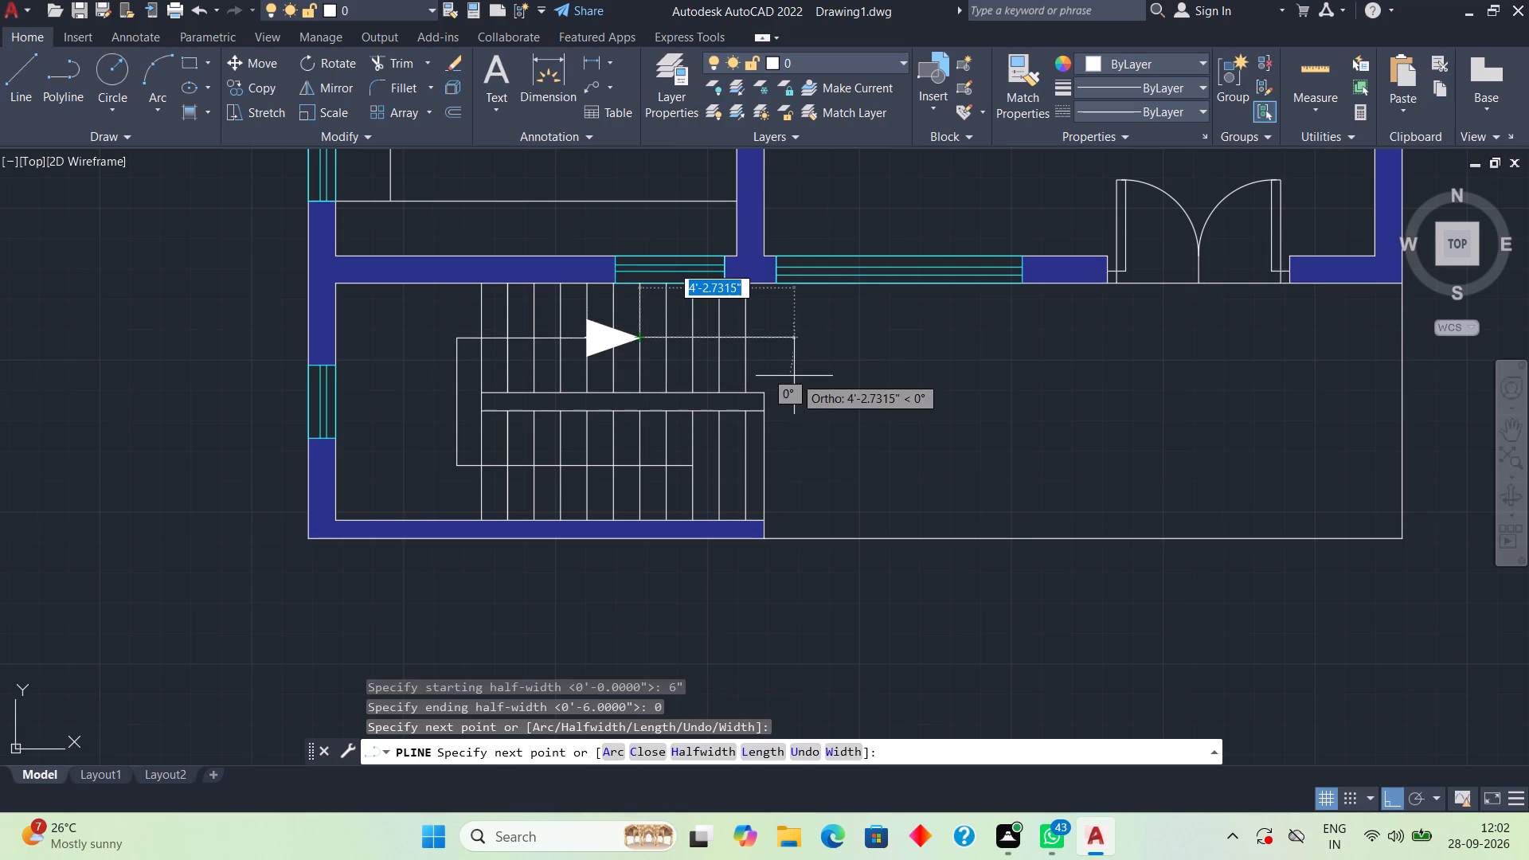
{"action": "key", "text": "v"}
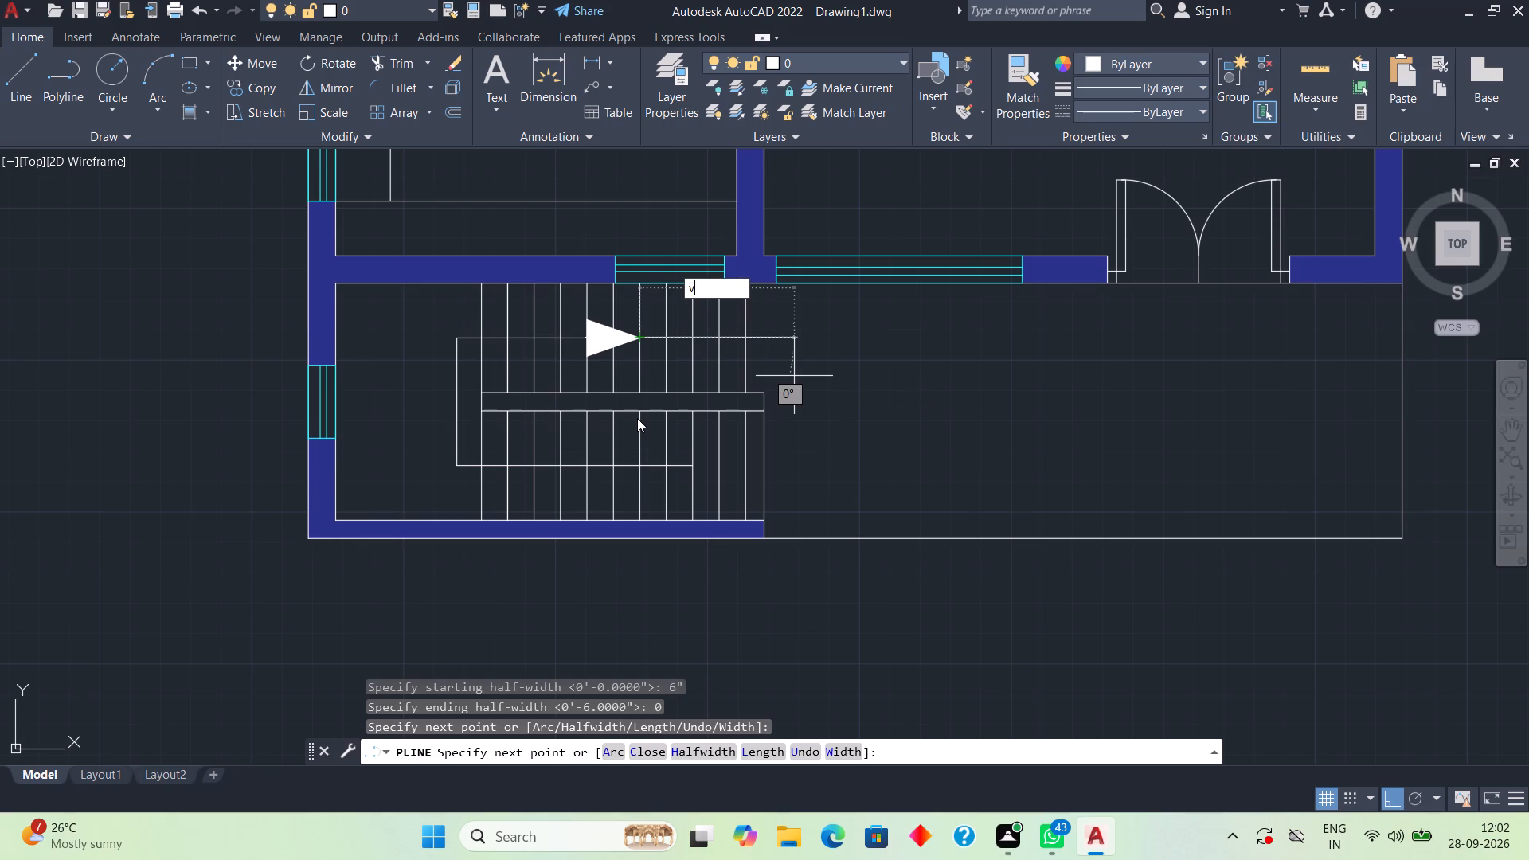
{"action": "key", "text": "Escape"}
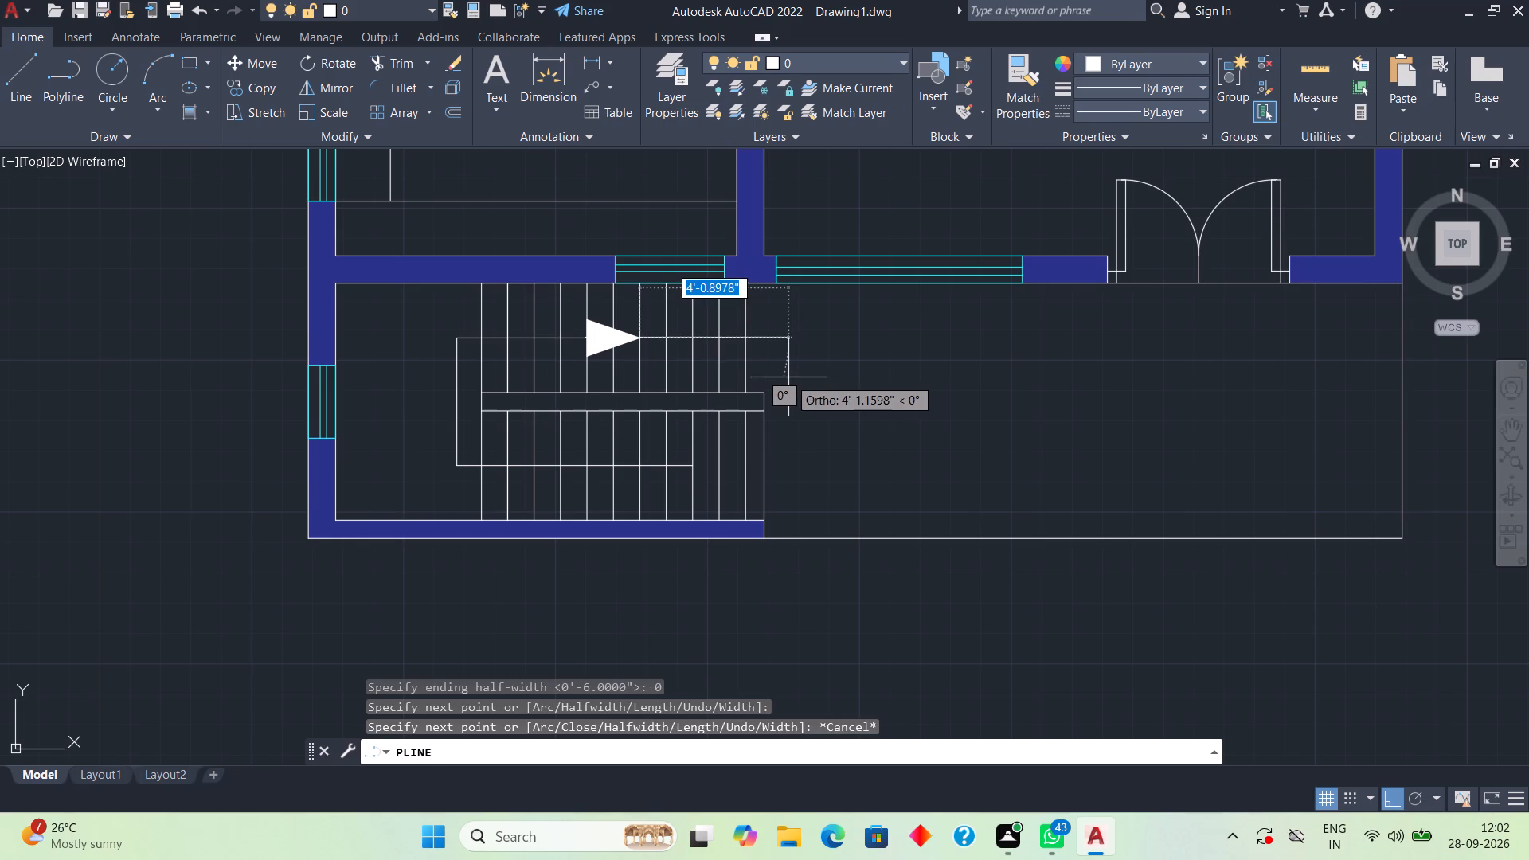
{"action": "key", "text": "space"}
Trim off the part of the house's east outer wall line that runs down along the open area beside the staircase.
{"action": "scroll", "coordinate": [626, 363], "scroll_direction": "down", "scroll_amount": 2}
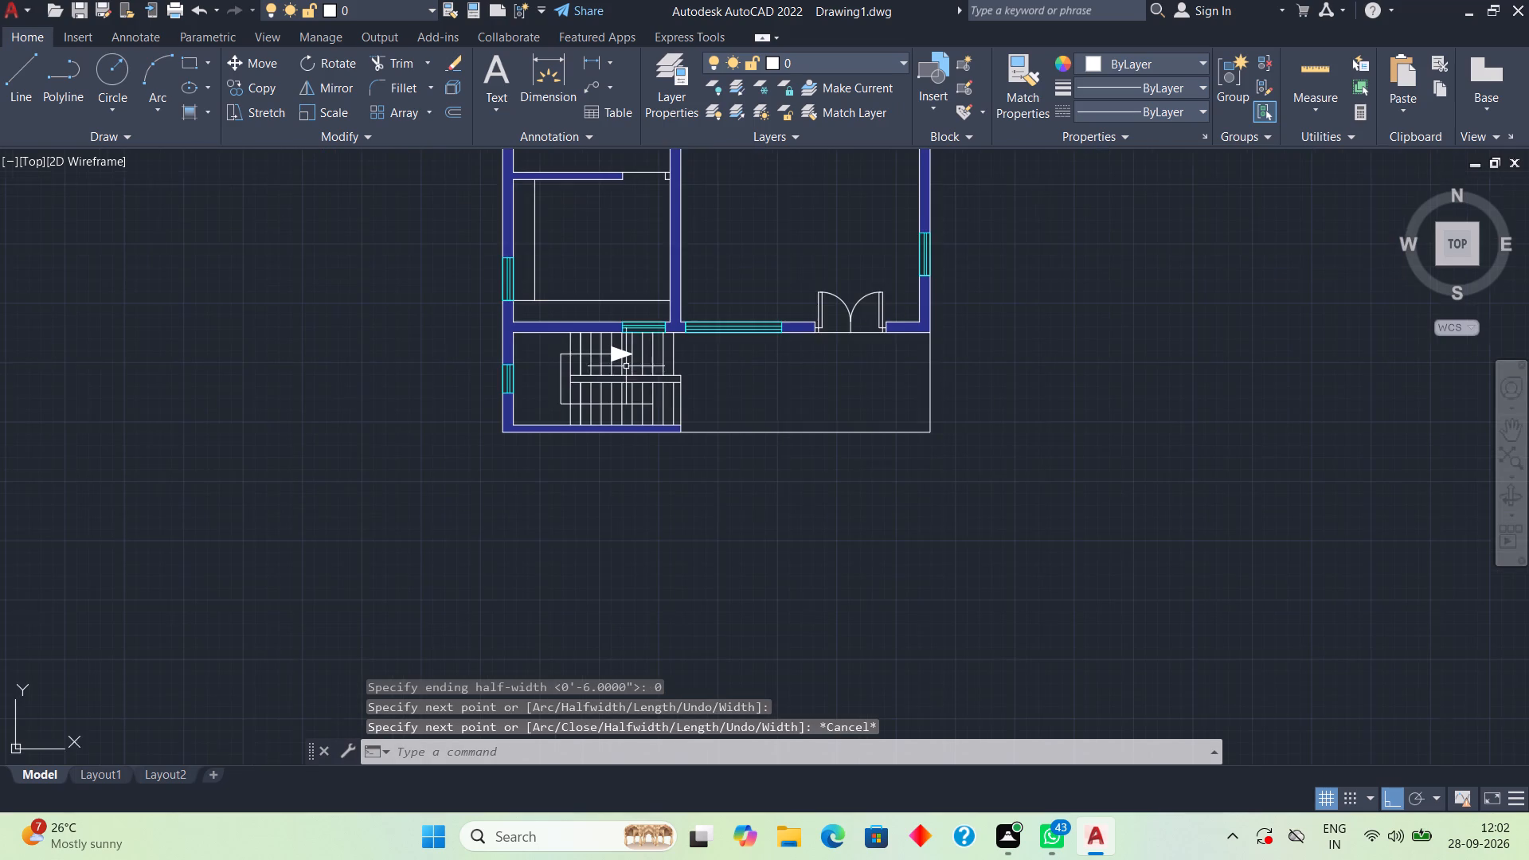
{"action": "middle_click_drag", "start_coordinate": [626, 401], "coordinate": [581, 591]}
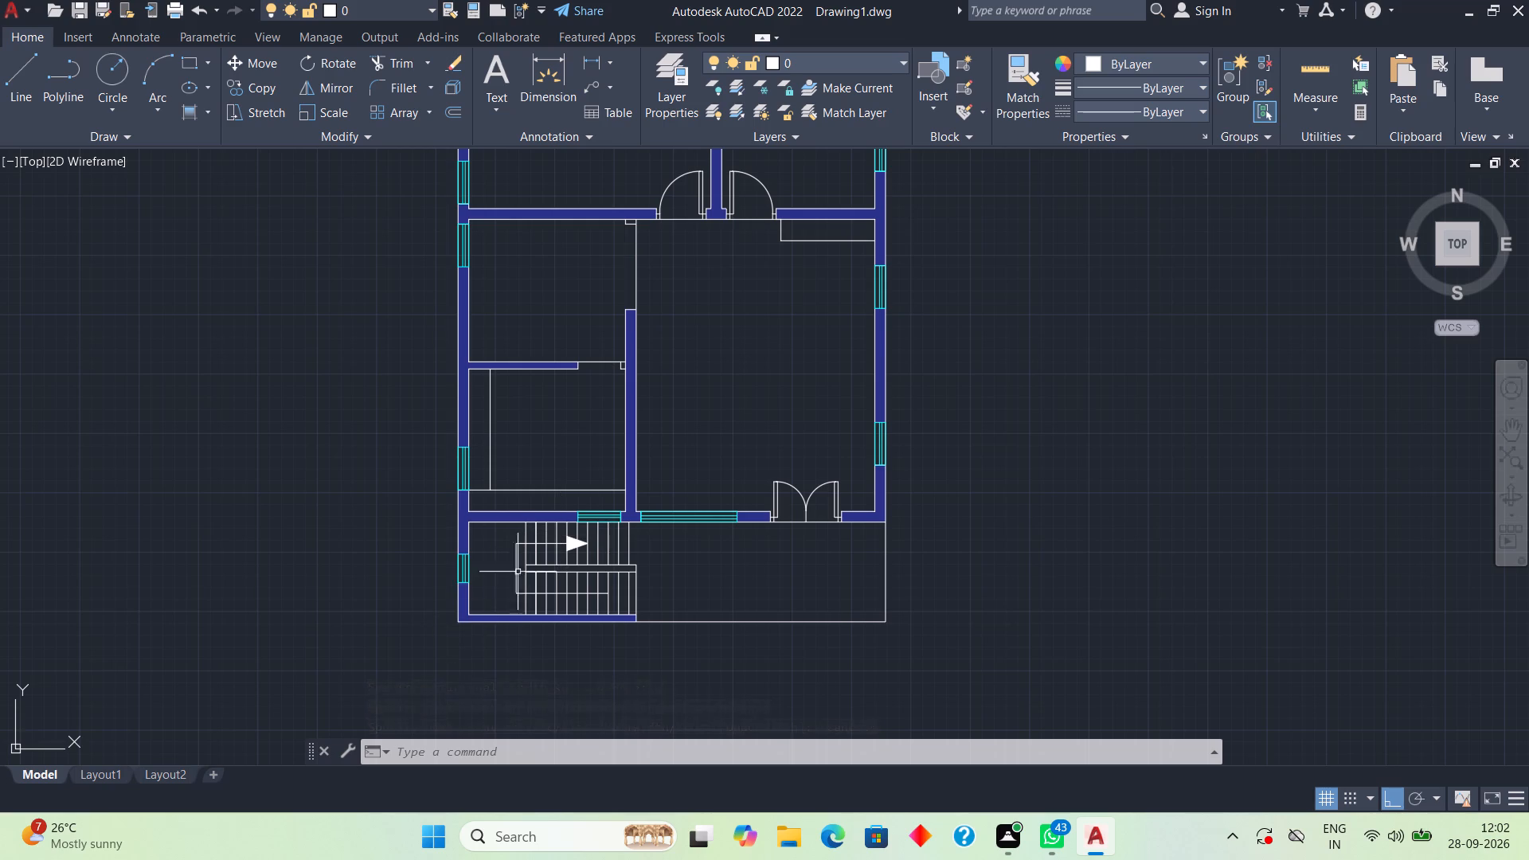
{"action": "middle_click_drag", "start_coordinate": [636, 453], "coordinate": [530, 384]}
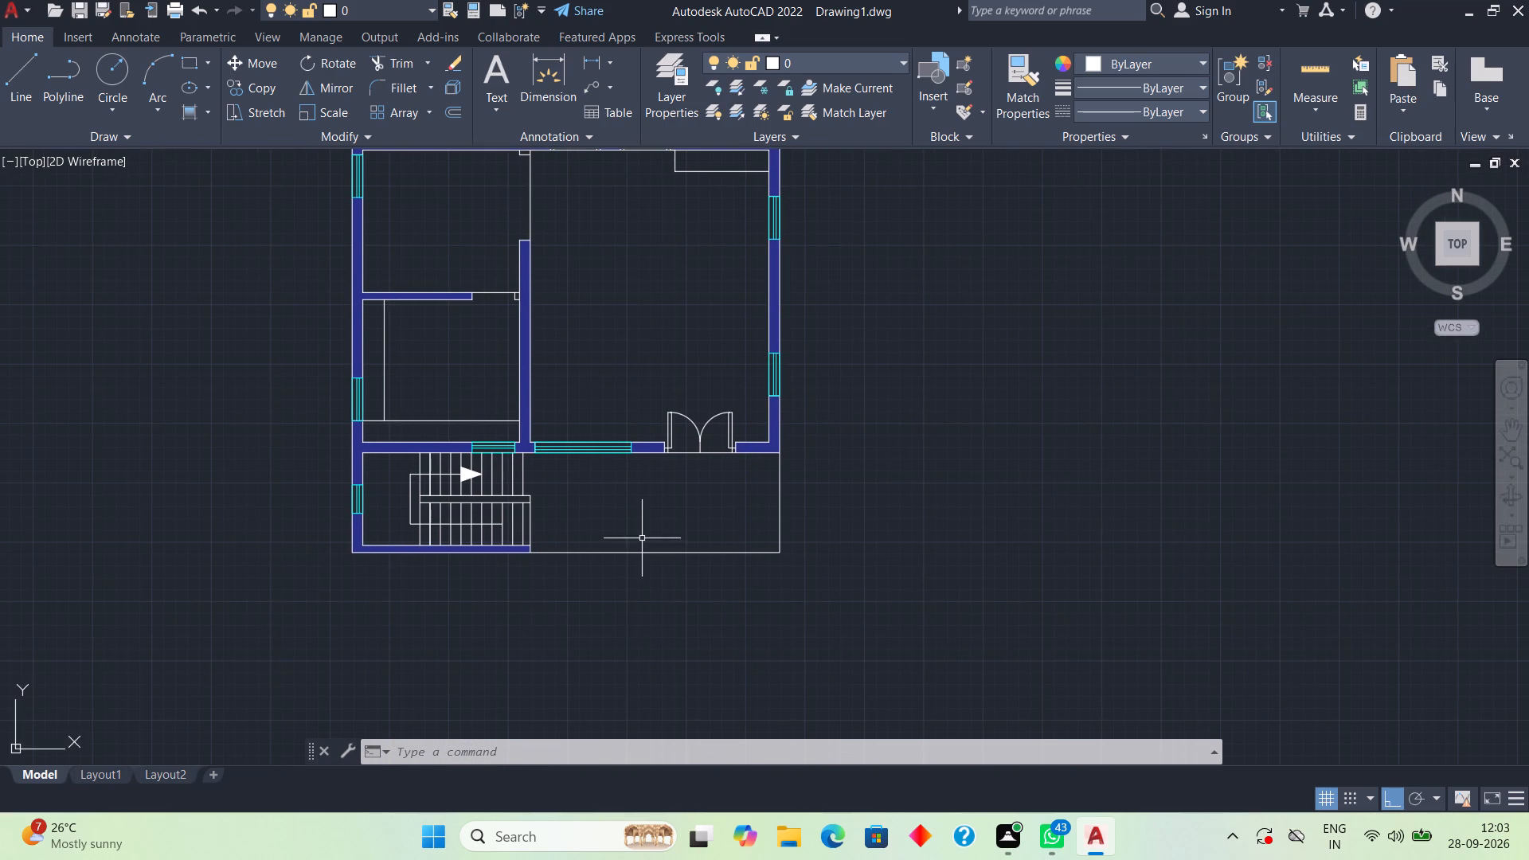
{"action": "left_click", "coordinate": [645, 555]}
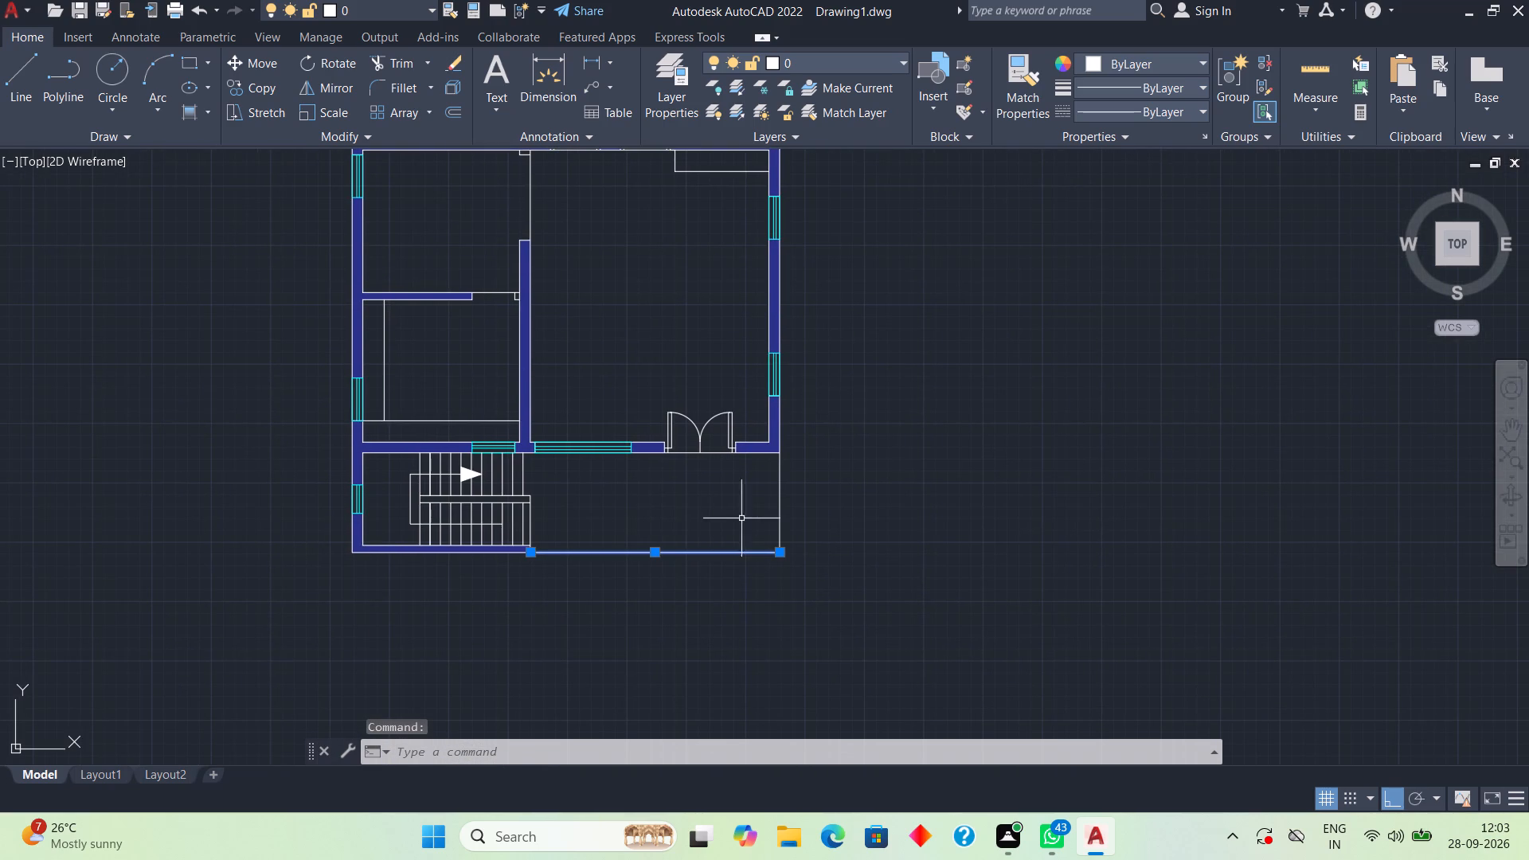
{"action": "left_click", "coordinate": [780, 495]}
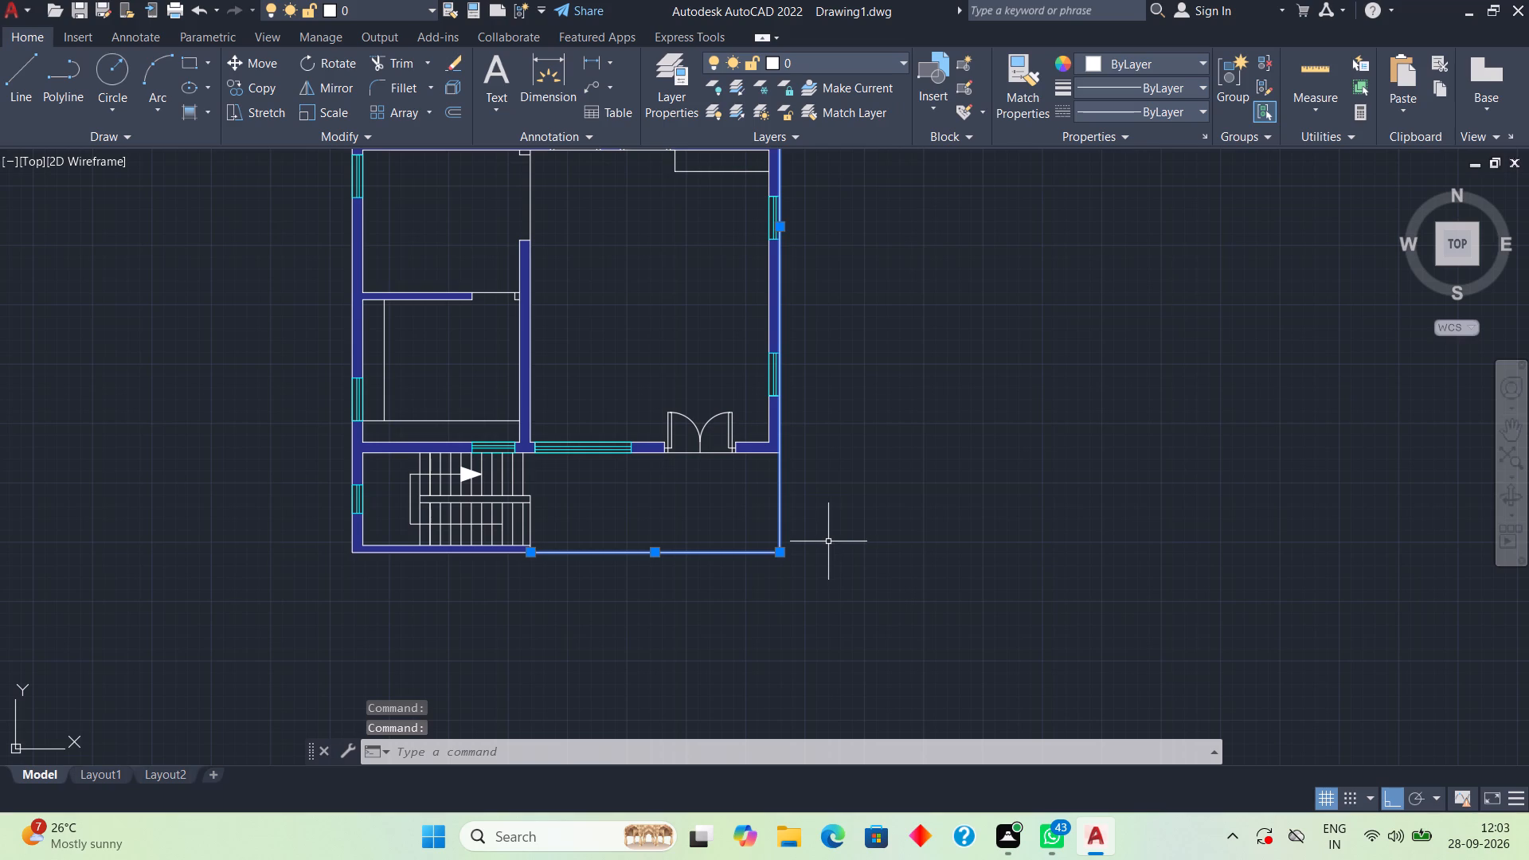
{"action": "key", "text": "Escape"}
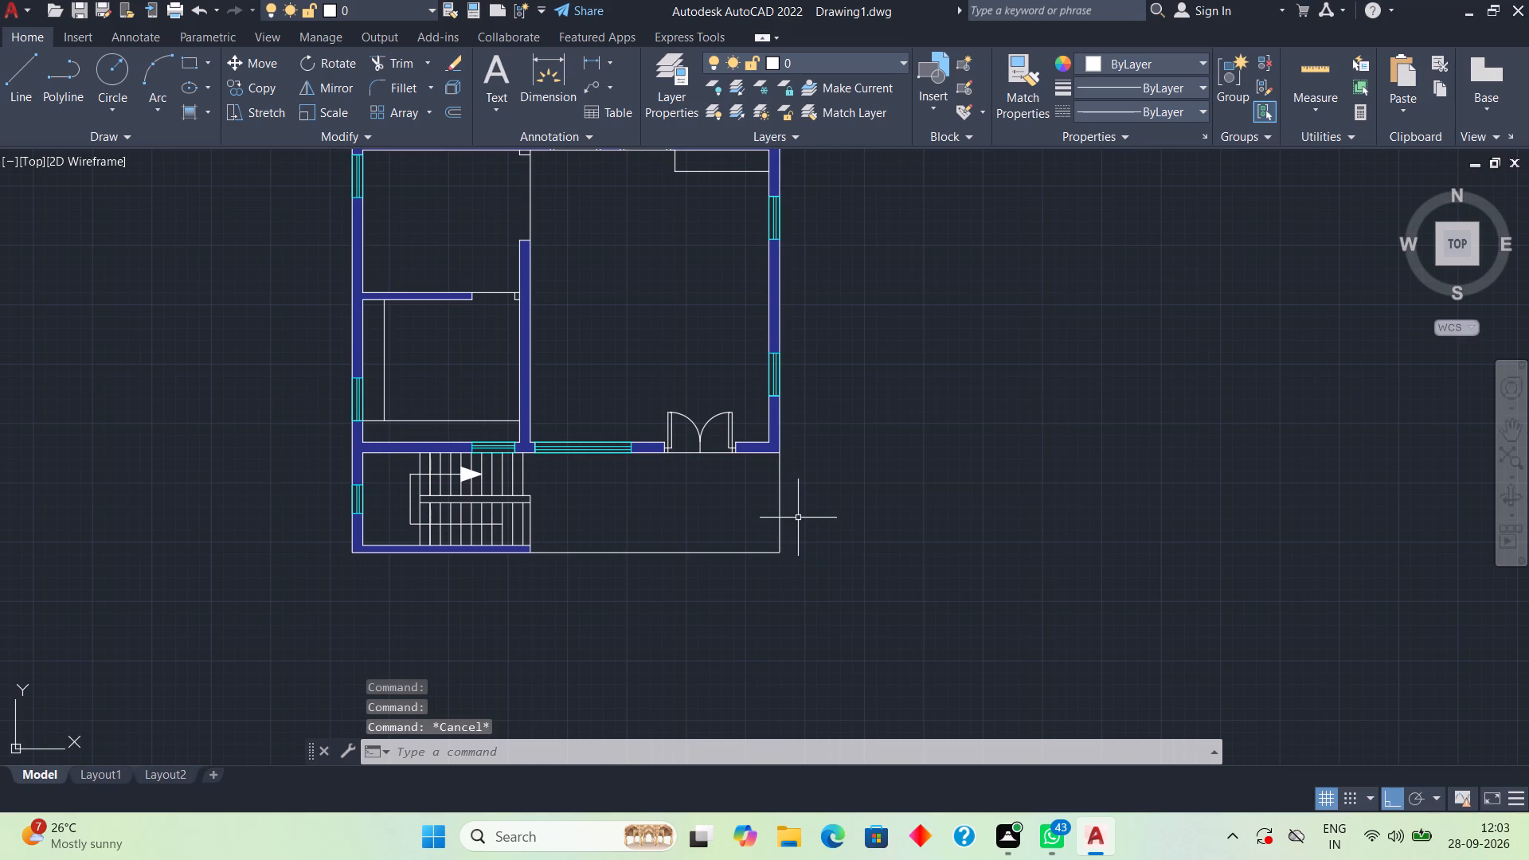
{"action": "type", "text": "tr"}
{"action": "key", "text": "space"}
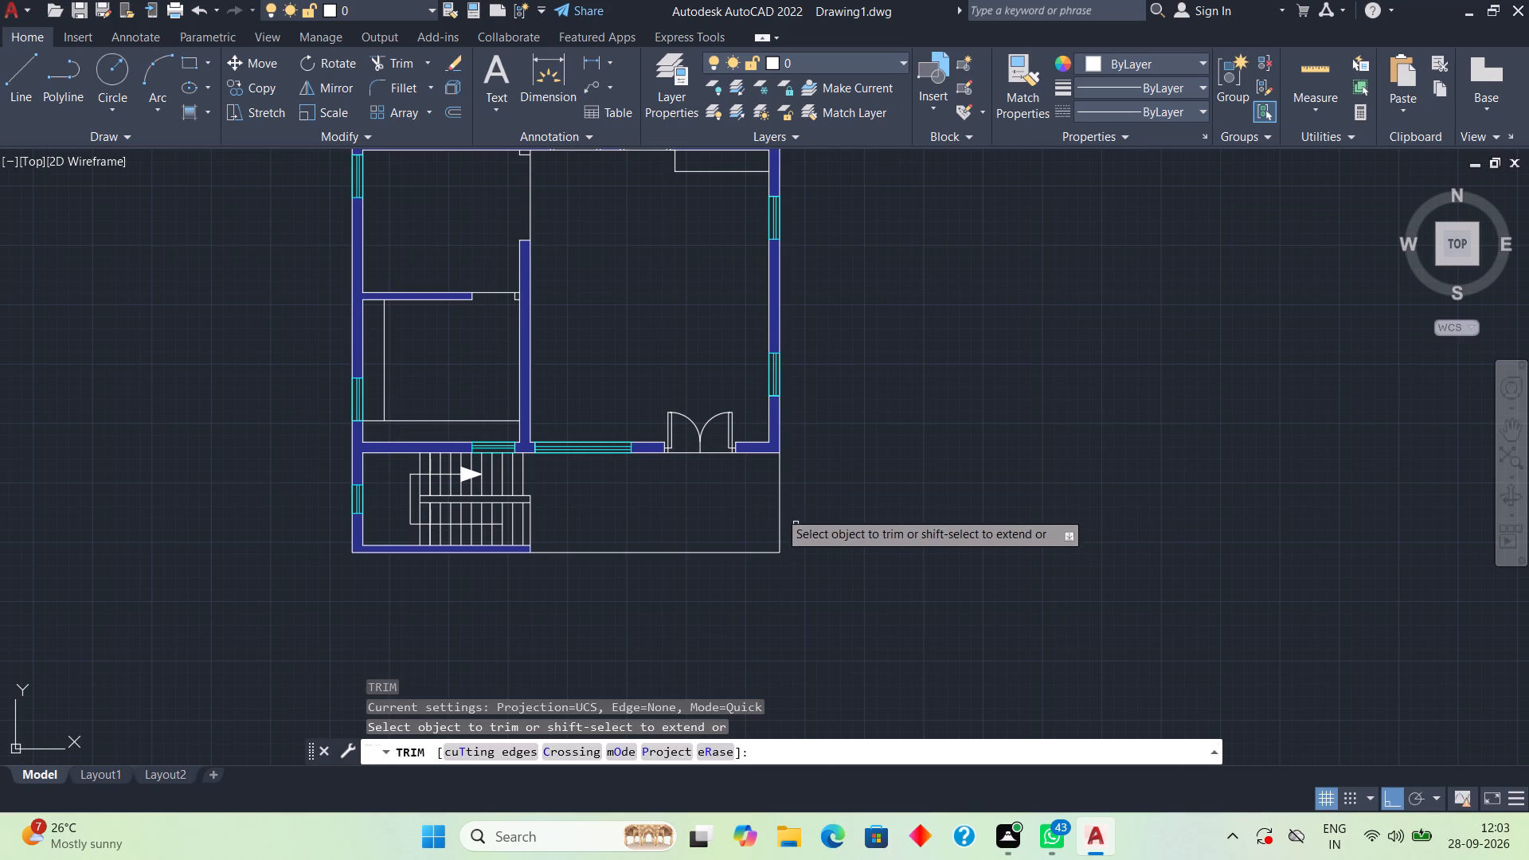
{"action": "left_click", "coordinate": [780, 502]}
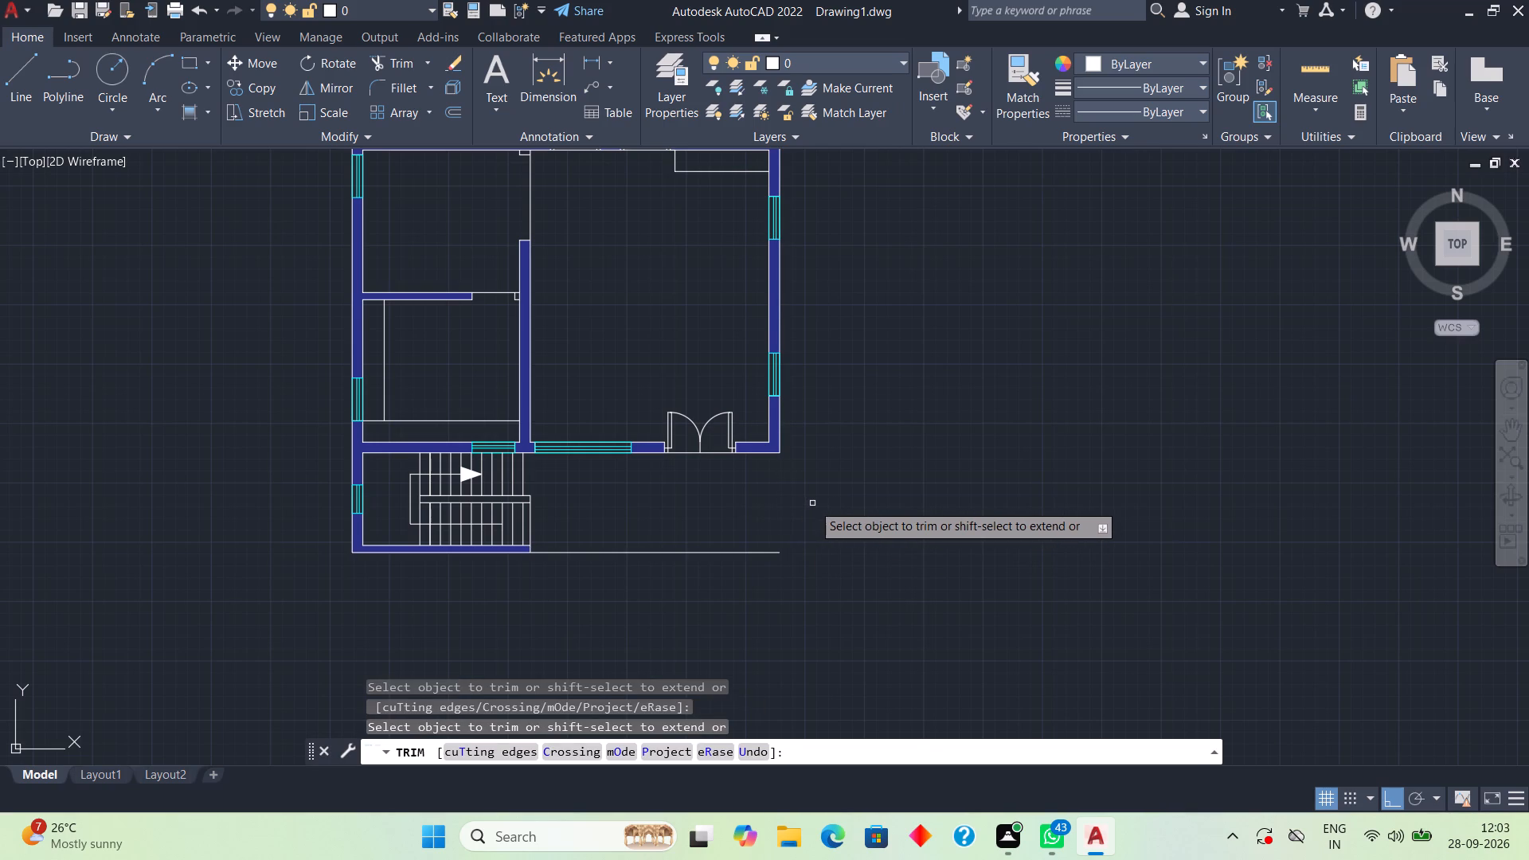
{"action": "key", "text": "Escape"}
Draw a separate 7' line from the house's southeast wall corner to the end of the open area's front line.
{"action": "type", "text": "l"}
{"action": "key", "text": "space"}
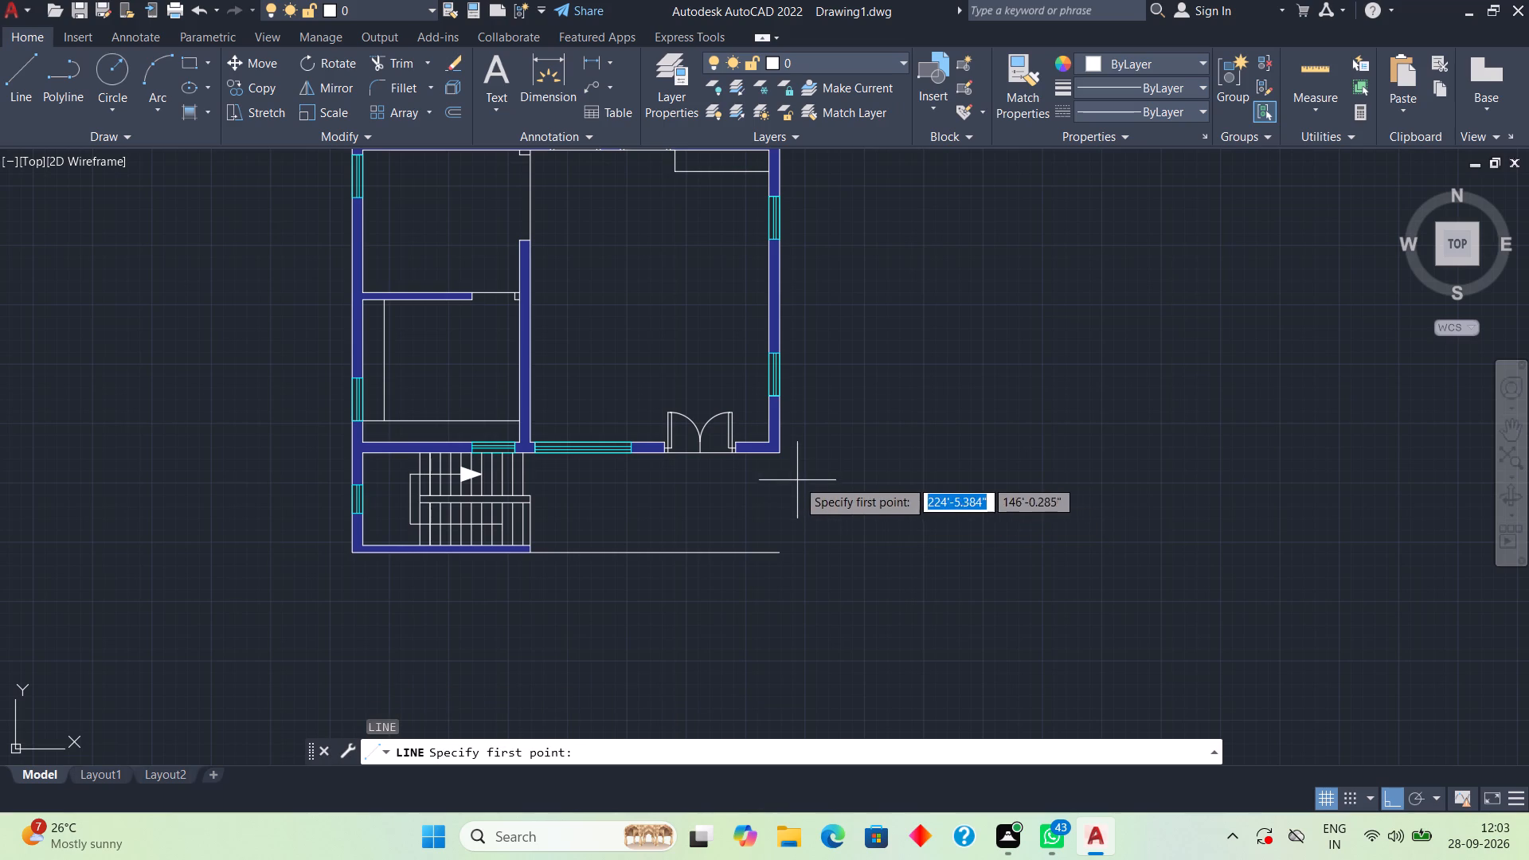
{"action": "left_click", "coordinate": [780, 451]}
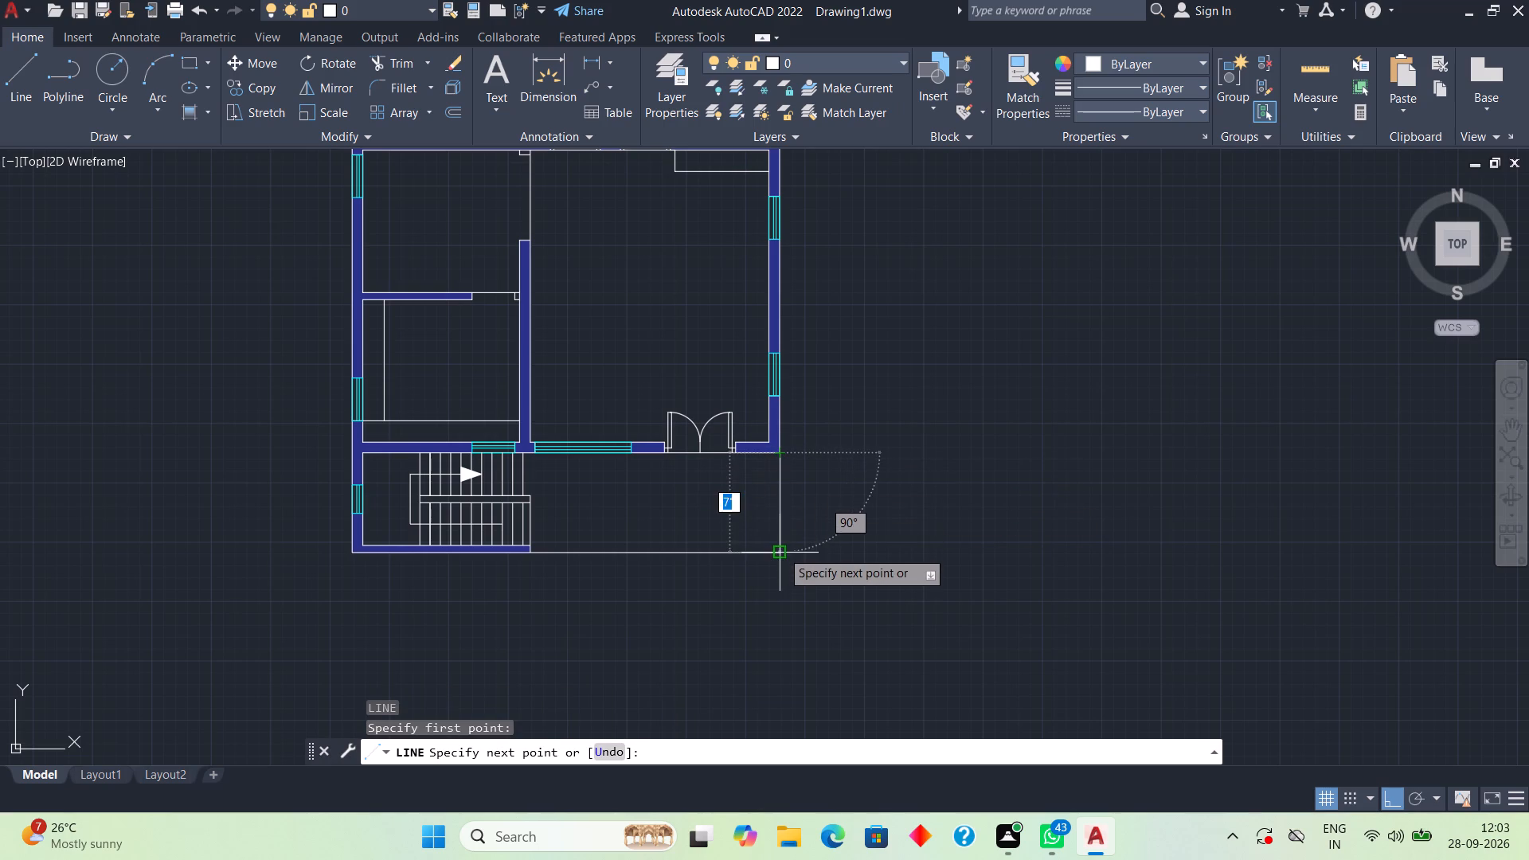
{"action": "left_click", "coordinate": [781, 552]}
{"action": "key", "text": "space"}
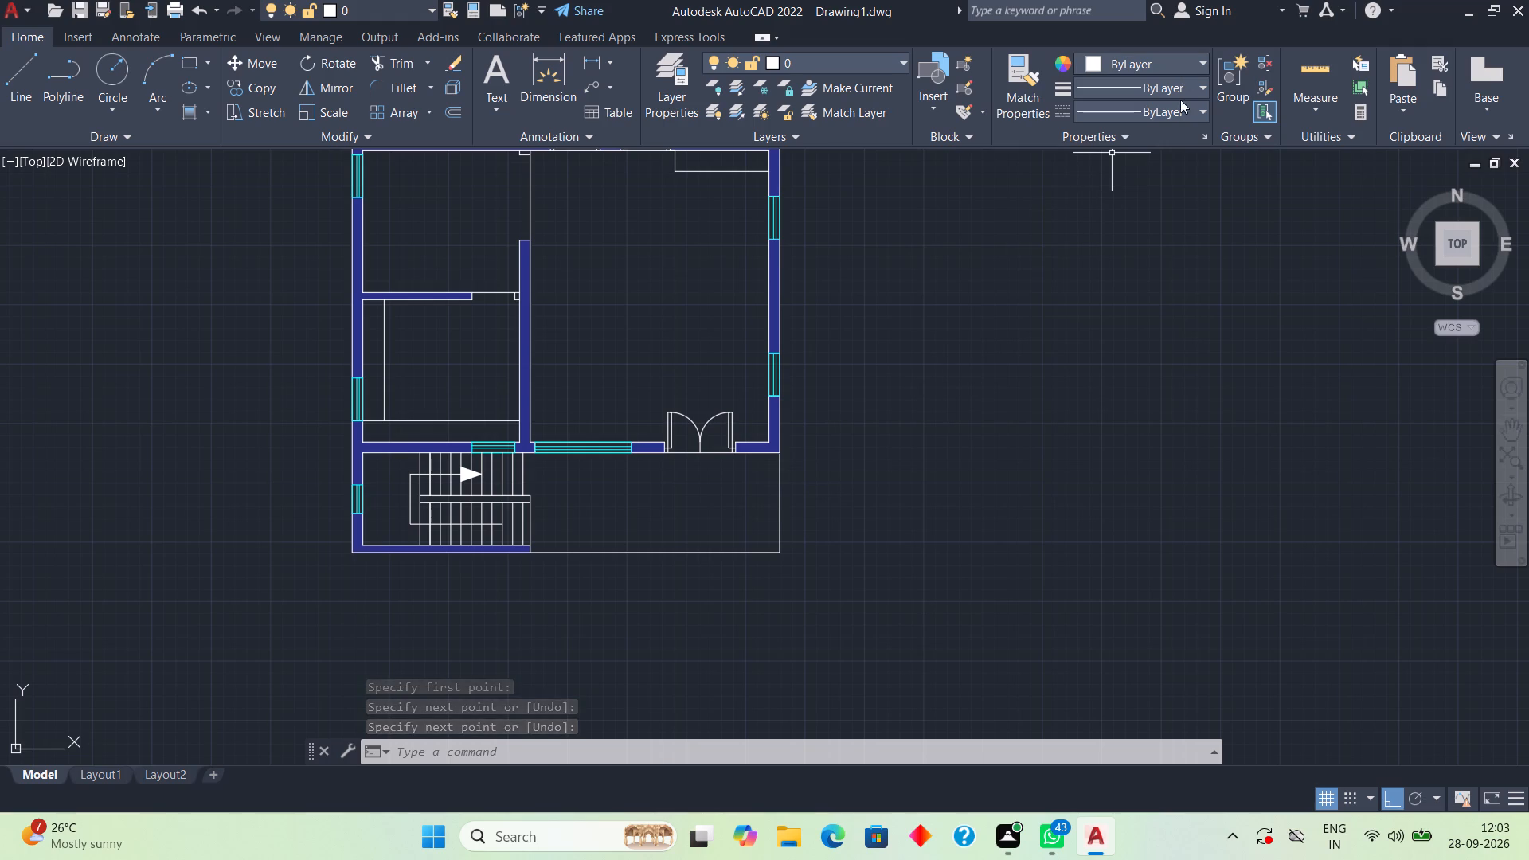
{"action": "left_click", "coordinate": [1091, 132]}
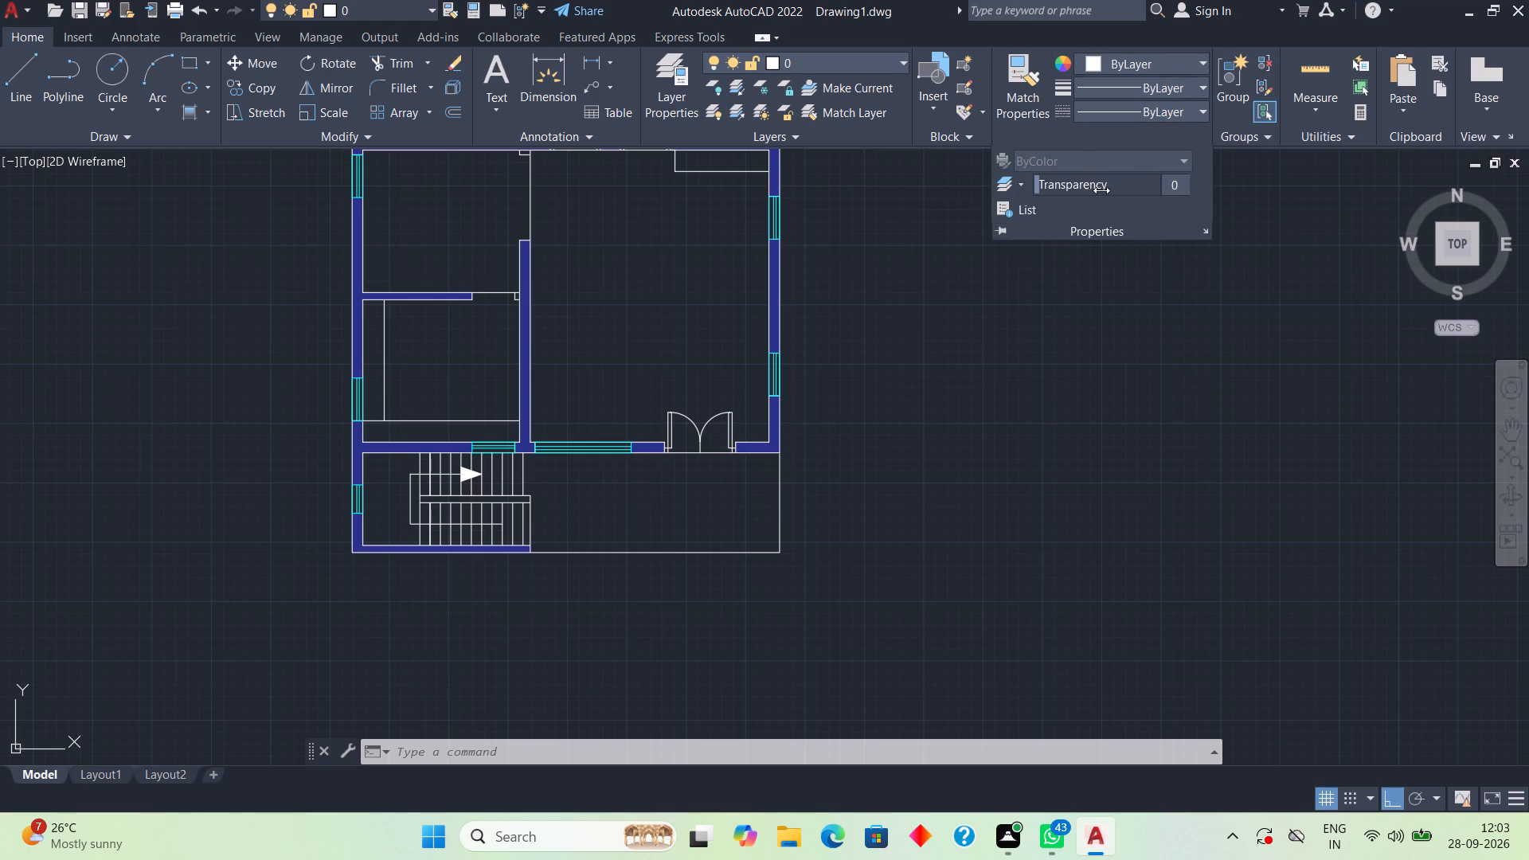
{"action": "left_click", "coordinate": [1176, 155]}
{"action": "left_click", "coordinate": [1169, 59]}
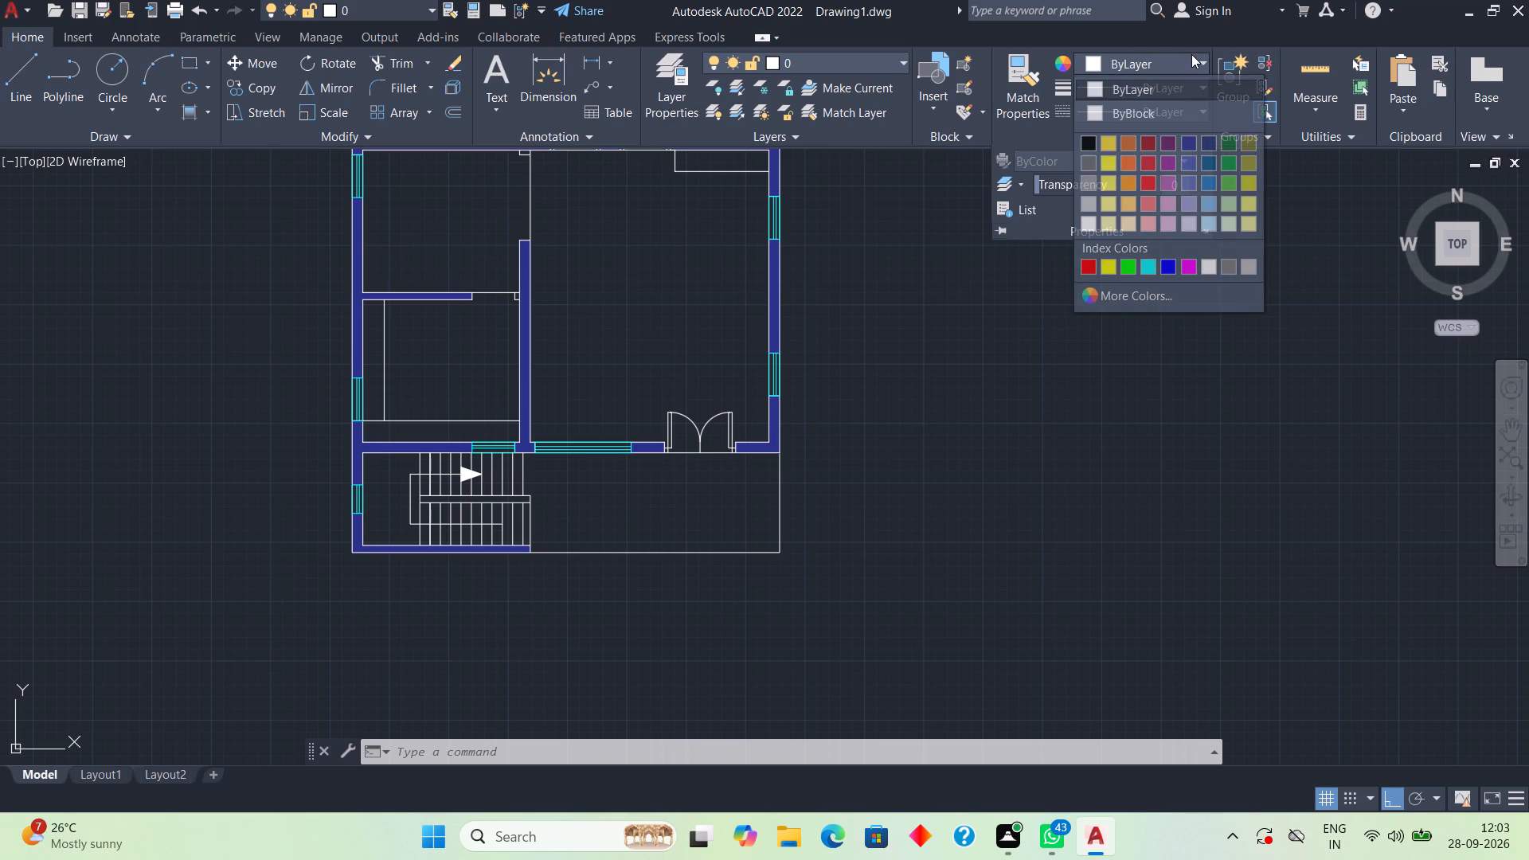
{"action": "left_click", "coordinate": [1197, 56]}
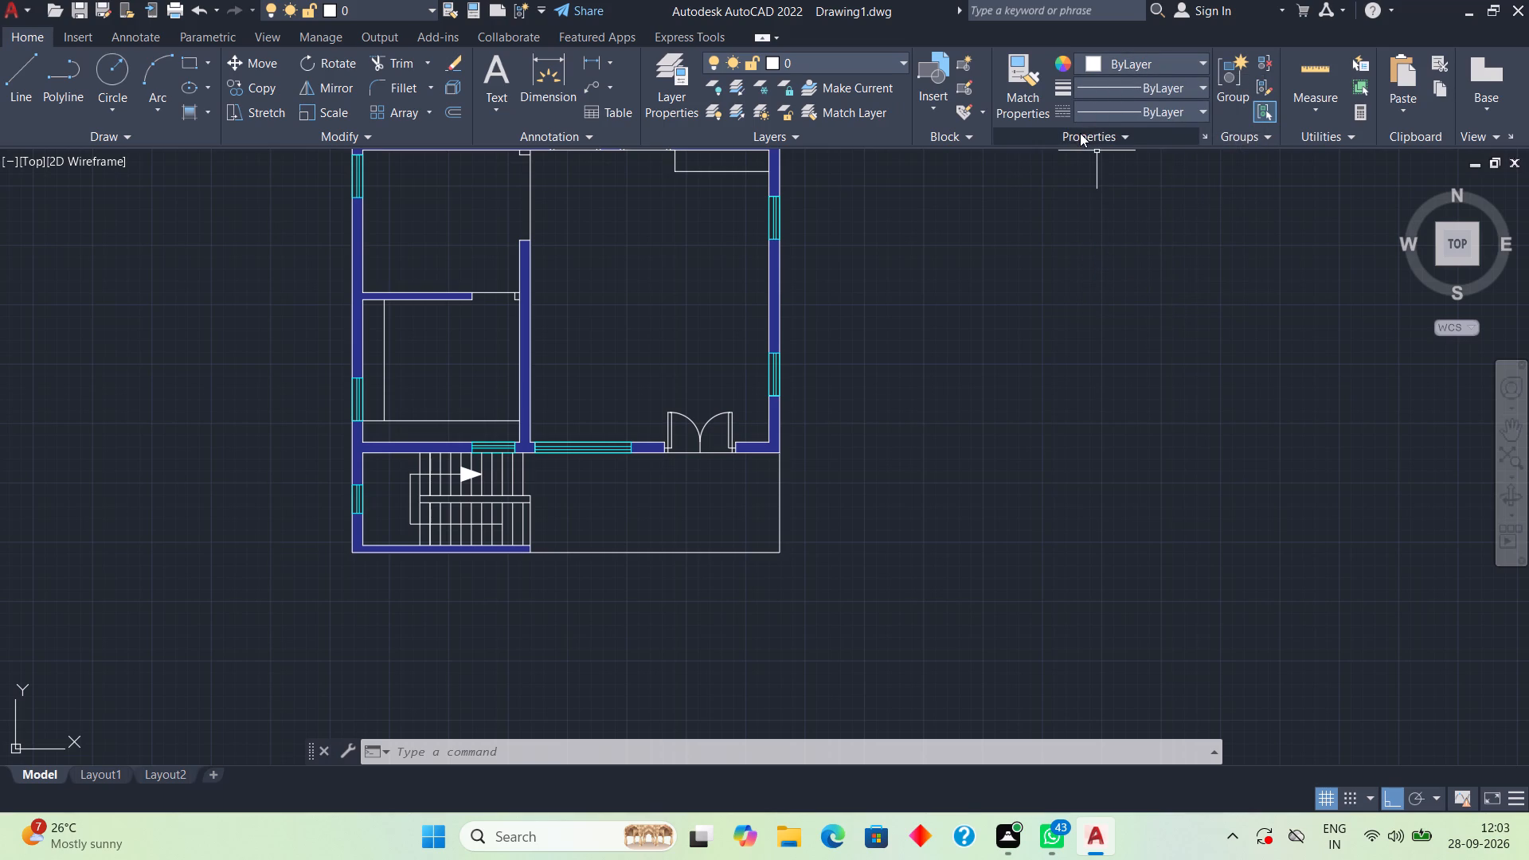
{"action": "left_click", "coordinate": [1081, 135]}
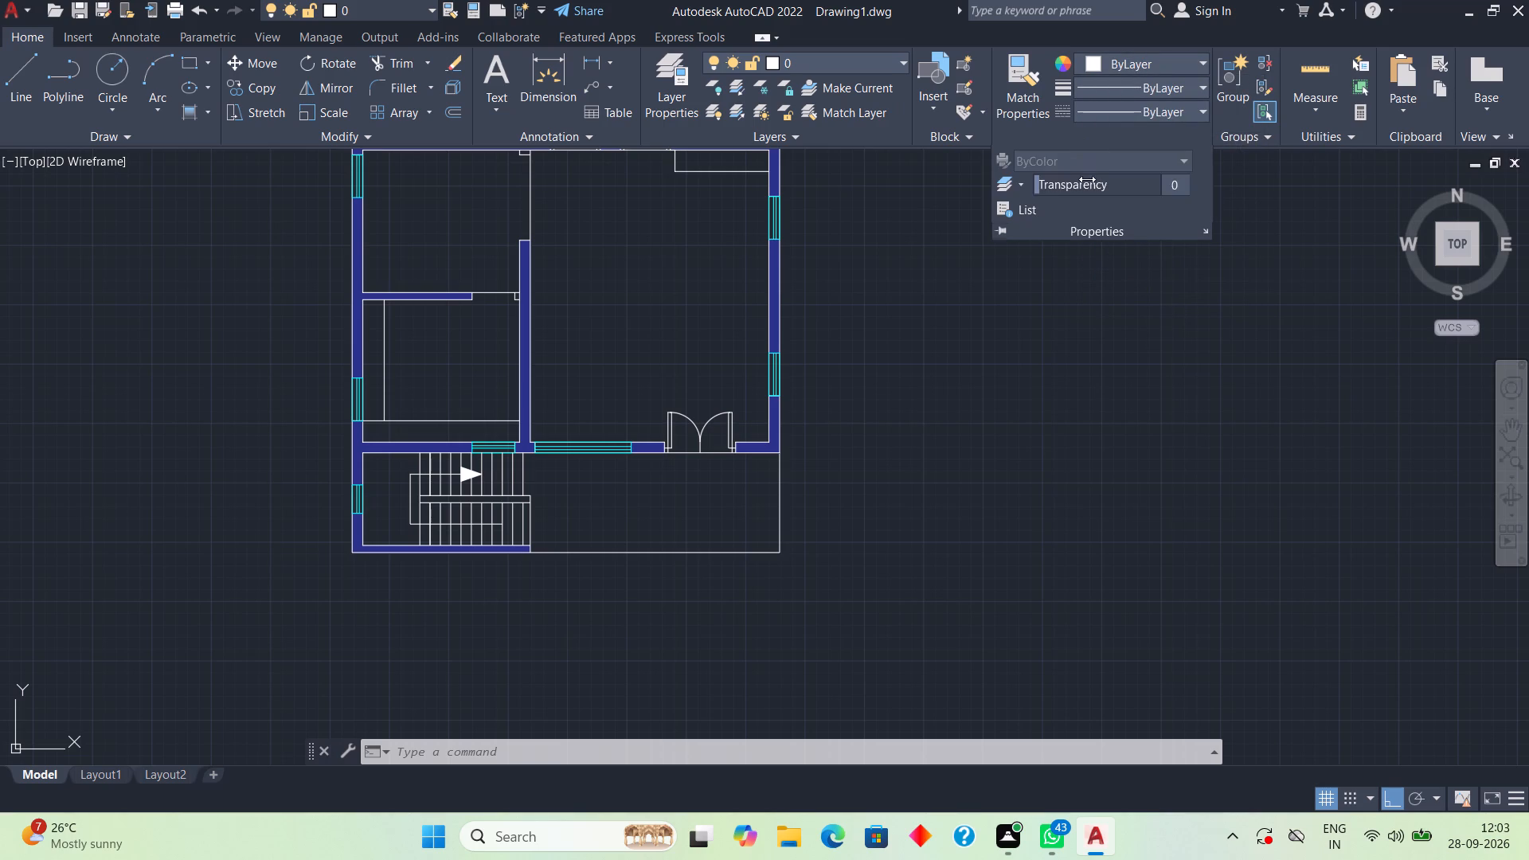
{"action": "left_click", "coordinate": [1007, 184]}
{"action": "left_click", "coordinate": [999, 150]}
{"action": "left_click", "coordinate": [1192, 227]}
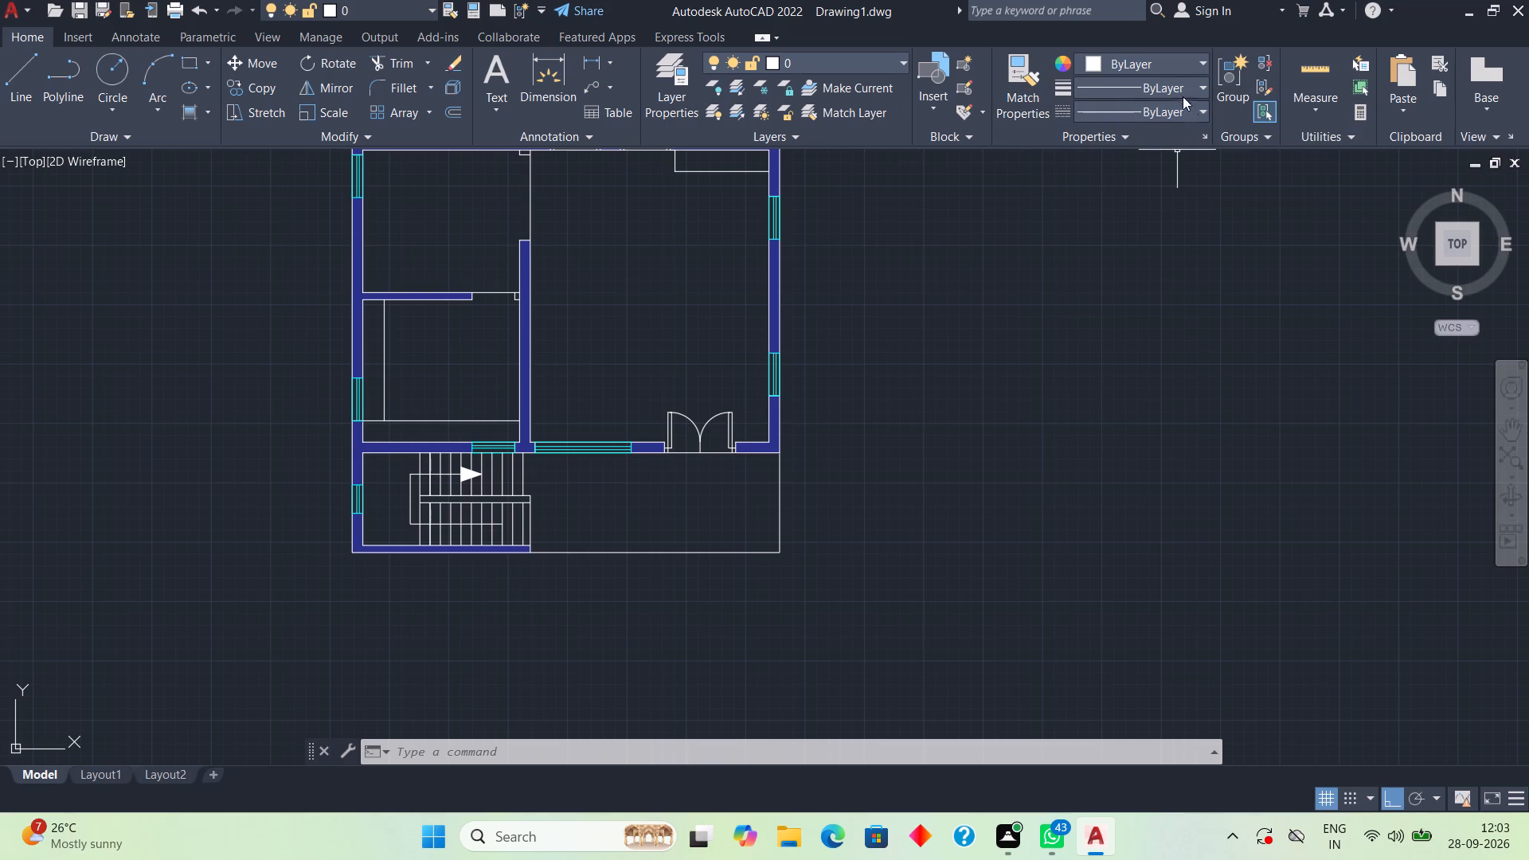
Load the ACAD_ISO03W100 (ISO dash space) linetype into the drawing.
{"action": "left_click", "coordinate": [1200, 113]}
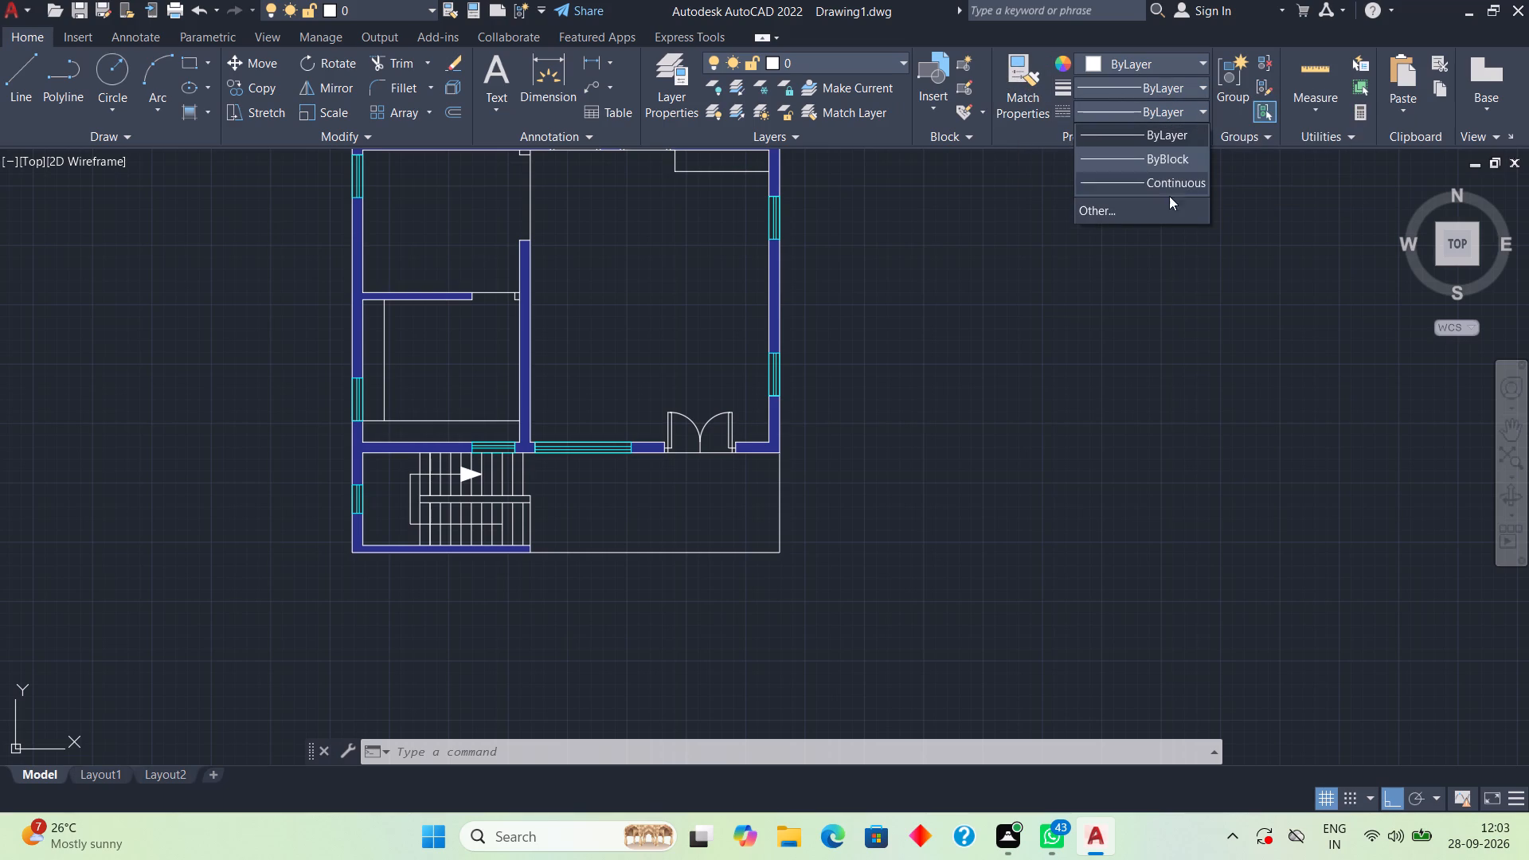
{"action": "left_click", "coordinate": [1162, 206]}
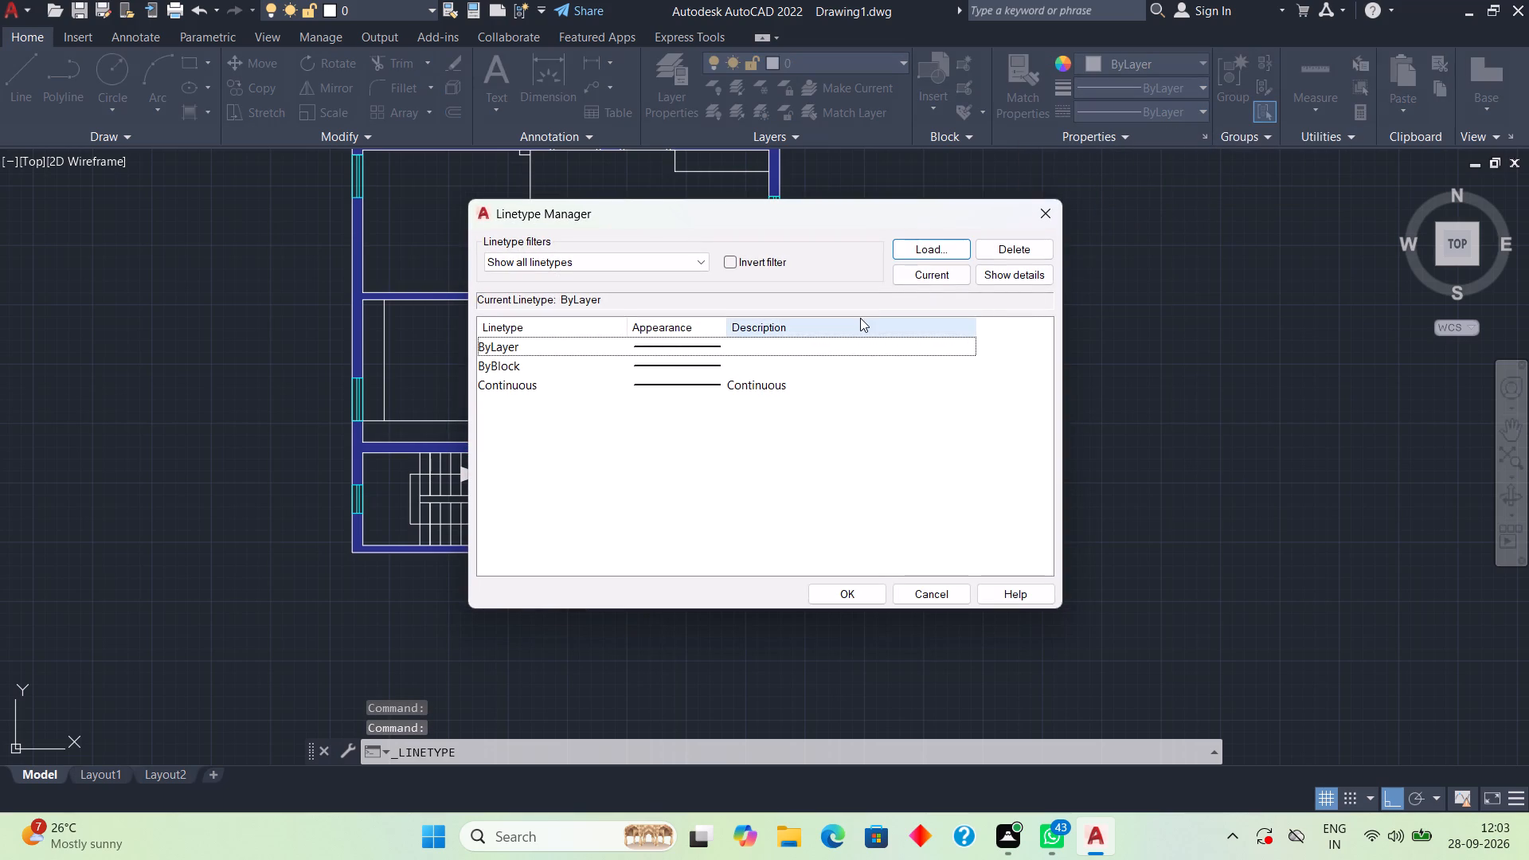
{"action": "left_click", "coordinate": [930, 247]}
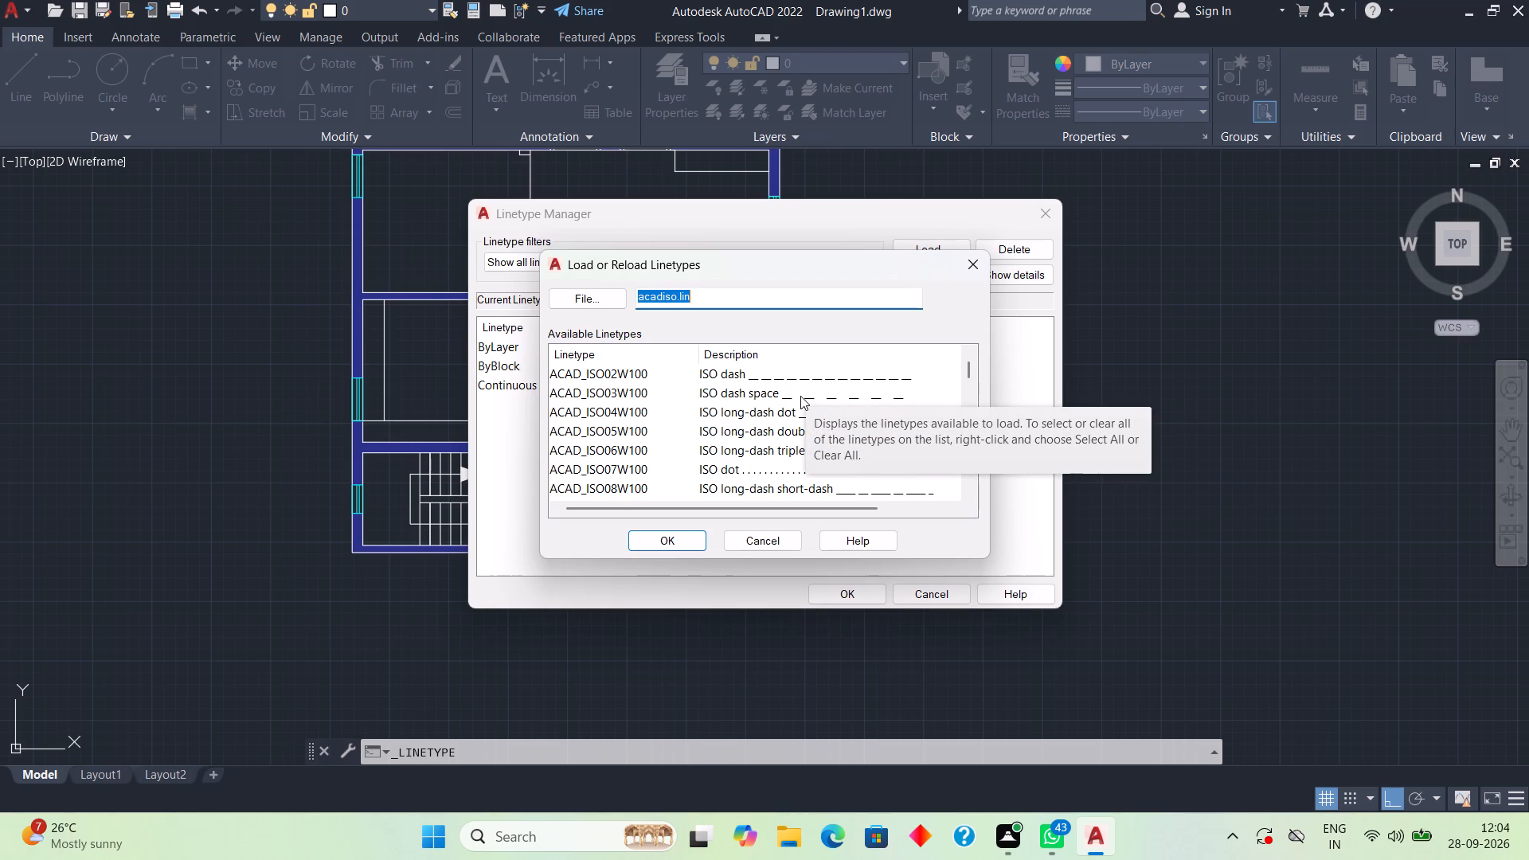
{"action": "left_click", "coordinate": [800, 396]}
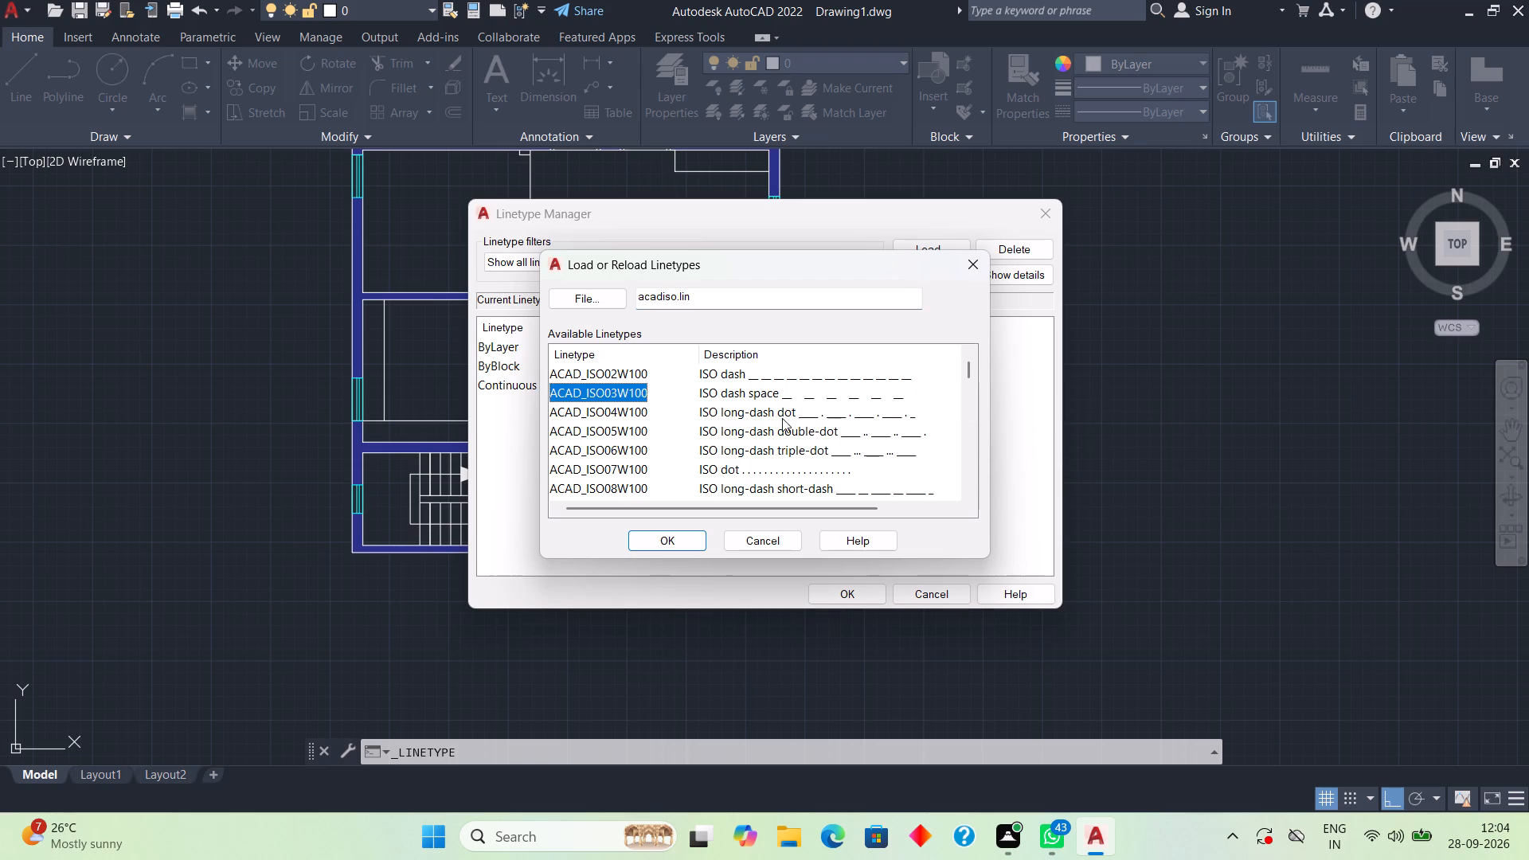
{"action": "left_click", "coordinate": [651, 537]}
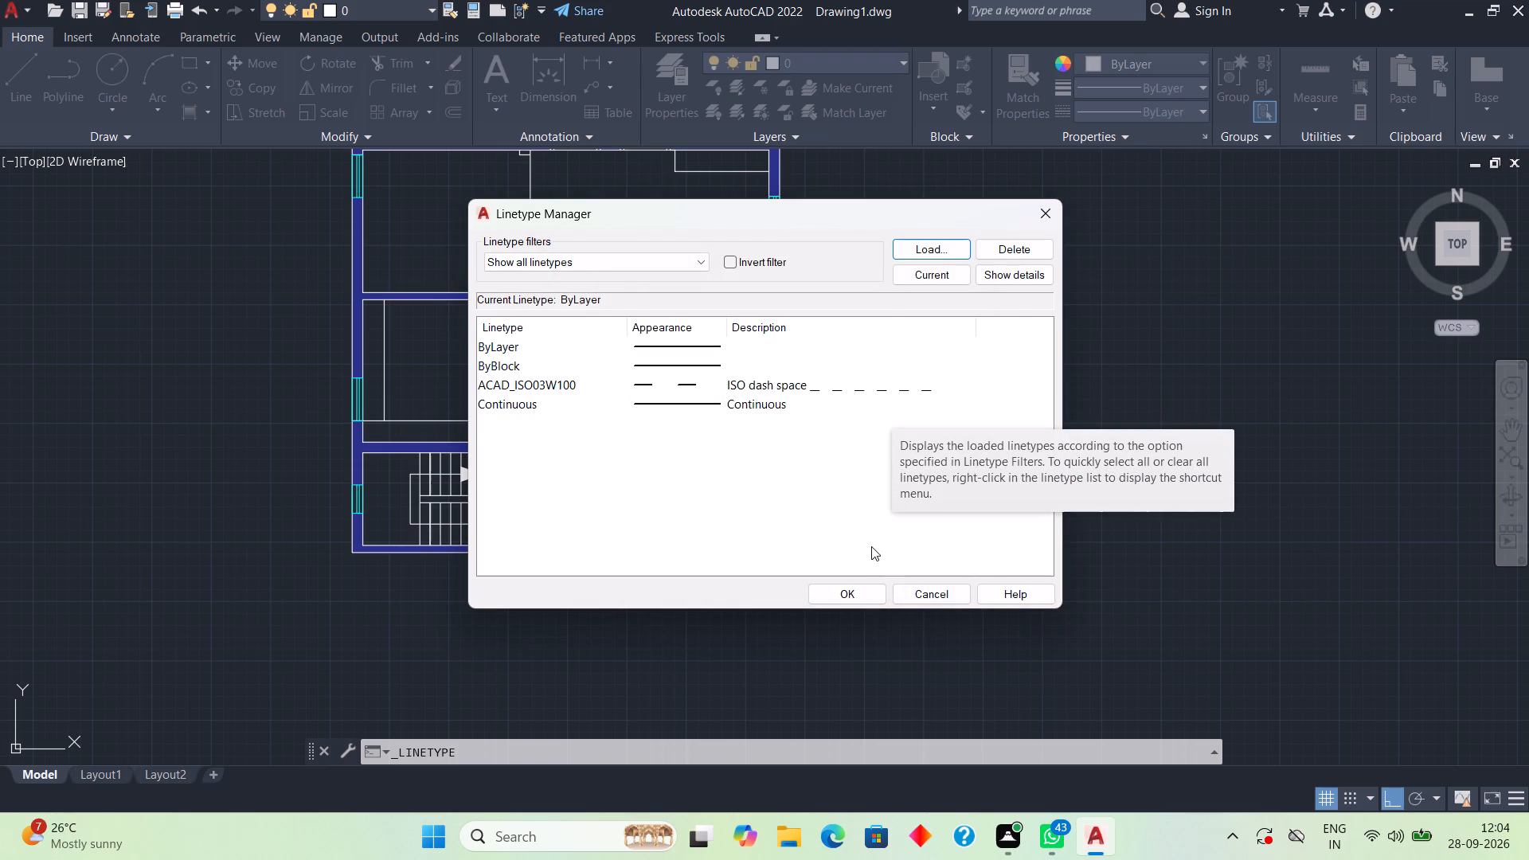
{"action": "left_click", "coordinate": [850, 588]}
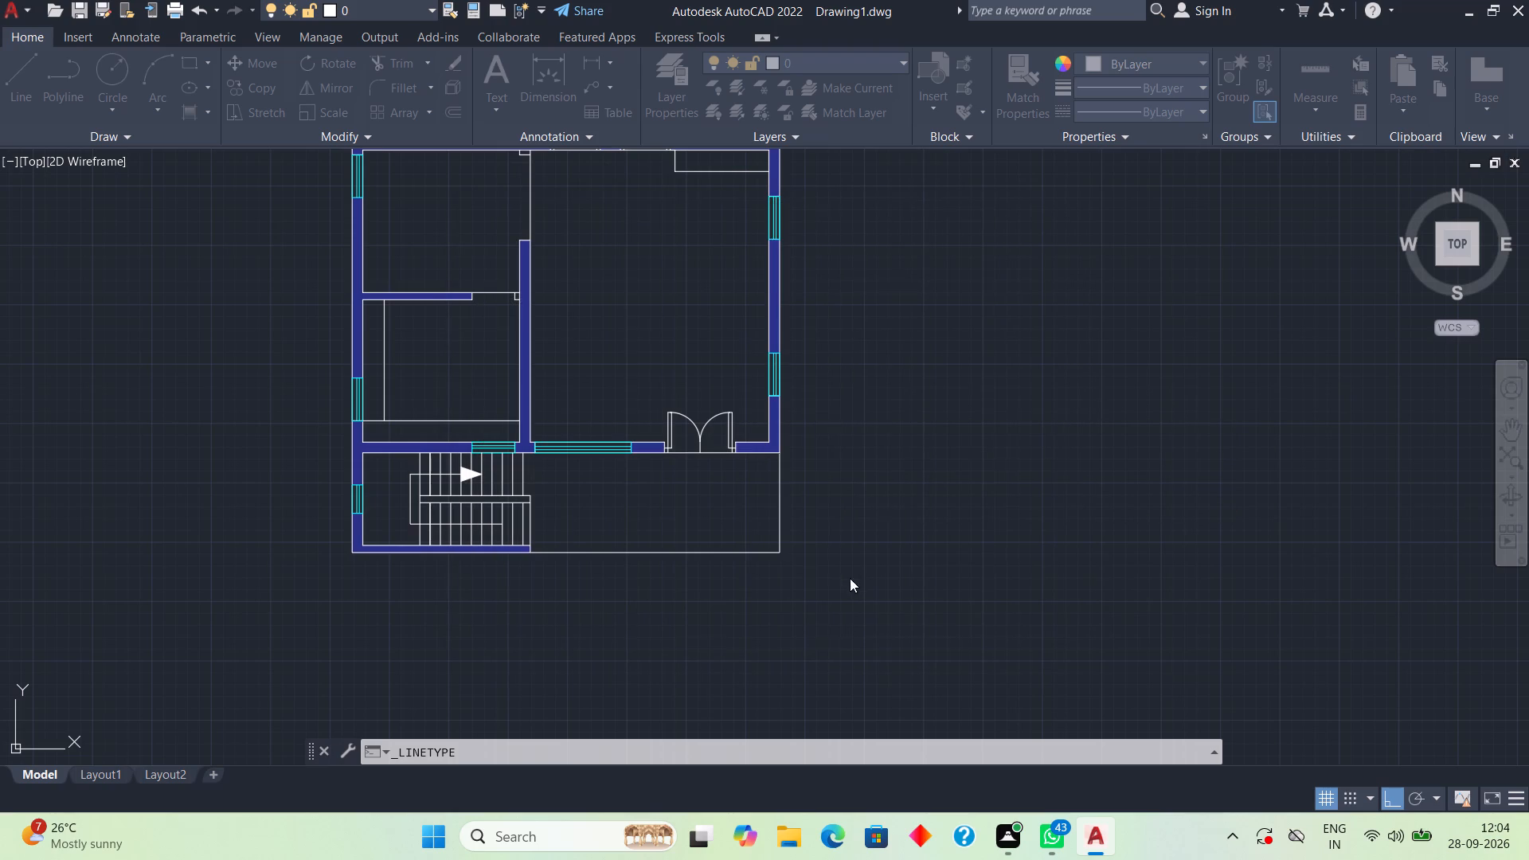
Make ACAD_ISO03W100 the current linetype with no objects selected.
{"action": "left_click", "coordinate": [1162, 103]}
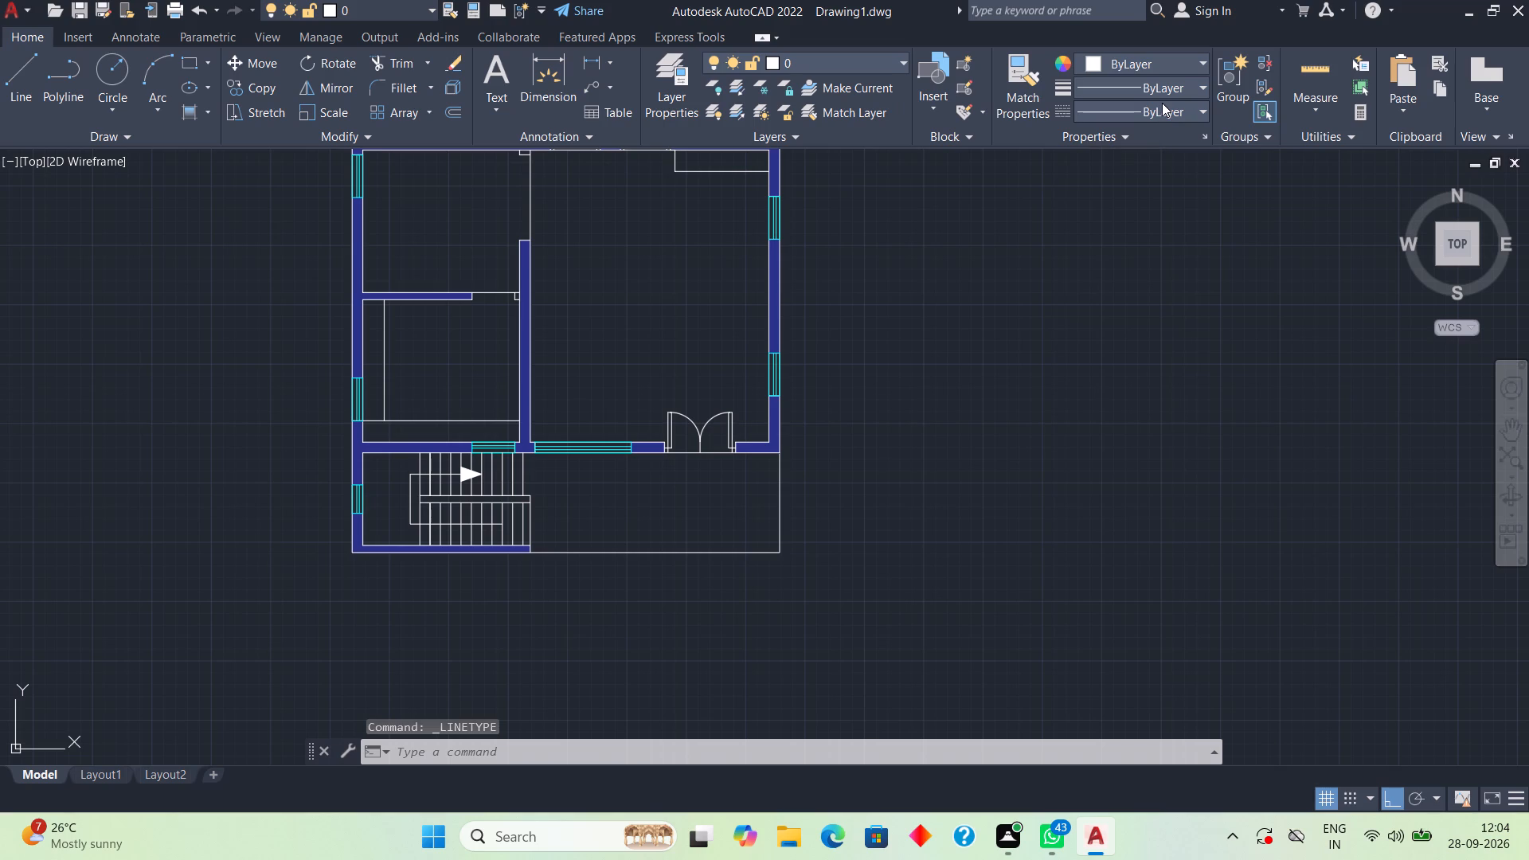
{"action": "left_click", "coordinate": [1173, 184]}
Change the front and east boundary lines of the open area beside the staircase to the ACAD_ISO03W100 linetype.
{"action": "left_click", "coordinate": [663, 552]}
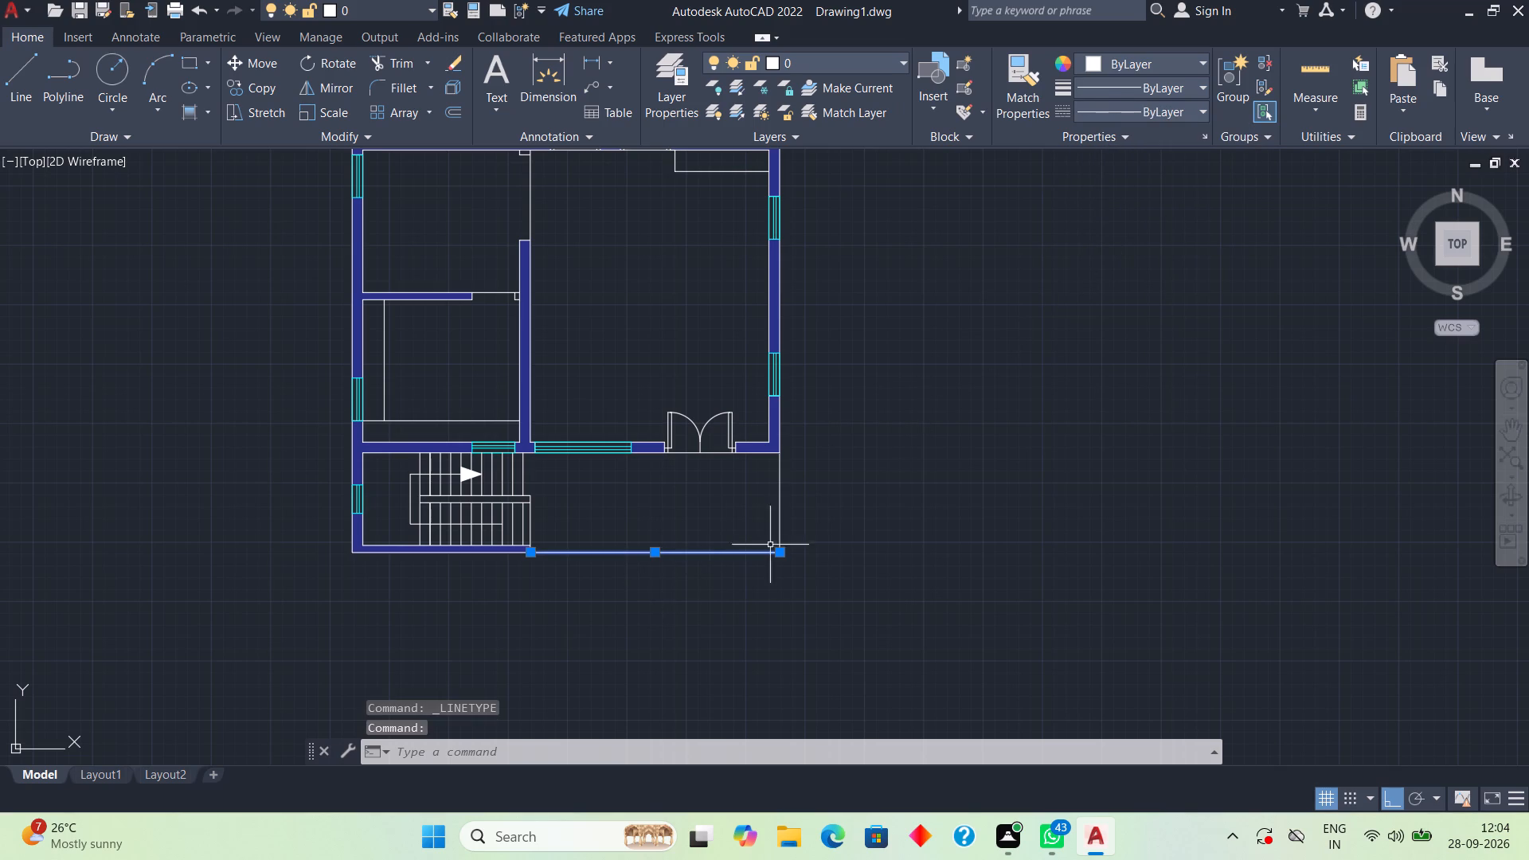
{"action": "left_click", "coordinate": [1160, 112]}
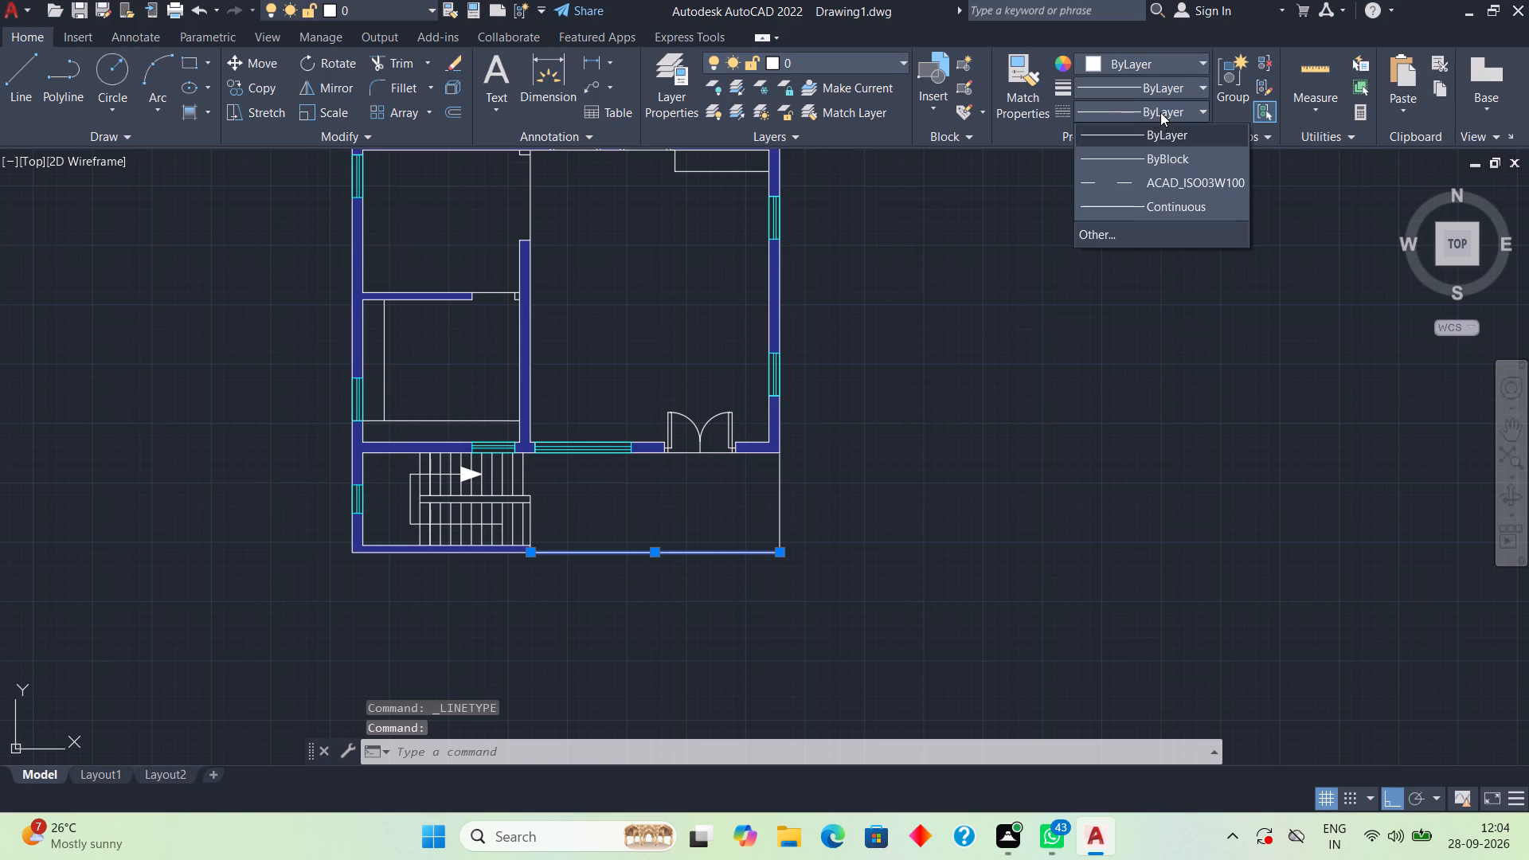
{"action": "left_click", "coordinate": [1152, 180]}
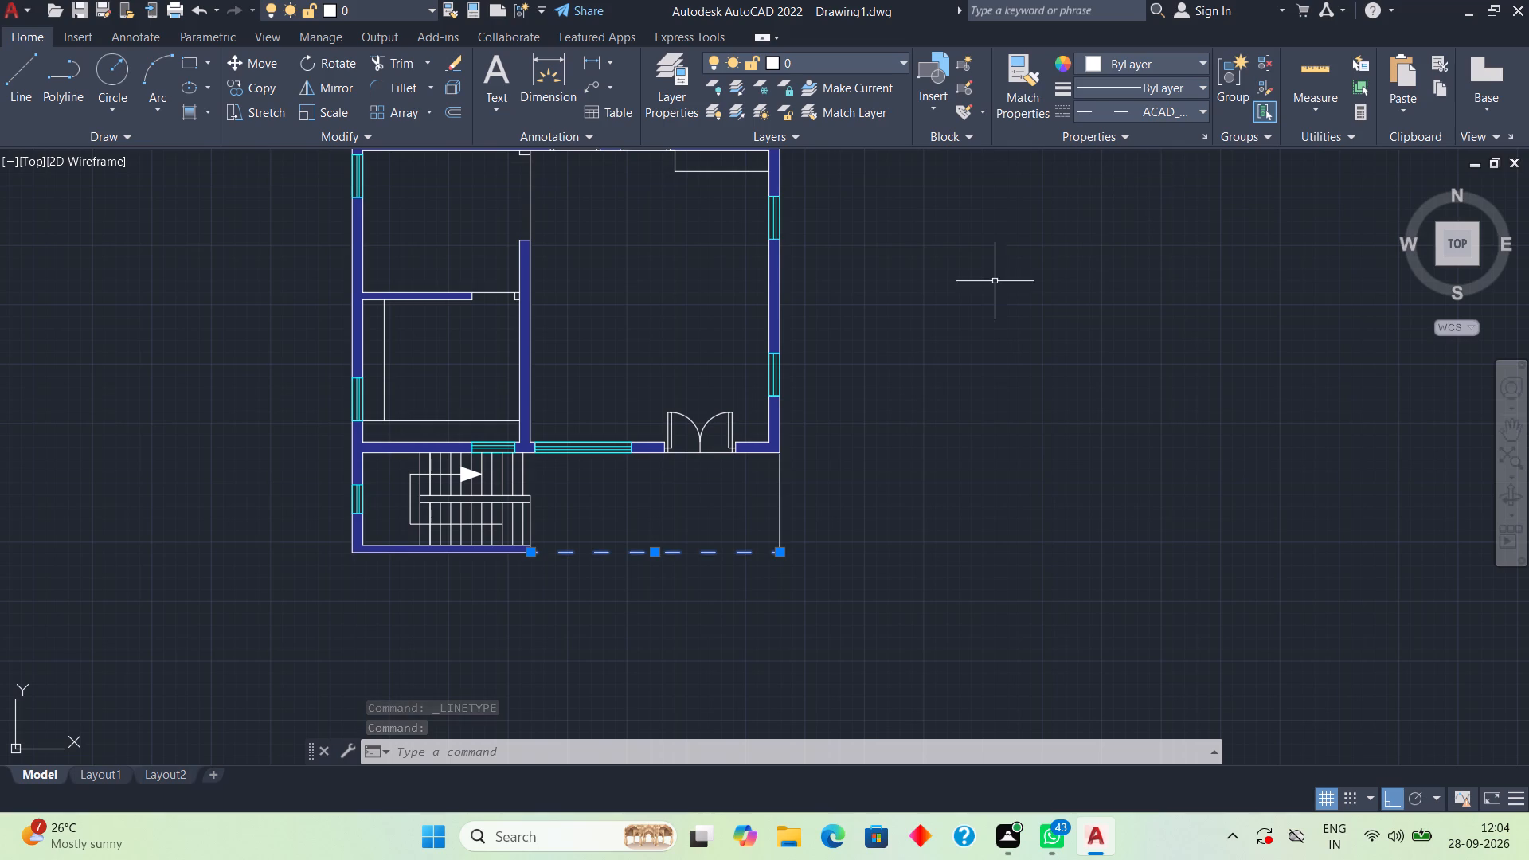
{"action": "left_click", "coordinate": [777, 506]}
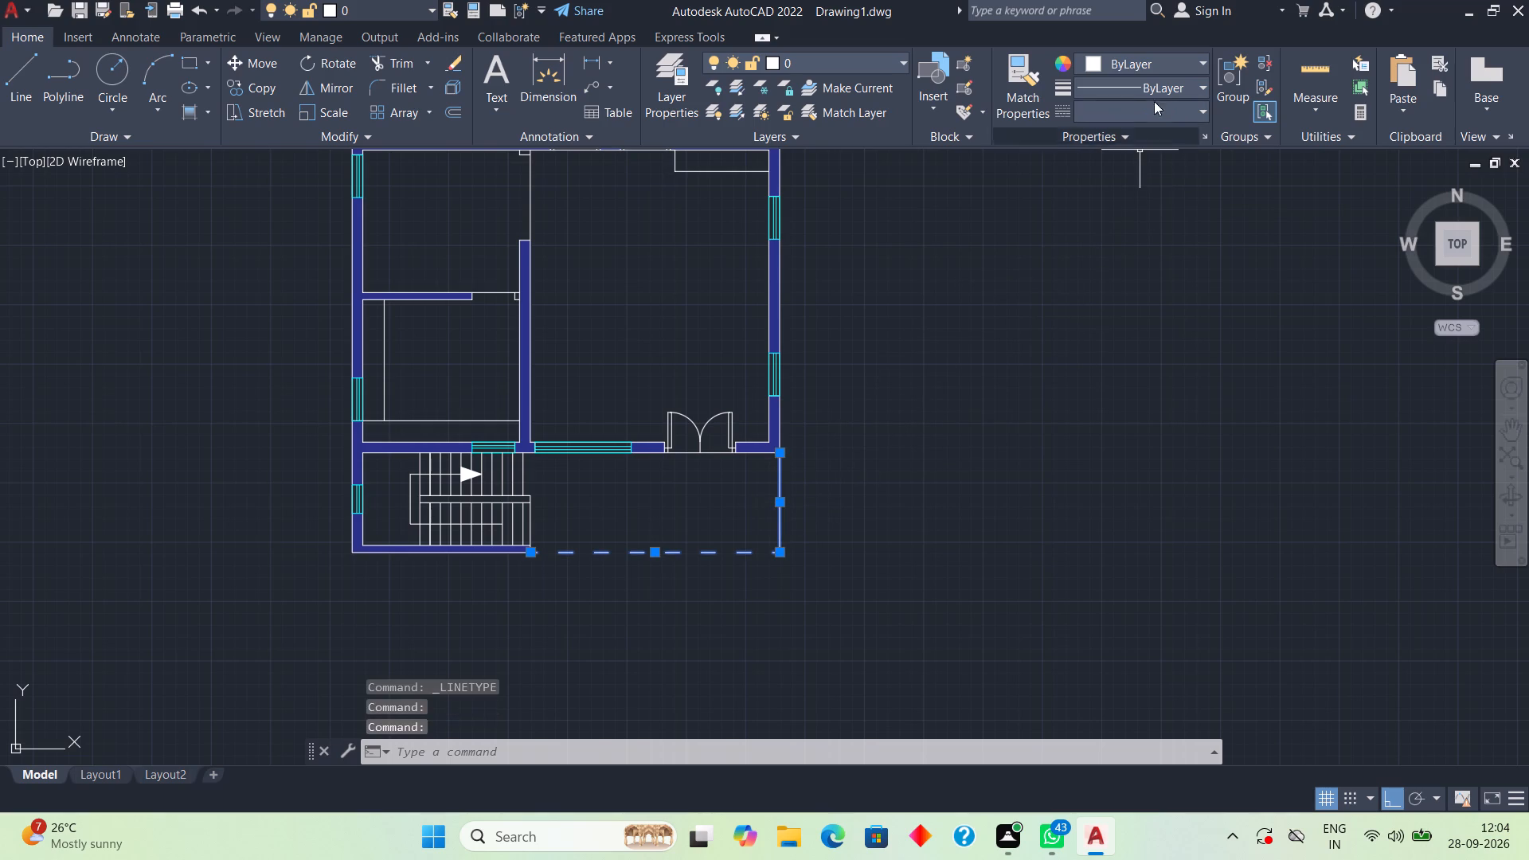
{"action": "left_click", "coordinate": [1173, 107]}
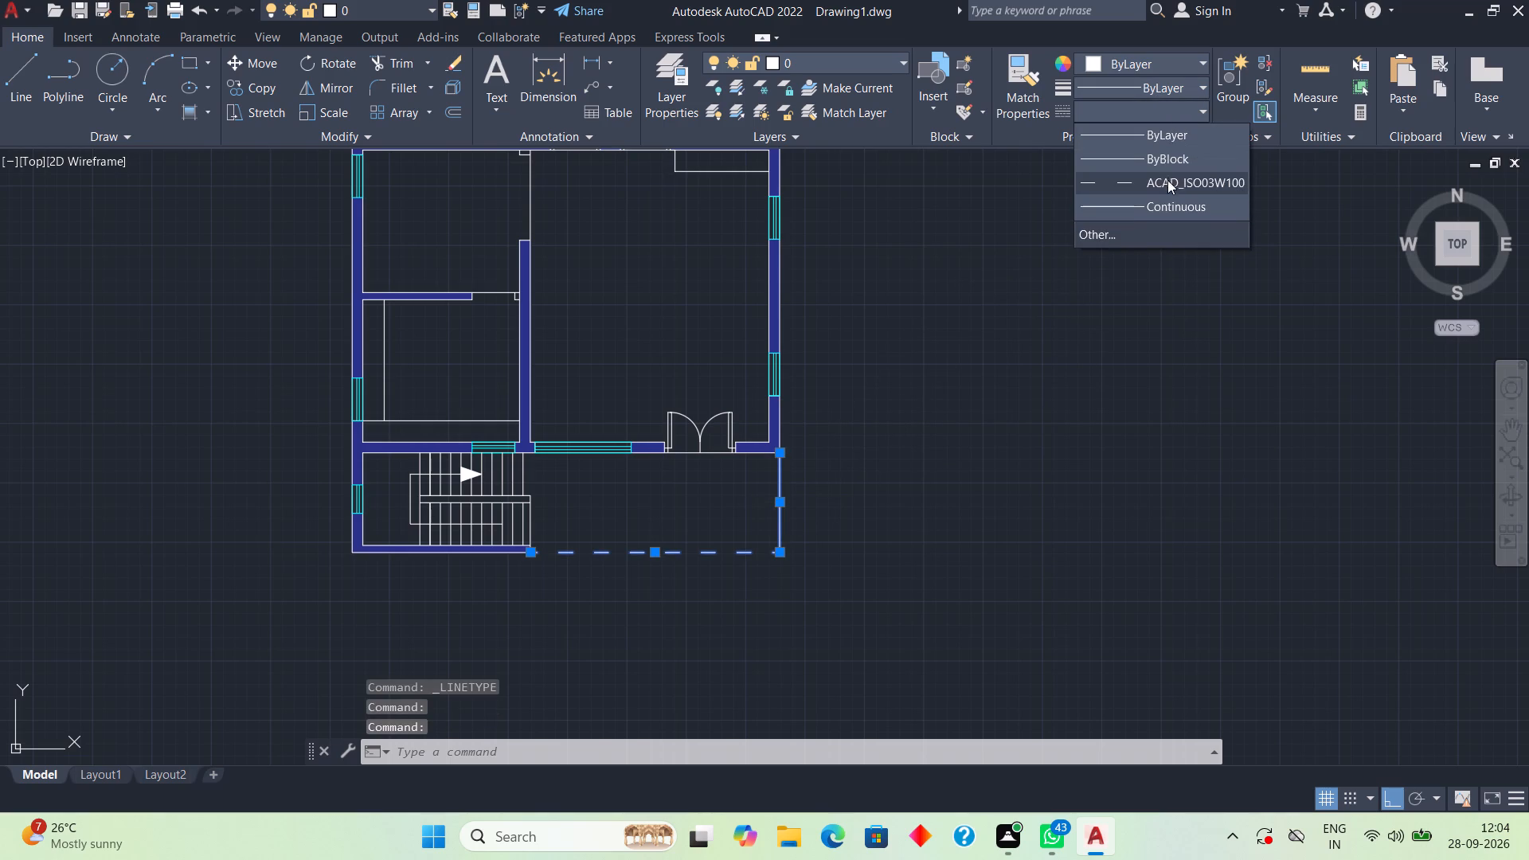
{"action": "left_click", "coordinate": [1167, 182]}
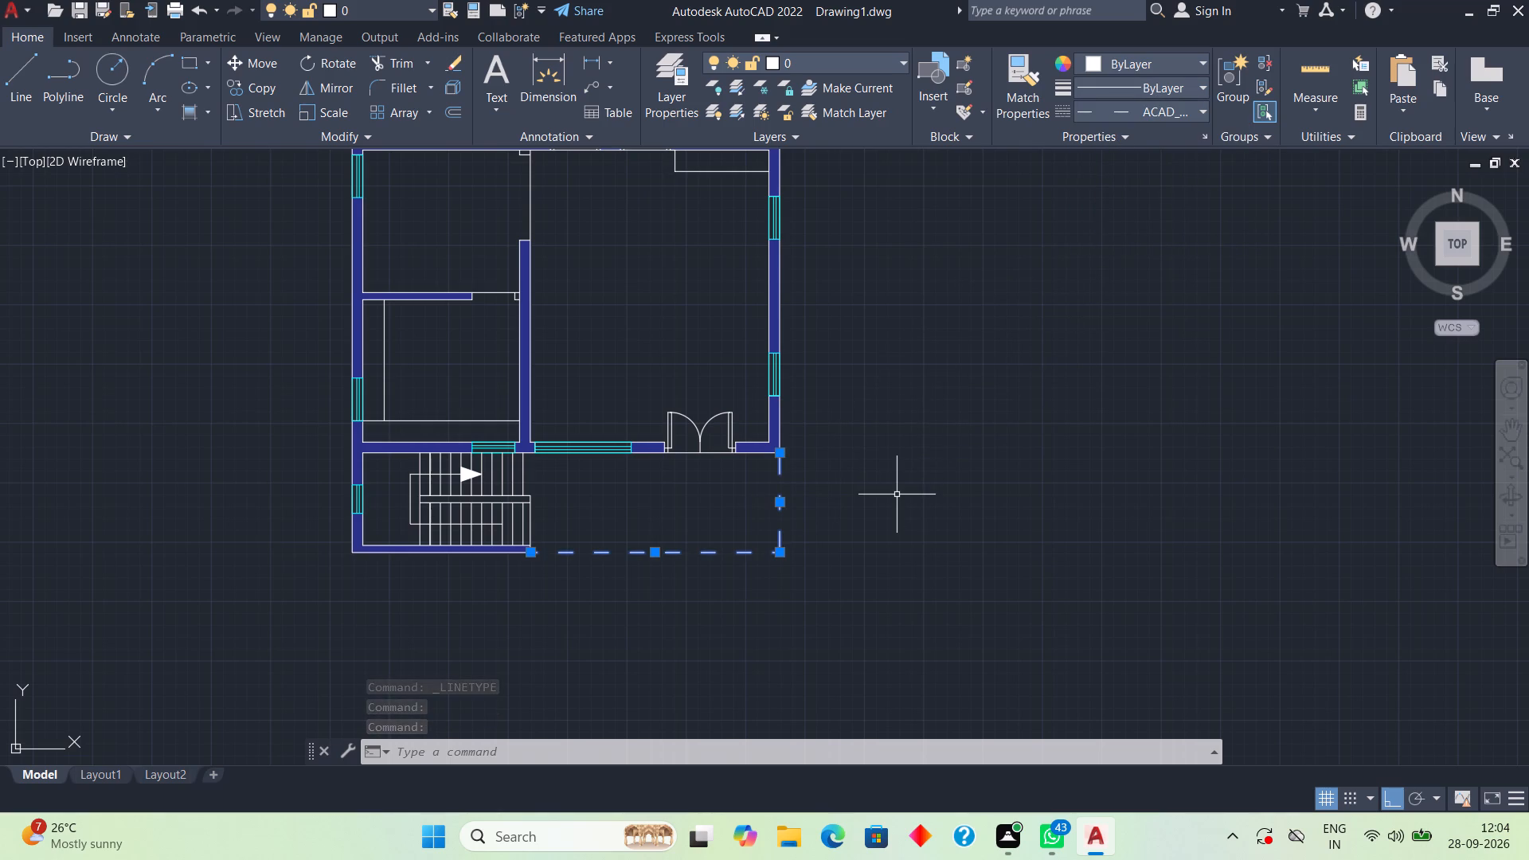
{"action": "key", "text": "space"}
{"action": "key", "text": "space"}
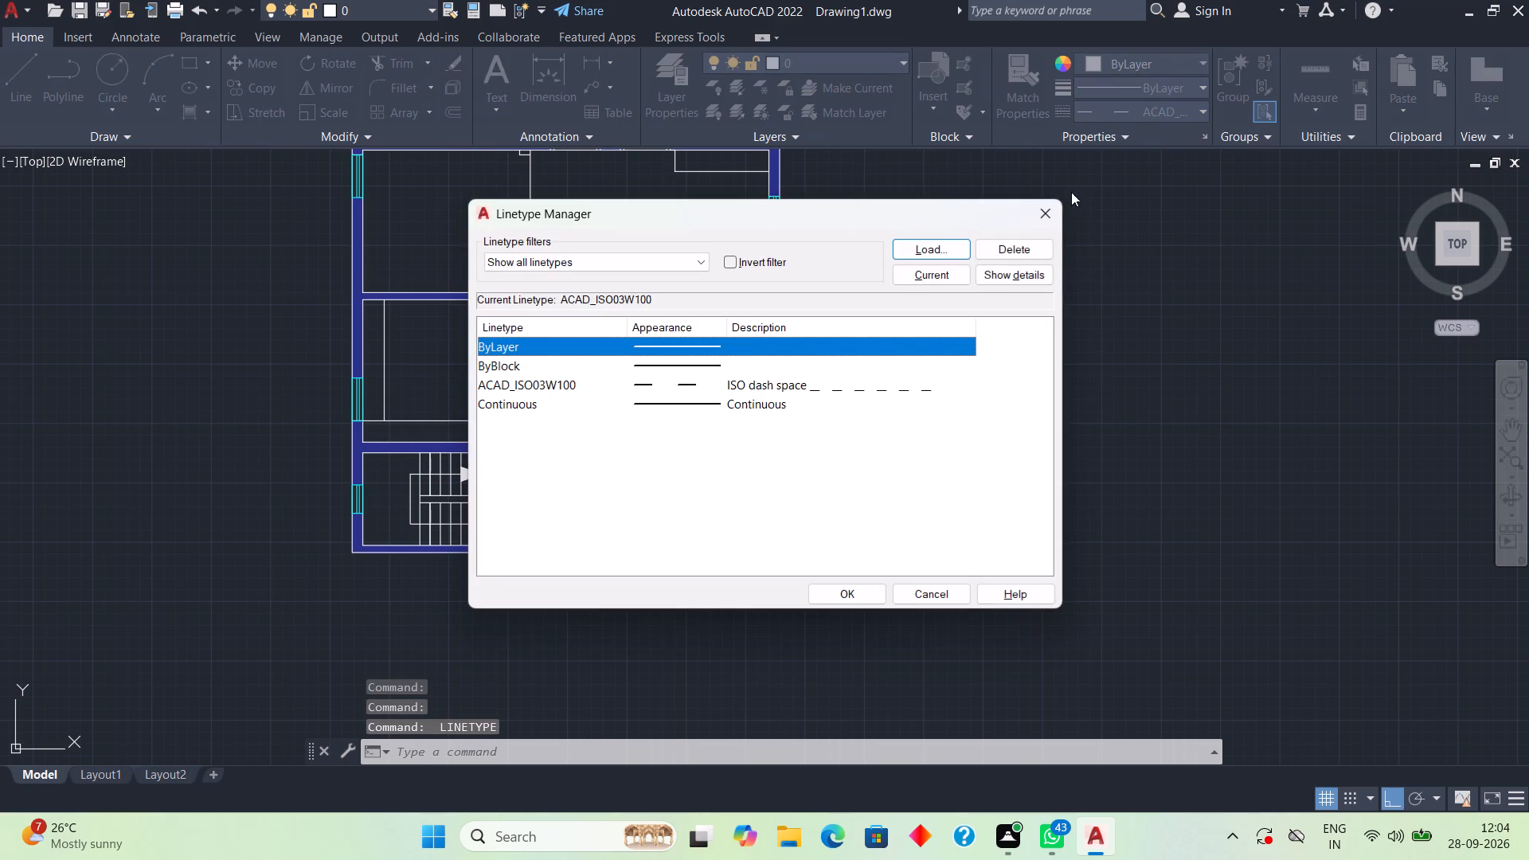
{"action": "left_click", "coordinate": [1055, 211]}
Trim the short piece of the horizontal counter line between the west wall and the vertical counter line, in the room behind the staircase.
{"action": "scroll", "coordinate": [995, 369], "scroll_direction": "down", "scroll_amount": 1}
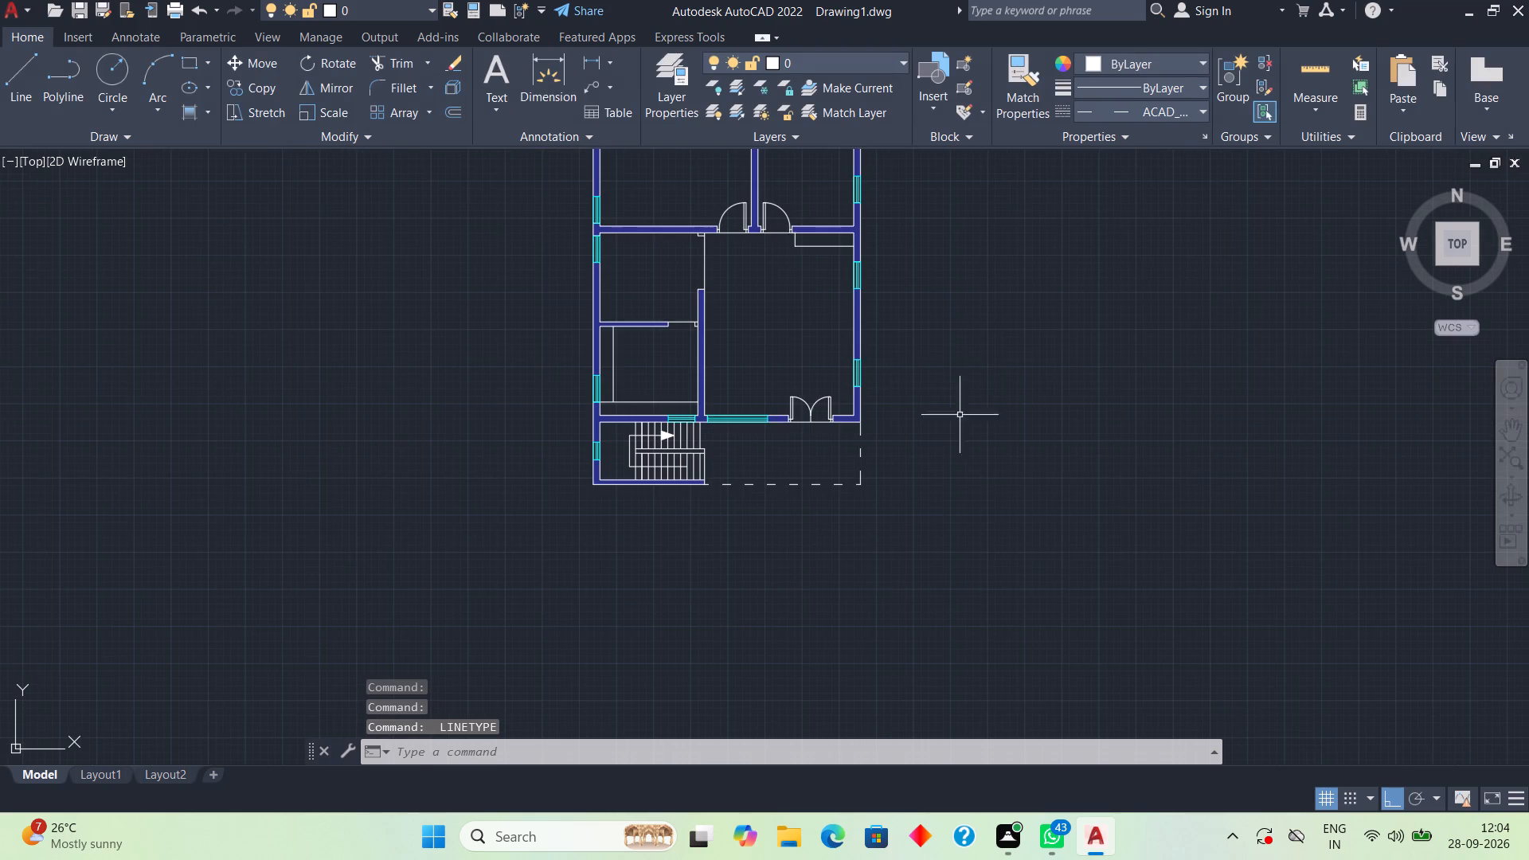
{"action": "middle_click_drag", "start_coordinate": [951, 424], "coordinate": [956, 576]}
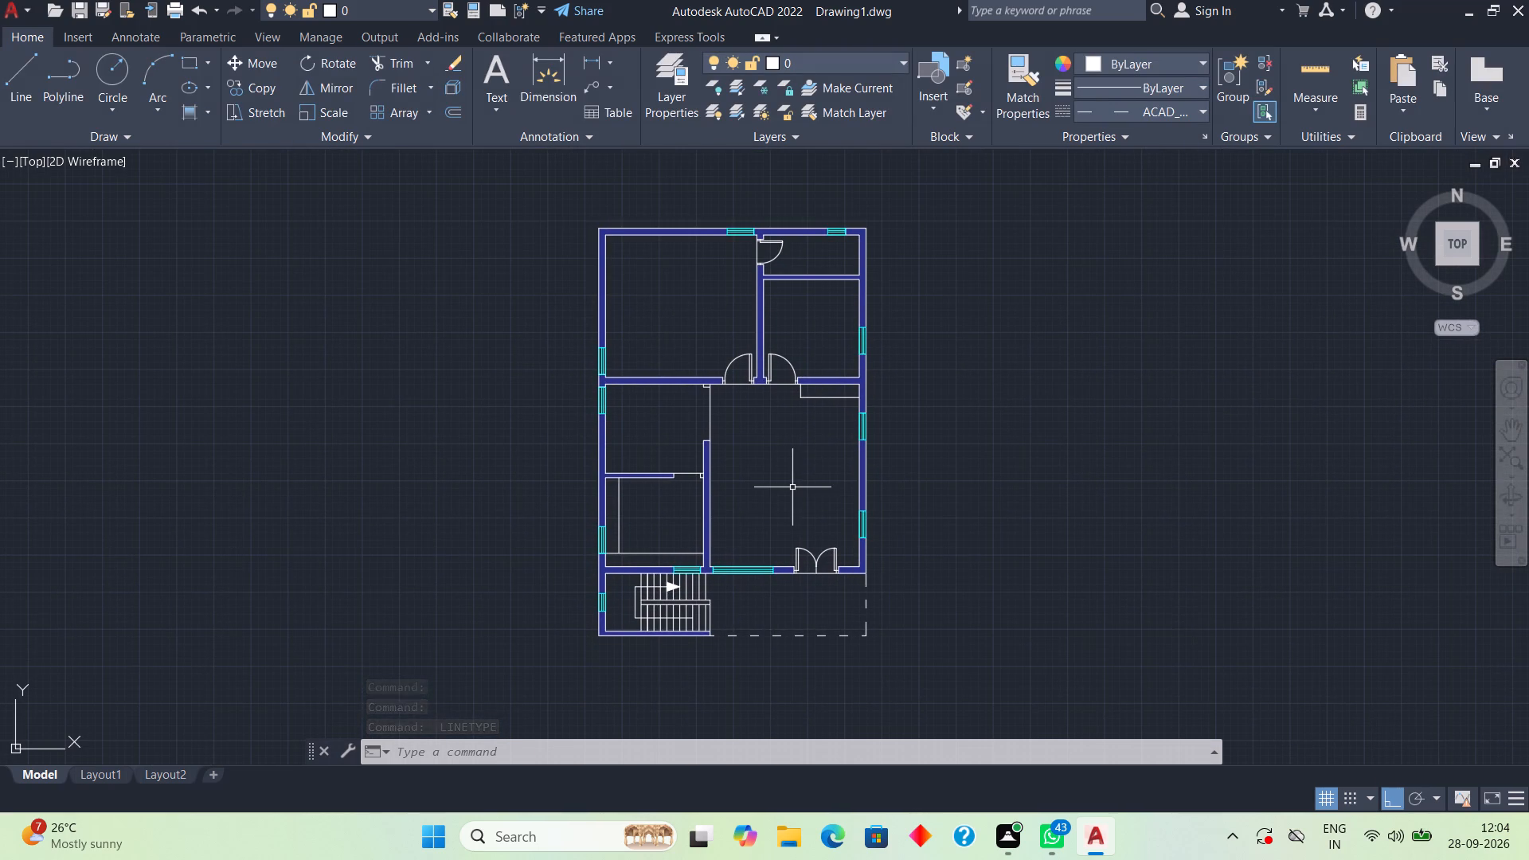
{"action": "scroll", "coordinate": [615, 563], "scroll_direction": "up", "scroll_amount": 2}
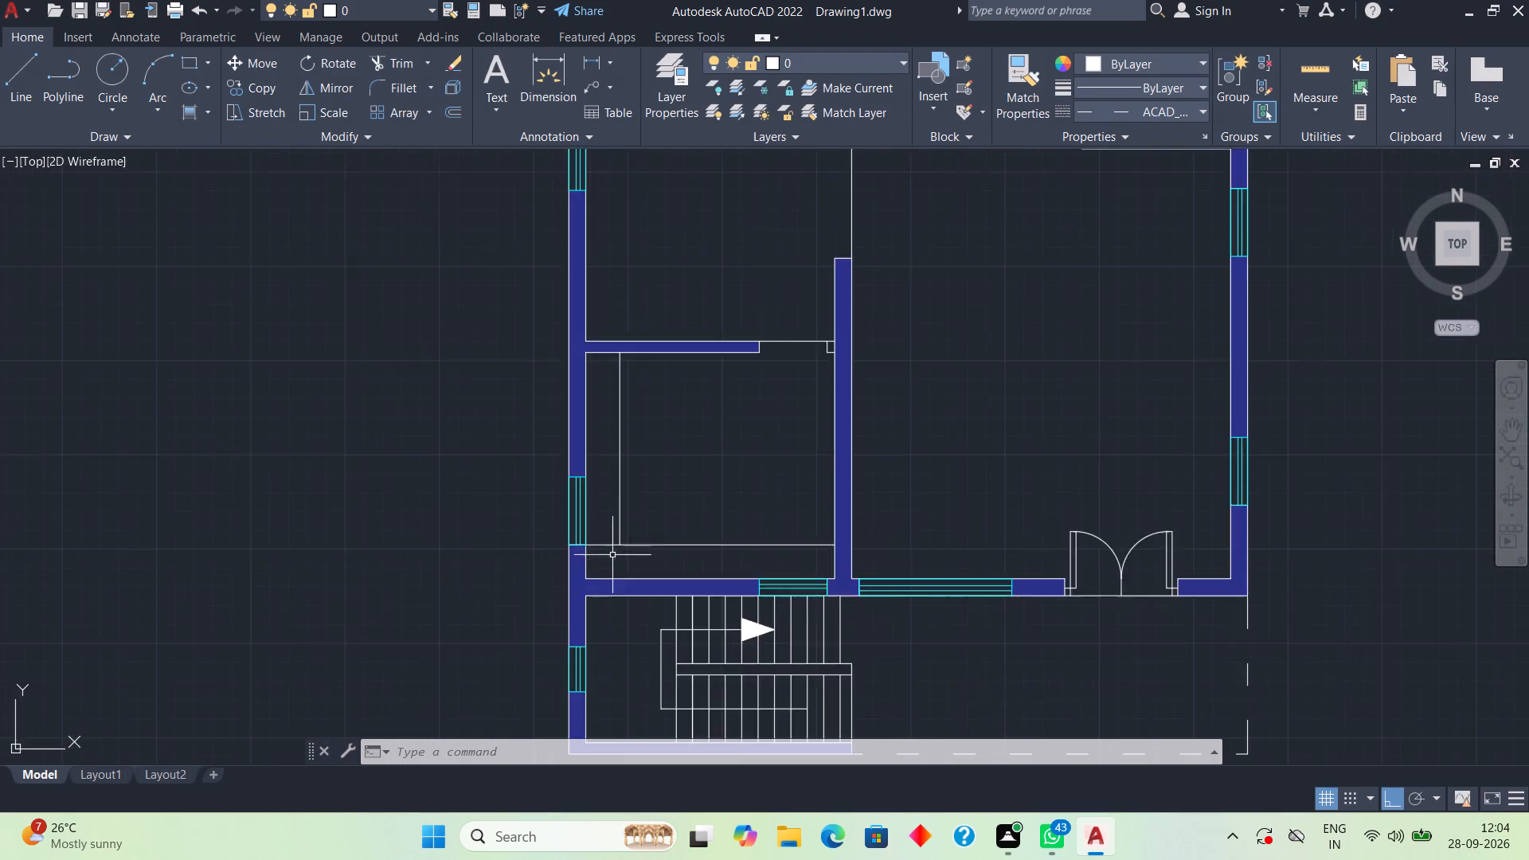
{"action": "scroll", "coordinate": [612, 555], "scroll_direction": "up", "scroll_amount": 1}
{"action": "type", "text": "tr"}
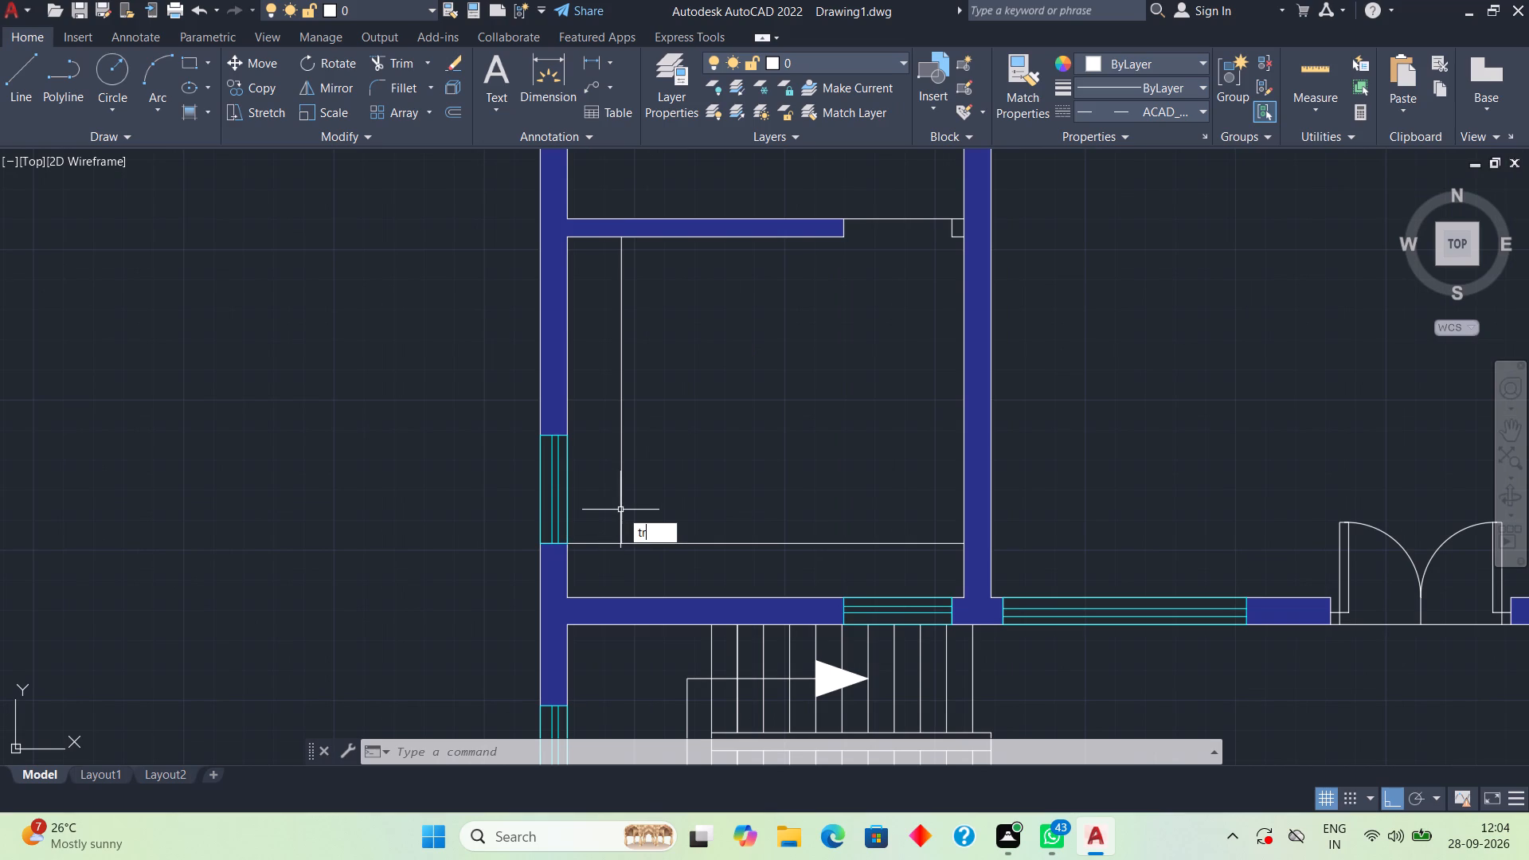
{"action": "key", "text": "space"}
{"action": "left_click", "coordinate": [596, 541]}
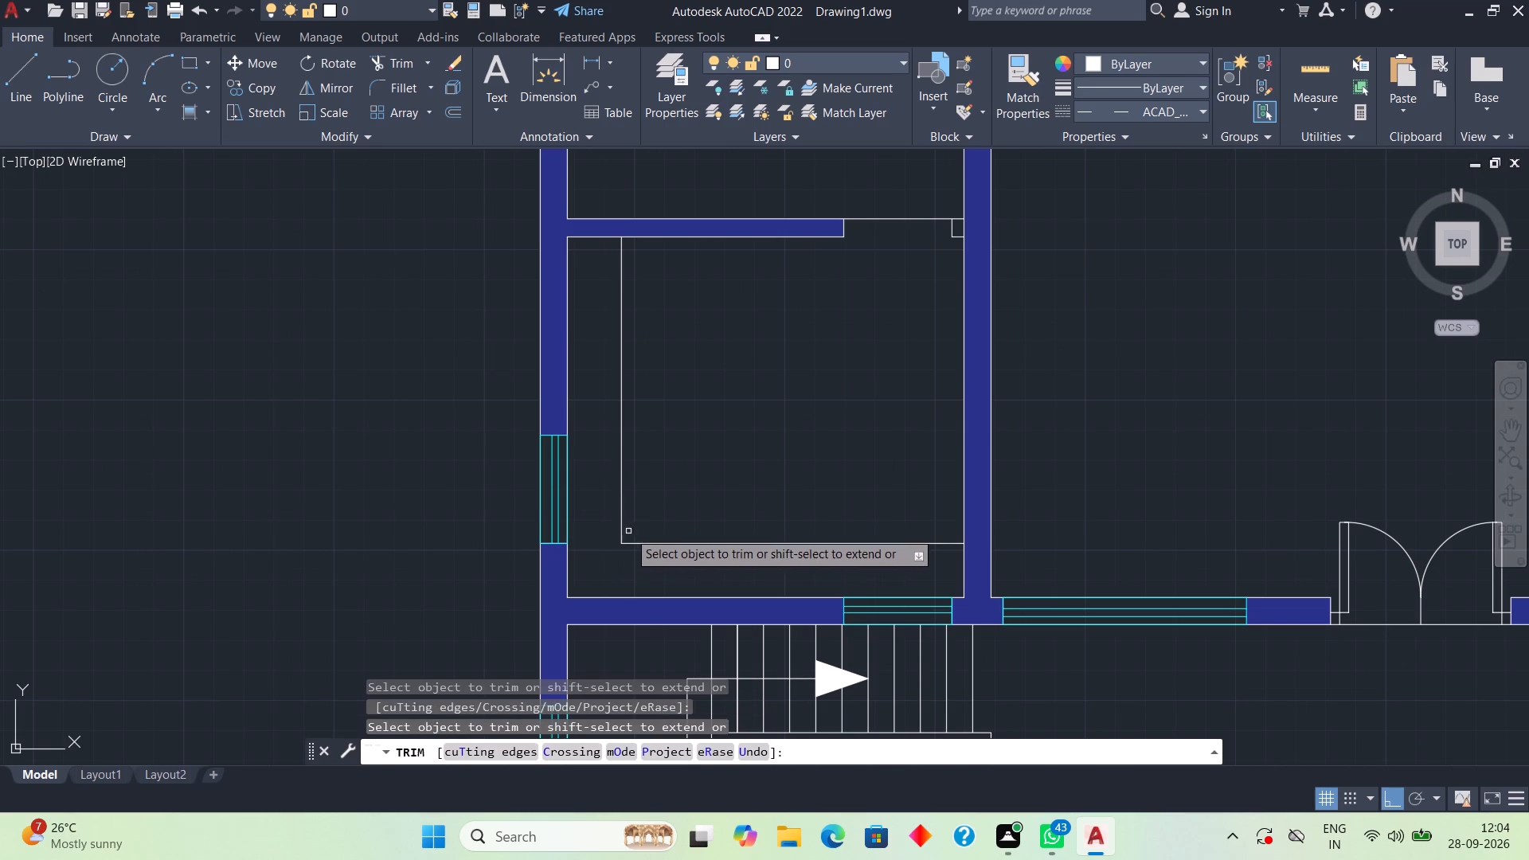
{"action": "key", "text": "space"}
Set the current linetype to ByLayer.
{"action": "scroll", "coordinate": [778, 470], "scroll_direction": "down", "scroll_amount": 3}
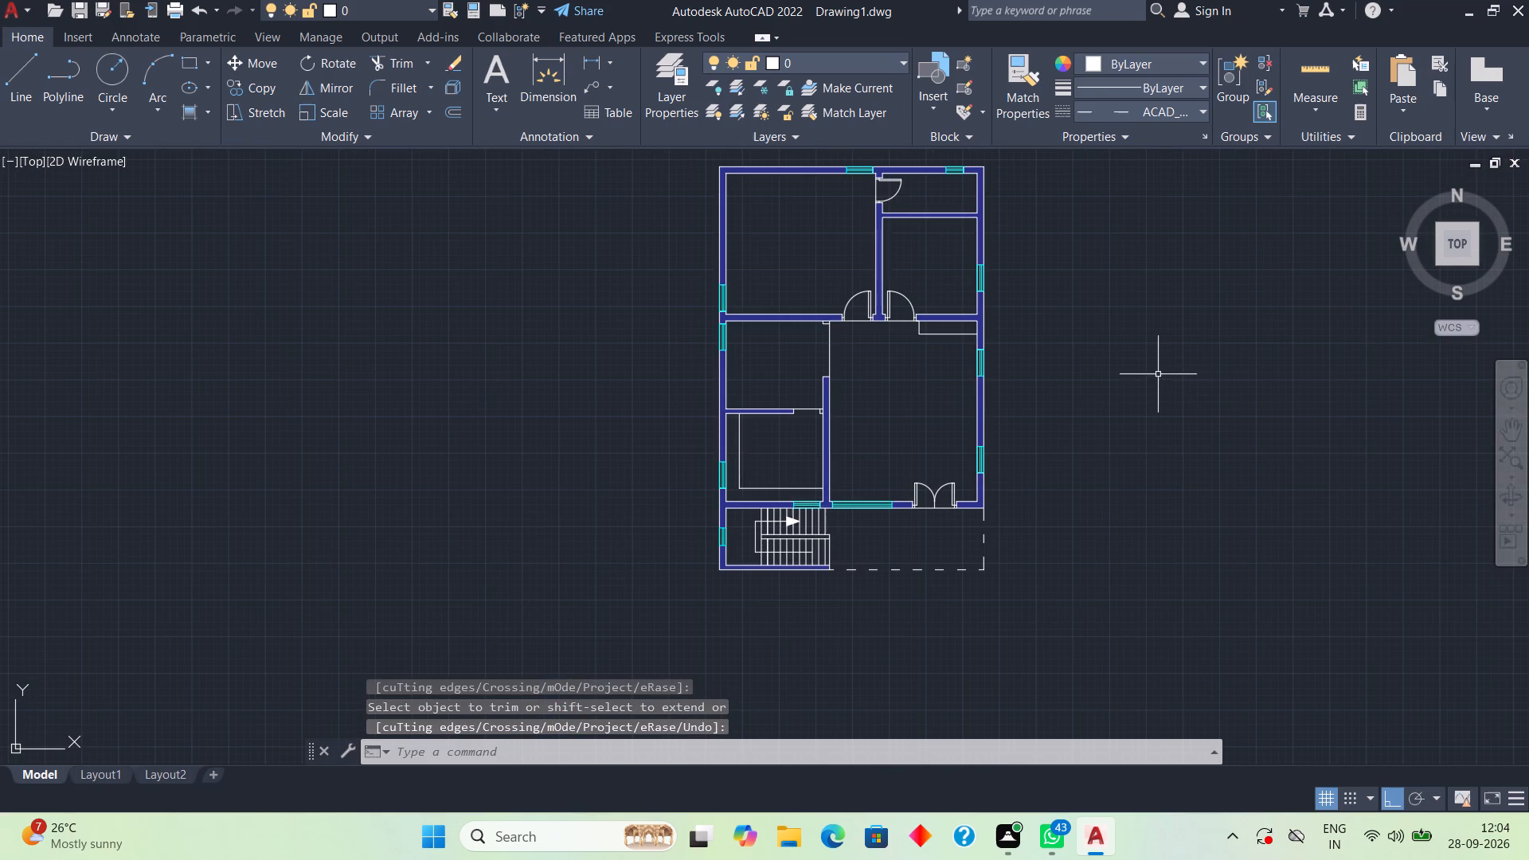
{"action": "middle_click_drag", "start_coordinate": [1158, 374], "coordinate": [1033, 435]}
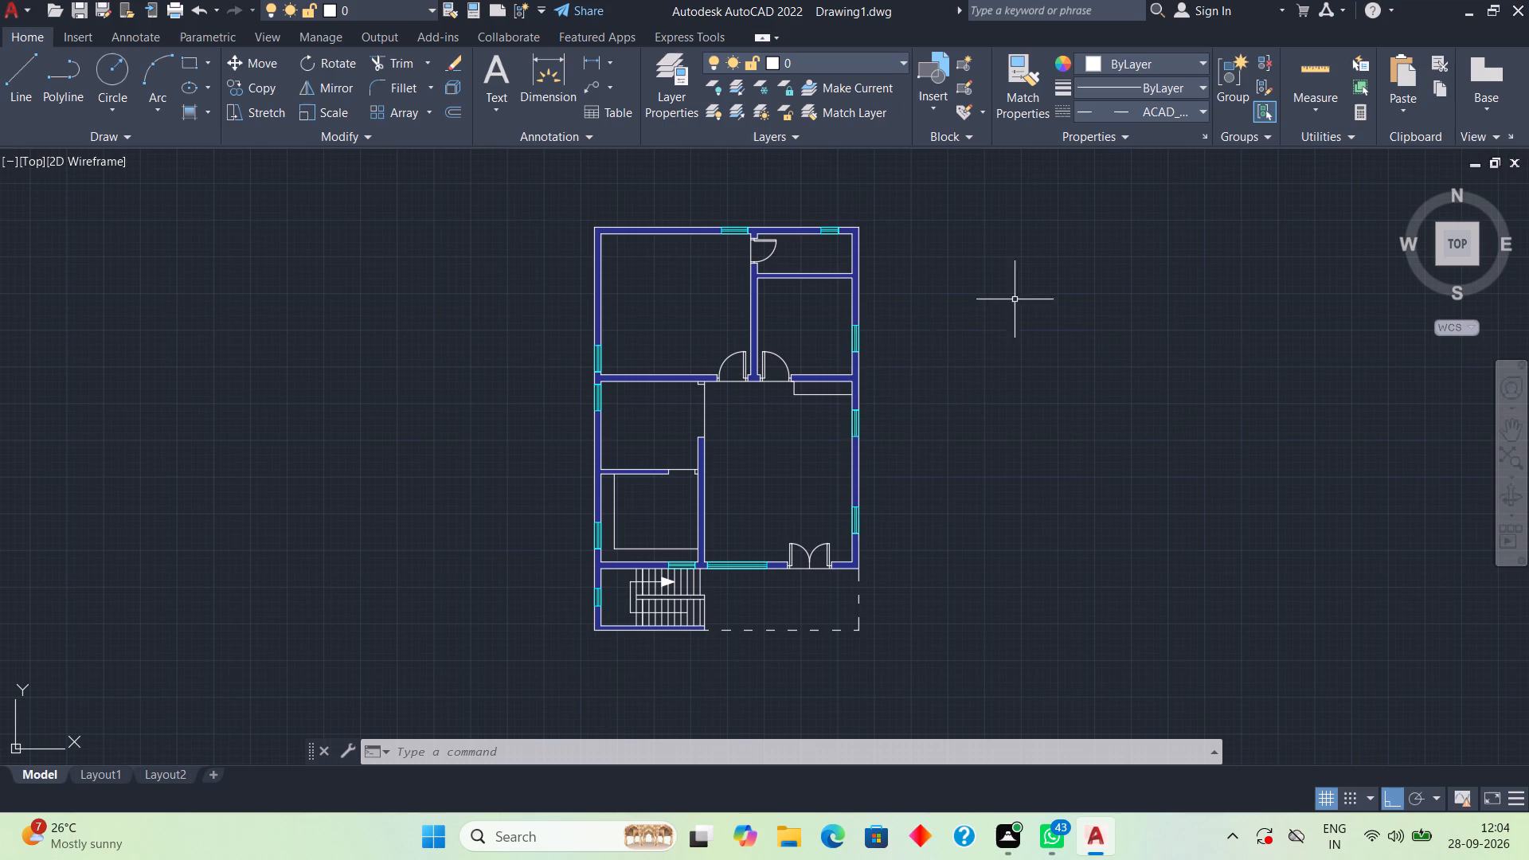
{"action": "left_click", "coordinate": [1183, 114]}
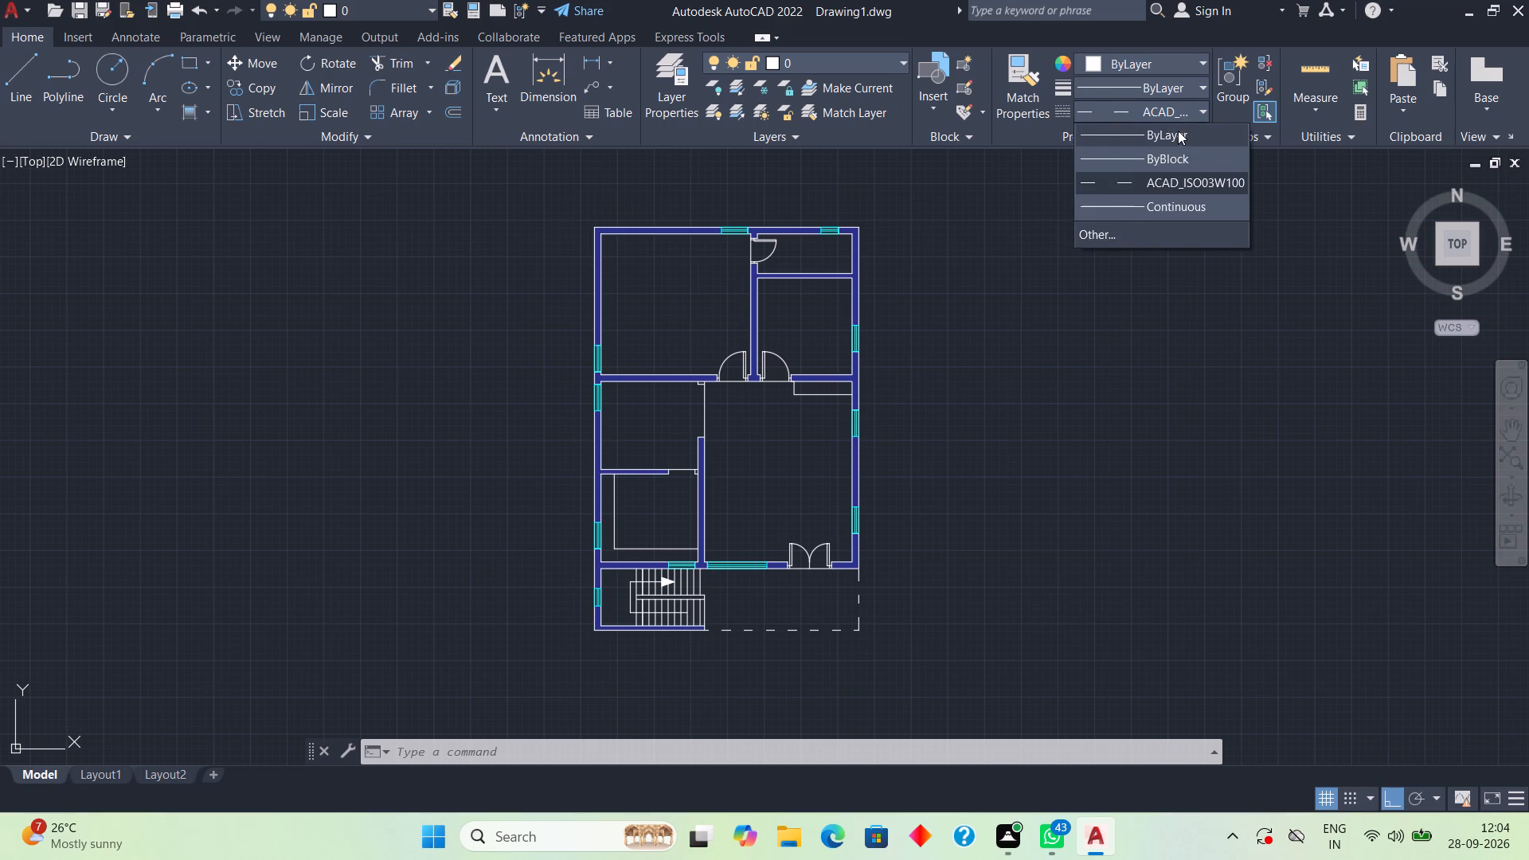
{"action": "left_click", "coordinate": [1178, 131]}
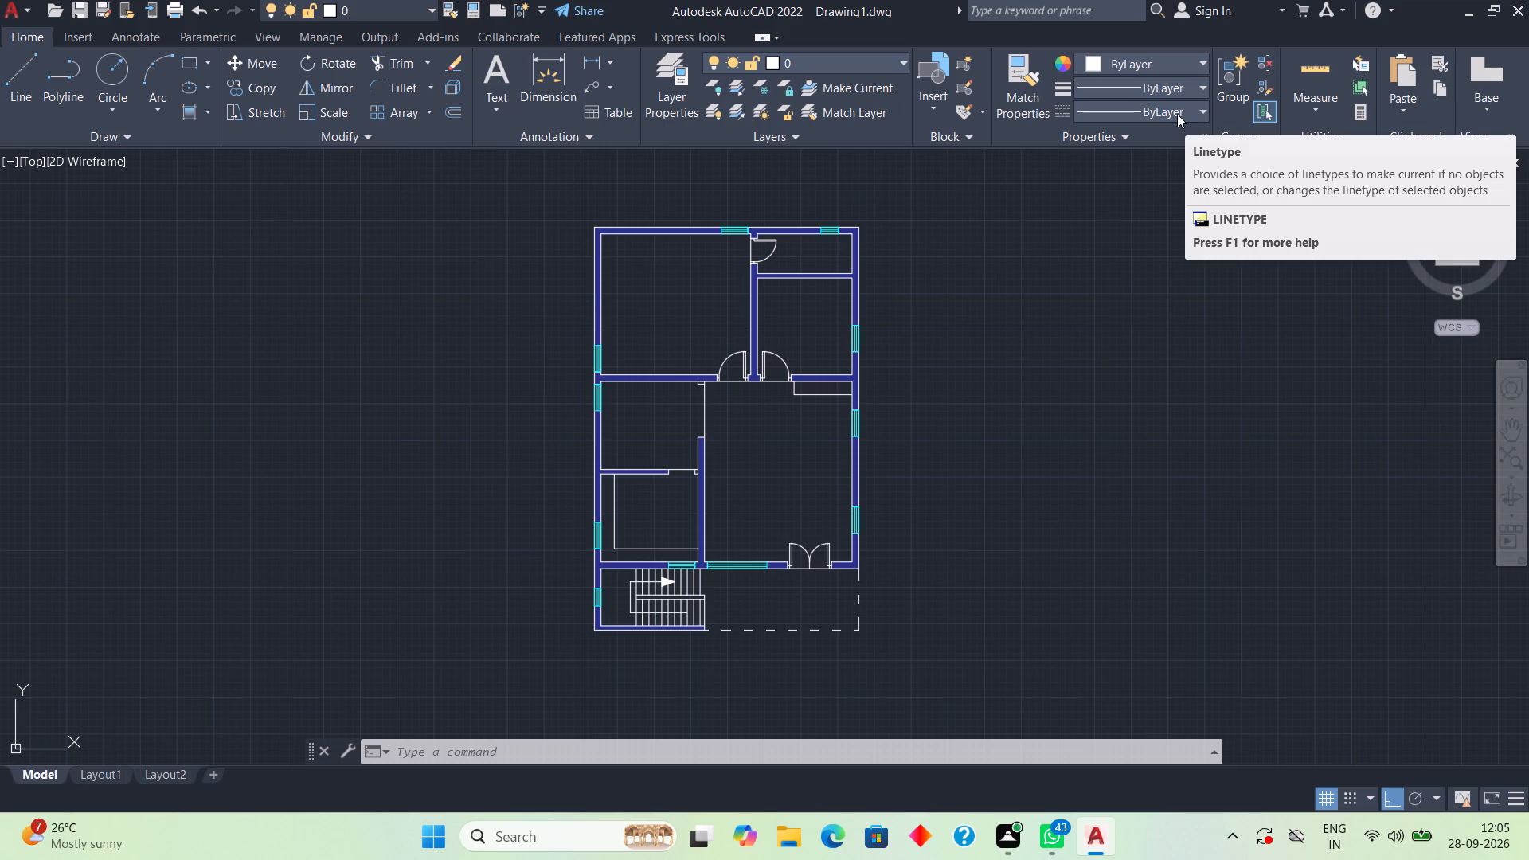
Draw a rectangle about 9'-8" by 1'-10" from the inner northwest corner of the northwest room, along its north wall.
{"action": "middle_click_drag", "start_coordinate": [675, 250], "coordinate": [658, 323]}
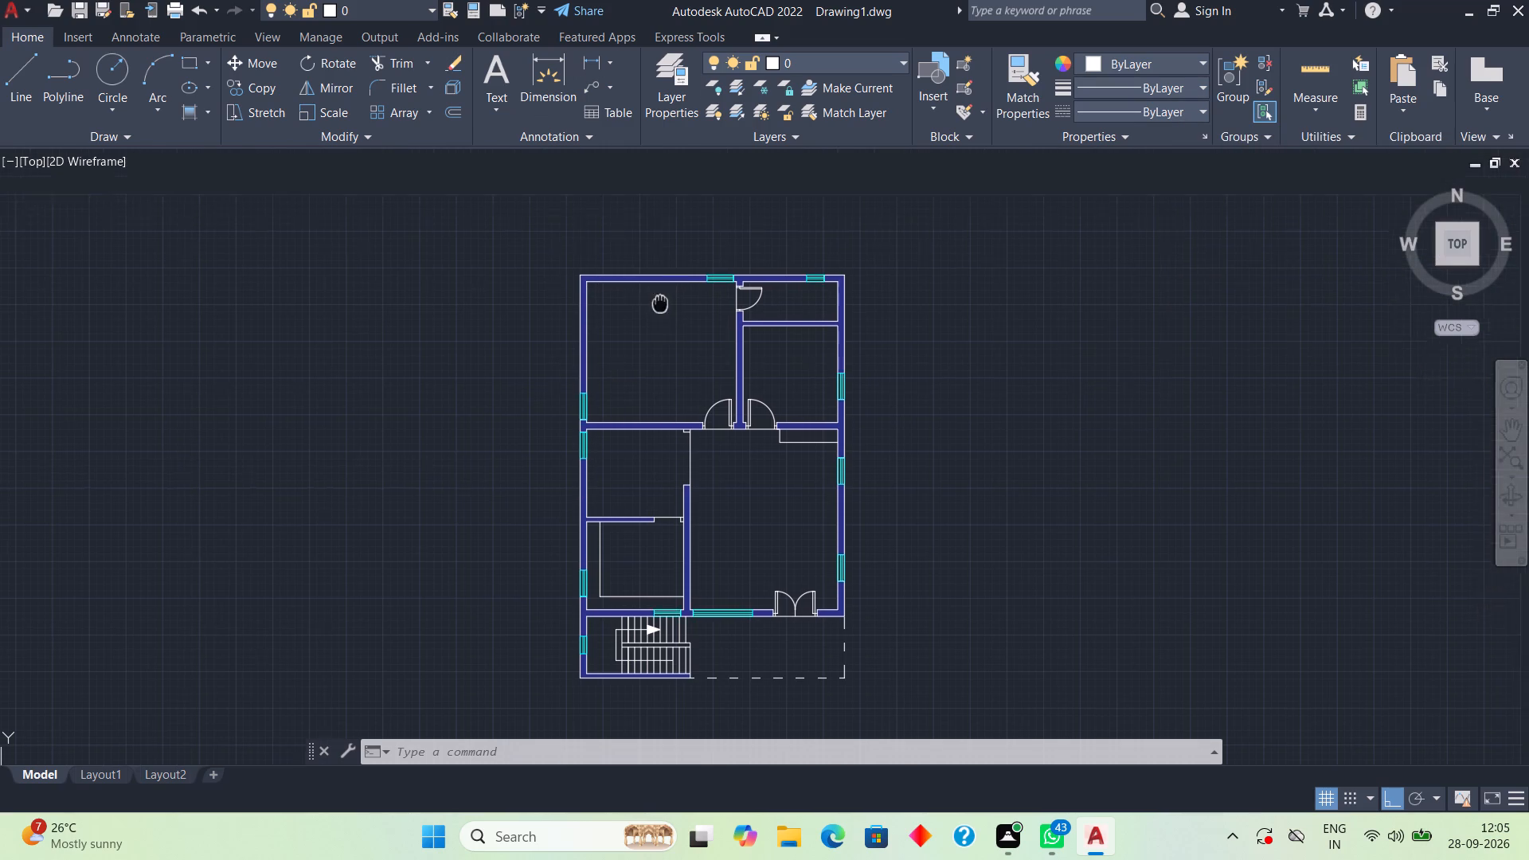
{"action": "middle_click_drag", "start_coordinate": [658, 323], "coordinate": [637, 436]}
{"action": "scroll", "coordinate": [623, 418], "scroll_direction": "up", "scroll_amount": 2}
{"action": "scroll", "coordinate": [573, 471], "scroll_direction": "up", "scroll_amount": 1}
{"action": "middle_click_drag", "start_coordinate": [573, 471], "coordinate": [583, 344]}
{"action": "scroll", "coordinate": [583, 344], "scroll_direction": "up", "scroll_amount": 1}
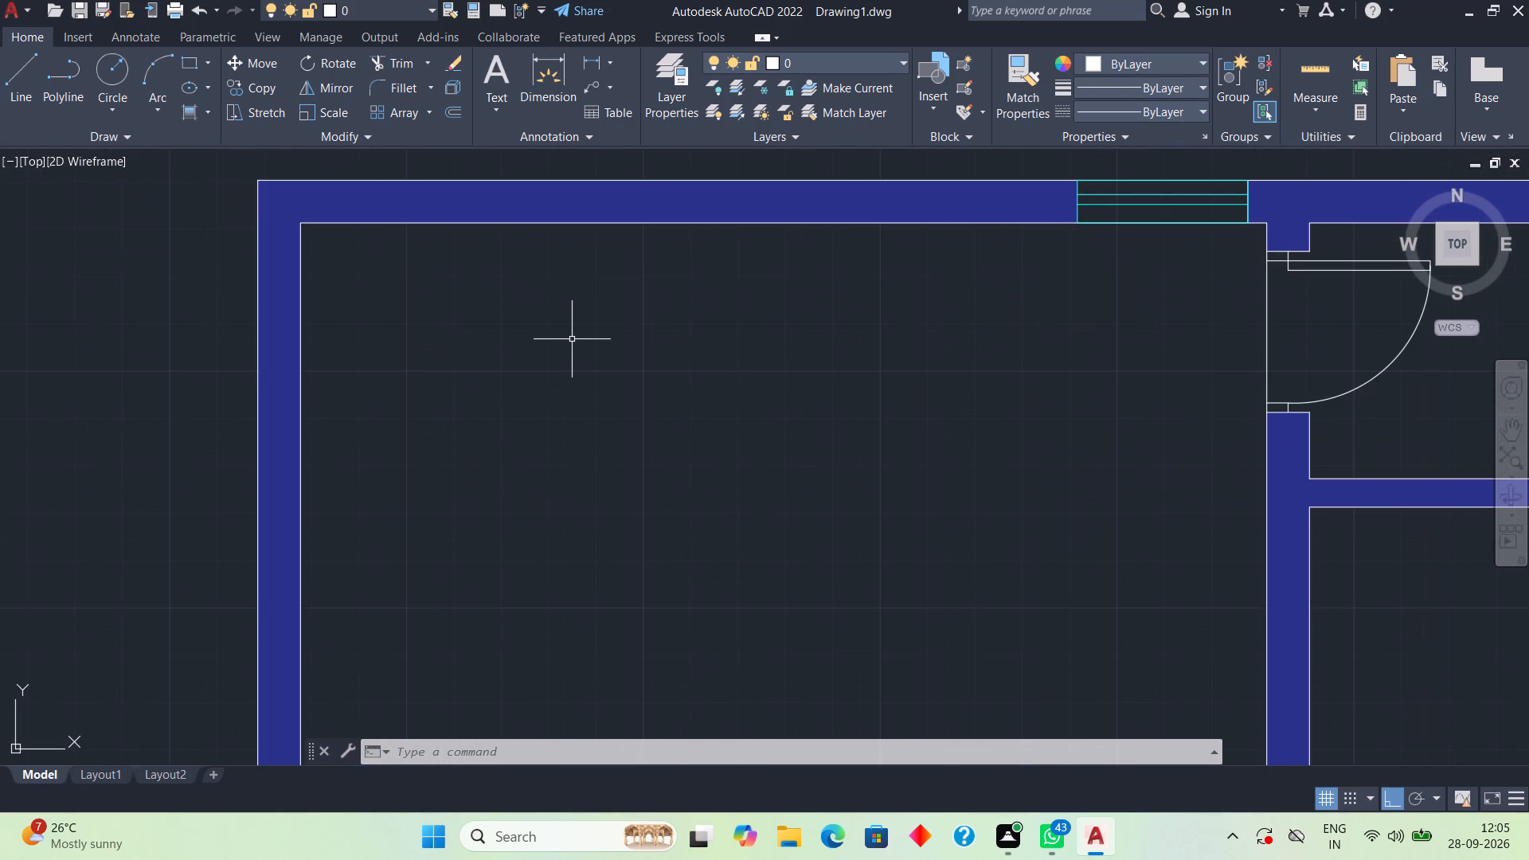
{"action": "type", "text": "re"}
{"action": "key", "text": "space"}
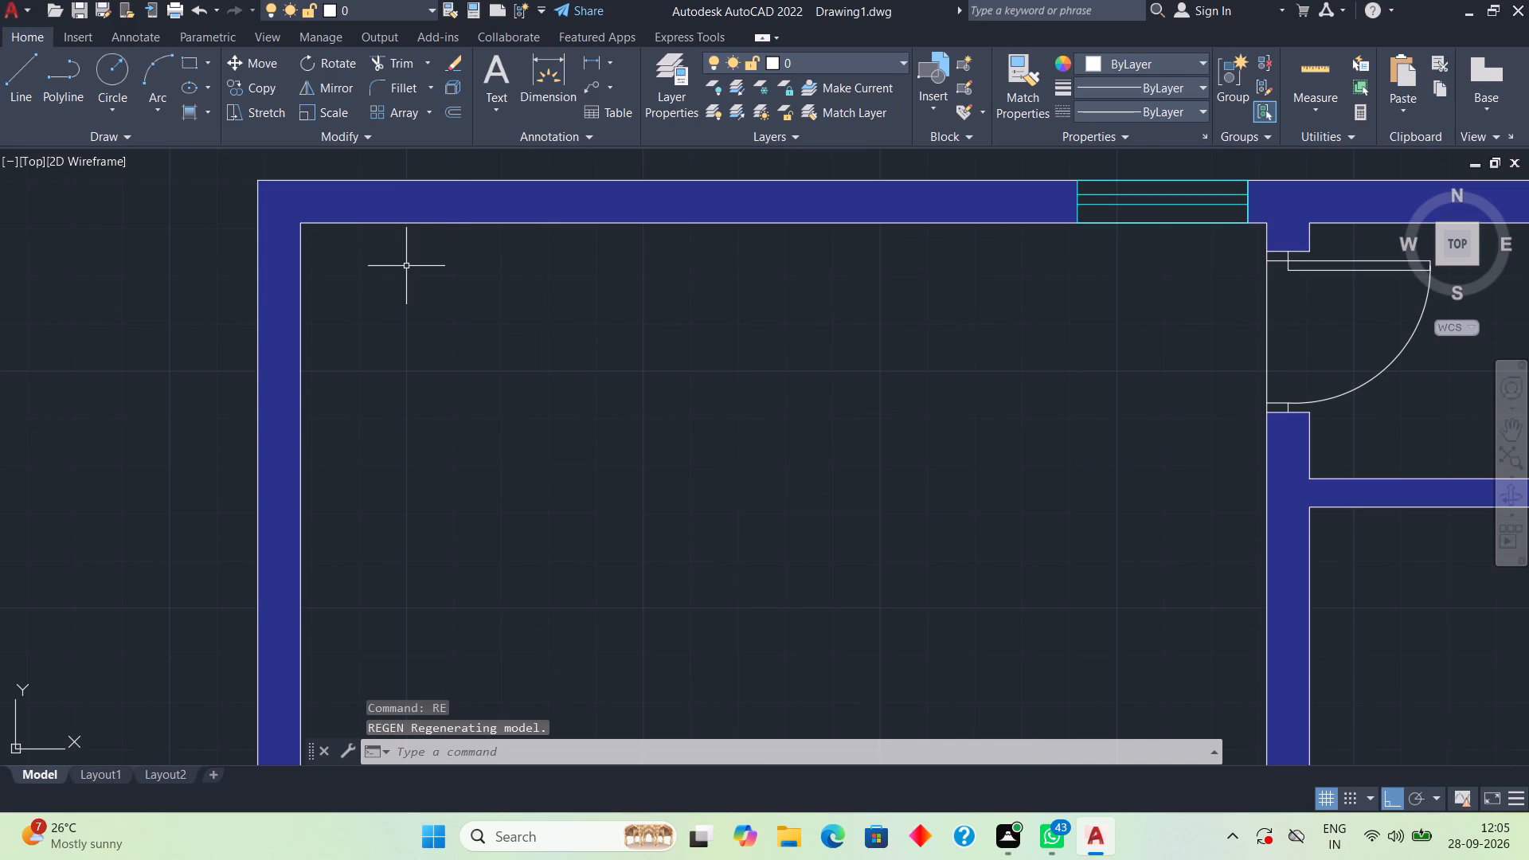
{"action": "type", "text": "rec"}
{"action": "key", "text": "space"}
{"action": "left_click", "coordinate": [373, 225]}
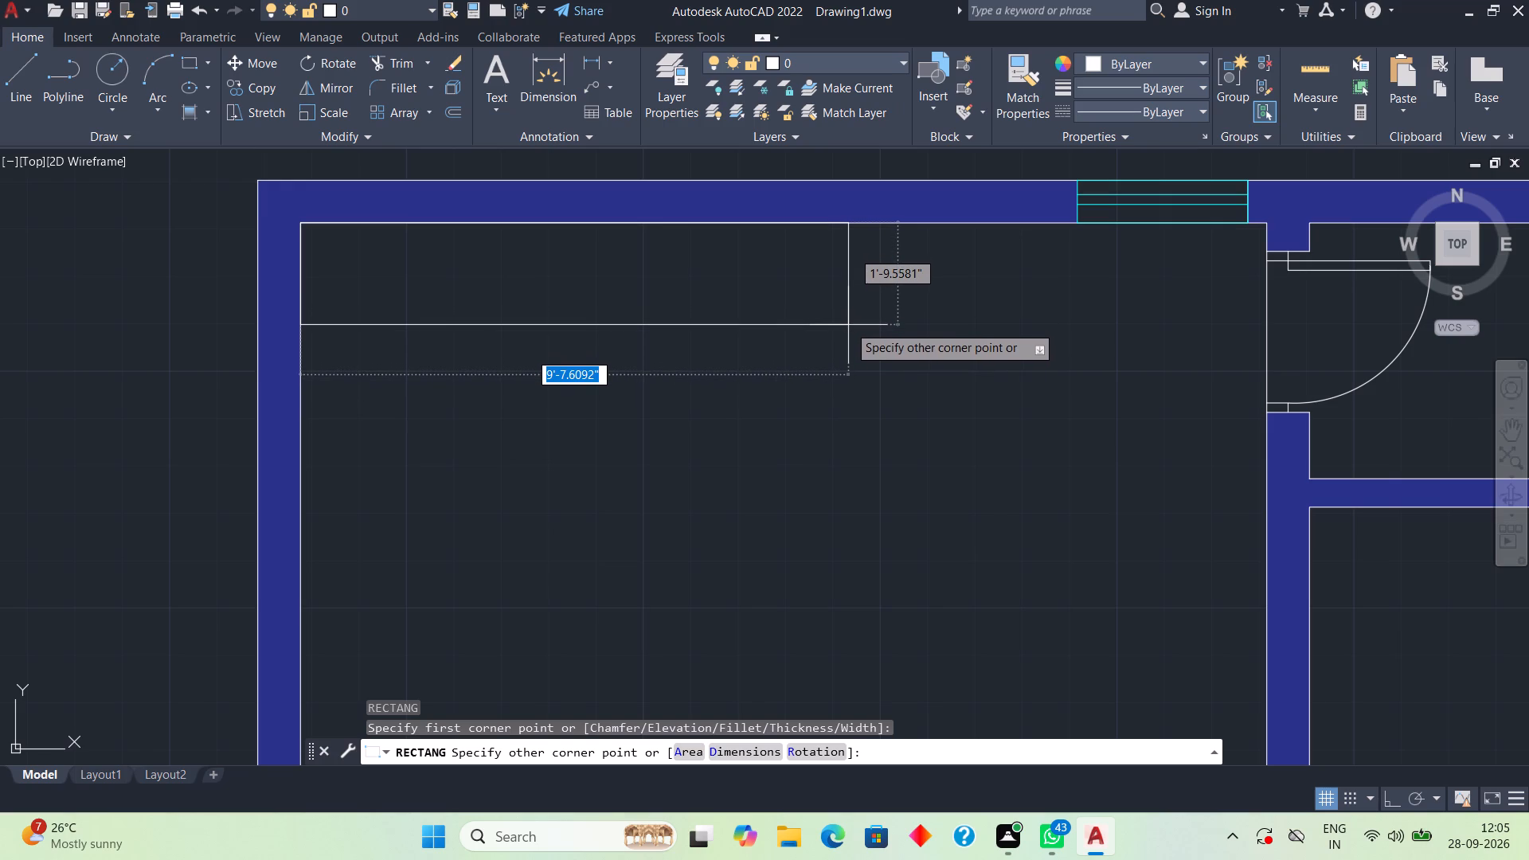
{"action": "left_click", "coordinate": [848, 325]}
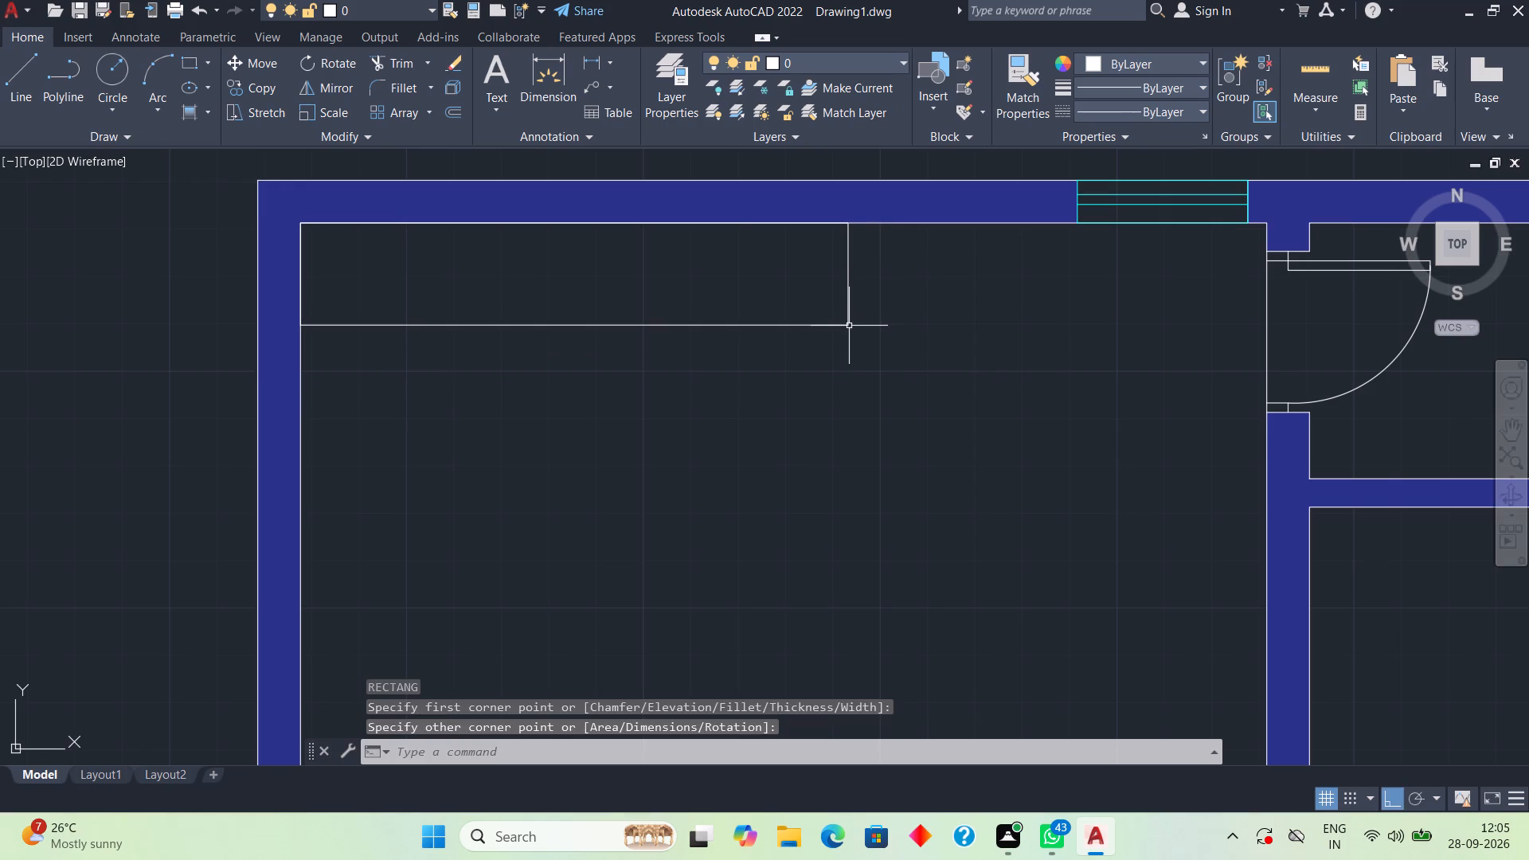
Move the rectangle on the northwest room's north wall about 2'-4" east along the wall.
{"action": "left_click", "coordinate": [851, 326]}
{"action": "left_click", "coordinate": [829, 317]}
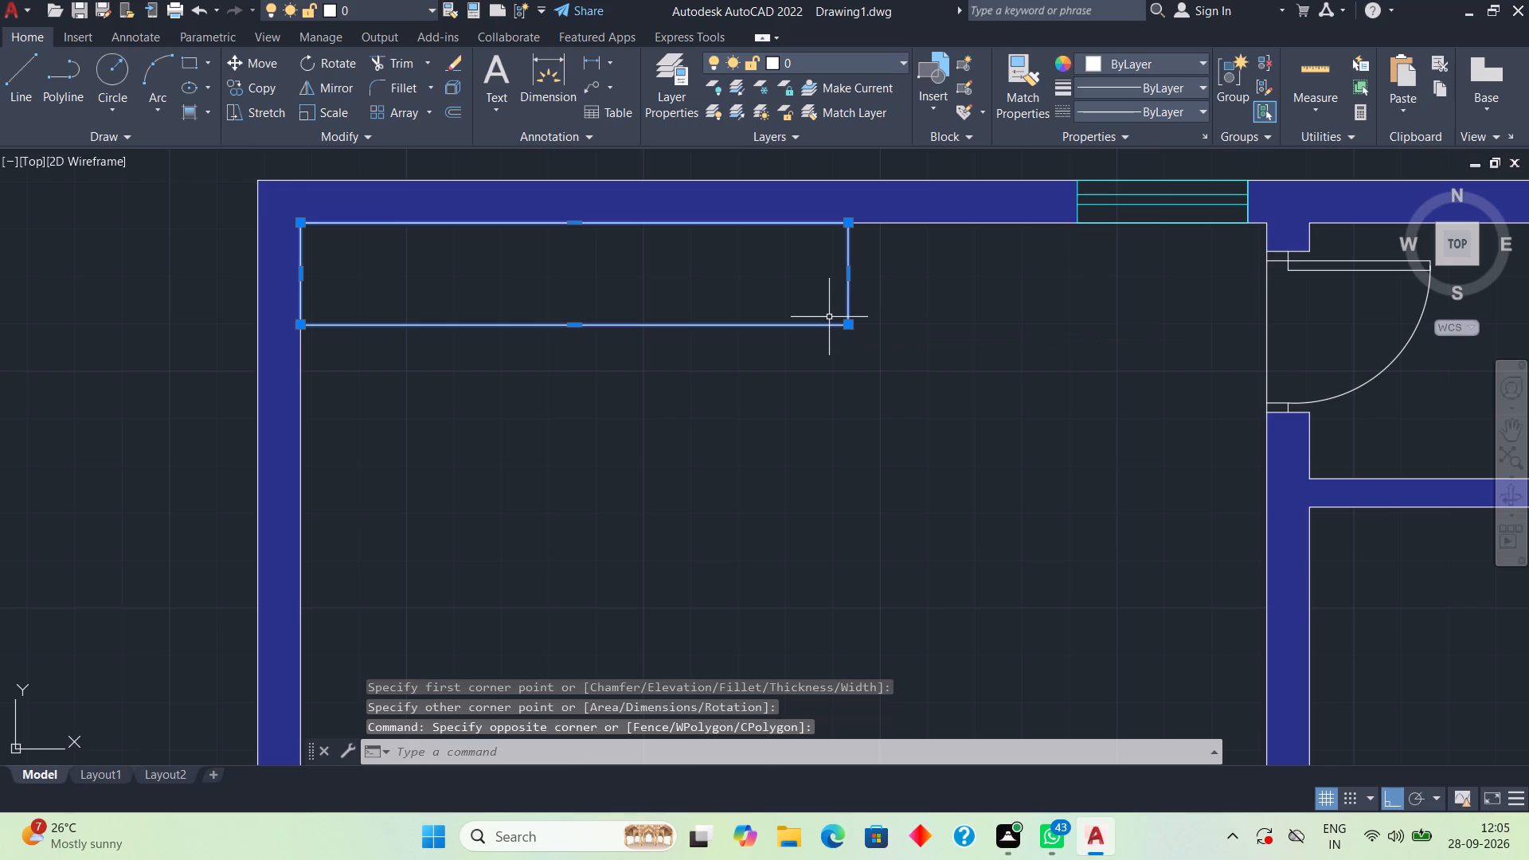
{"action": "key", "text": "m"}
{"action": "key", "text": "space"}
{"action": "left_click", "coordinate": [847, 327]}
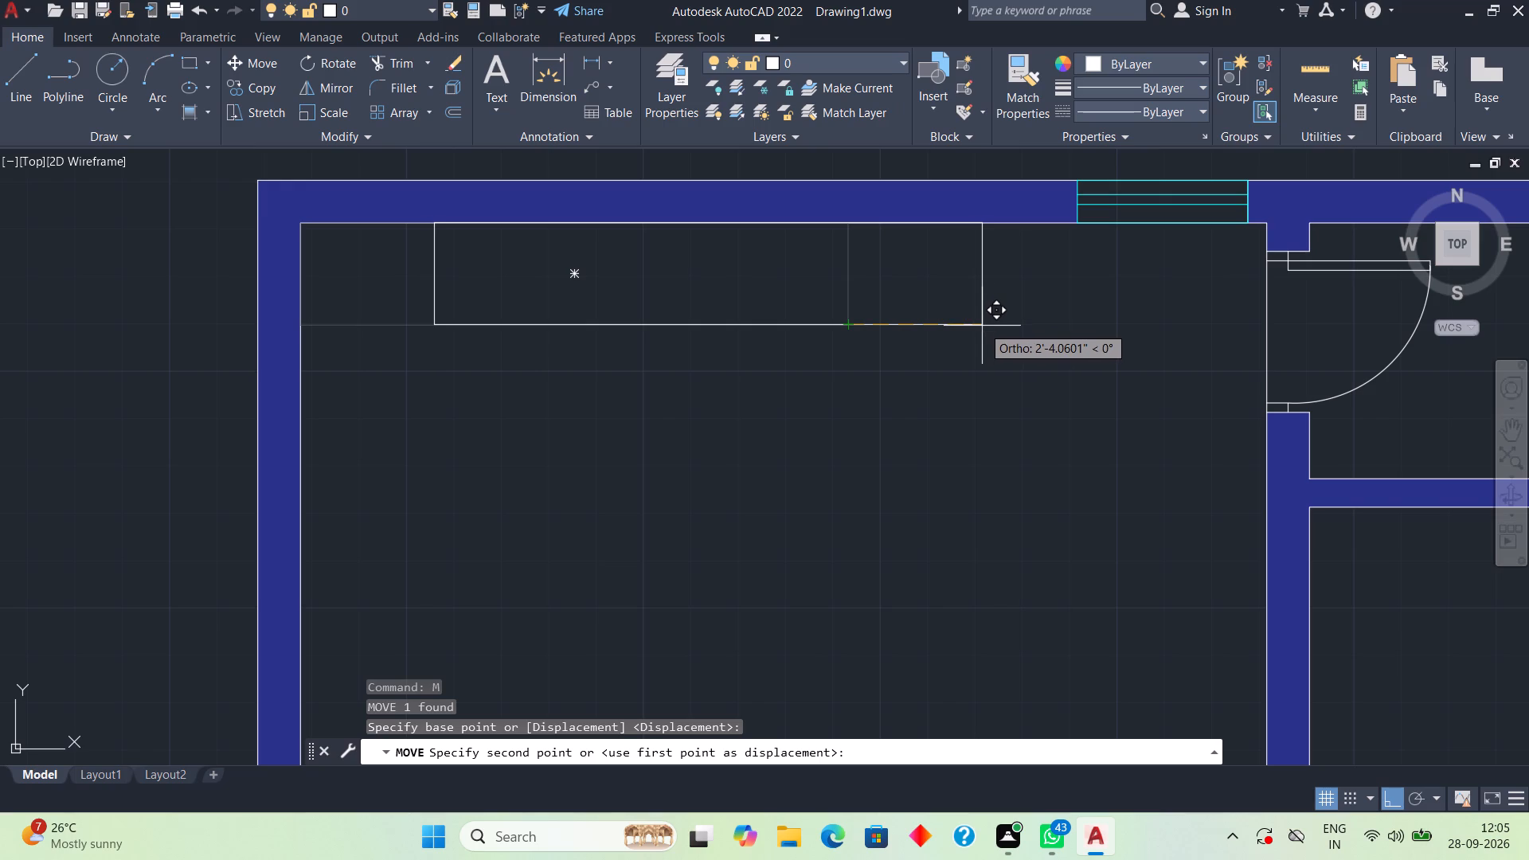
{"action": "left_click", "coordinate": [982, 326]}
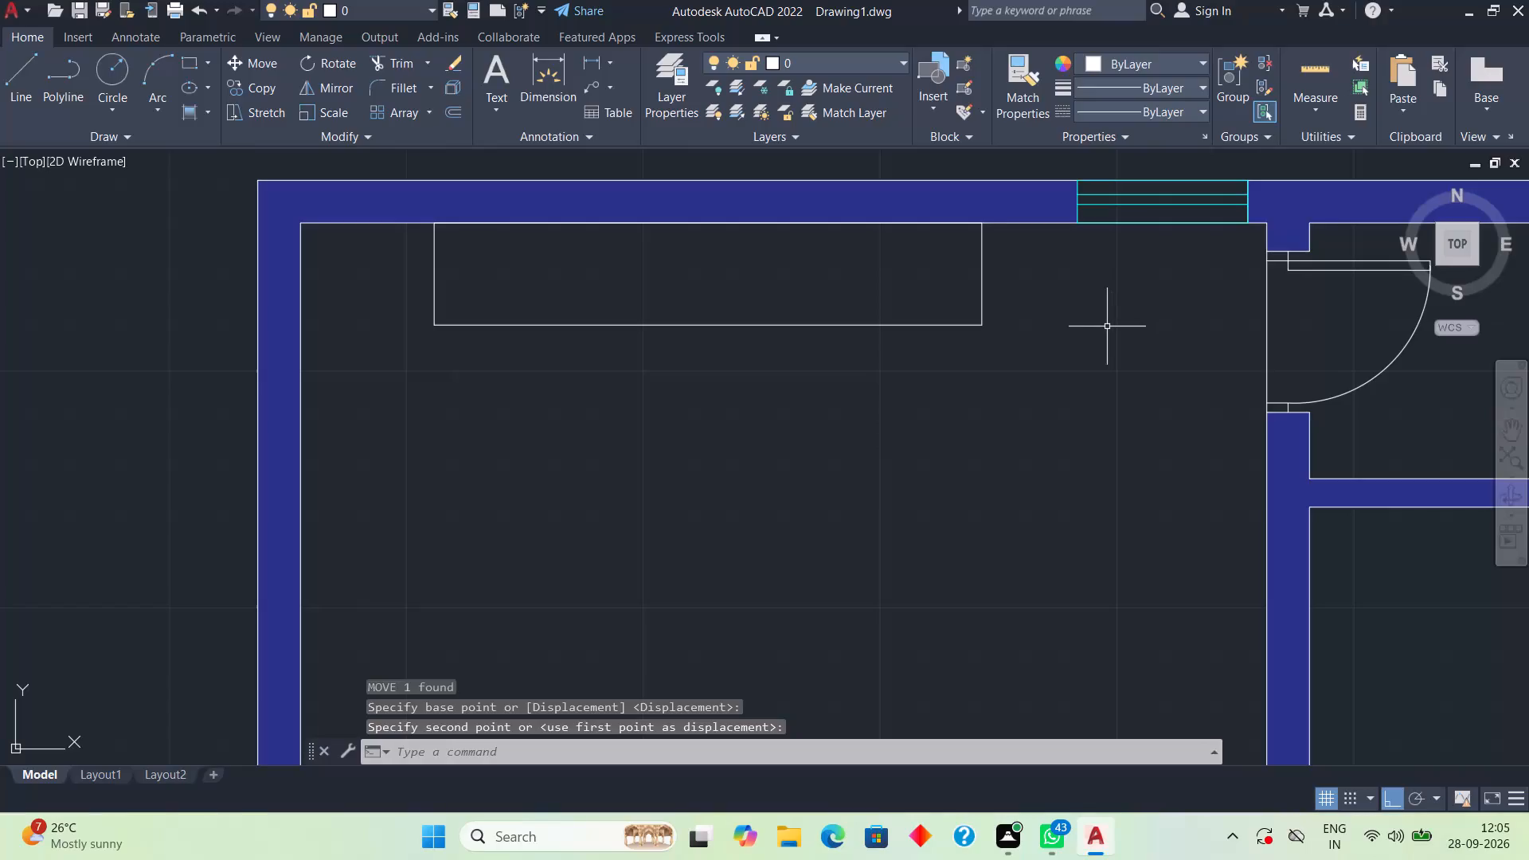
Draw a rectangle about 6'-8" by 1'-3" near the north wall of the east room below the small northeast room.
{"action": "scroll", "coordinate": [1106, 328], "scroll_direction": "down", "scroll_amount": 2}
{"action": "scroll", "coordinate": [972, 366], "scroll_direction": "down", "scroll_amount": 1}
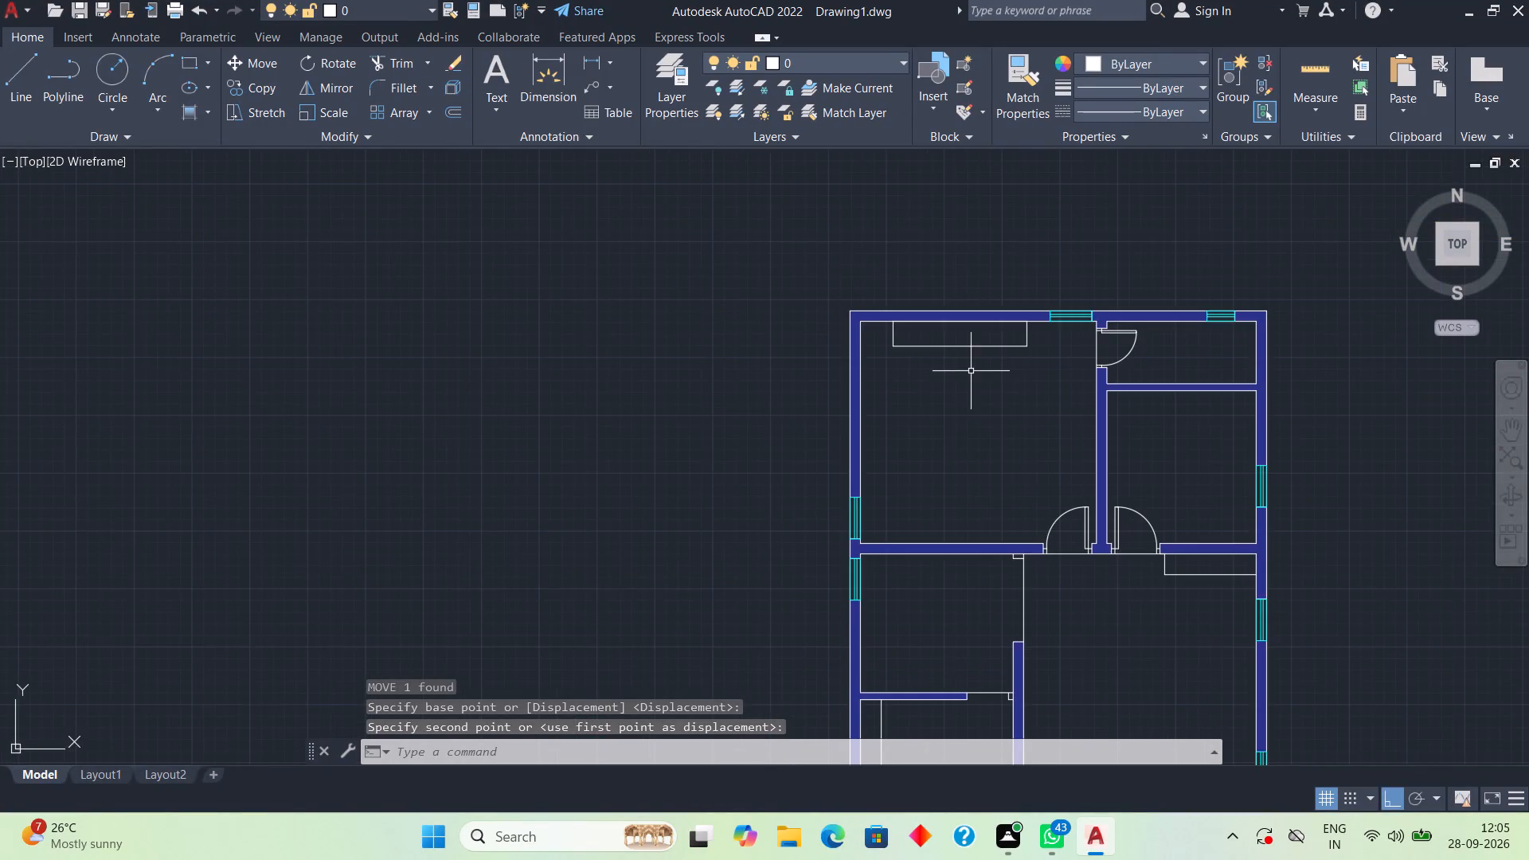
{"action": "middle_click_drag", "start_coordinate": [971, 371], "coordinate": [937, 264]}
{"action": "middle_click_drag", "start_coordinate": [1007, 399], "coordinate": [890, 400]}
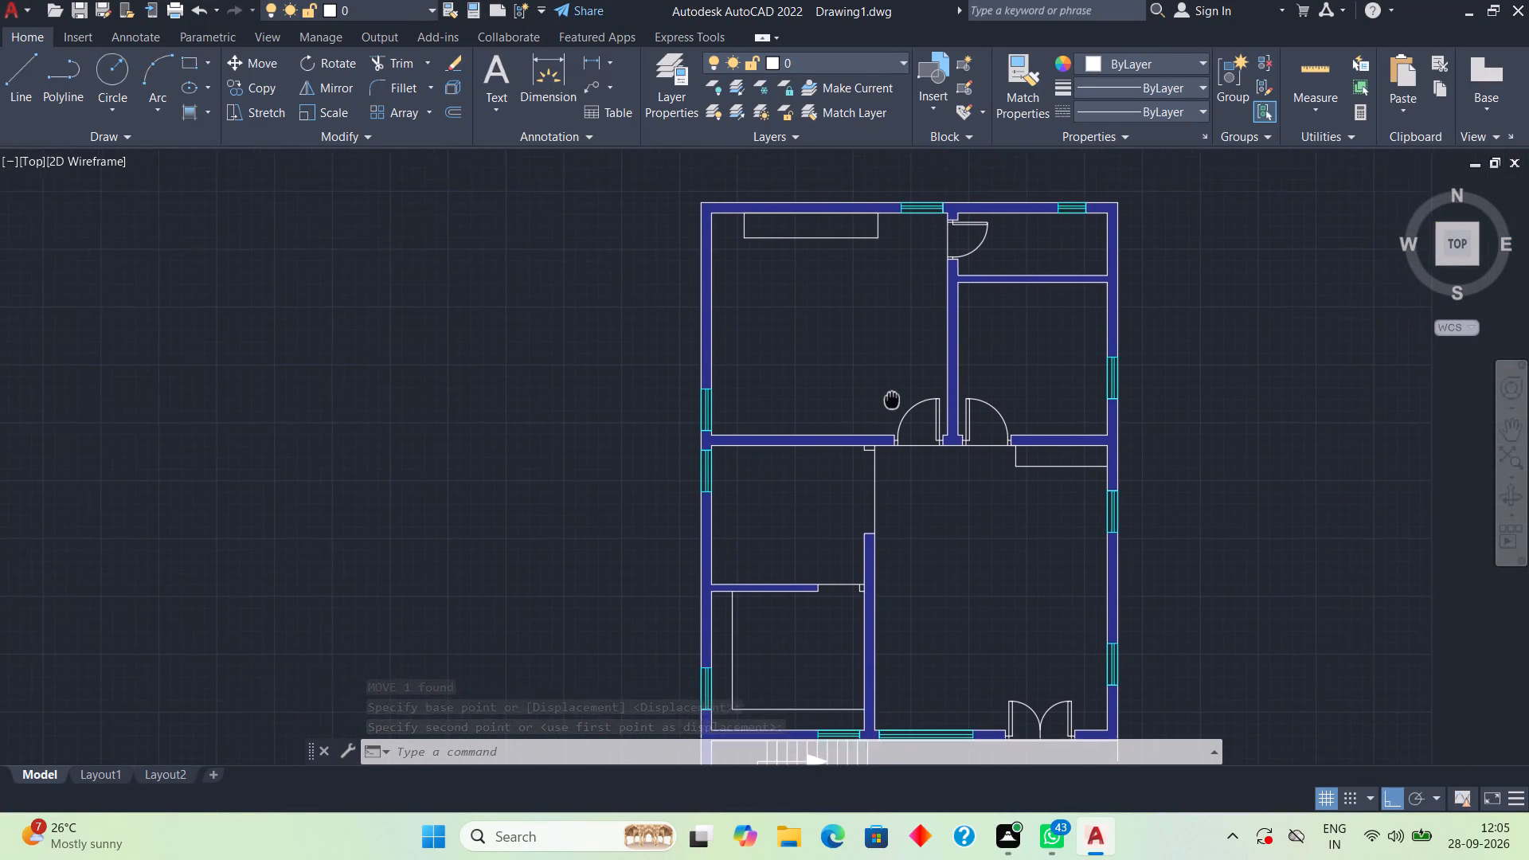
{"action": "middle_click_drag", "start_coordinate": [890, 400], "coordinate": [857, 427]}
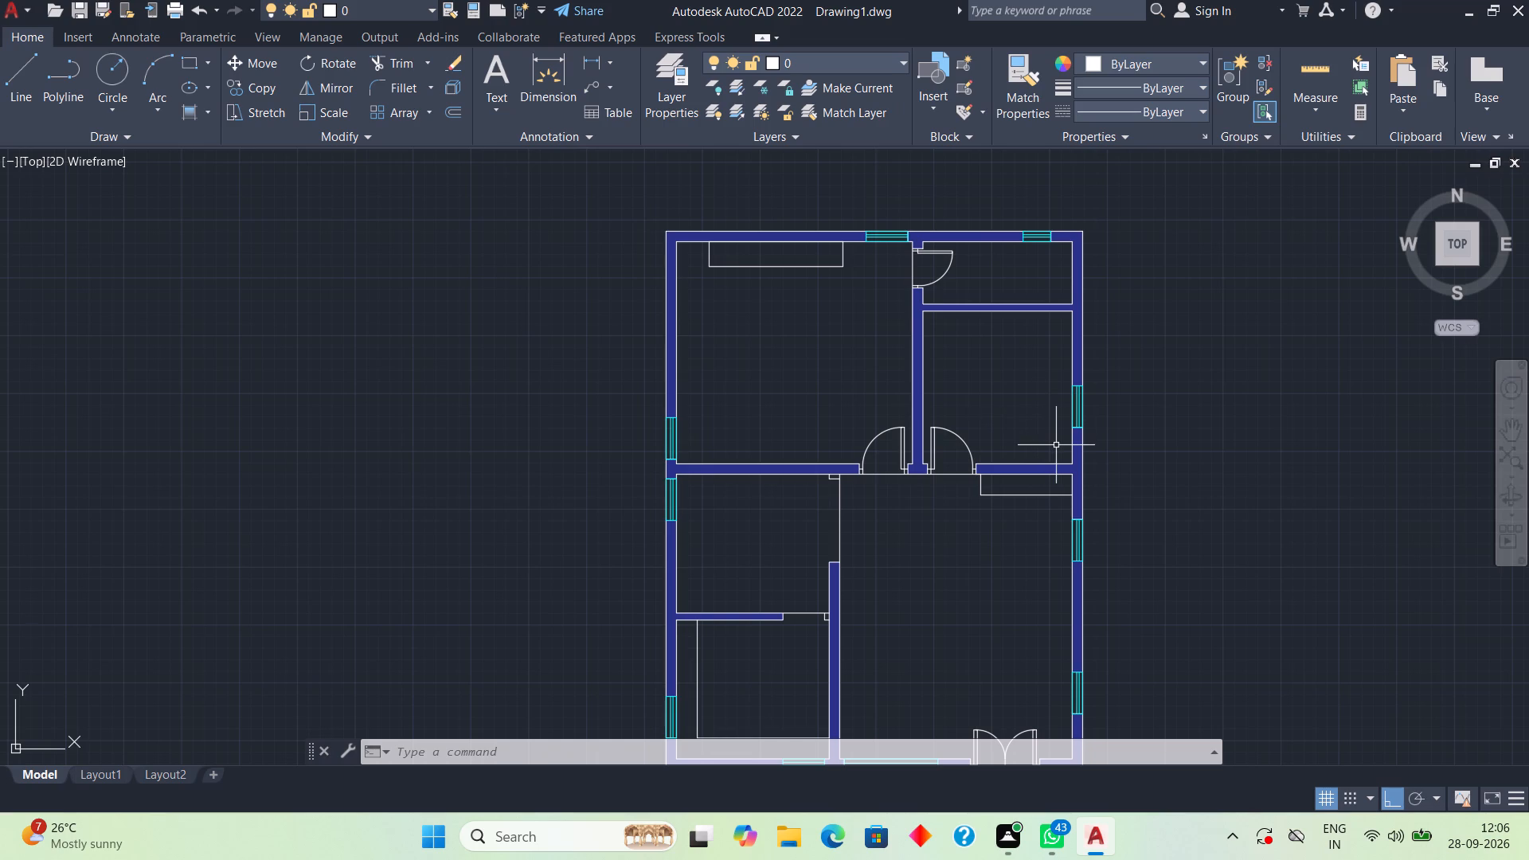
{"action": "scroll", "coordinate": [1031, 299], "scroll_direction": "up", "scroll_amount": 2}
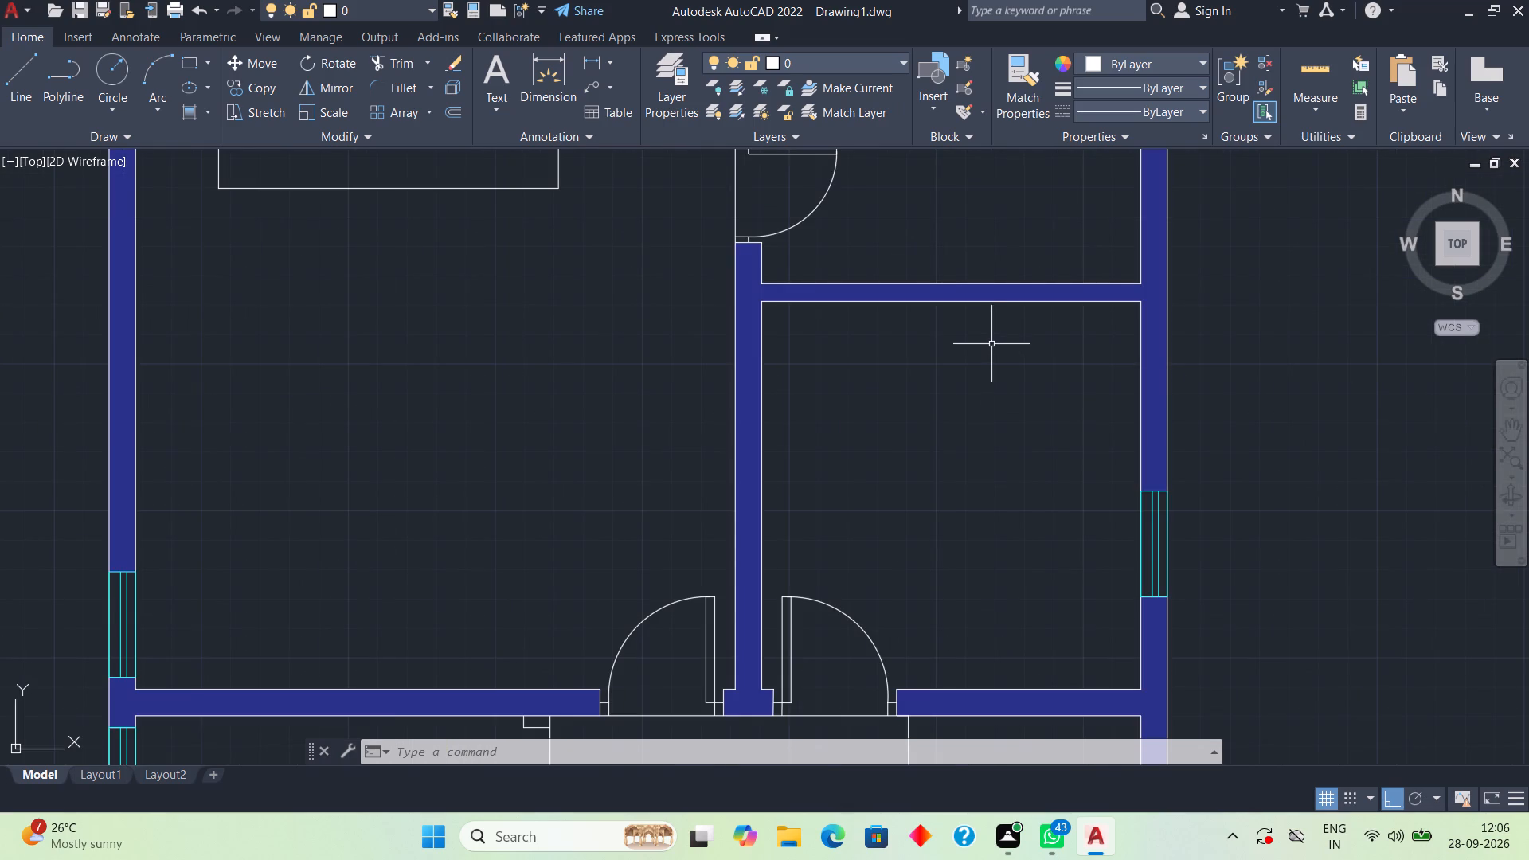
{"action": "key", "text": "r"}
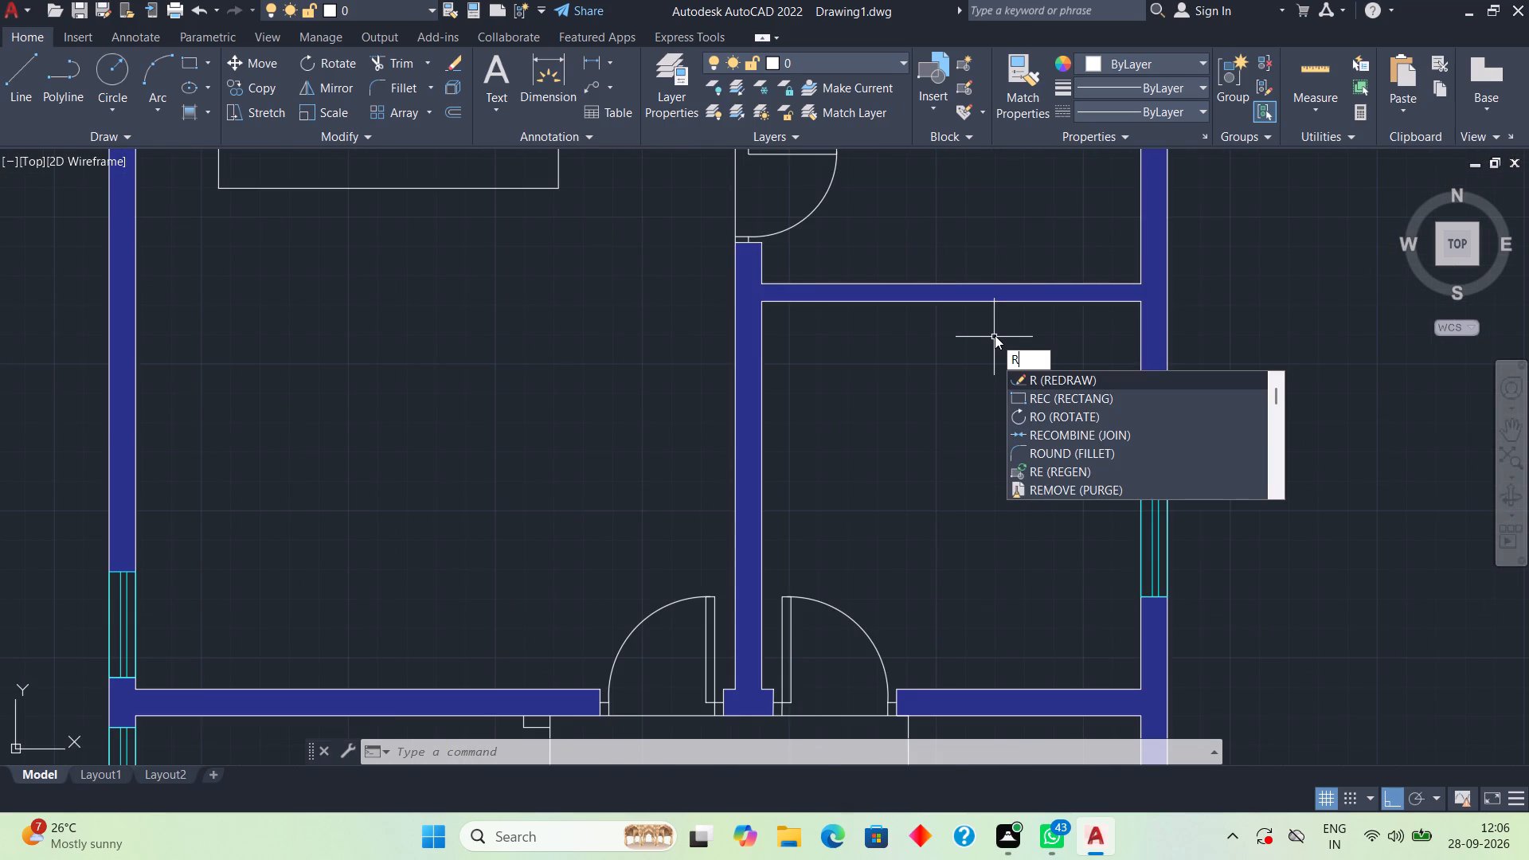
{"action": "key", "text": "e"}
{"action": "key", "text": "c"}
{"action": "key", "text": "space"}
{"action": "left_click", "coordinate": [820, 334]}
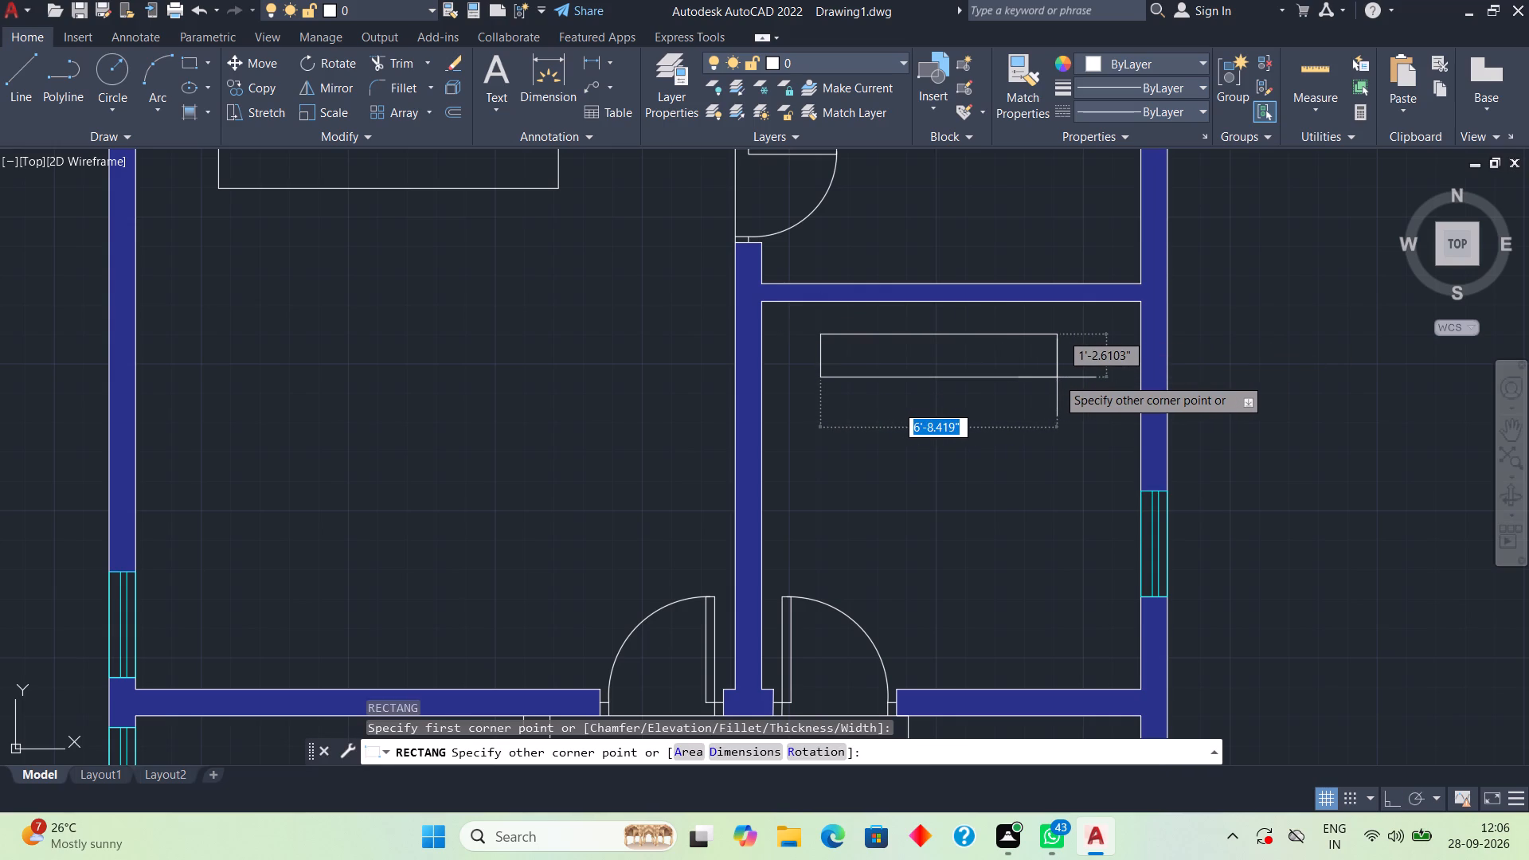
{"action": "left_click", "coordinate": [1057, 377]}
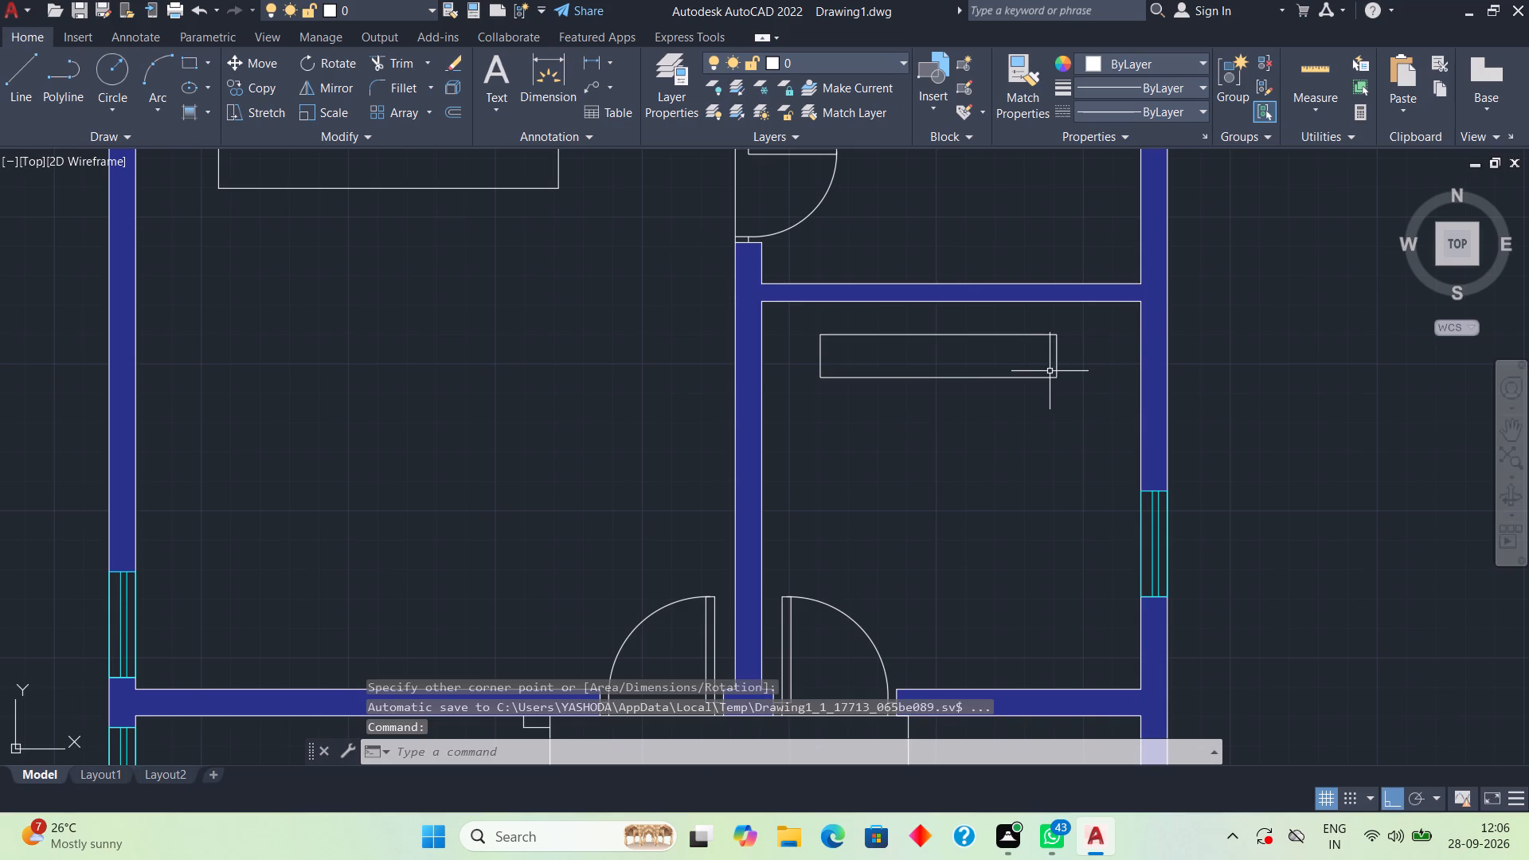
Move the new rectangle by its northeast corner into the east room's inner northeast corner.
{"action": "left_click", "coordinate": [1054, 368]}
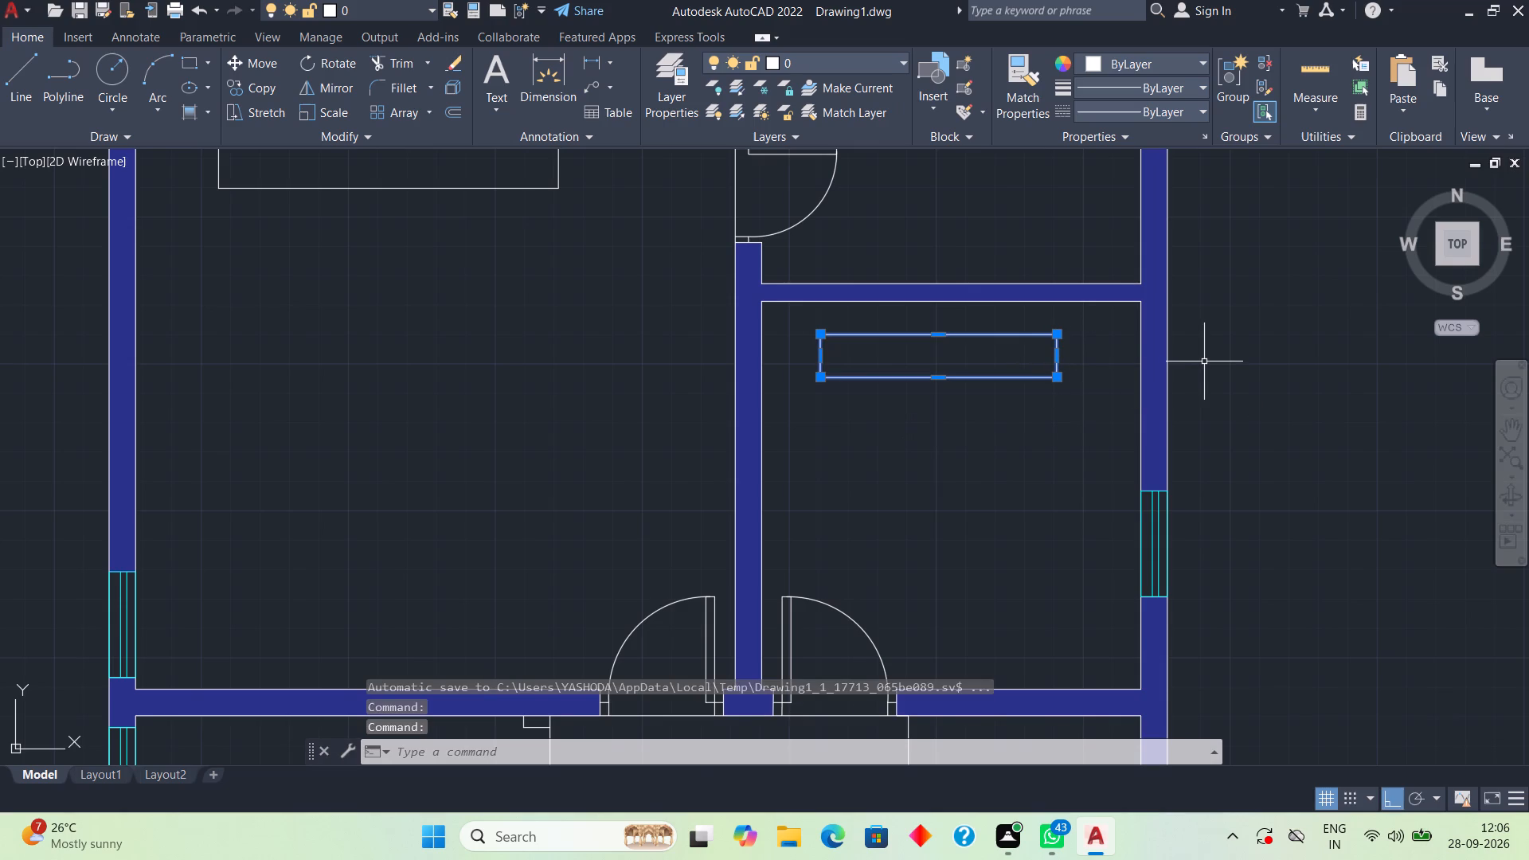
{"action": "key", "text": "m"}
{"action": "key", "text": "space"}
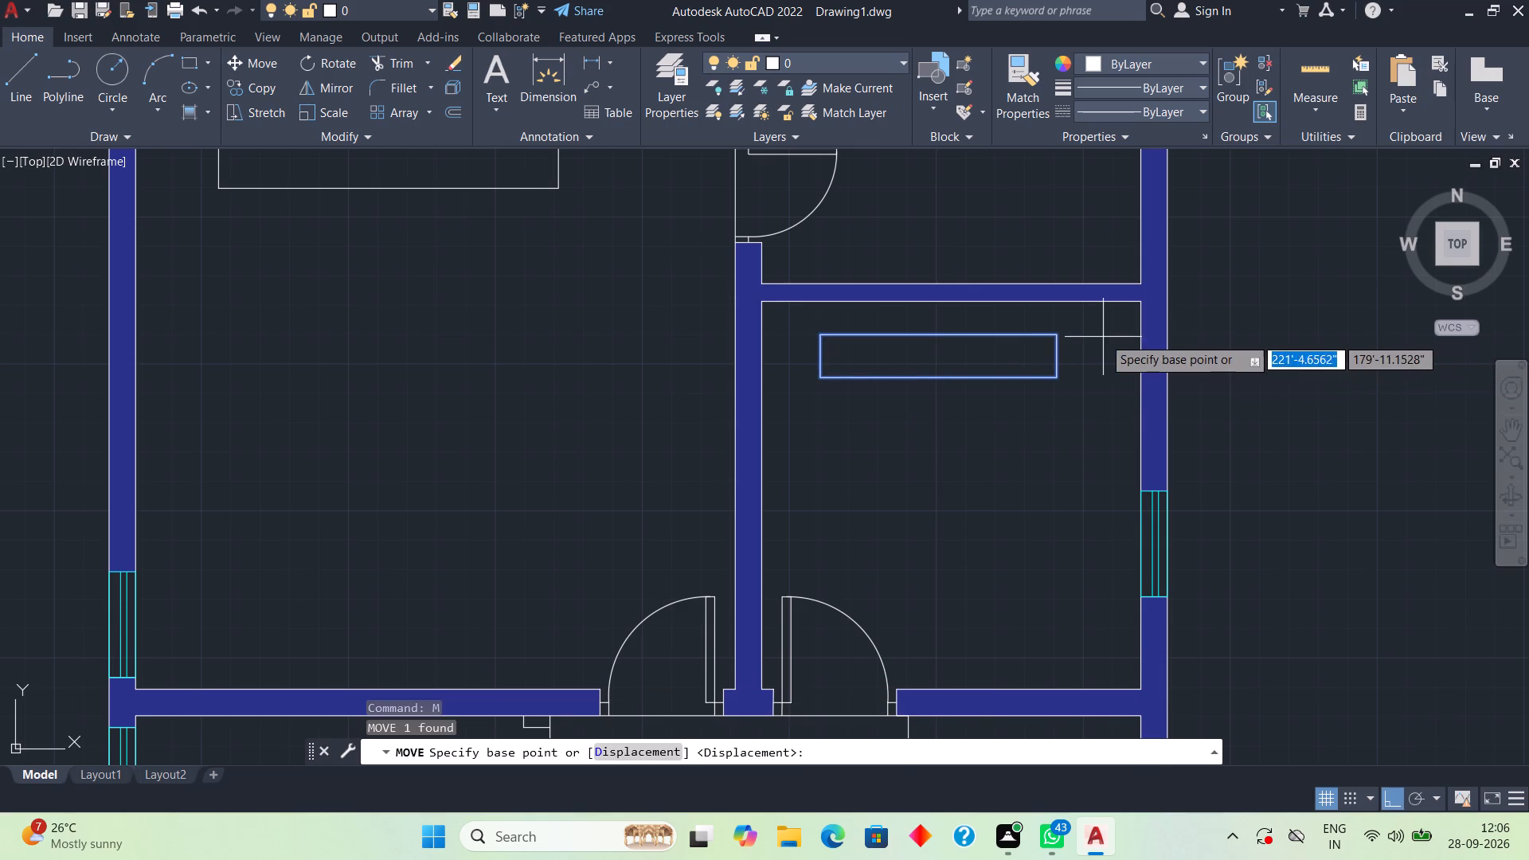
{"action": "left_click", "coordinate": [1058, 334]}
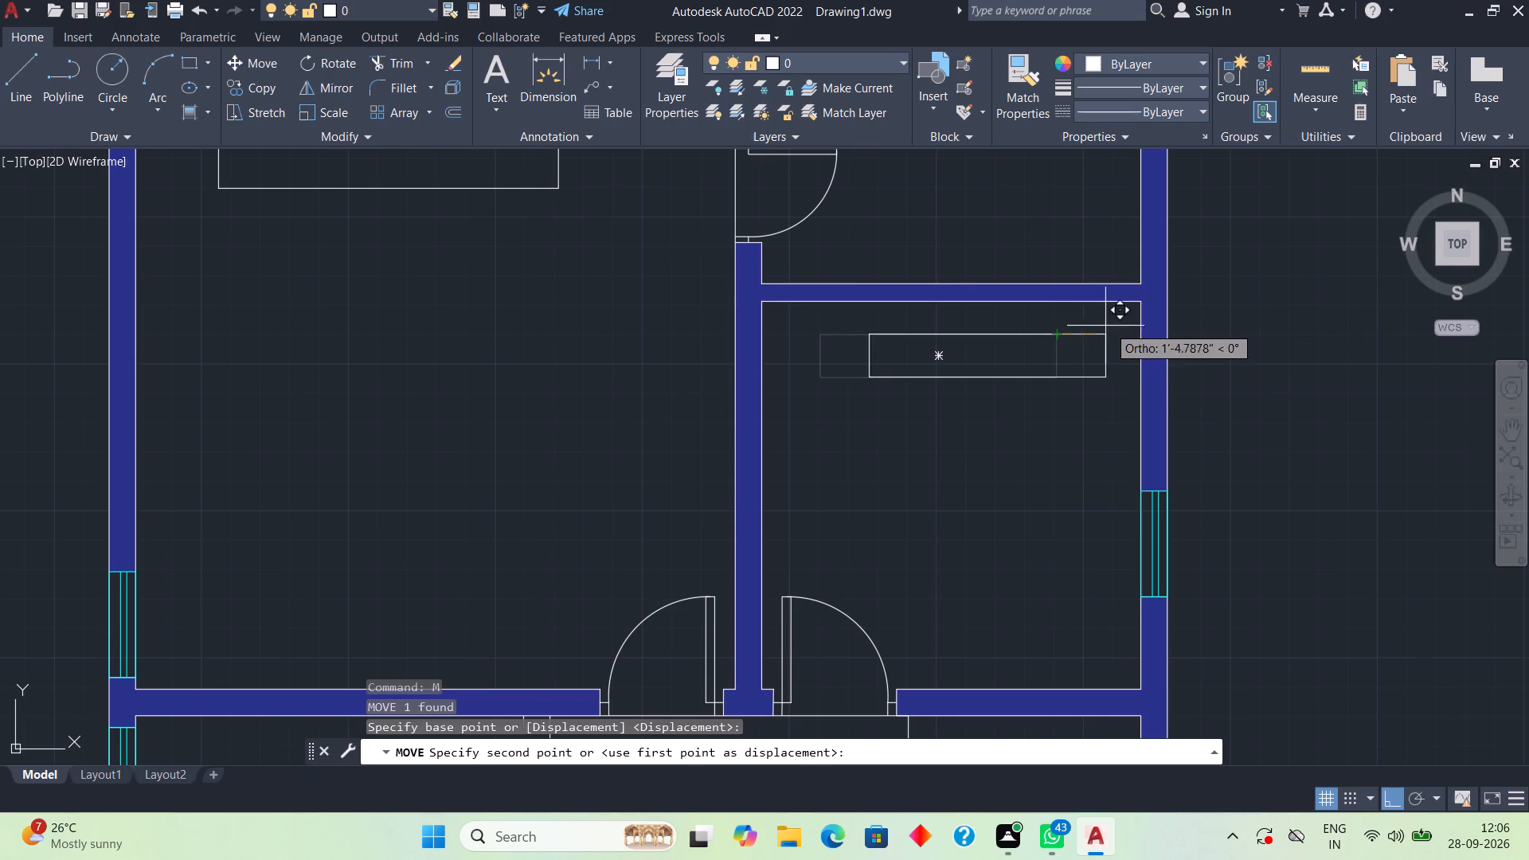
{"action": "left_click", "coordinate": [1134, 313]}
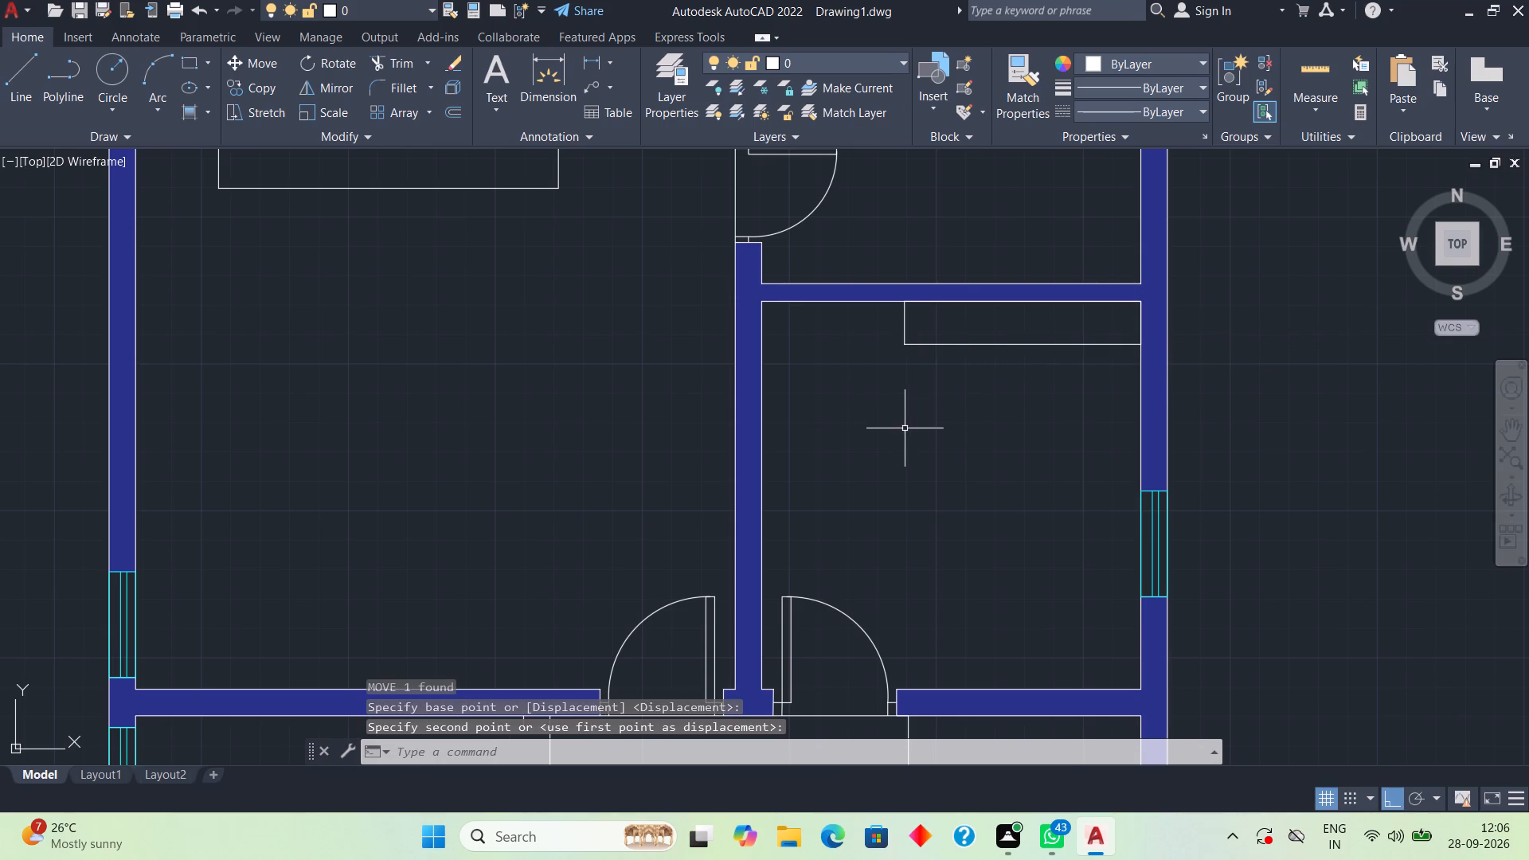
Insert the Dishwasher block from the Kitchens.dwg blocks in DesignCenter into the empty space east of the floor plan.
{"action": "scroll", "coordinate": [905, 428], "scroll_direction": "down", "scroll_amount": 1}
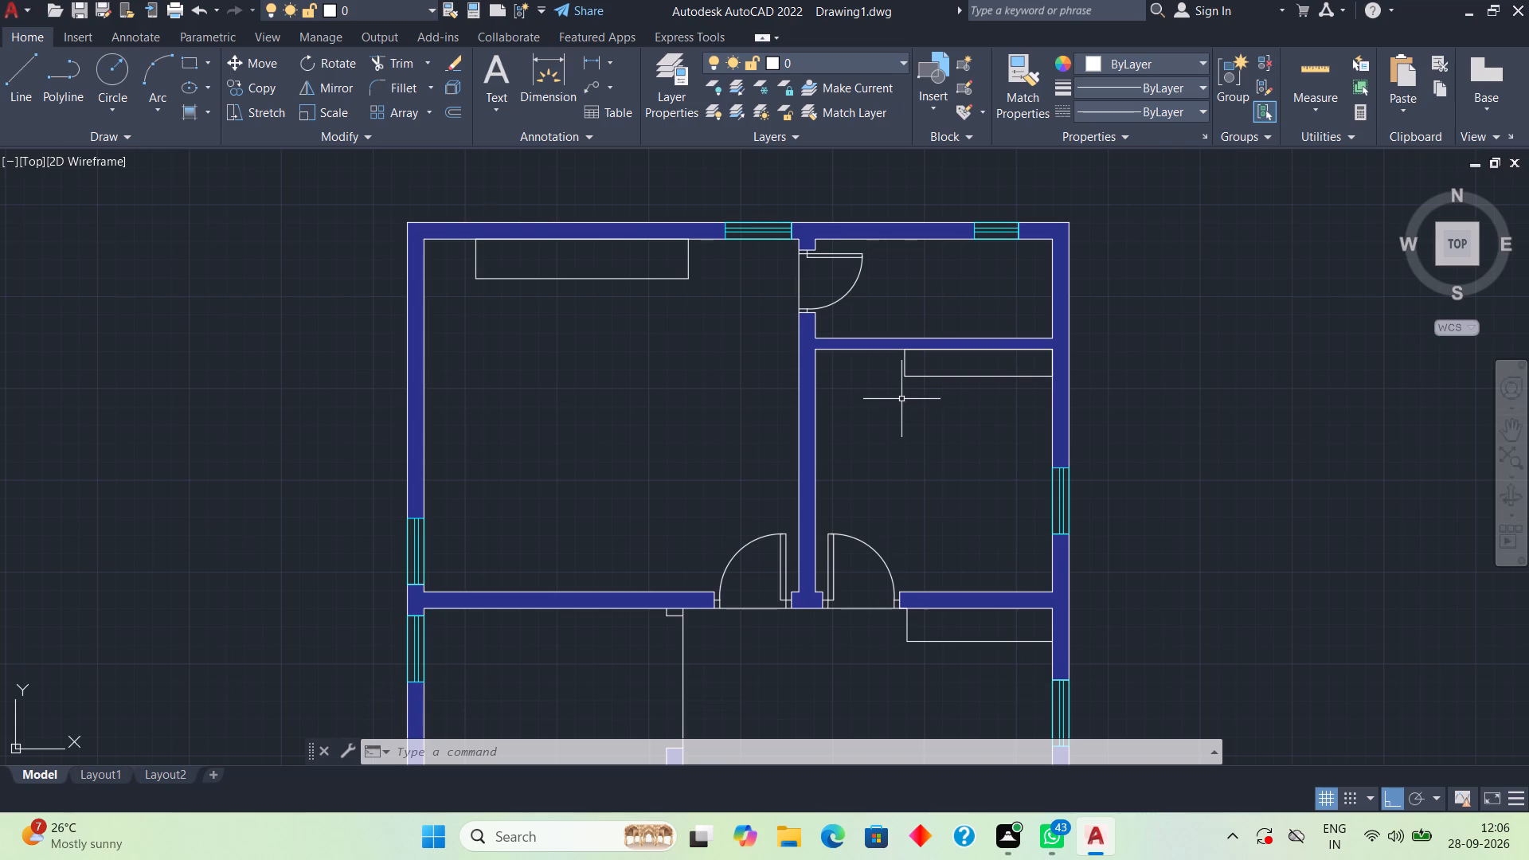
{"action": "middle_click_drag", "start_coordinate": [901, 400], "coordinate": [952, 287]}
{"action": "middle_click_drag", "start_coordinate": [990, 338], "coordinate": [984, 365]}
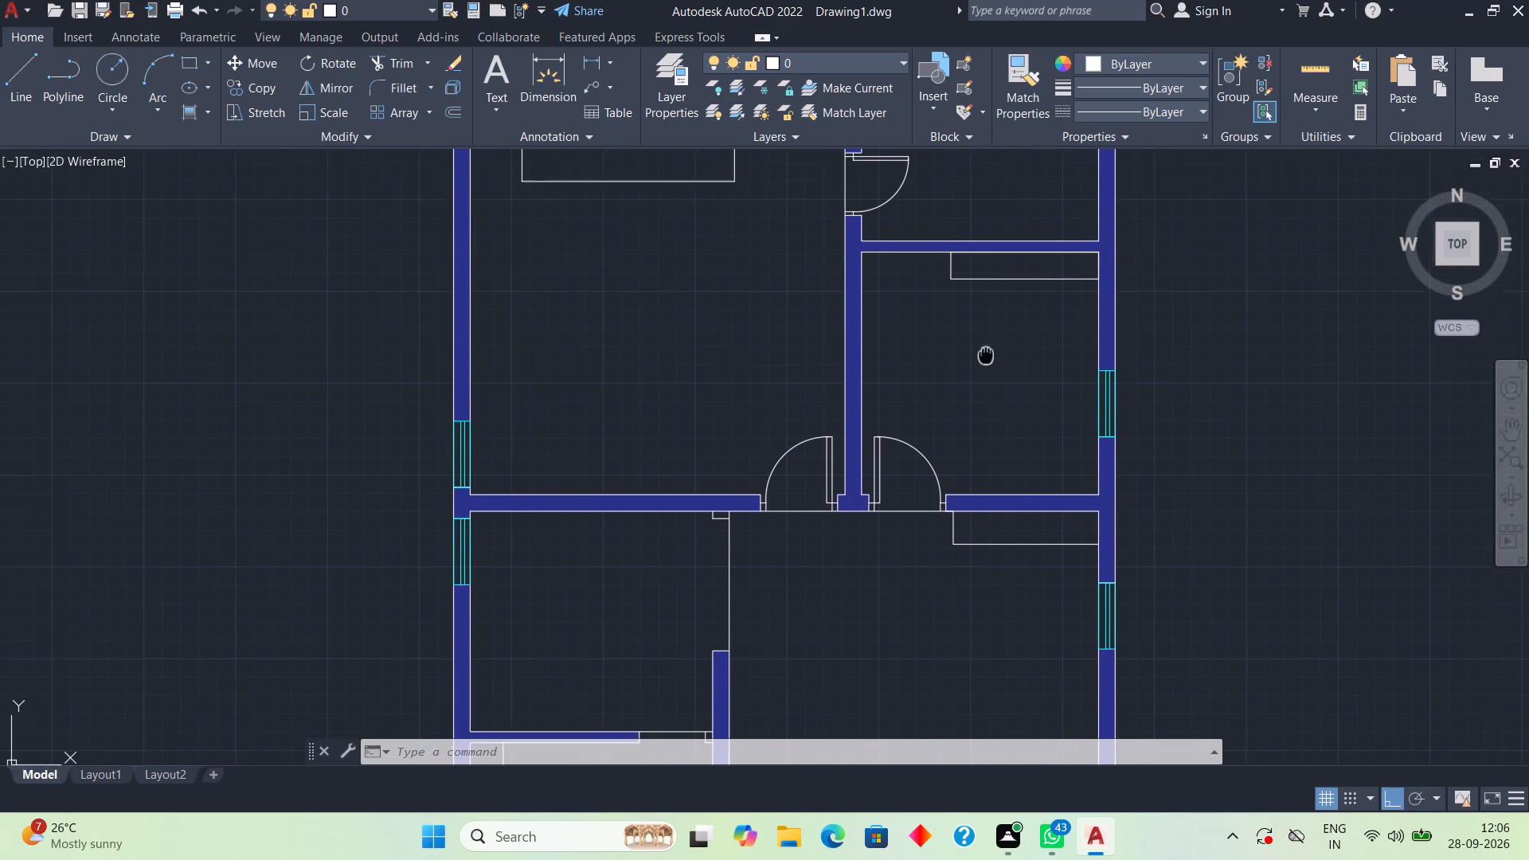
{"action": "middle_click_drag", "start_coordinate": [984, 365], "coordinate": [979, 384]}
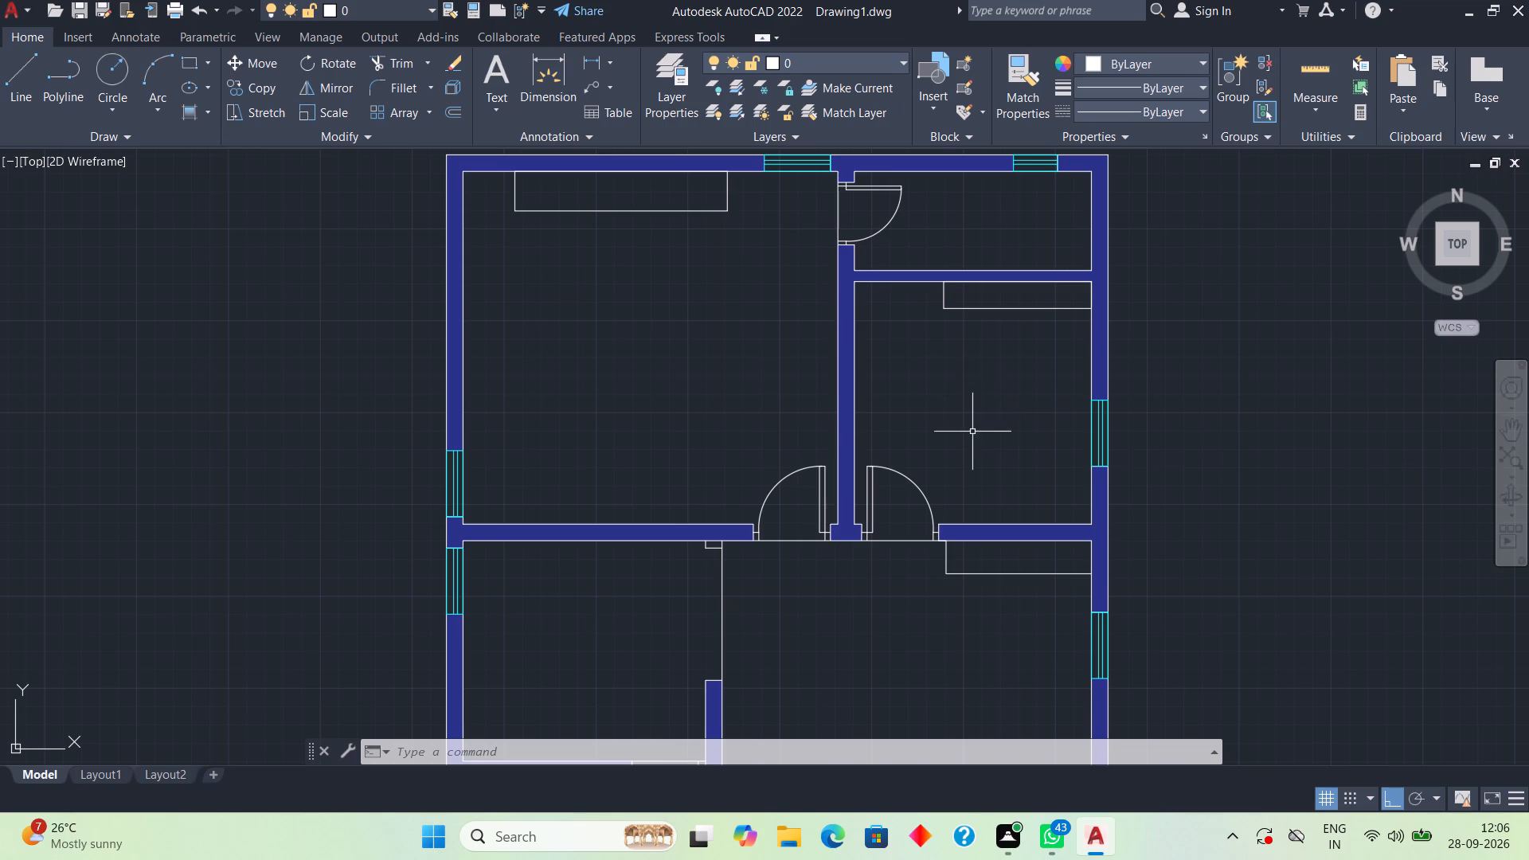
{"action": "middle_click_drag", "start_coordinate": [972, 432], "coordinate": [966, 292]}
{"action": "scroll", "coordinate": [966, 292], "scroll_direction": "down", "scroll_amount": 2}
{"action": "middle_click_drag", "start_coordinate": [960, 377], "coordinate": [958, 384]}
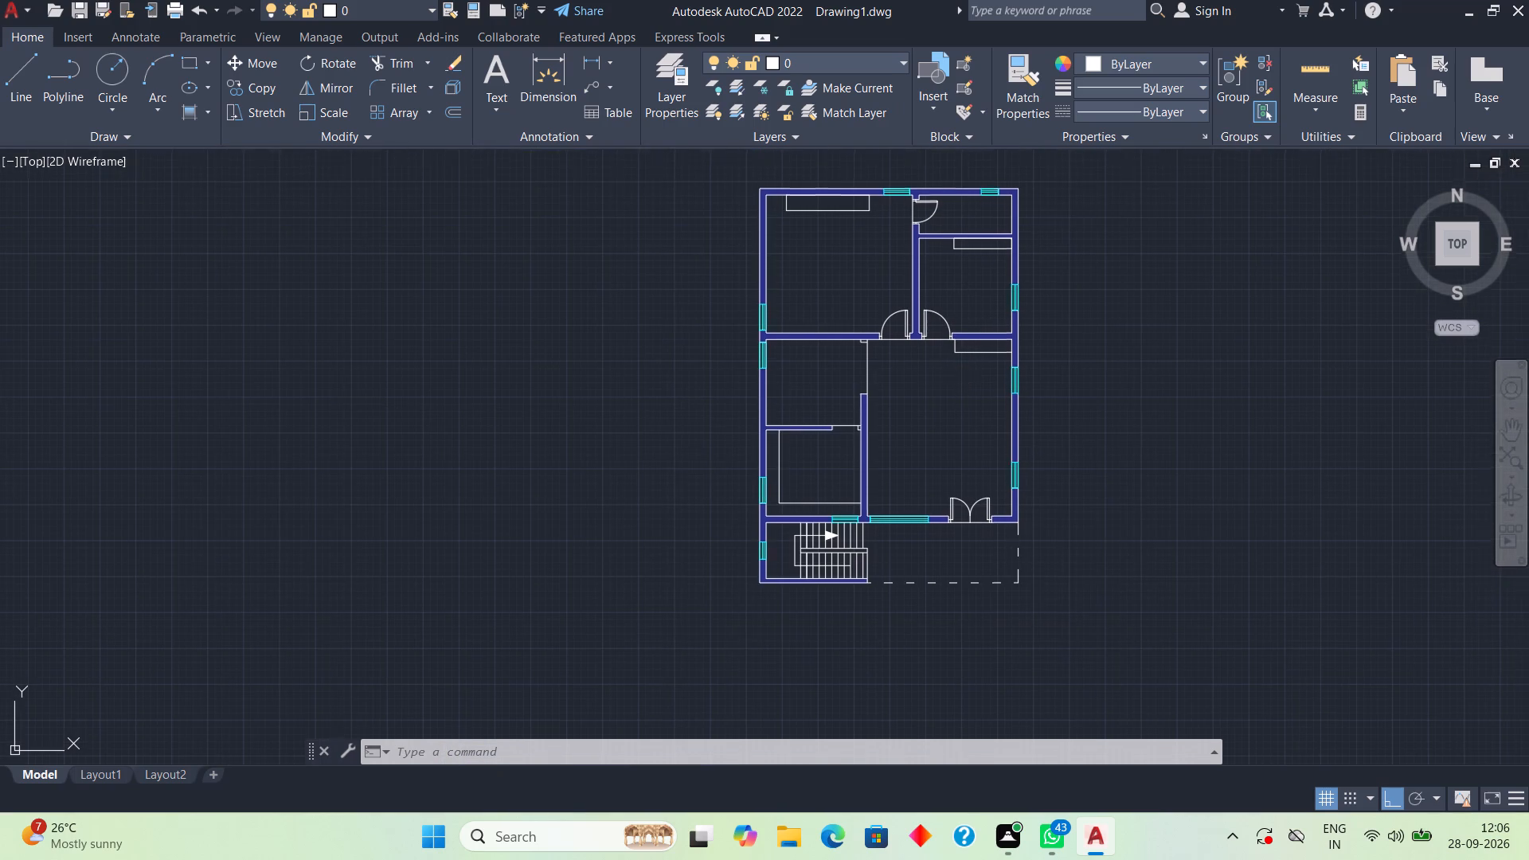
{"action": "middle_click_drag", "start_coordinate": [958, 384], "coordinate": [943, 446]}
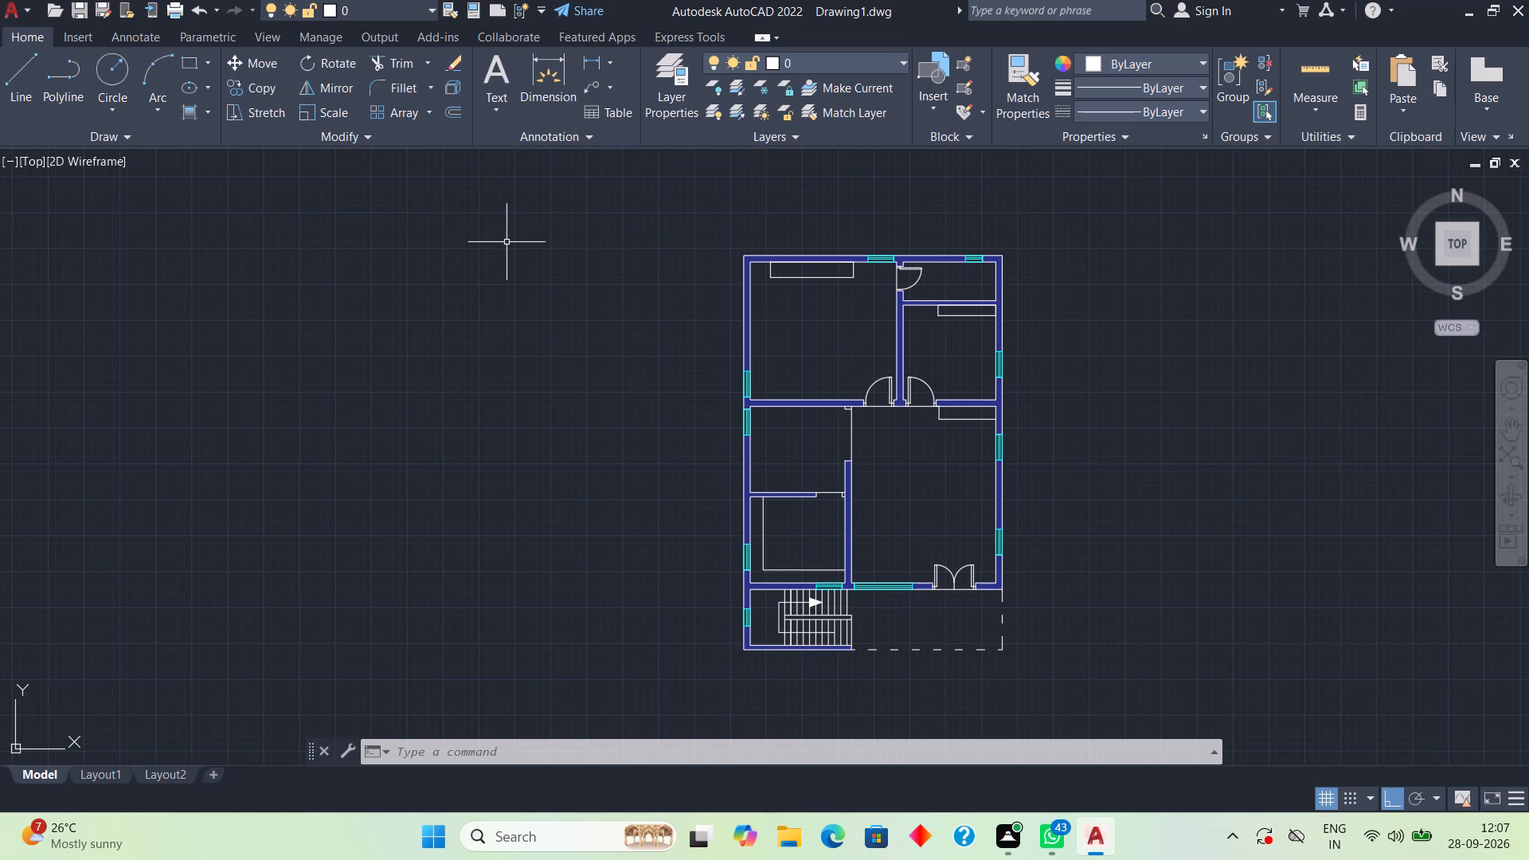
{"action": "key", "text": "ctrl+2"}
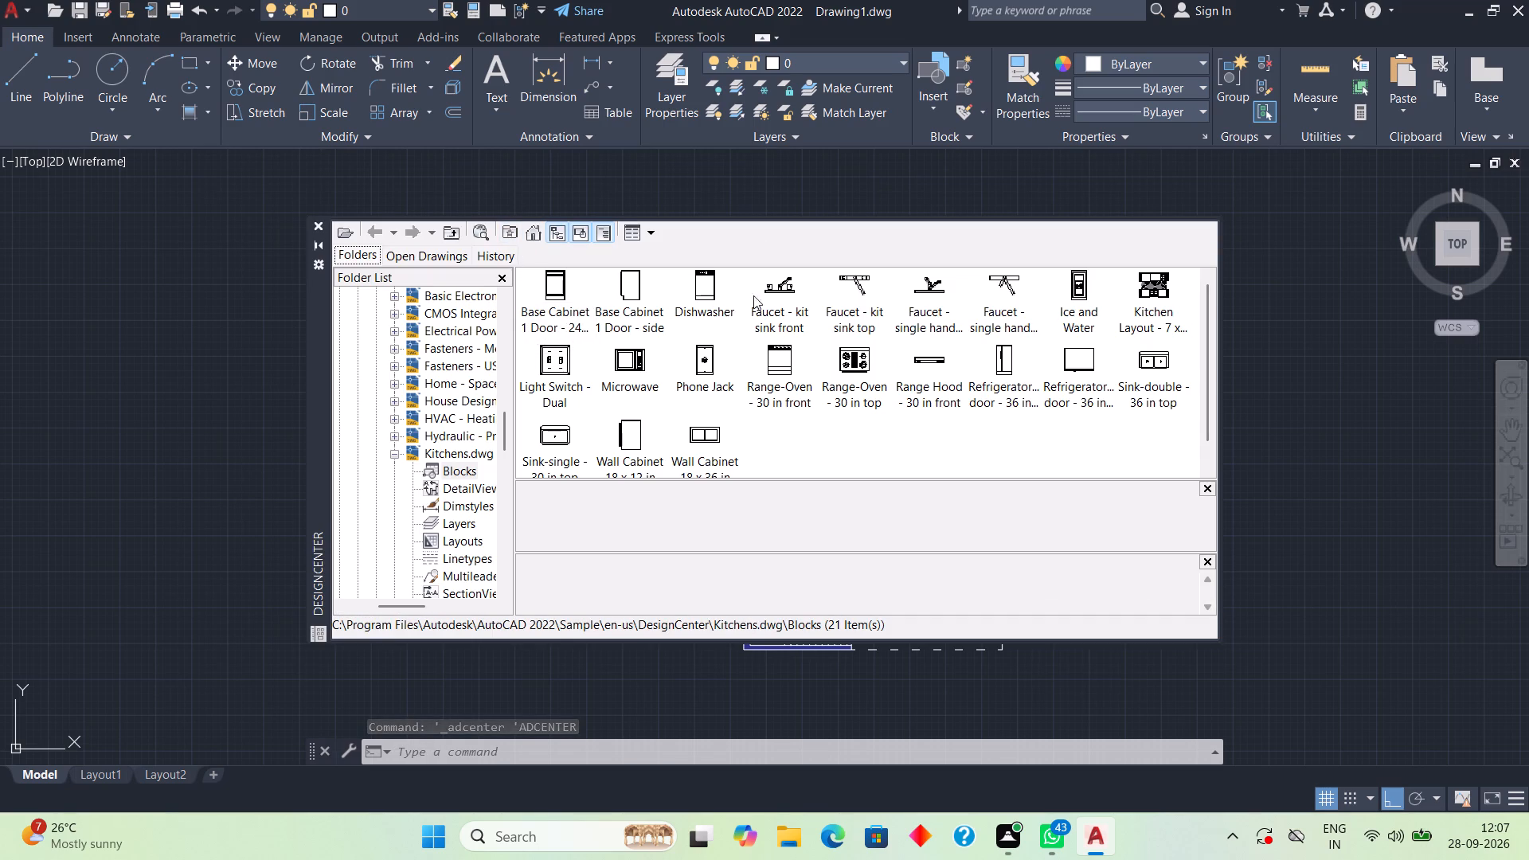
{"action": "left_click", "coordinate": [701, 295]}
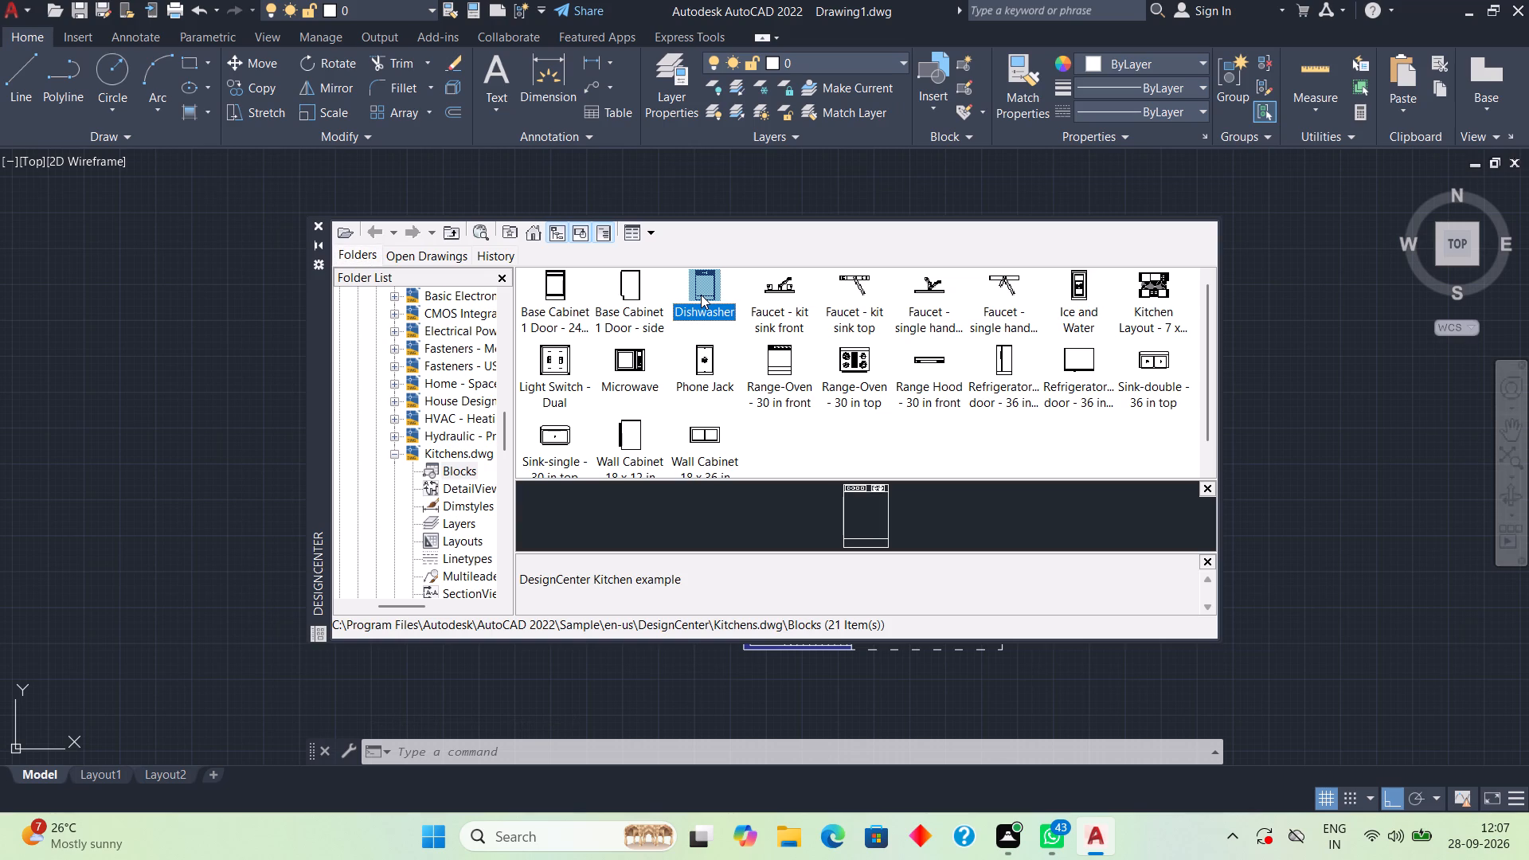
{"action": "left_click_drag", "start_coordinate": [701, 295], "coordinate": [1265, 399]}
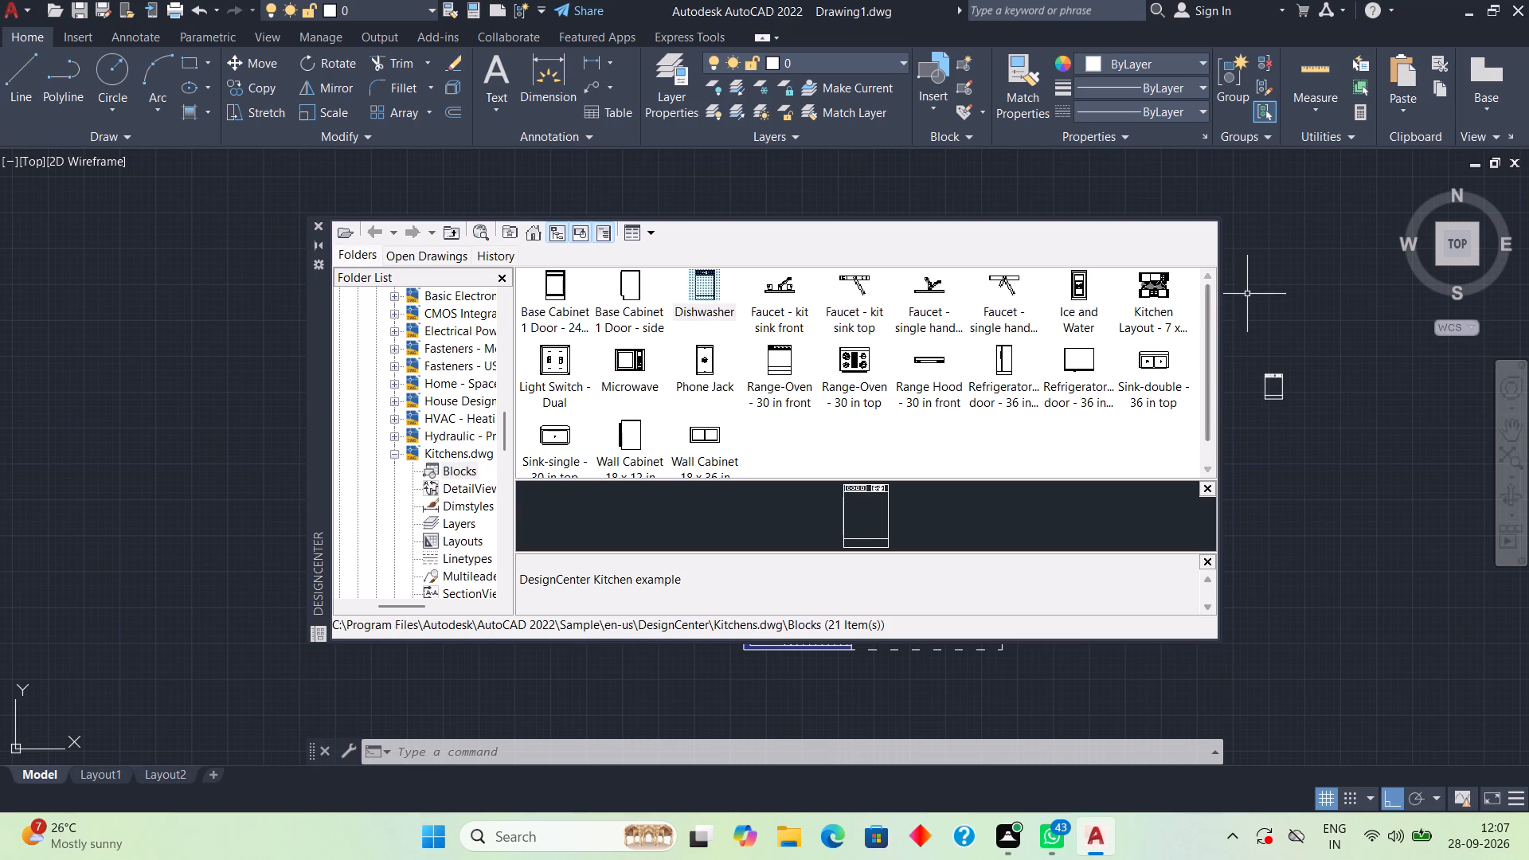
{"action": "left_click", "coordinate": [319, 221]}
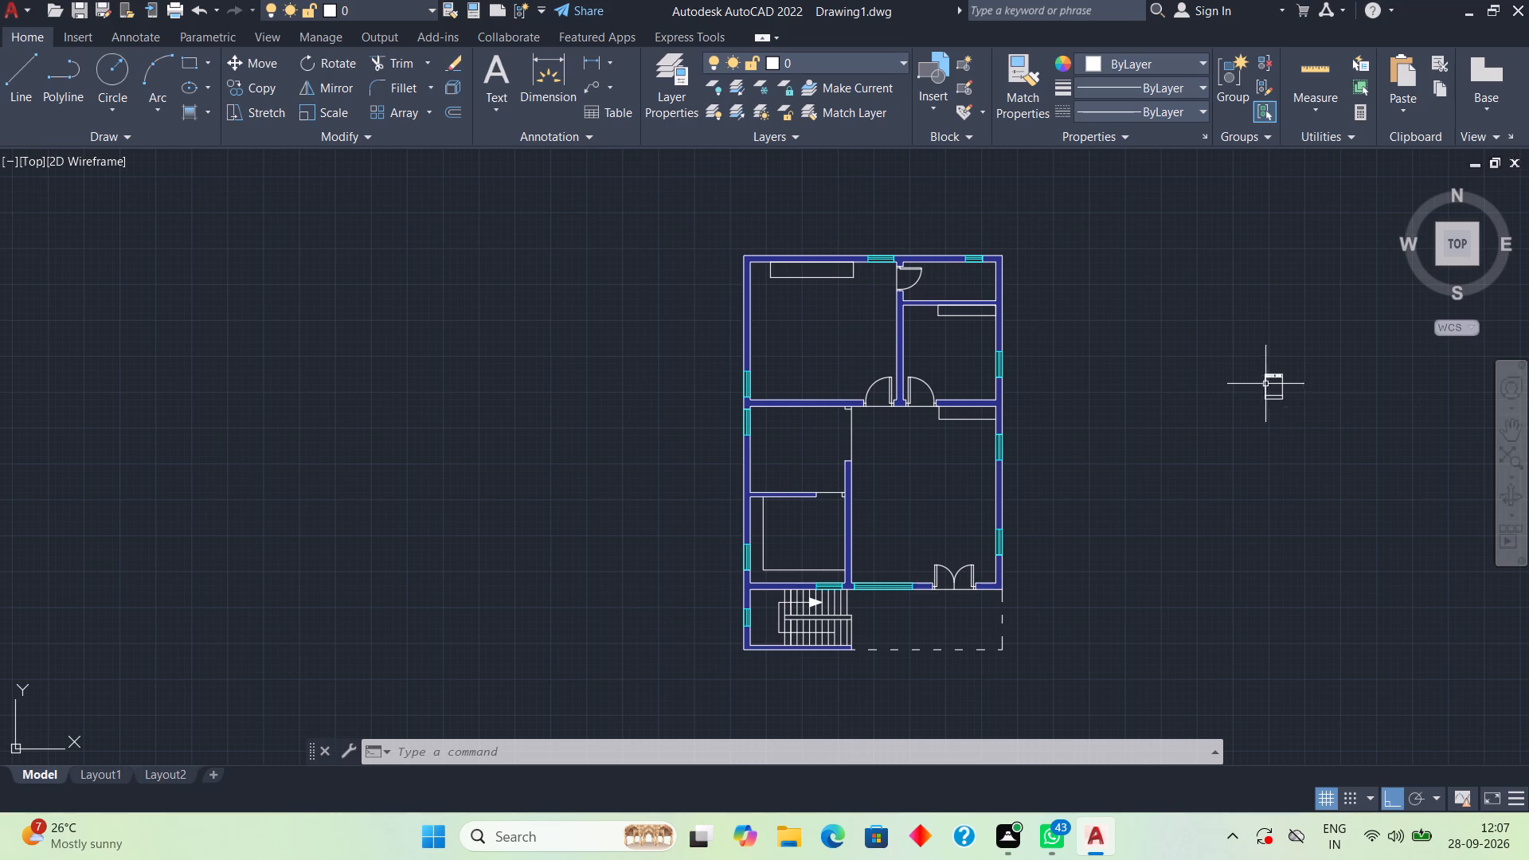
Move the dishwasher block straight west into the northwest room, near its south wall.
{"action": "left_click_drag", "start_coordinate": [1238, 356], "coordinate": [1276, 383]}
{"action": "left_click", "coordinate": [1321, 432]}
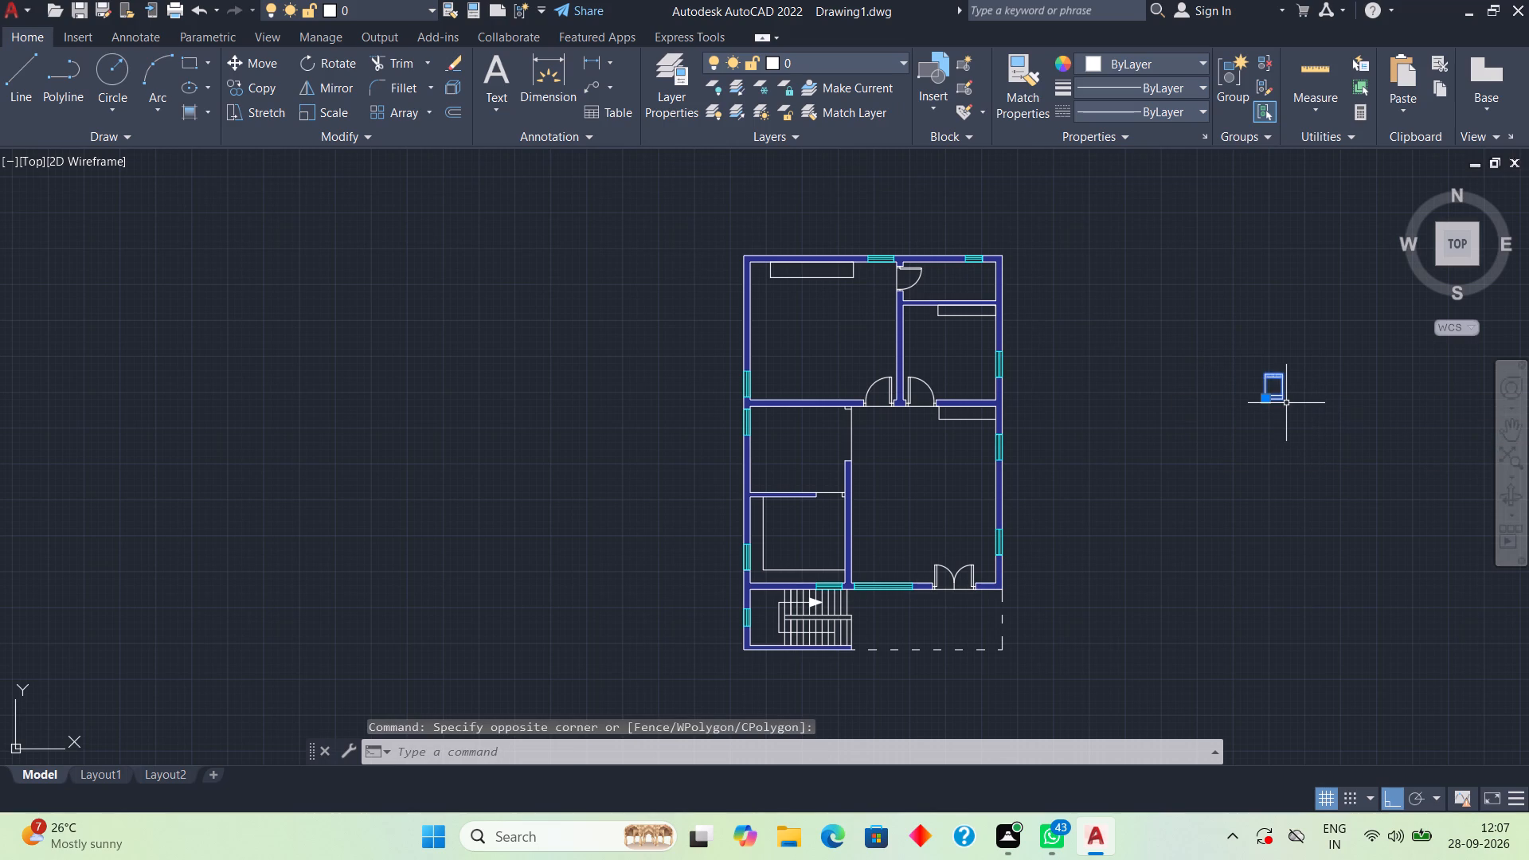
{"action": "key", "text": "m"}
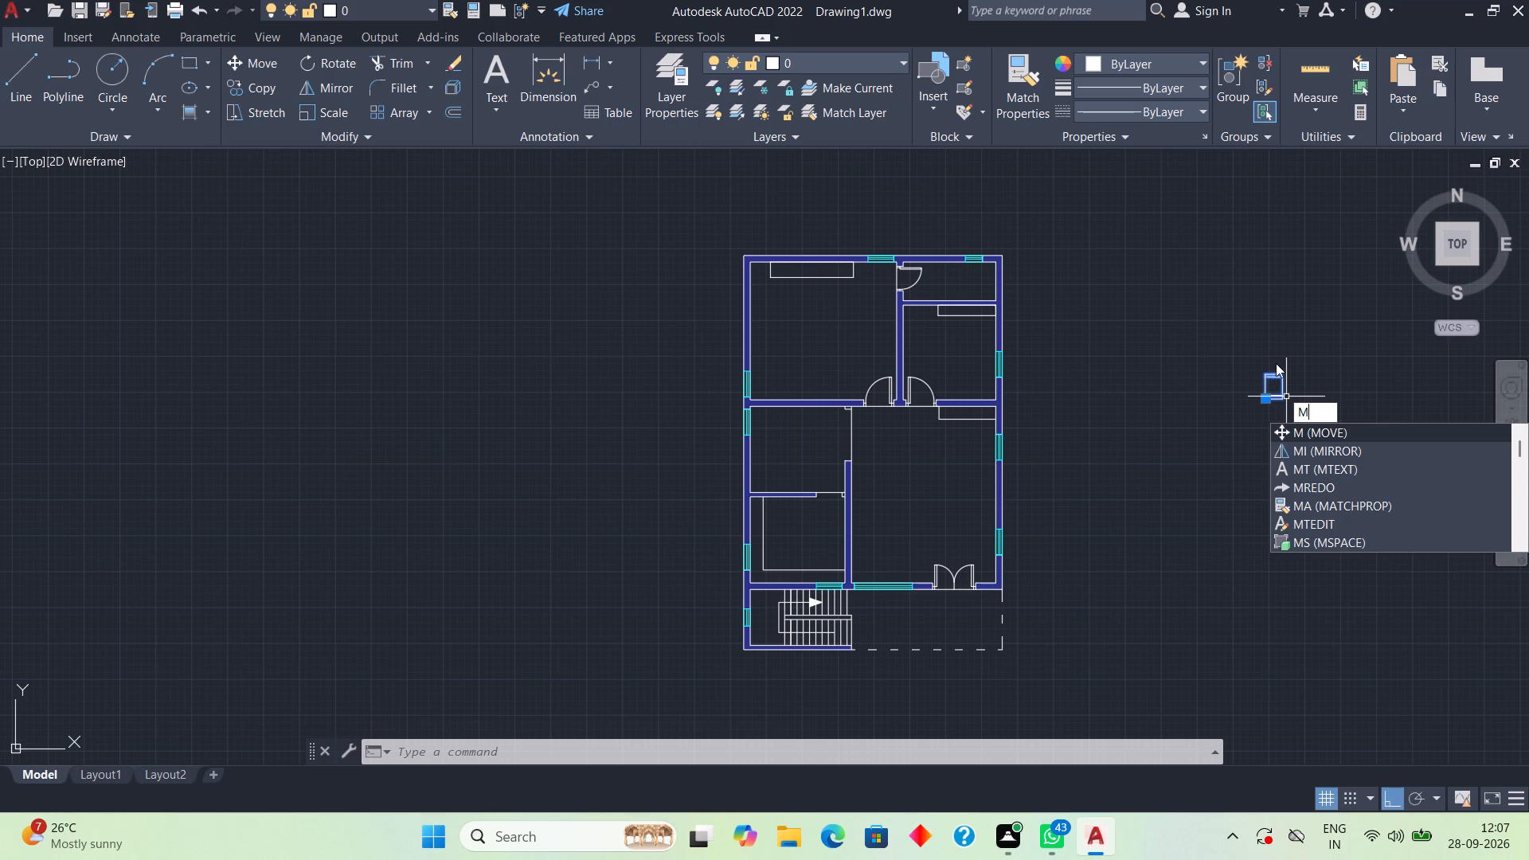
{"action": "key", "text": "space"}
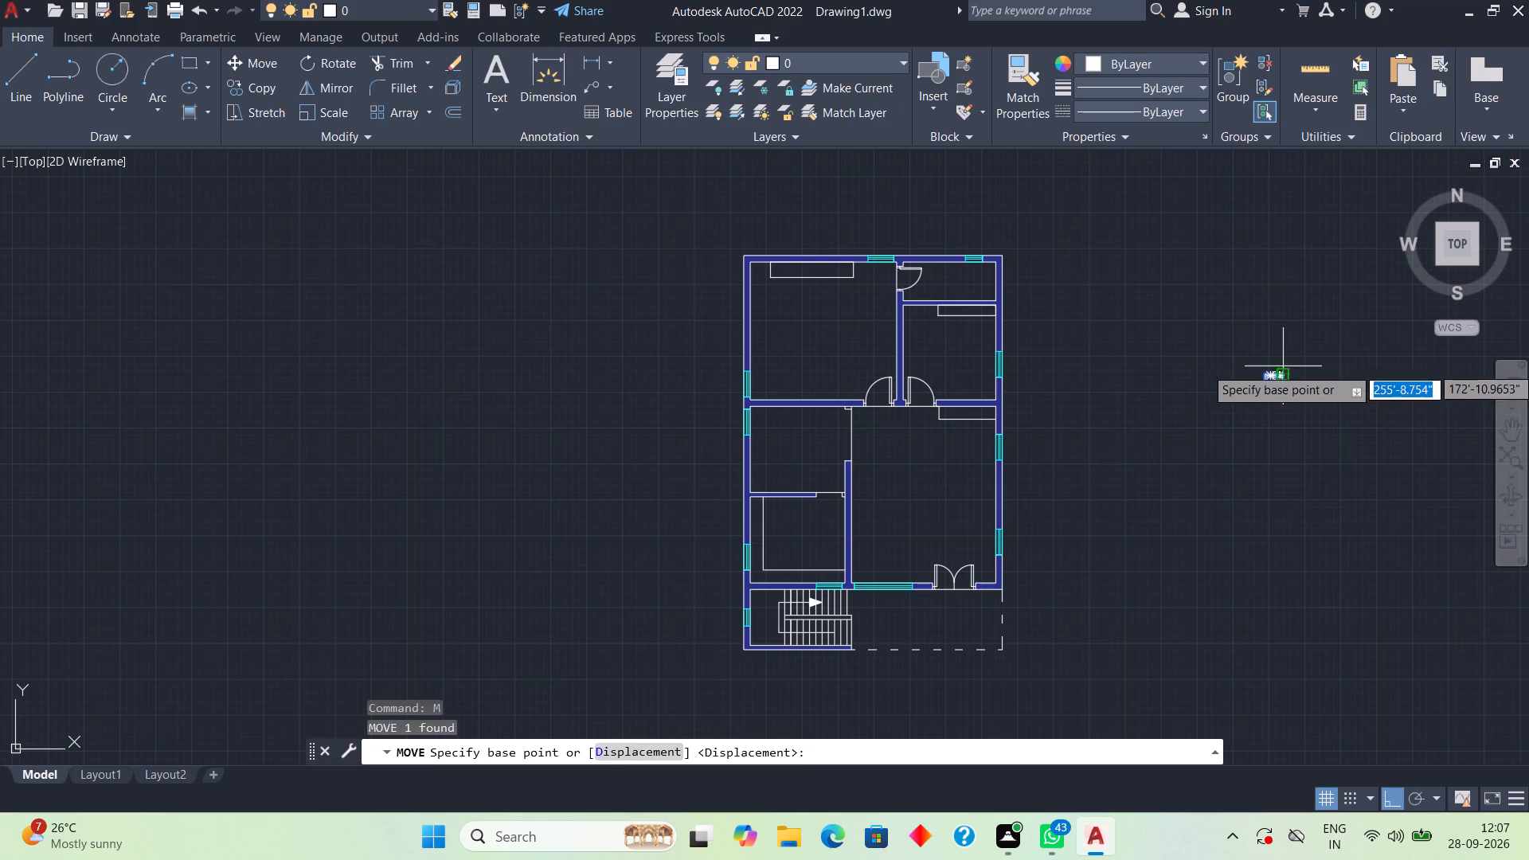
{"action": "left_click", "coordinate": [1263, 401]}
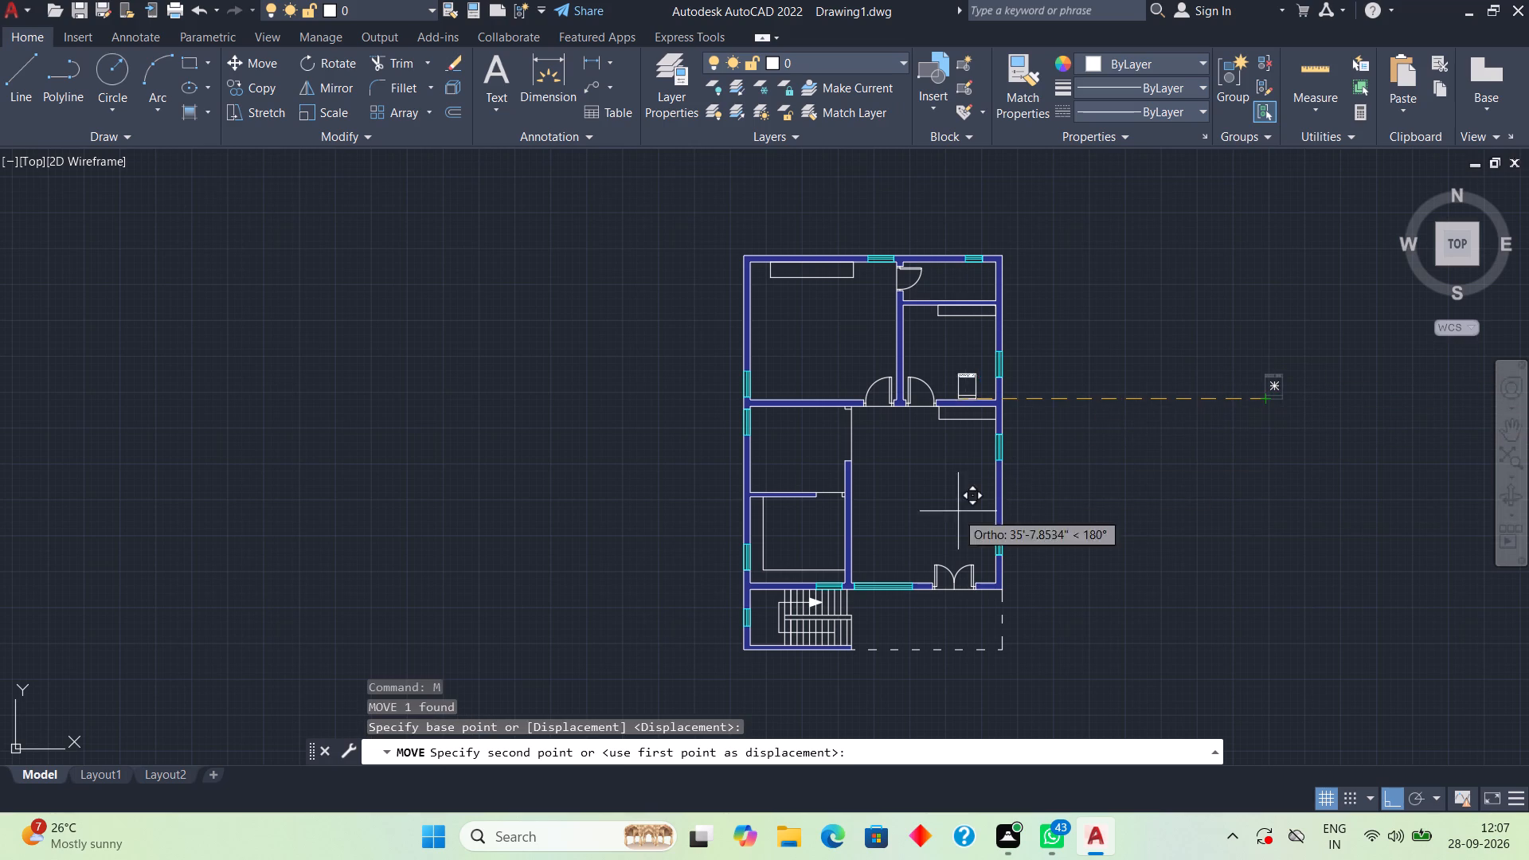
{"action": "left_click", "coordinate": [794, 536]}
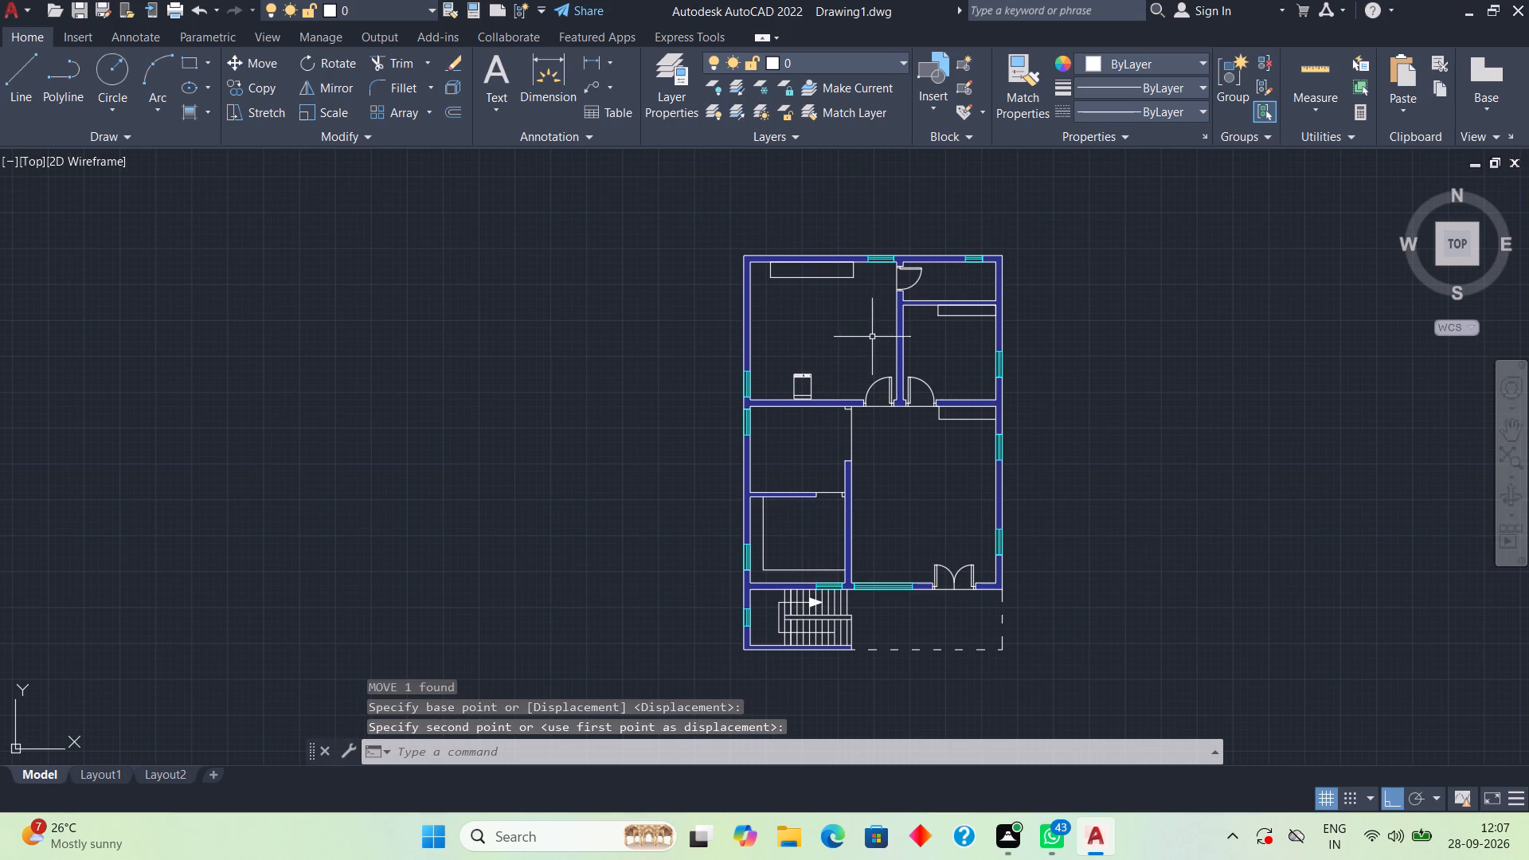
Move the dishwasher block straight south from the northwest room into the room behind the staircase, near its north wall.
{"action": "scroll", "coordinate": [807, 387], "scroll_direction": "up", "scroll_amount": 2}
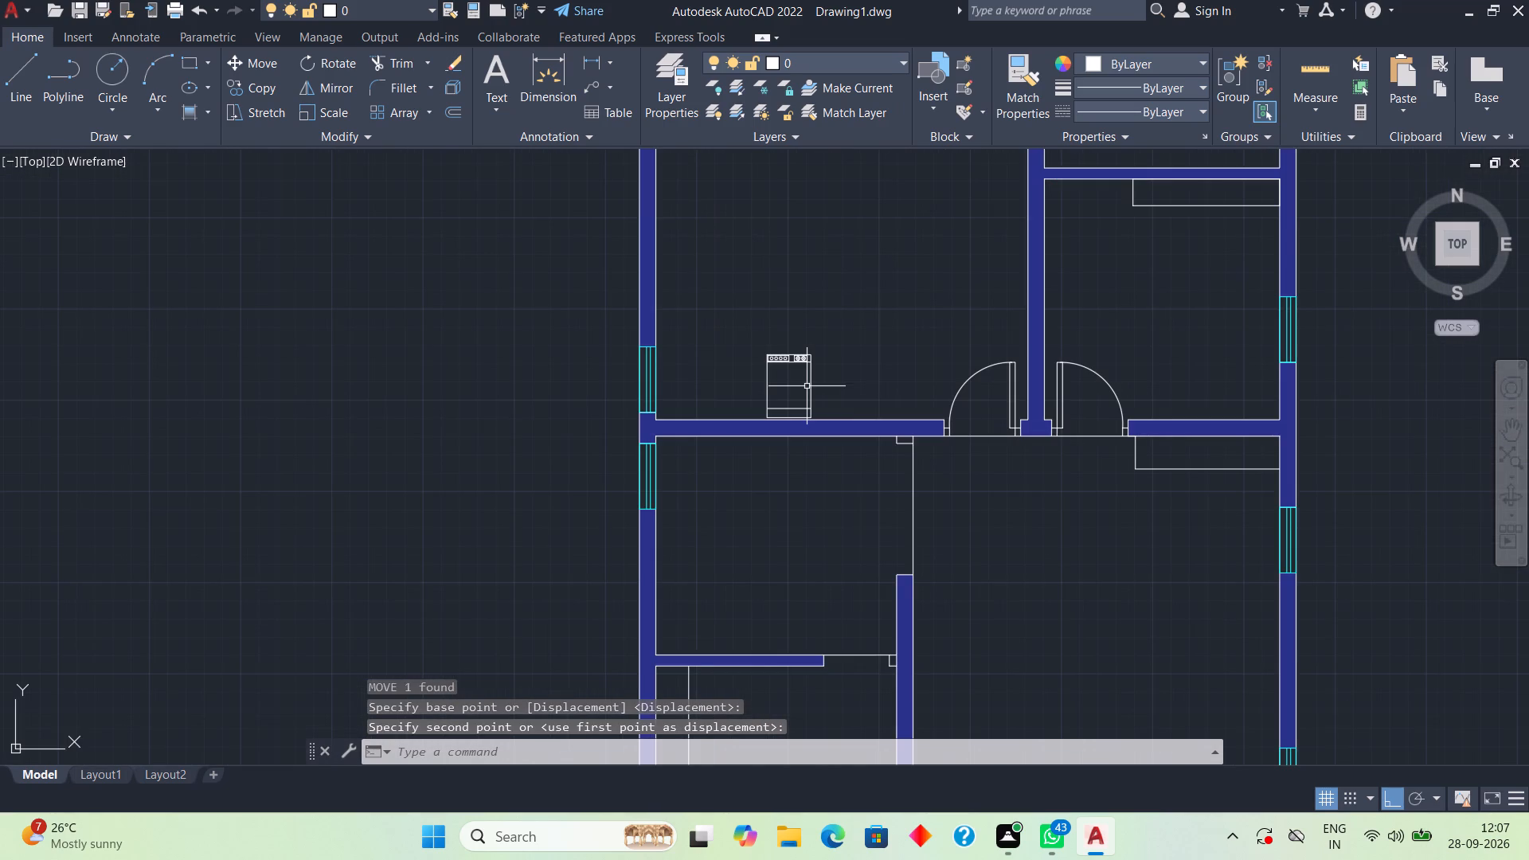
{"action": "scroll", "coordinate": [788, 369], "scroll_direction": "up", "scroll_amount": 1}
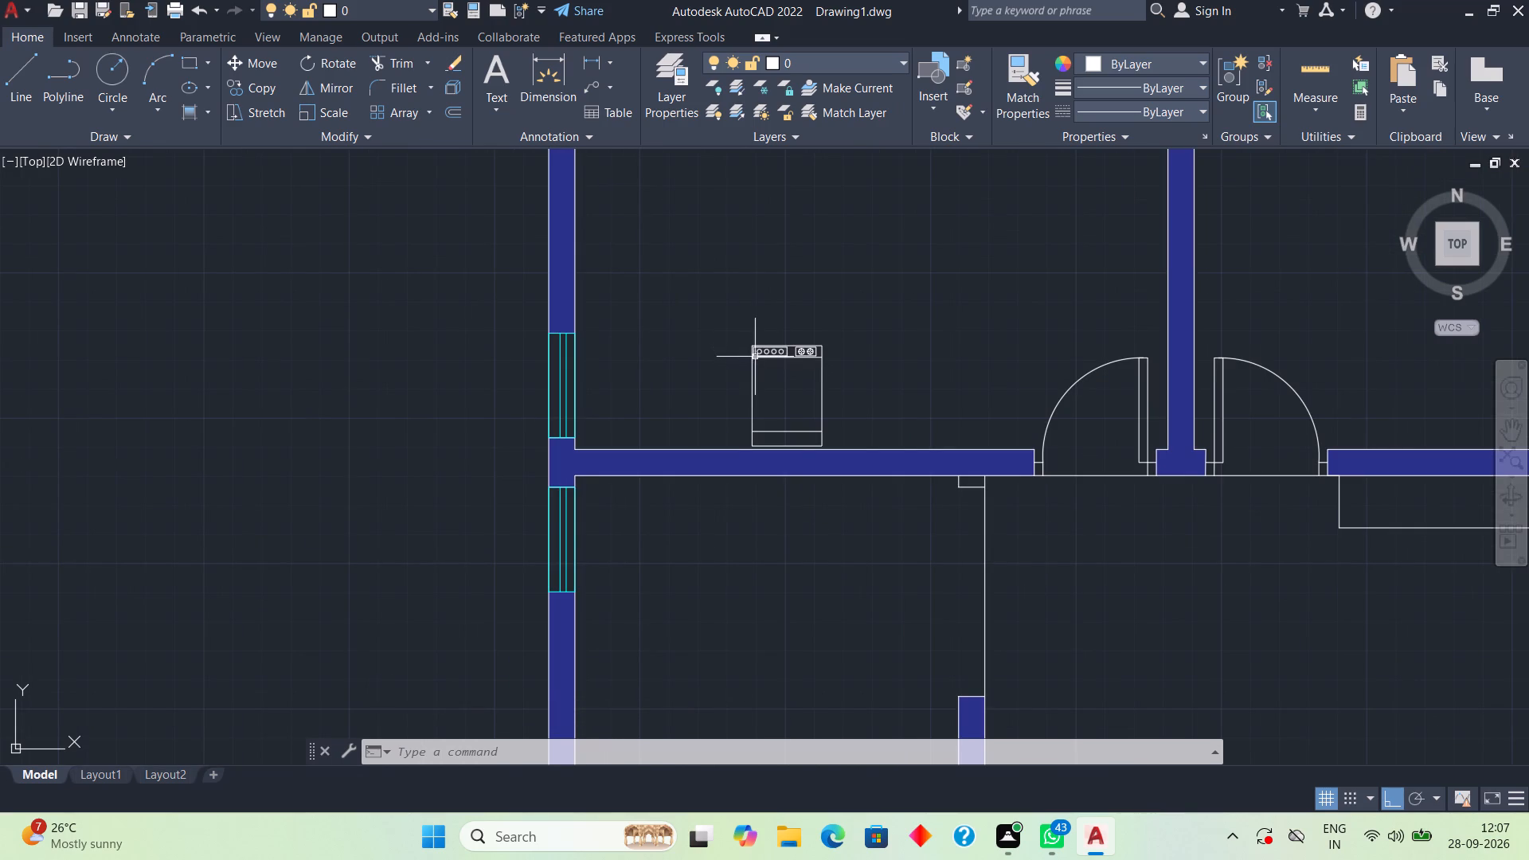
{"action": "left_click", "coordinate": [756, 358]}
{"action": "key", "text": "m"}
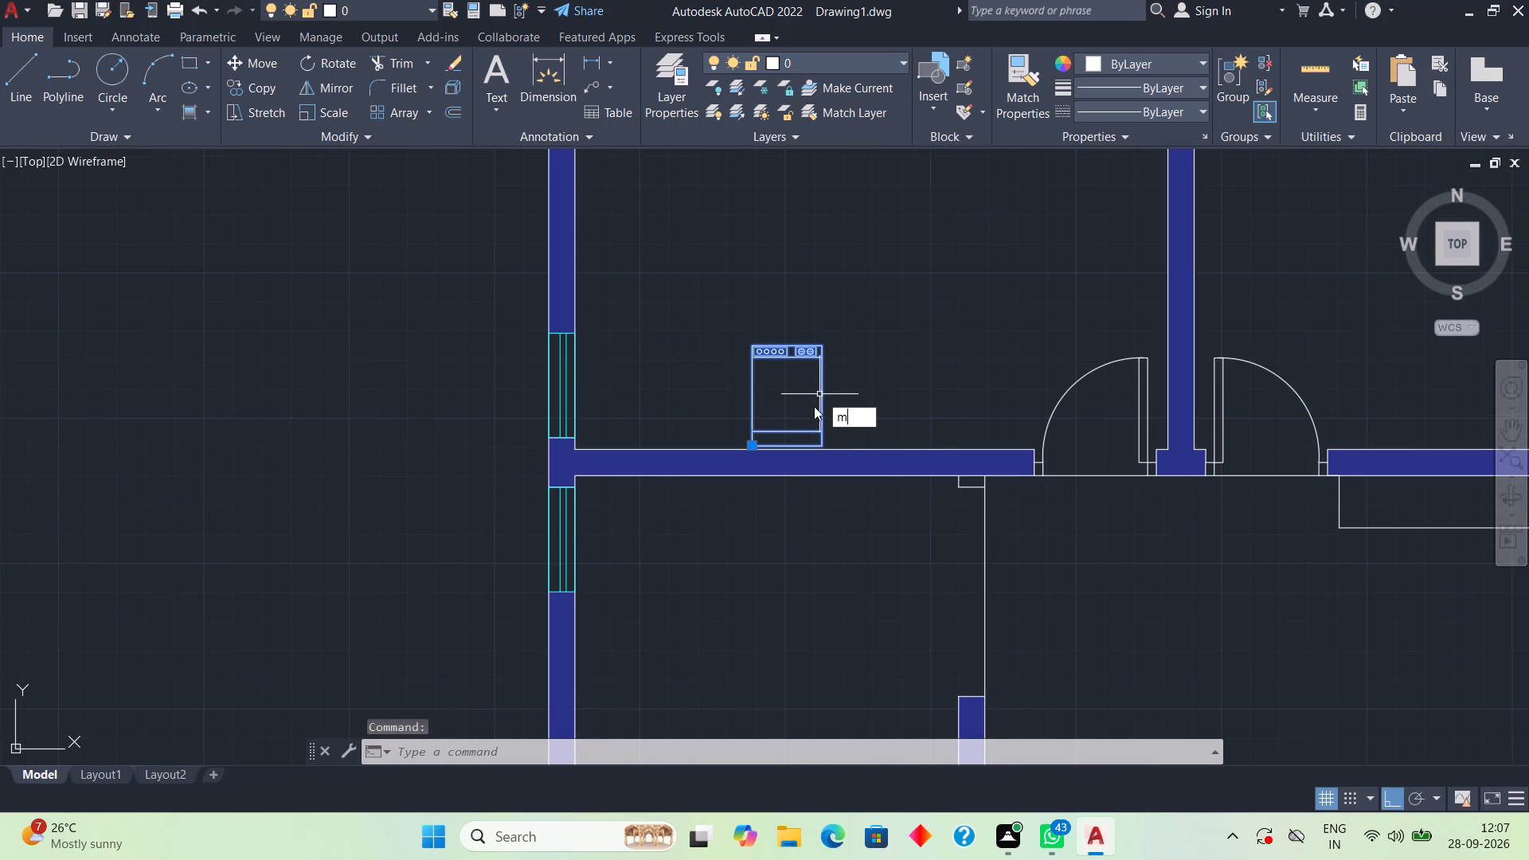
{"action": "key", "text": "space"}
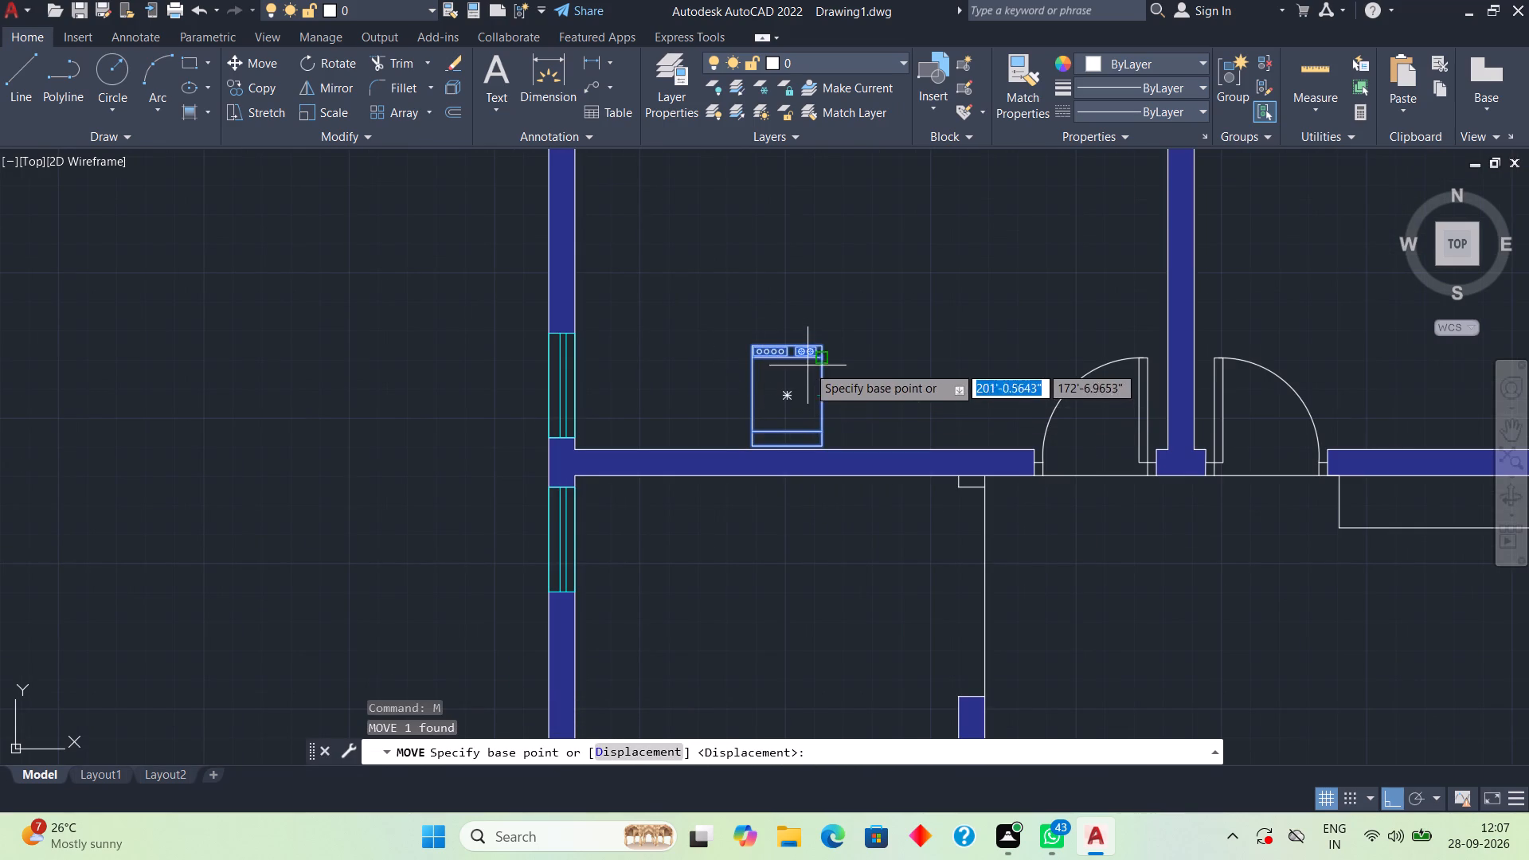
{"action": "left_click", "coordinate": [787, 390]}
{"action": "scroll", "coordinate": [768, 532], "scroll_direction": "down", "scroll_amount": 2}
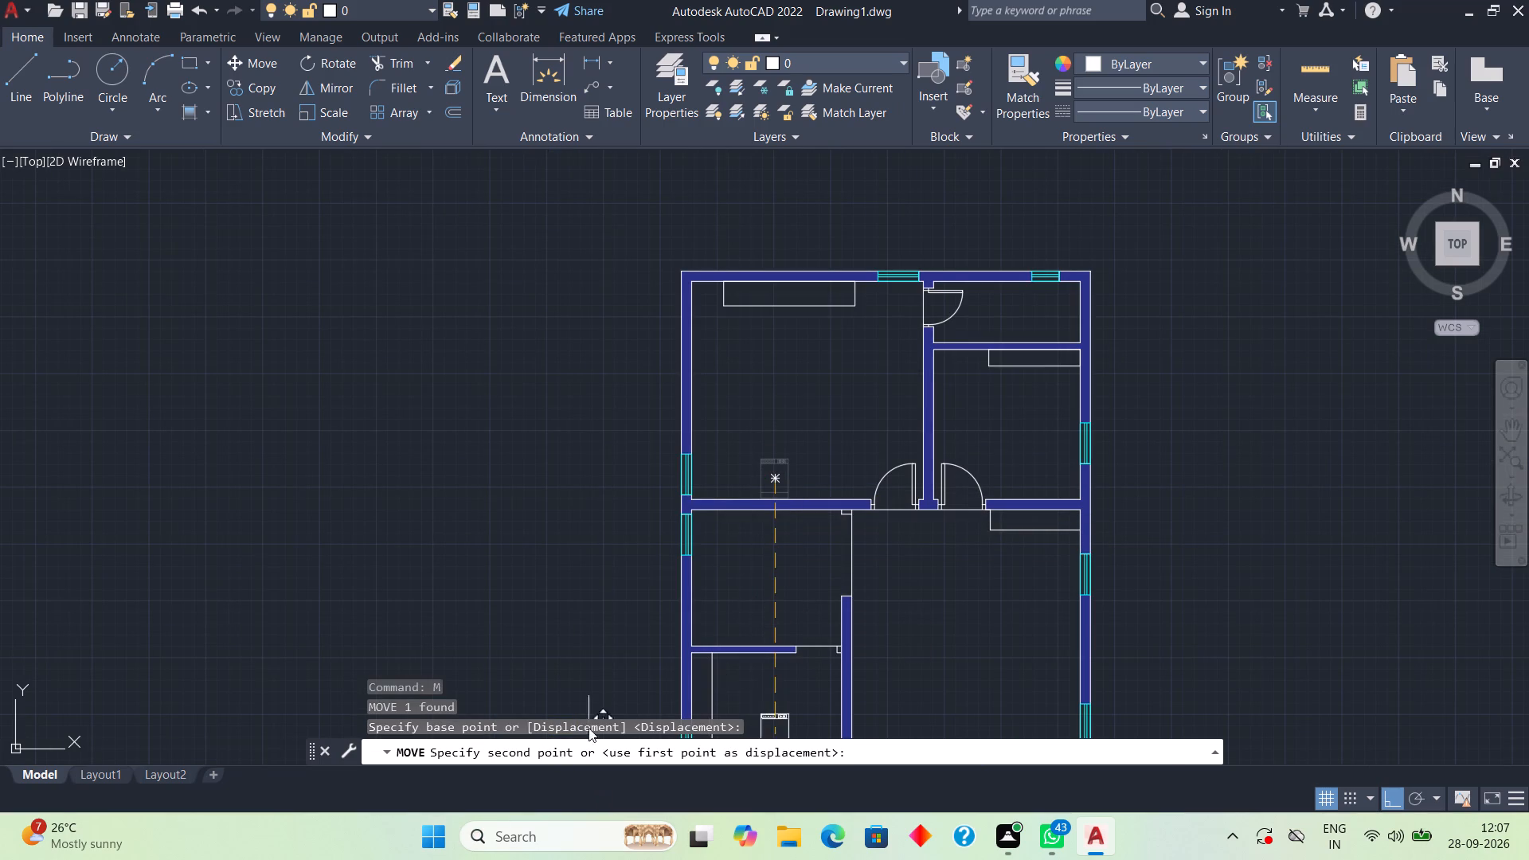
{"action": "middle_click_drag", "start_coordinate": [600, 663], "coordinate": [641, 376]}
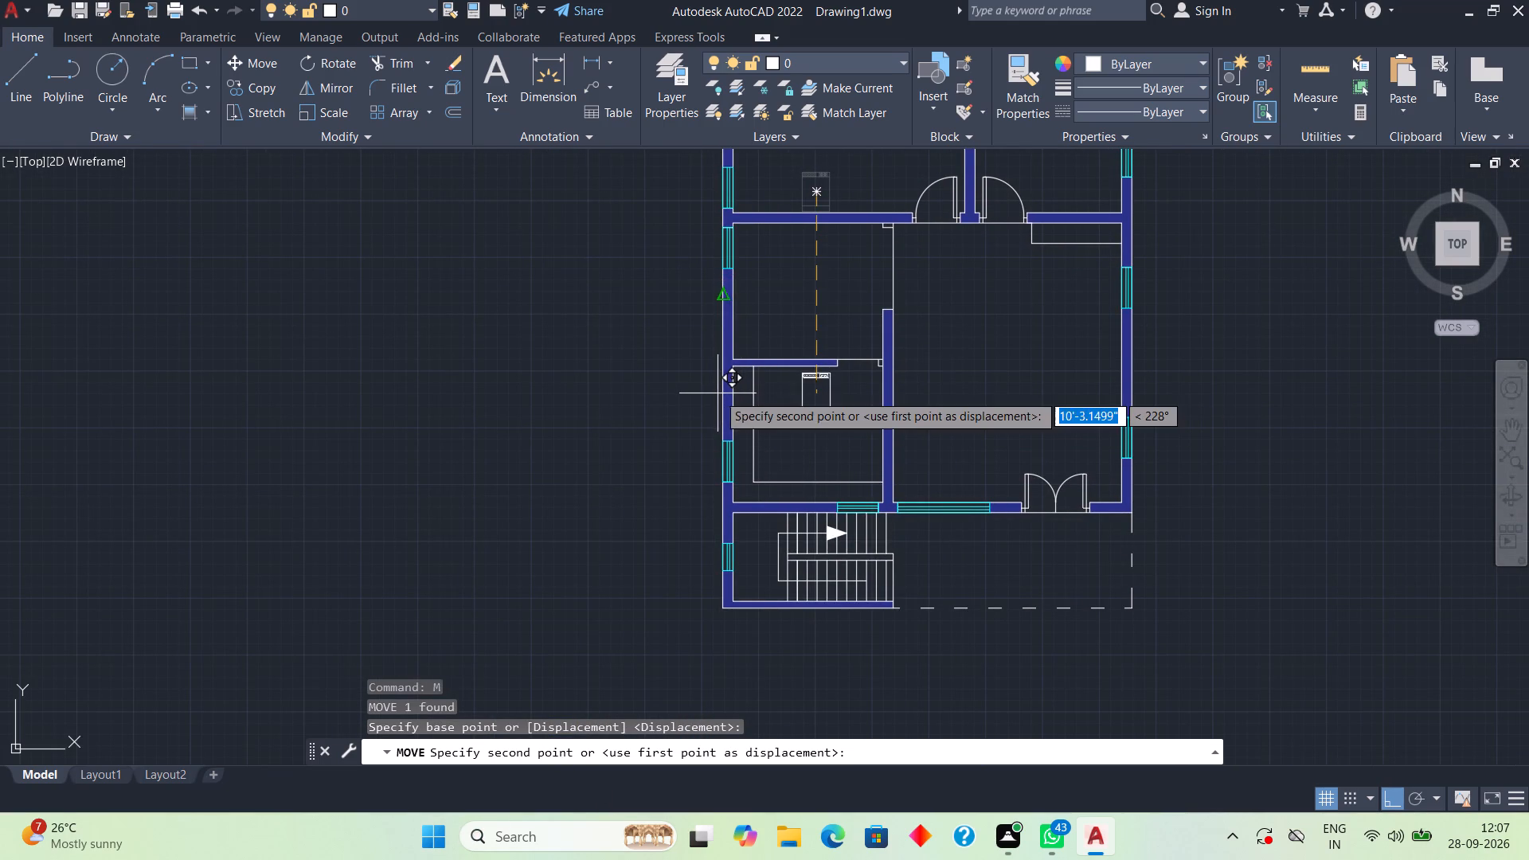
{"action": "left_click", "coordinate": [694, 388]}
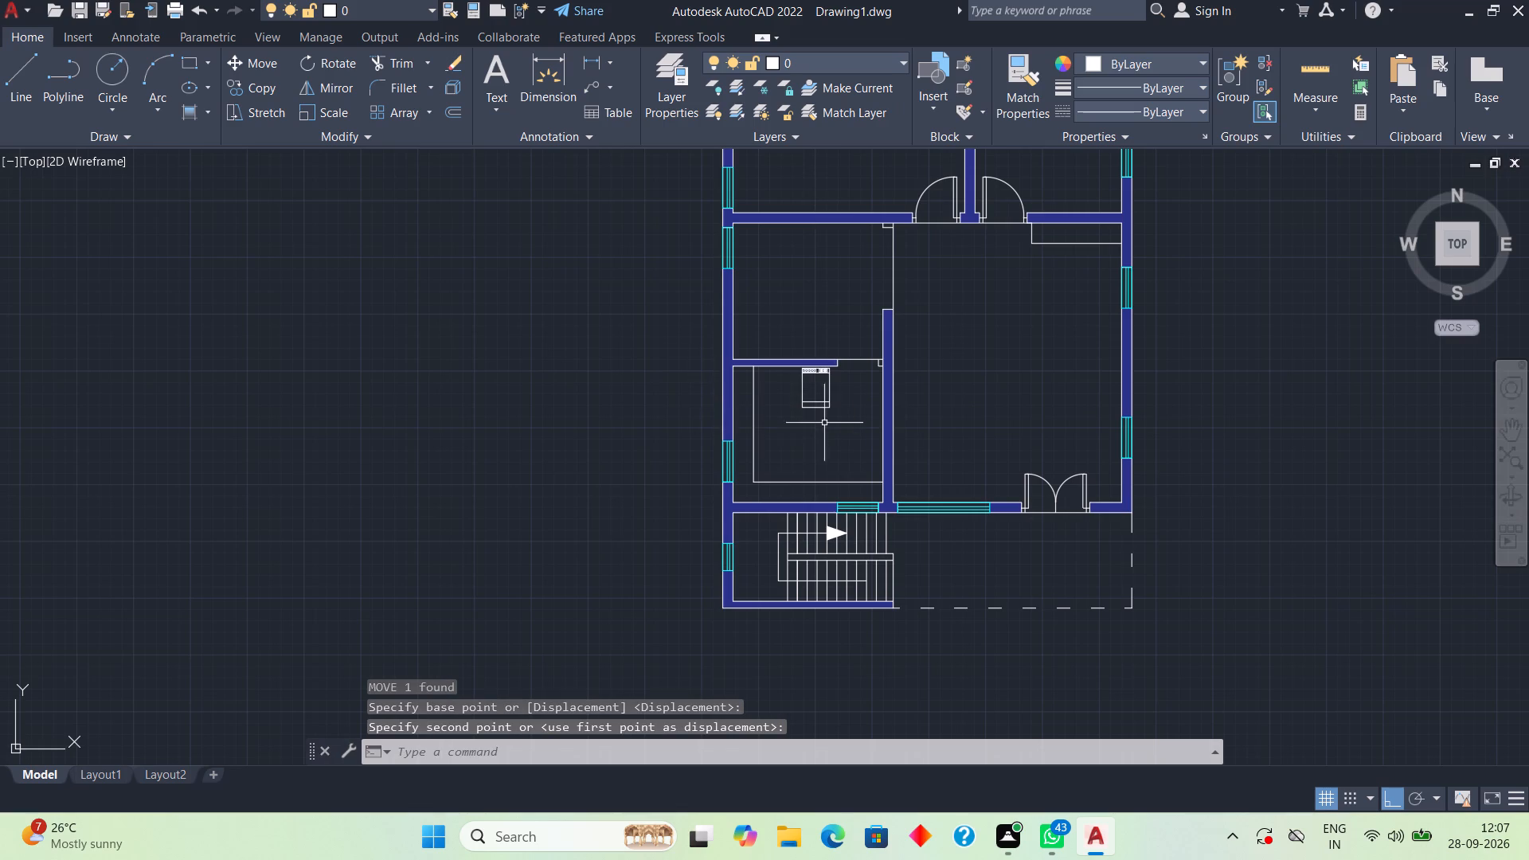
Rotate the dishwasher block 180 degrees about its southwest corner.
{"action": "scroll", "coordinate": [824, 420], "scroll_direction": "up", "scroll_amount": 3}
{"action": "left_click", "coordinate": [749, 364]}
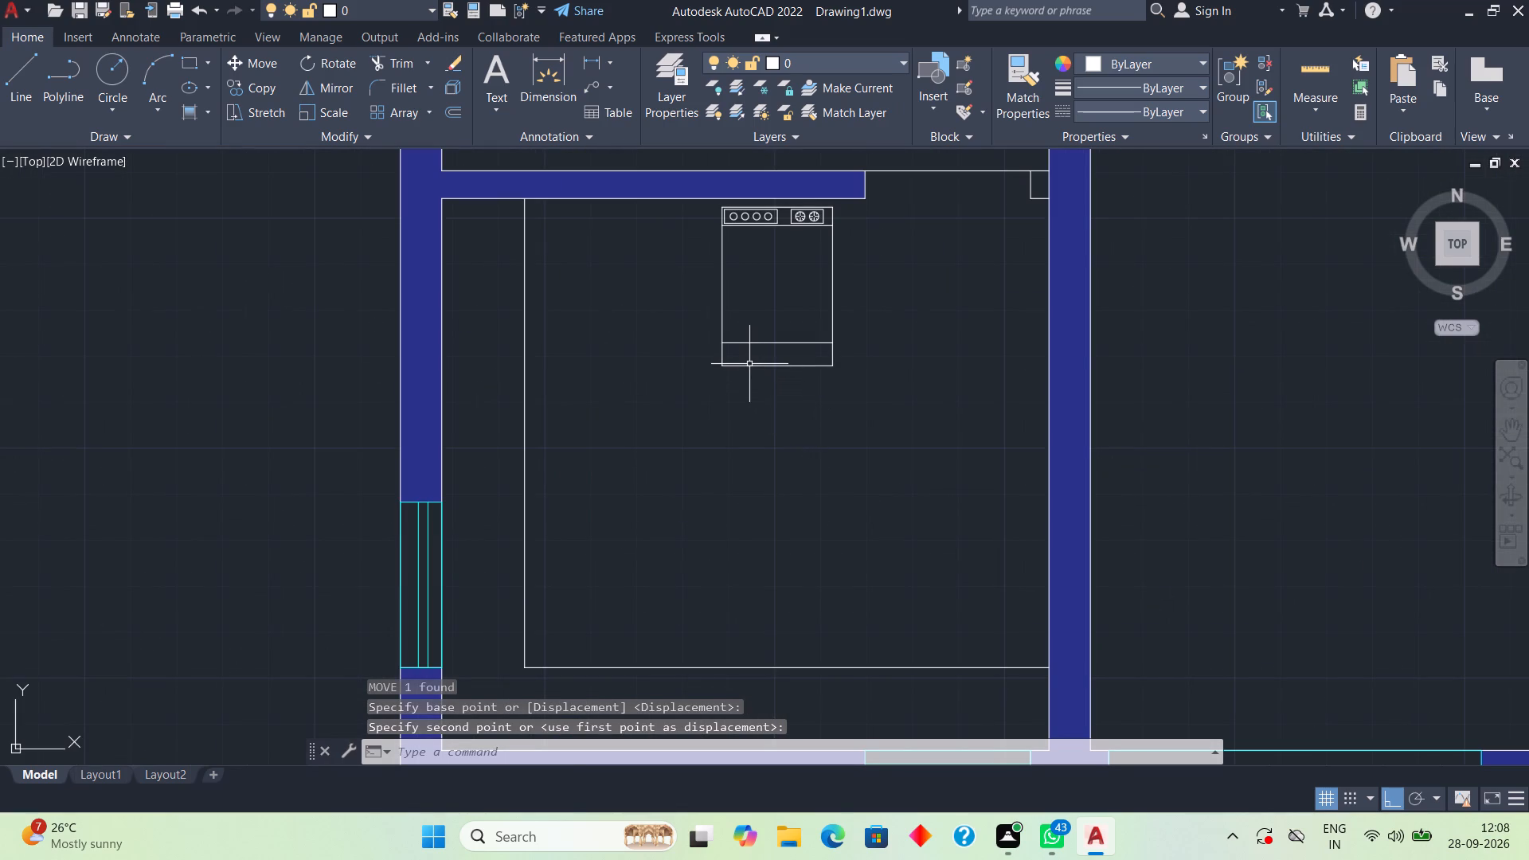
{"action": "type", "text": "ro"}
{"action": "key", "text": "space"}
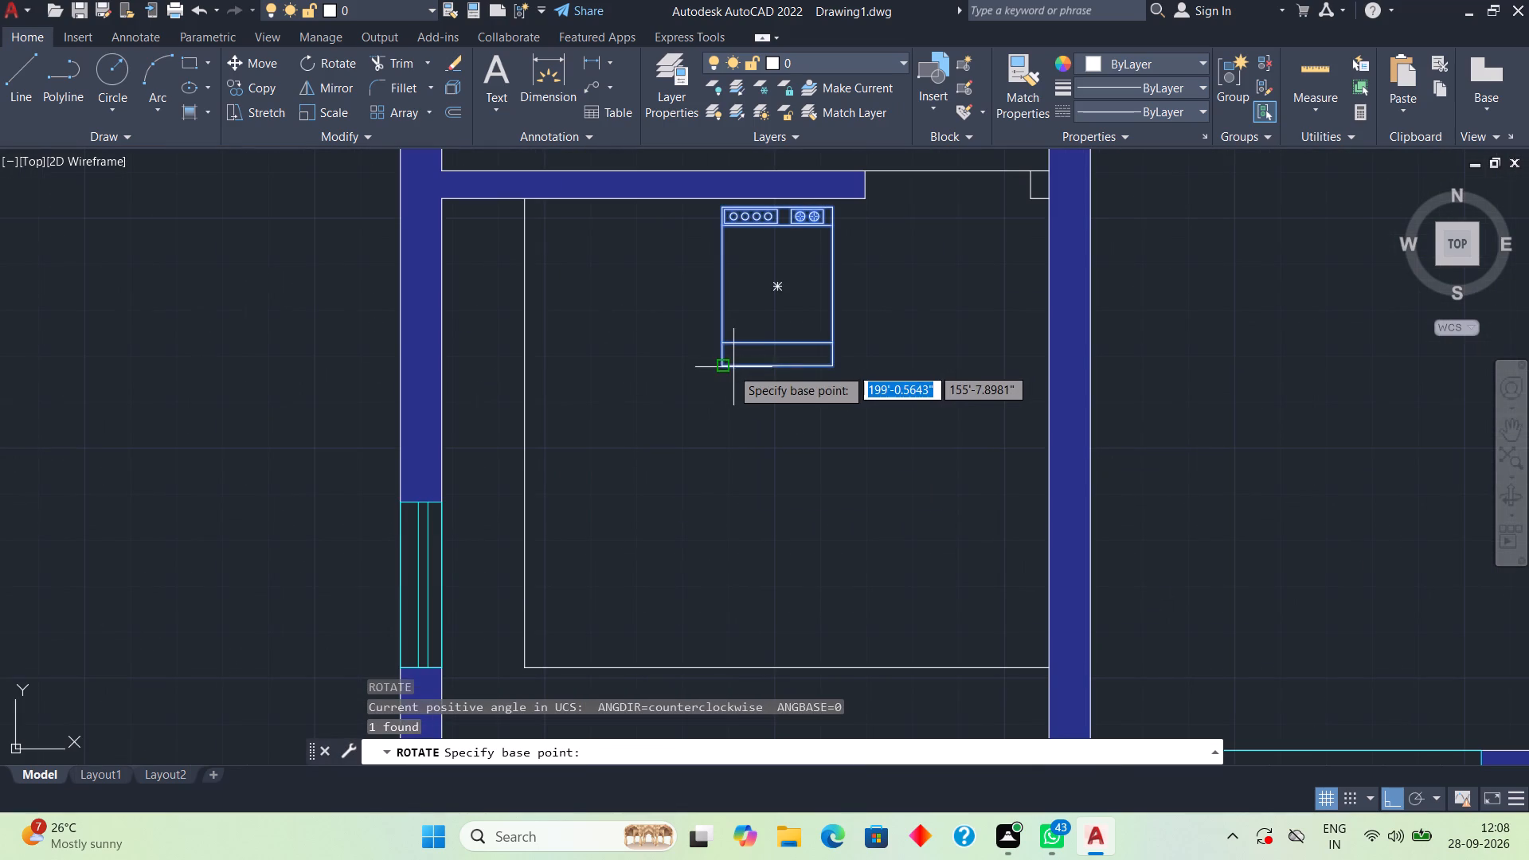
{"action": "left_click", "coordinate": [724, 369]}
{"action": "left_click", "coordinate": [657, 332]}
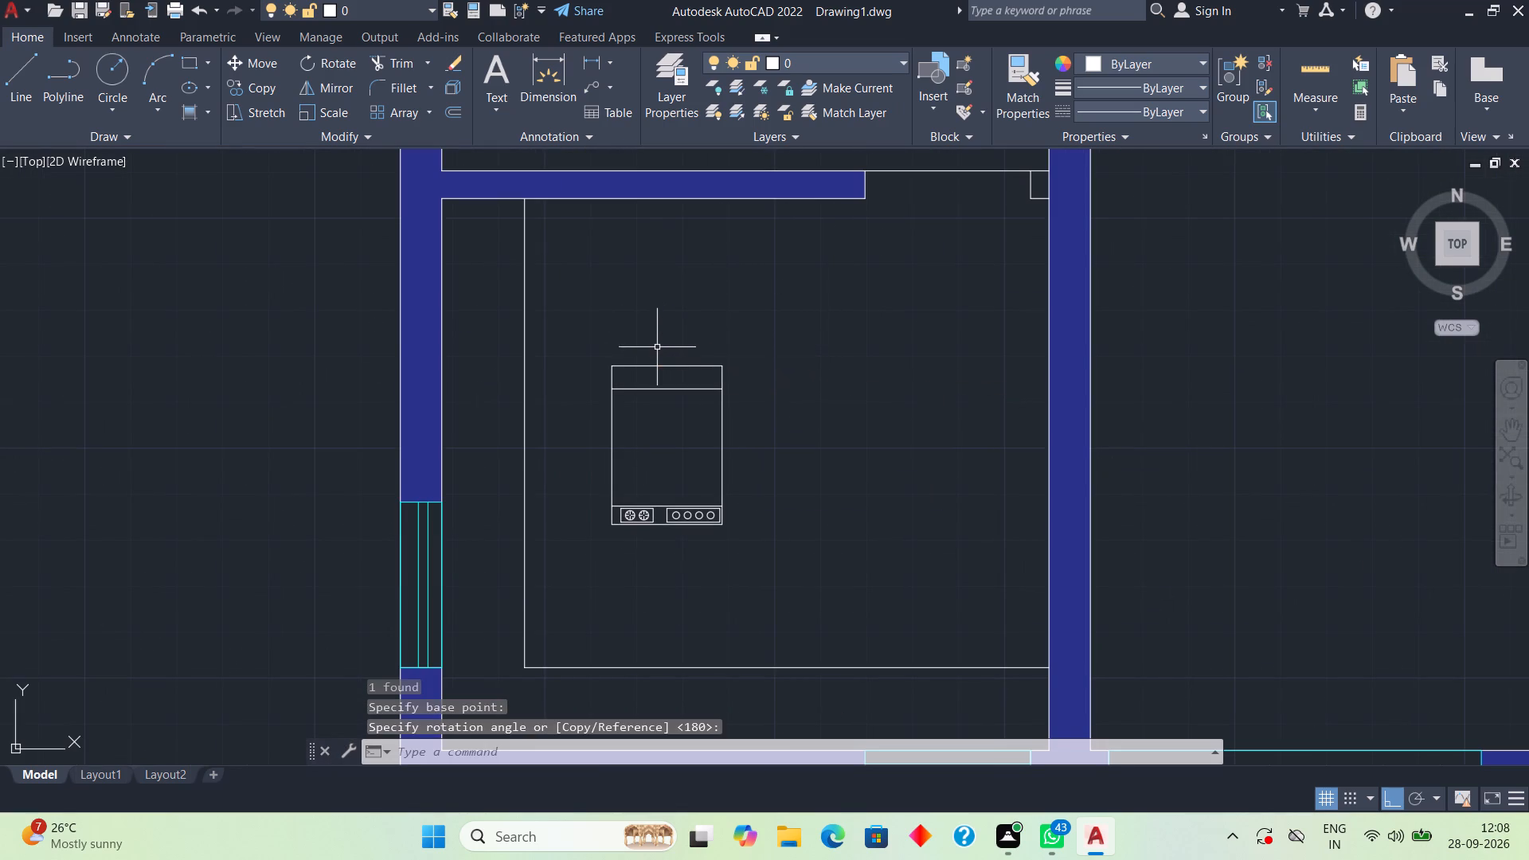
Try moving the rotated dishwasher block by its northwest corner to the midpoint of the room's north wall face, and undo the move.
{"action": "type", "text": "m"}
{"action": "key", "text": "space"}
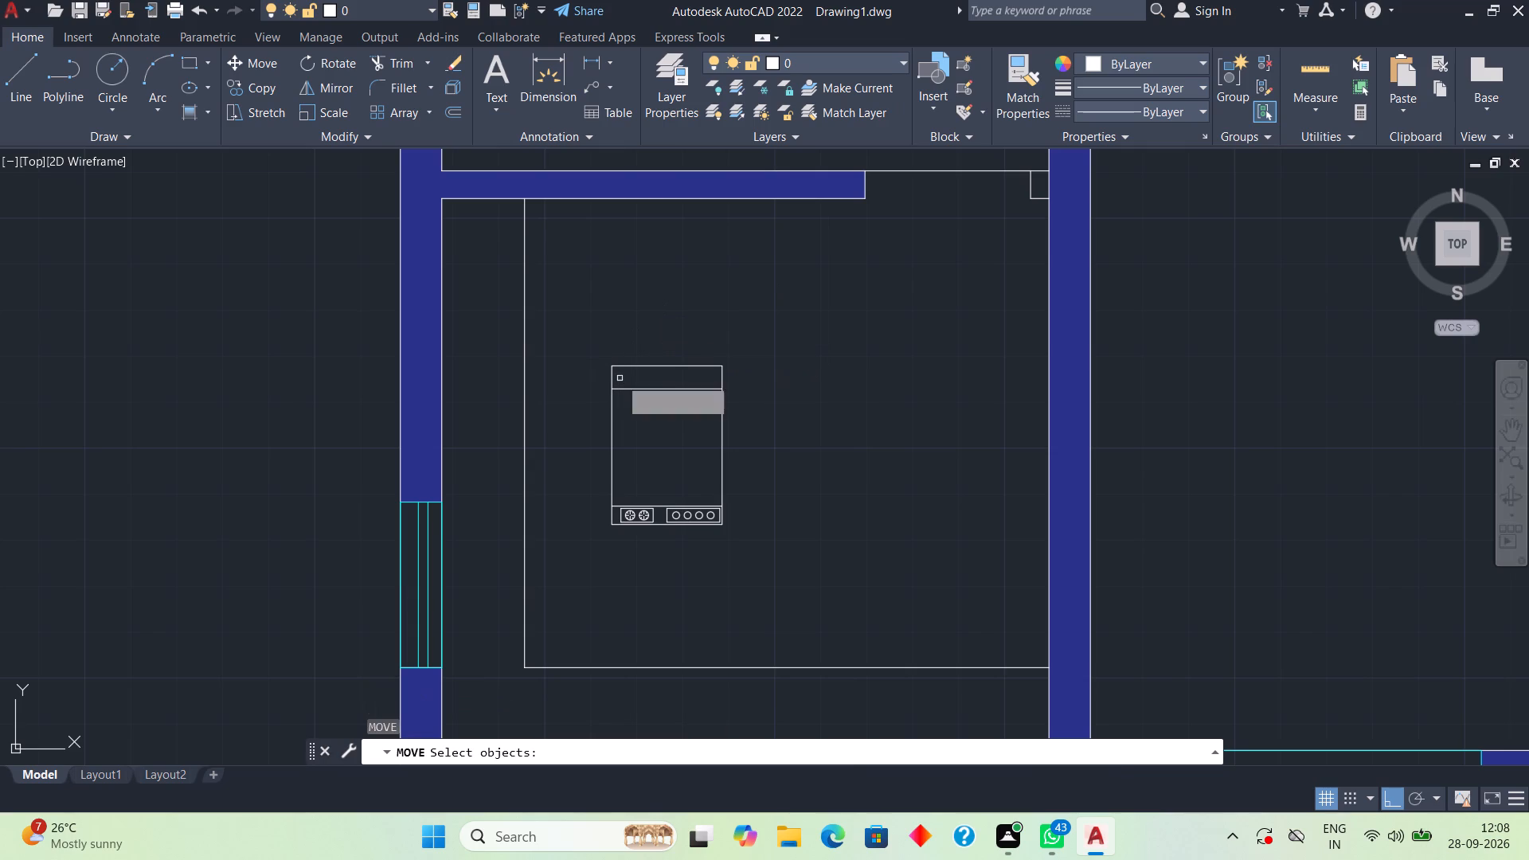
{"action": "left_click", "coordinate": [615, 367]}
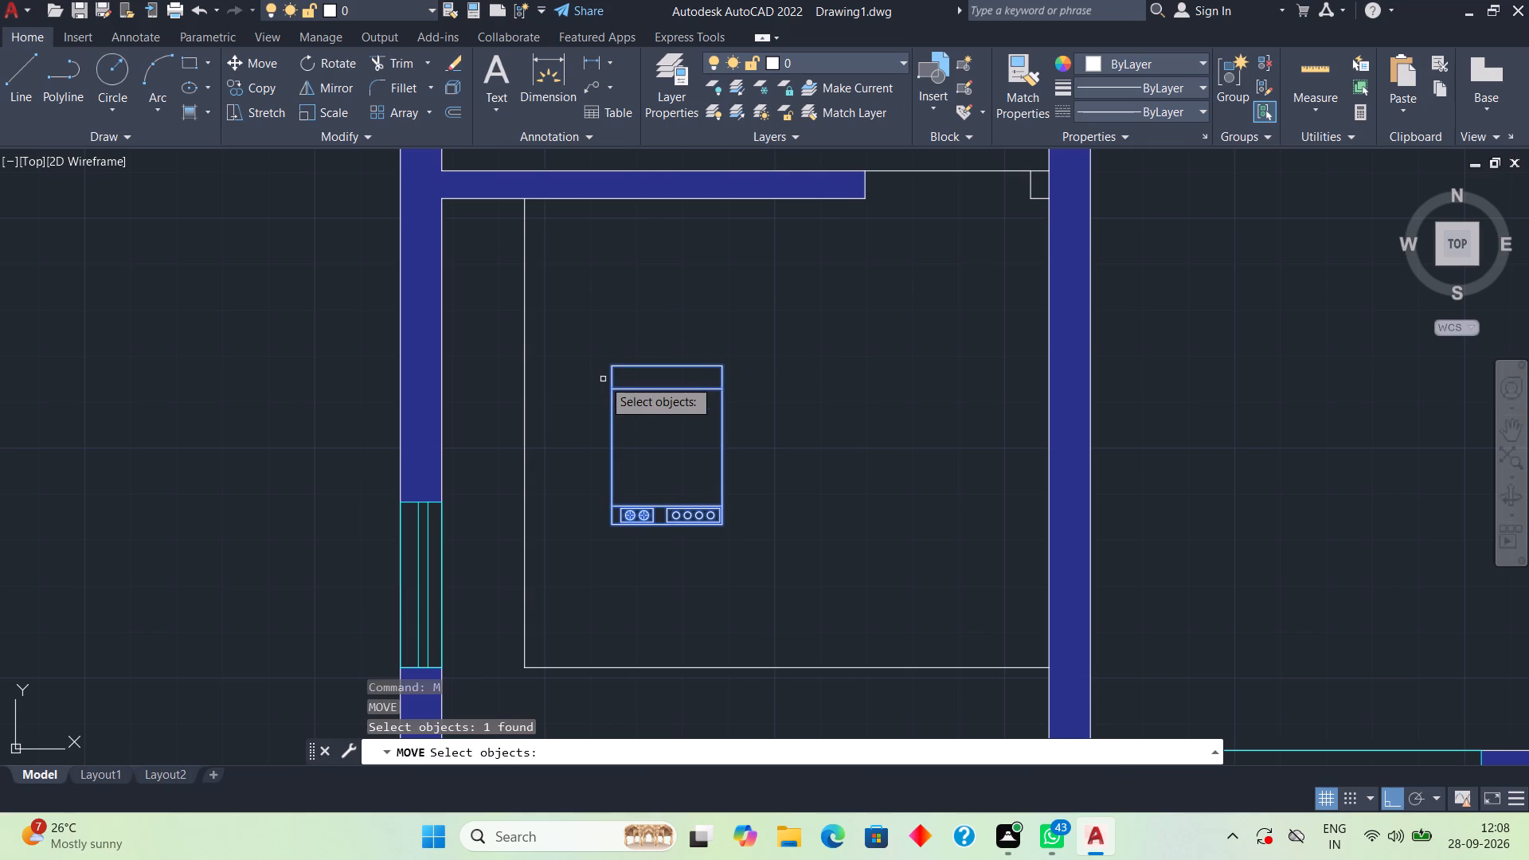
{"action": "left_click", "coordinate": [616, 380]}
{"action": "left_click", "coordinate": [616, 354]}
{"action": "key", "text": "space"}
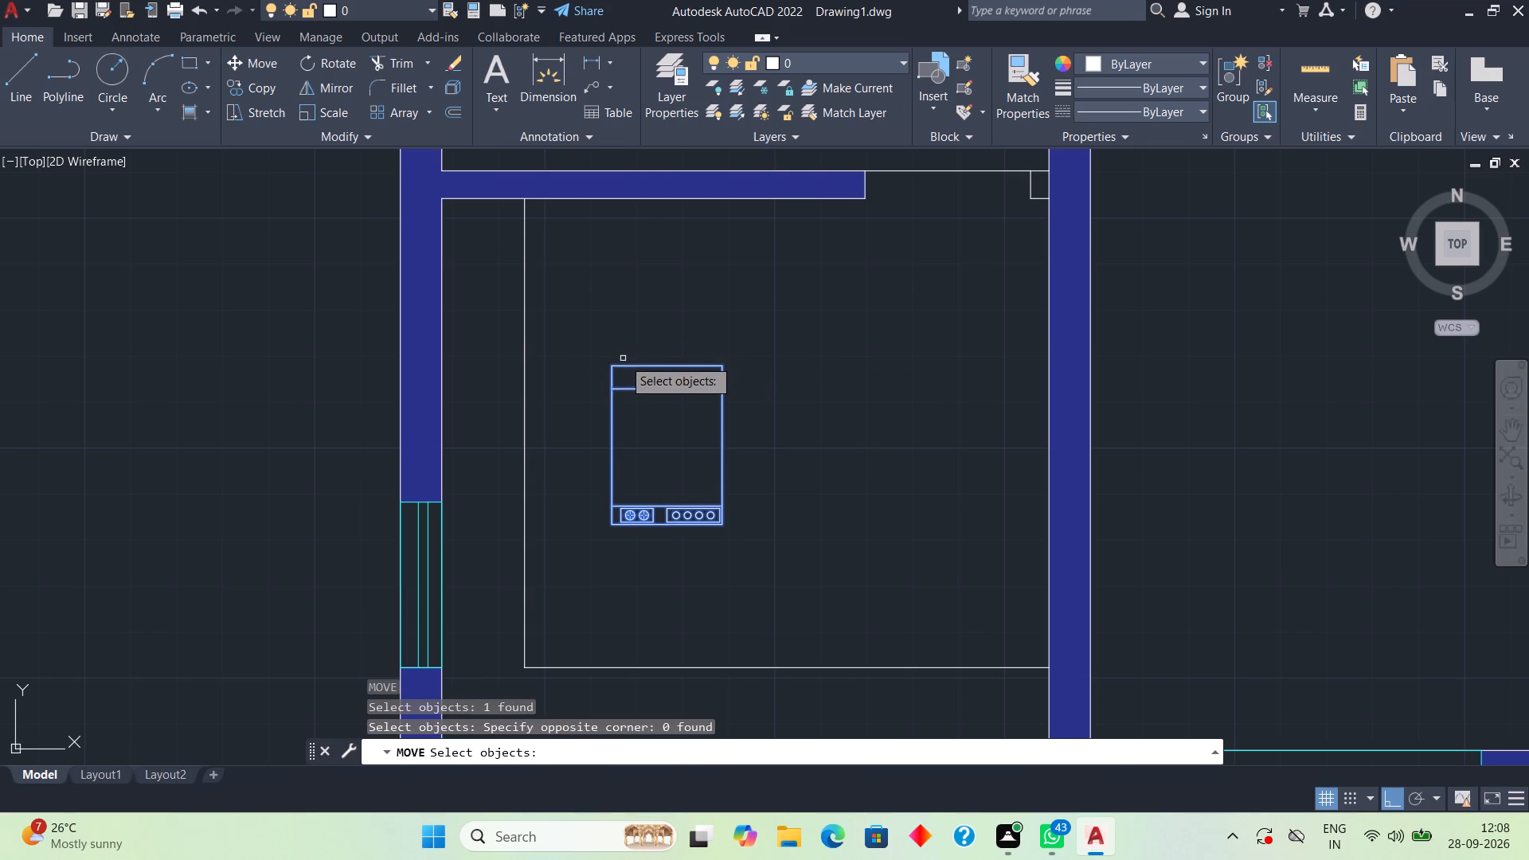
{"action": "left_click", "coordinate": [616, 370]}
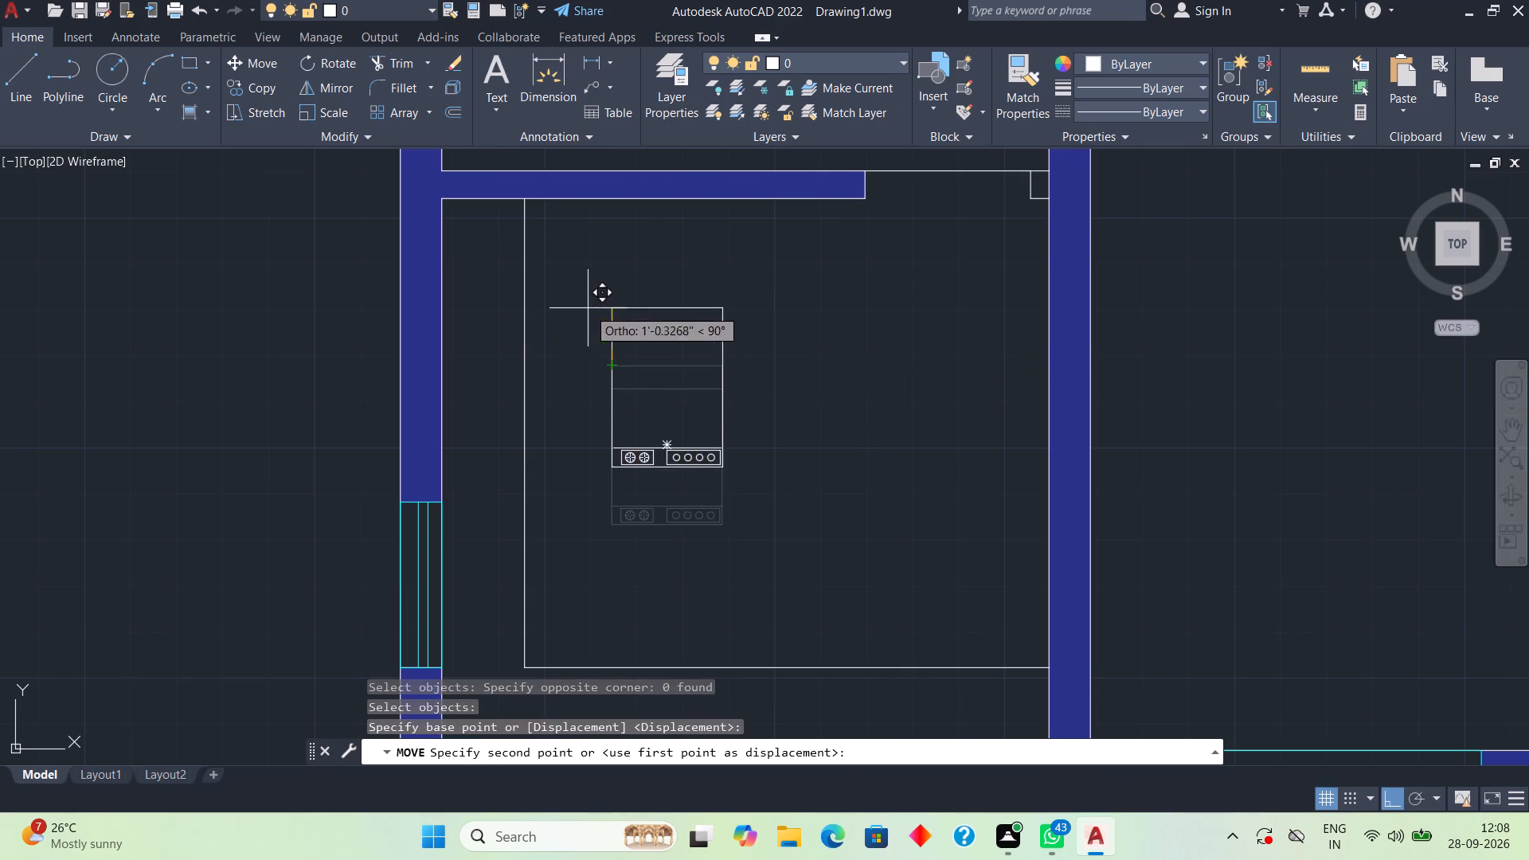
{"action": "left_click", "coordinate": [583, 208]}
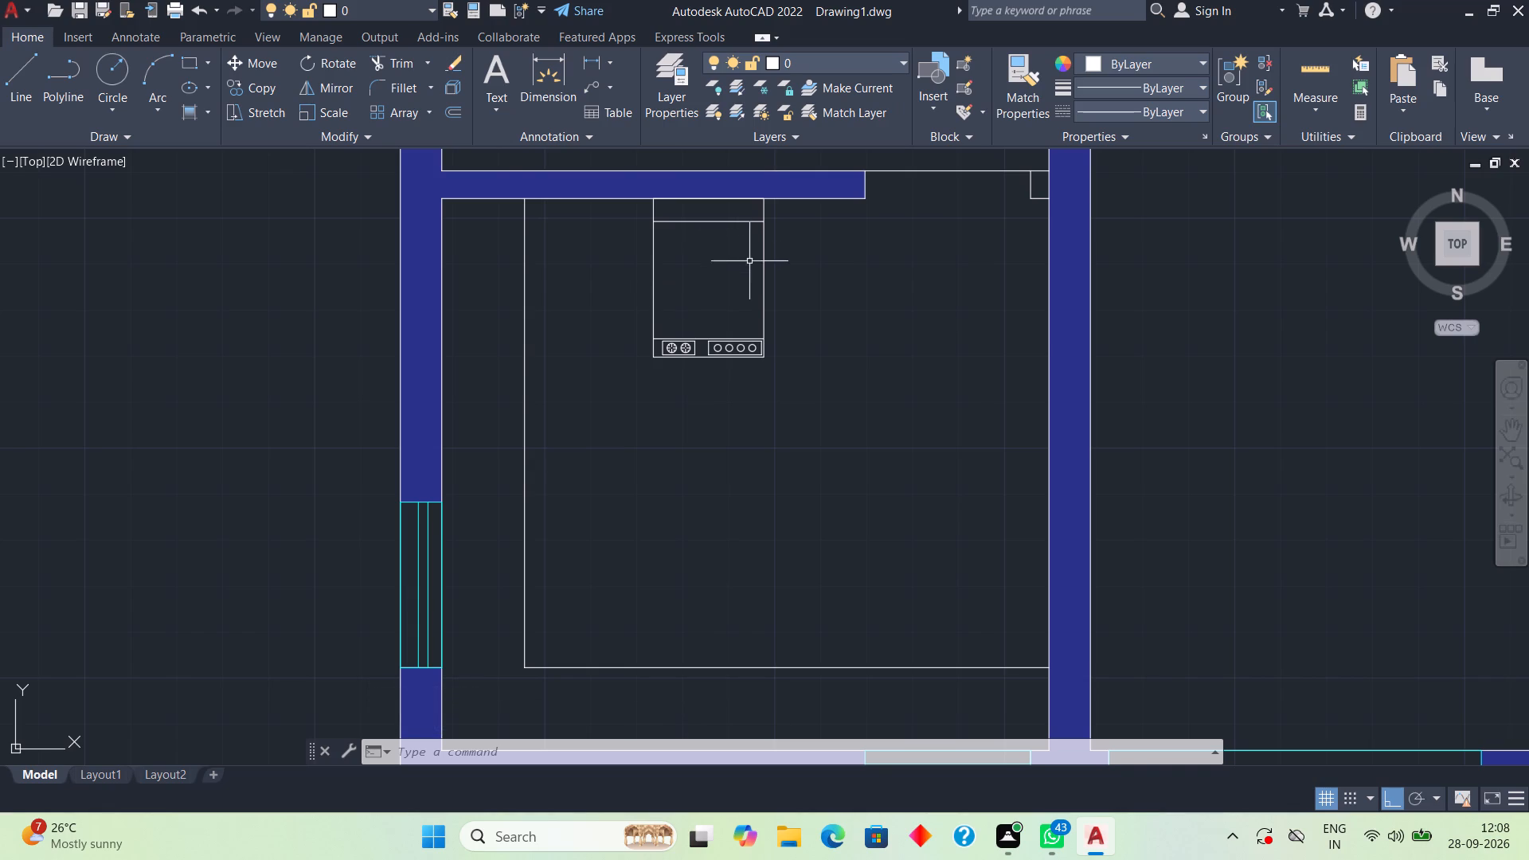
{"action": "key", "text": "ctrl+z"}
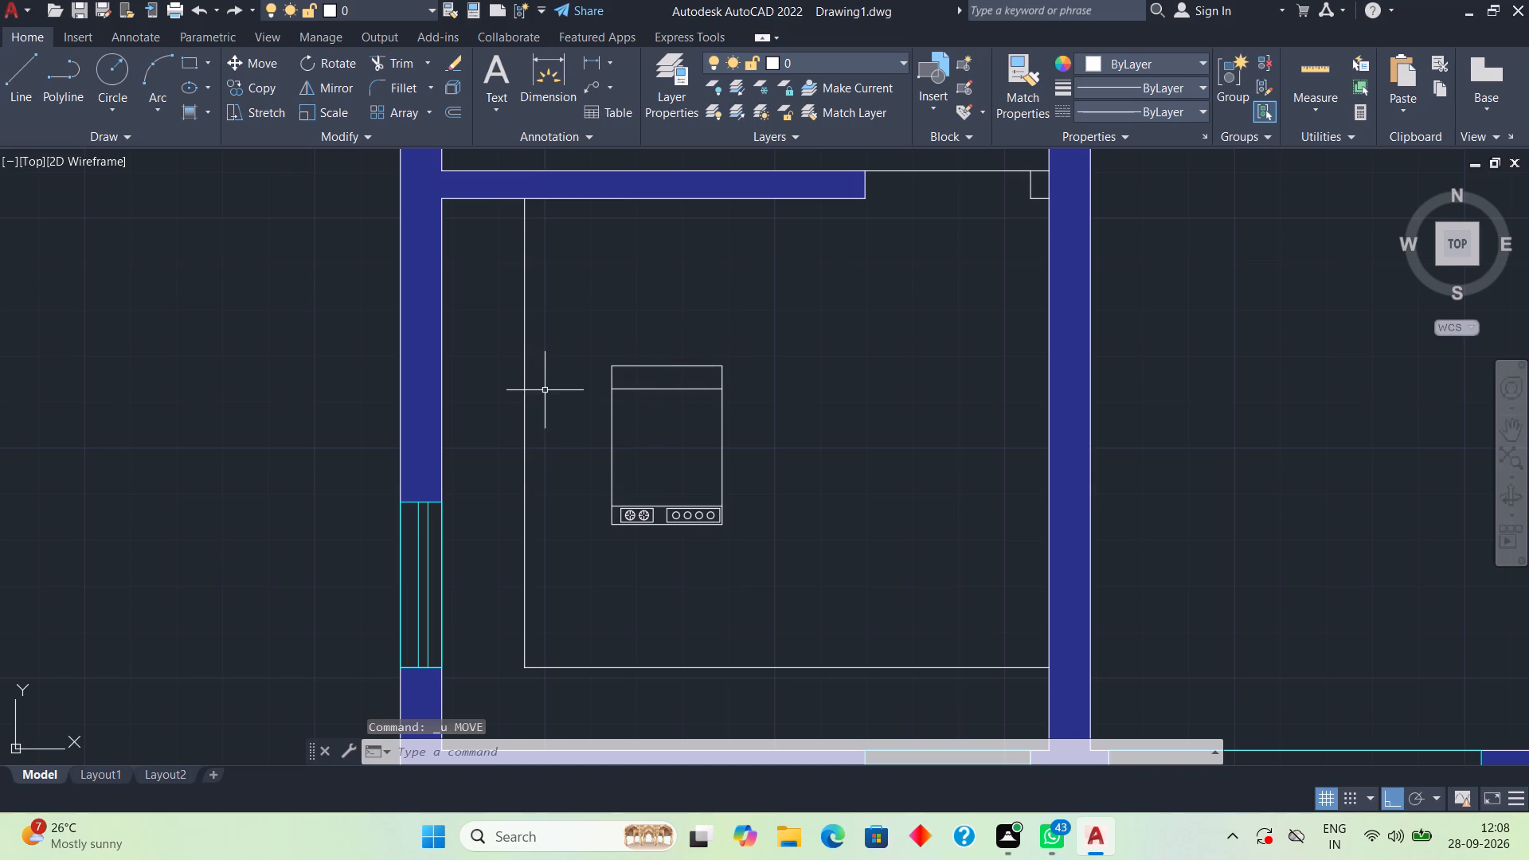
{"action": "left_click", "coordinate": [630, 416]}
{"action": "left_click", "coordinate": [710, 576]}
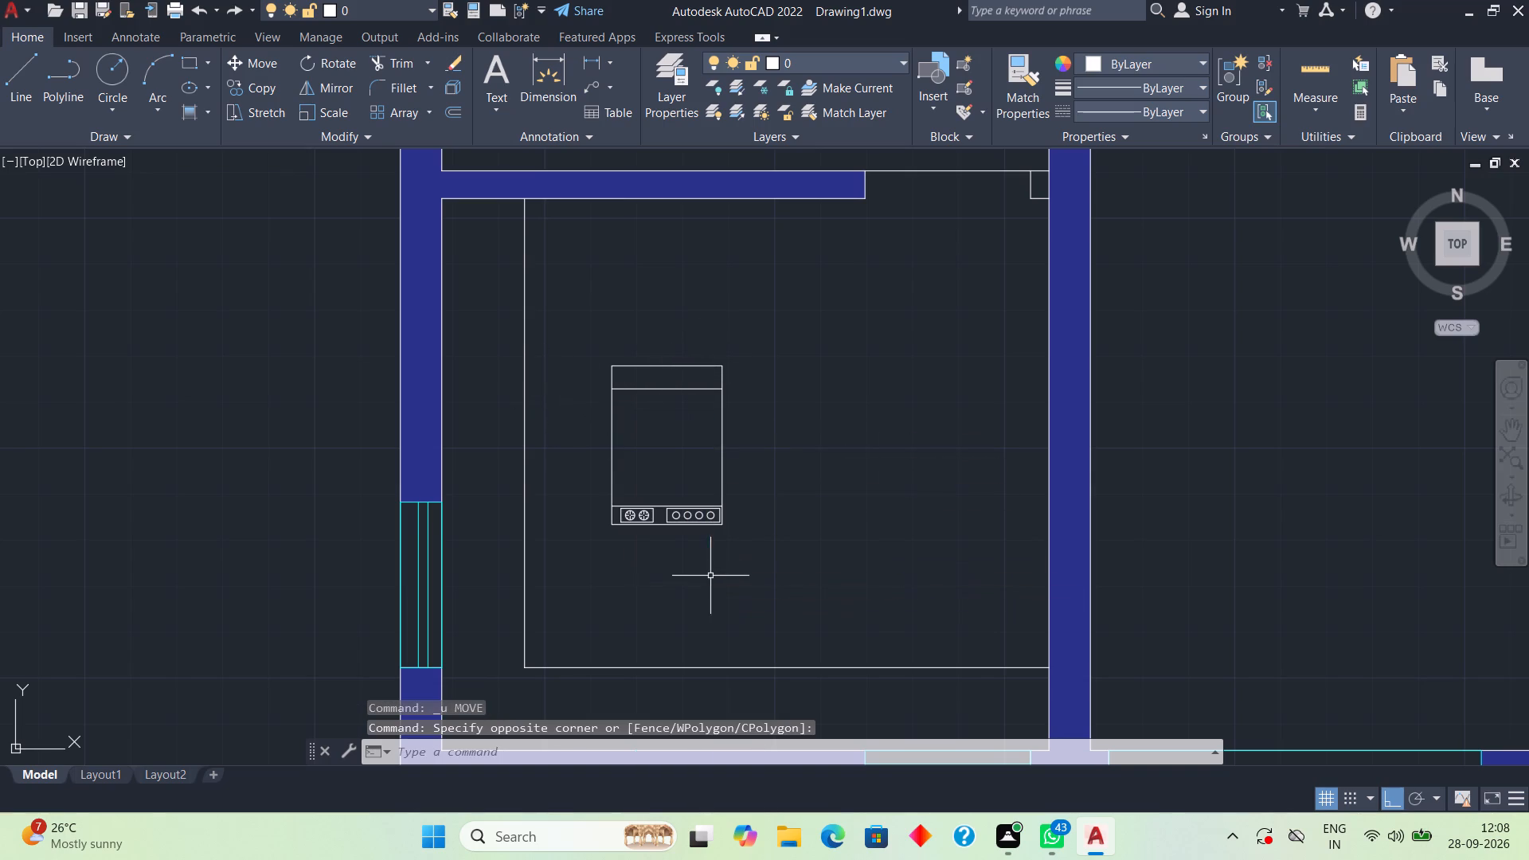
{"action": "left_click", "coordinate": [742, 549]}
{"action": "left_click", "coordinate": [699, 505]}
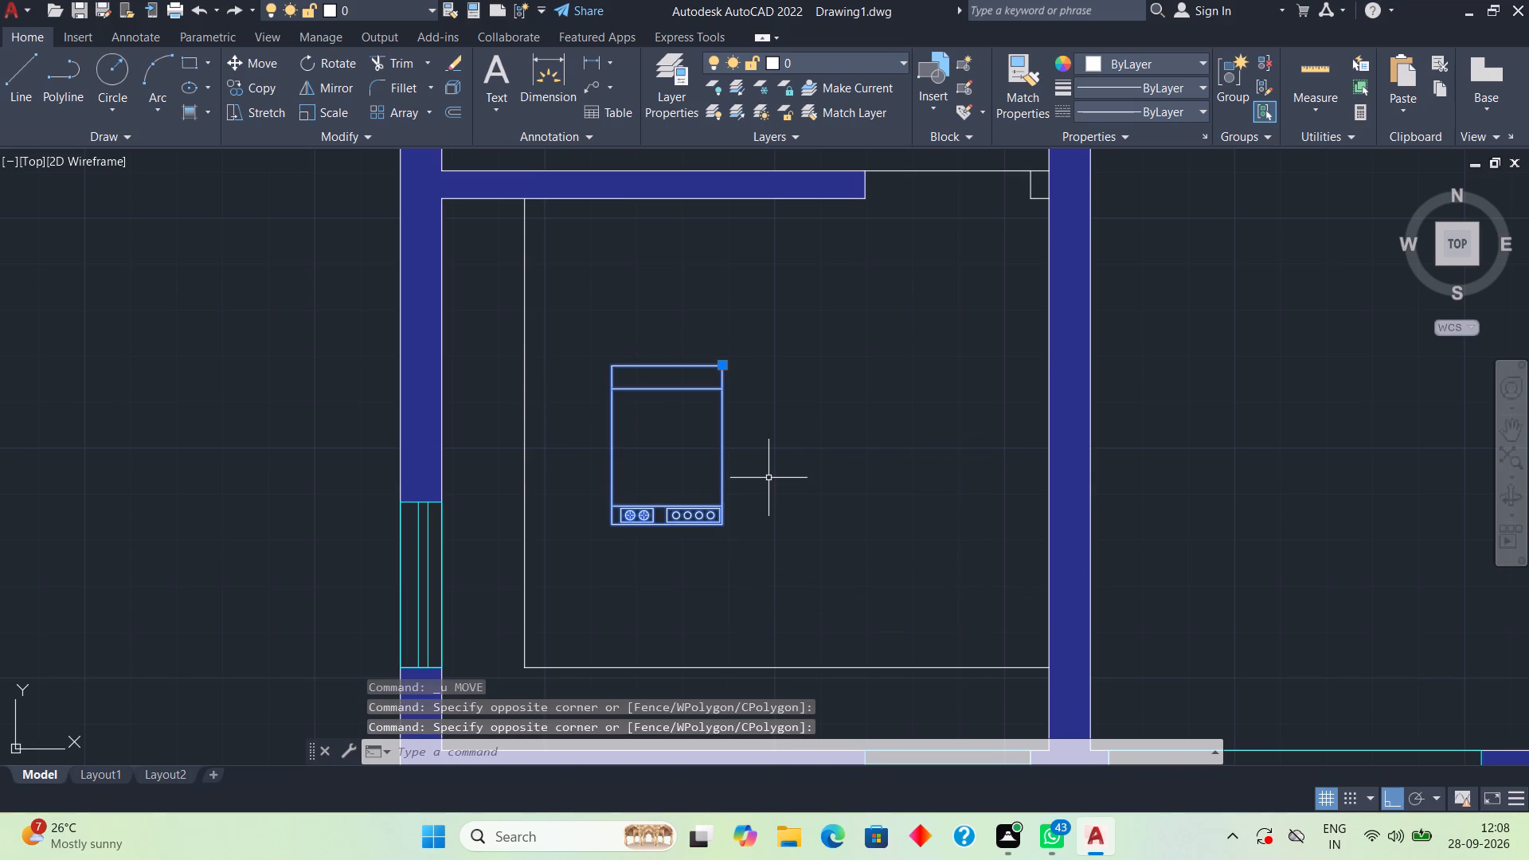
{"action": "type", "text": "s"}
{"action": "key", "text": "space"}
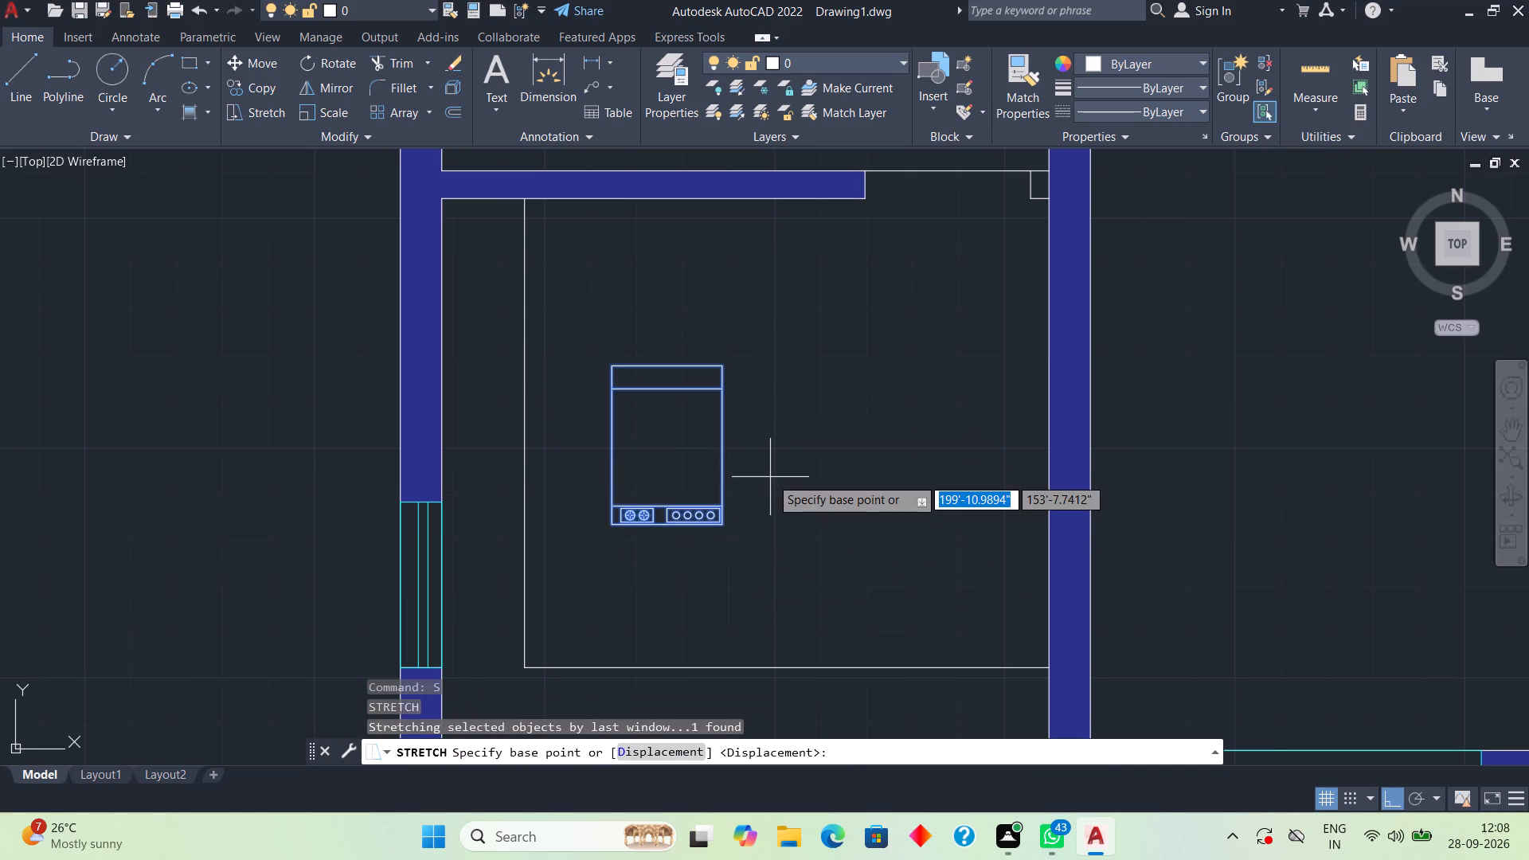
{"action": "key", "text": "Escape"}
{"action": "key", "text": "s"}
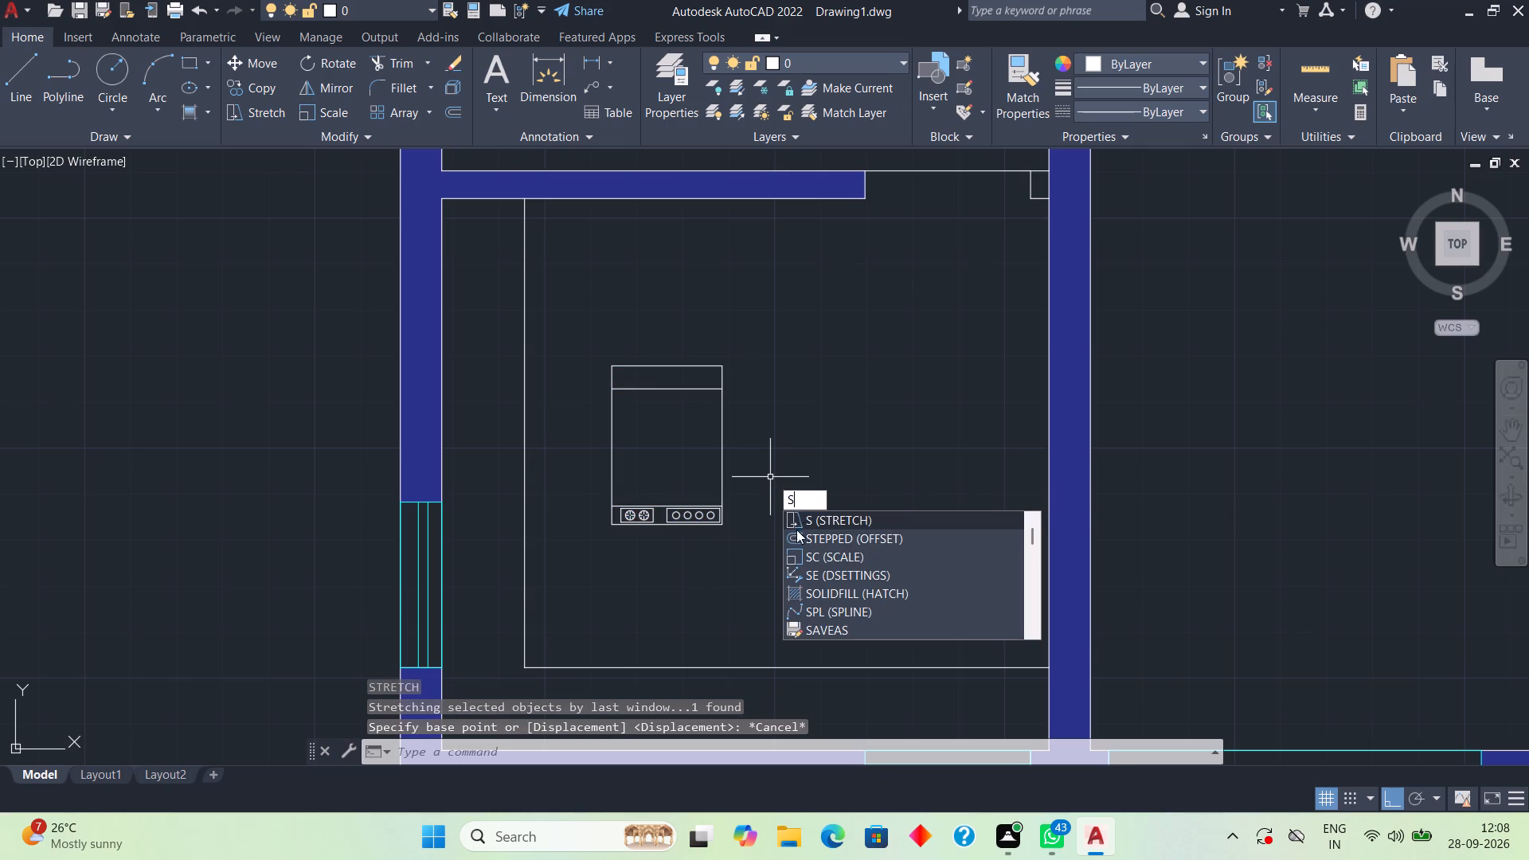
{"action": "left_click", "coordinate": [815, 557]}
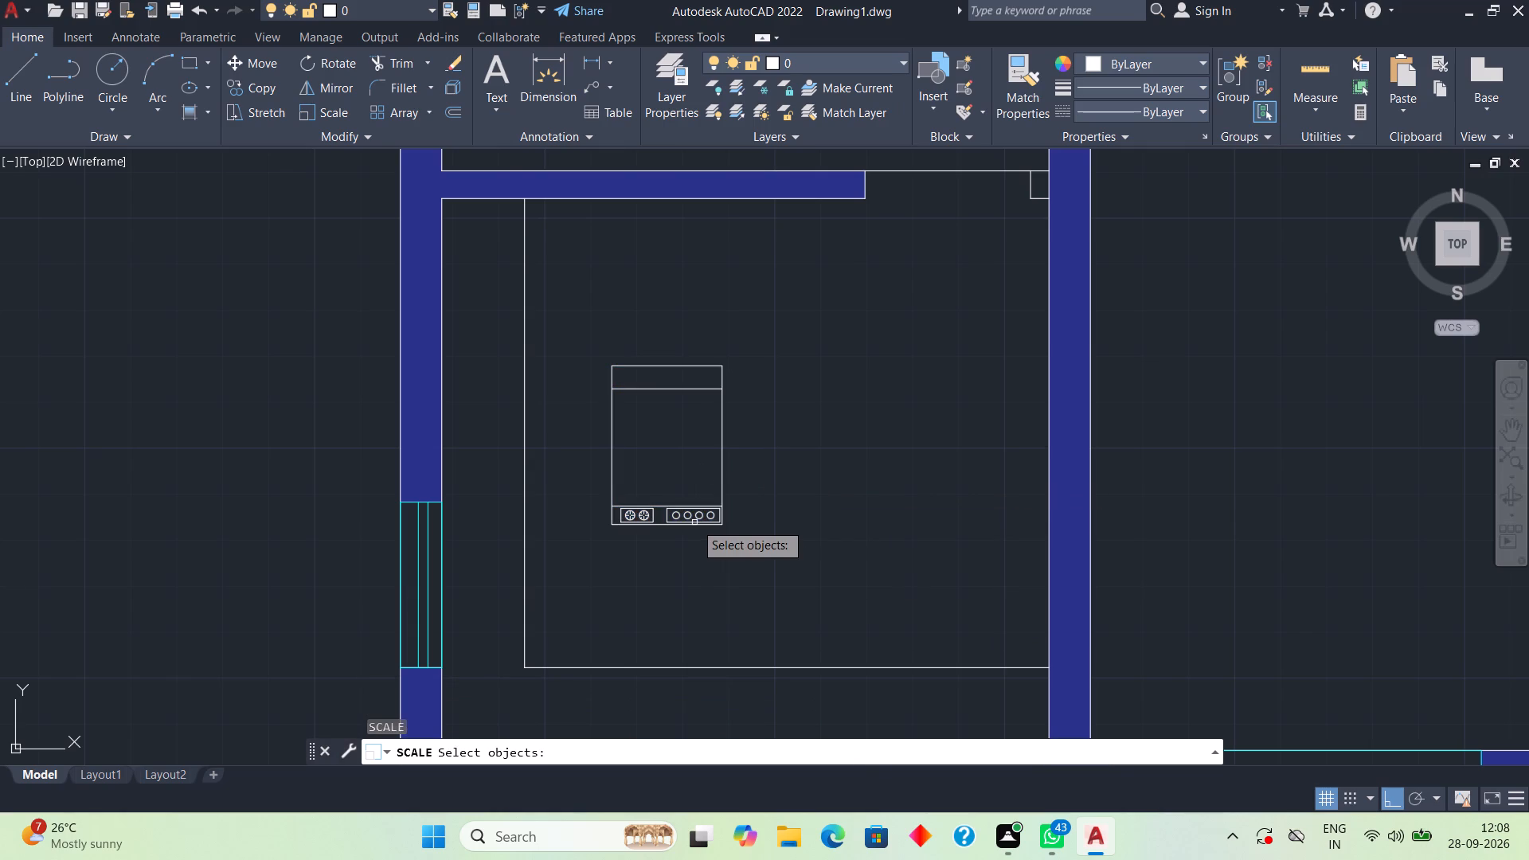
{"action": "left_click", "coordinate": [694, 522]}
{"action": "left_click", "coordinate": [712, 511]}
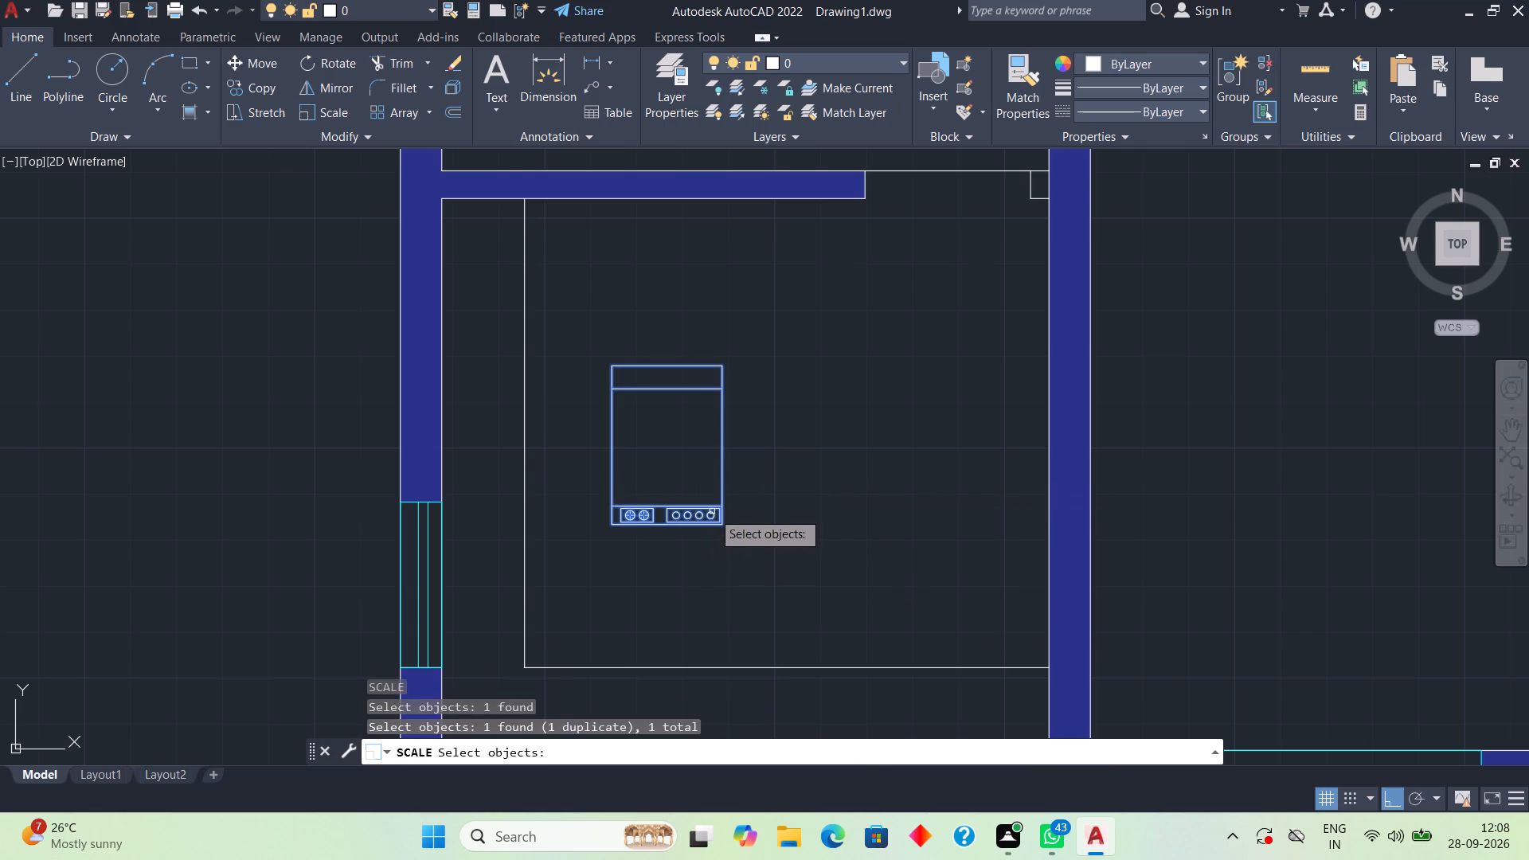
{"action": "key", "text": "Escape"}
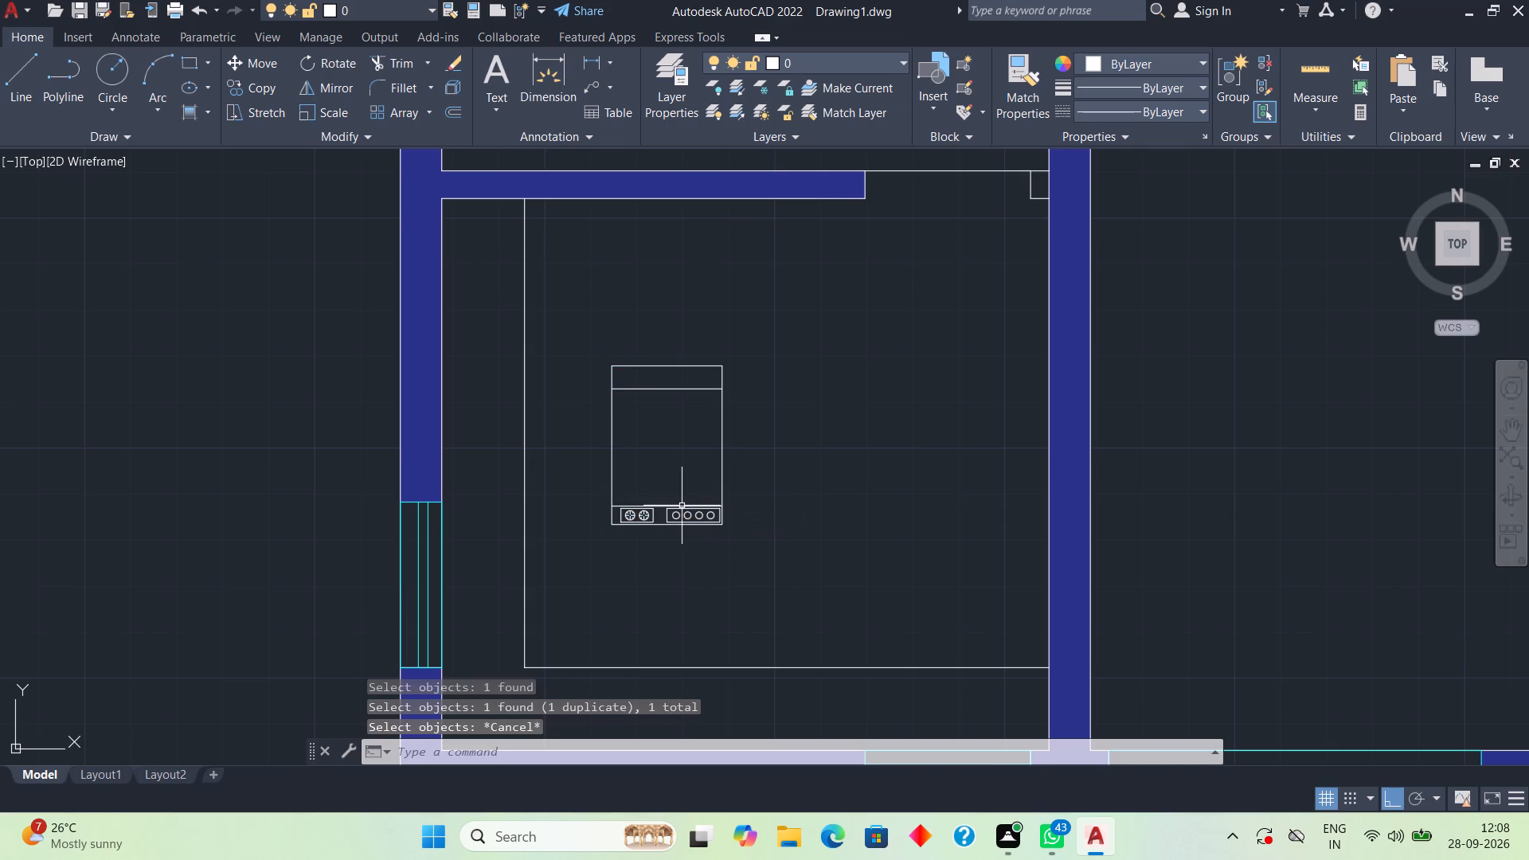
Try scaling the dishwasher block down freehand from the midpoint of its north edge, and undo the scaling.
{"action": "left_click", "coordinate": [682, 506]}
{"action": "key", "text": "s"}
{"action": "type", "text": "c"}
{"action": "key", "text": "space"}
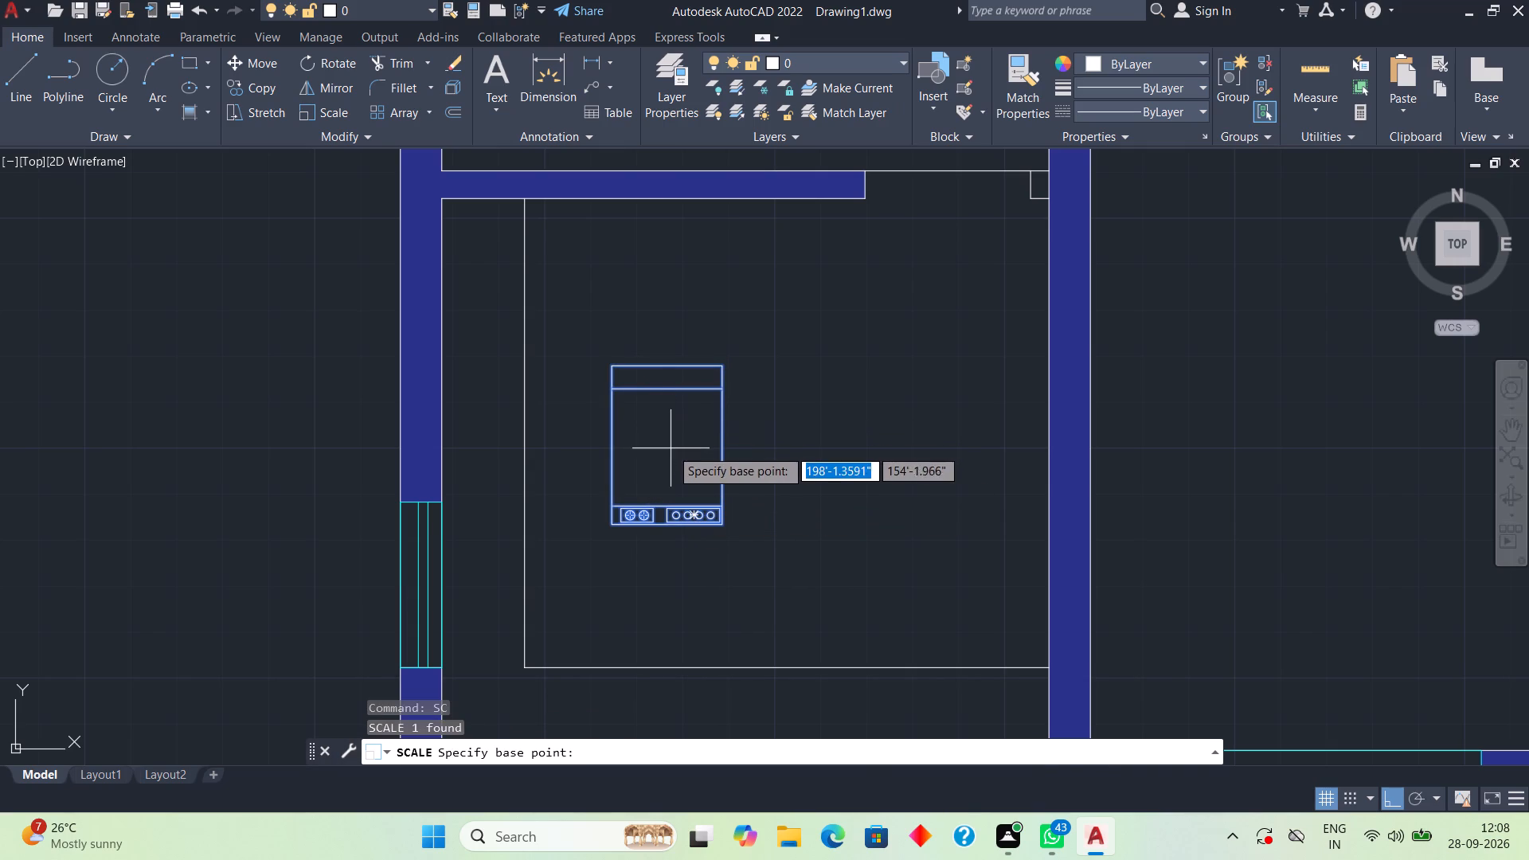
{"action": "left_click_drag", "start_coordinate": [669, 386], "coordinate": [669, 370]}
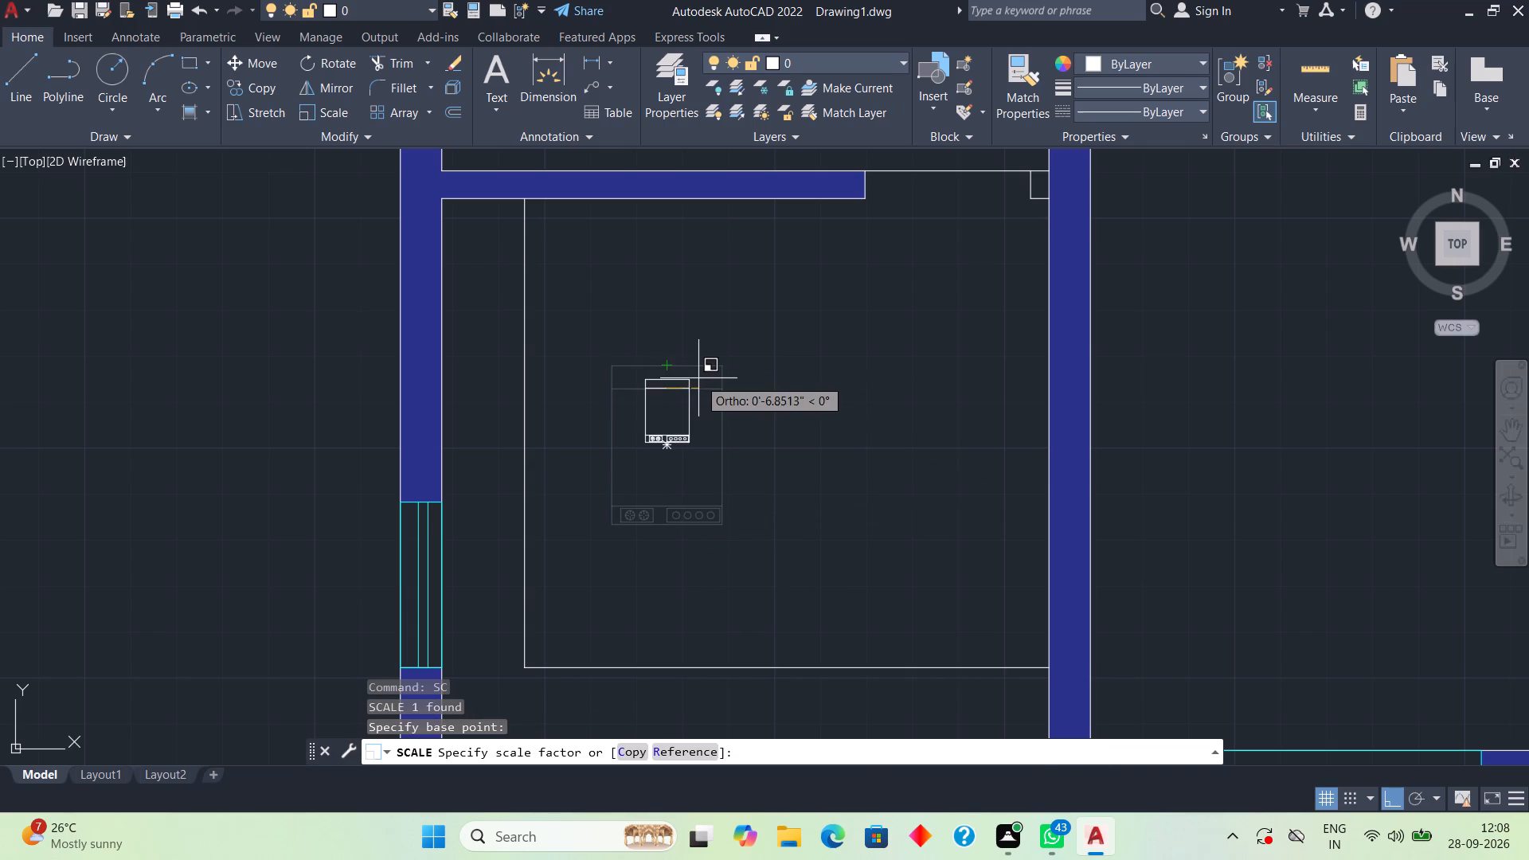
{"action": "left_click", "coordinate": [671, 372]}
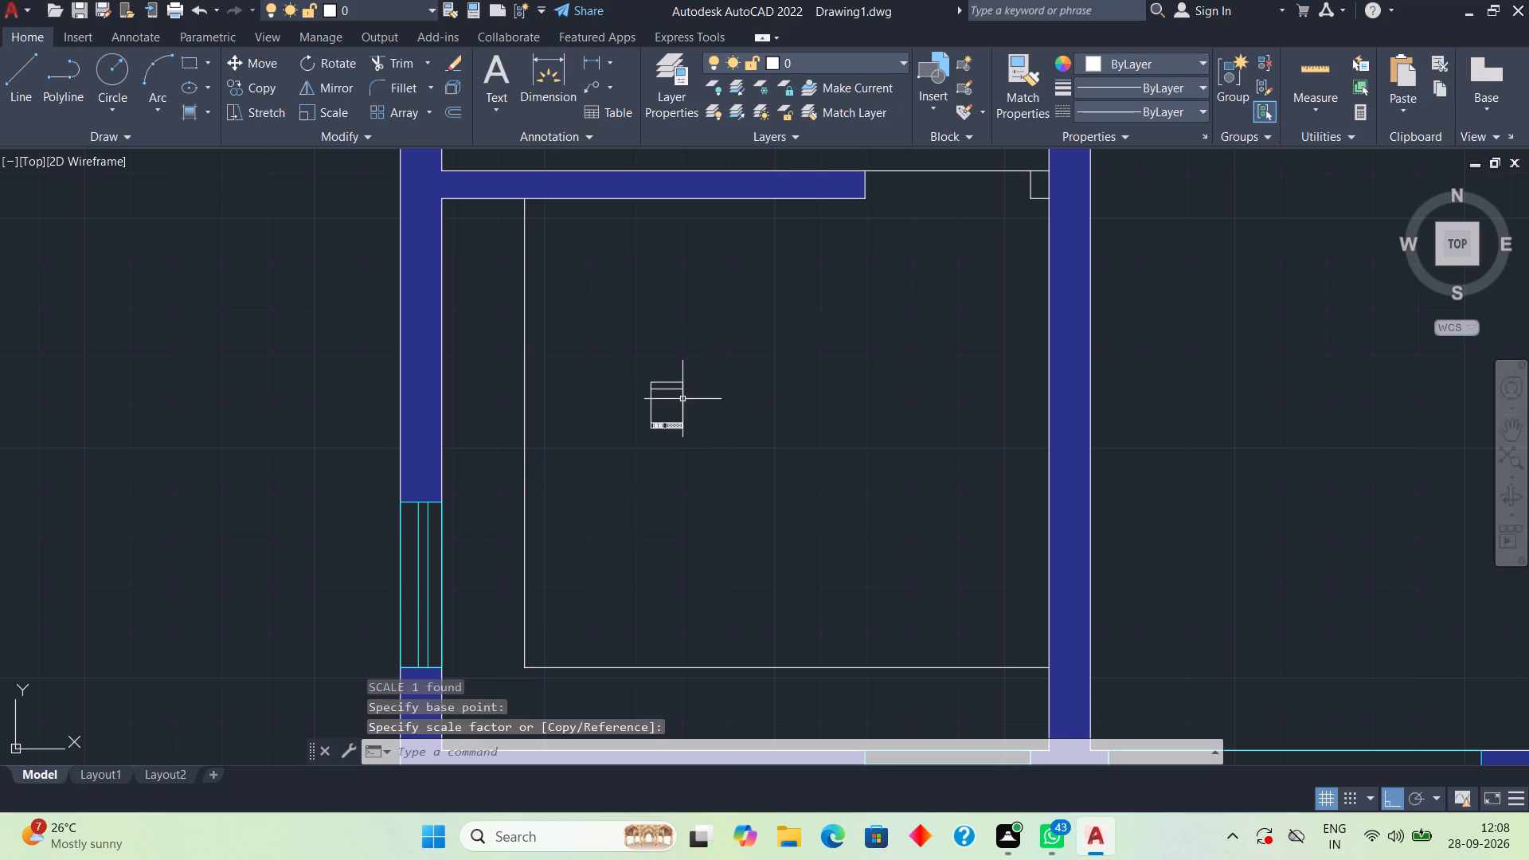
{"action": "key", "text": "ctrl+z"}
Scale the dishwasher block down freehand to a little over half size, using a base point northwest of it near the room's north wall.
{"action": "left_click", "coordinate": [675, 410]}
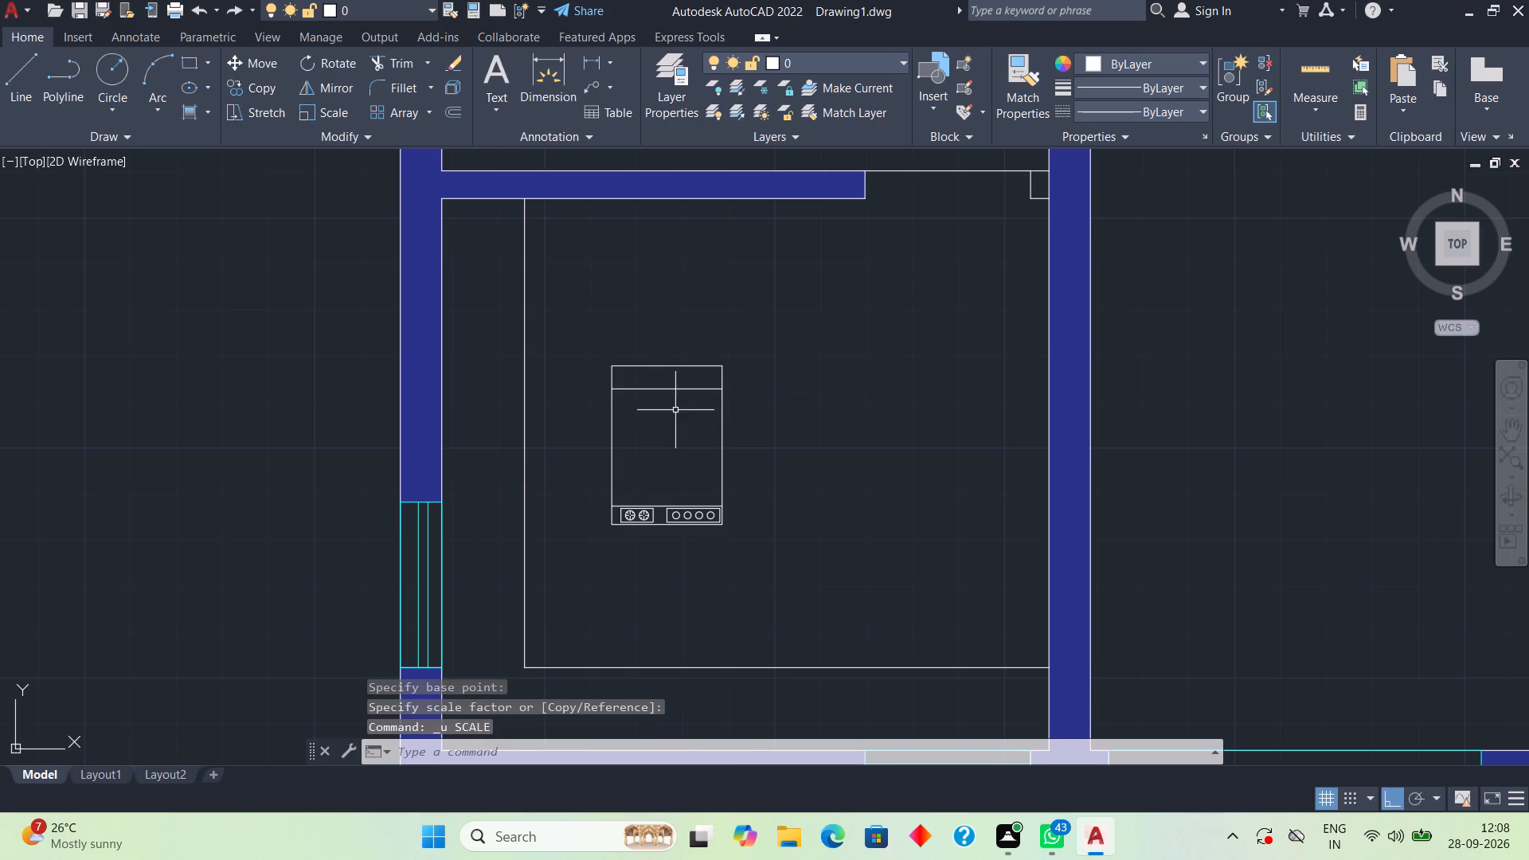
{"action": "left_click", "coordinate": [717, 481]}
{"action": "left_click", "coordinate": [736, 498]}
{"action": "left_click", "coordinate": [710, 480]}
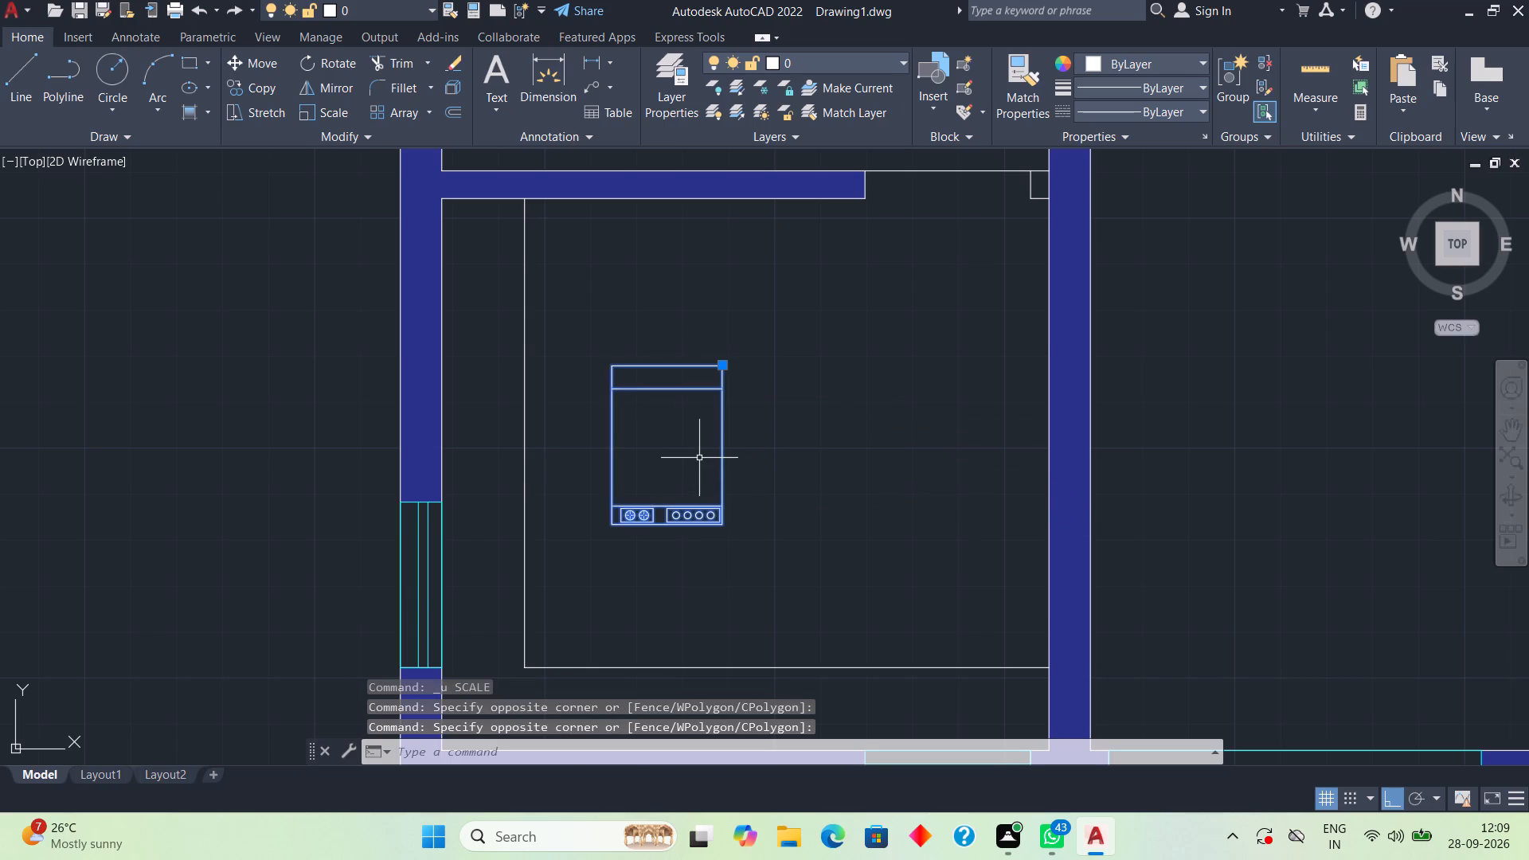
{"action": "key", "text": "s"}
{"action": "key", "text": "c"}
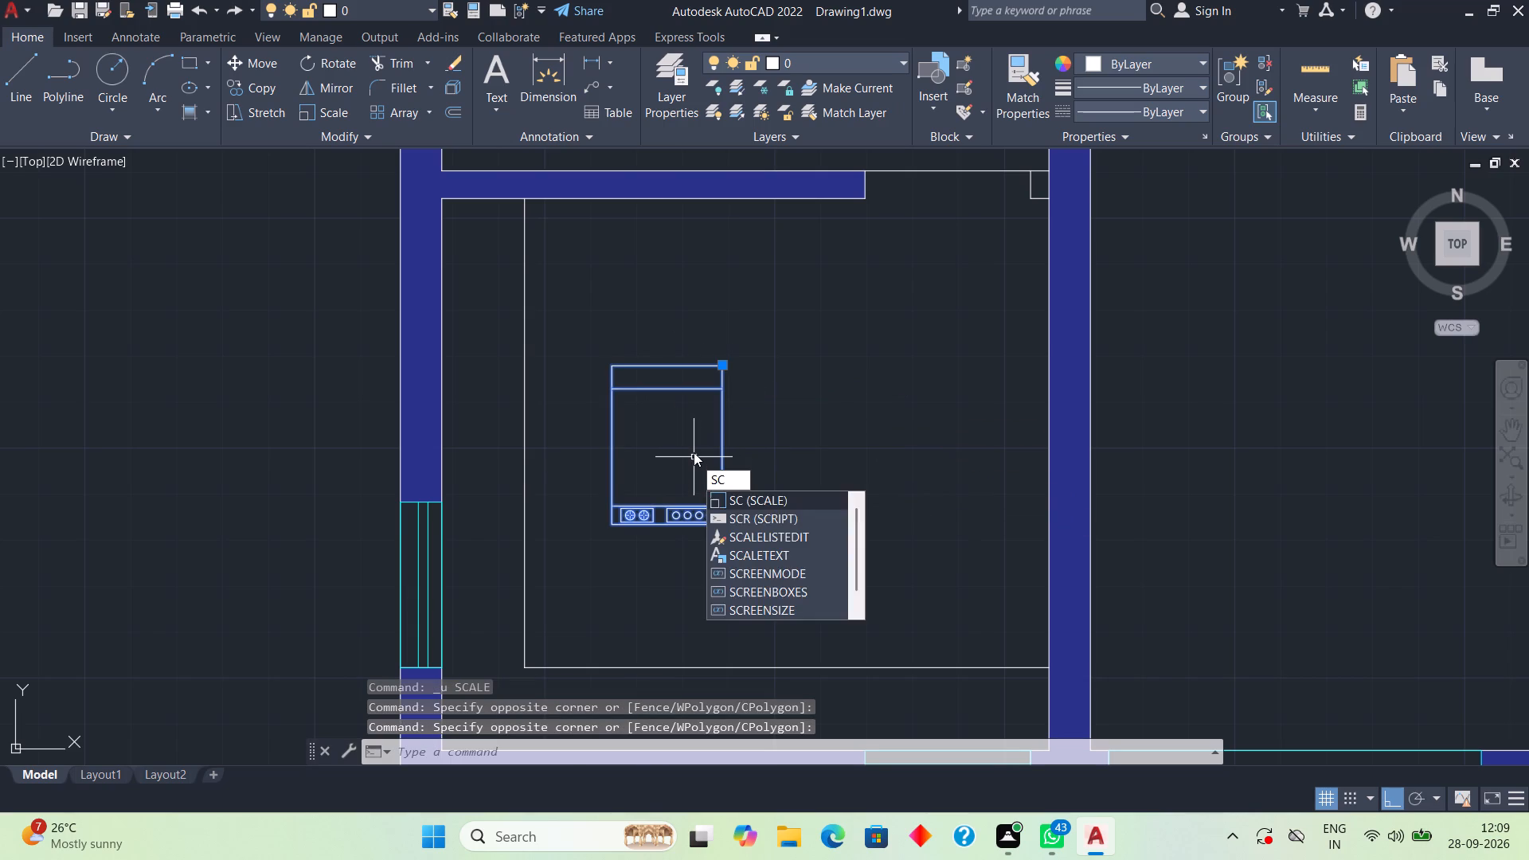
{"action": "key", "text": "space"}
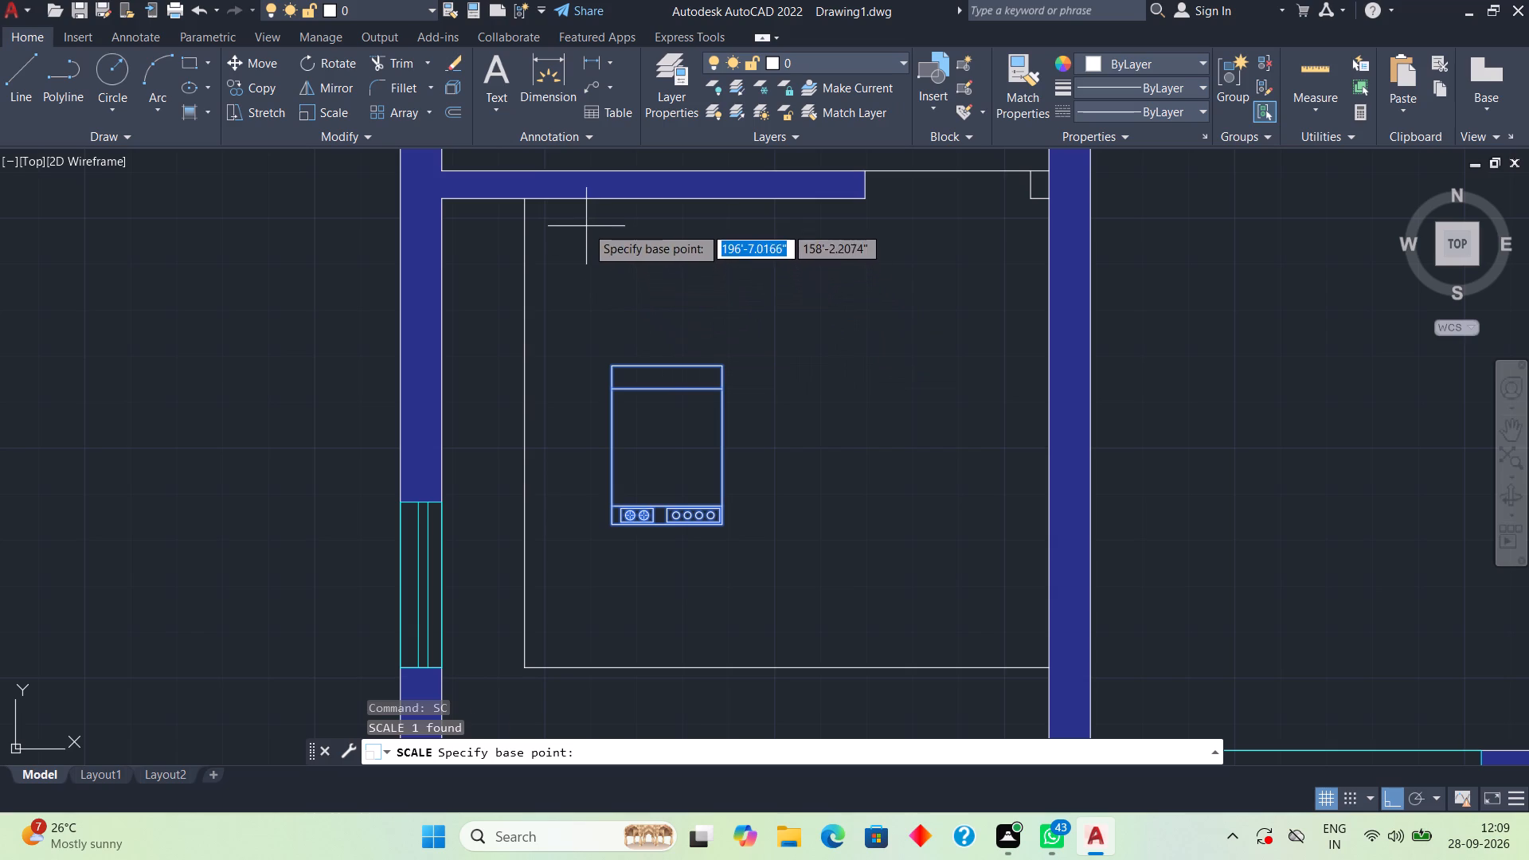
{"action": "left_click", "coordinate": [586, 226]}
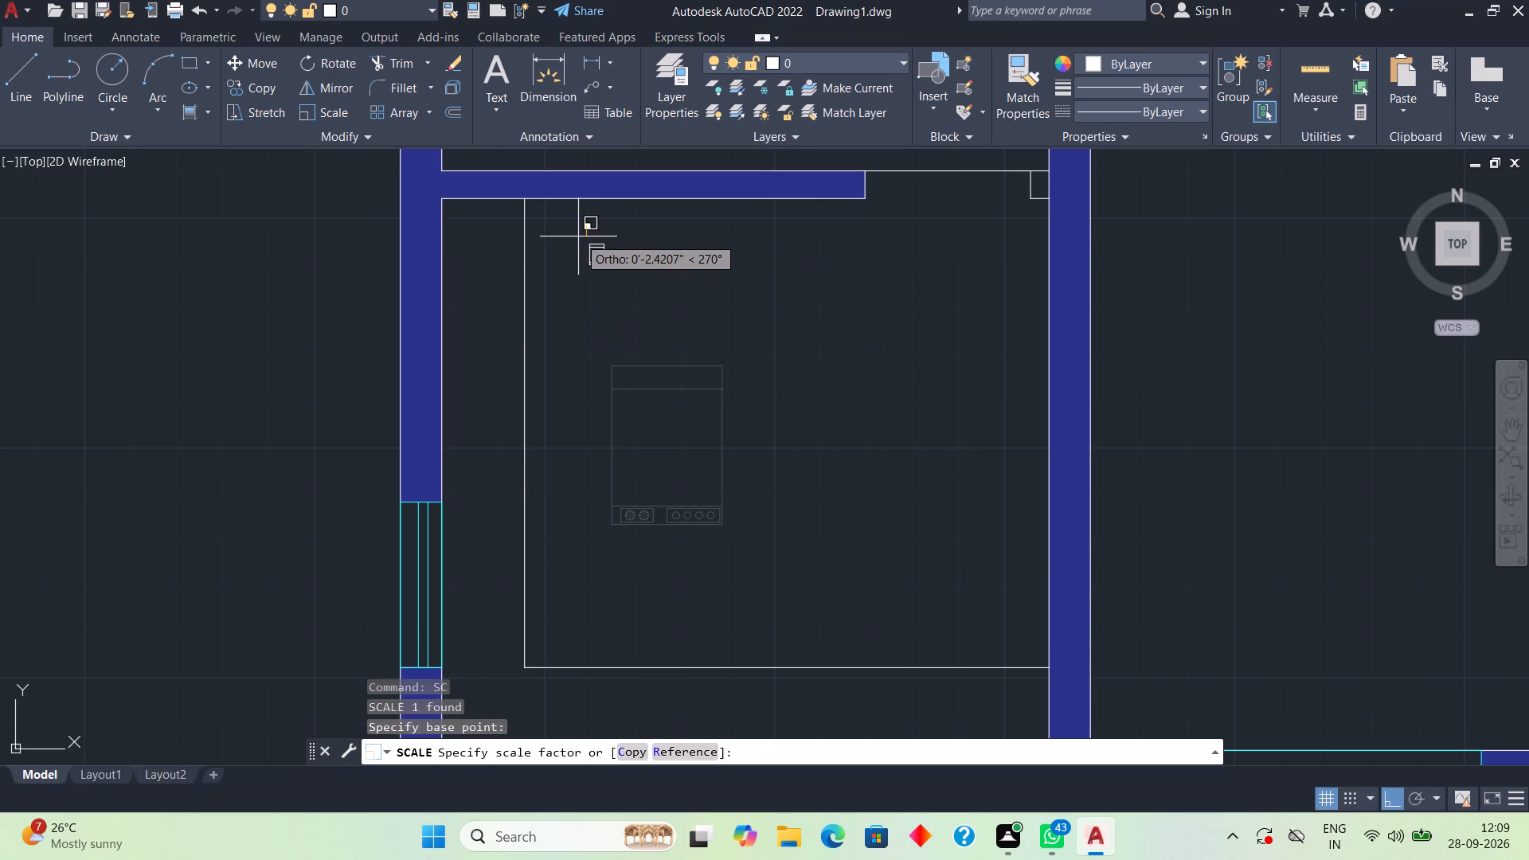
{"action": "scroll", "coordinate": [578, 236], "scroll_direction": "up", "scroll_amount": 2}
{"action": "scroll", "coordinate": [578, 236], "scroll_direction": "down", "scroll_amount": 1}
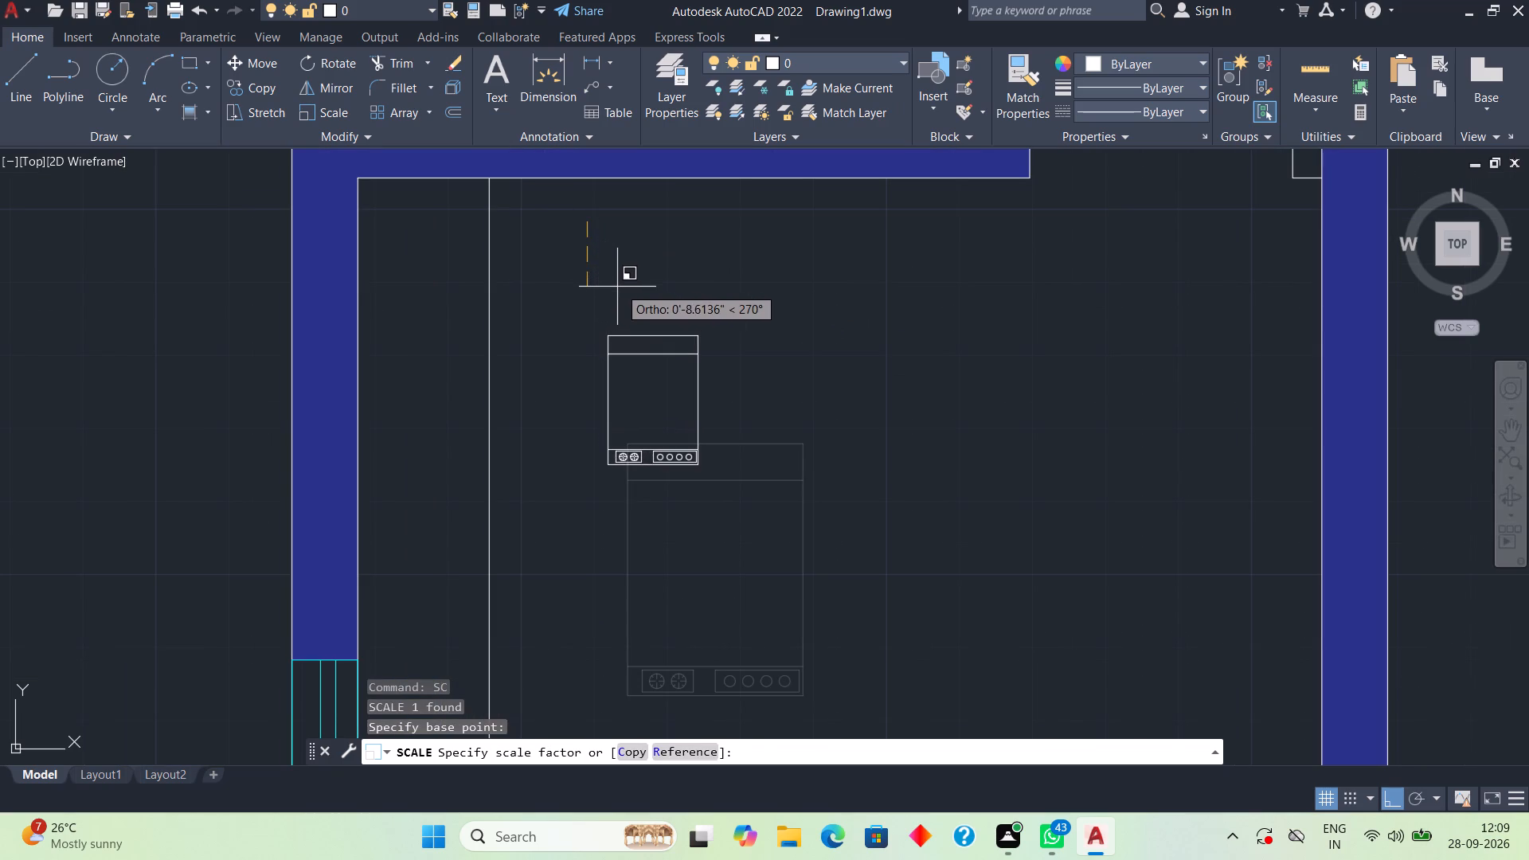
{"action": "left_click", "coordinate": [647, 292]}
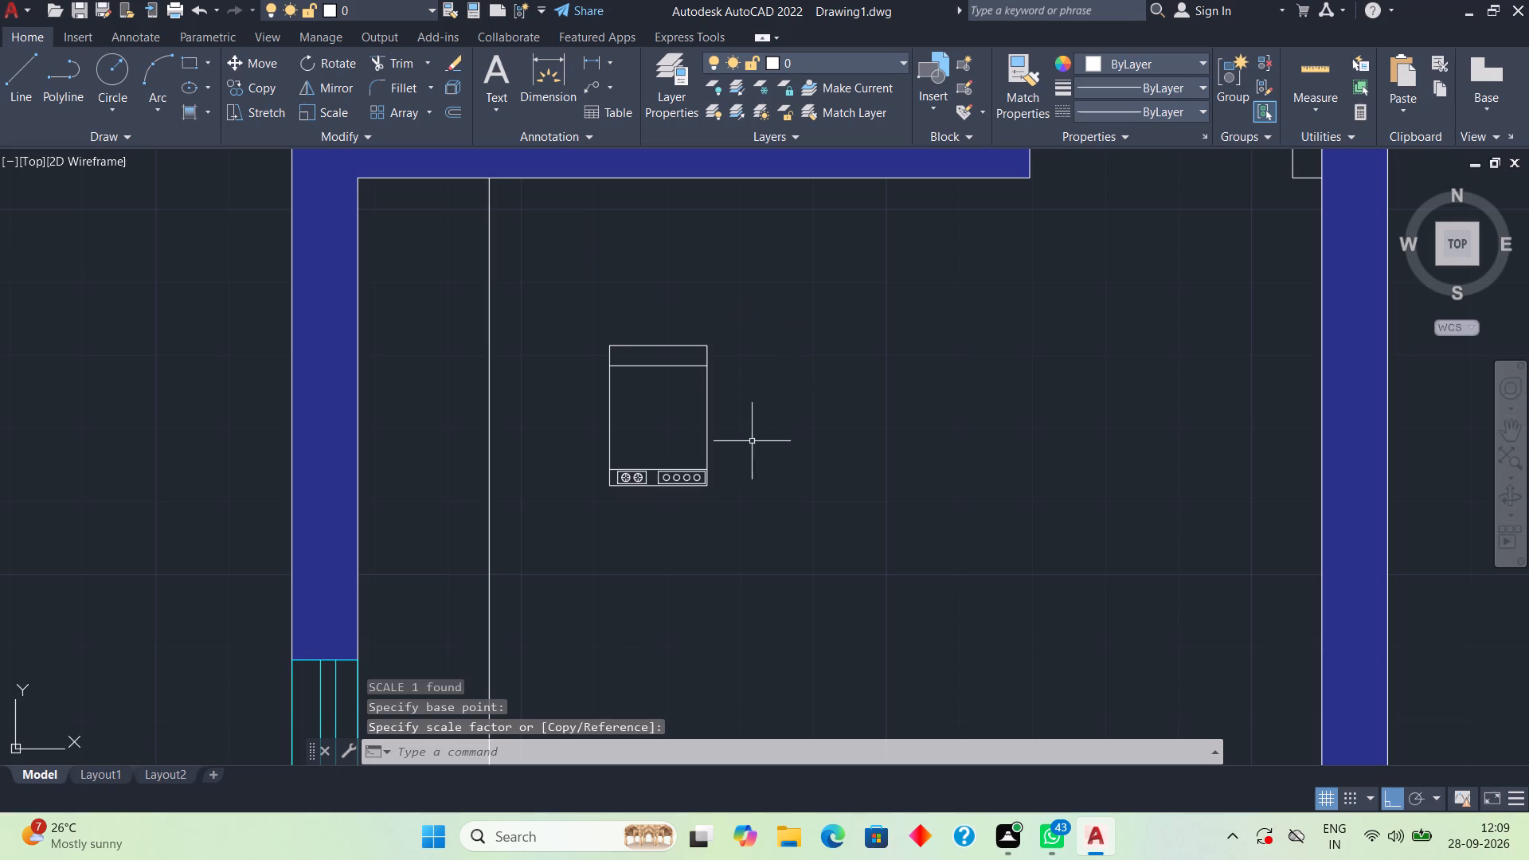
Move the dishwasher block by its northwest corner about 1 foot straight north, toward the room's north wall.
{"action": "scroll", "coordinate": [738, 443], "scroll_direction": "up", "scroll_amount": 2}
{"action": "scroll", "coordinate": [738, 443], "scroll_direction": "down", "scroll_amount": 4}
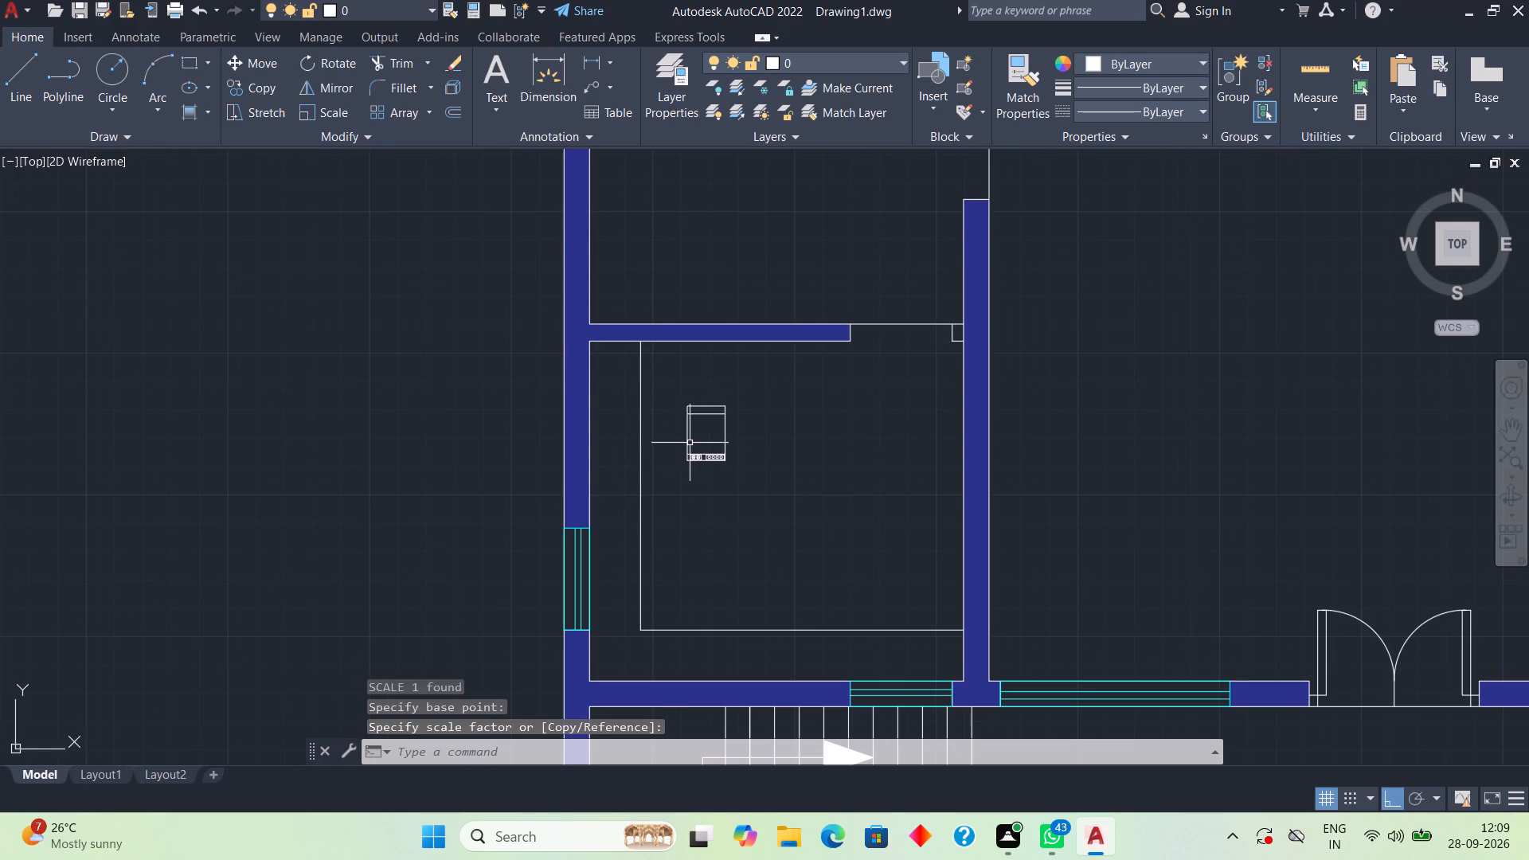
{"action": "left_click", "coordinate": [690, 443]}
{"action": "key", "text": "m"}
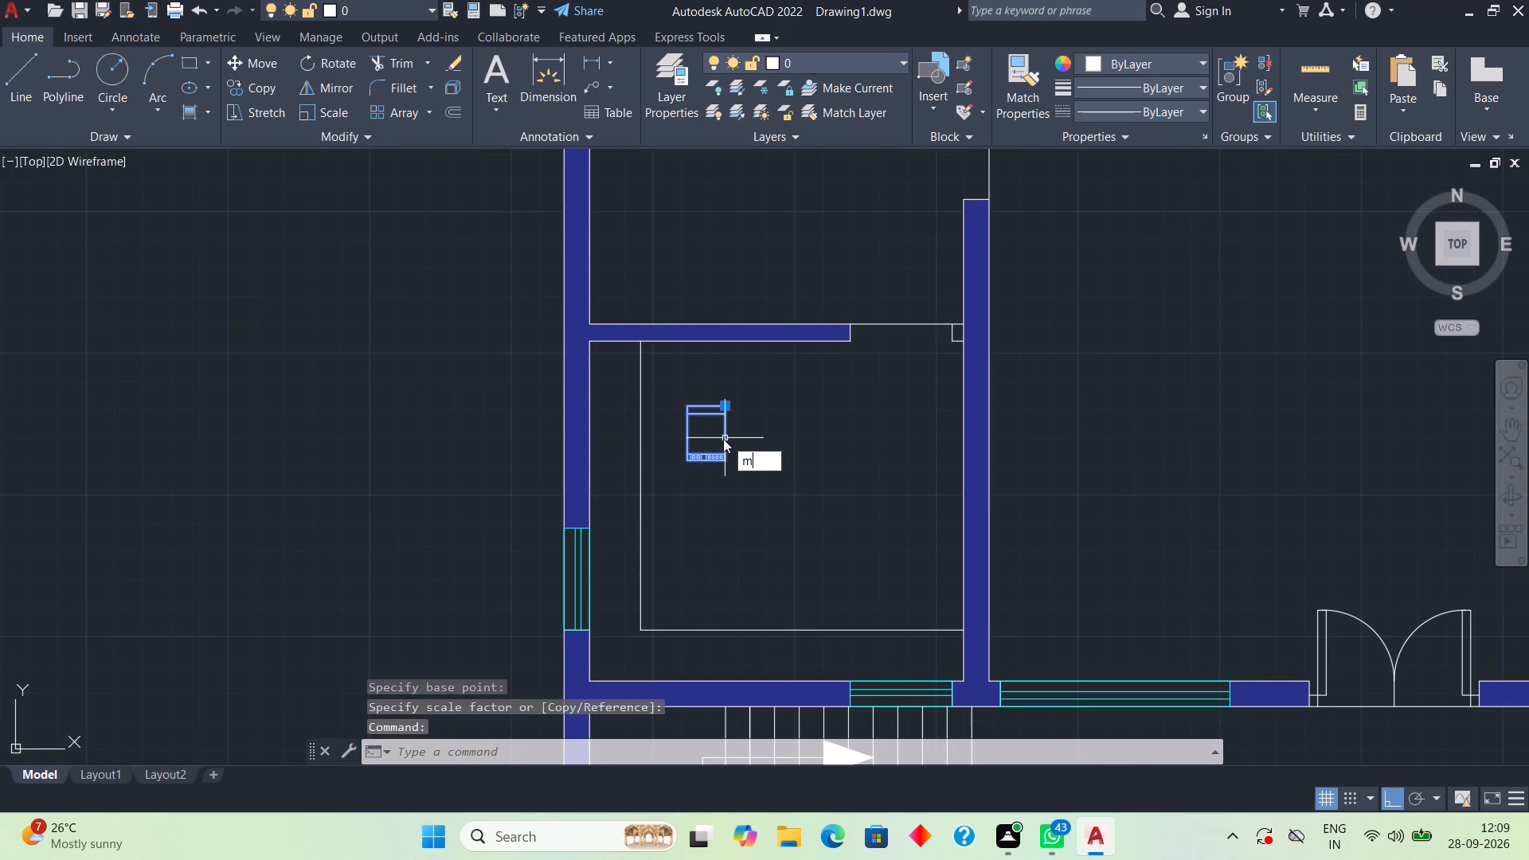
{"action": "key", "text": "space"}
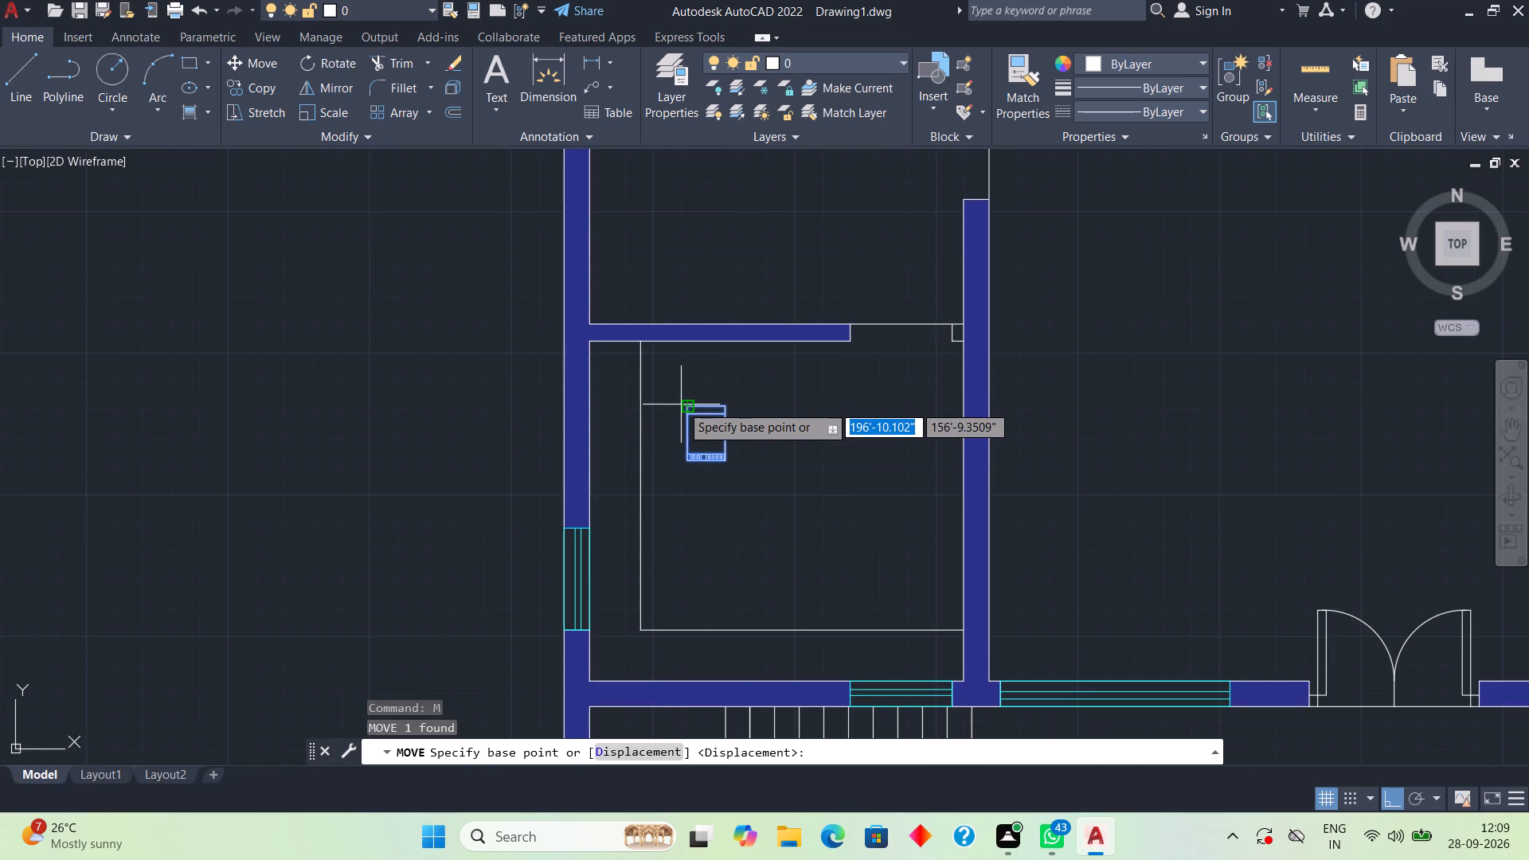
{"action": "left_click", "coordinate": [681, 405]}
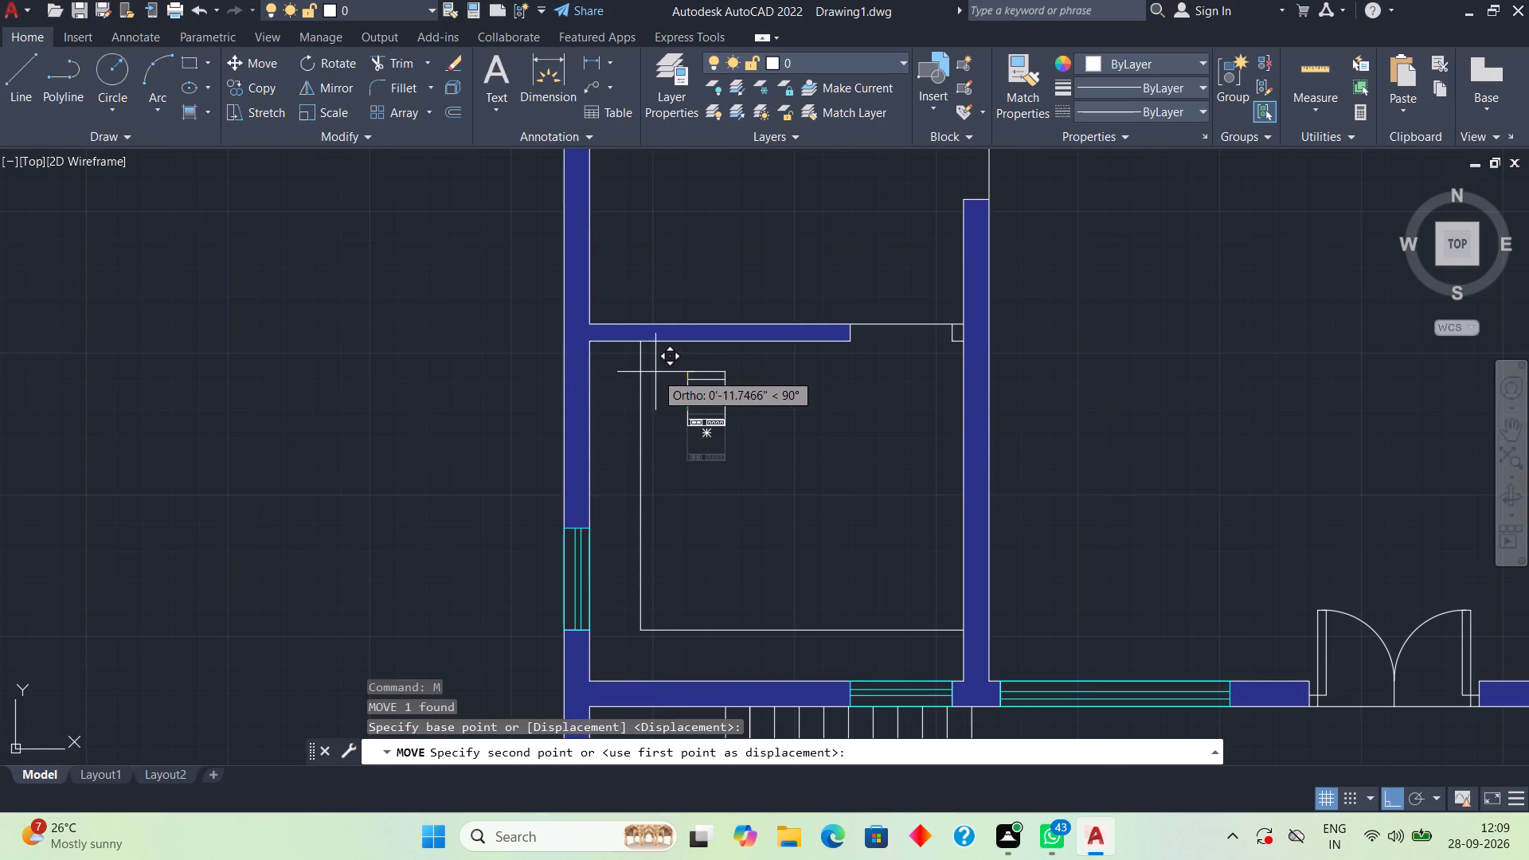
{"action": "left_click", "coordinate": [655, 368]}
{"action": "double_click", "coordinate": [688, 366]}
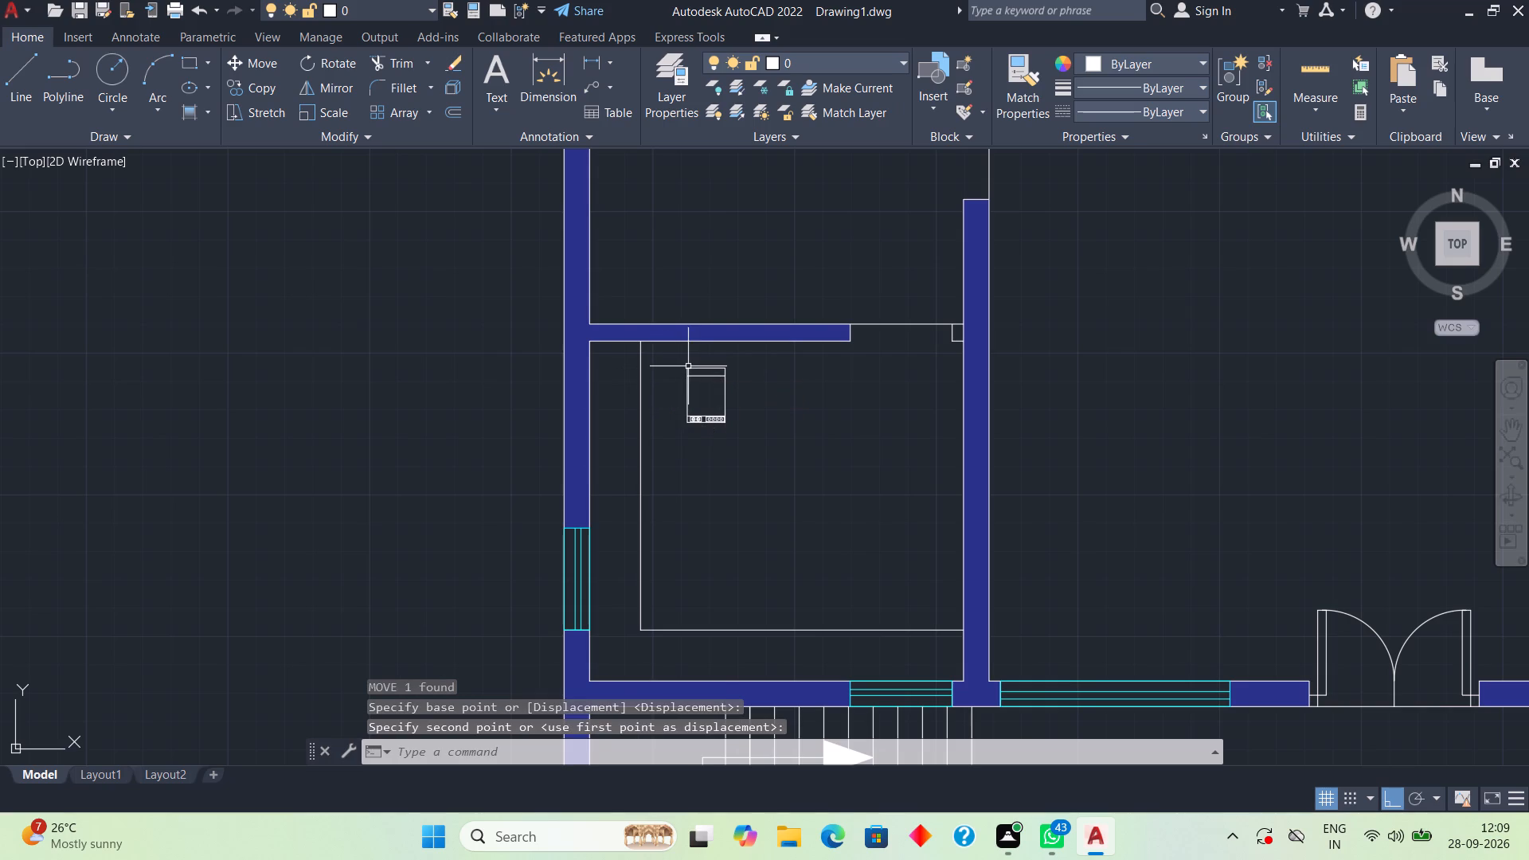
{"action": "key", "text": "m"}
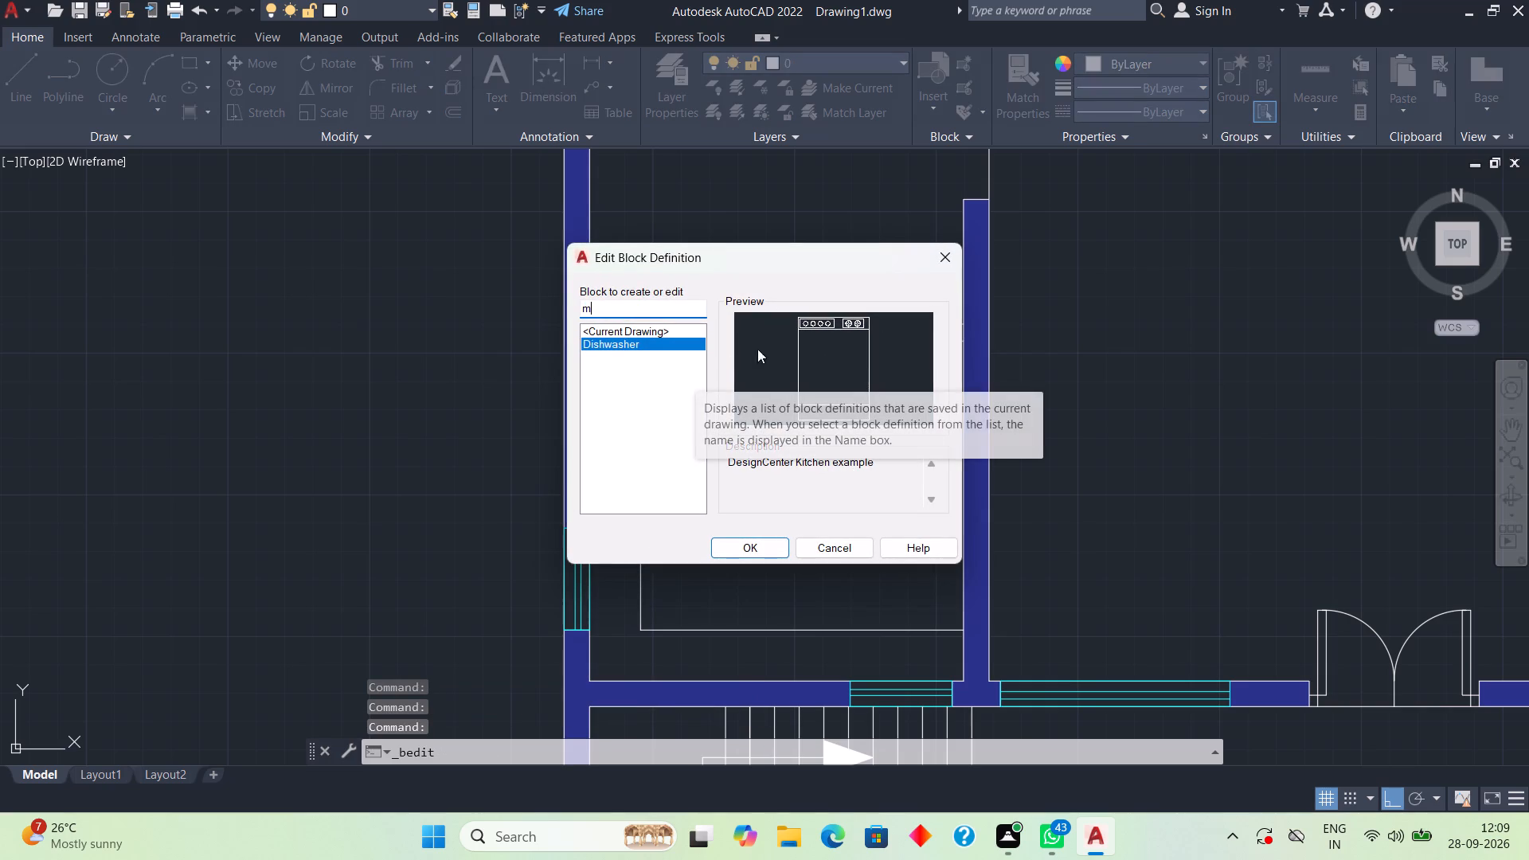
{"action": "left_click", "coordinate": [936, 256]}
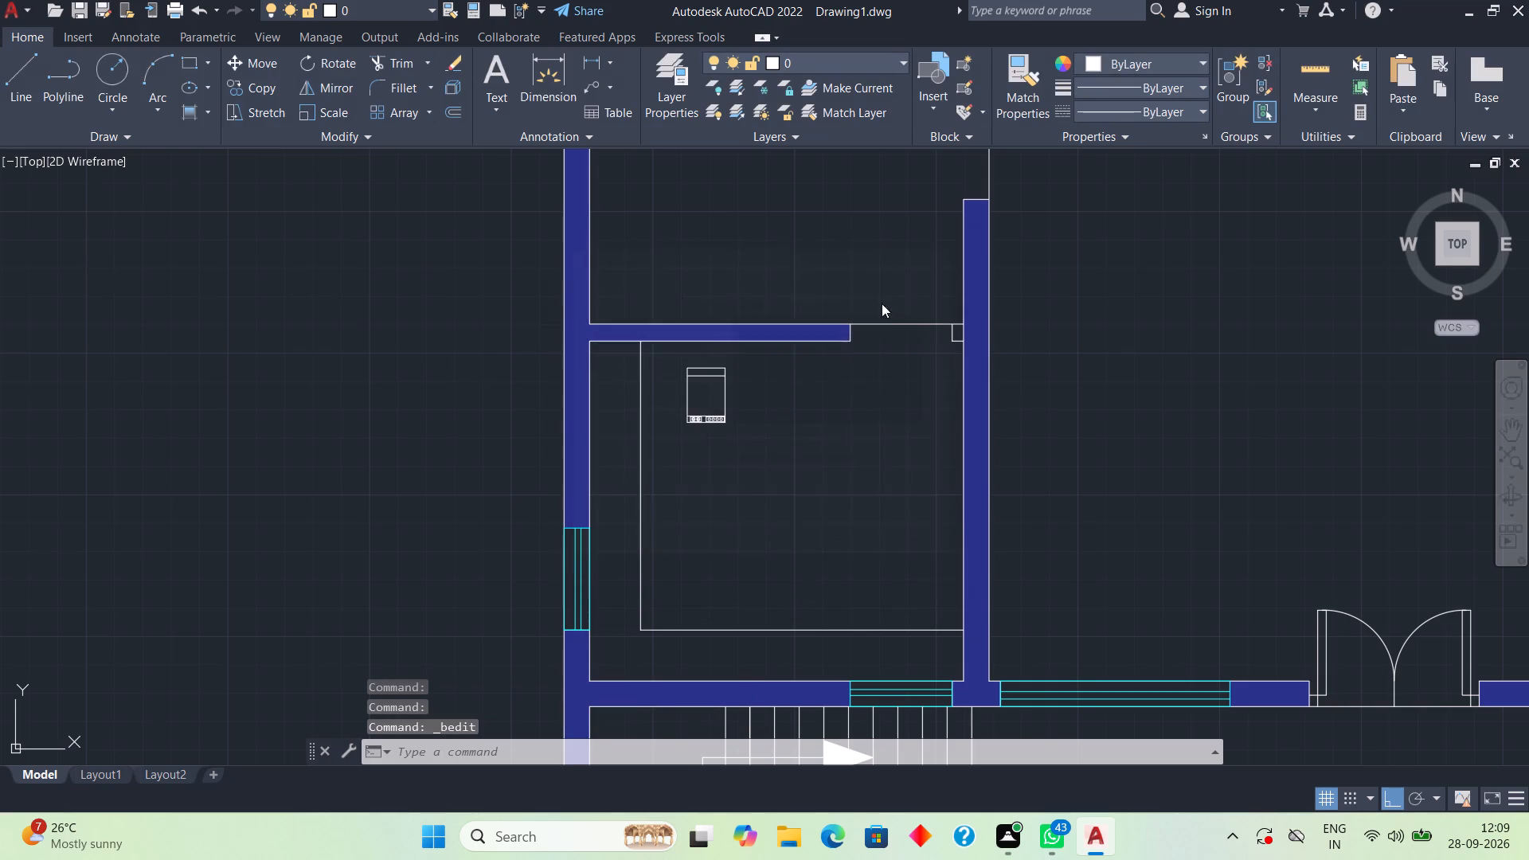
Move the dishwasher block by its northwest corner to the midpoint of the north wall's inner face.
{"action": "left_click", "coordinate": [708, 415]}
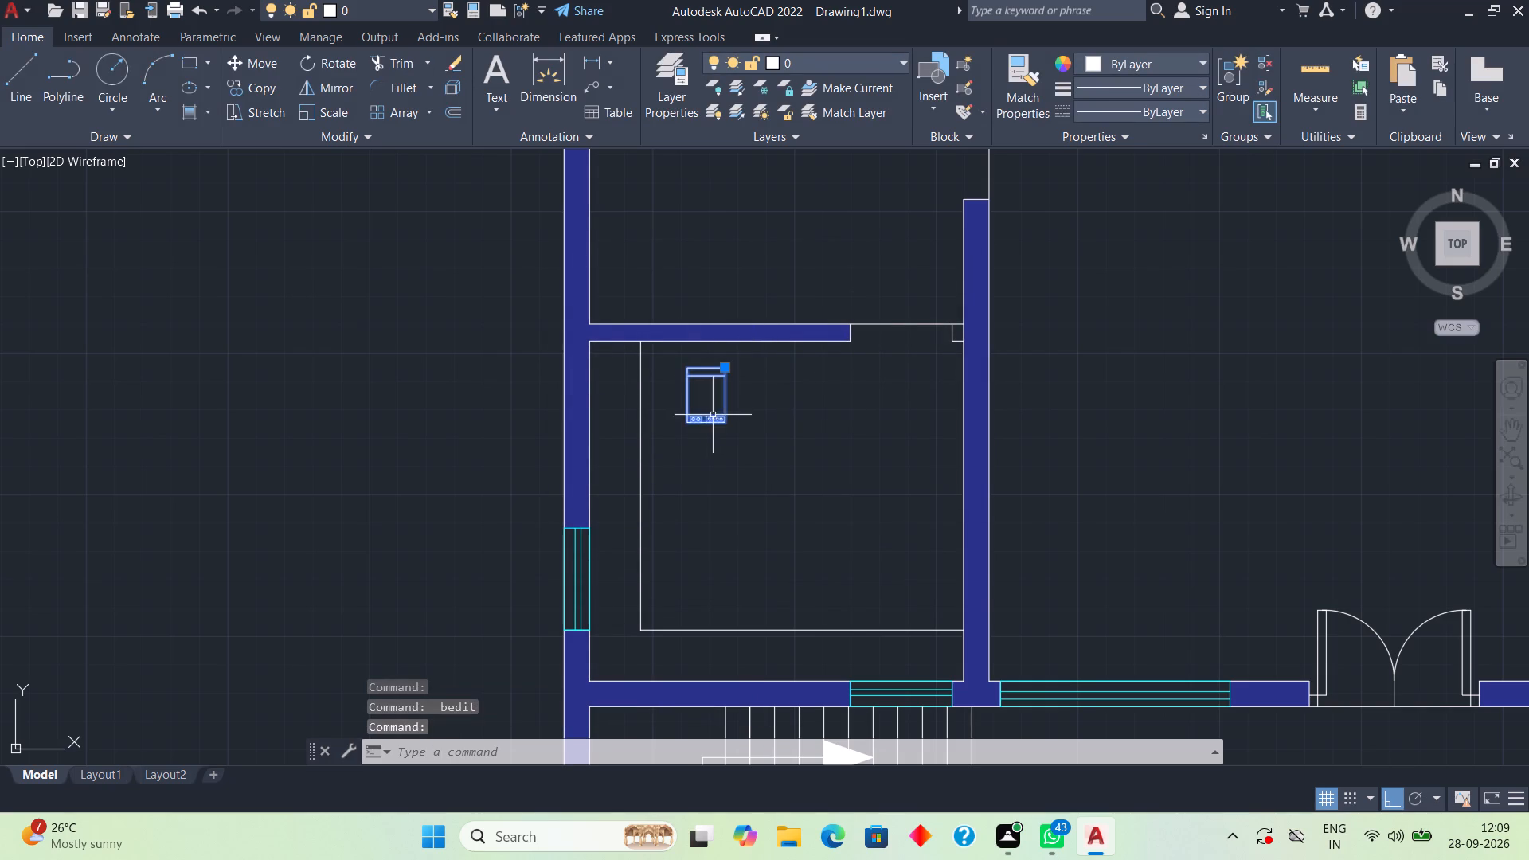
{"action": "type", "text": "m"}
{"action": "key", "text": "space"}
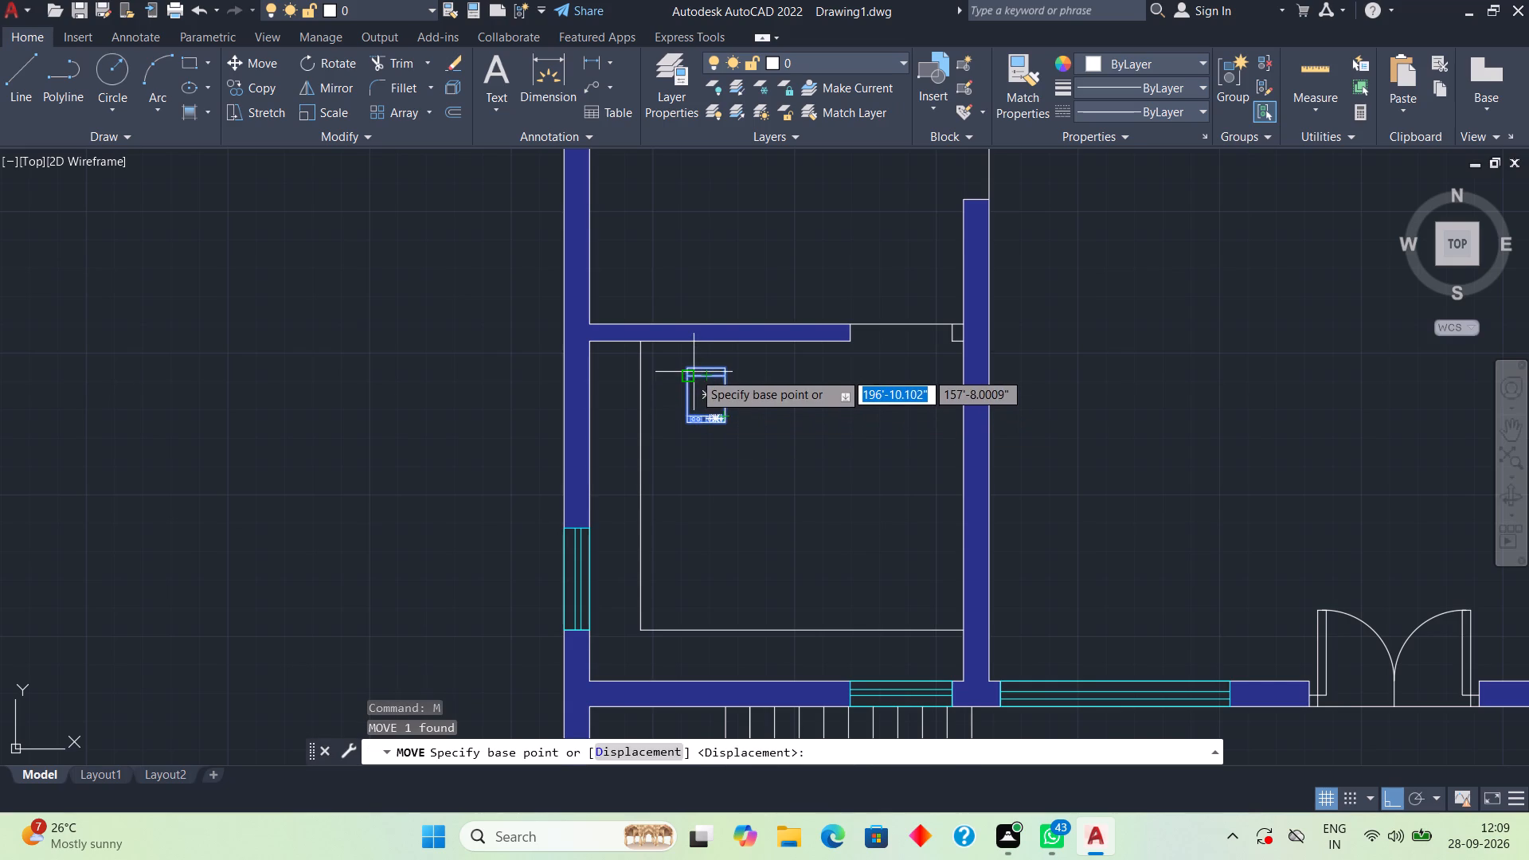
{"action": "double_click", "coordinate": [691, 368]}
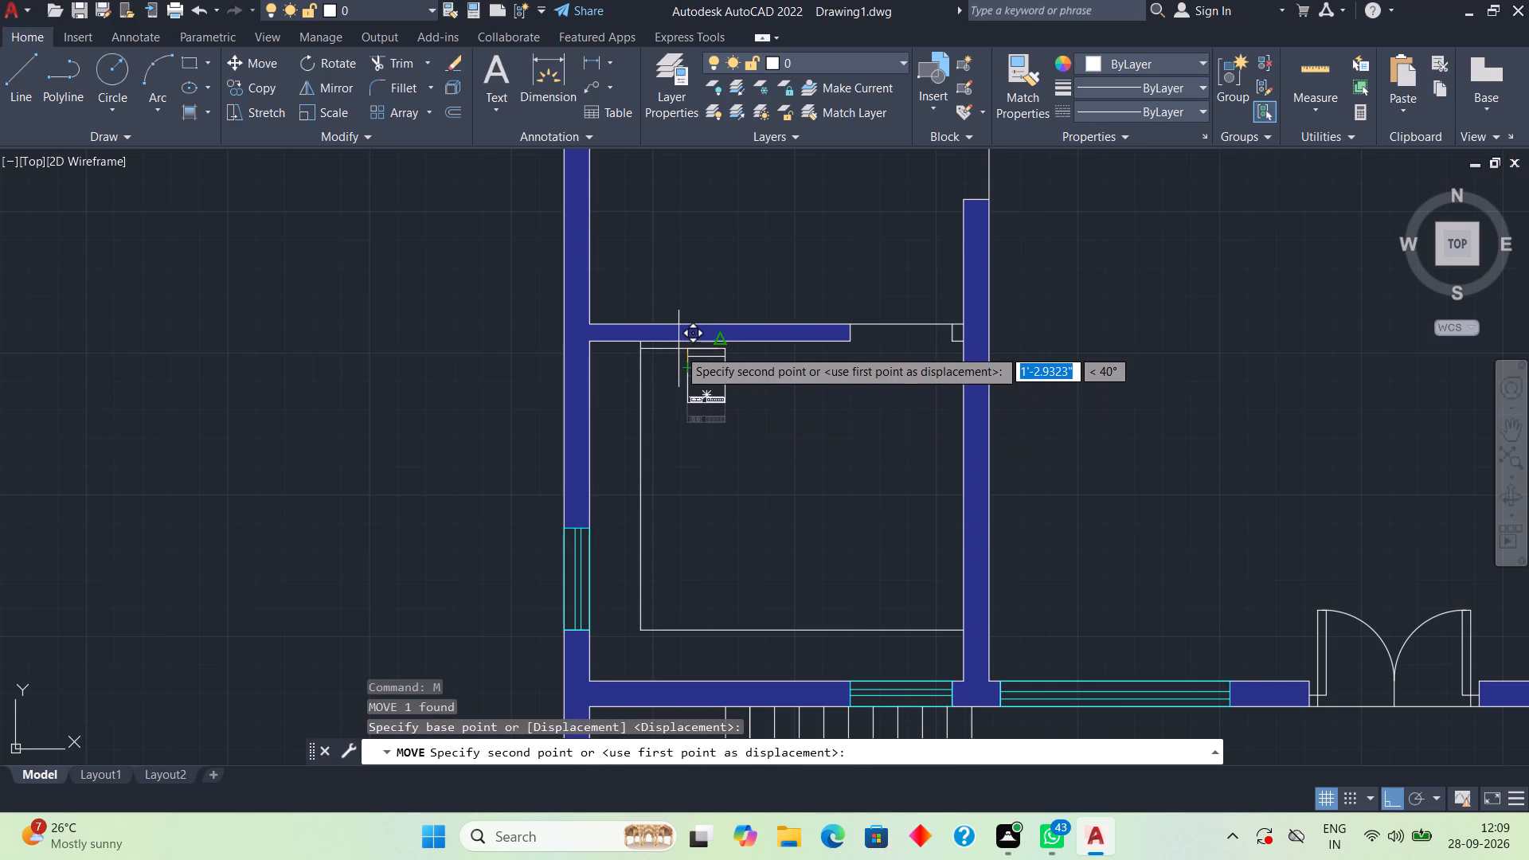
{"action": "double_click", "coordinate": [678, 347]}
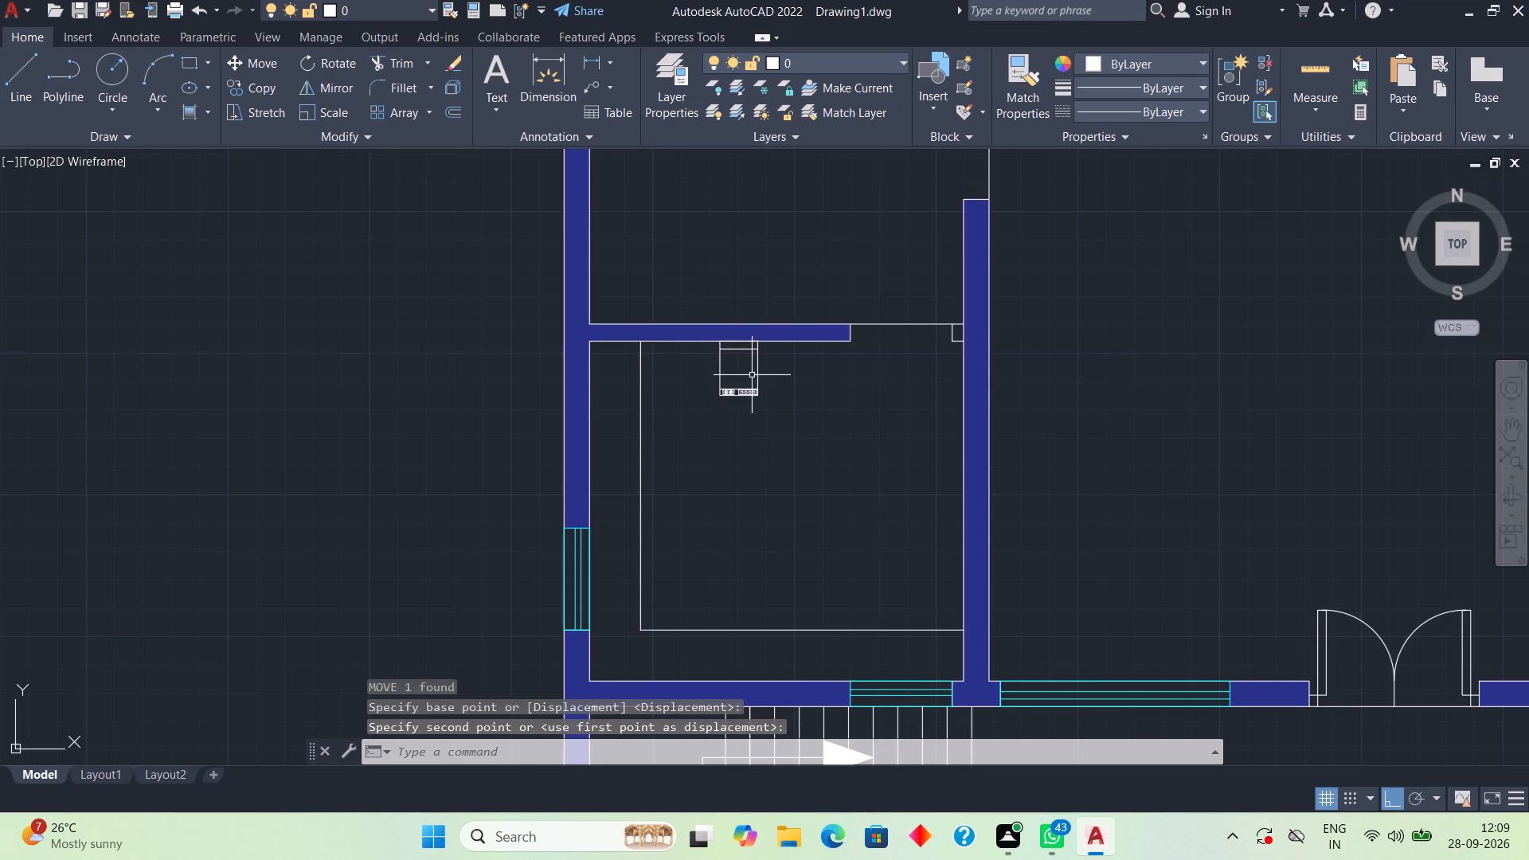
Move the dishwasher block freehand a little over 1 foot west along the north wall.
{"action": "scroll", "coordinate": [755, 369], "scroll_direction": "up", "scroll_amount": 1}
{"action": "left_click", "coordinate": [755, 368]}
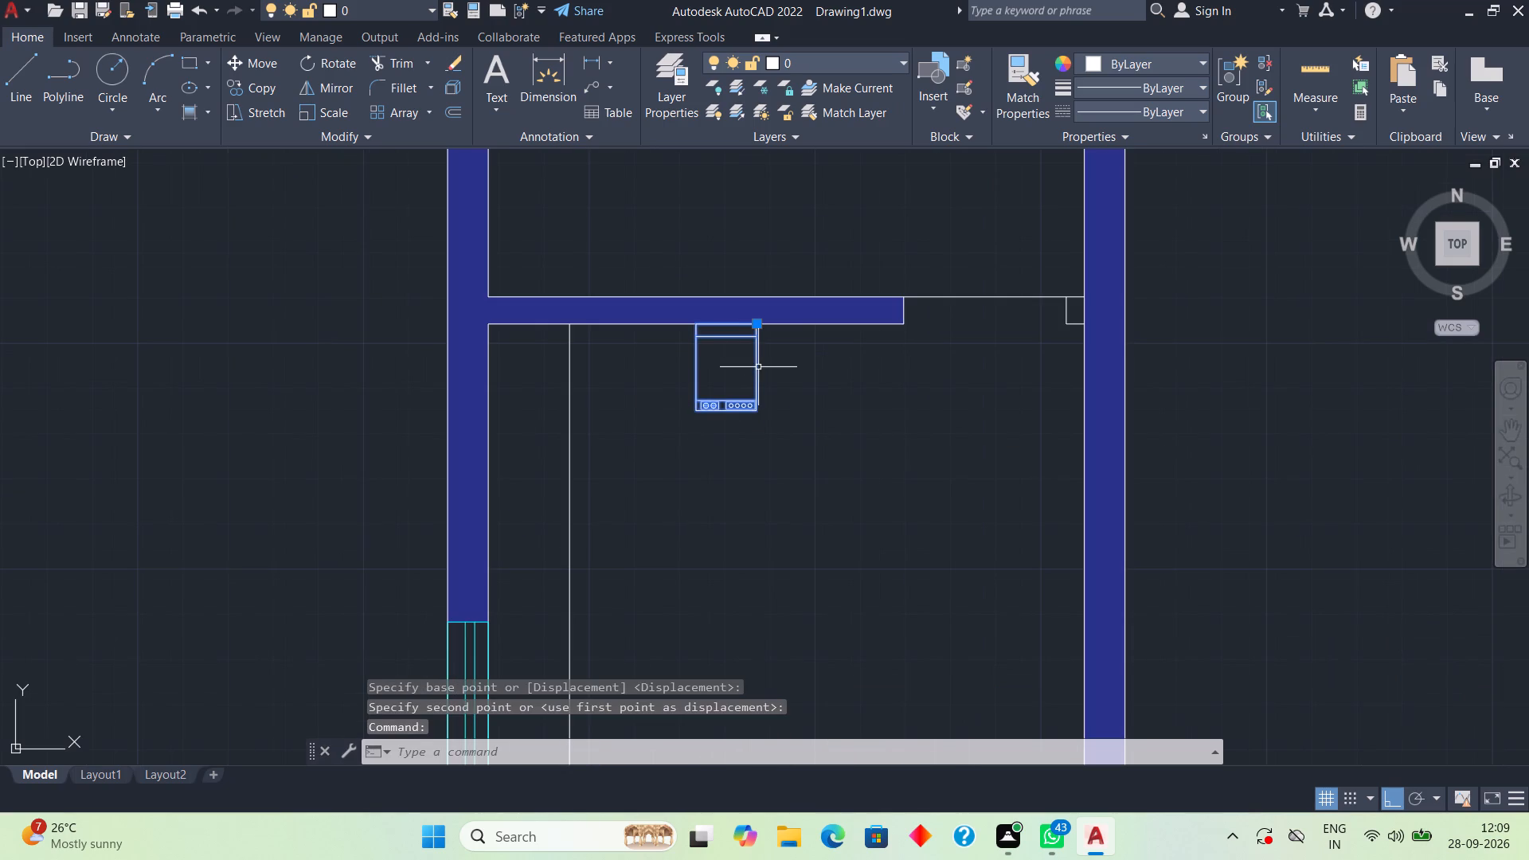
{"action": "type", "text": "m"}
{"action": "key", "text": "space"}
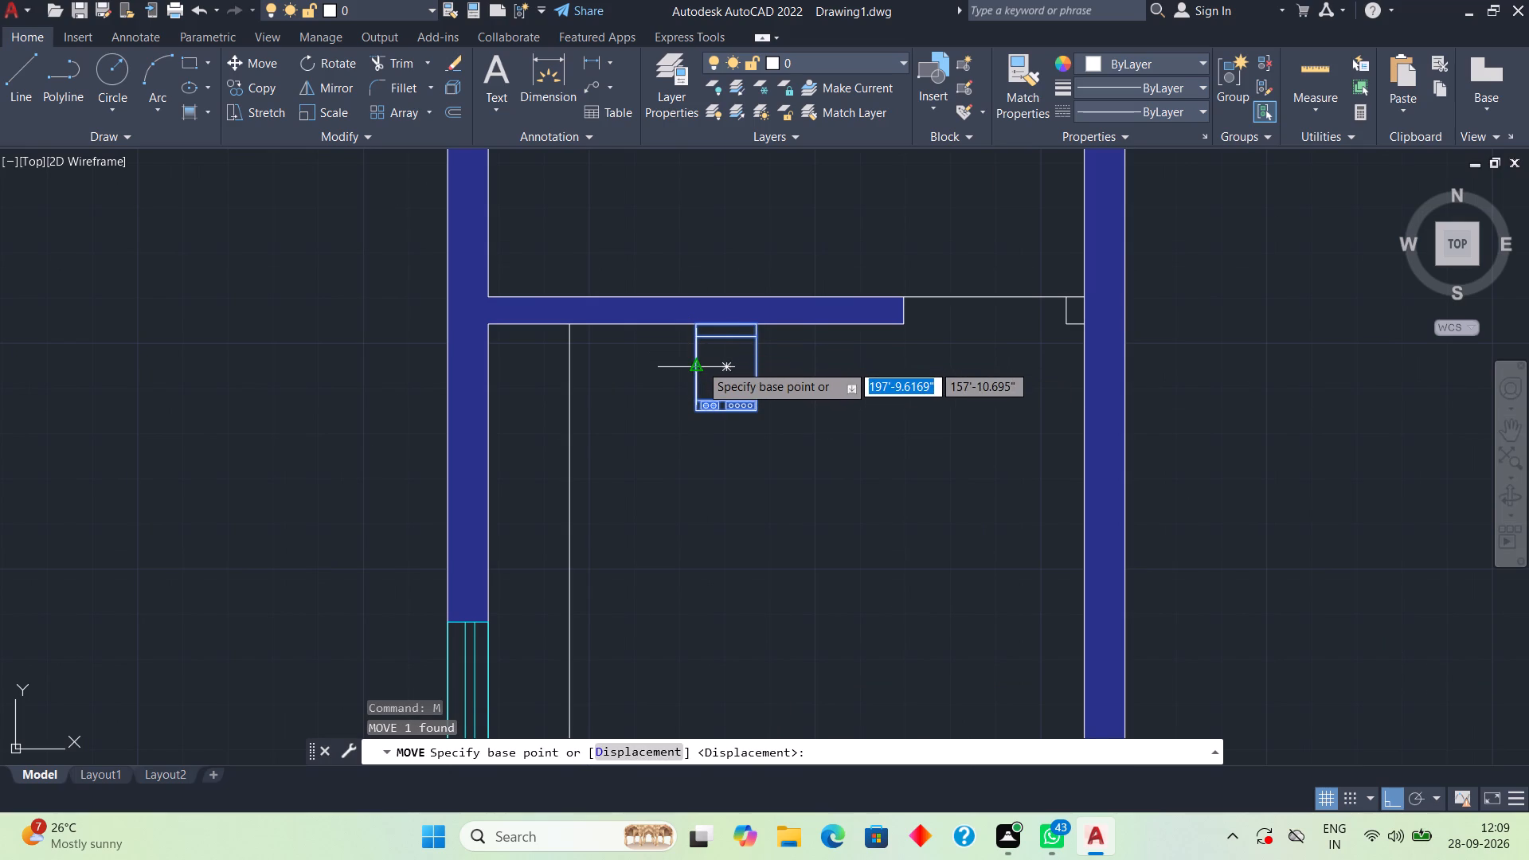
{"action": "left_click", "coordinate": [700, 364]}
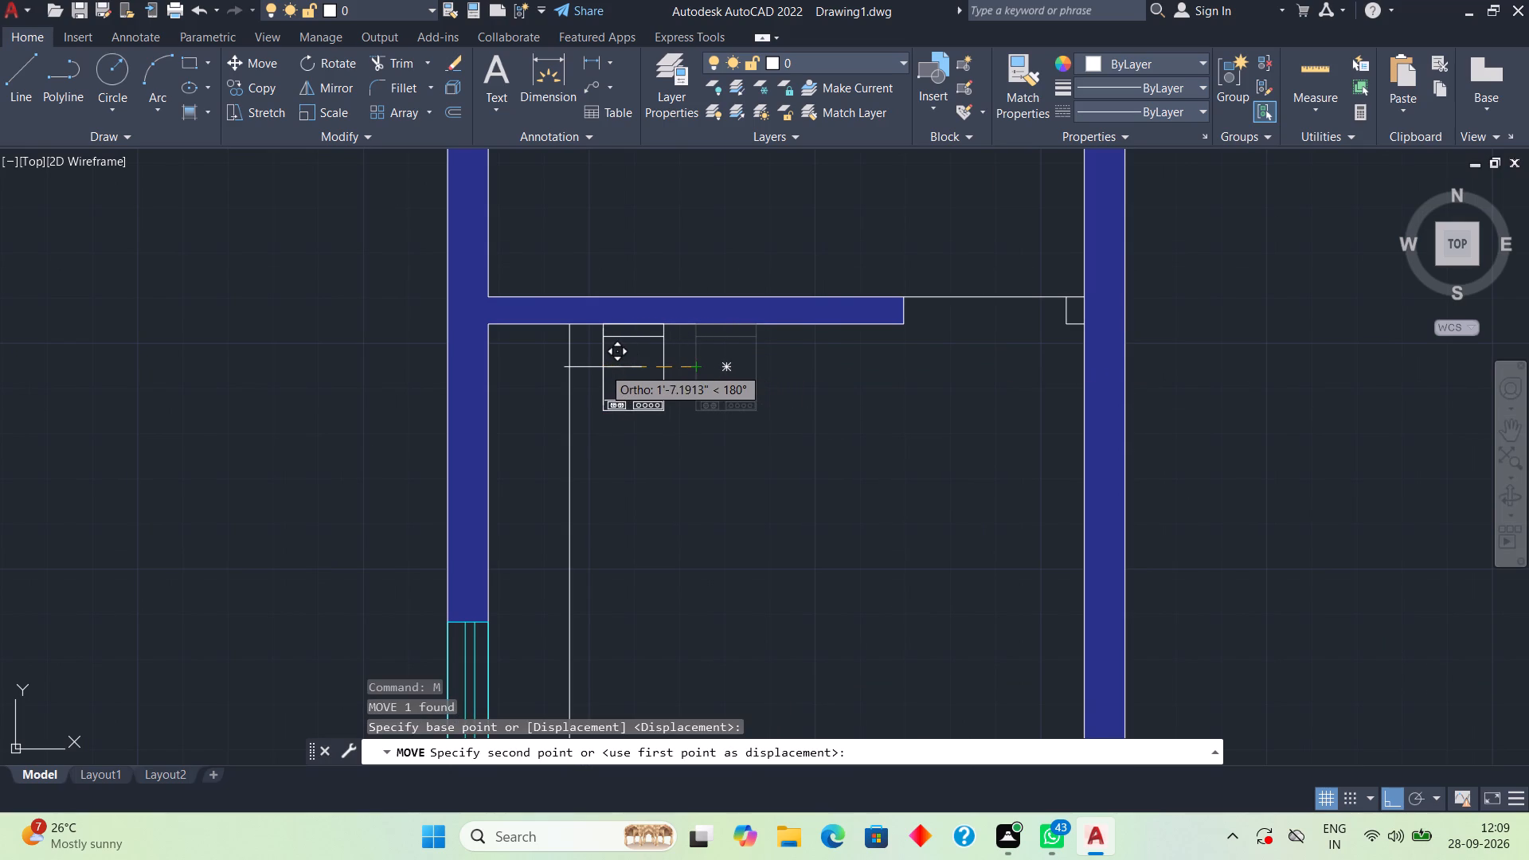
{"action": "left_click", "coordinate": [628, 367]}
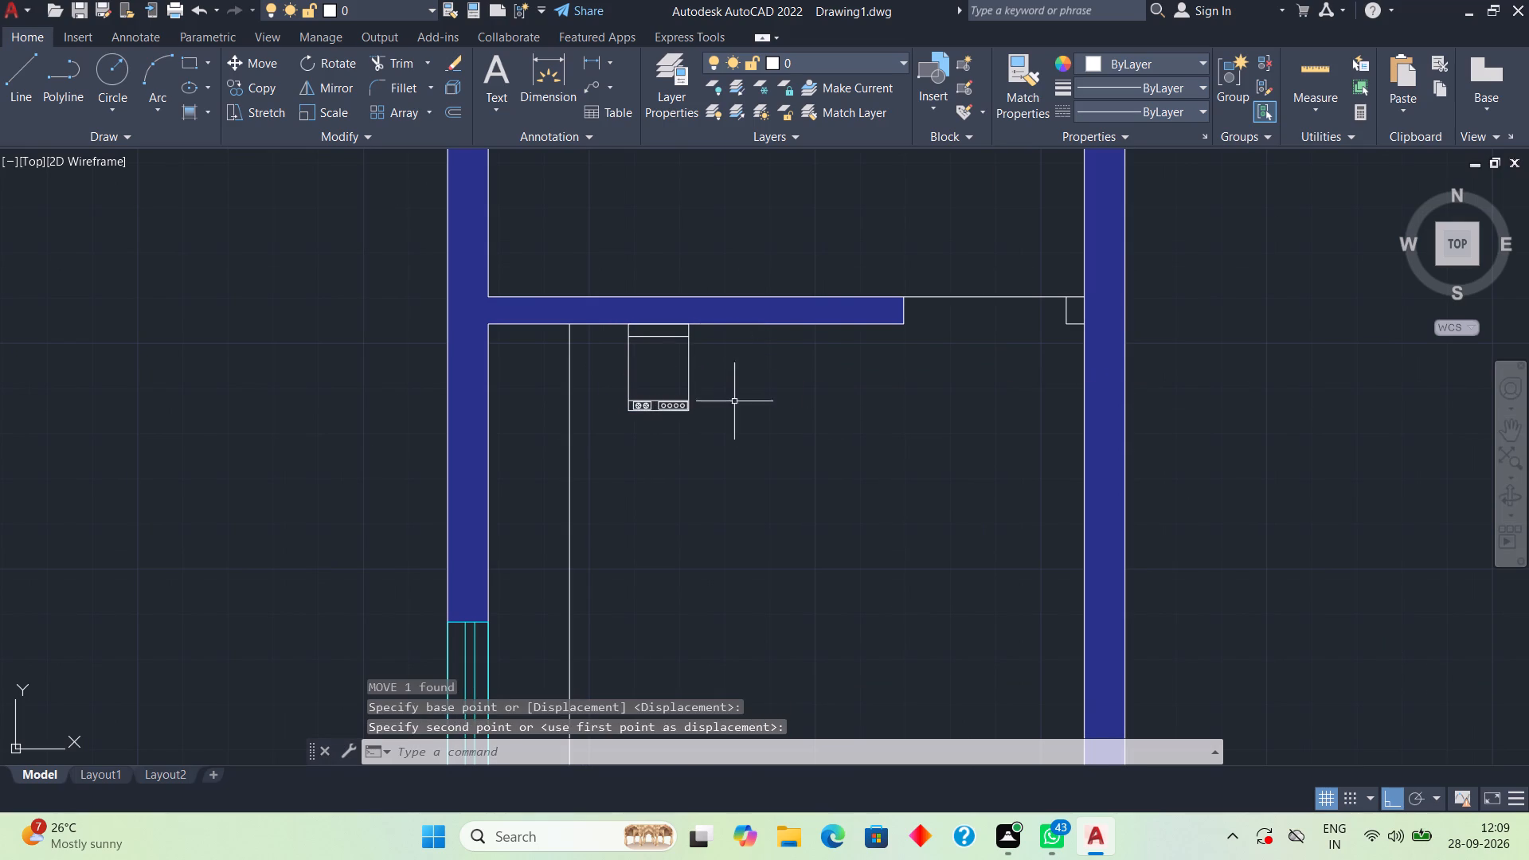
{"action": "key", "text": "space"}
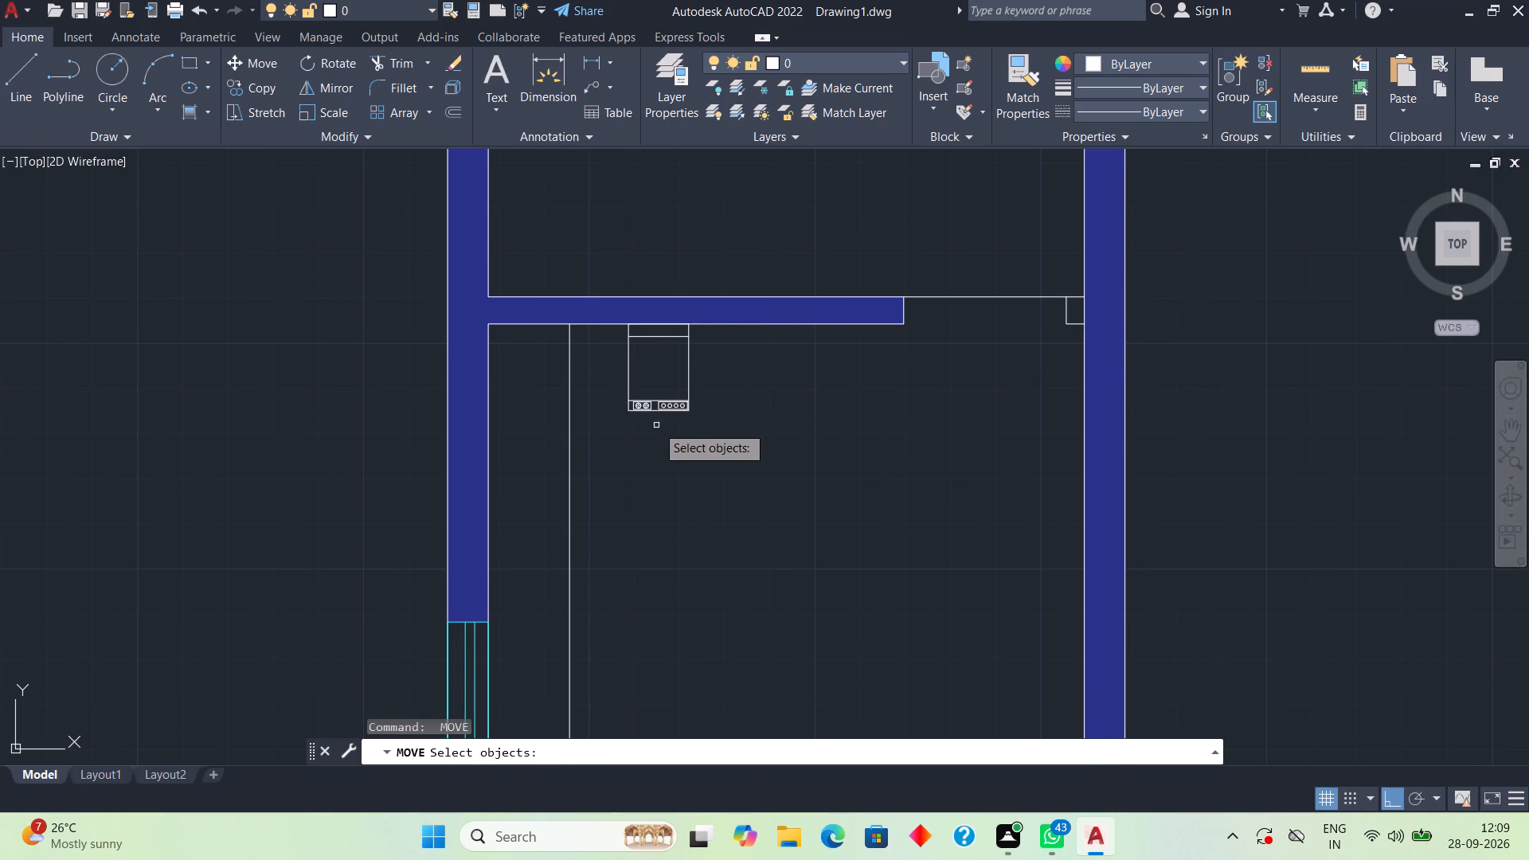
{"action": "key", "text": "Escape"}
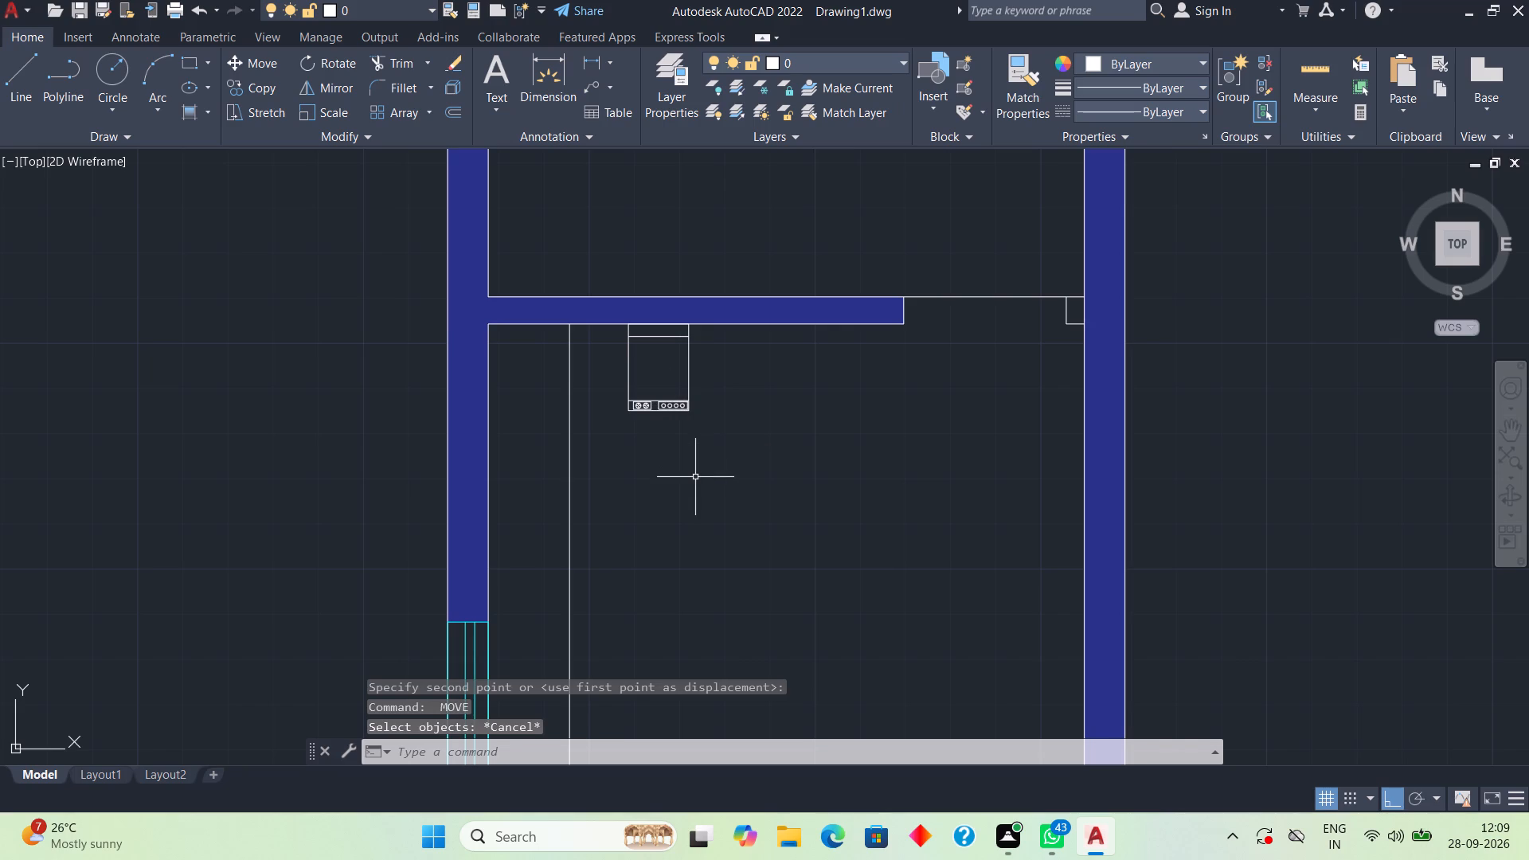
Insert the Refrigerator 2 door - 36 in top block from the DesignCenter's Kitchens.dwg, outside the room to the east.
{"action": "key", "text": "ctrl+2"}
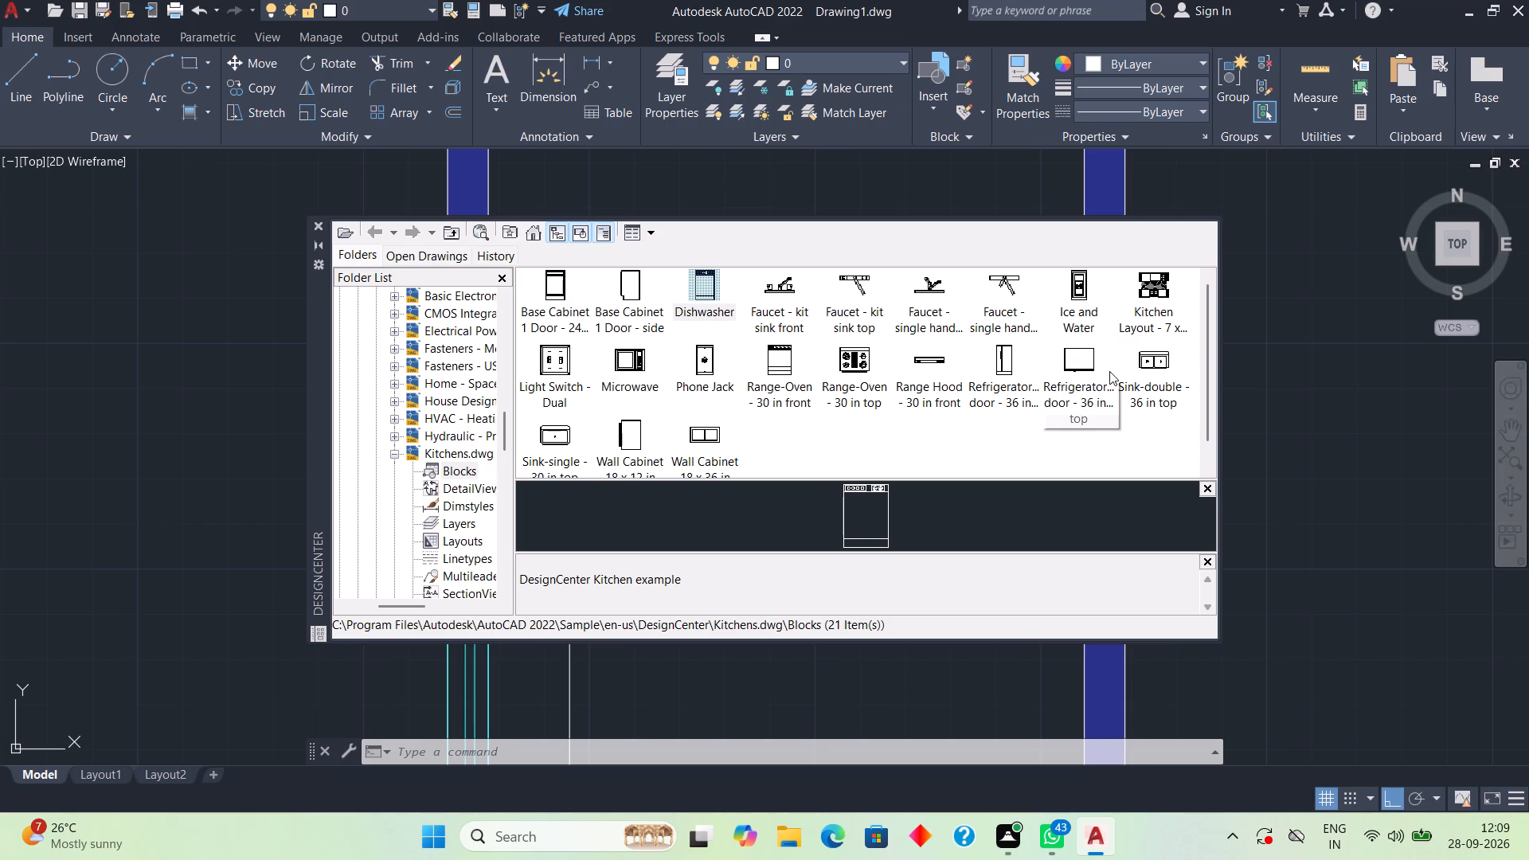
{"action": "left_click", "coordinate": [1078, 368]}
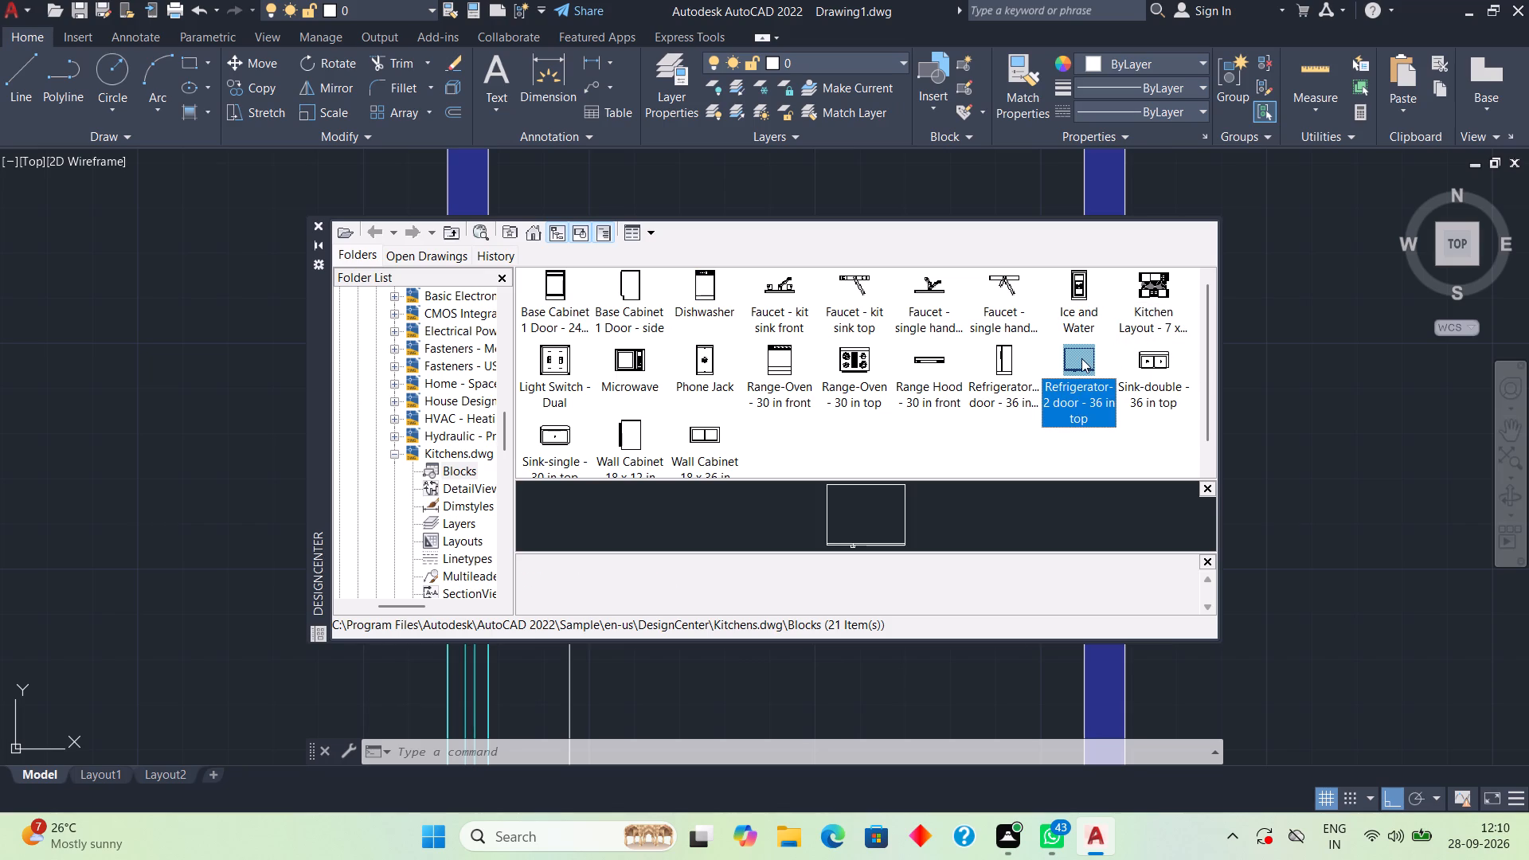
{"action": "left_click_drag", "start_coordinate": [1081, 358], "coordinate": [1286, 426]}
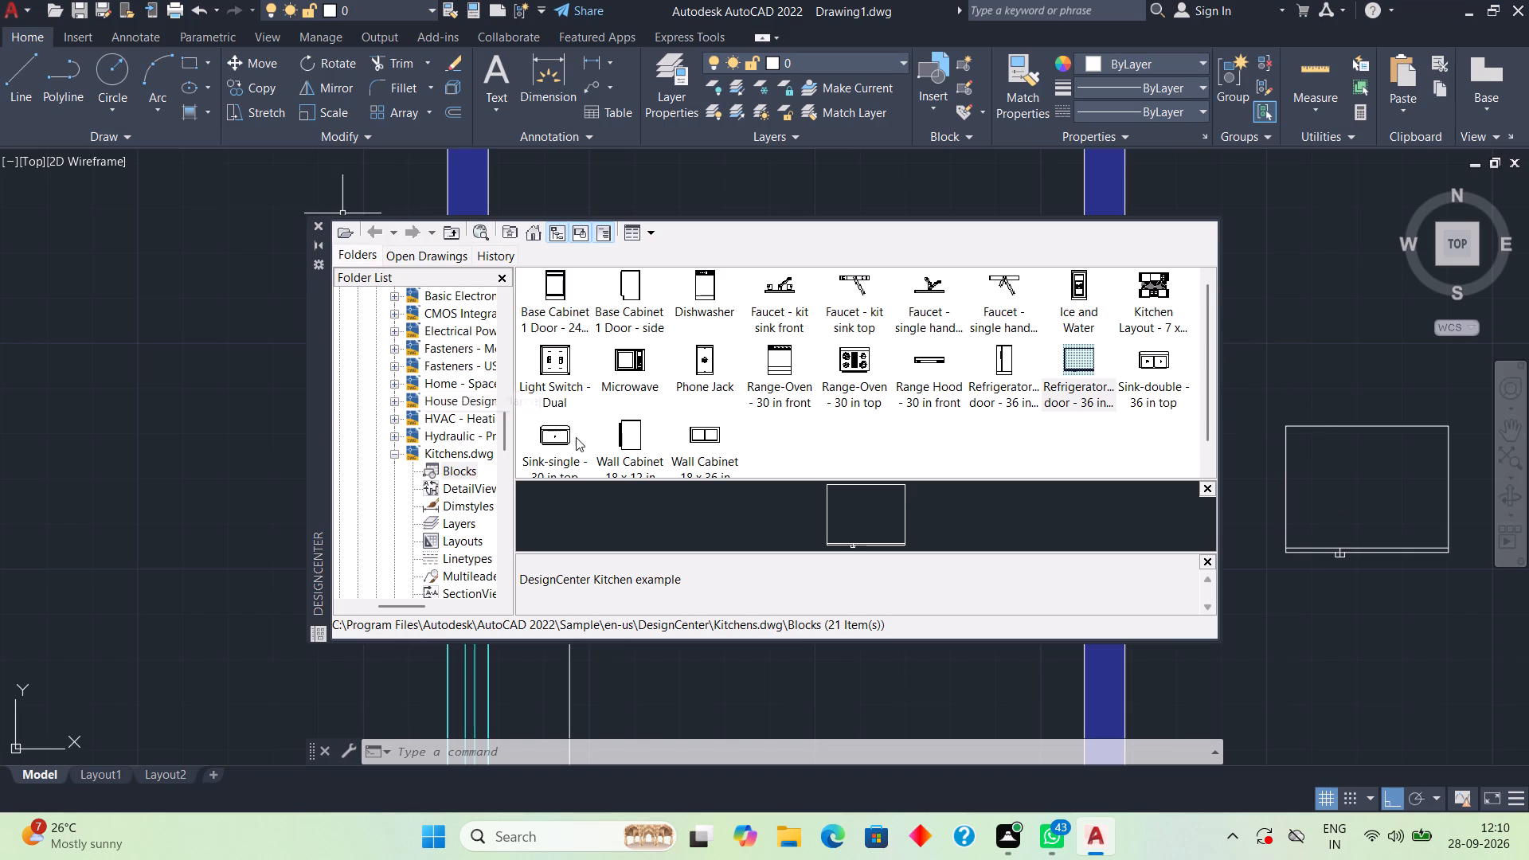
Insert the Sink-single - 30 in top block from Kitchens.dwg just north of the refrigerator block.
{"action": "scroll", "coordinate": [579, 443], "scroll_direction": "down", "scroll_amount": 1}
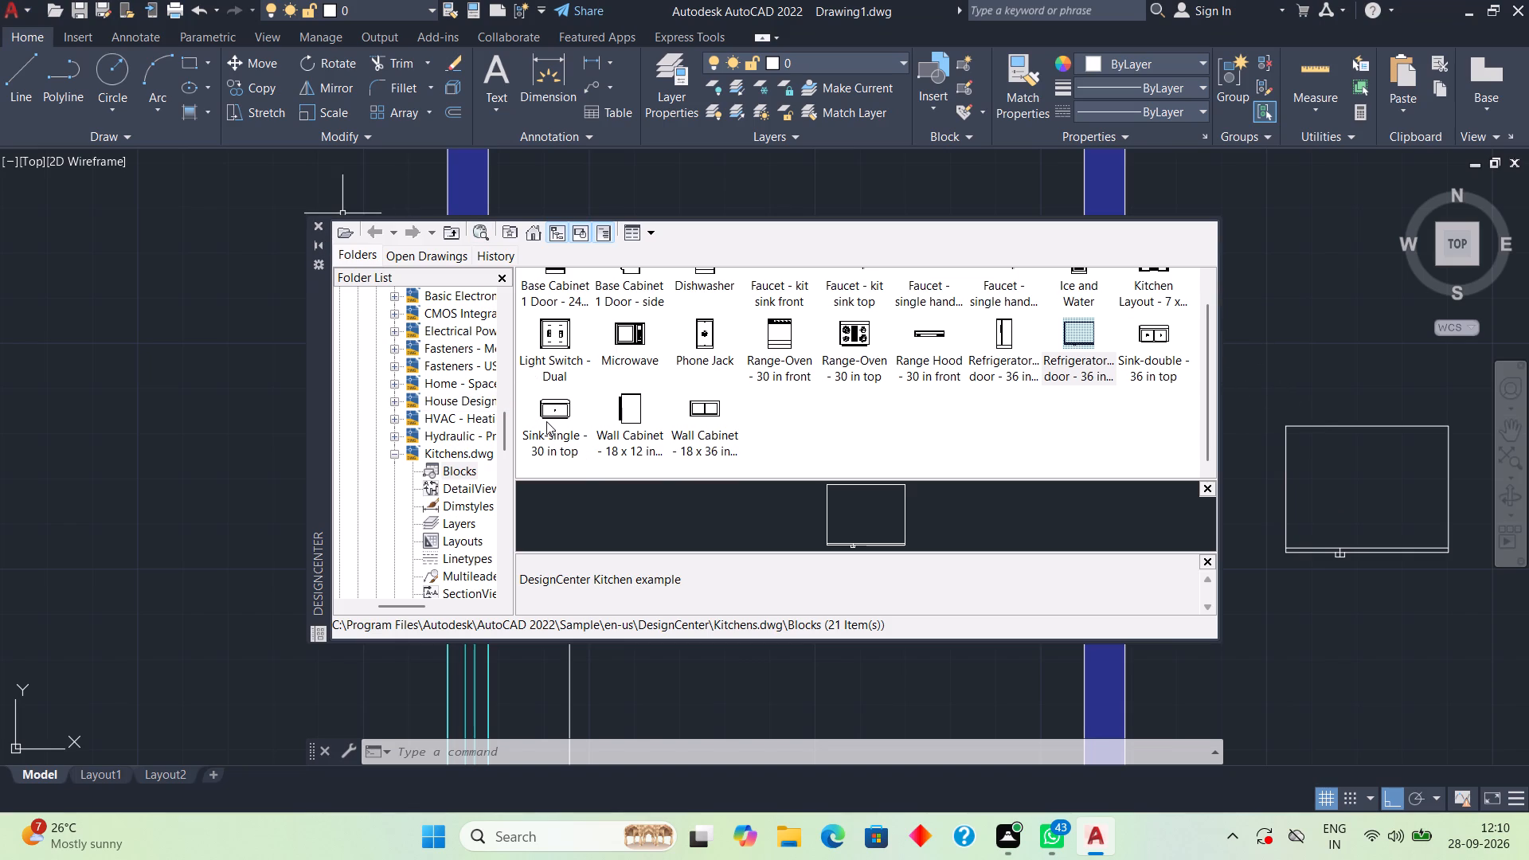
{"action": "left_click_drag", "start_coordinate": [546, 421], "coordinate": [1170, 366]}
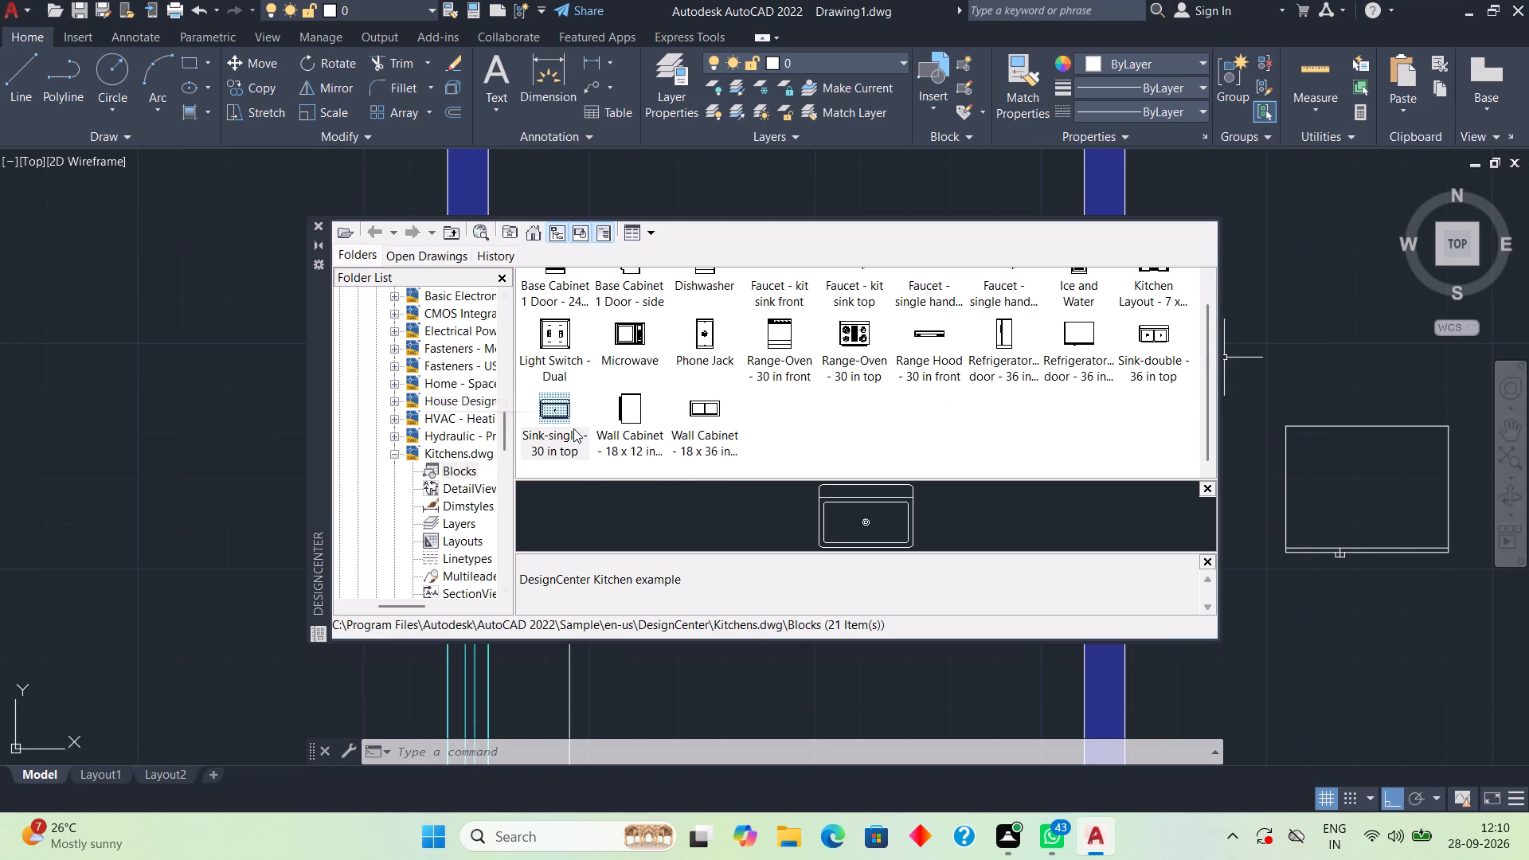
{"action": "left_click_drag", "start_coordinate": [573, 426], "coordinate": [1332, 287]}
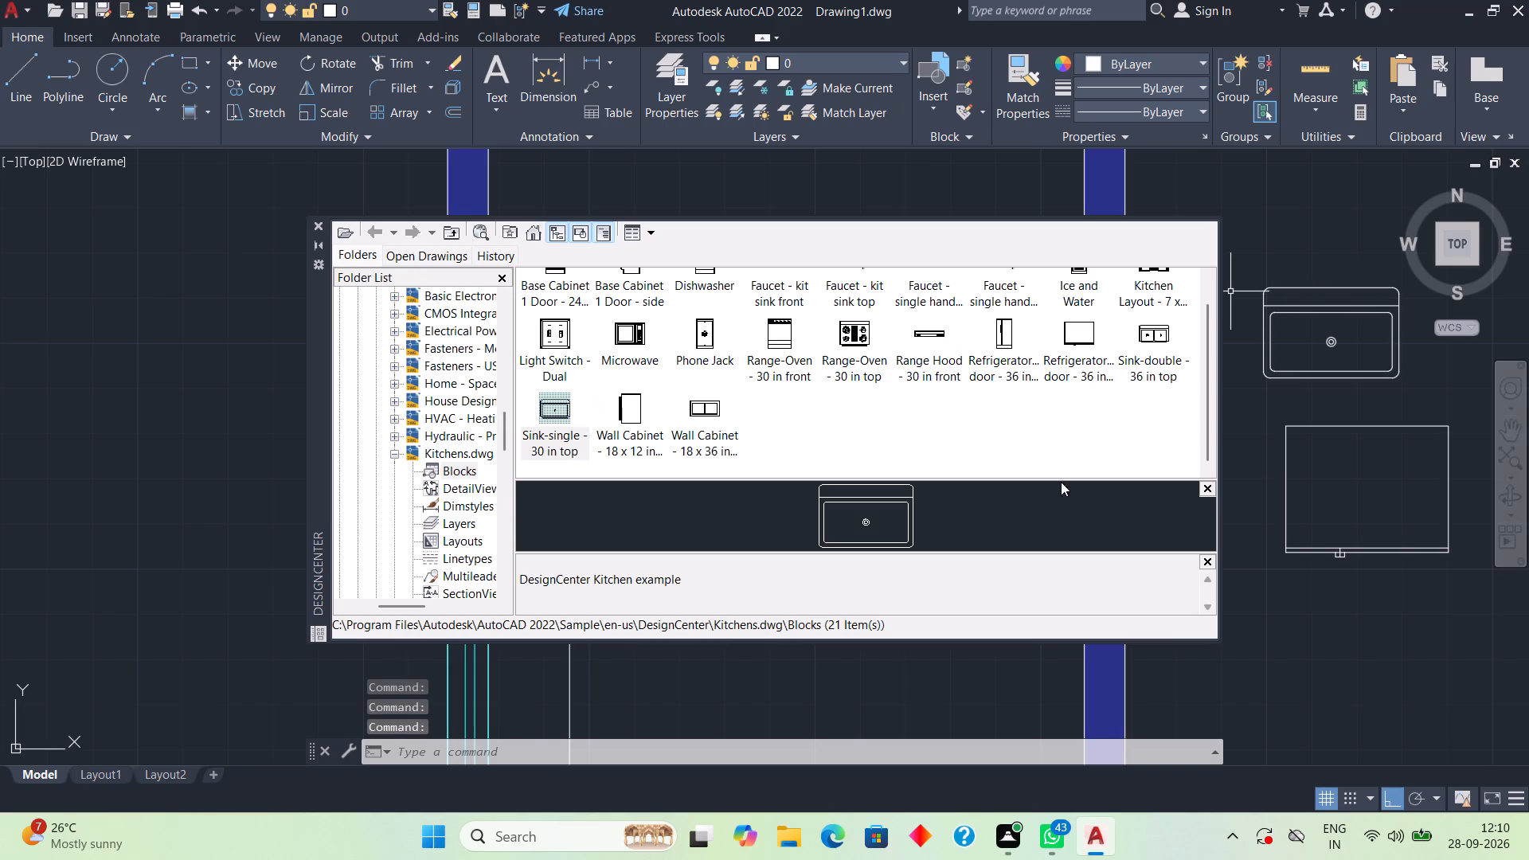
Examine the Kitchens.dwg blocks and the contents of other DesignCenter samples, including Home - Space Planner.dwg and AutoCAD Textstyles and Linetypes.dwg.
{"action": "scroll", "coordinate": [666, 424], "scroll_direction": "down", "scroll_amount": 1}
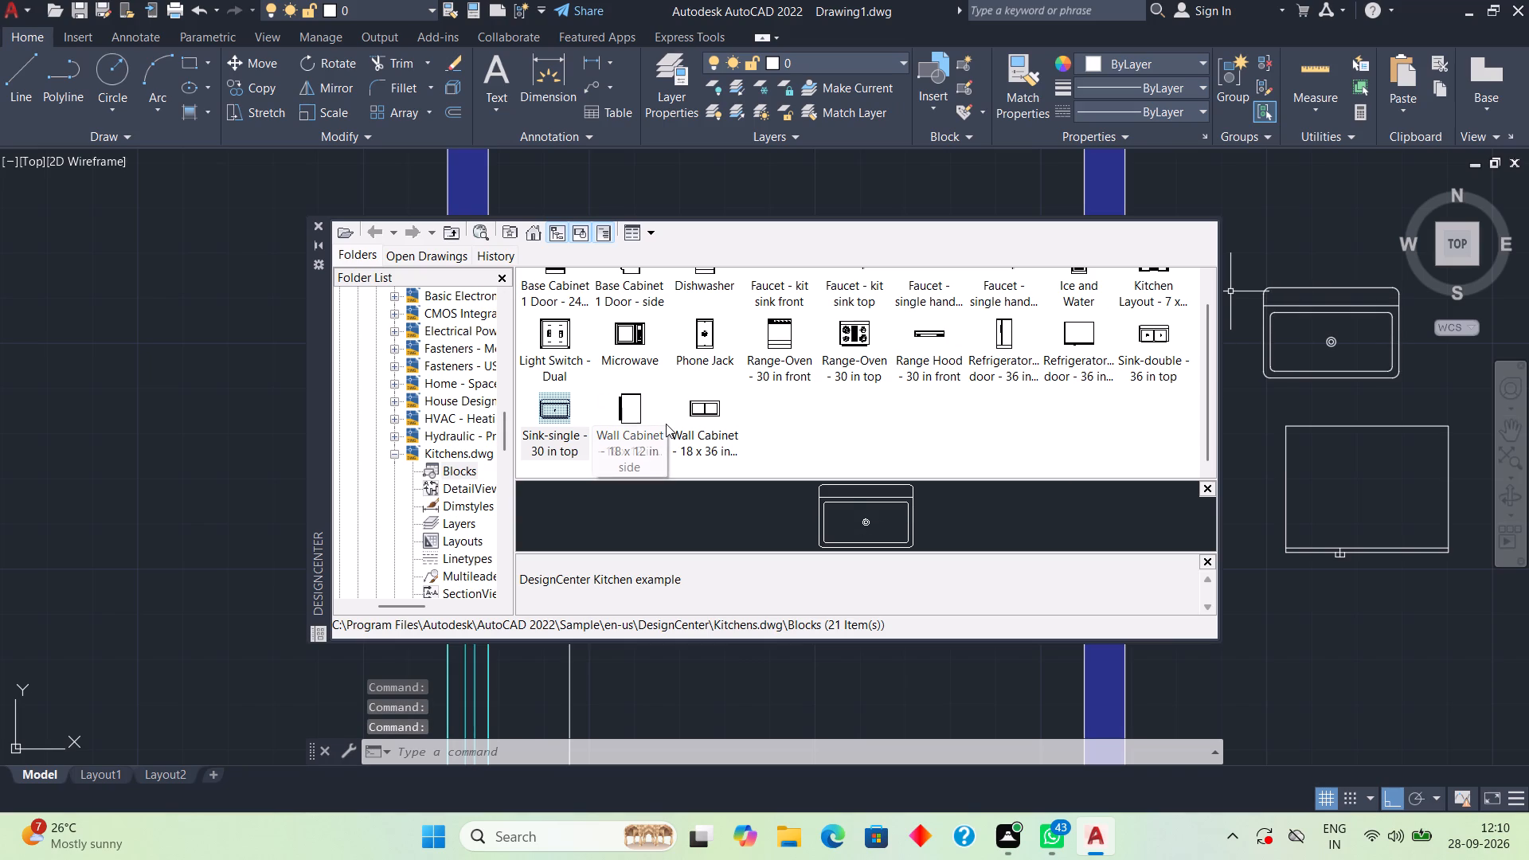
{"action": "scroll", "coordinate": [666, 424], "scroll_direction": "down", "scroll_amount": 1}
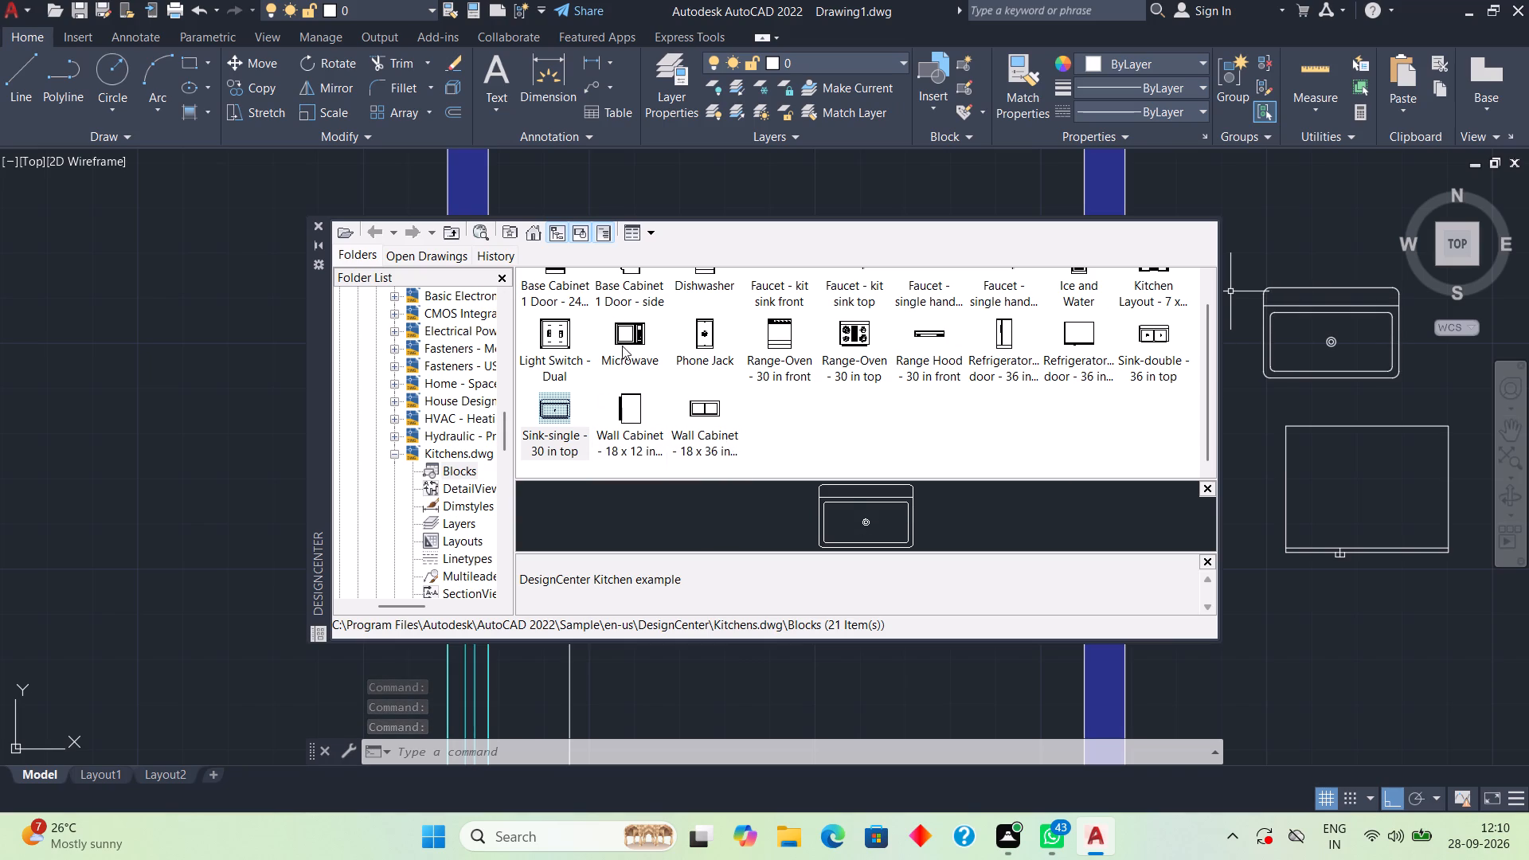
{"action": "scroll", "coordinate": [632, 342], "scroll_direction": "up", "scroll_amount": 3}
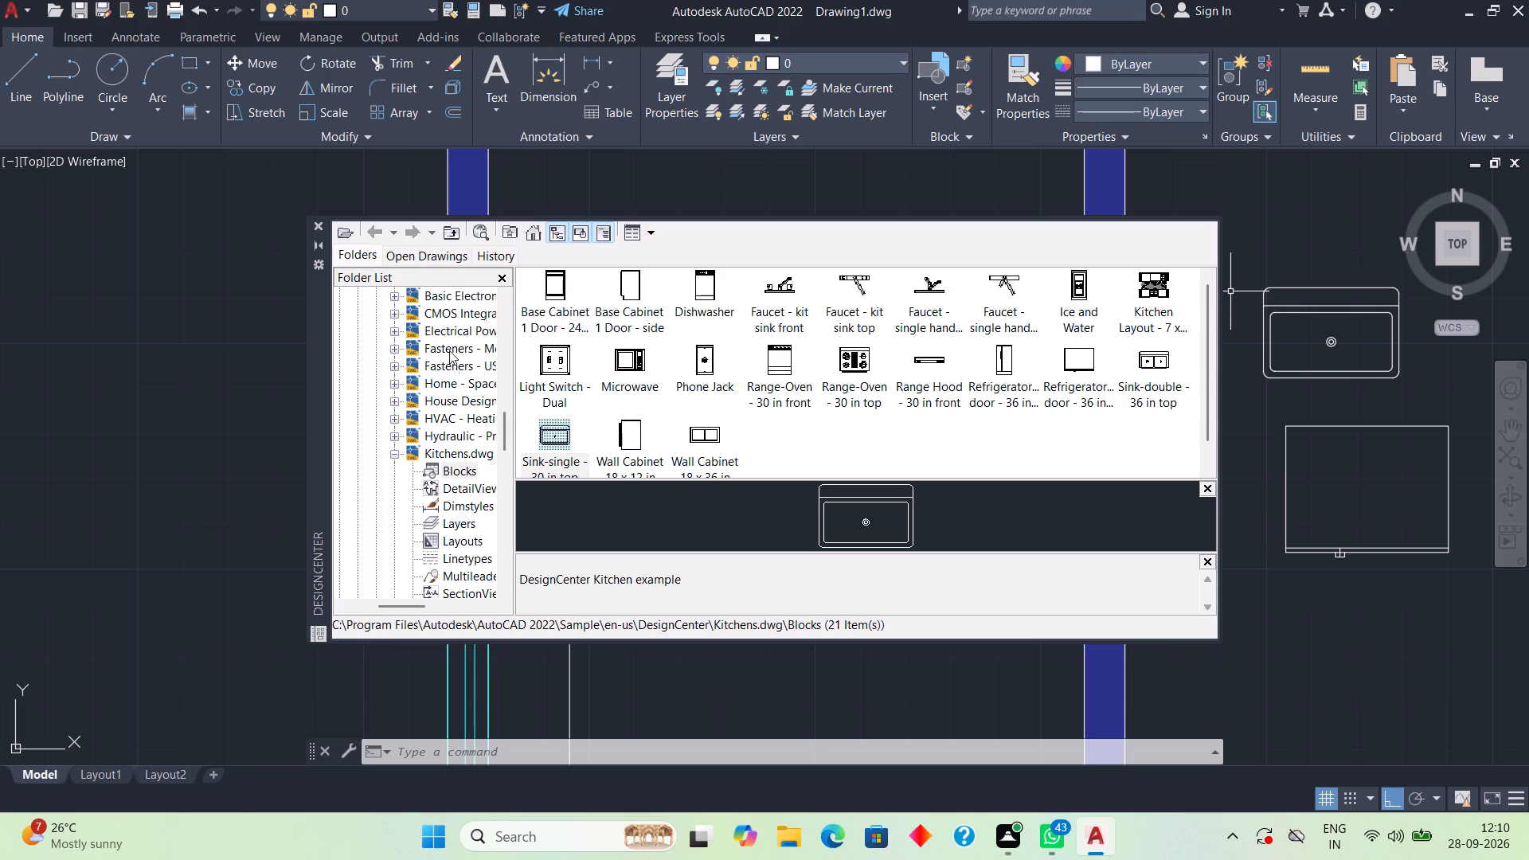
{"action": "left_click", "coordinate": [474, 379]}
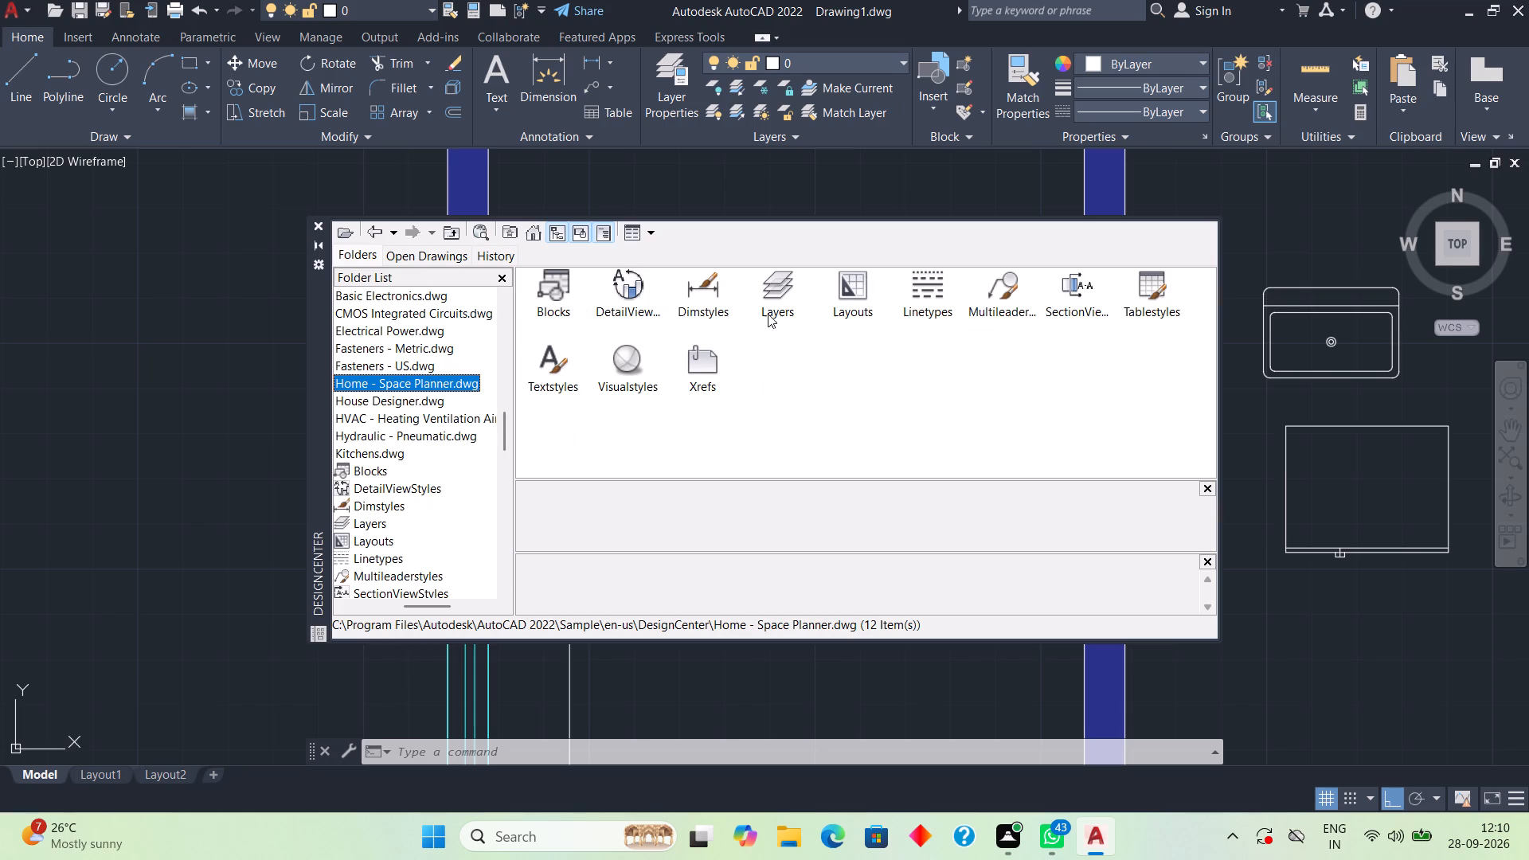
{"action": "scroll", "coordinate": [432, 408], "scroll_direction": "down", "scroll_amount": 1}
{"action": "left_click", "coordinate": [392, 420]}
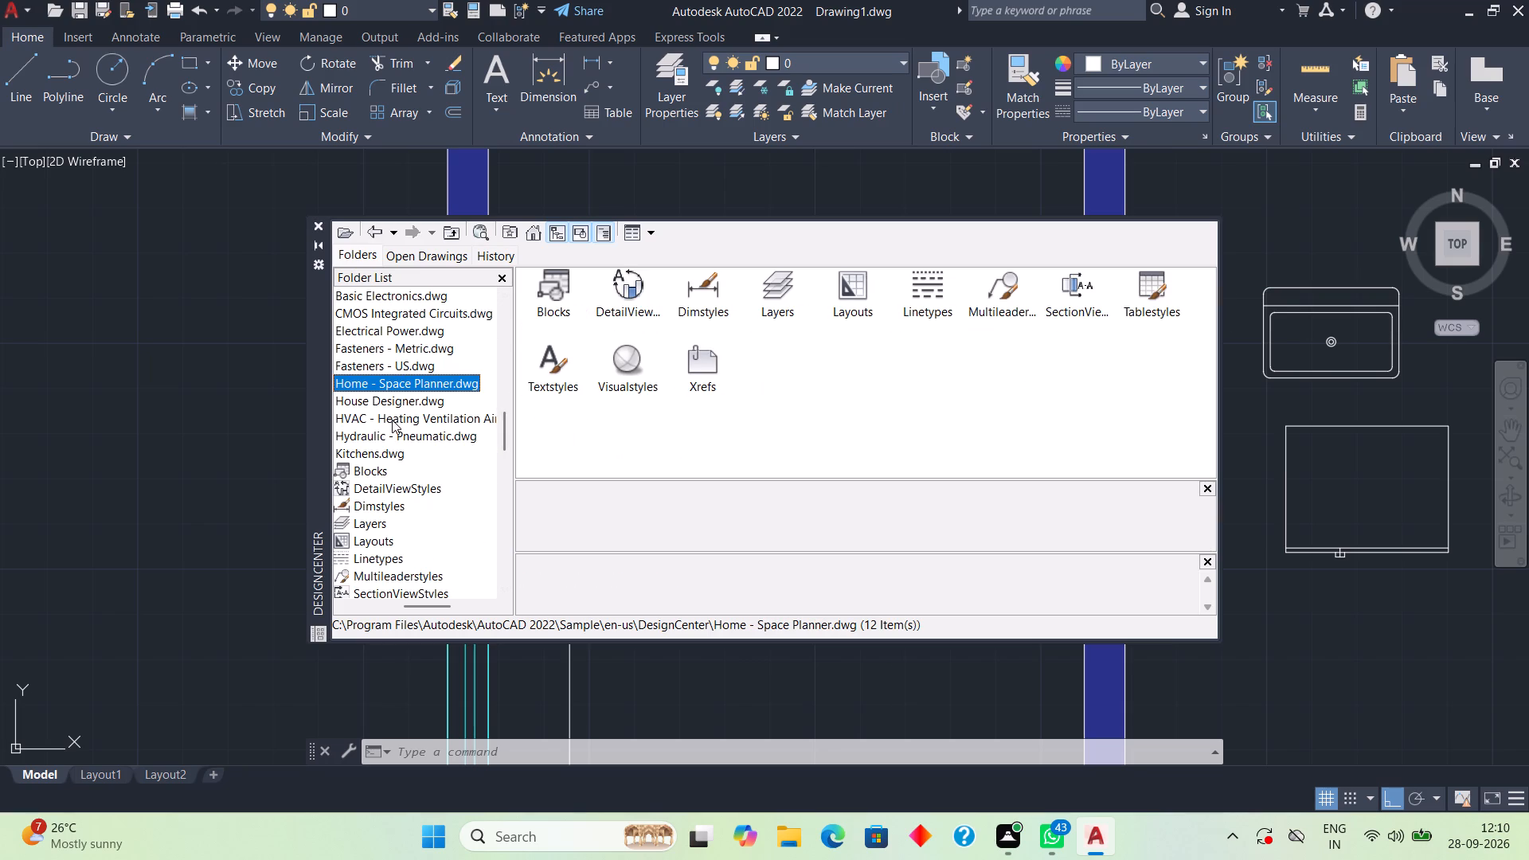
{"action": "left_click", "coordinate": [390, 436]}
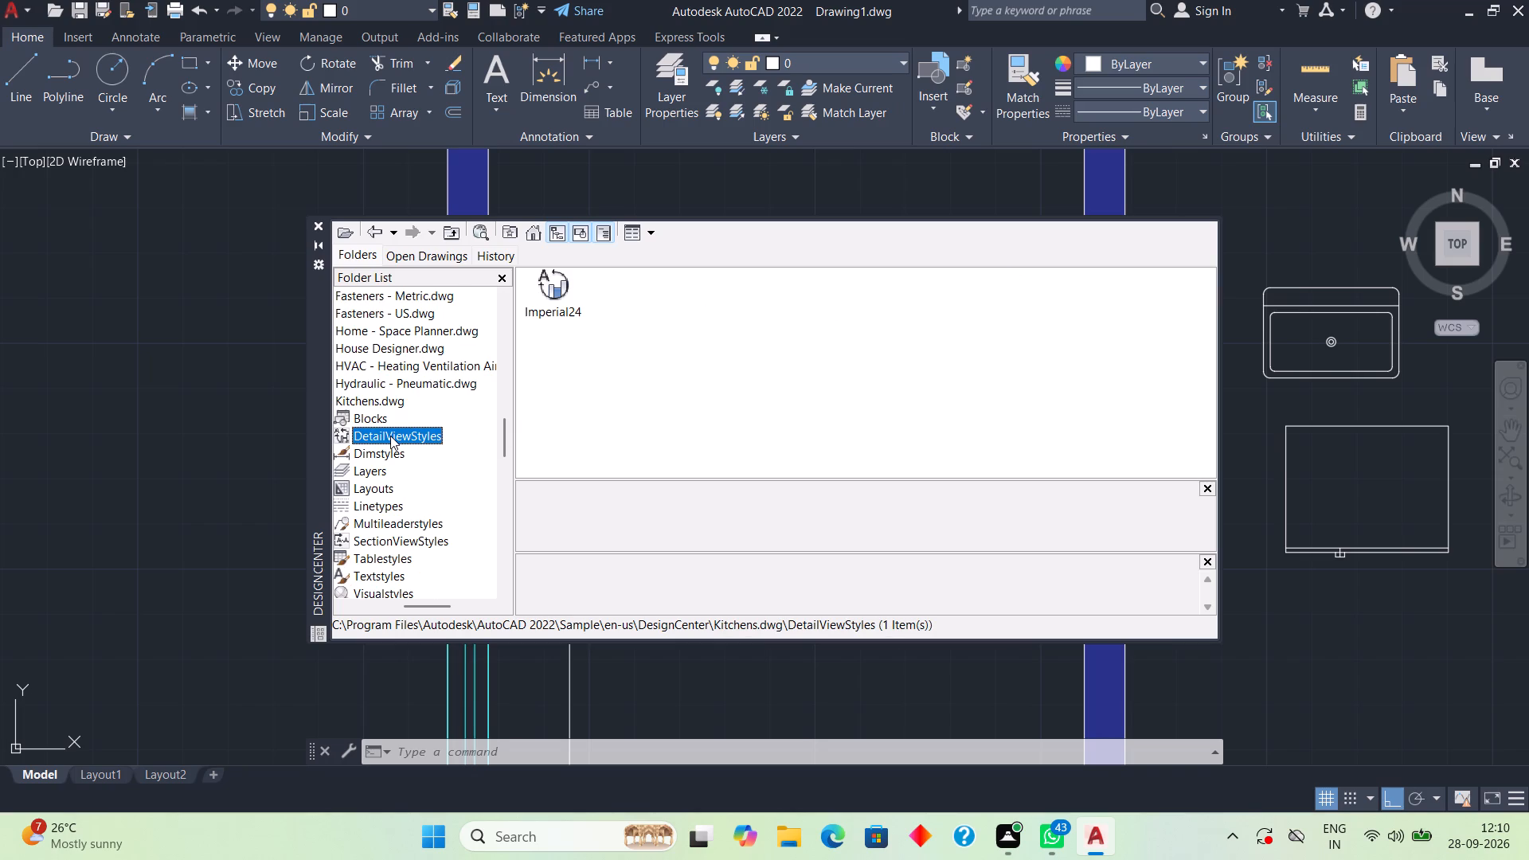
{"action": "left_click", "coordinate": [431, 297]}
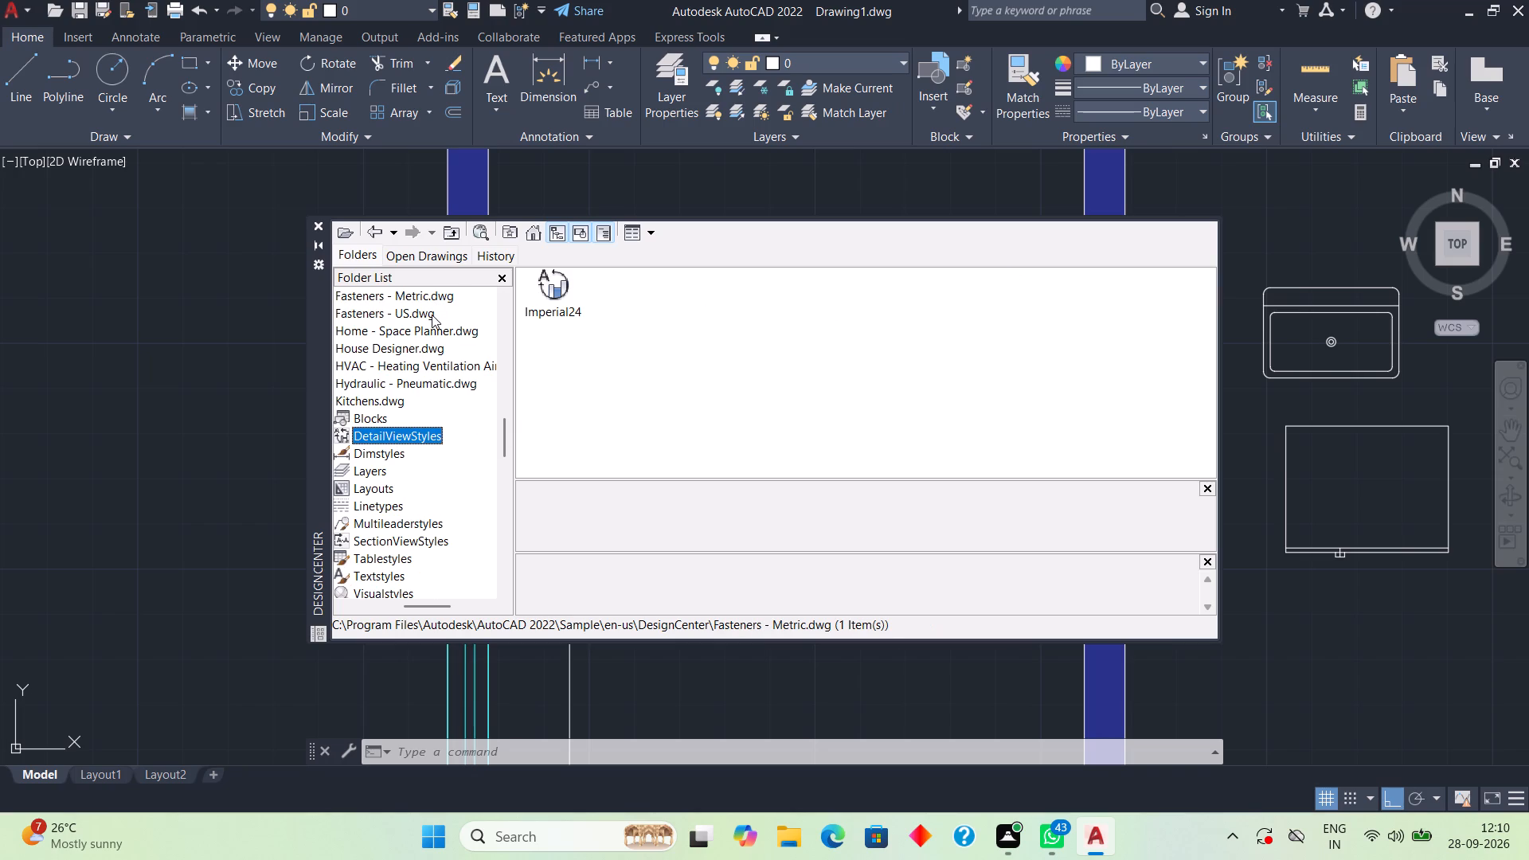
{"action": "left_click", "coordinate": [431, 337]}
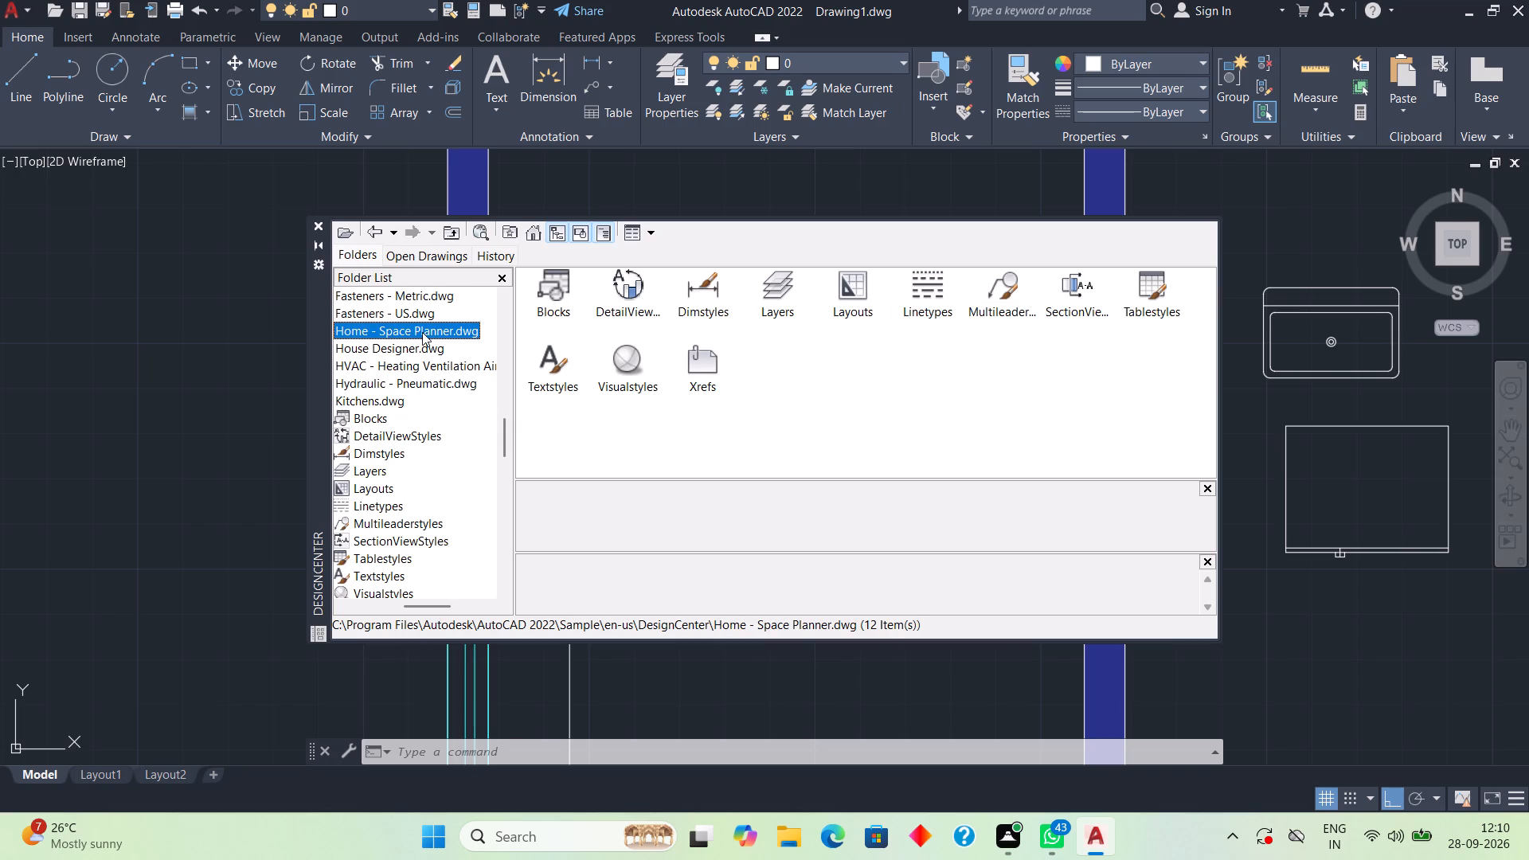
{"action": "scroll", "coordinate": [422, 332], "scroll_direction": "up", "scroll_amount": 4}
{"action": "middle_click_drag", "start_coordinate": [401, 342], "coordinate": [547, 343]}
{"action": "scroll", "coordinate": [401, 342], "scroll_direction": "down", "scroll_amount": 1}
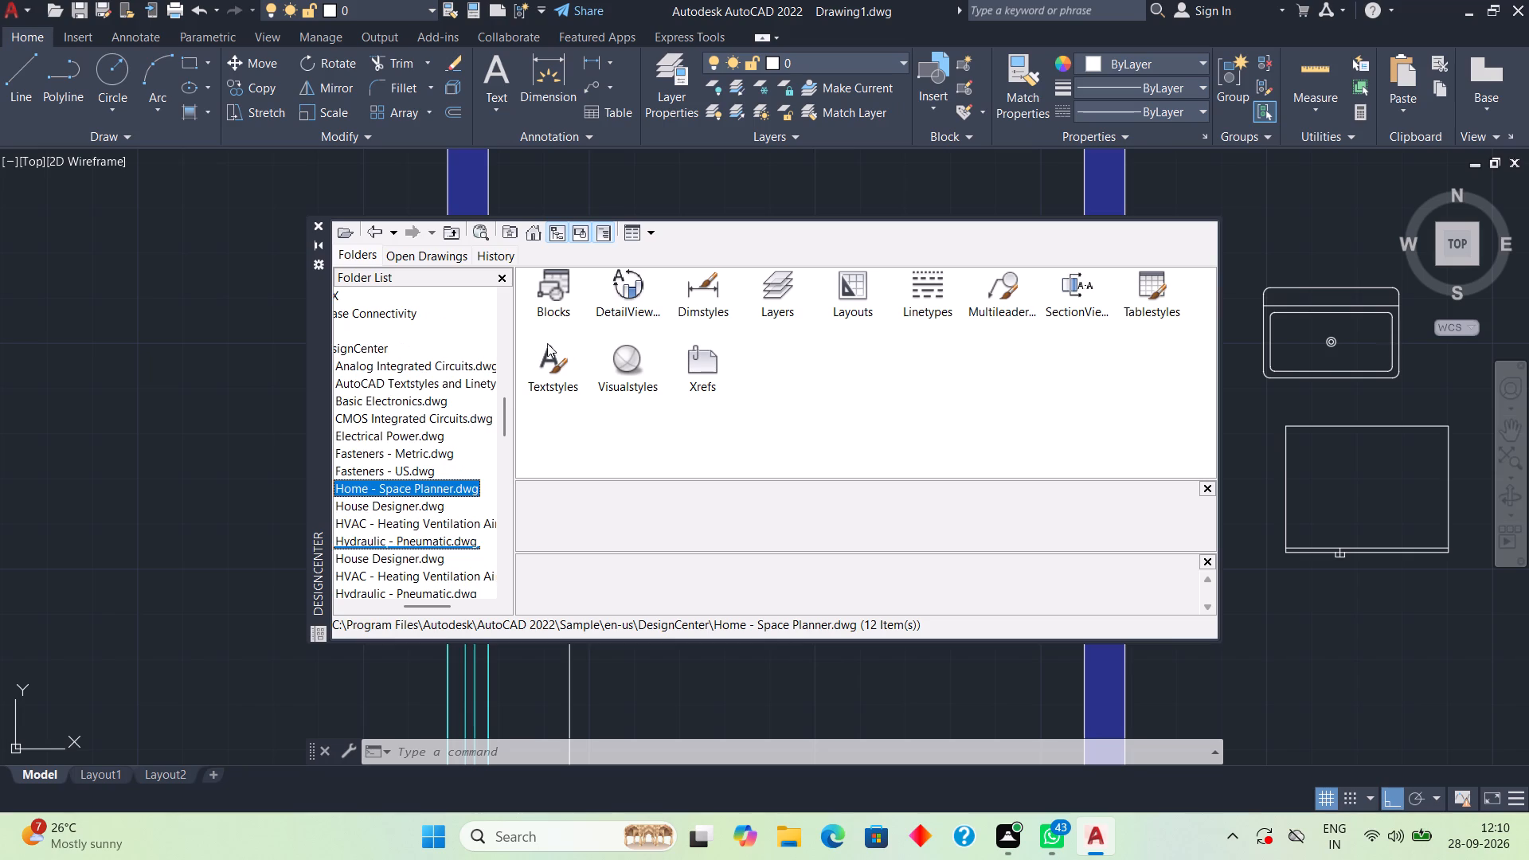
{"action": "middle_click_drag", "start_coordinate": [547, 343], "coordinate": [538, 339]}
{"action": "left_click", "coordinate": [447, 314]}
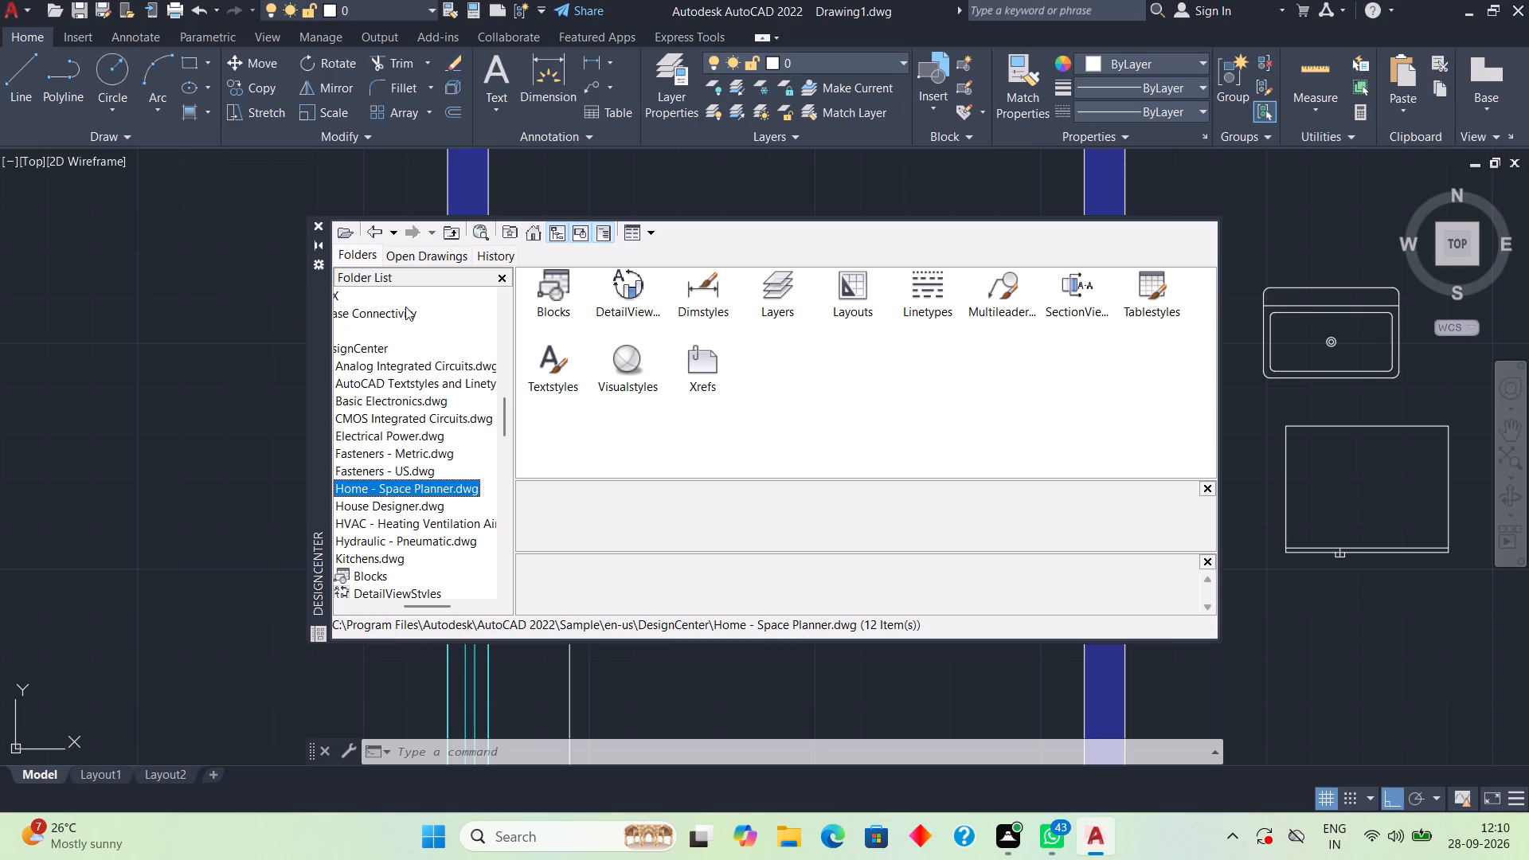
{"action": "left_click", "coordinate": [404, 307]}
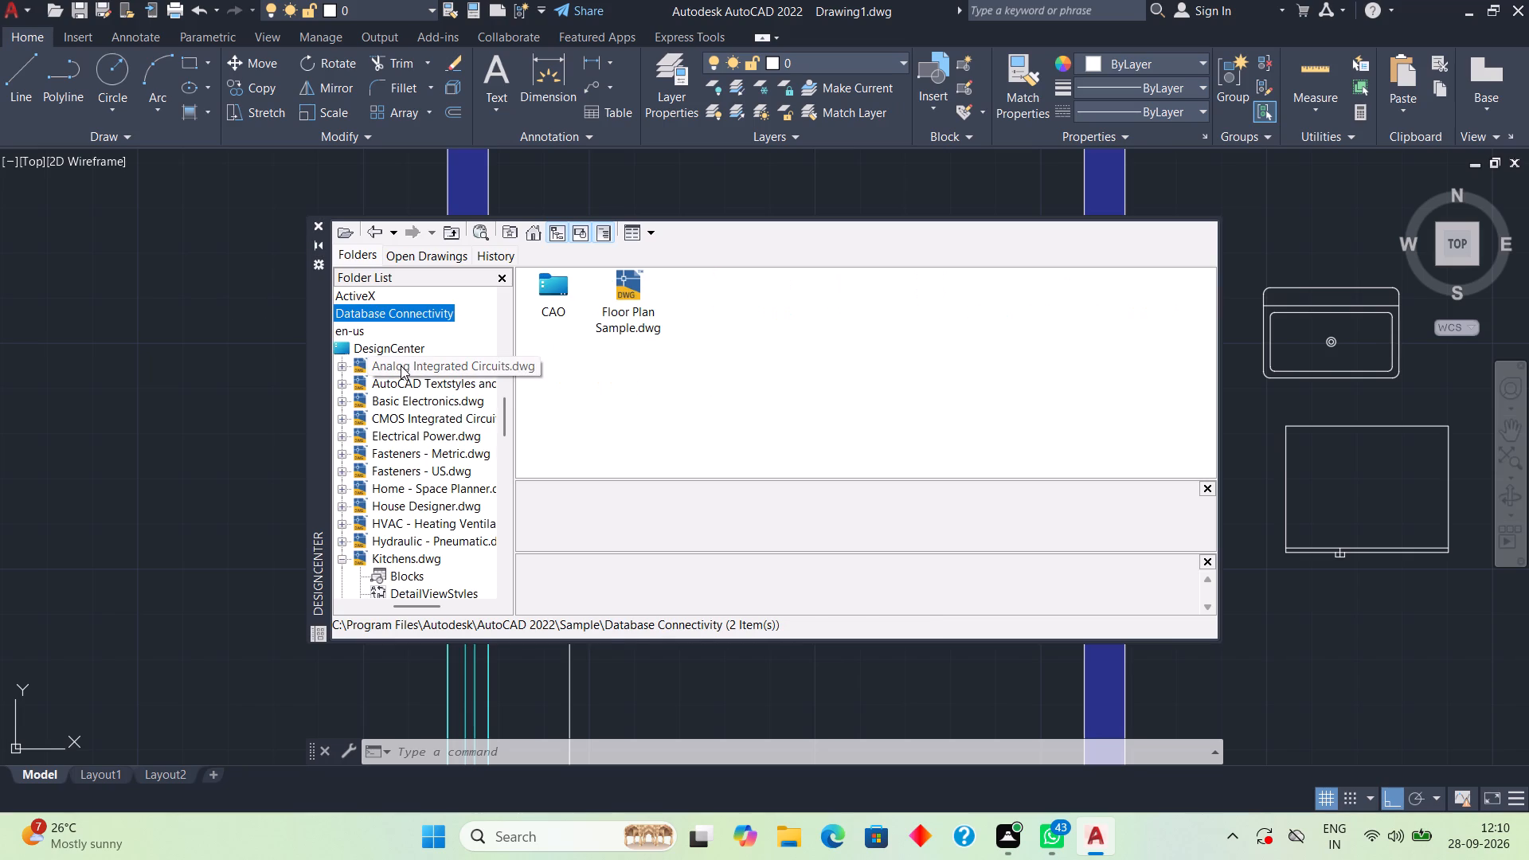
{"action": "left_click", "coordinate": [401, 365]}
{"action": "left_click", "coordinate": [404, 386]}
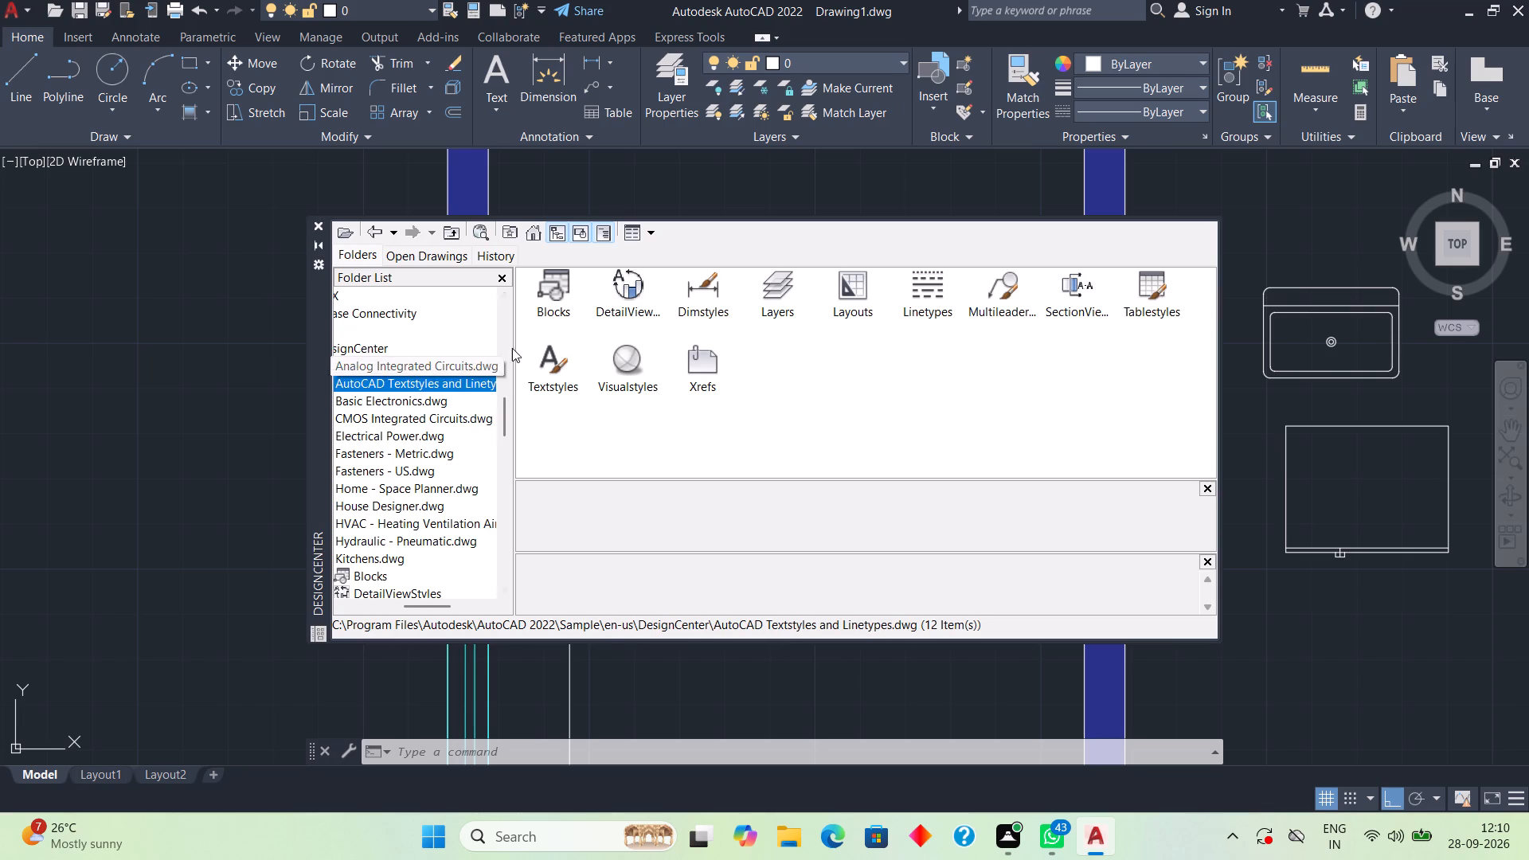
{"action": "left_click", "coordinate": [568, 299]}
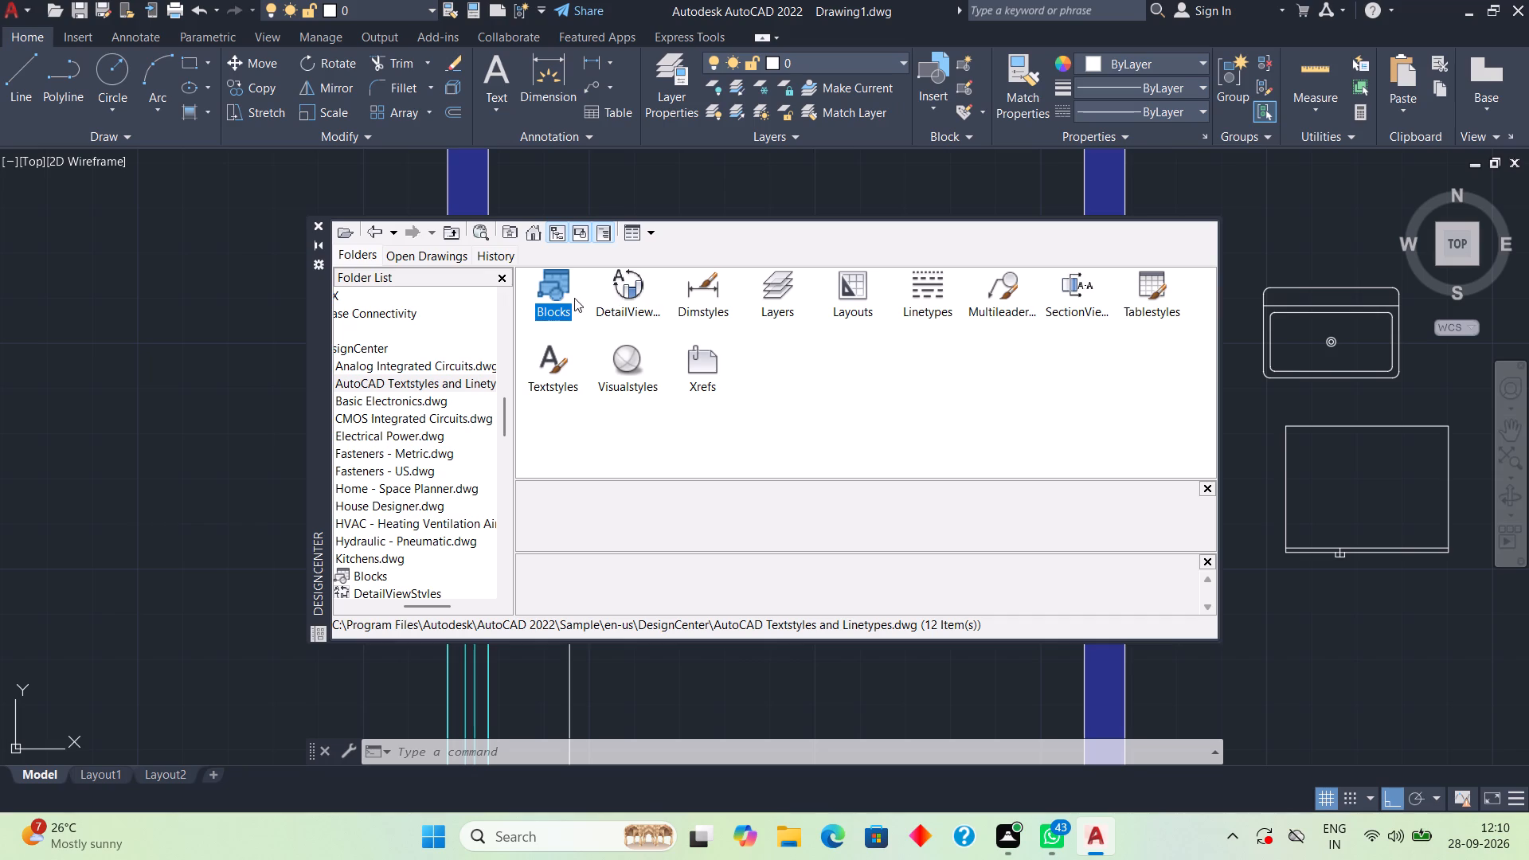
{"action": "double_click", "coordinate": [557, 287]}
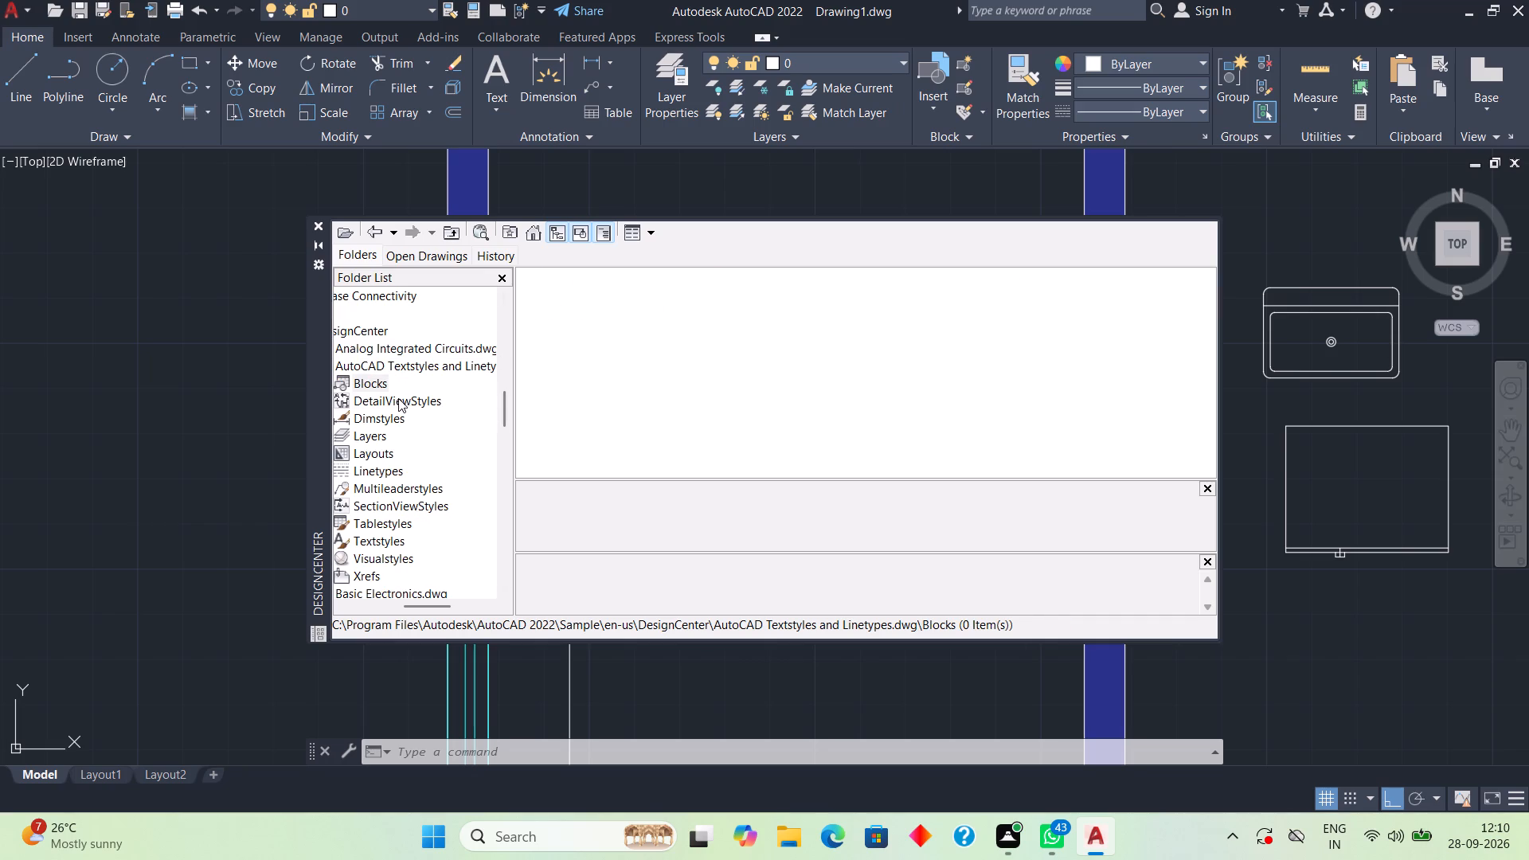
{"action": "left_click", "coordinate": [398, 398]}
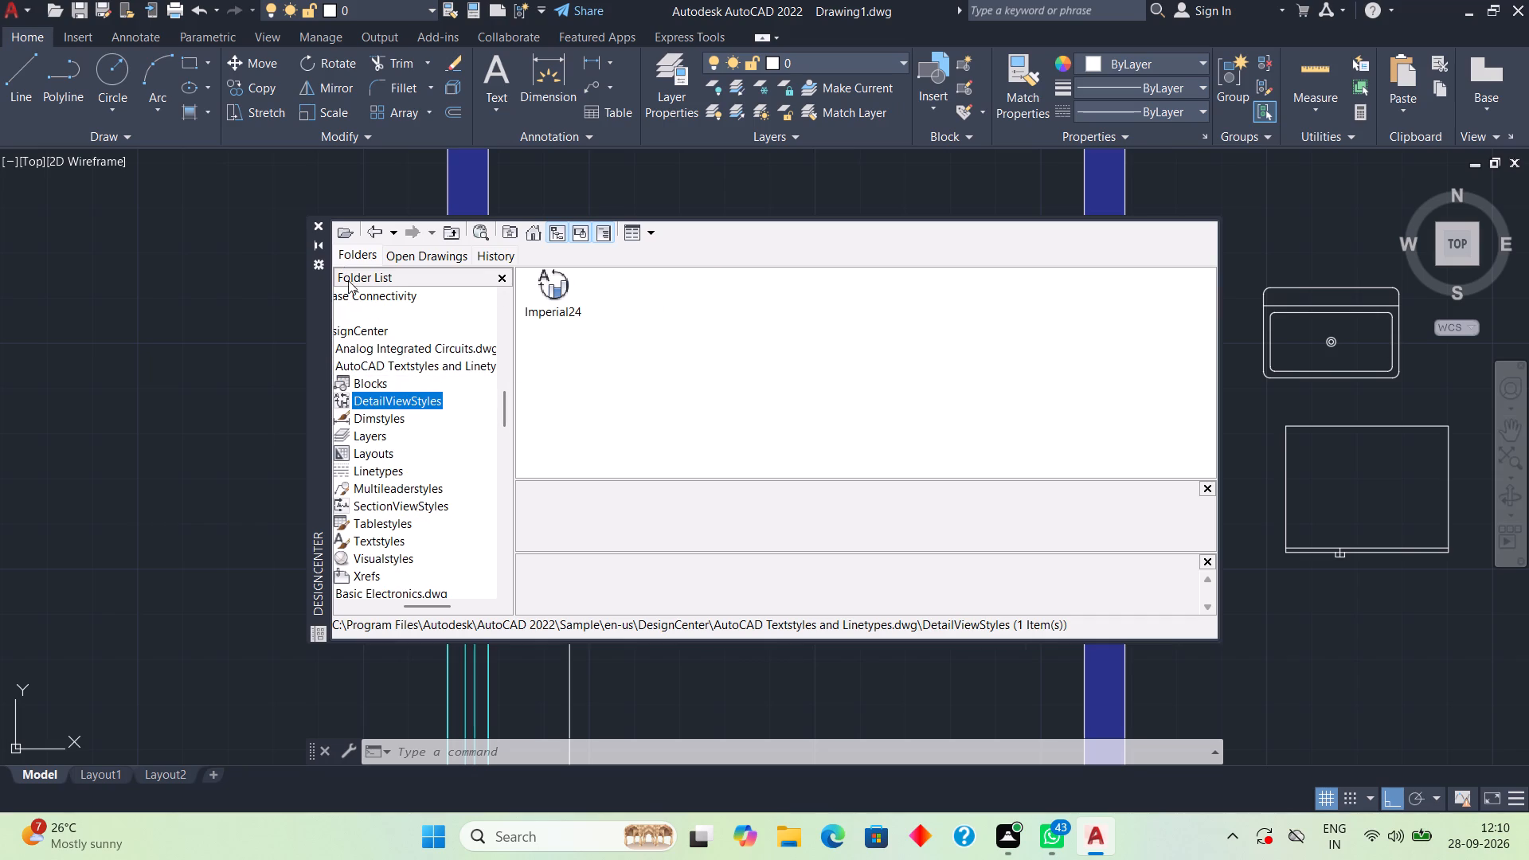
Return through the previously visited DesignCenter locations to the blocks of Kitchens.dwg.
{"action": "left_click", "coordinate": [353, 256]}
{"action": "left_click", "coordinate": [373, 255]}
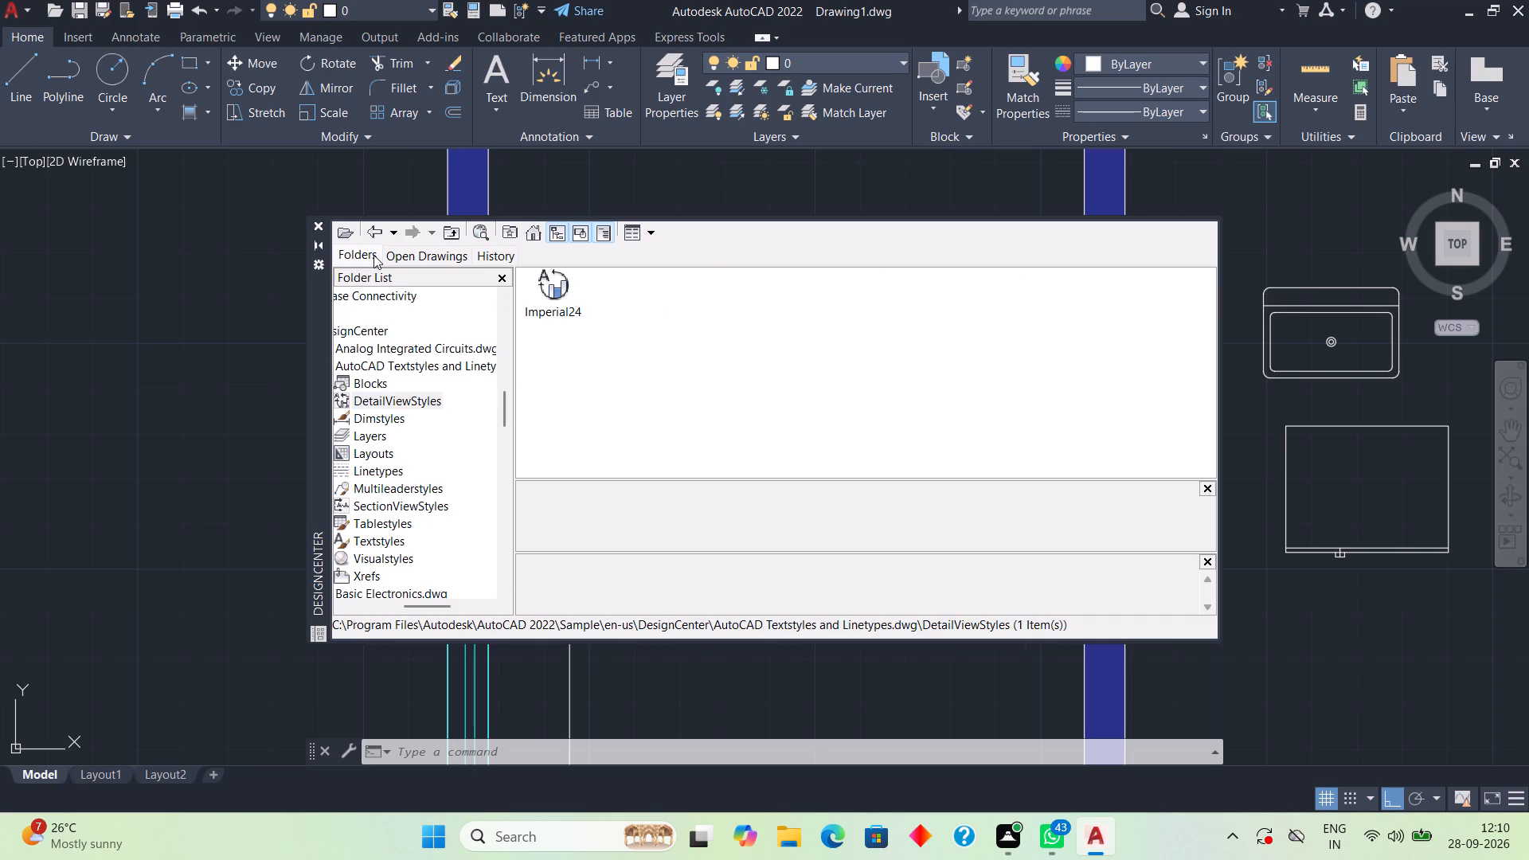
{"action": "left_click", "coordinate": [382, 226]}
{"action": "left_click", "coordinate": [382, 226]}
{"action": "left_click", "coordinate": [382, 226]}
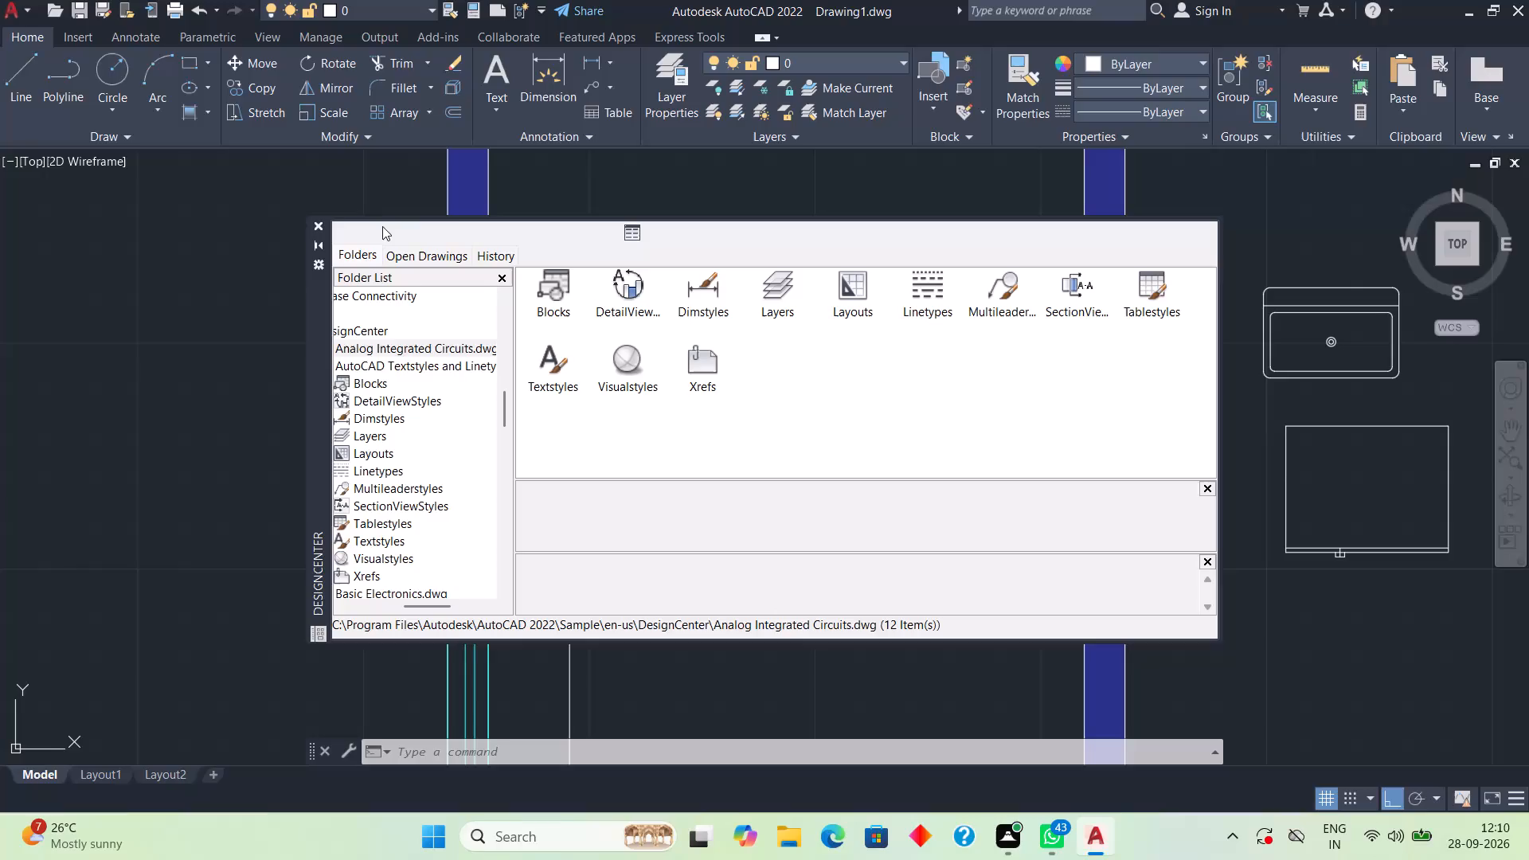
{"action": "left_click", "coordinate": [382, 226]}
{"action": "left_click", "coordinate": [382, 226]}
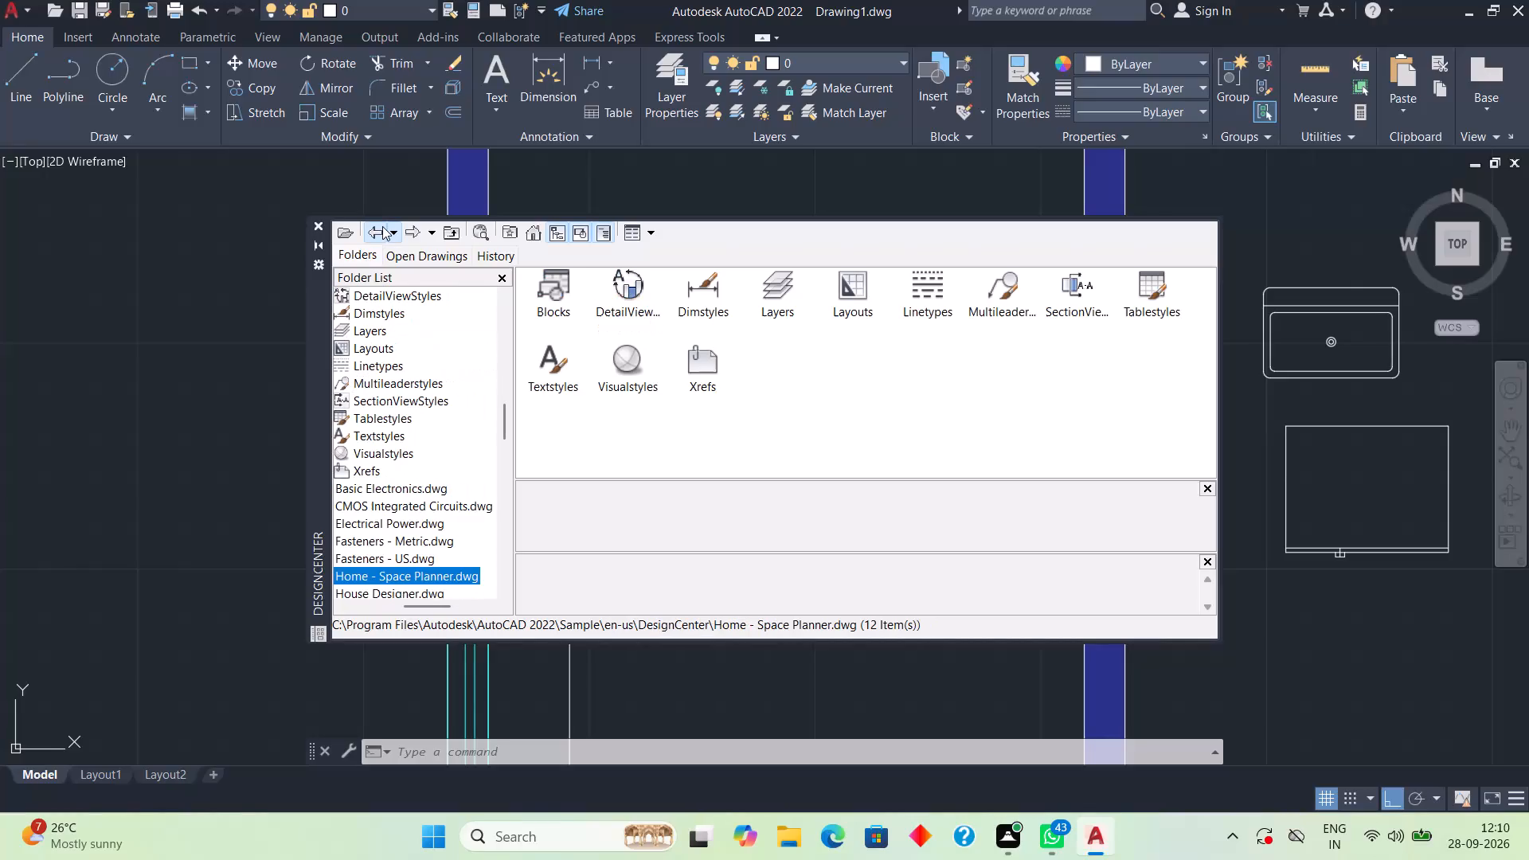
{"action": "left_click", "coordinate": [382, 226]}
{"action": "left_click", "coordinate": [382, 226]}
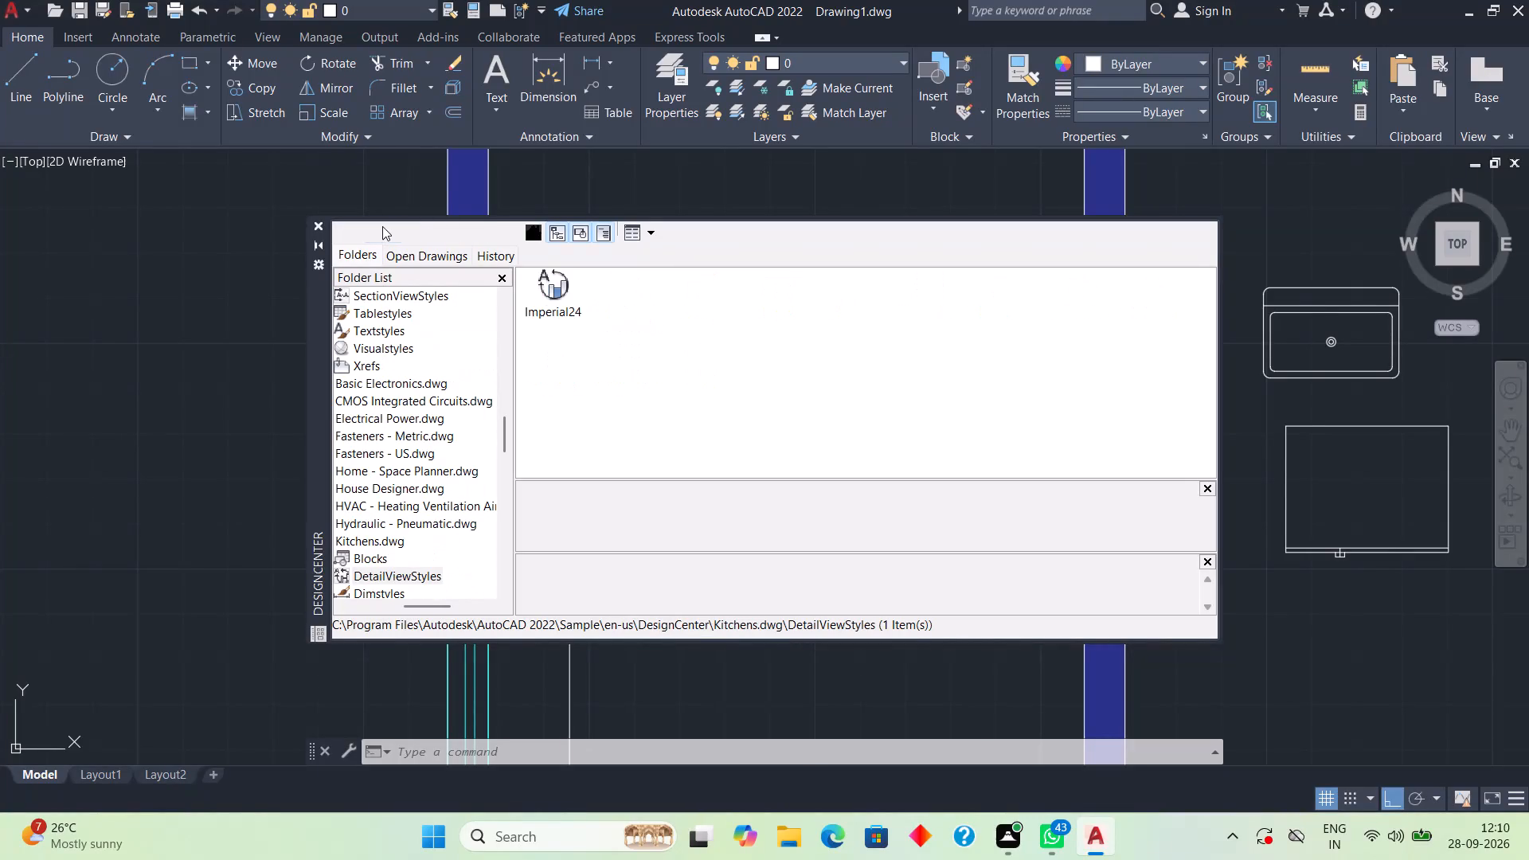
{"action": "left_click", "coordinate": [382, 226]}
{"action": "left_click", "coordinate": [382, 226]}
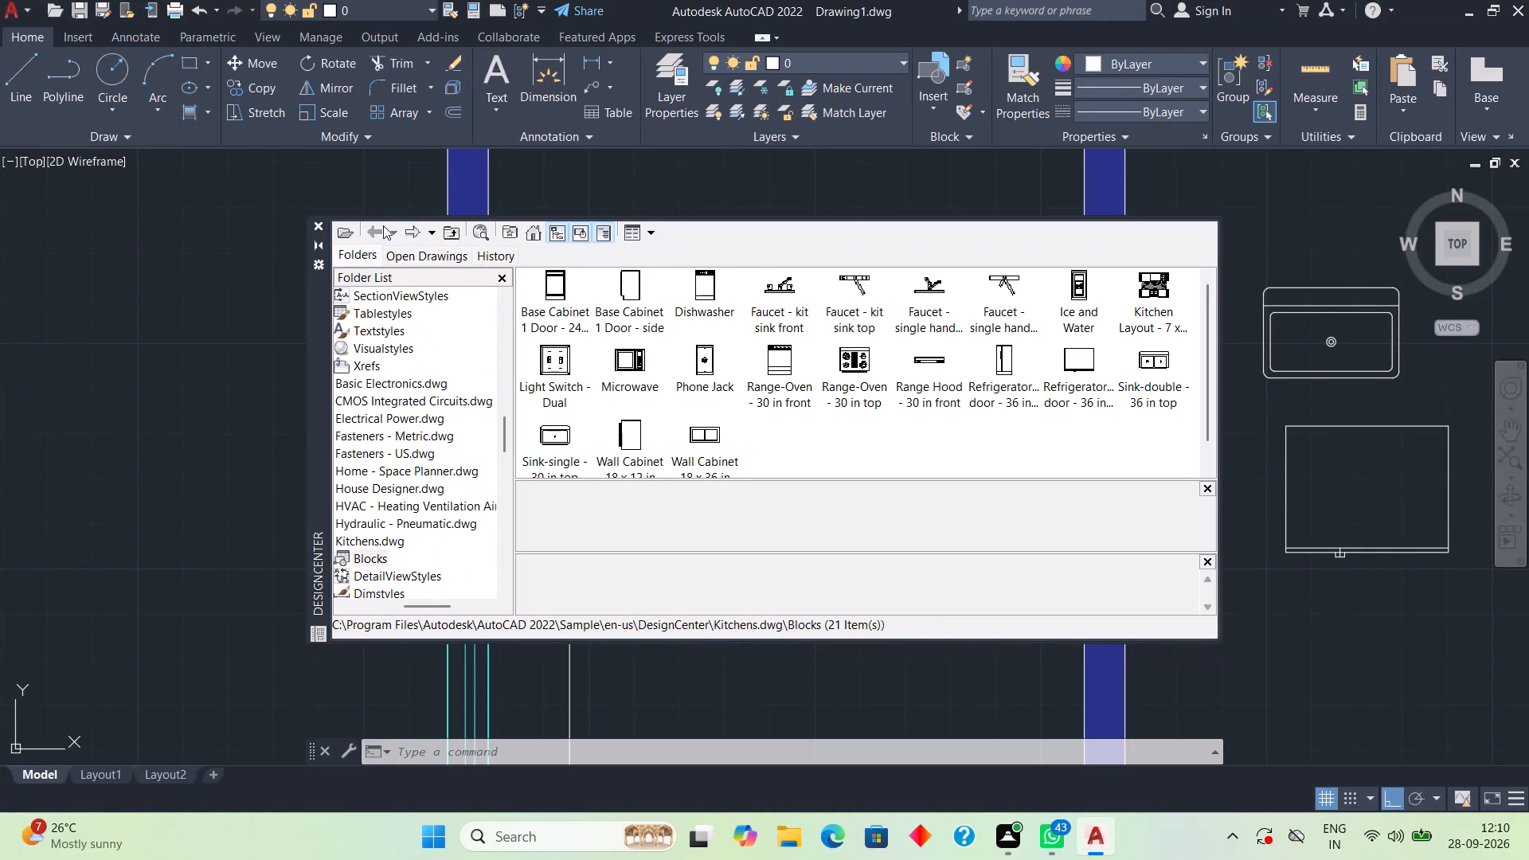
Examine the content categories of Kitchens.dwg and the neighbouring sample drawings in the DesignCenter folder.
{"action": "left_click", "coordinate": [397, 537]}
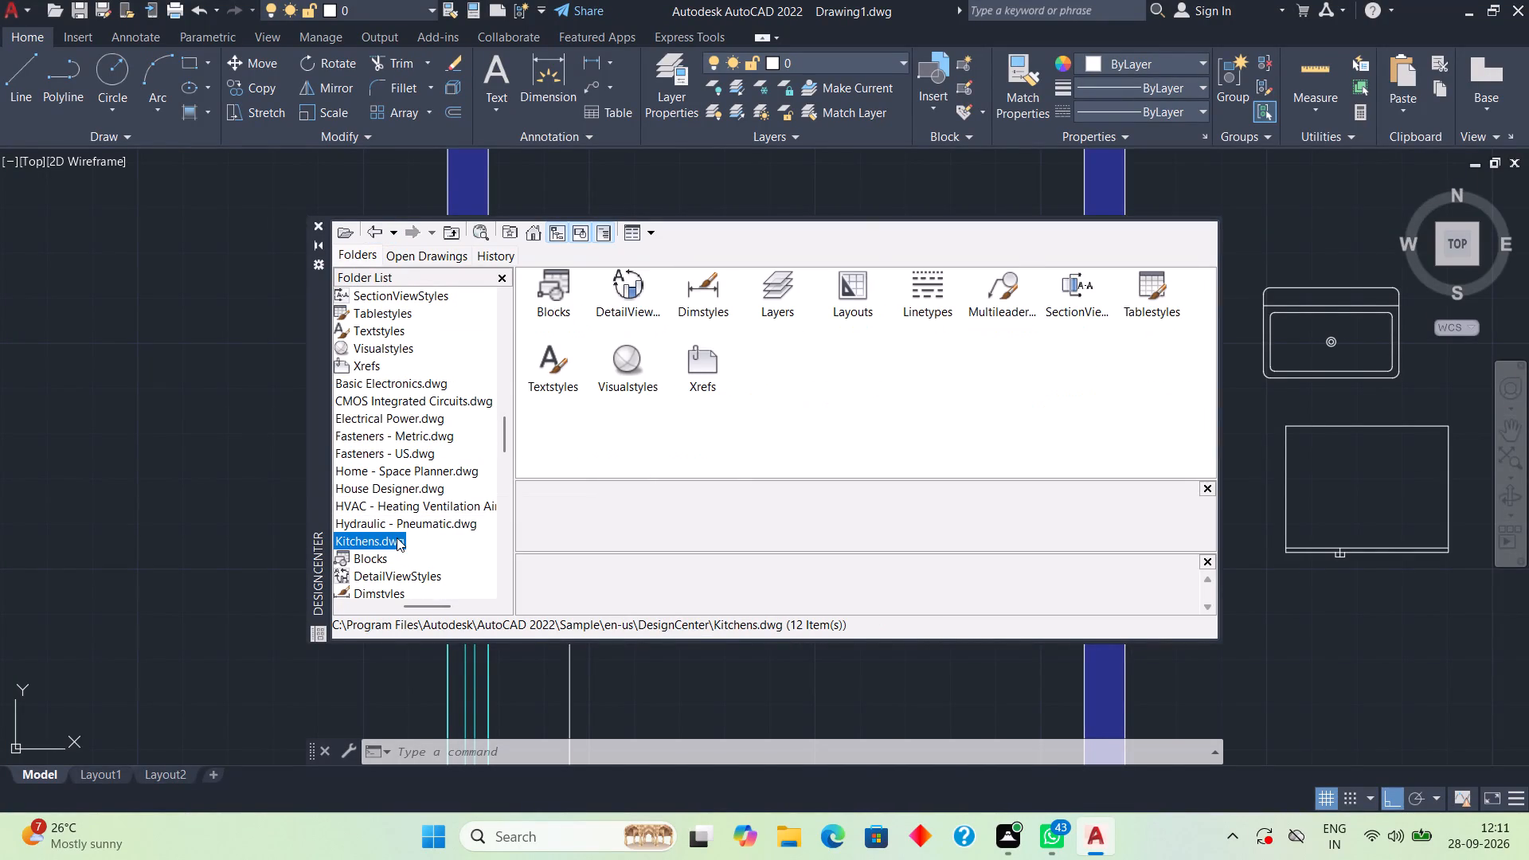
{"action": "triple_click", "coordinate": [398, 535]}
{"action": "left_click", "coordinate": [398, 535]}
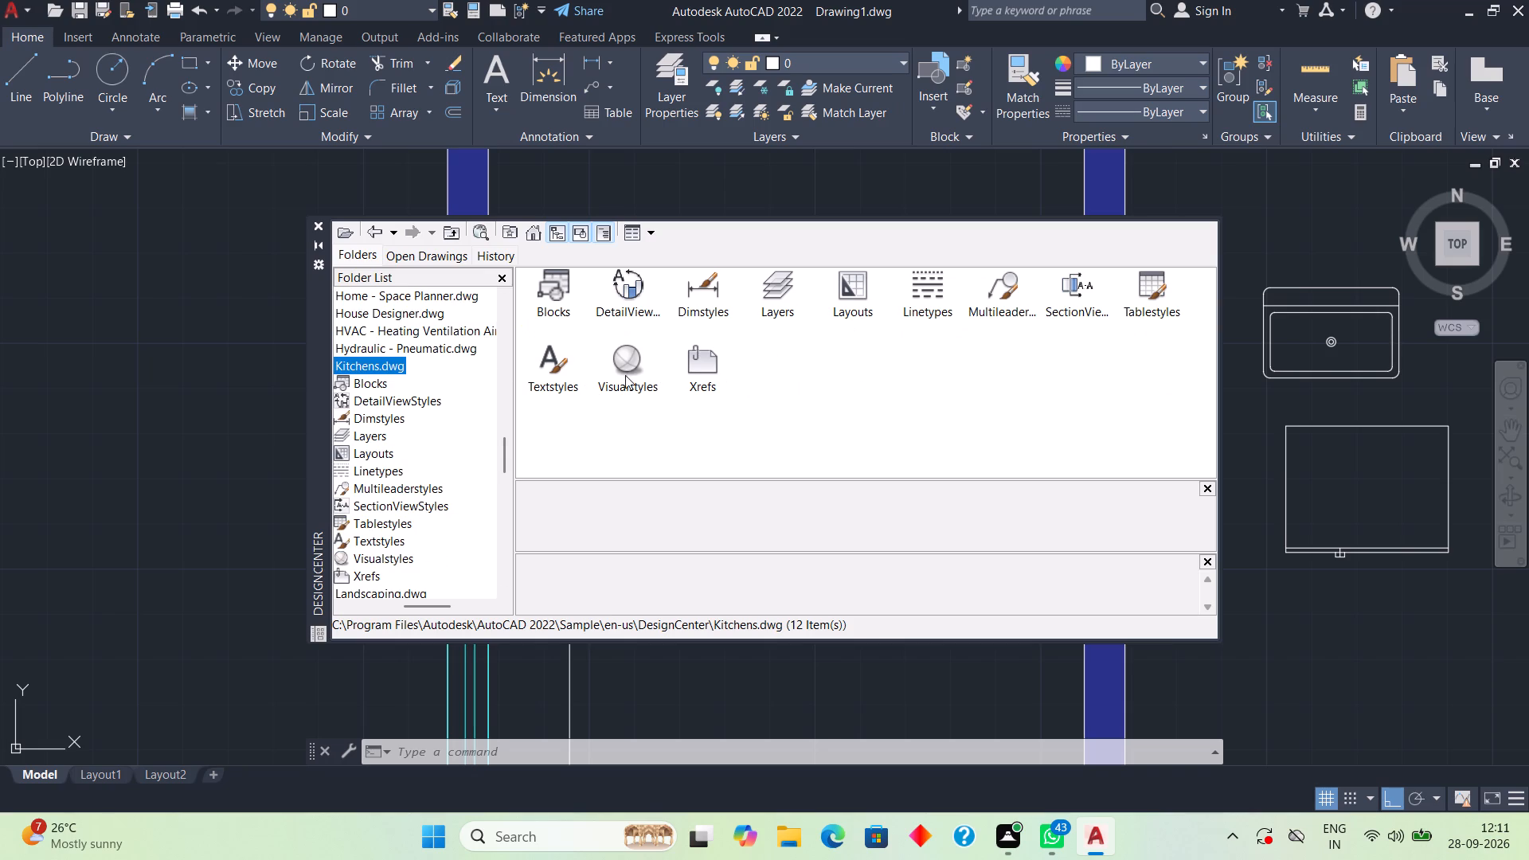
{"action": "scroll", "coordinate": [368, 454], "scroll_direction": "down", "scroll_amount": 2}
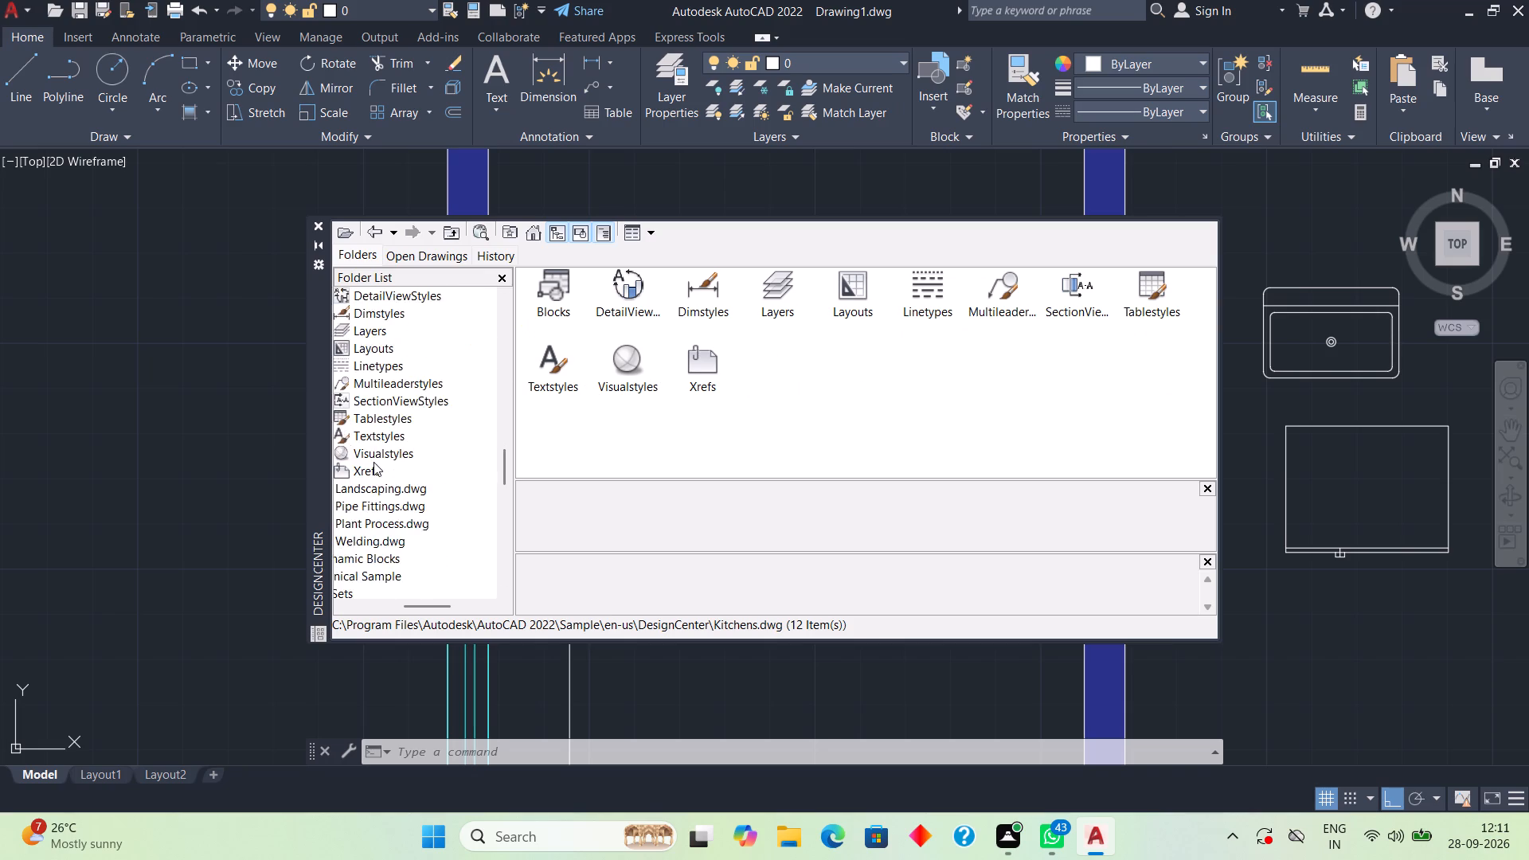
{"action": "scroll", "coordinate": [373, 462], "scroll_direction": "down", "scroll_amount": 1}
{"action": "scroll", "coordinate": [378, 457], "scroll_direction": "up", "scroll_amount": 5}
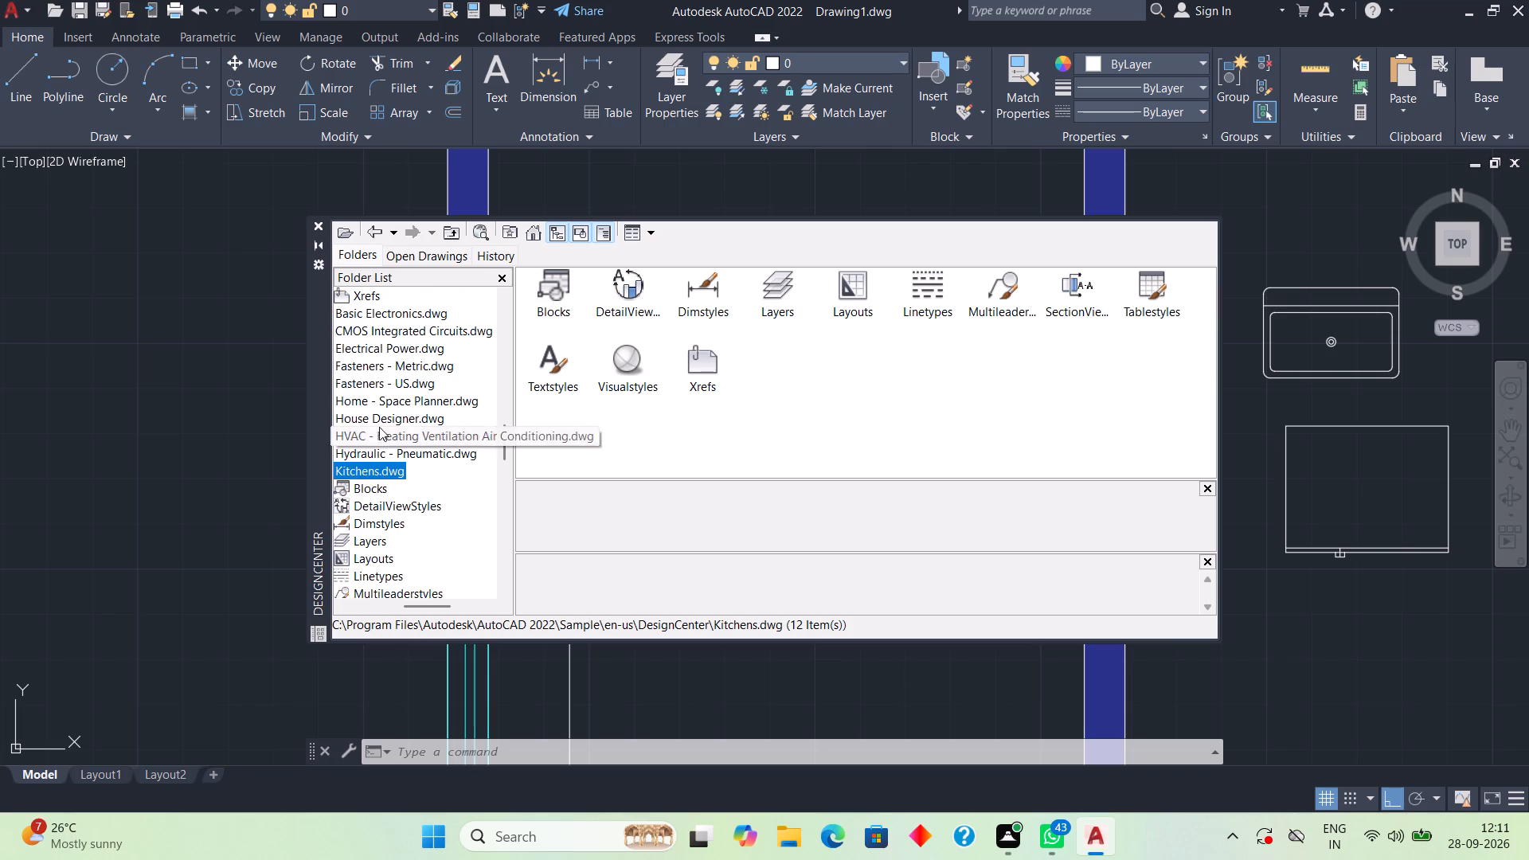
{"action": "scroll", "coordinate": [379, 417], "scroll_direction": "up", "scroll_amount": 1}
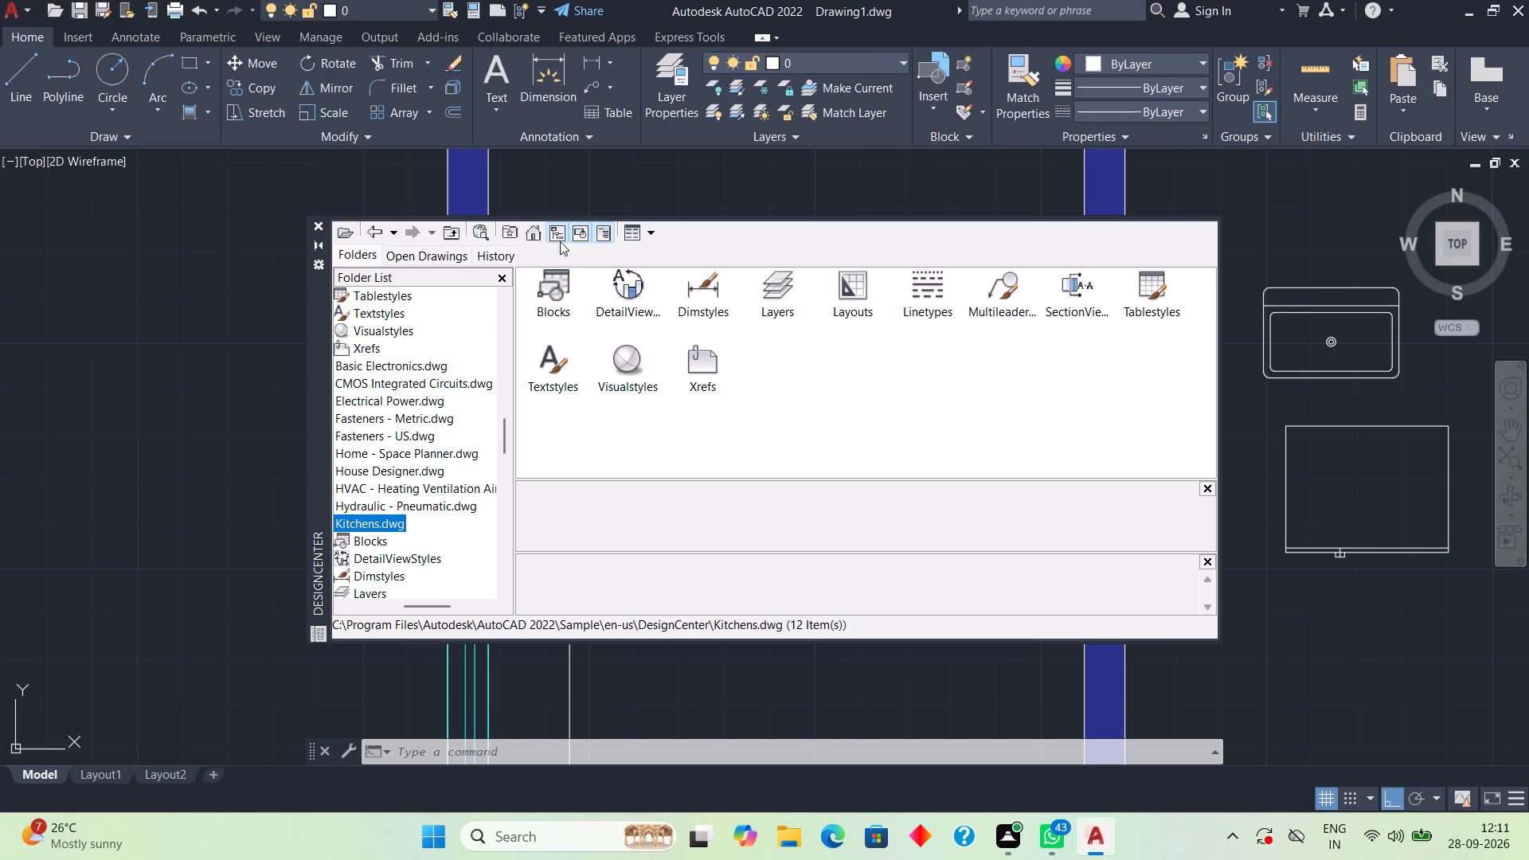
Hide the DesignCenter's description pane while keeping its preview pane displayed.
{"action": "left_click", "coordinate": [585, 236]}
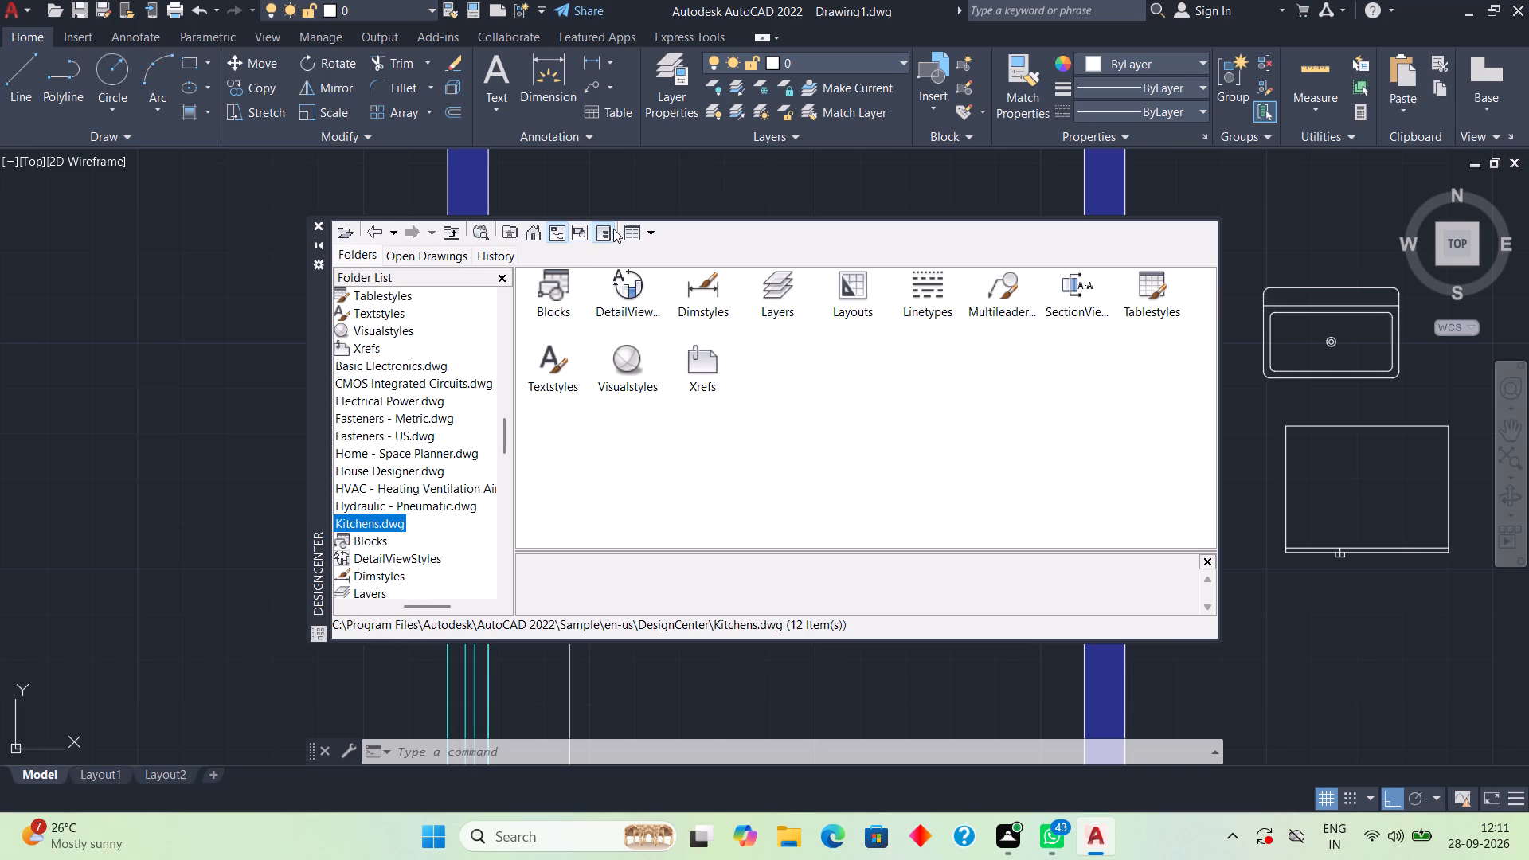
{"action": "left_click", "coordinate": [612, 229]}
{"action": "left_click", "coordinate": [573, 237]}
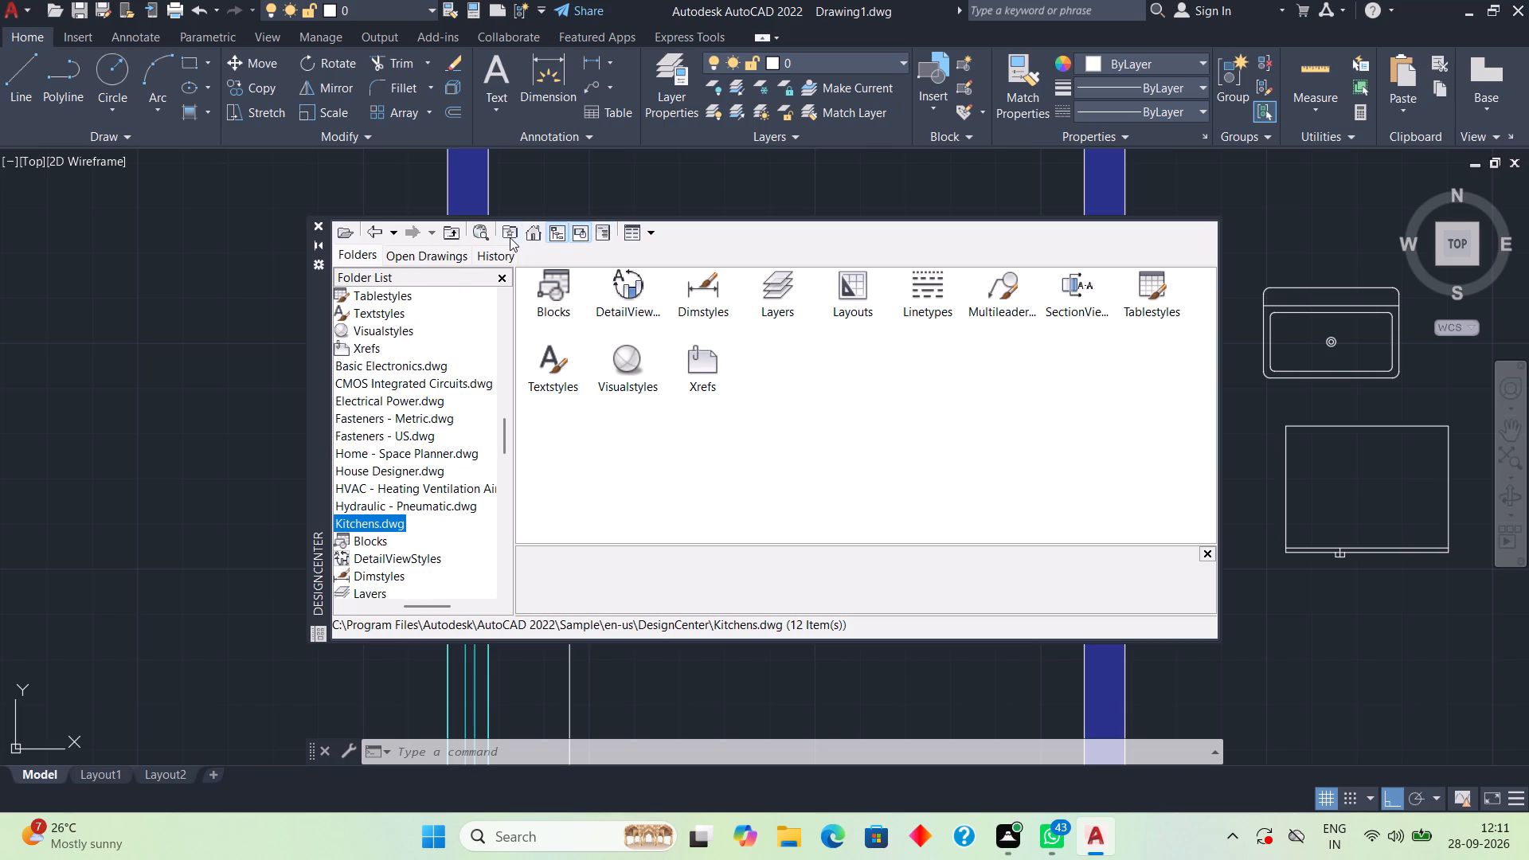
Examine the Autodesk favorites folder in DesignCenter, the surrounding folder tree and its parent Favorites folder.
{"action": "left_click", "coordinate": [506, 237]}
{"action": "middle_click_drag", "start_coordinate": [390, 343], "coordinate": [522, 372]}
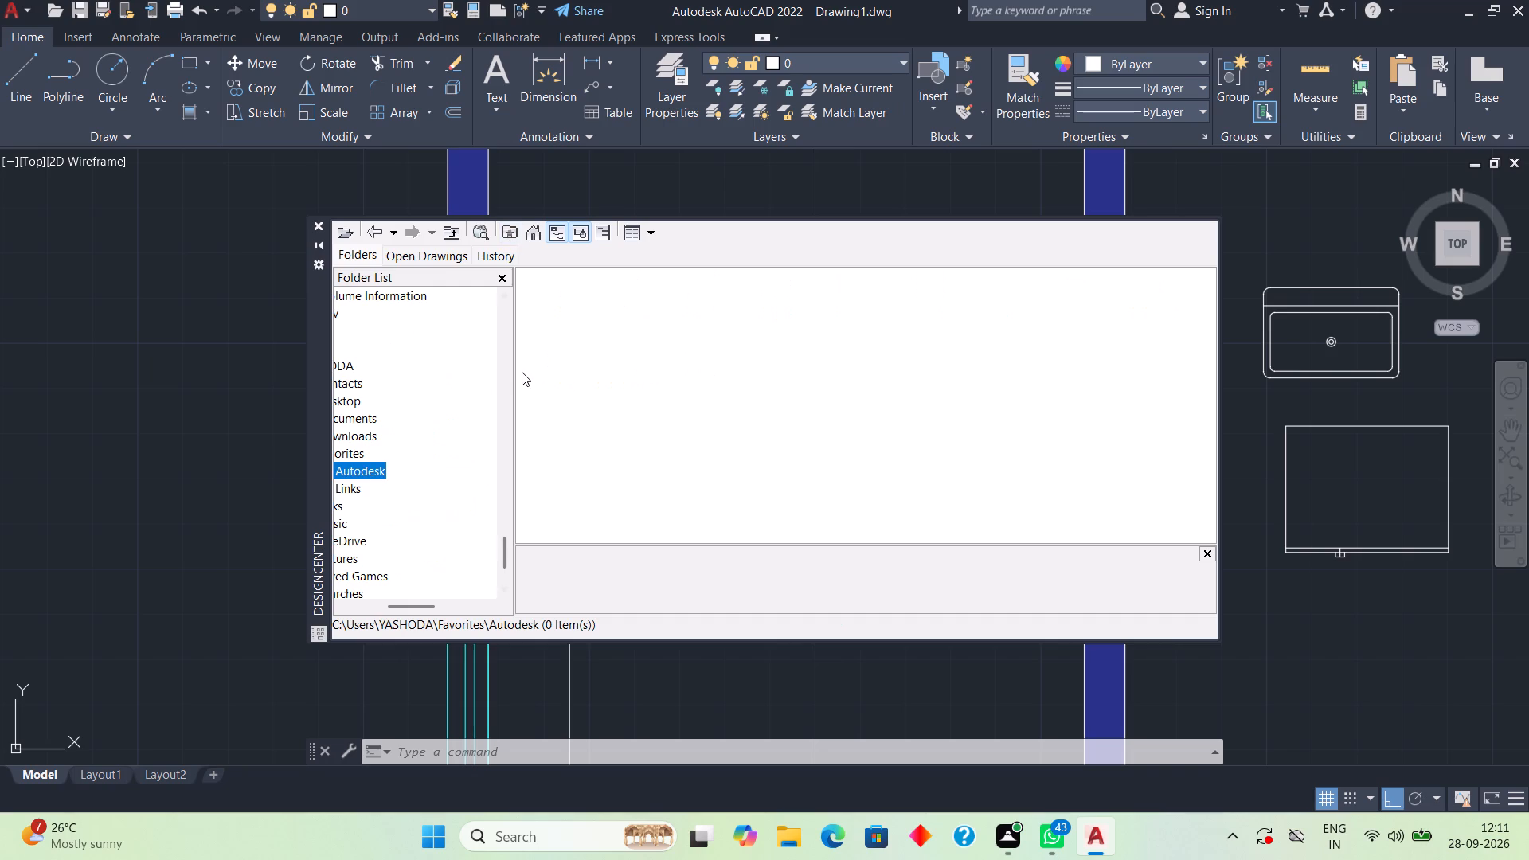
{"action": "middle_click_drag", "start_coordinate": [522, 372], "coordinate": [522, 372]}
{"action": "scroll", "coordinate": [350, 312], "scroll_direction": "up", "scroll_amount": 5}
{"action": "middle_click_drag", "start_coordinate": [336, 309], "coordinate": [459, 303]}
{"action": "scroll", "coordinate": [362, 301], "scroll_direction": "up", "scroll_amount": 3}
{"action": "middle_click_drag", "start_coordinate": [362, 301], "coordinate": [445, 309]}
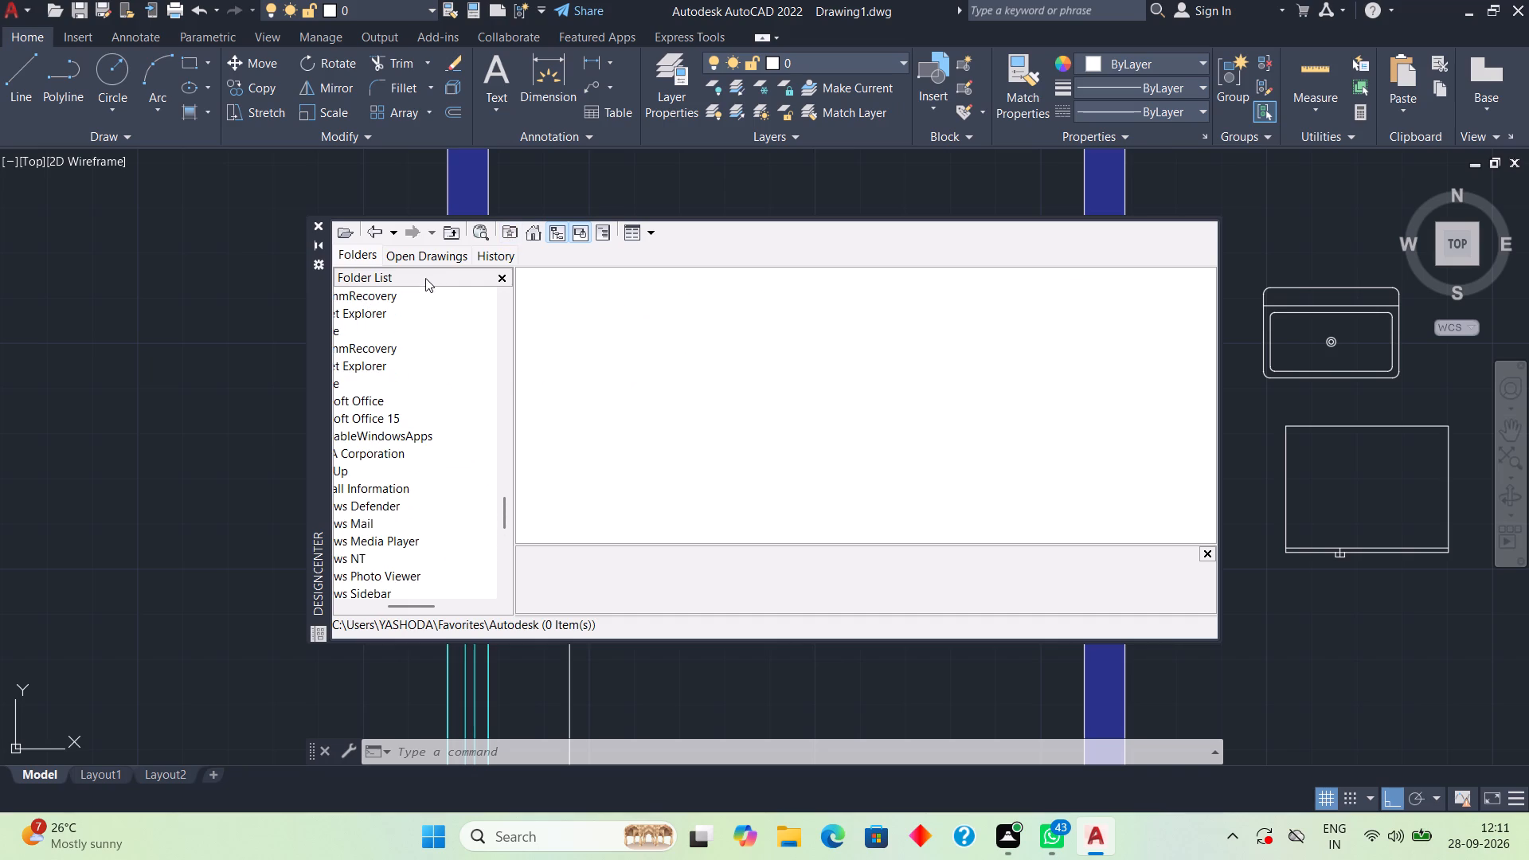
{"action": "left_click_drag", "start_coordinate": [423, 277], "coordinate": [510, 287]}
{"action": "left_click_drag", "start_coordinate": [400, 277], "coordinate": [438, 279]}
{"action": "left_click_drag", "start_coordinate": [438, 279], "coordinate": [439, 293]}
{"action": "scroll", "coordinate": [396, 381], "scroll_direction": "down", "scroll_amount": 8}
{"action": "scroll", "coordinate": [318, 430], "scroll_direction": "down", "scroll_amount": 2}
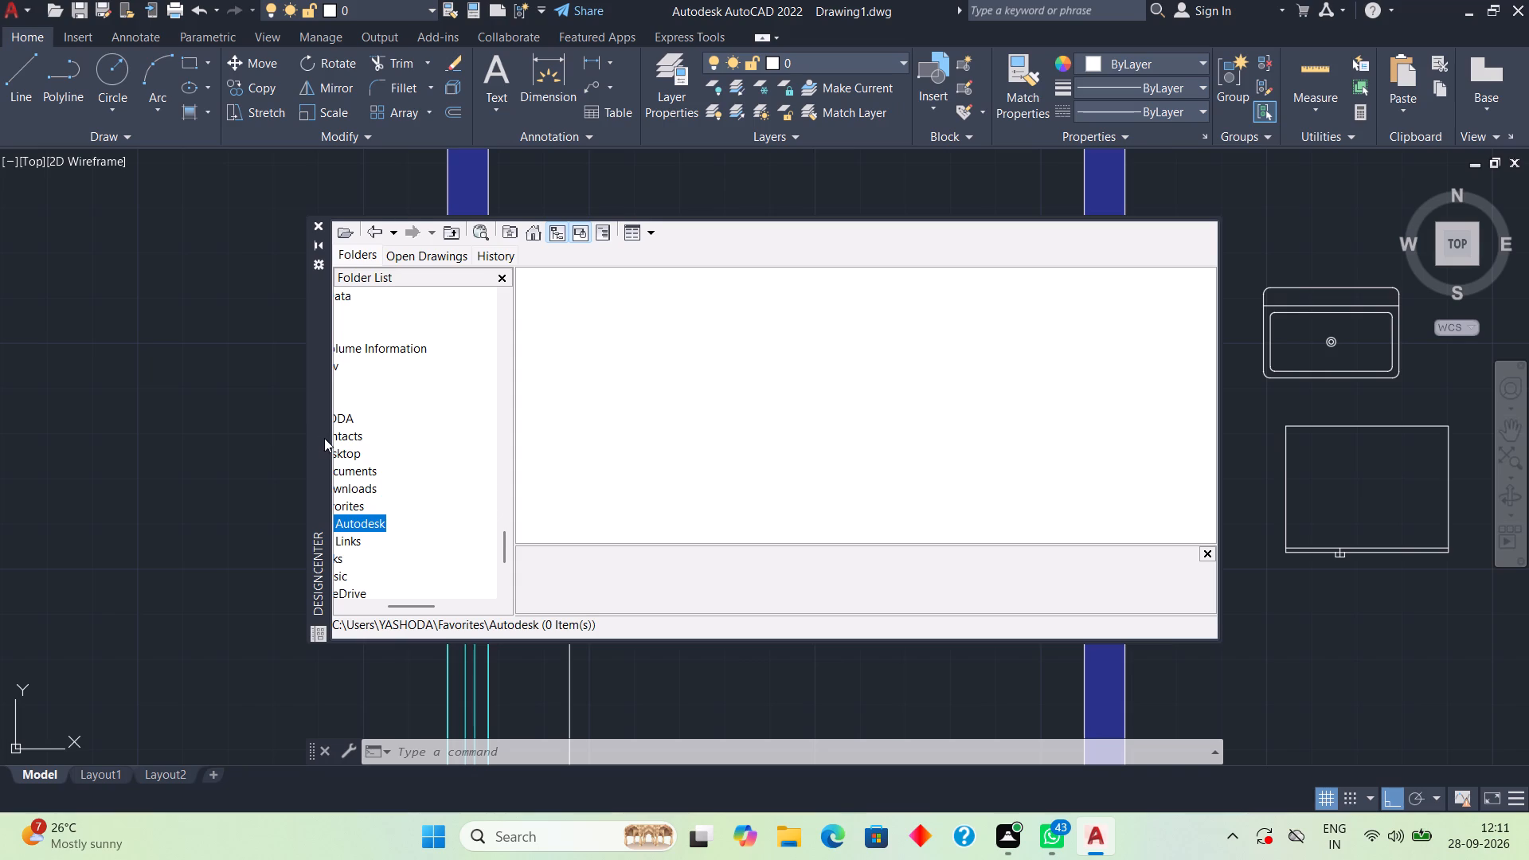
{"action": "left_click_drag", "start_coordinate": [324, 438], "coordinate": [271, 423]}
{"action": "left_click_drag", "start_coordinate": [263, 229], "coordinate": [387, 277]}
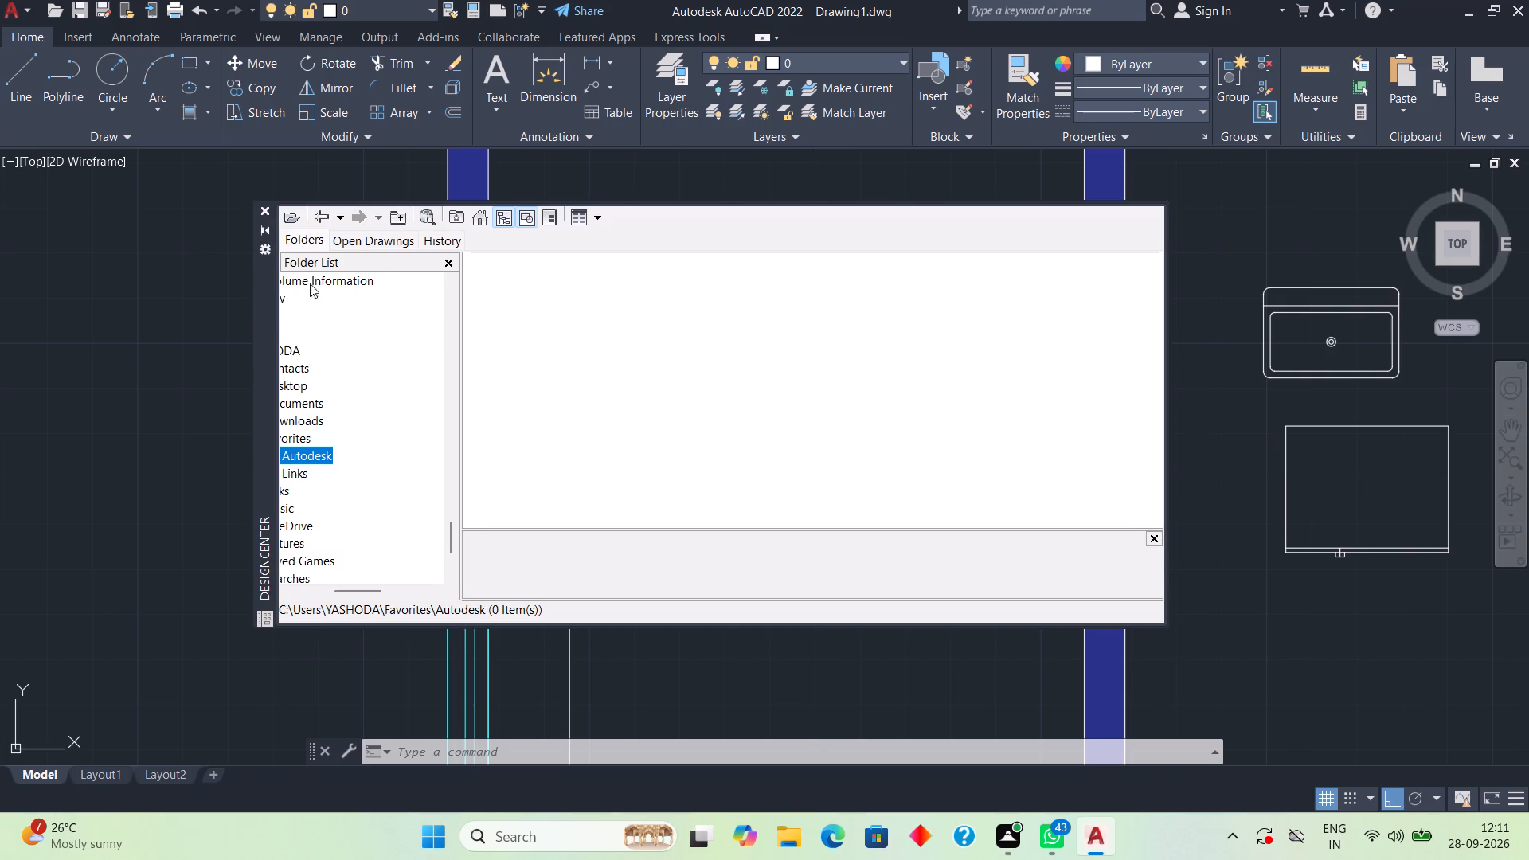
{"action": "scroll", "coordinate": [291, 375], "scroll_direction": "down", "scroll_amount": 7}
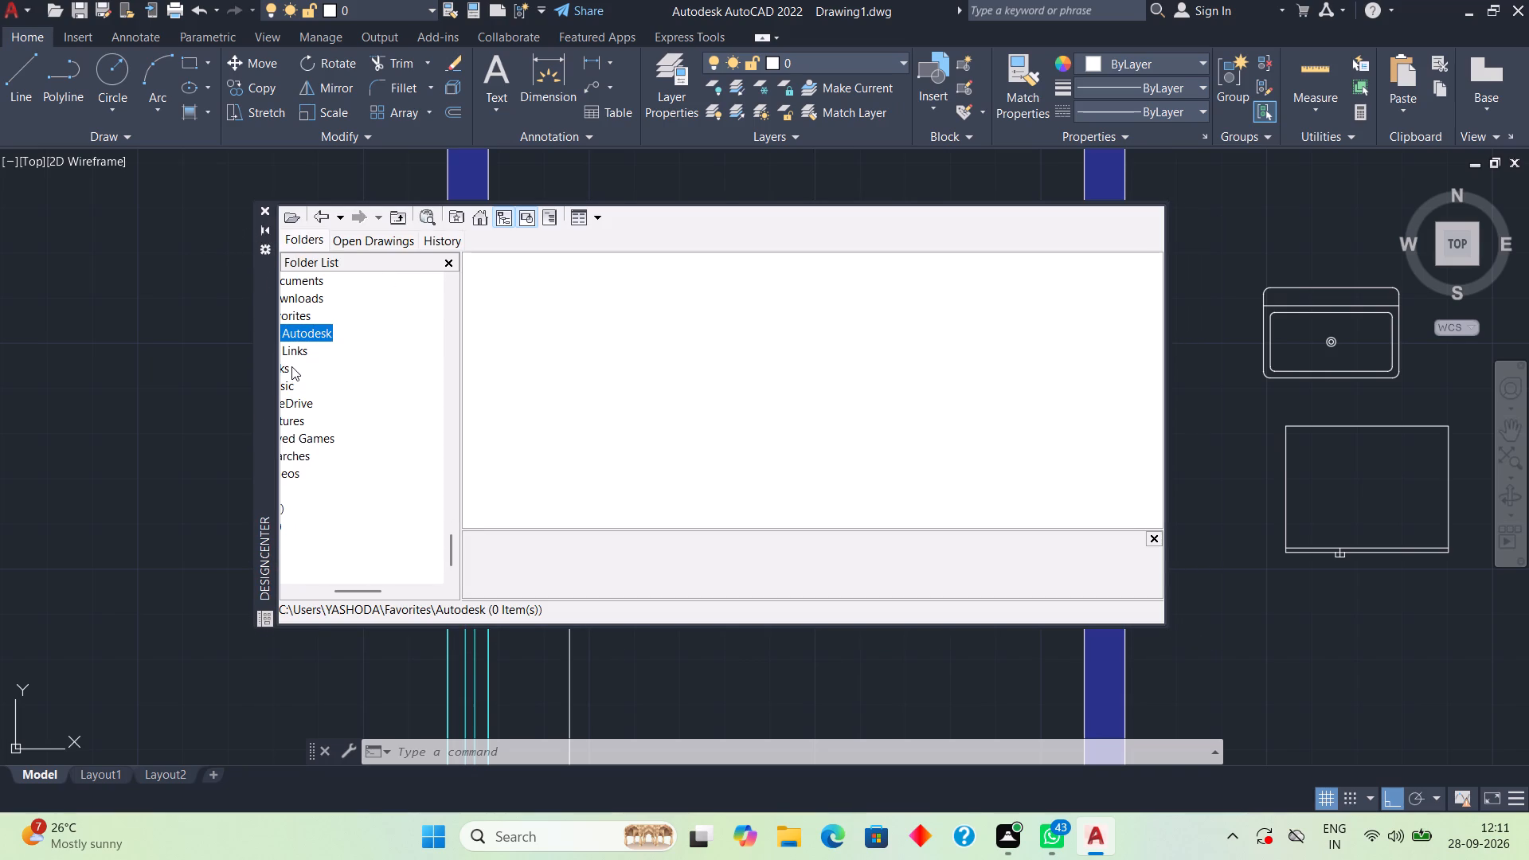
{"action": "scroll", "coordinate": [293, 359], "scroll_direction": "down", "scroll_amount": 5}
{"action": "middle_click_drag", "start_coordinate": [293, 358], "coordinate": [378, 389]}
{"action": "scroll", "coordinate": [293, 358], "scroll_direction": "down", "scroll_amount": 1}
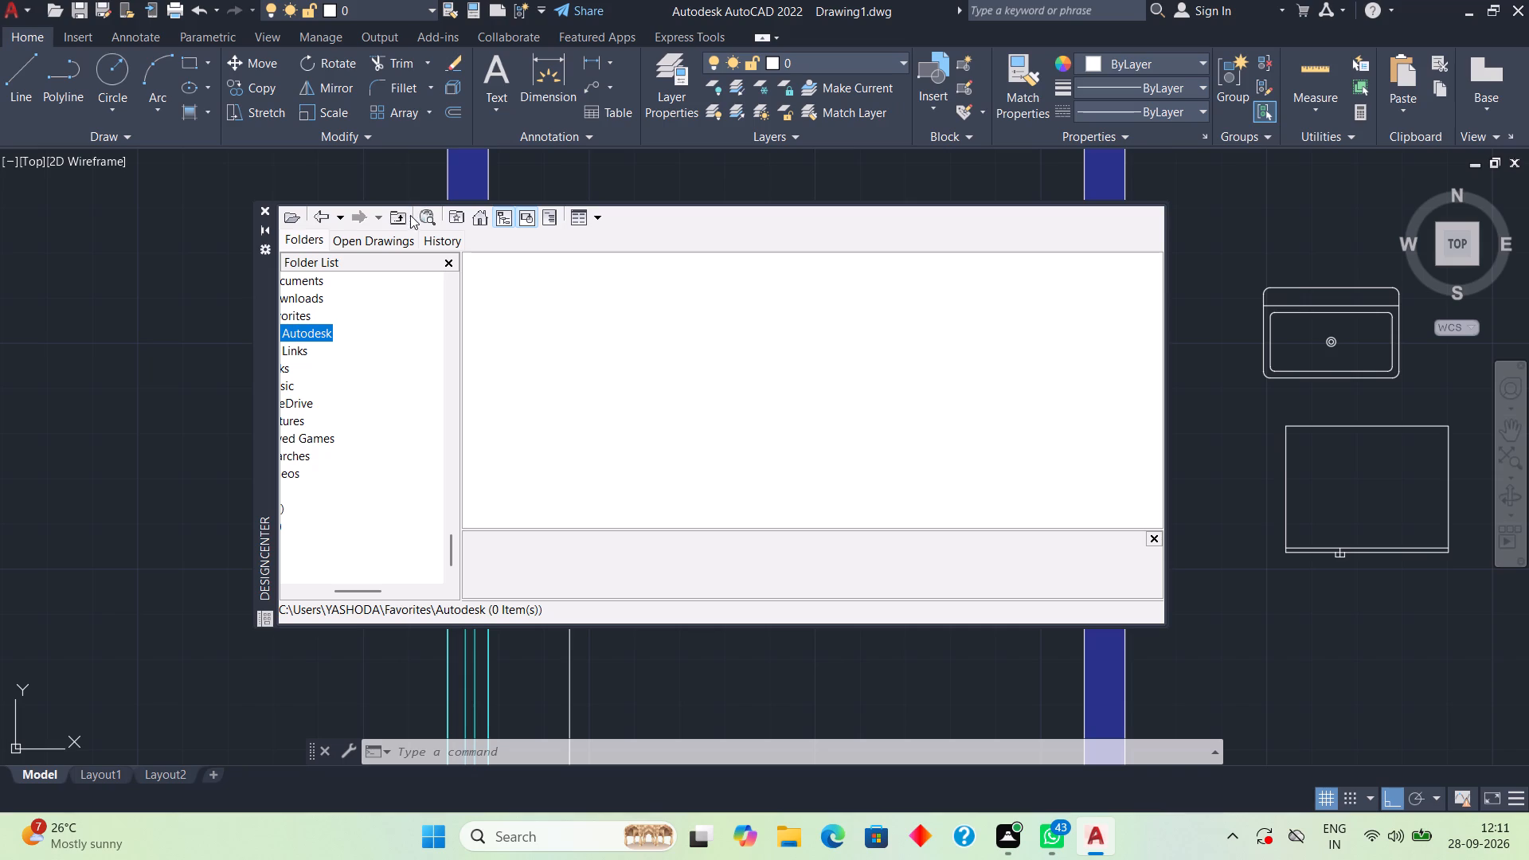
{"action": "left_click", "coordinate": [396, 216]}
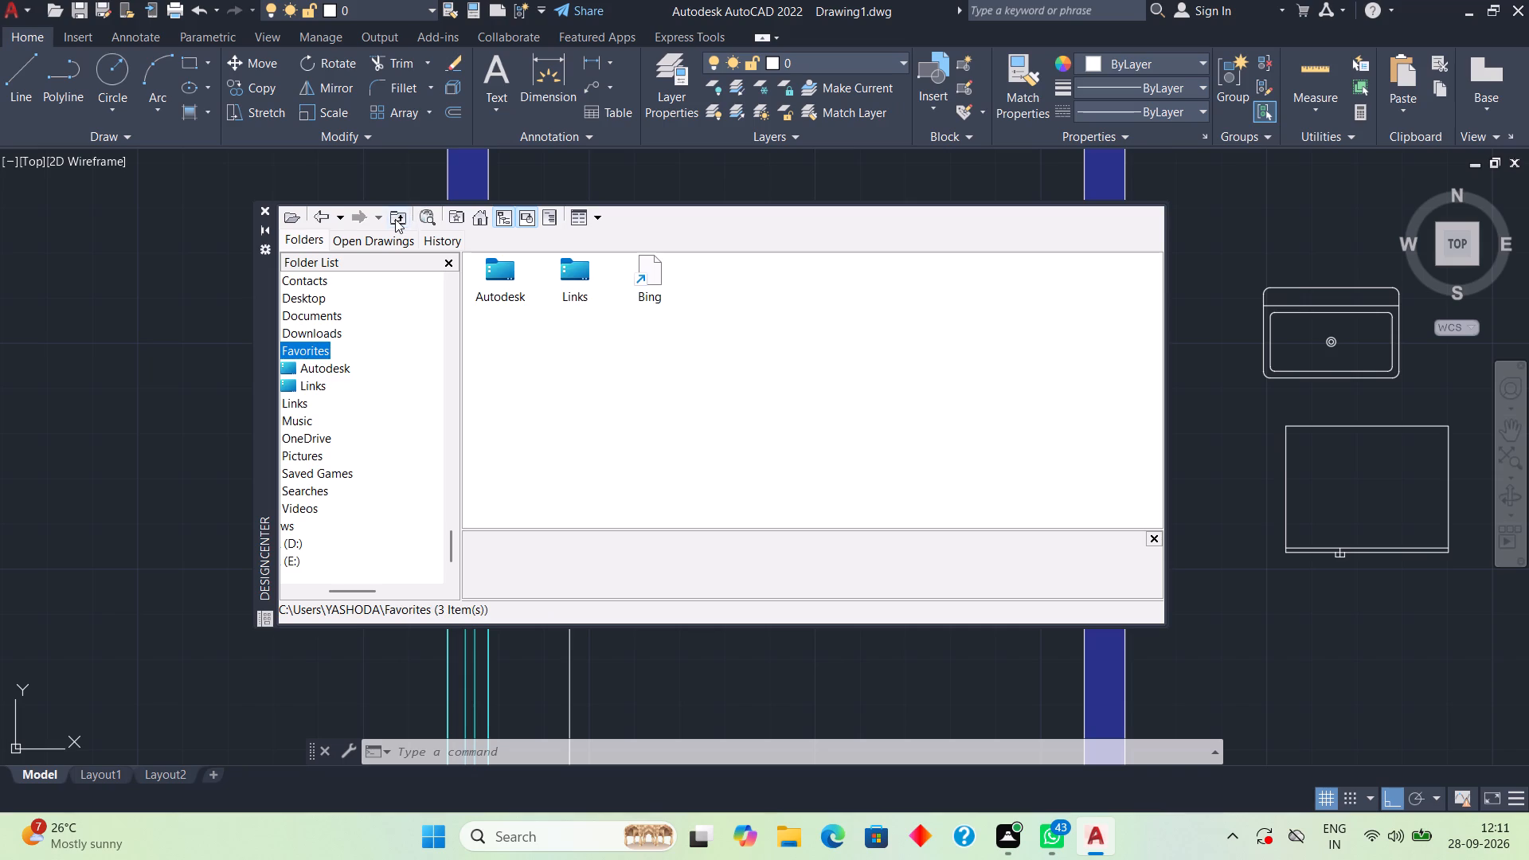
Return through the previously visited DesignCenter locations to the blocks of Kitchens.dwg and look them over.
{"action": "left_click", "coordinate": [310, 219]}
{"action": "triple_click", "coordinate": [319, 215]}
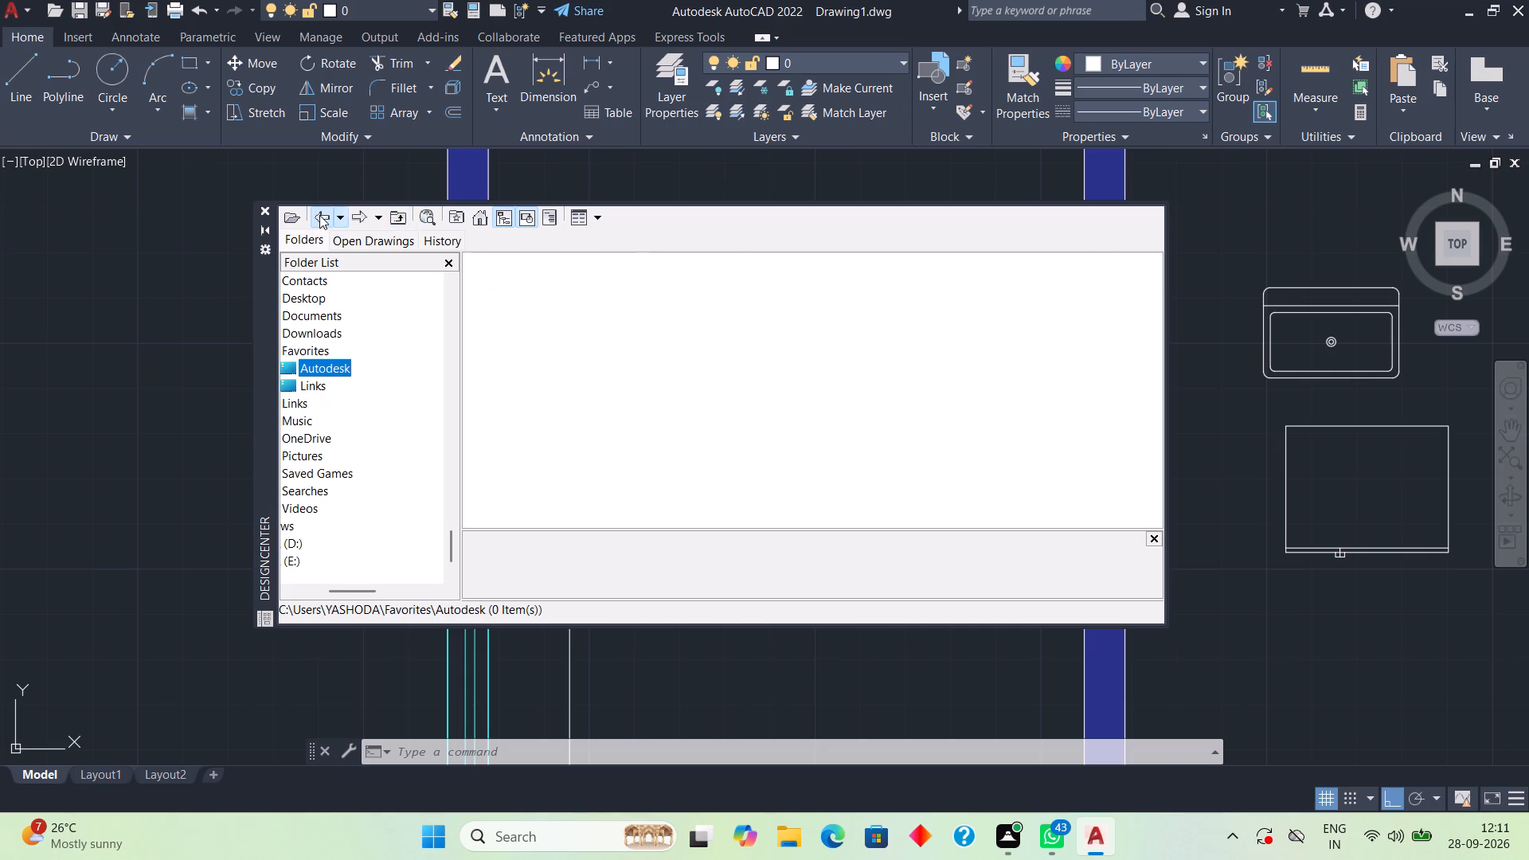
{"action": "left_click", "coordinate": [319, 215]}
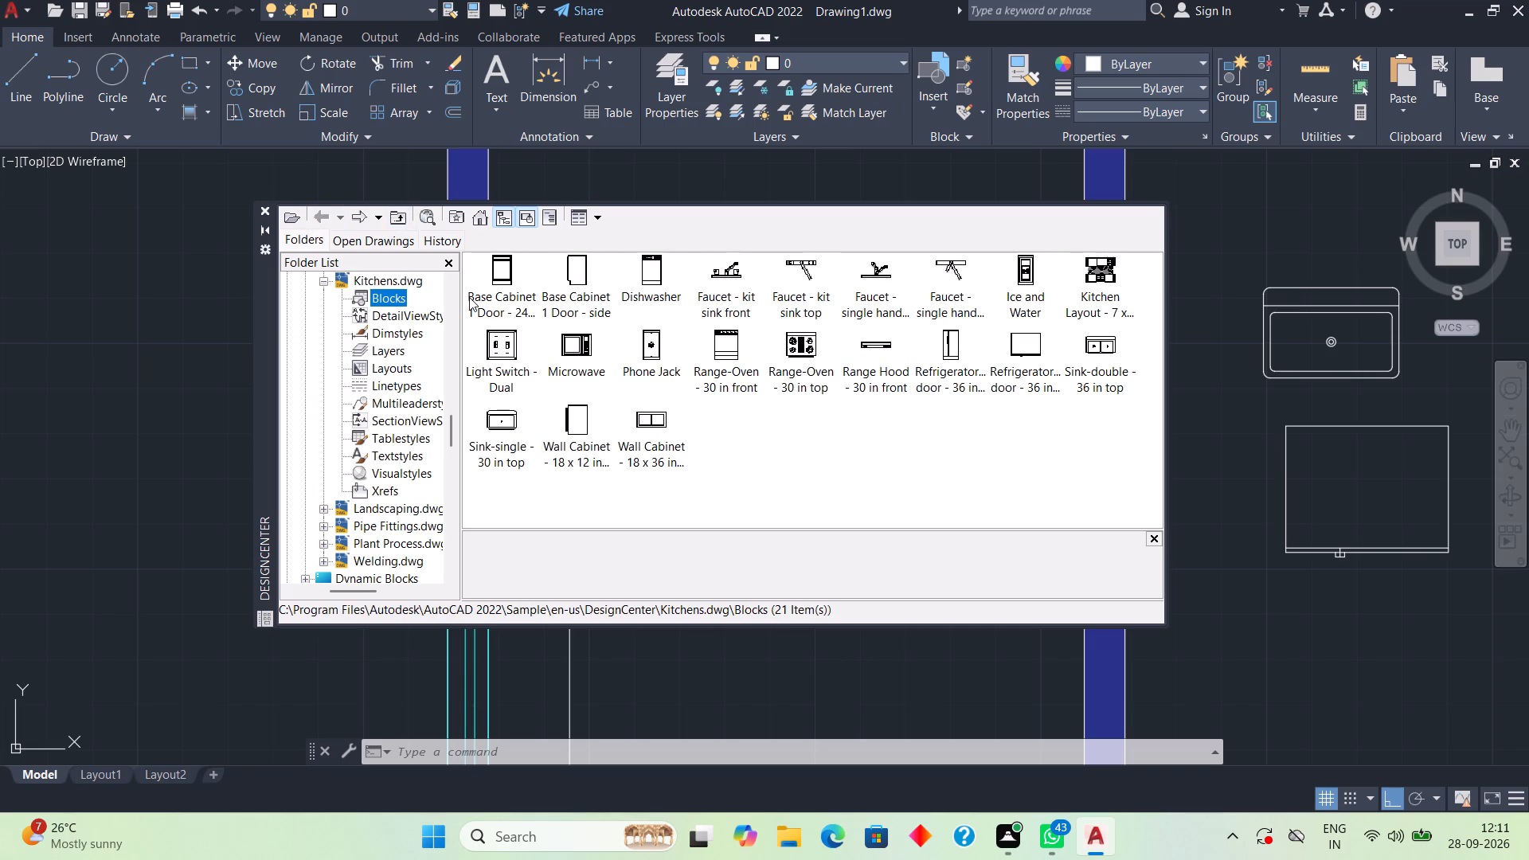
{"action": "scroll", "coordinate": [596, 381], "scroll_direction": "down", "scroll_amount": 10}
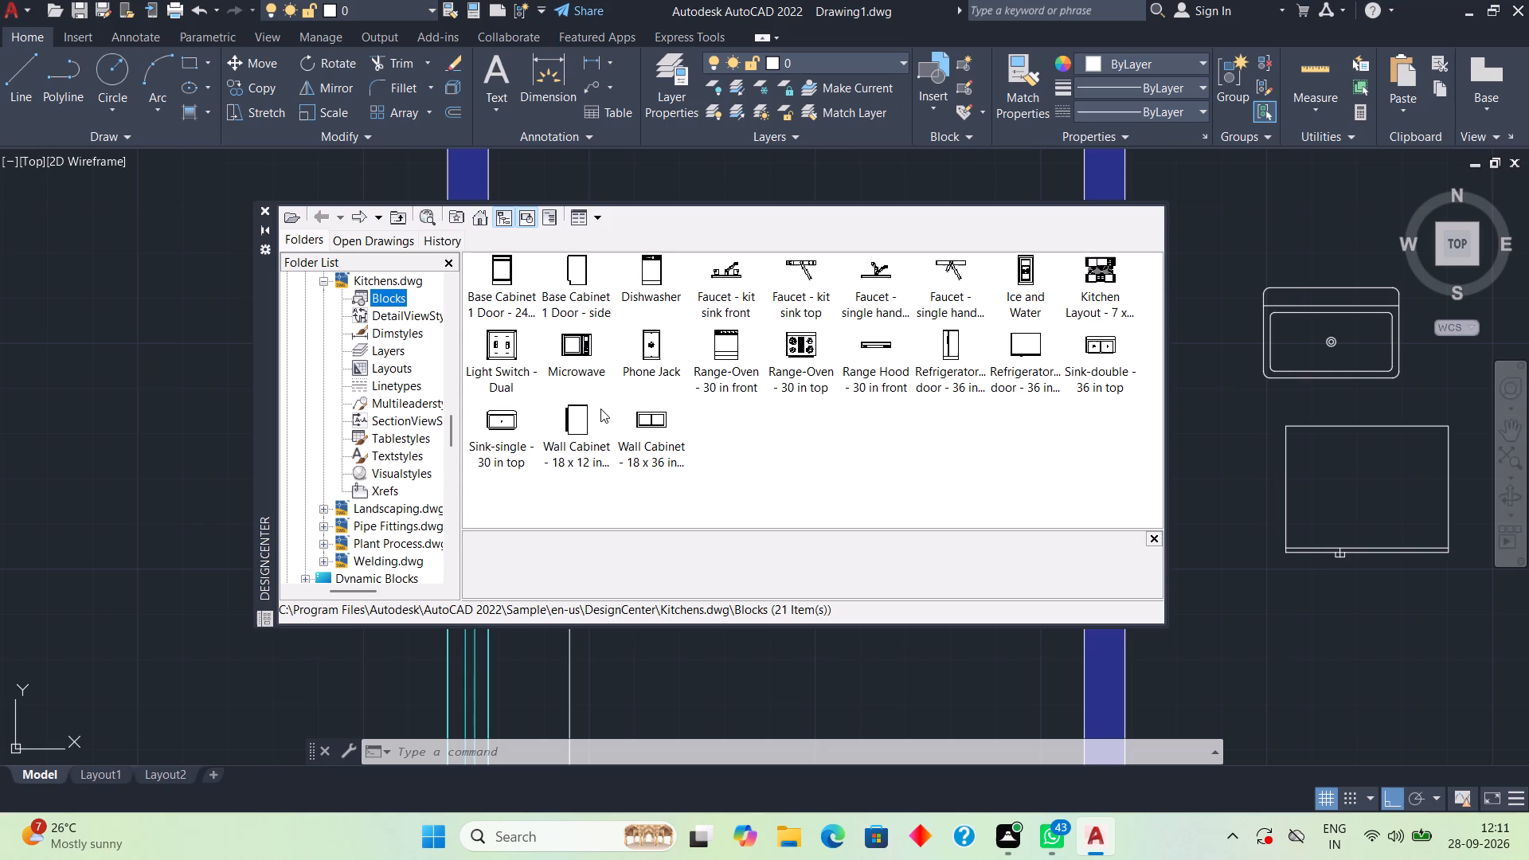
{"action": "scroll", "coordinate": [600, 408], "scroll_direction": "down", "scroll_amount": 1}
Examine the content categories of Pipe Fittings.dwg and Landscaping.dwg and the other sample drawings in the DesignCenter folder.
{"action": "left_click", "coordinate": [386, 518]}
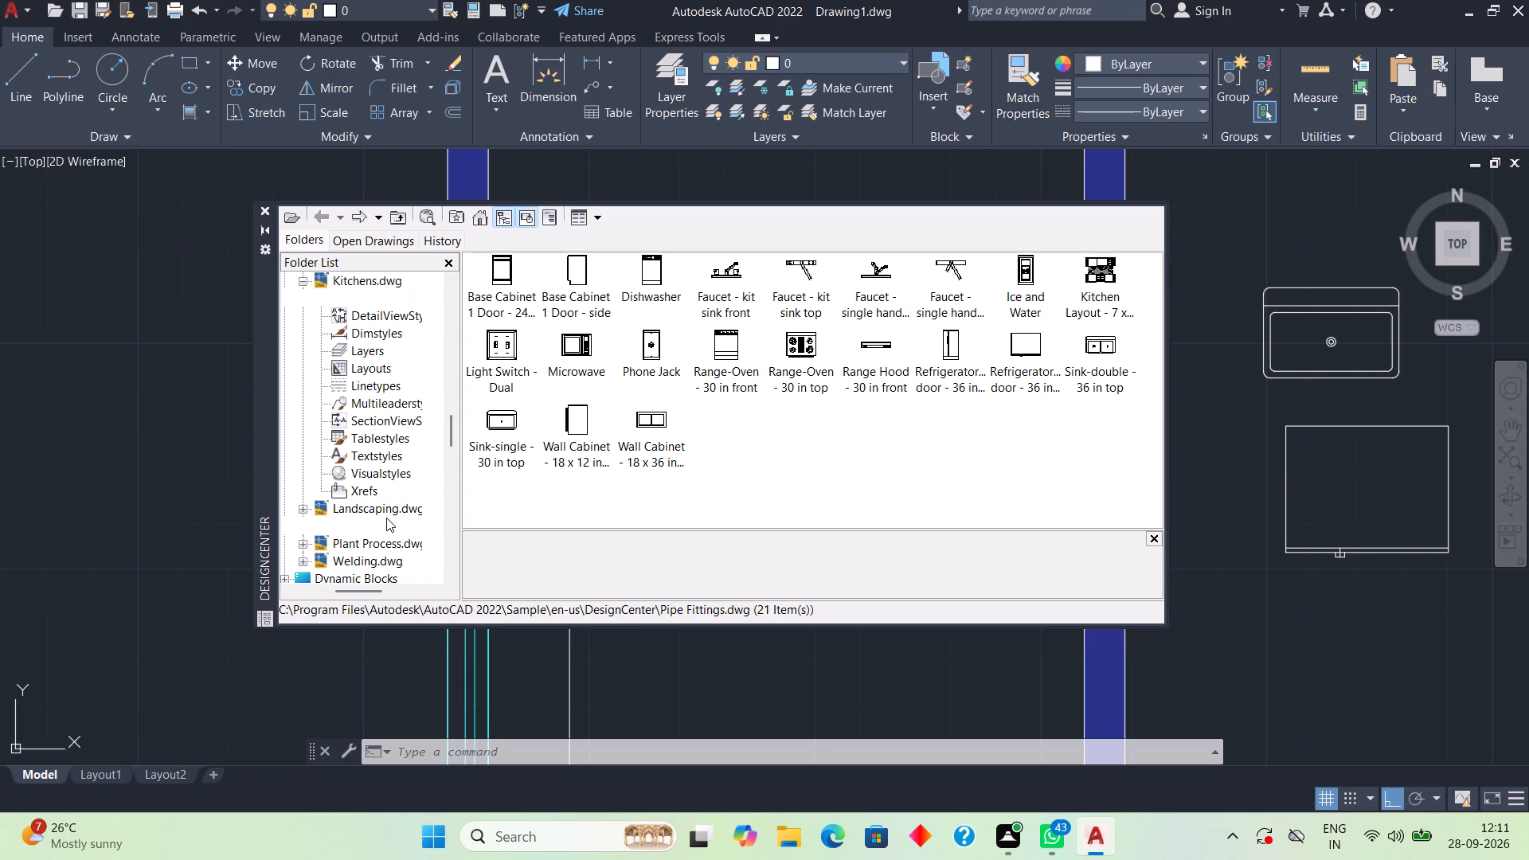
{"action": "left_click", "coordinate": [392, 503]}
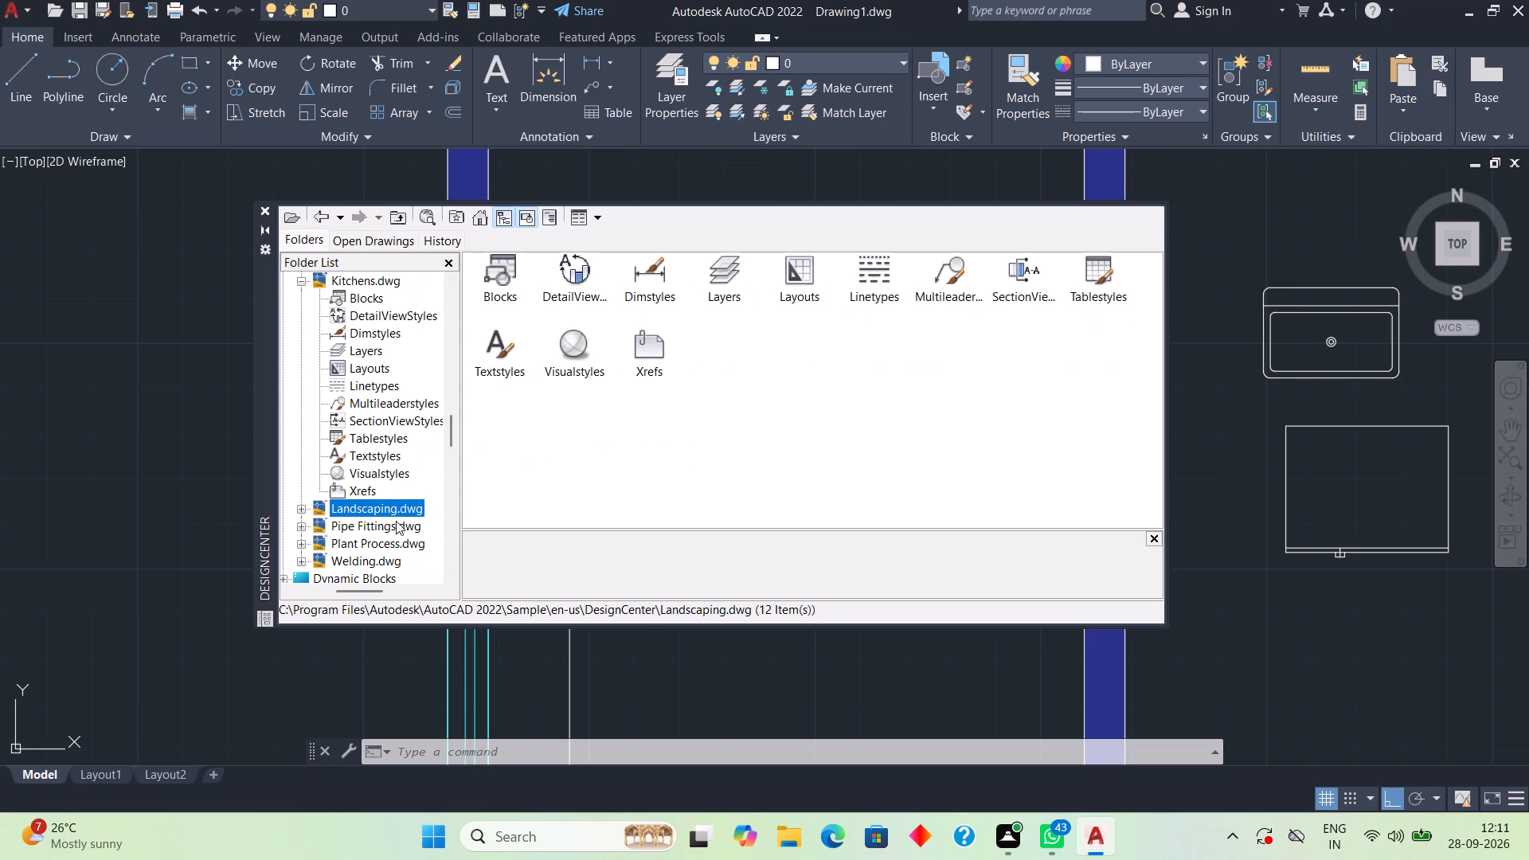
{"action": "scroll", "coordinate": [385, 540], "scroll_direction": "down", "scroll_amount": 4}
{"action": "scroll", "coordinate": [382, 522], "scroll_direction": "up", "scroll_amount": 7}
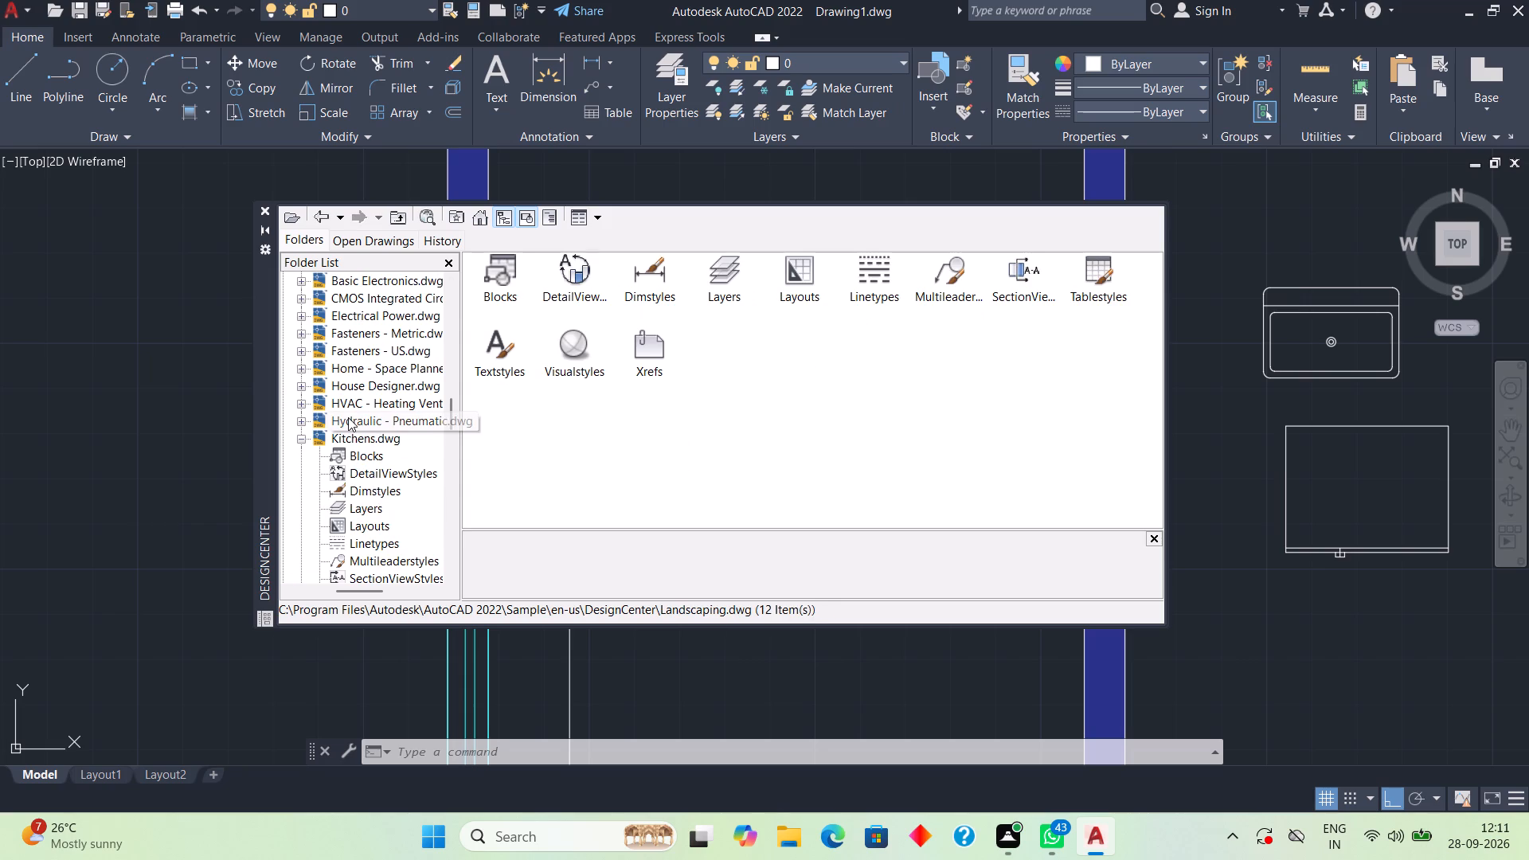
{"action": "scroll", "coordinate": [348, 417], "scroll_direction": "up", "scroll_amount": 2}
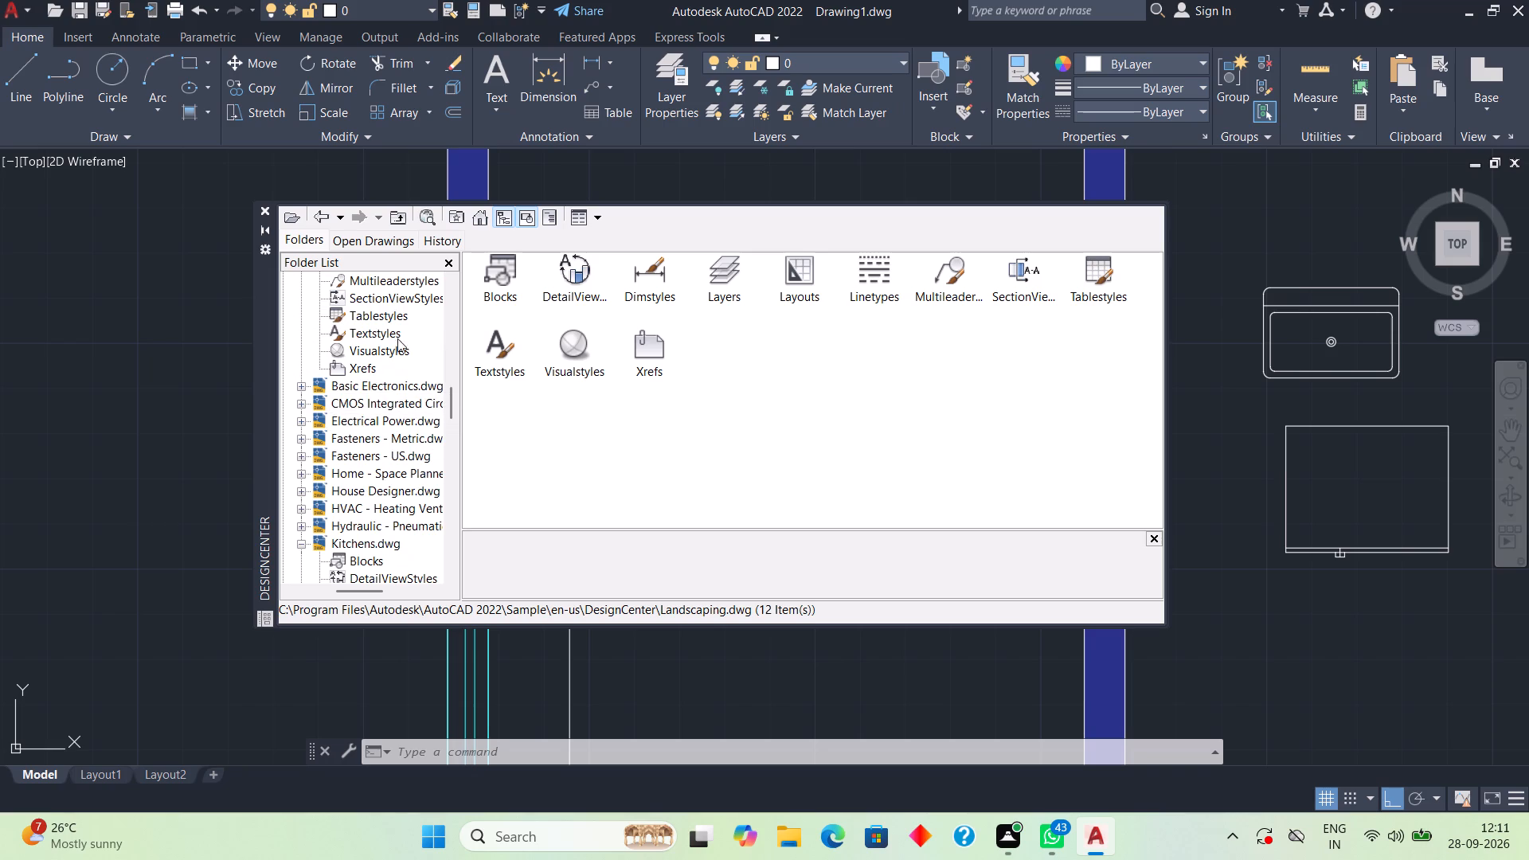
{"action": "scroll", "coordinate": [397, 334], "scroll_direction": "up", "scroll_amount": 5}
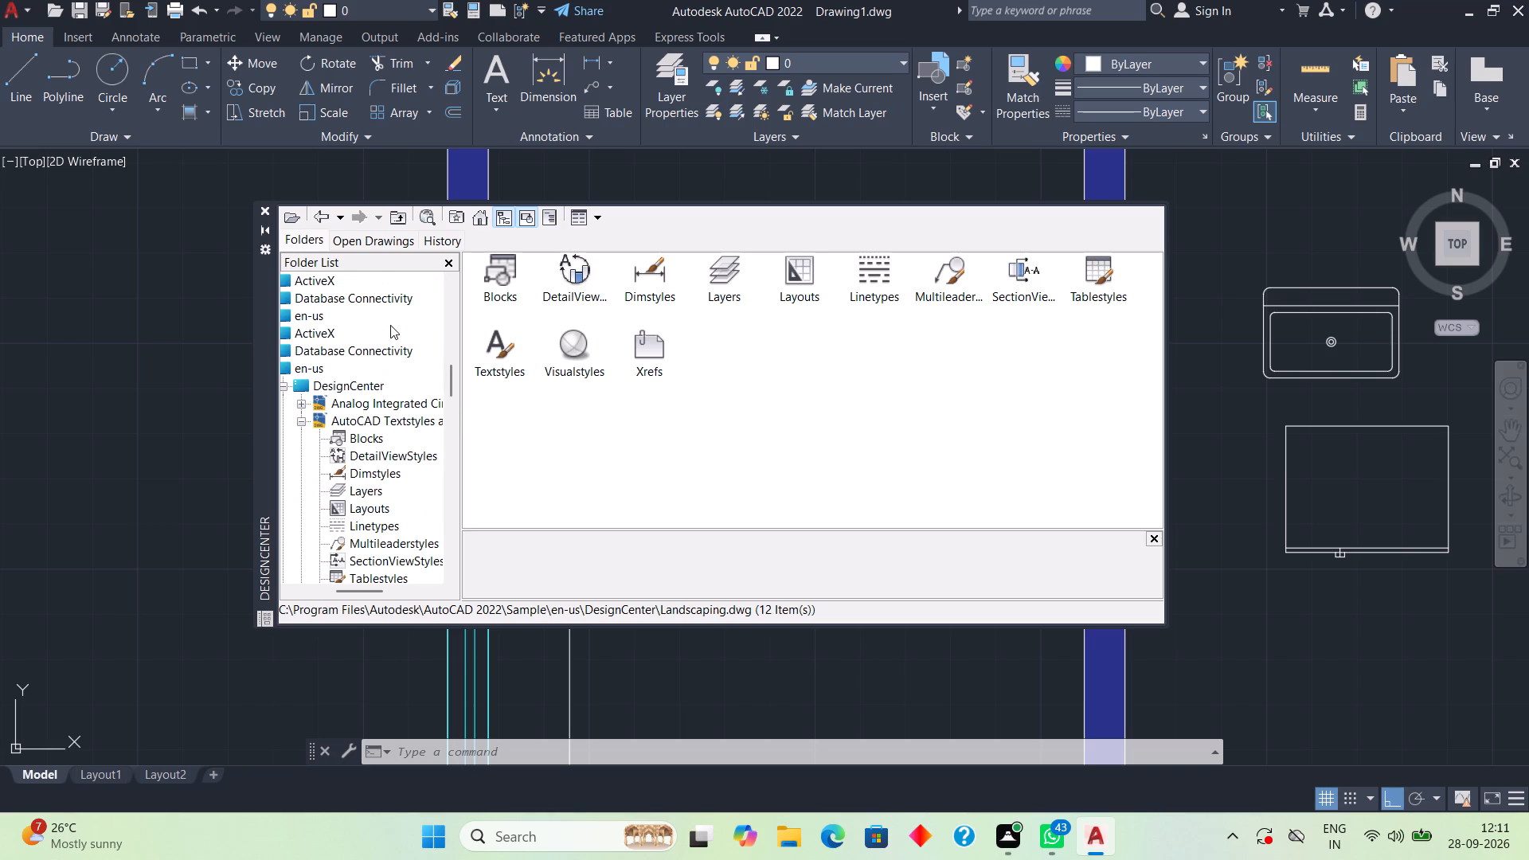
{"action": "scroll", "coordinate": [390, 325], "scroll_direction": "down", "scroll_amount": 2}
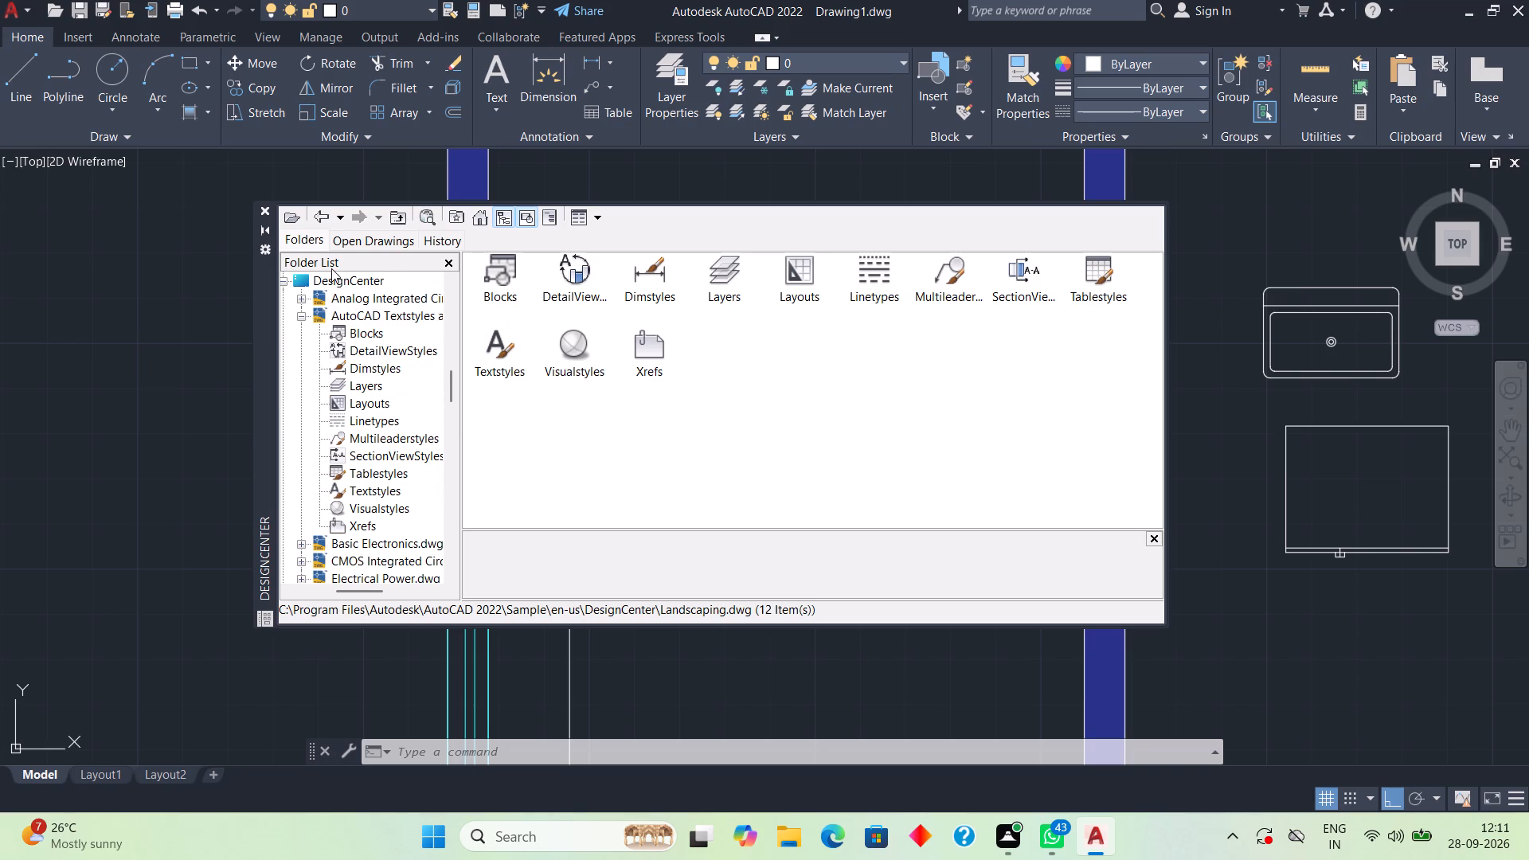
Go back to the blocks of Kitchens.dwg and examine the available range, refrigerator and sink blocks.
{"action": "left_click", "coordinate": [381, 217]}
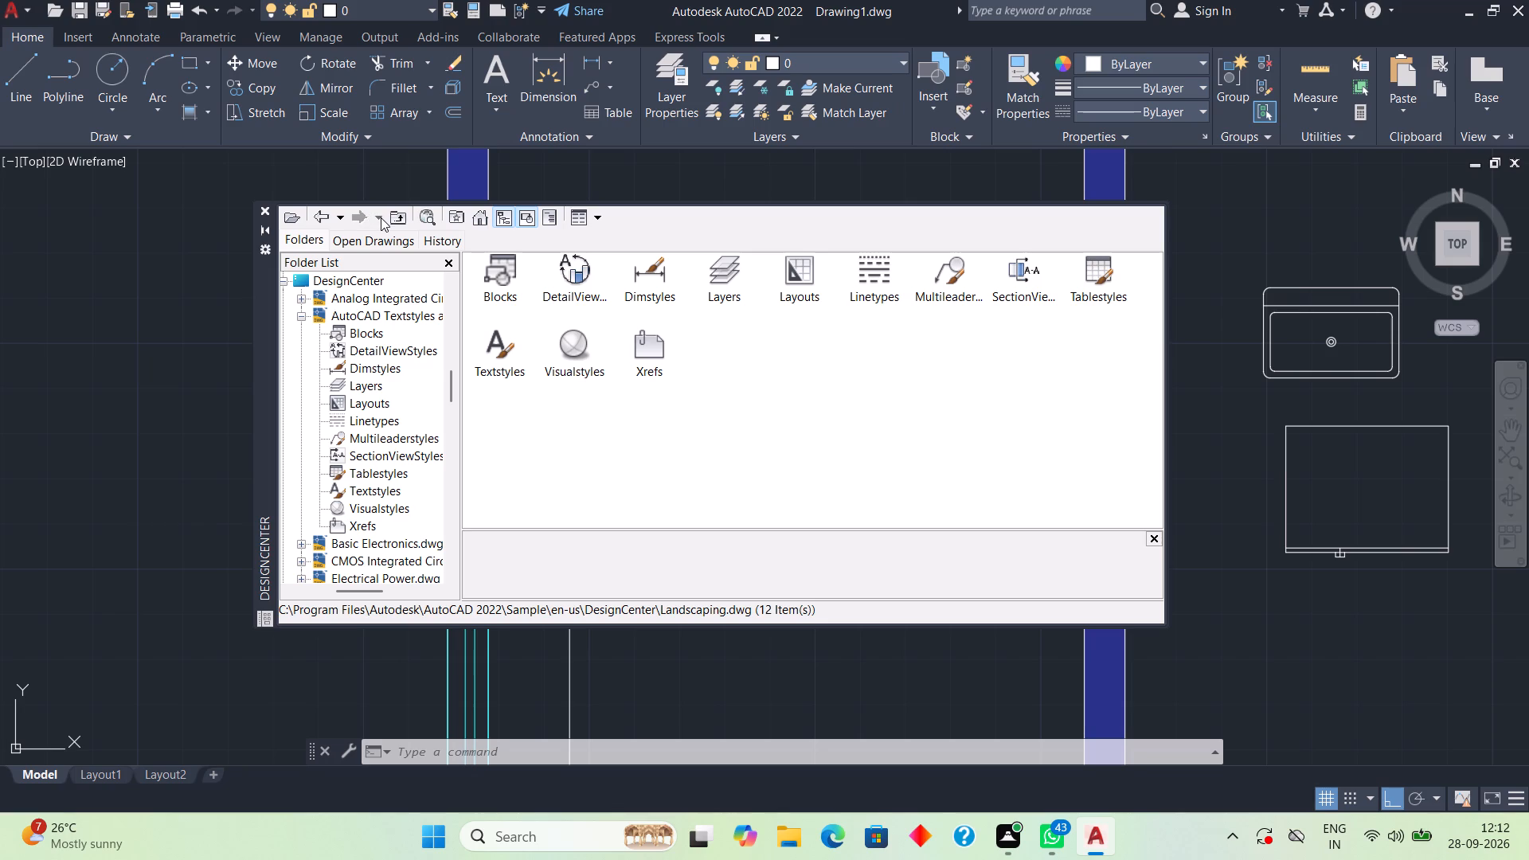
{"action": "left_click", "coordinate": [381, 217]}
{"action": "left_click", "coordinate": [311, 213]}
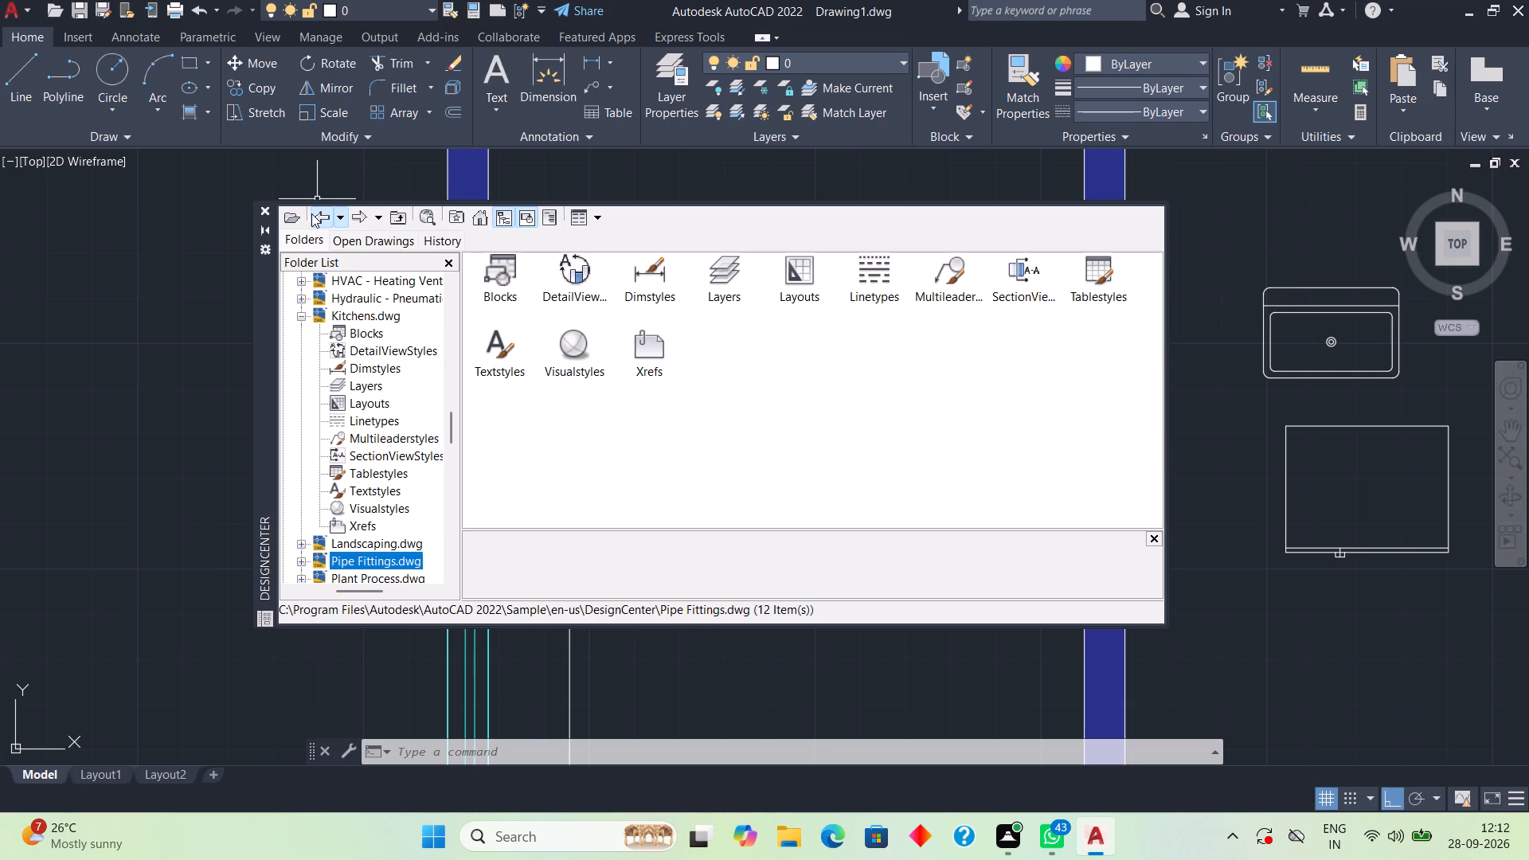
{"action": "left_click", "coordinate": [311, 213]}
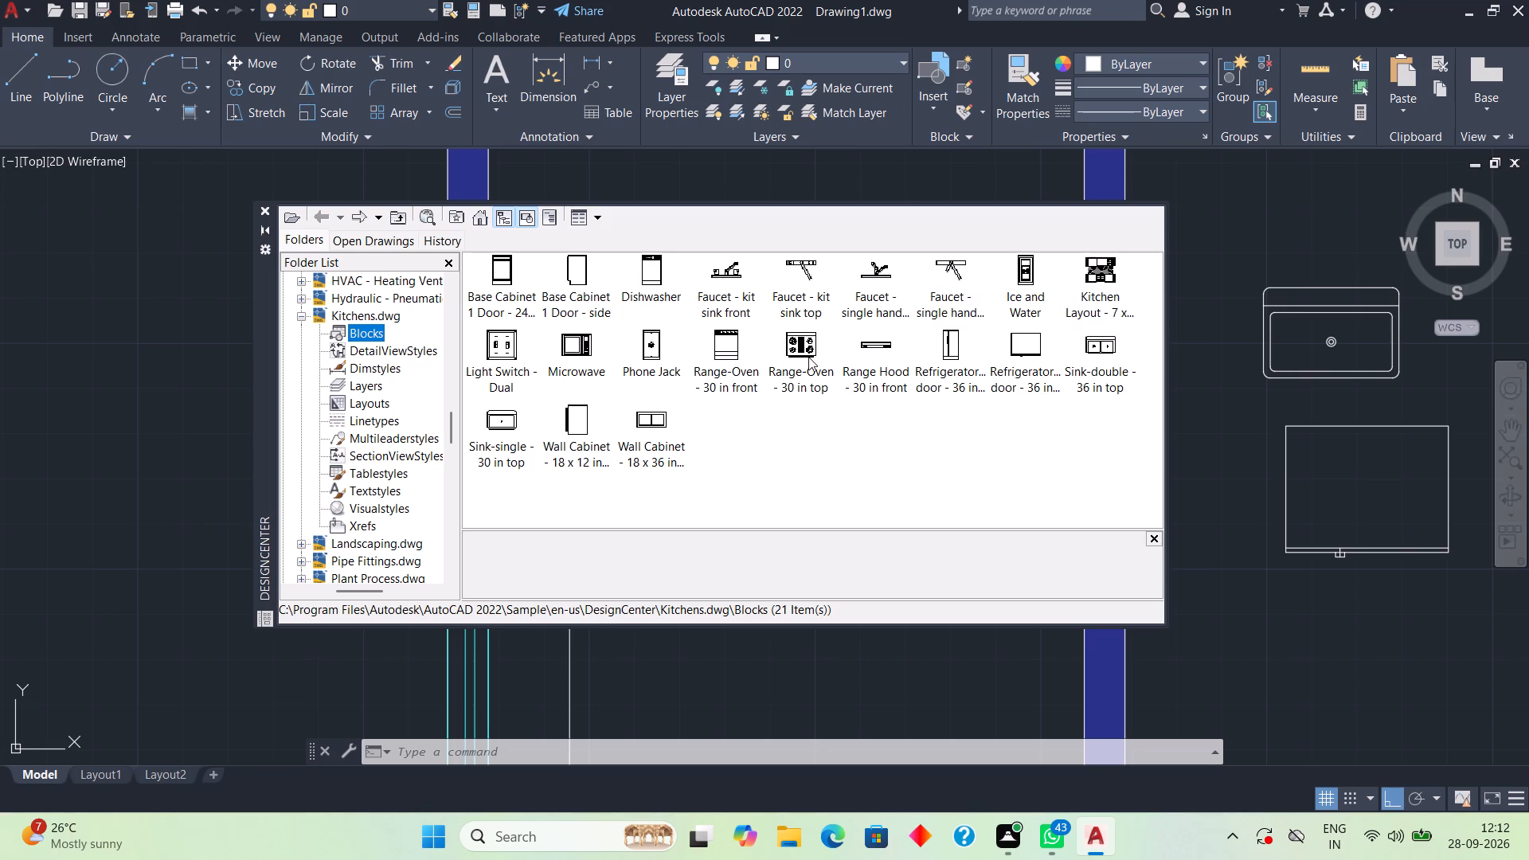
{"action": "scroll", "coordinate": [805, 384], "scroll_direction": "up", "scroll_amount": 4}
{"action": "scroll", "coordinate": [1077, 365], "scroll_direction": "up", "scroll_amount": 3}
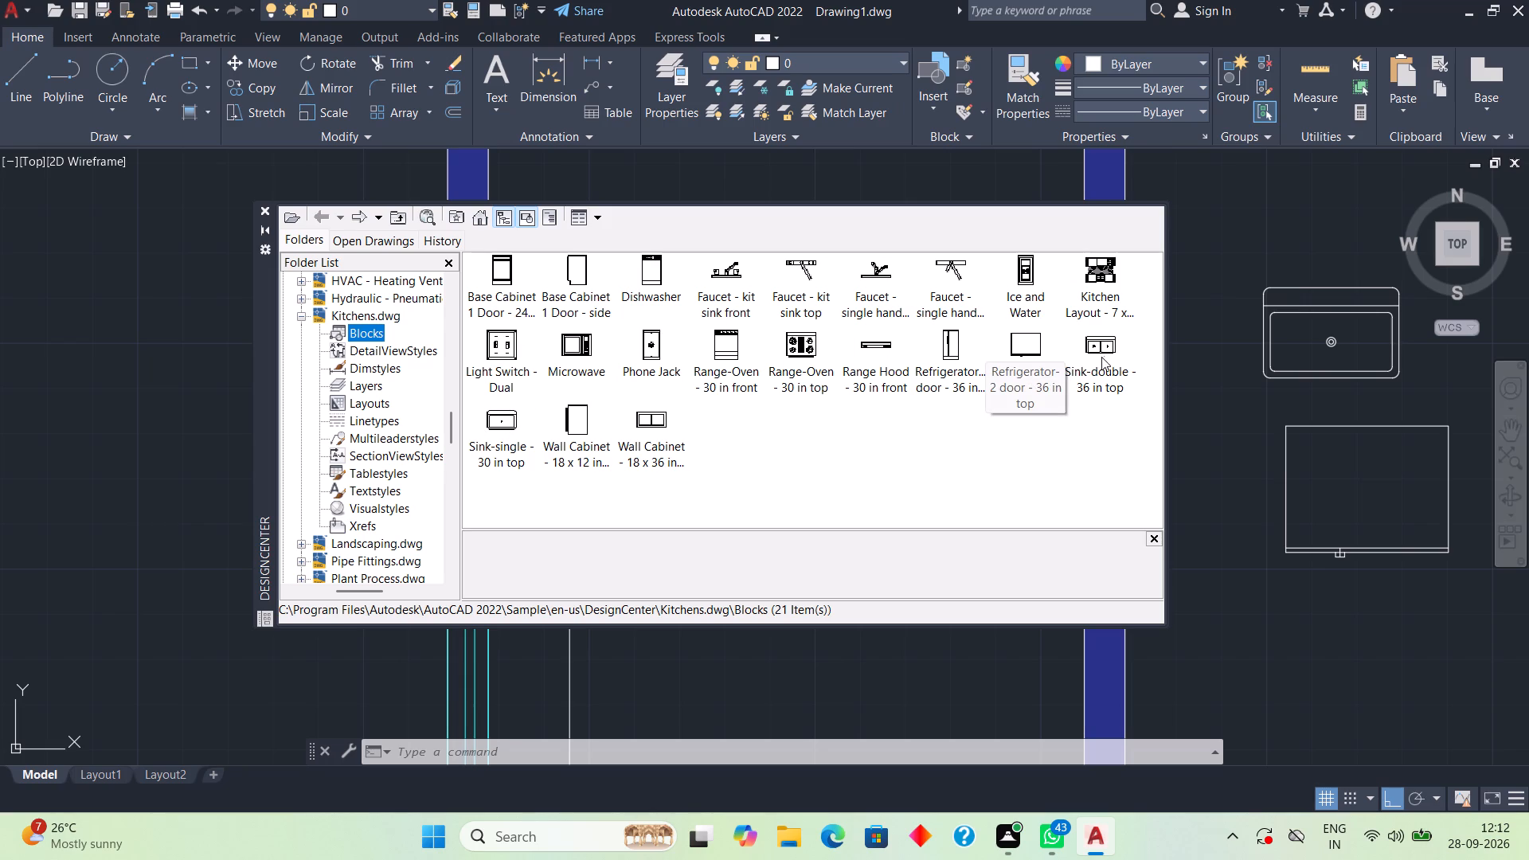
{"action": "scroll", "coordinate": [1109, 369], "scroll_direction": "up", "scroll_amount": 3}
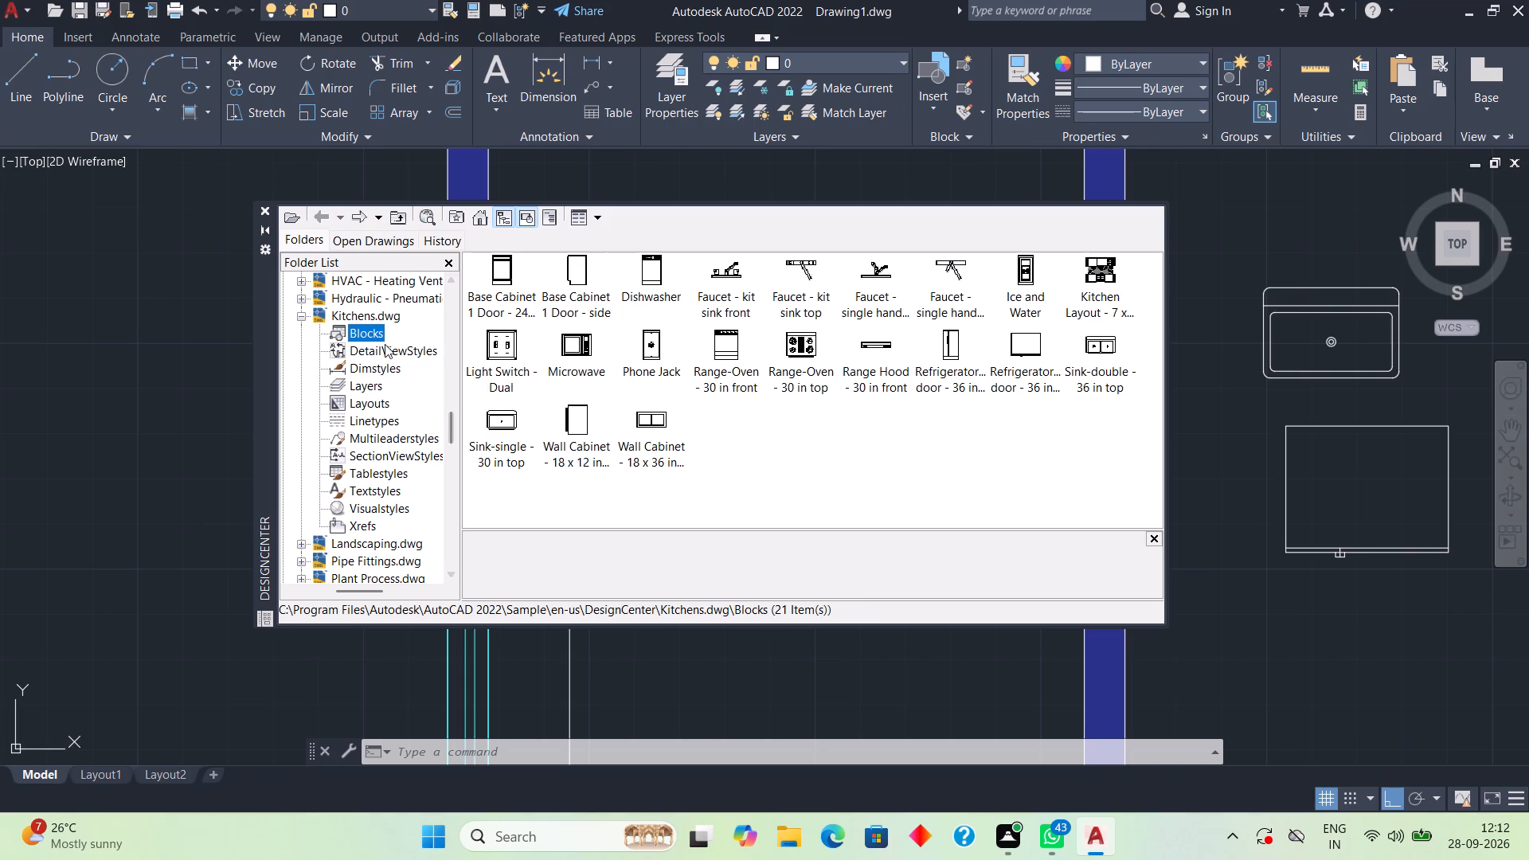
Add the Imperial24 detail view style from Kitchens.dwg to the current drawing.
{"action": "left_click", "coordinate": [385, 344]}
{"action": "double_click", "coordinate": [511, 272]}
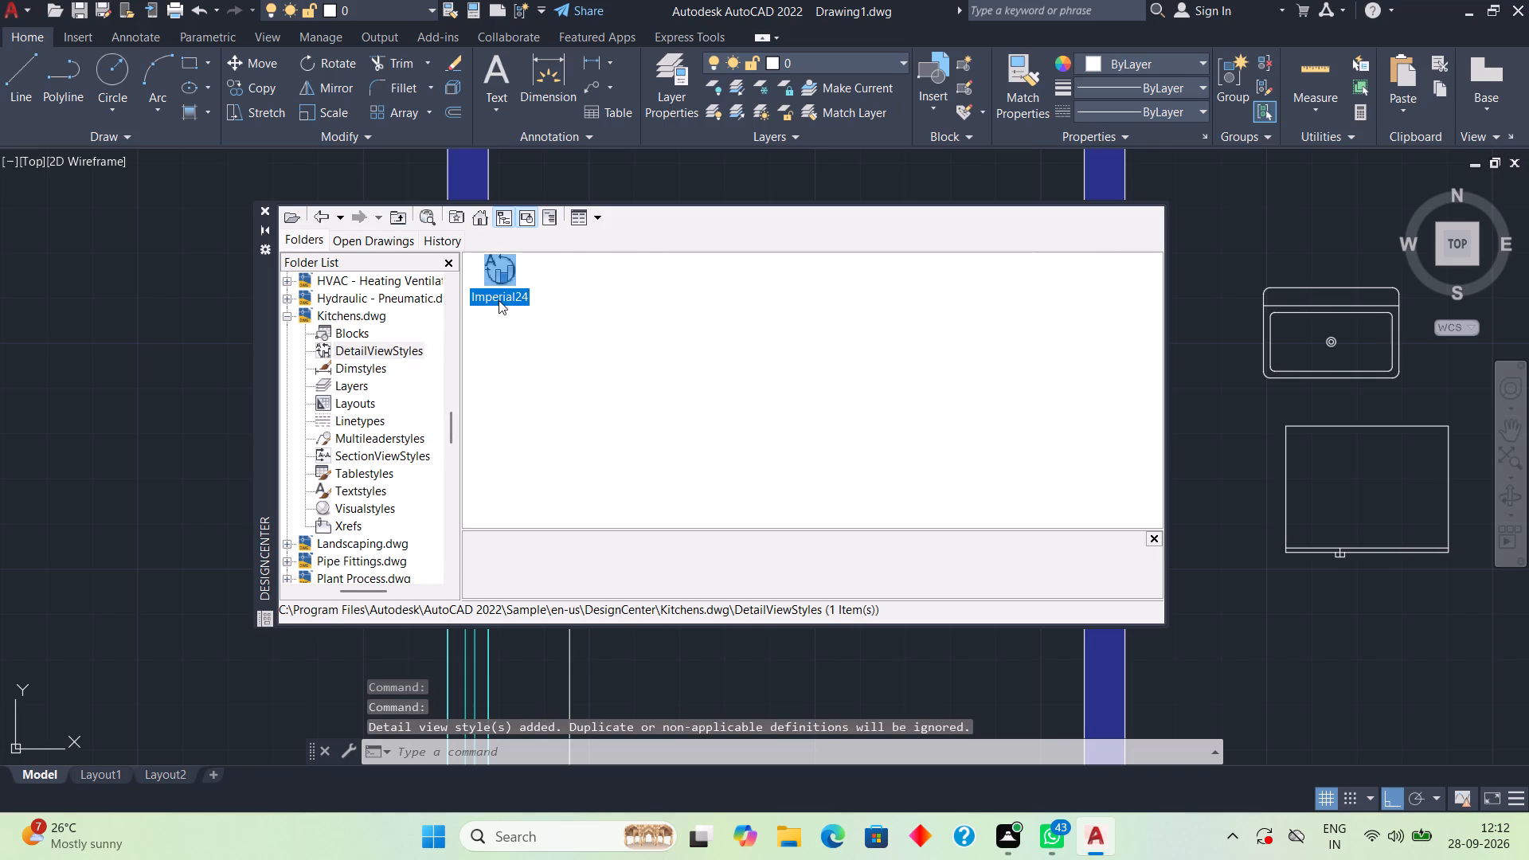
Examine the linetypes of Kitchens.dwg, the detail view styles of Fasteners - US.dwg and the folders above them.
{"action": "left_click", "coordinate": [348, 385]}
{"action": "left_click_drag", "start_coordinate": [351, 418], "coordinate": [356, 471]}
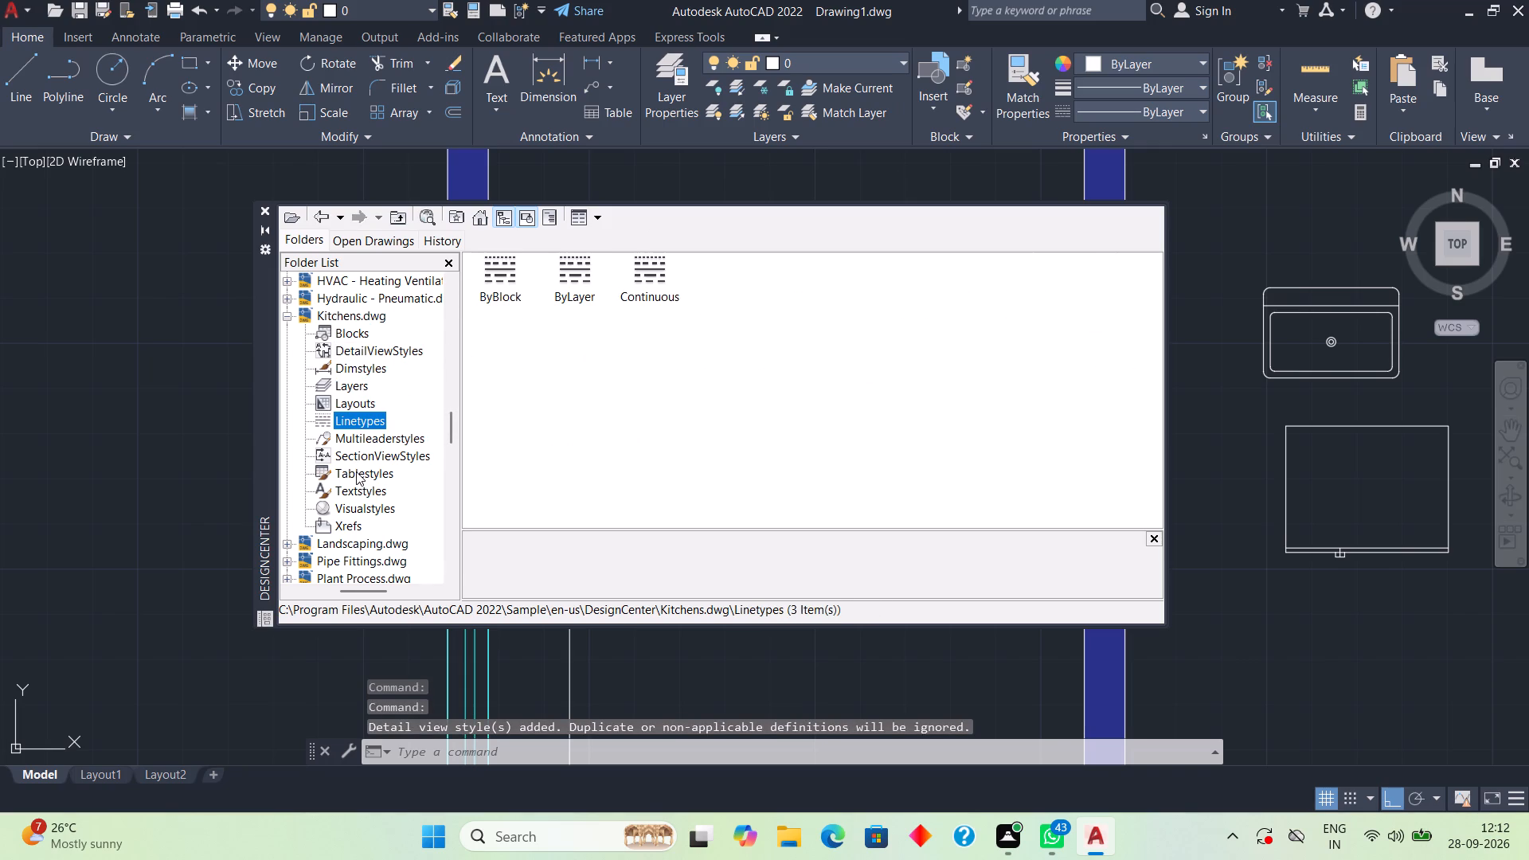
{"action": "scroll", "coordinate": [355, 487], "scroll_direction": "down", "scroll_amount": 2}
{"action": "scroll", "coordinate": [355, 487], "scroll_direction": "up", "scroll_amount": 2}
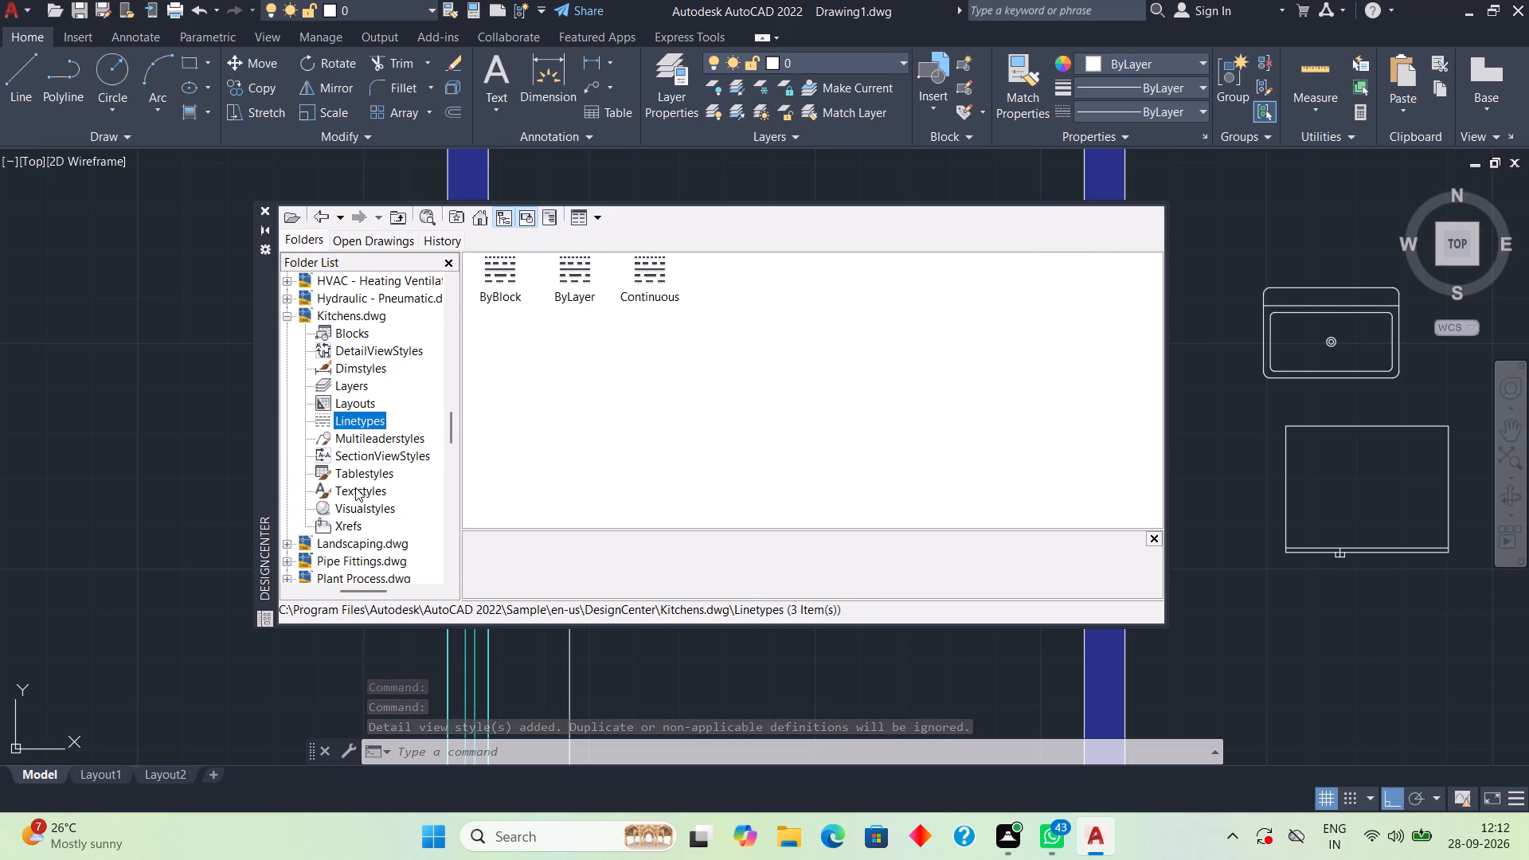
{"action": "scroll", "coordinate": [355, 487], "scroll_direction": "up", "scroll_amount": 1}
{"action": "scroll", "coordinate": [362, 400], "scroll_direction": "up", "scroll_amount": 2}
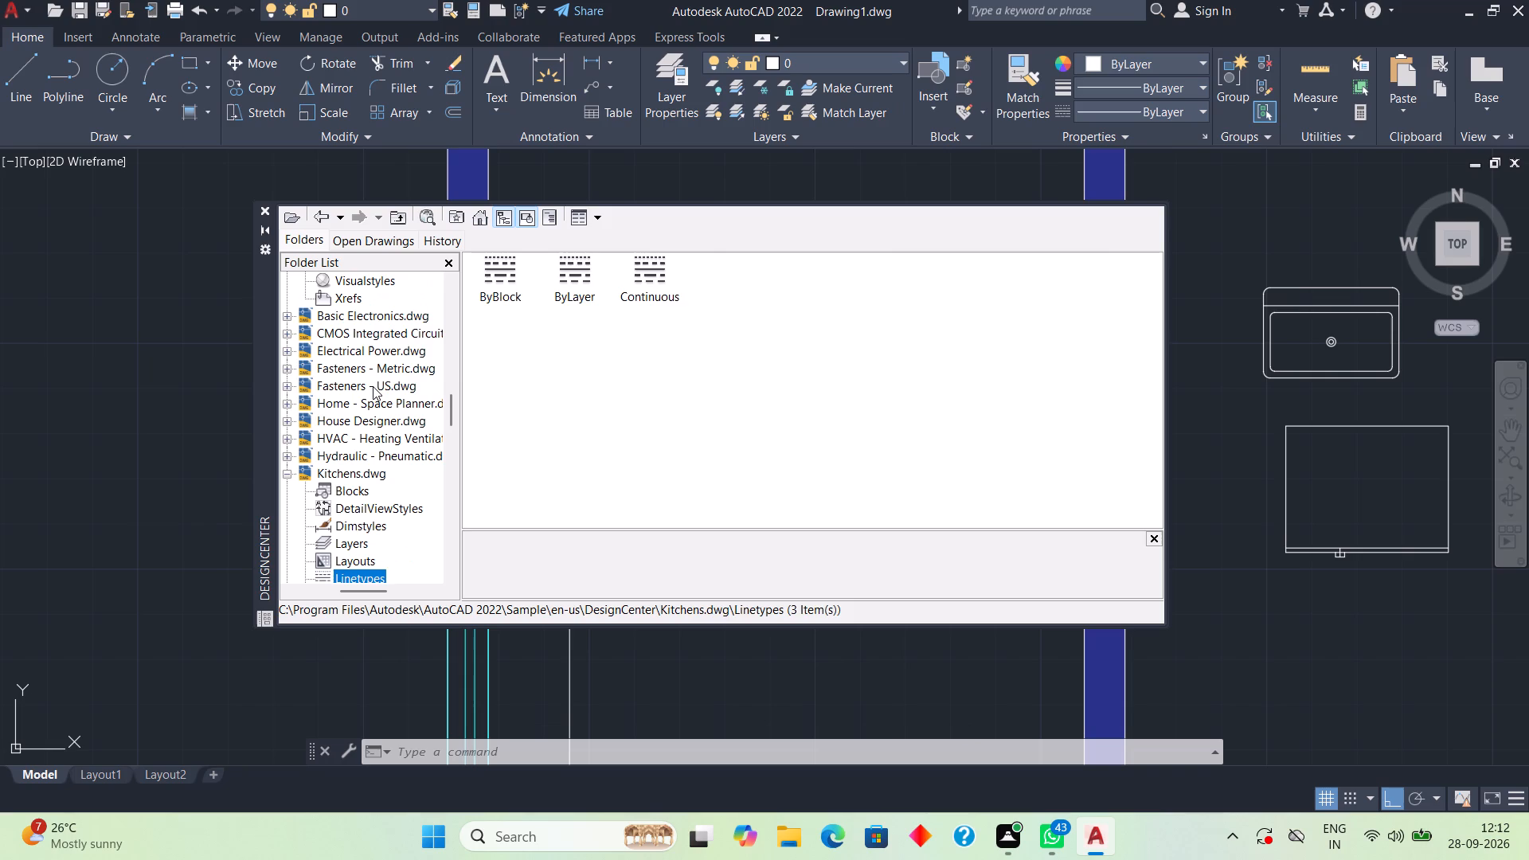
{"action": "double_click", "coordinate": [373, 385]}
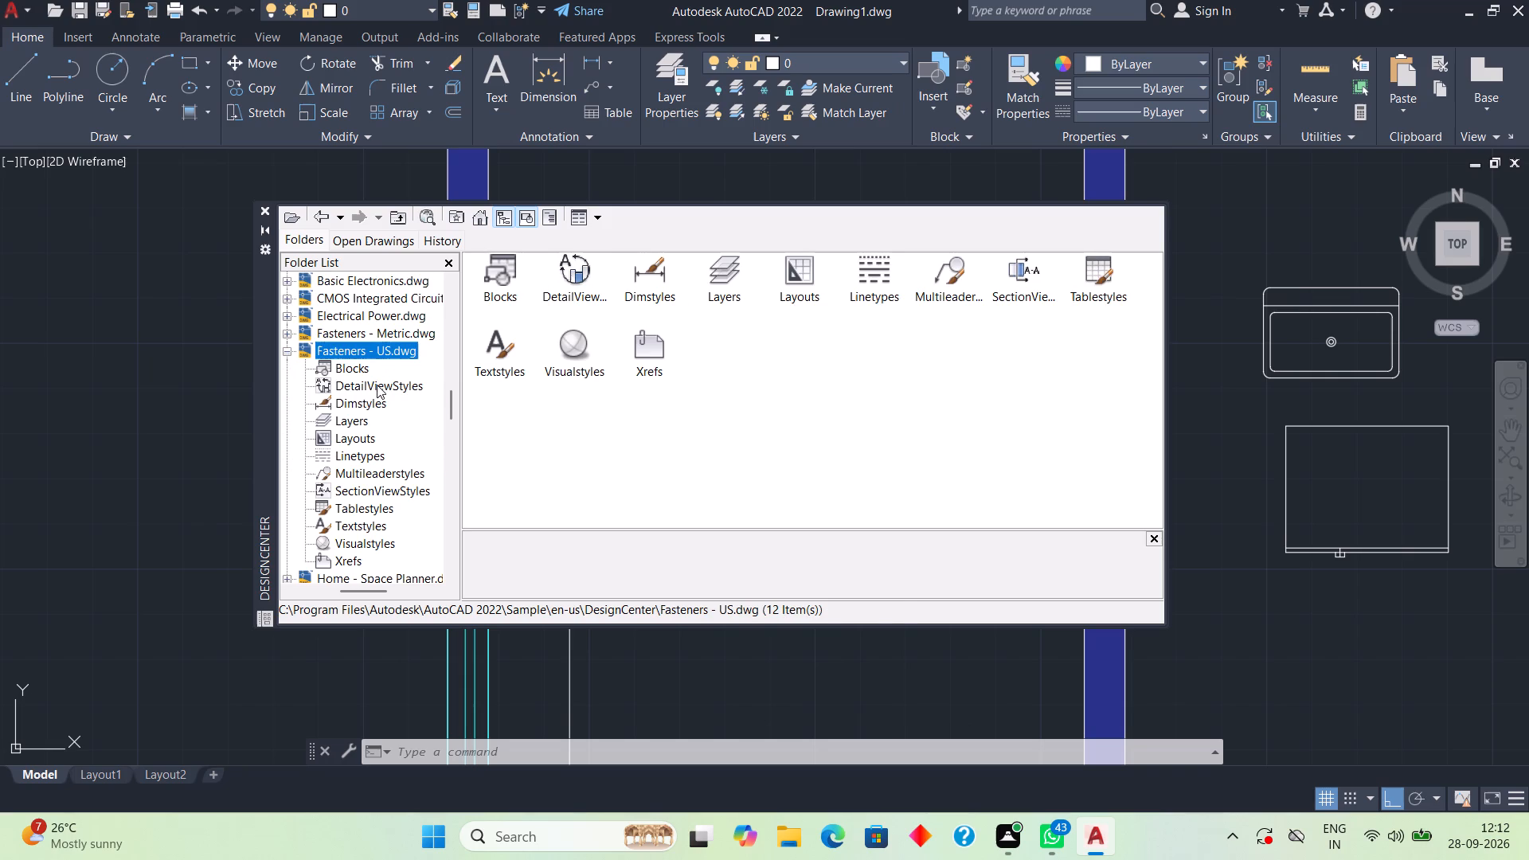
{"action": "double_click", "coordinate": [377, 385]}
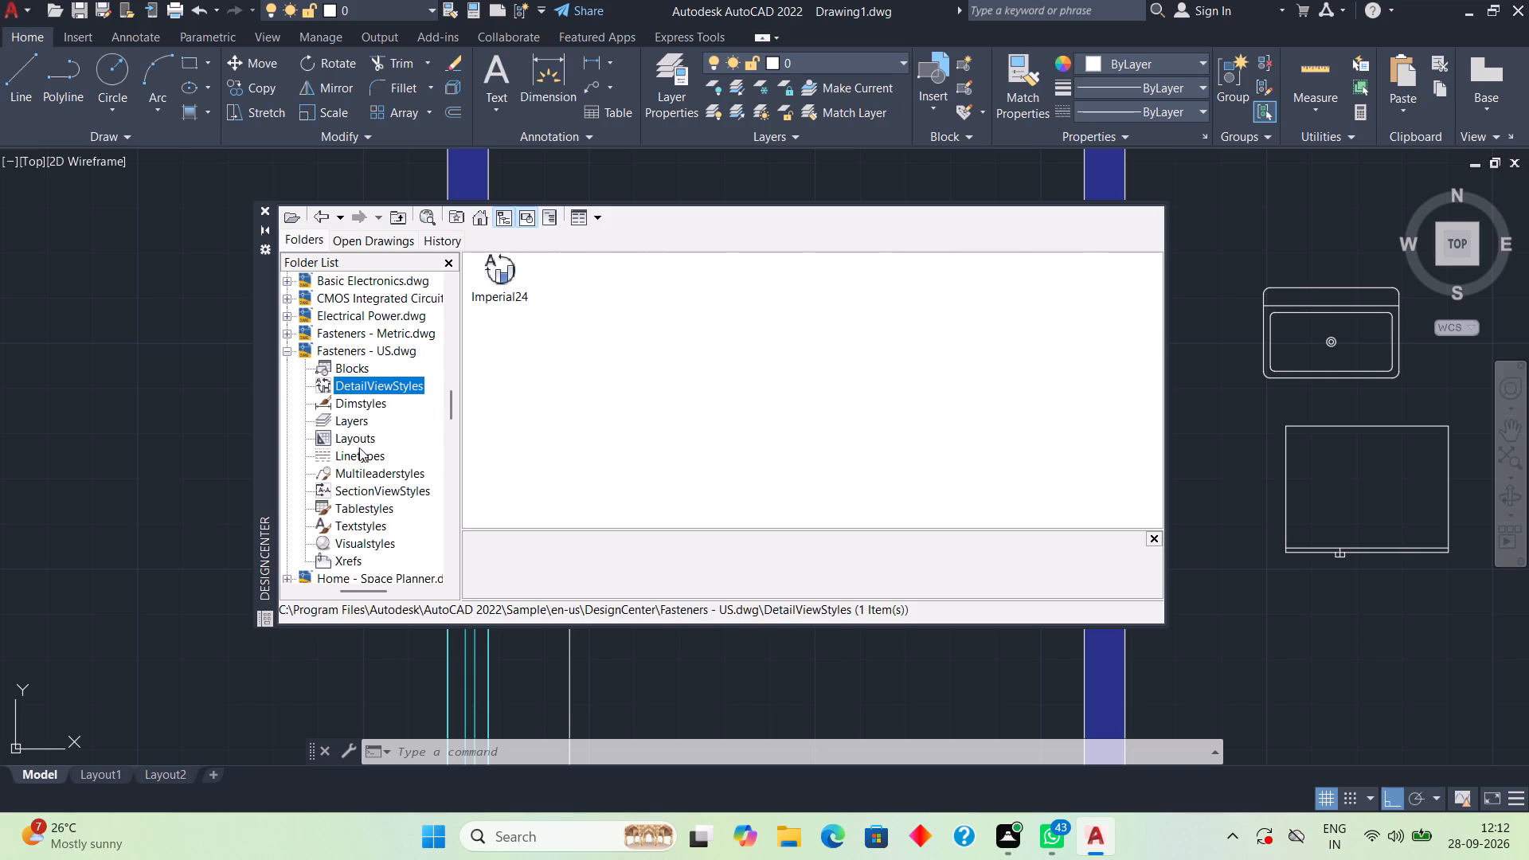
{"action": "scroll", "coordinate": [369, 326], "scroll_direction": "up", "scroll_amount": 4}
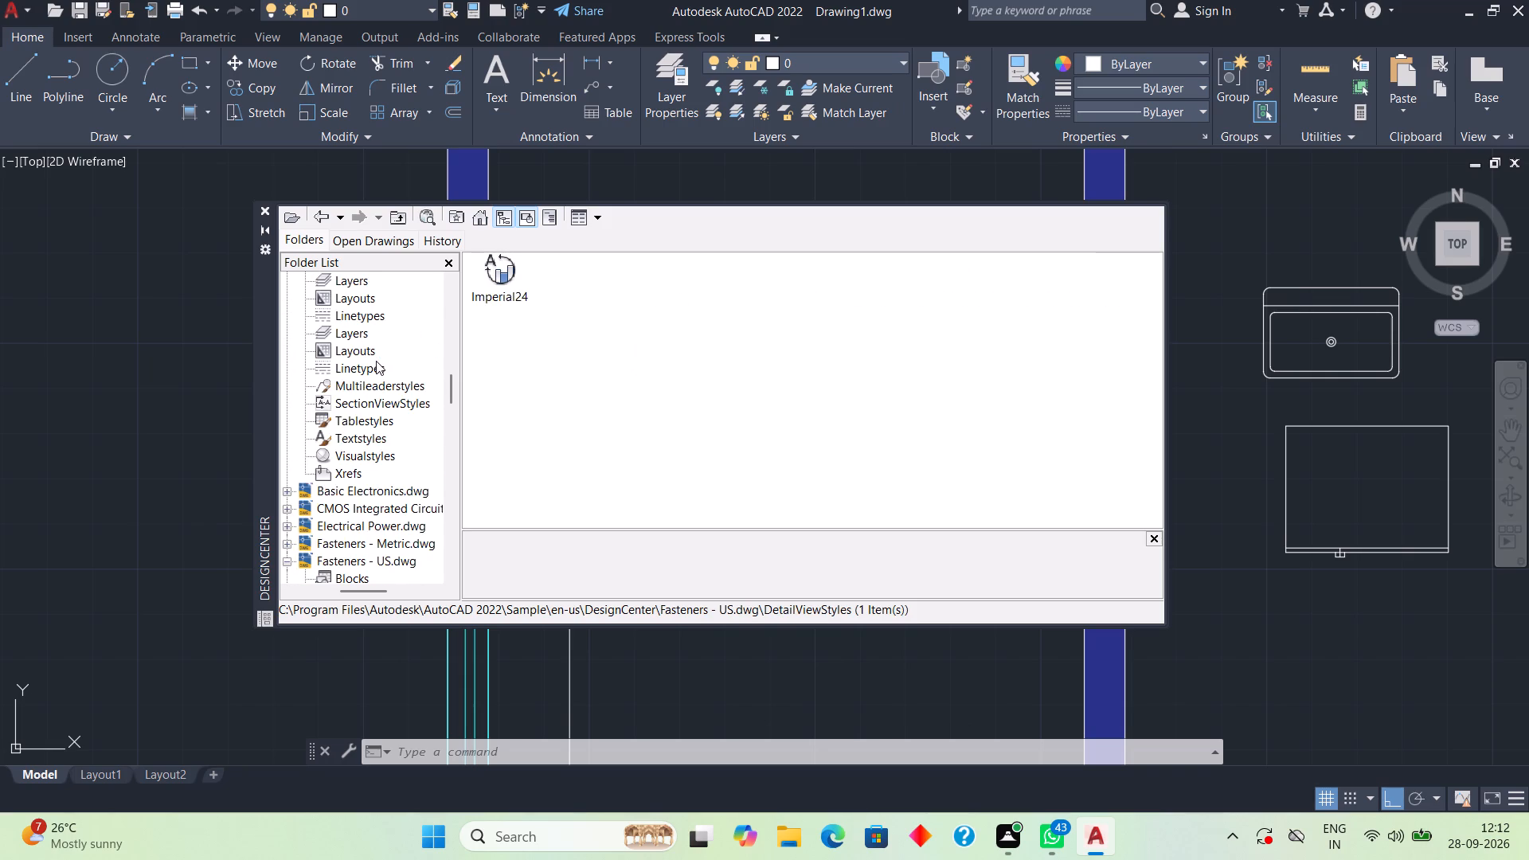
{"action": "scroll", "coordinate": [376, 361], "scroll_direction": "up", "scroll_amount": 3}
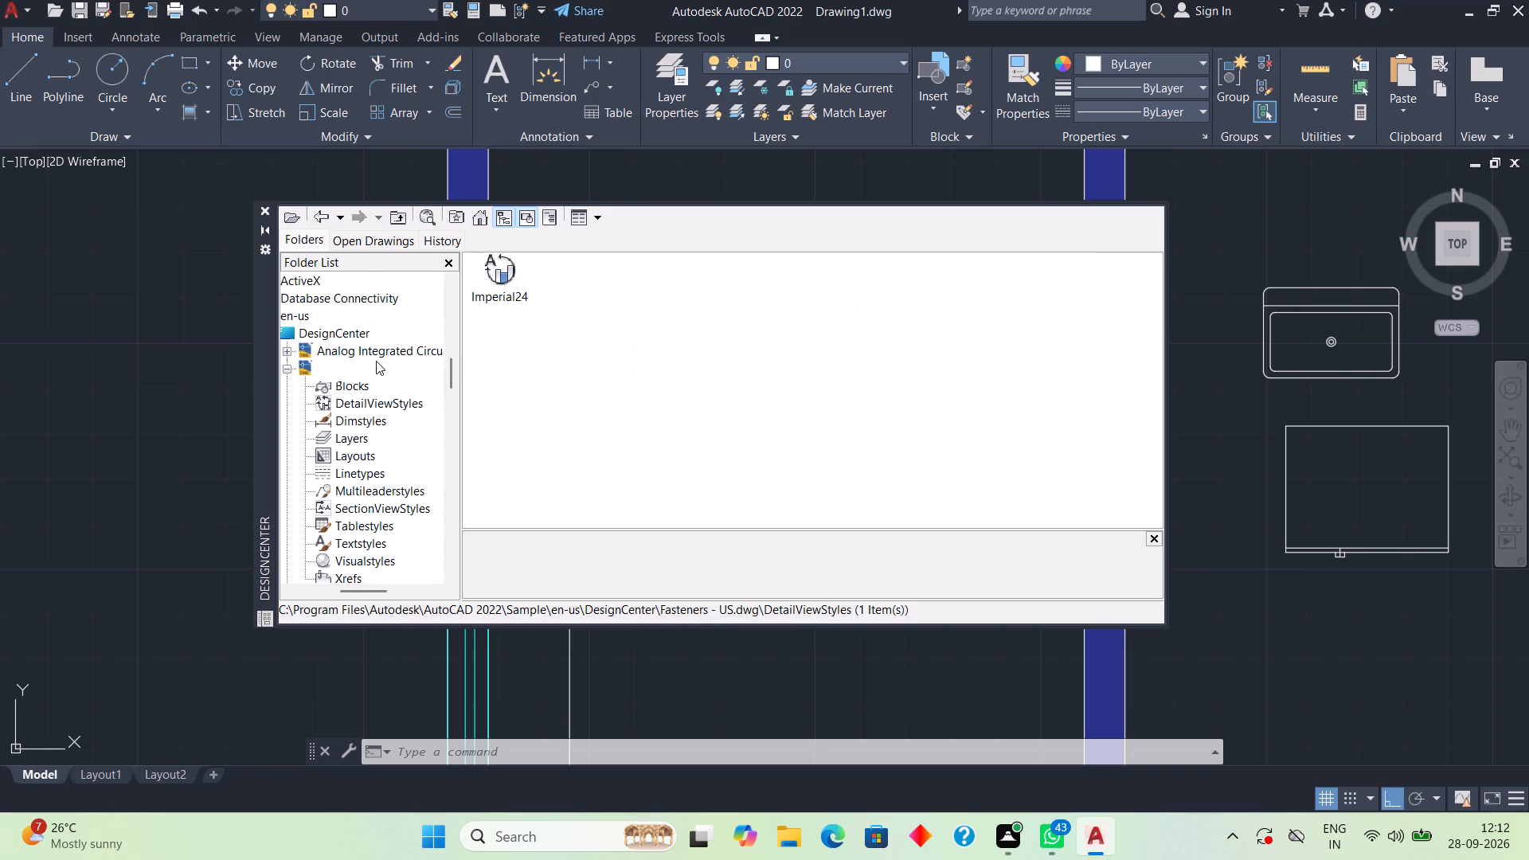
{"action": "scroll", "coordinate": [376, 361], "scroll_direction": "up", "scroll_amount": 8}
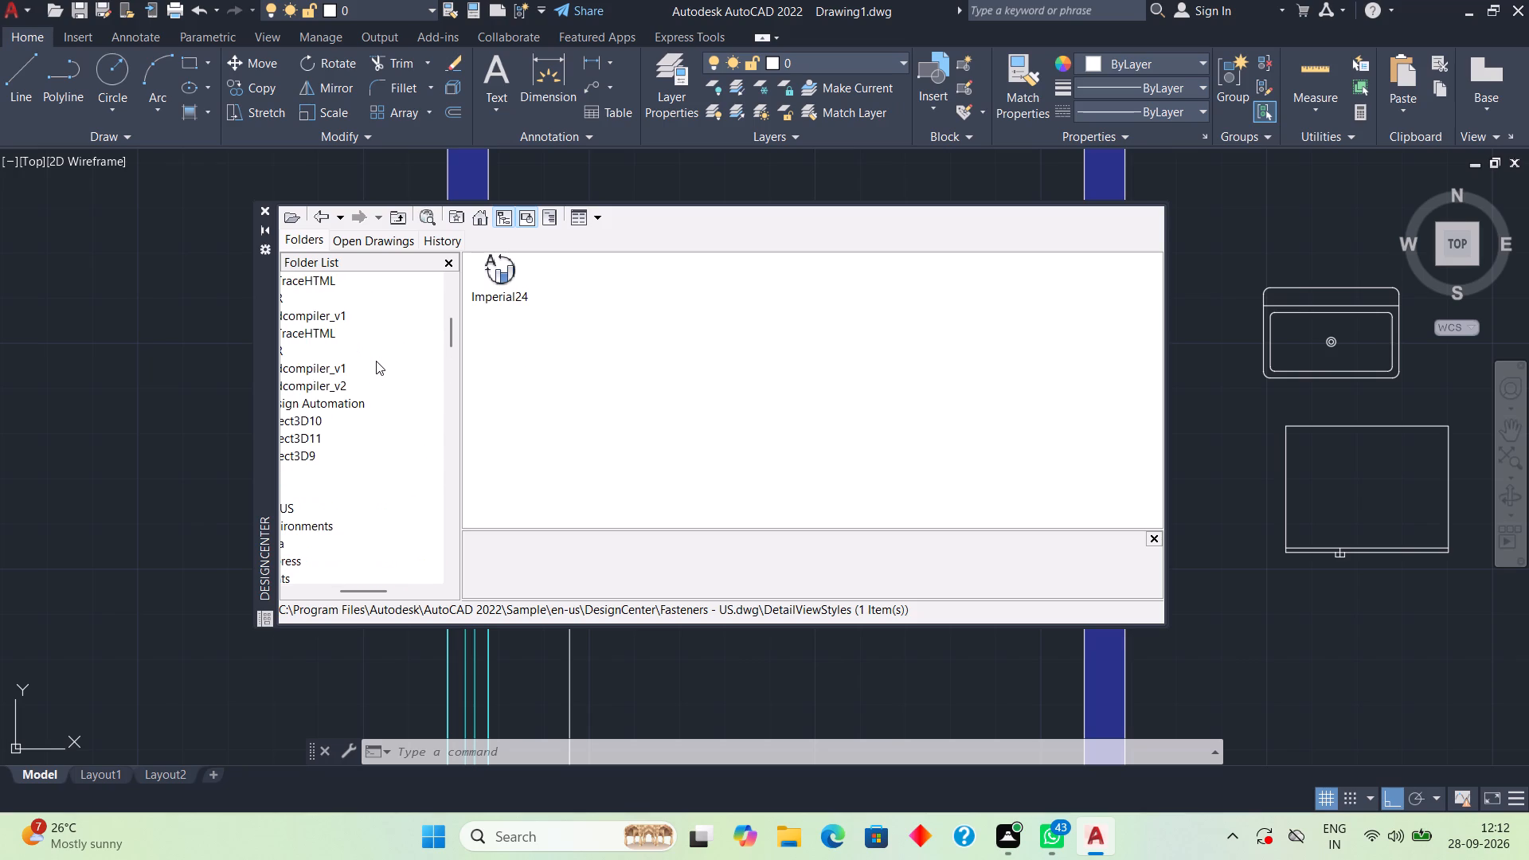
{"action": "scroll", "coordinate": [376, 361], "scroll_direction": "up", "scroll_amount": 12}
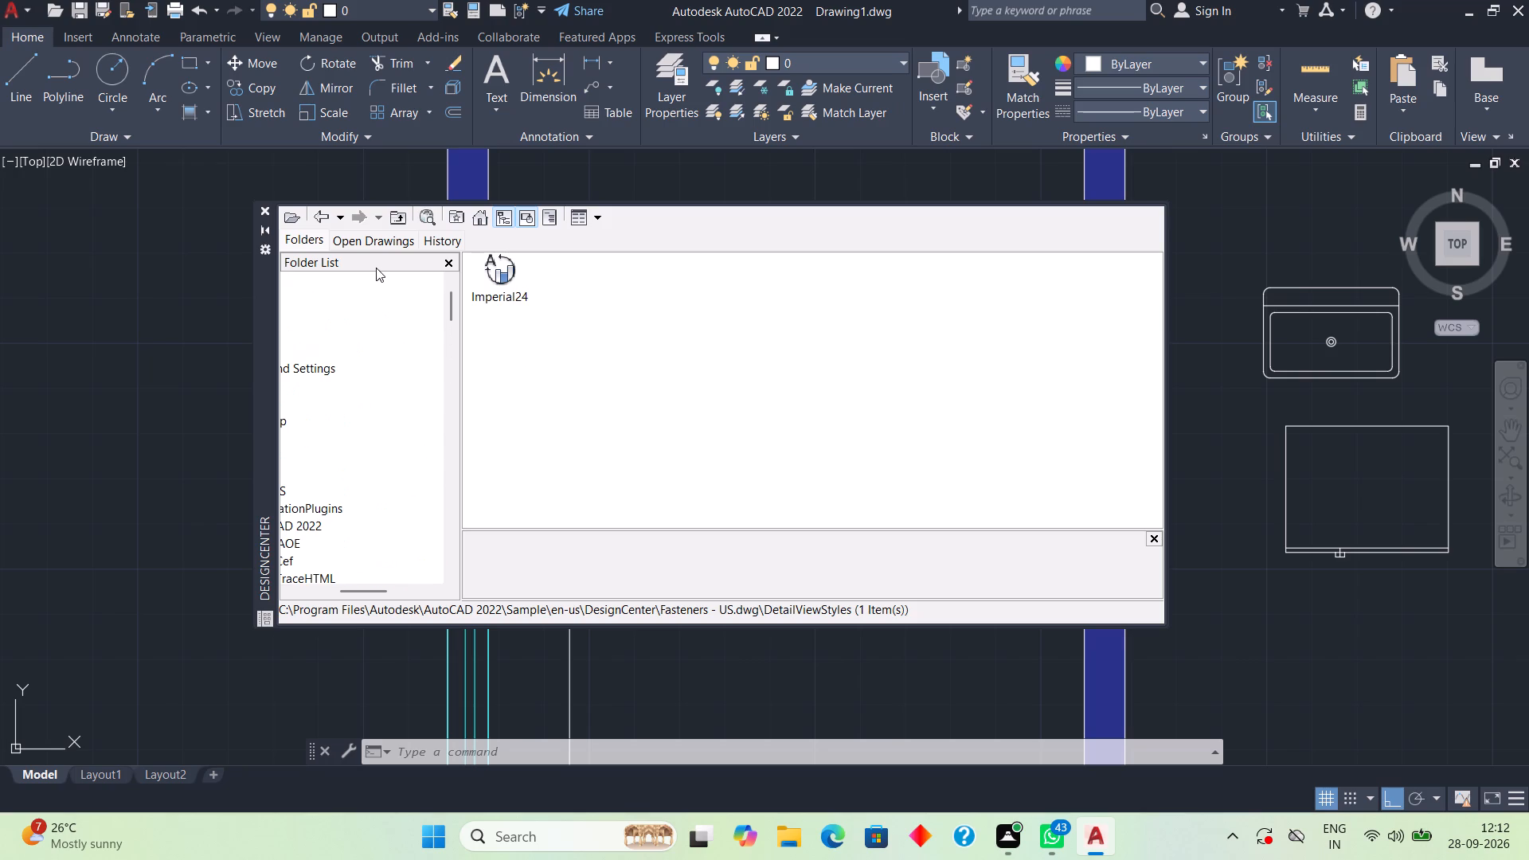
Display the content categories of the open drawing Drawing1.dwg in DesignCenter.
{"action": "left_click", "coordinate": [374, 257]}
{"action": "left_click", "coordinate": [366, 241]}
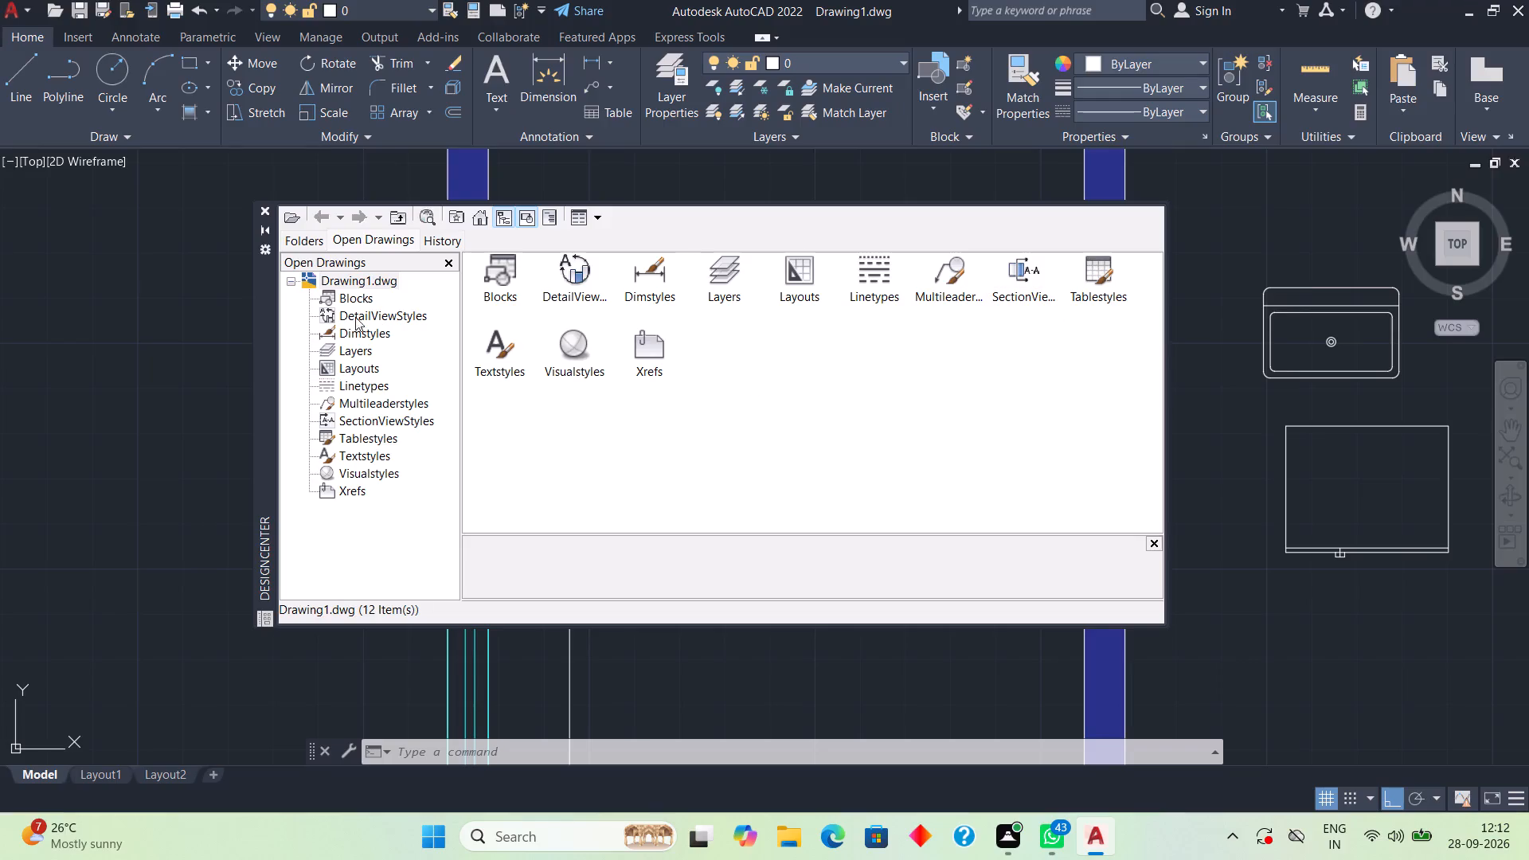
Examine the blocks, detail view styles and dimension styles of Drawing1.dwg and the DesignCenter history of accessed drawings.
{"action": "left_click", "coordinate": [346, 295]}
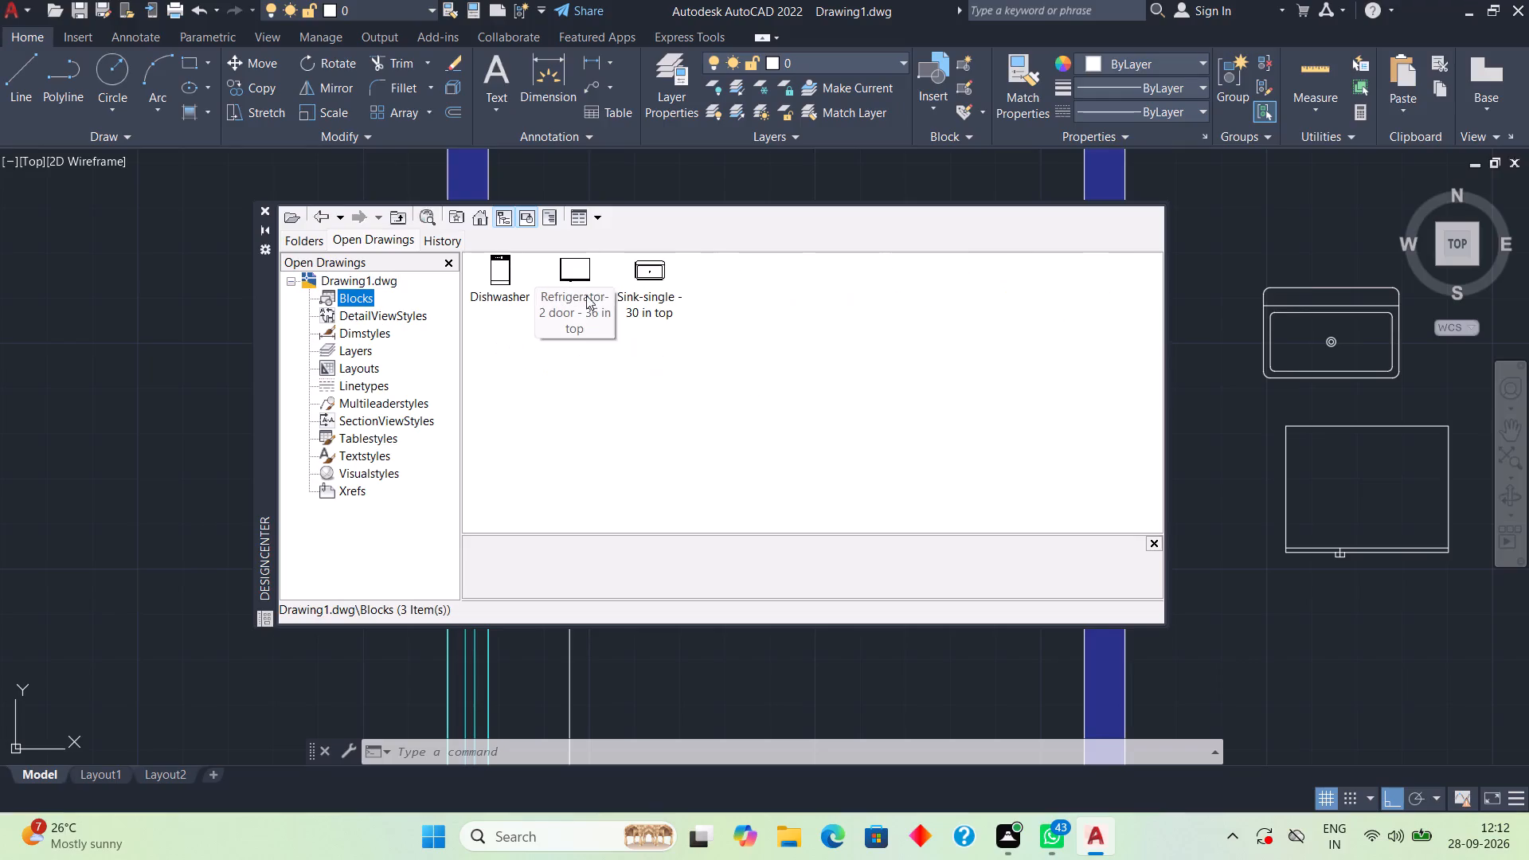
{"action": "left_click", "coordinate": [377, 312]}
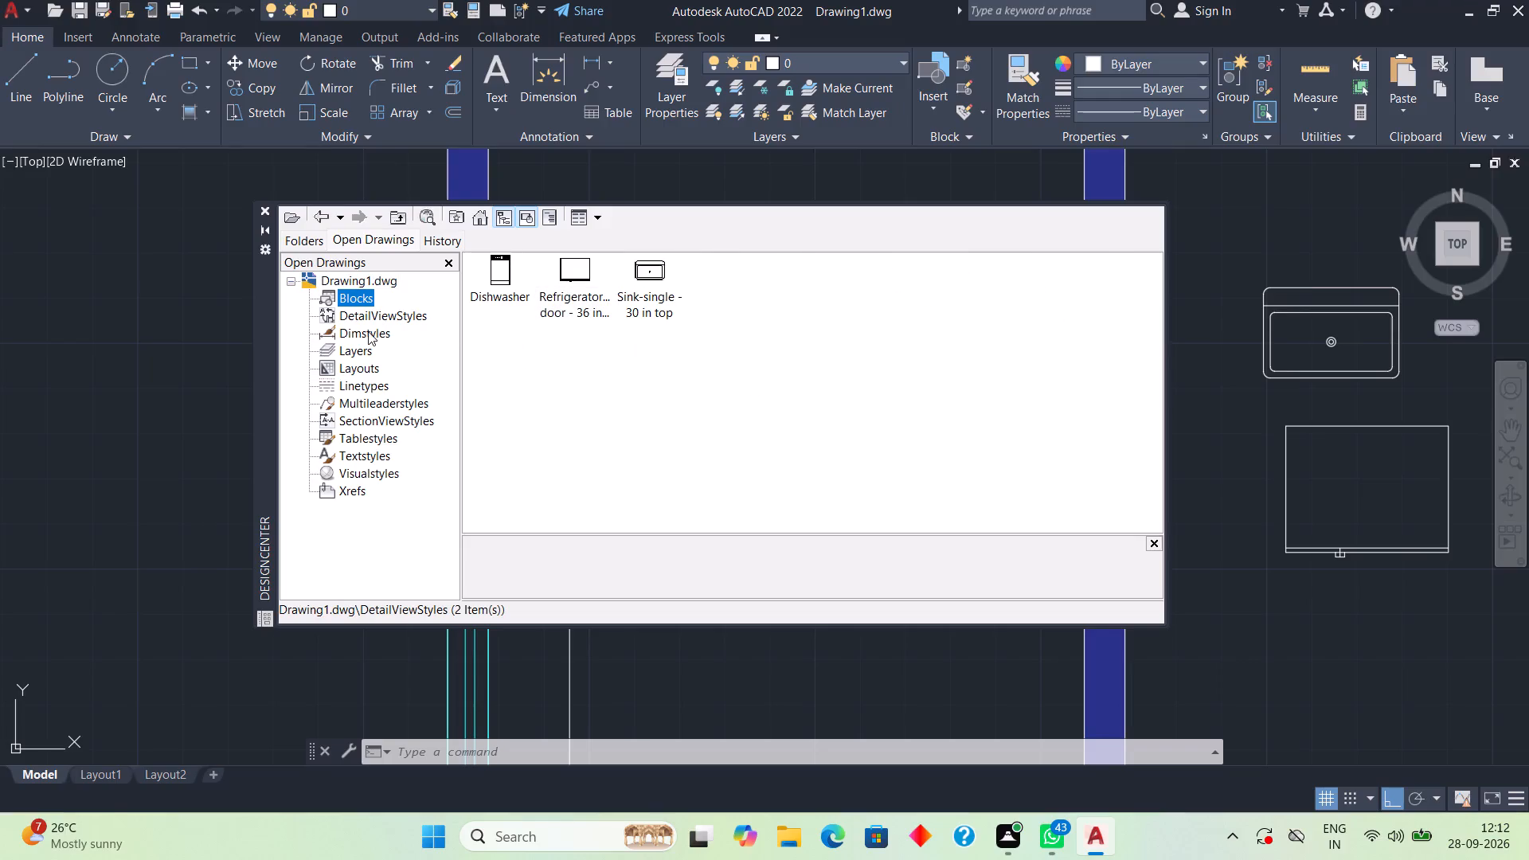
{"action": "left_click", "coordinate": [367, 333]}
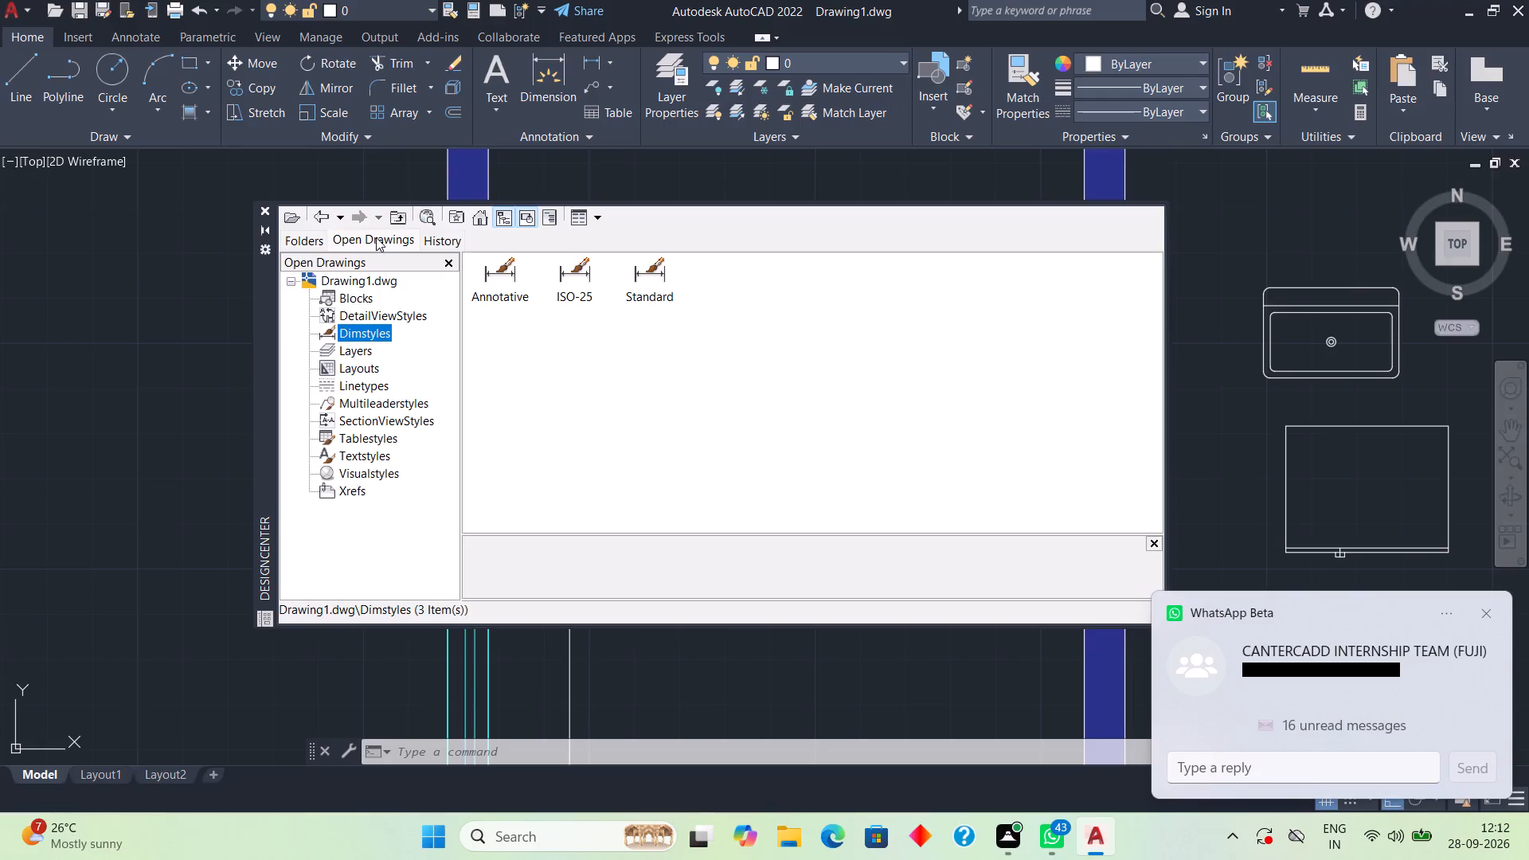
{"action": "left_click", "coordinate": [435, 236]}
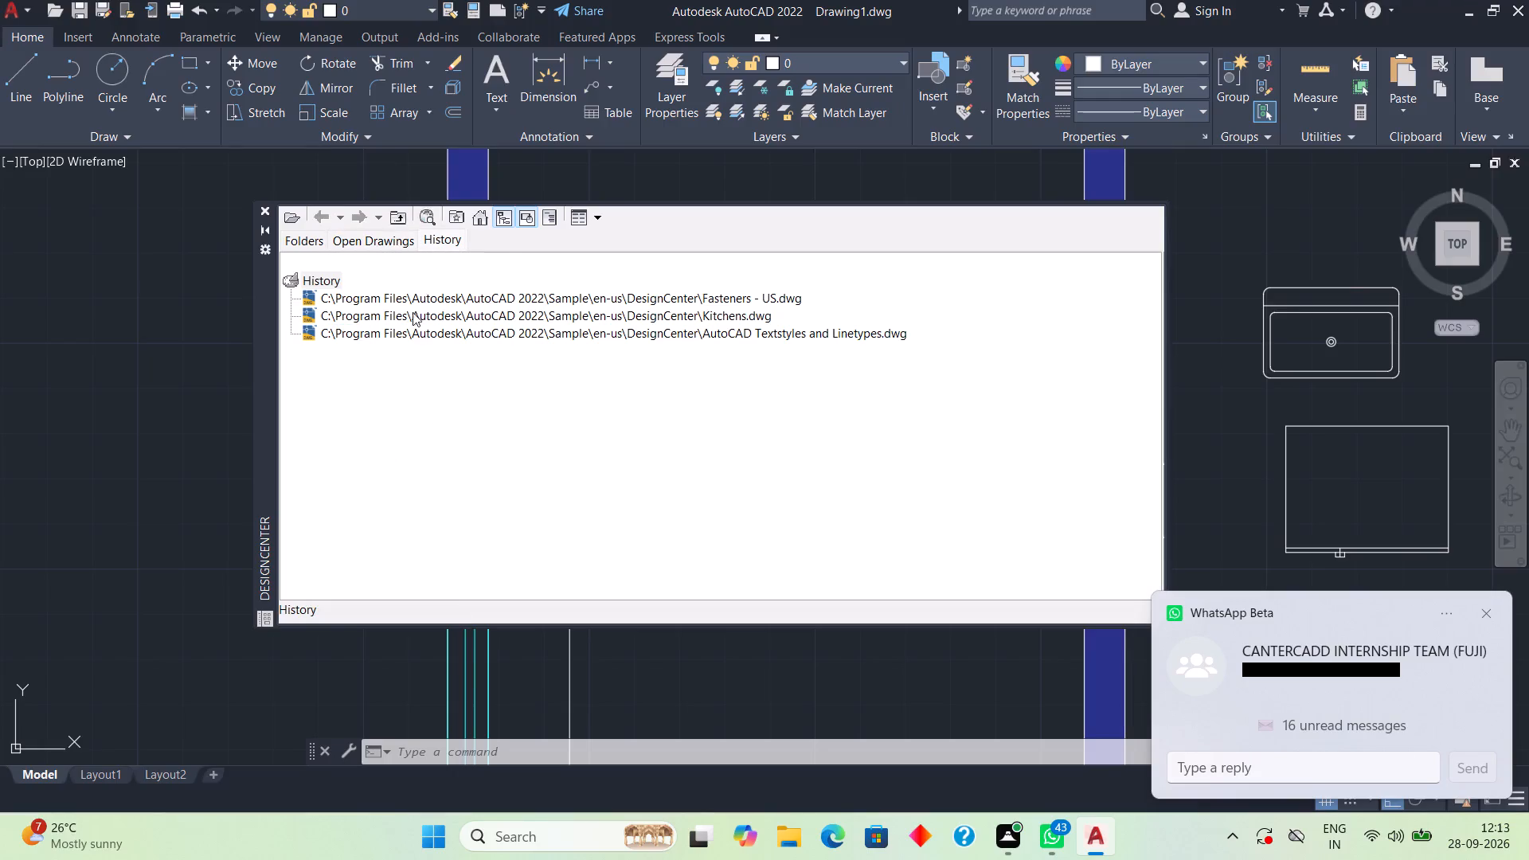
Examine the AutoCAD 2022 program folders in DesignCenter, from GeoMapHtml and Fonts through Sample to en-US\ACADLP\UPI.
{"action": "left_click", "coordinate": [309, 245]}
{"action": "scroll", "coordinate": [323, 285], "scroll_direction": "up", "scroll_amount": 3}
{"action": "scroll", "coordinate": [323, 285], "scroll_direction": "down", "scroll_amount": 4}
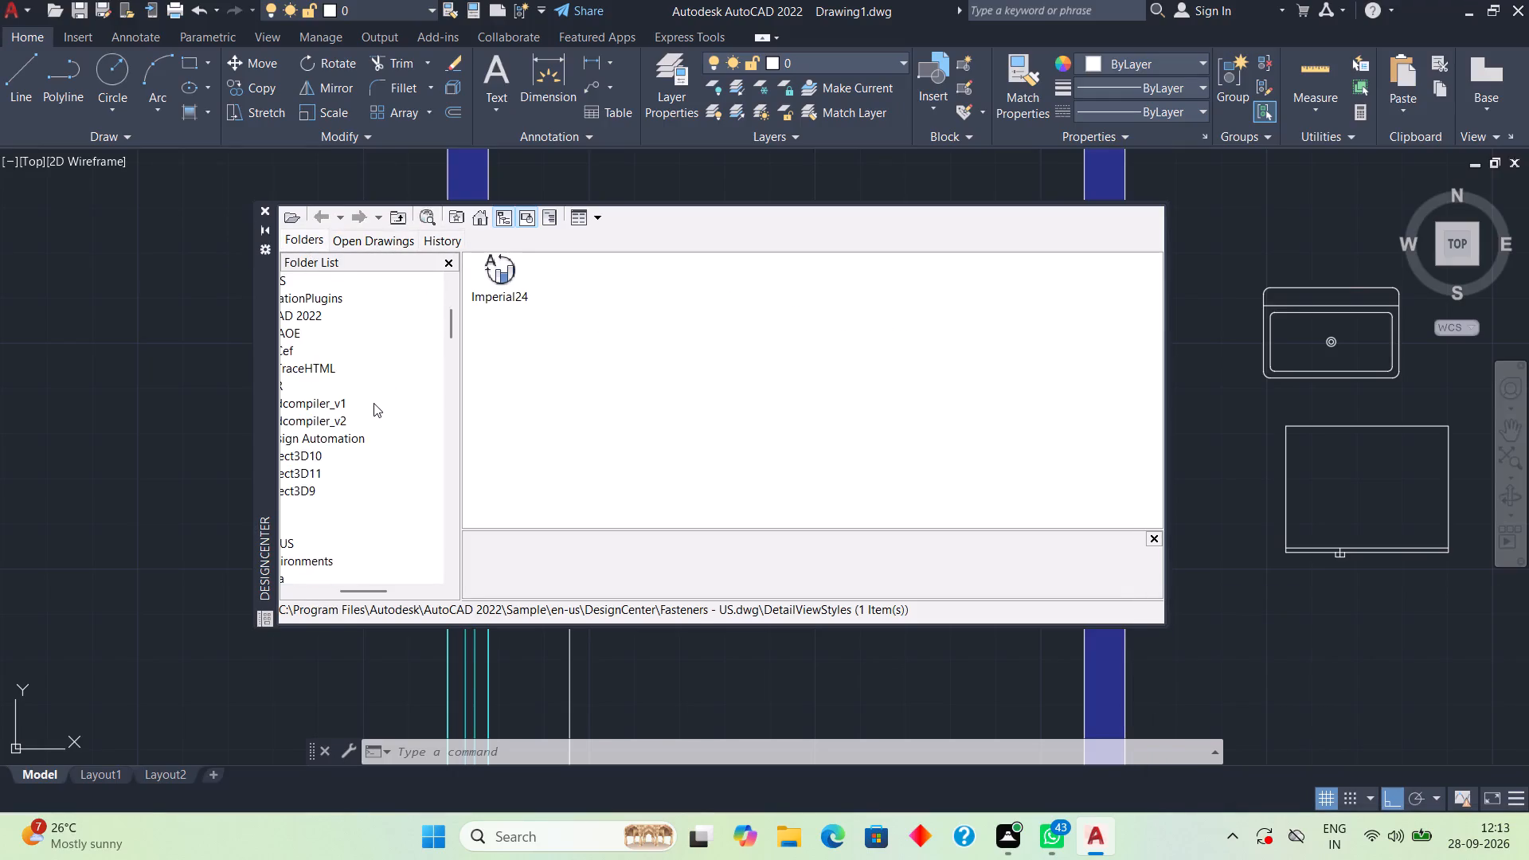
{"action": "scroll", "coordinate": [373, 403], "scroll_direction": "down", "scroll_amount": 4}
{"action": "left_click", "coordinate": [307, 423]}
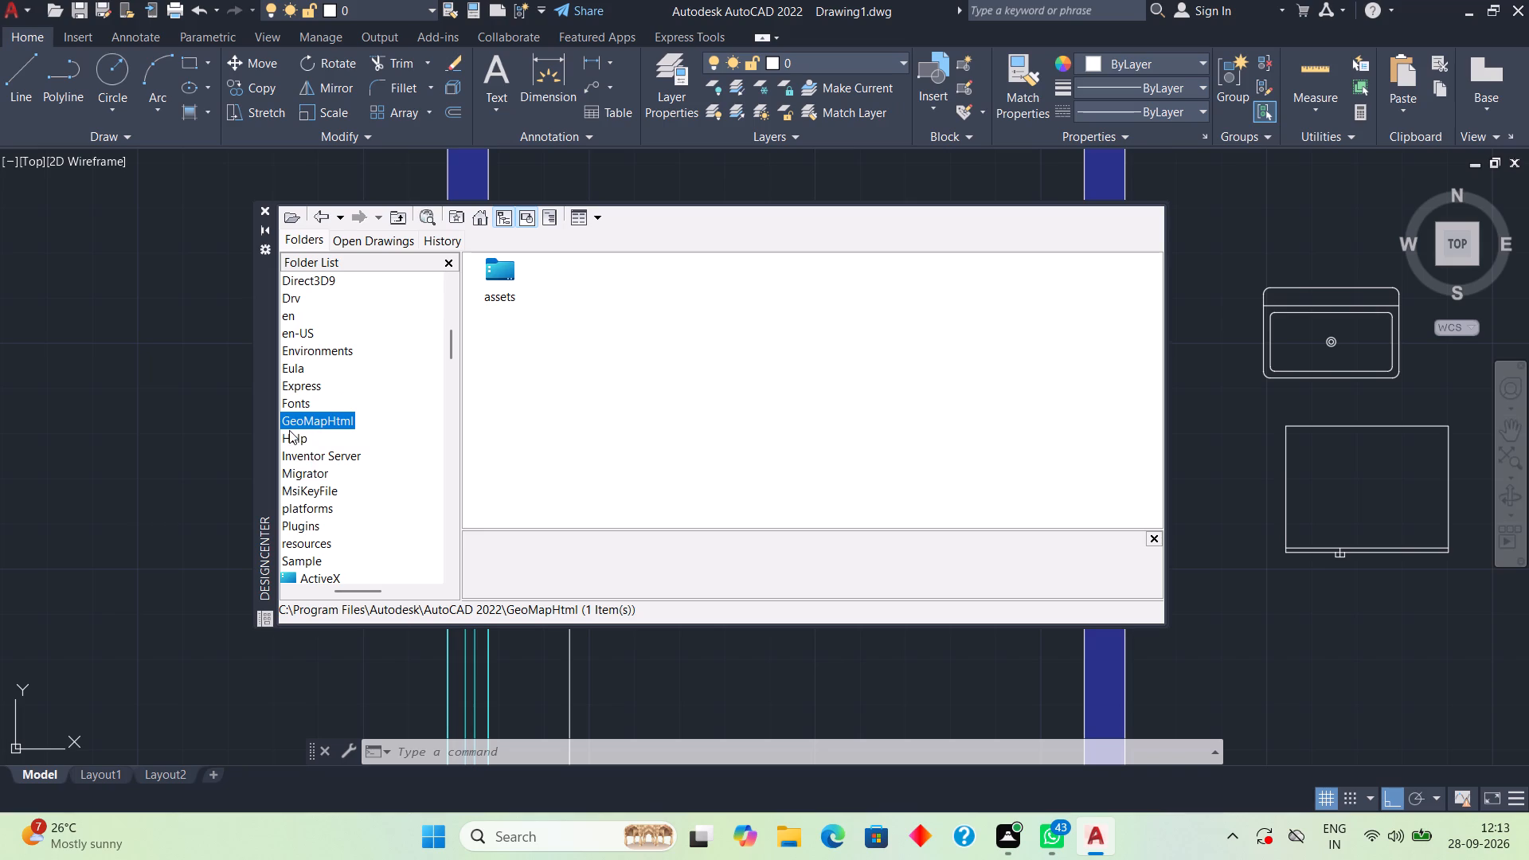
{"action": "left_click", "coordinate": [283, 401]}
{"action": "left_click", "coordinate": [296, 458]}
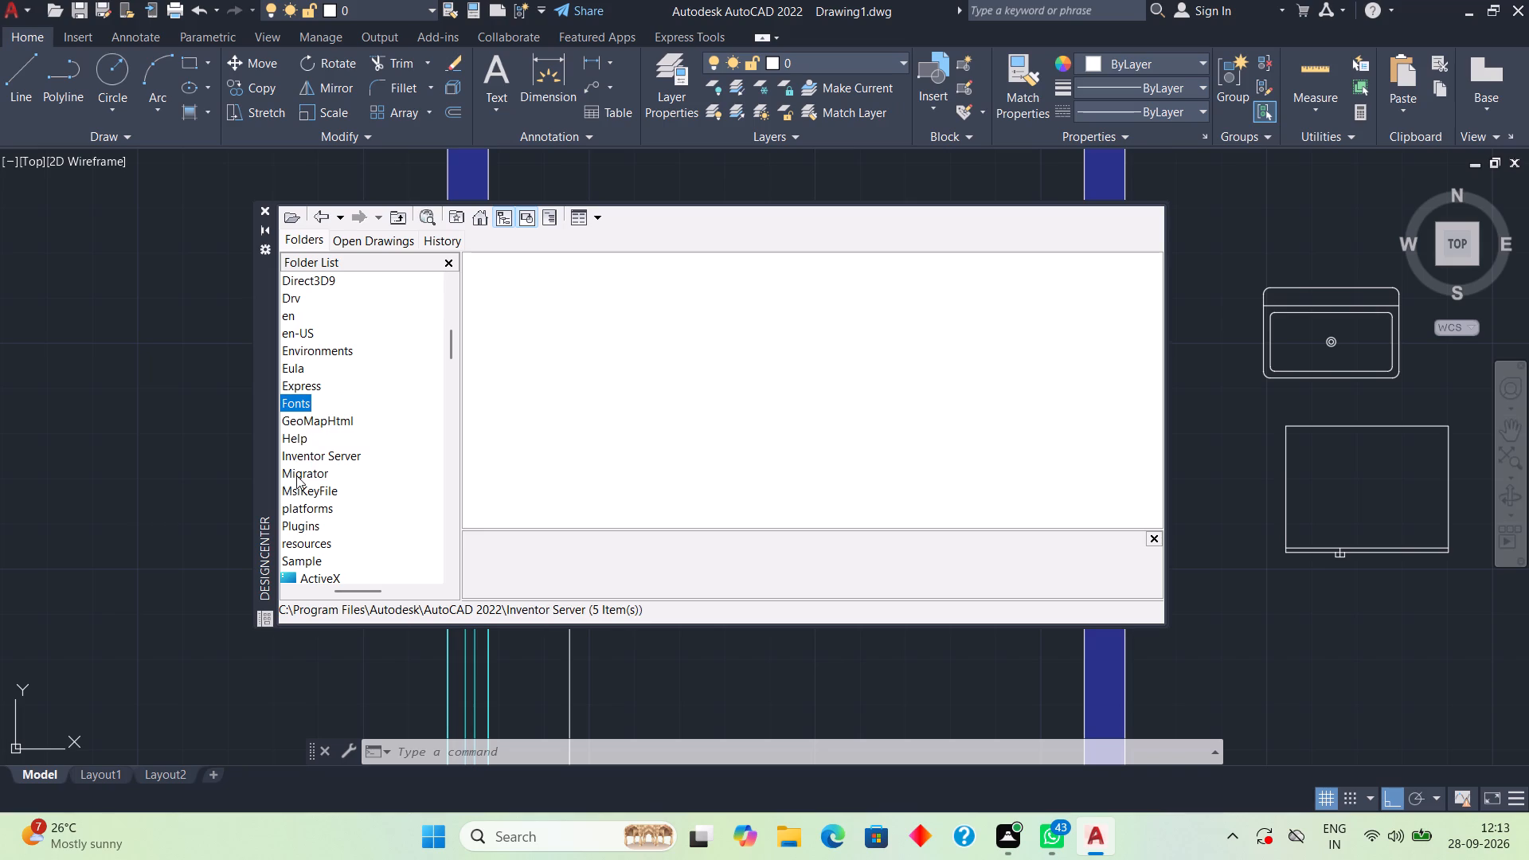
{"action": "left_click", "coordinate": [296, 475]}
{"action": "left_click", "coordinate": [296, 487]}
{"action": "left_click", "coordinate": [297, 517]}
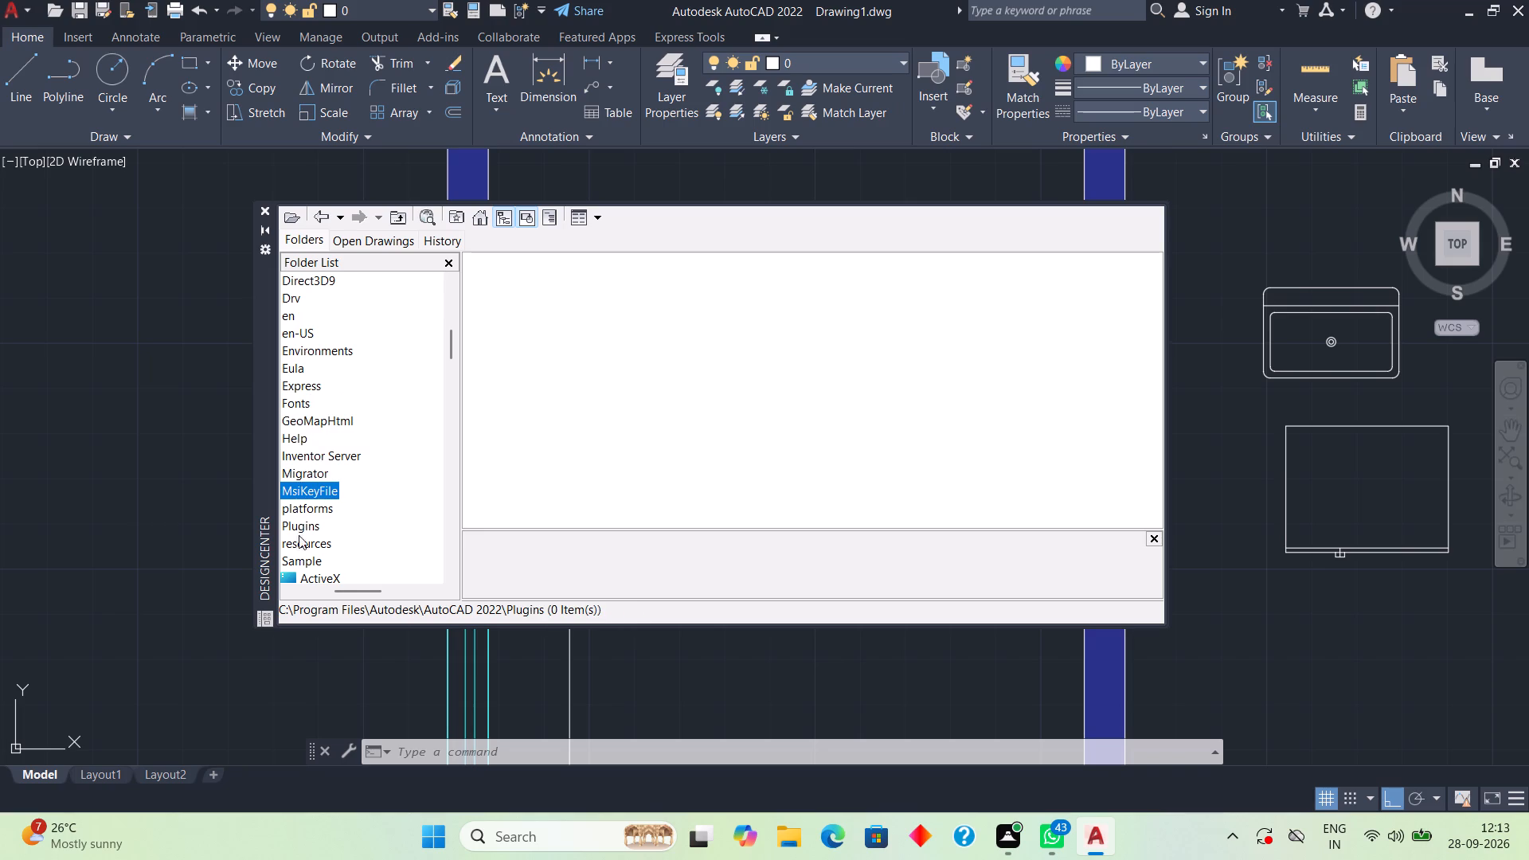
{"action": "left_click", "coordinate": [303, 552]}
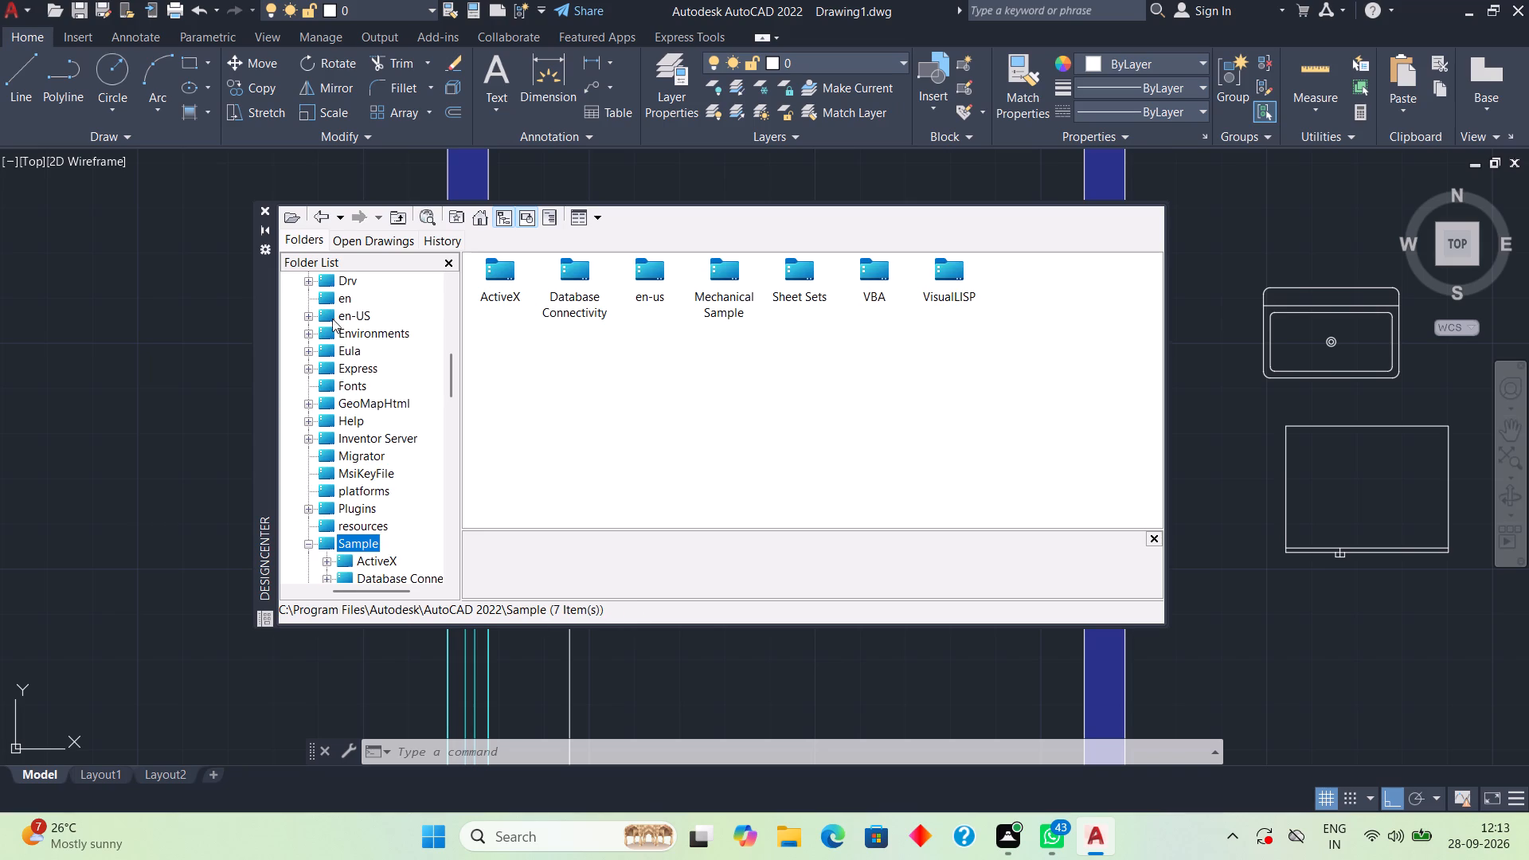
{"action": "left_click", "coordinate": [334, 315]}
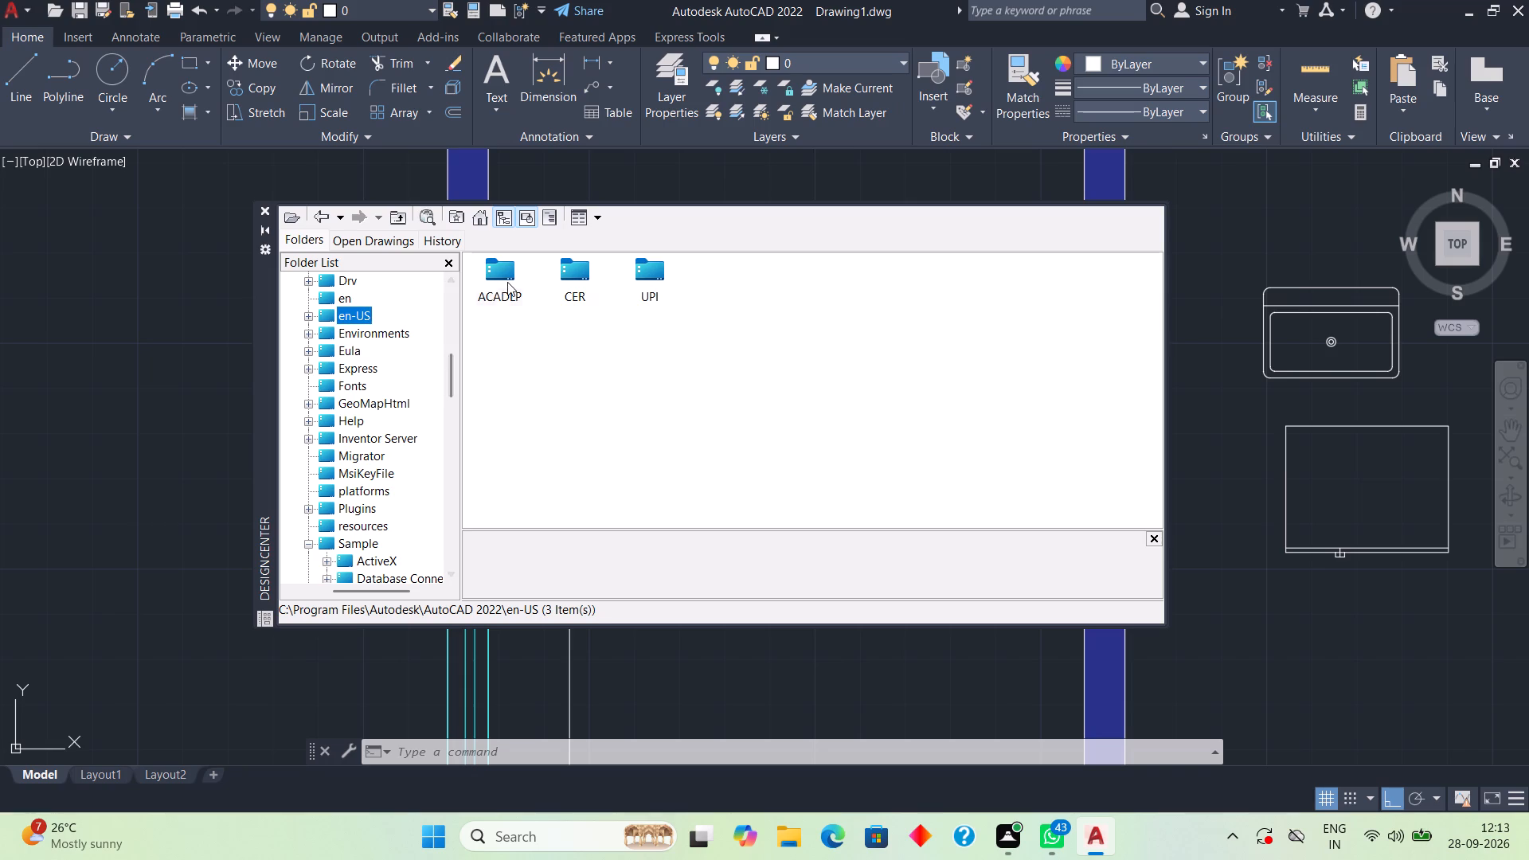
{"action": "double_click", "coordinate": [507, 282]}
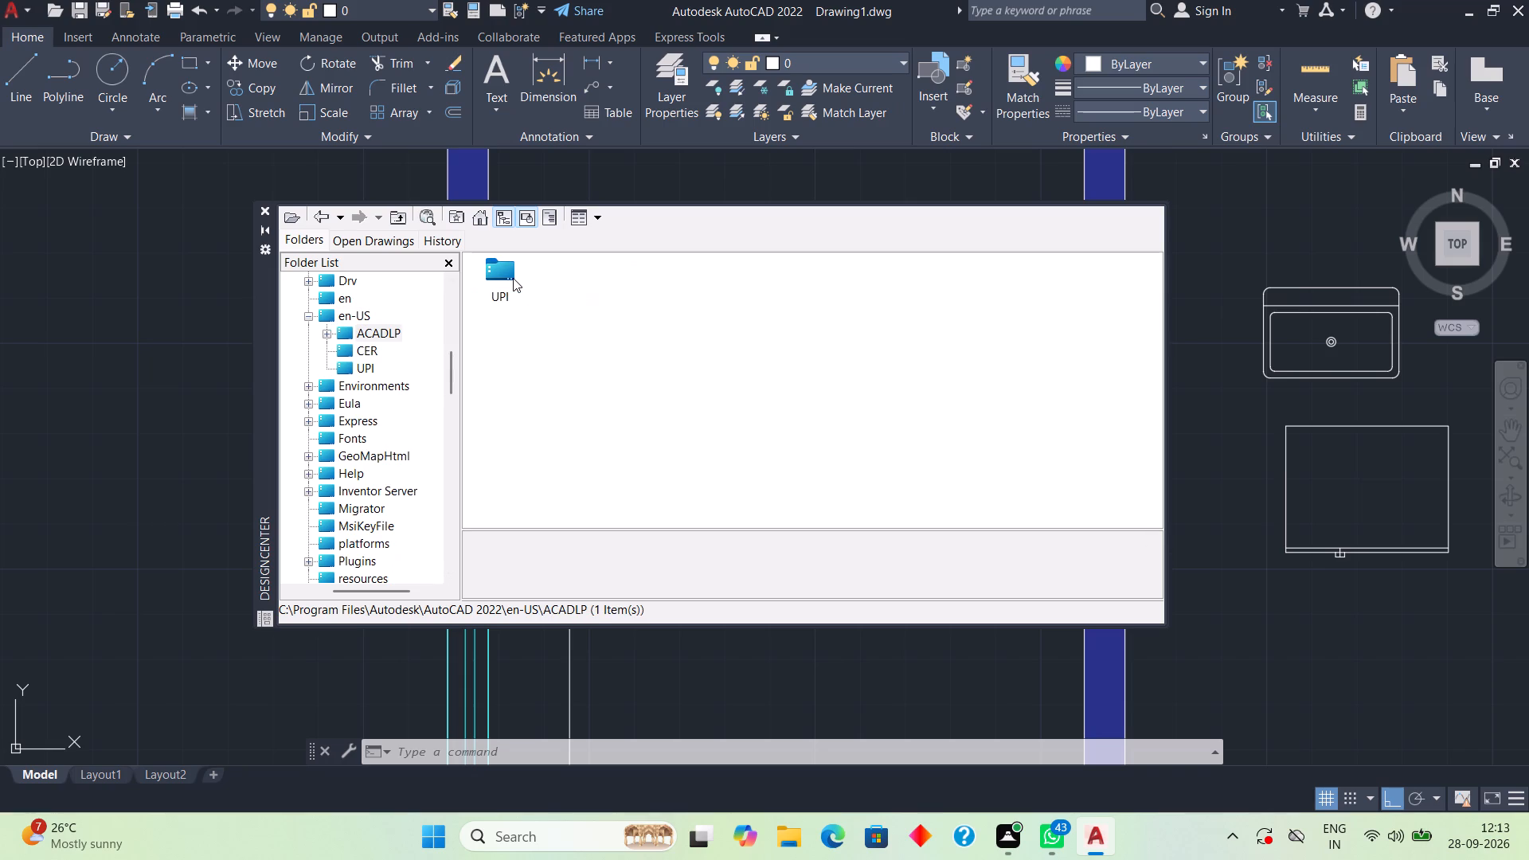
{"action": "double_click", "coordinate": [513, 272]}
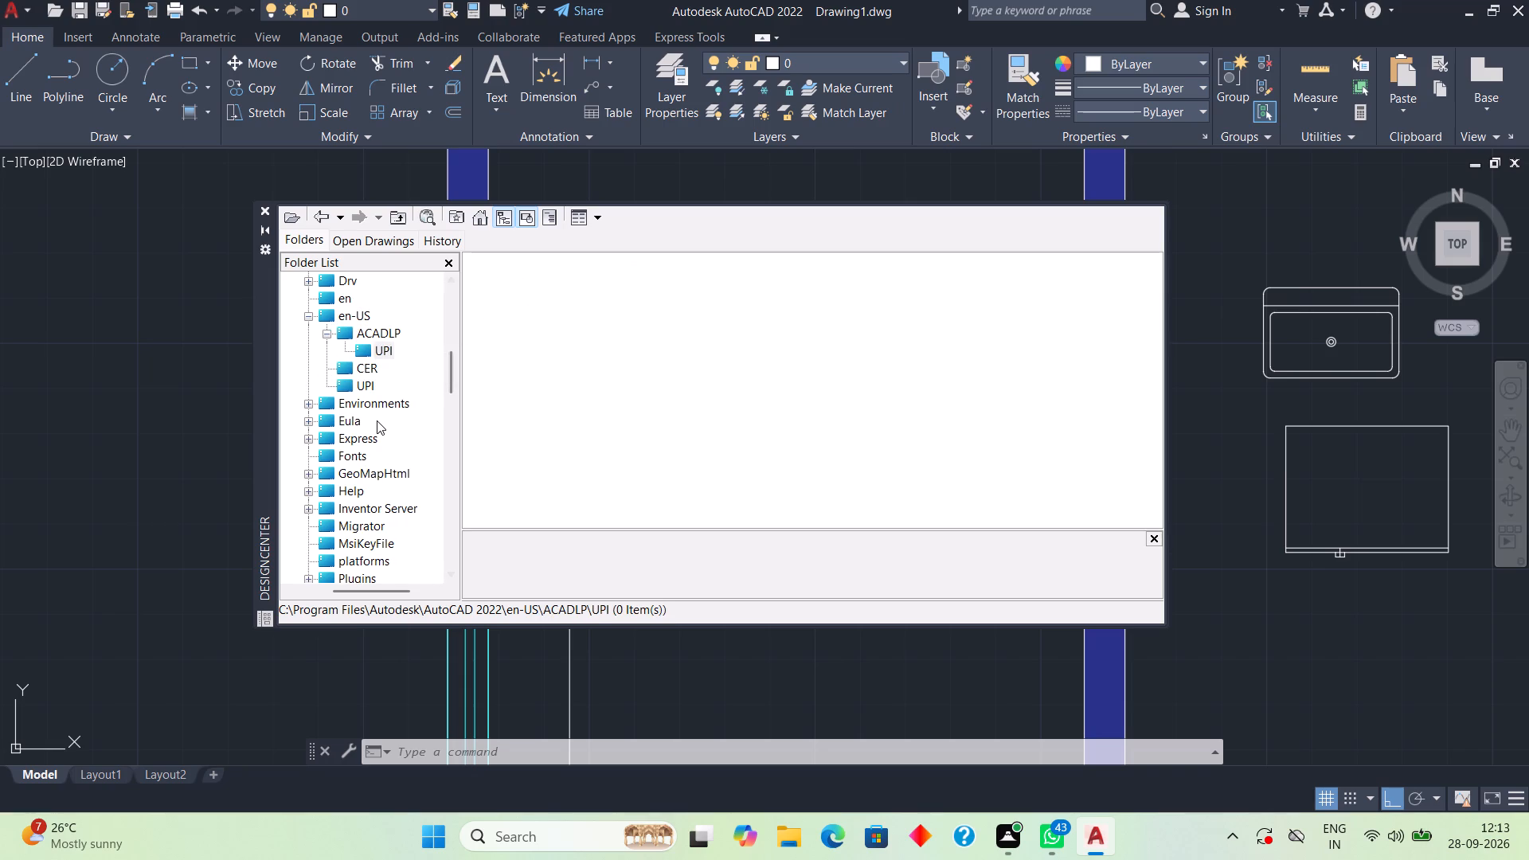
Look through the DesignCenter folder tree from the AutoCAD 2022 subfolders to the user folders and back to the drive root.
{"action": "scroll", "coordinate": [377, 420], "scroll_direction": "down", "scroll_amount": 3}
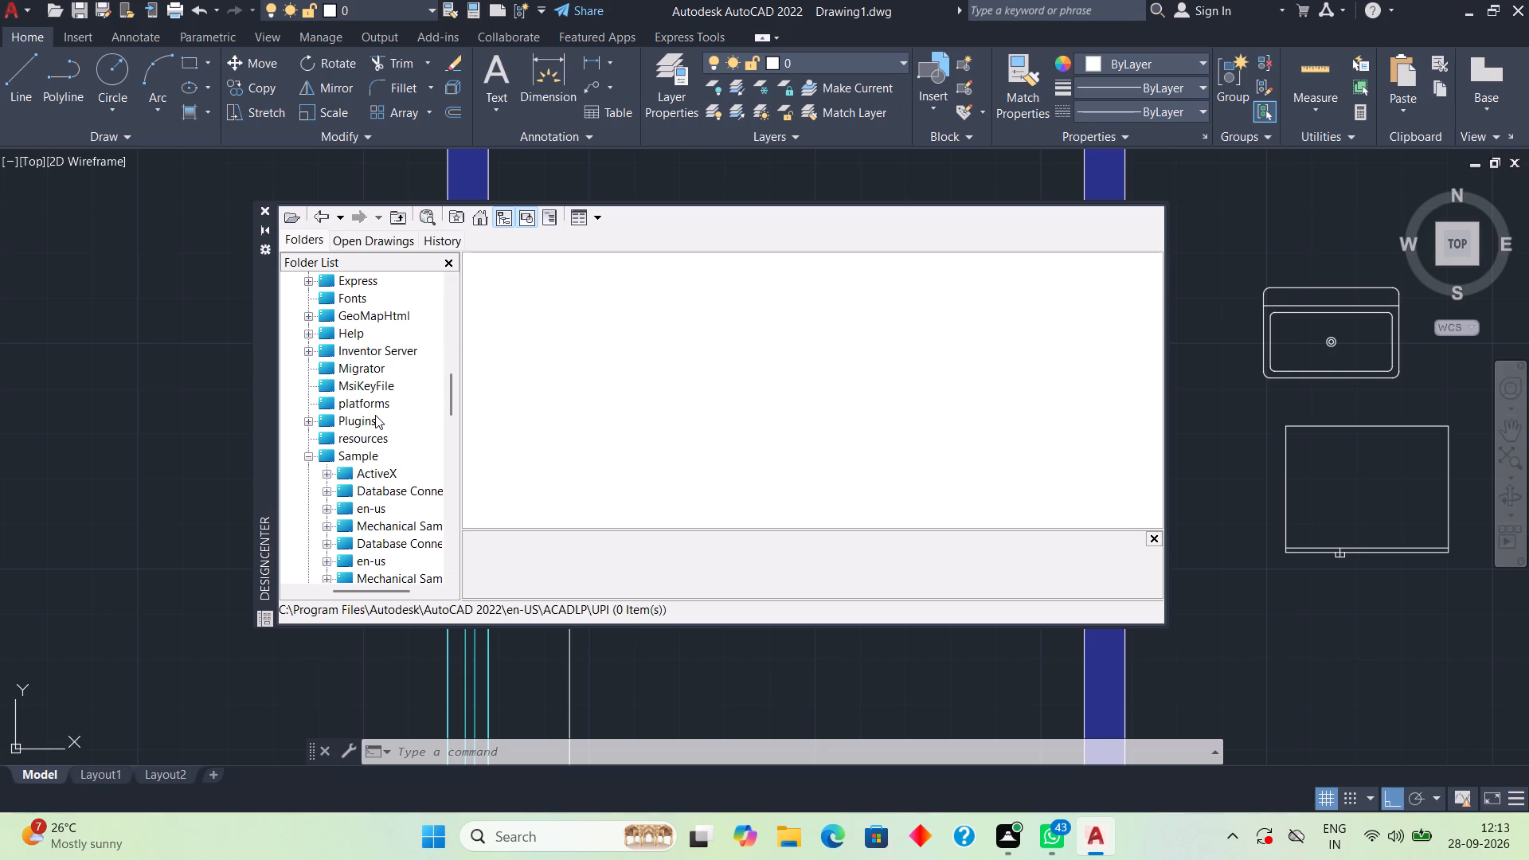
{"action": "scroll", "coordinate": [375, 415], "scroll_direction": "down", "scroll_amount": 9}
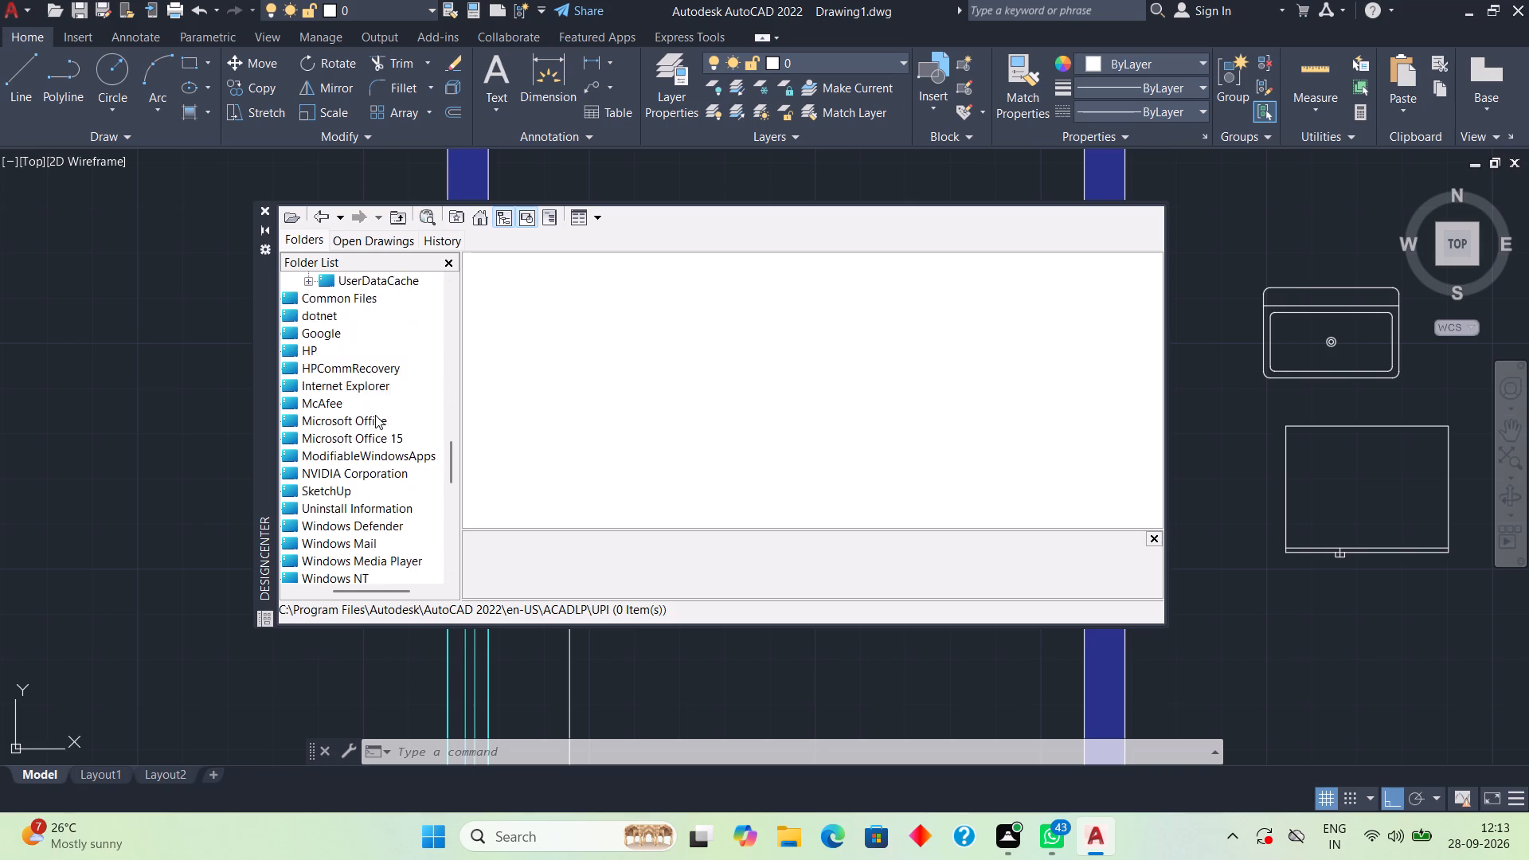
{"action": "scroll", "coordinate": [375, 415], "scroll_direction": "down", "scroll_amount": 6}
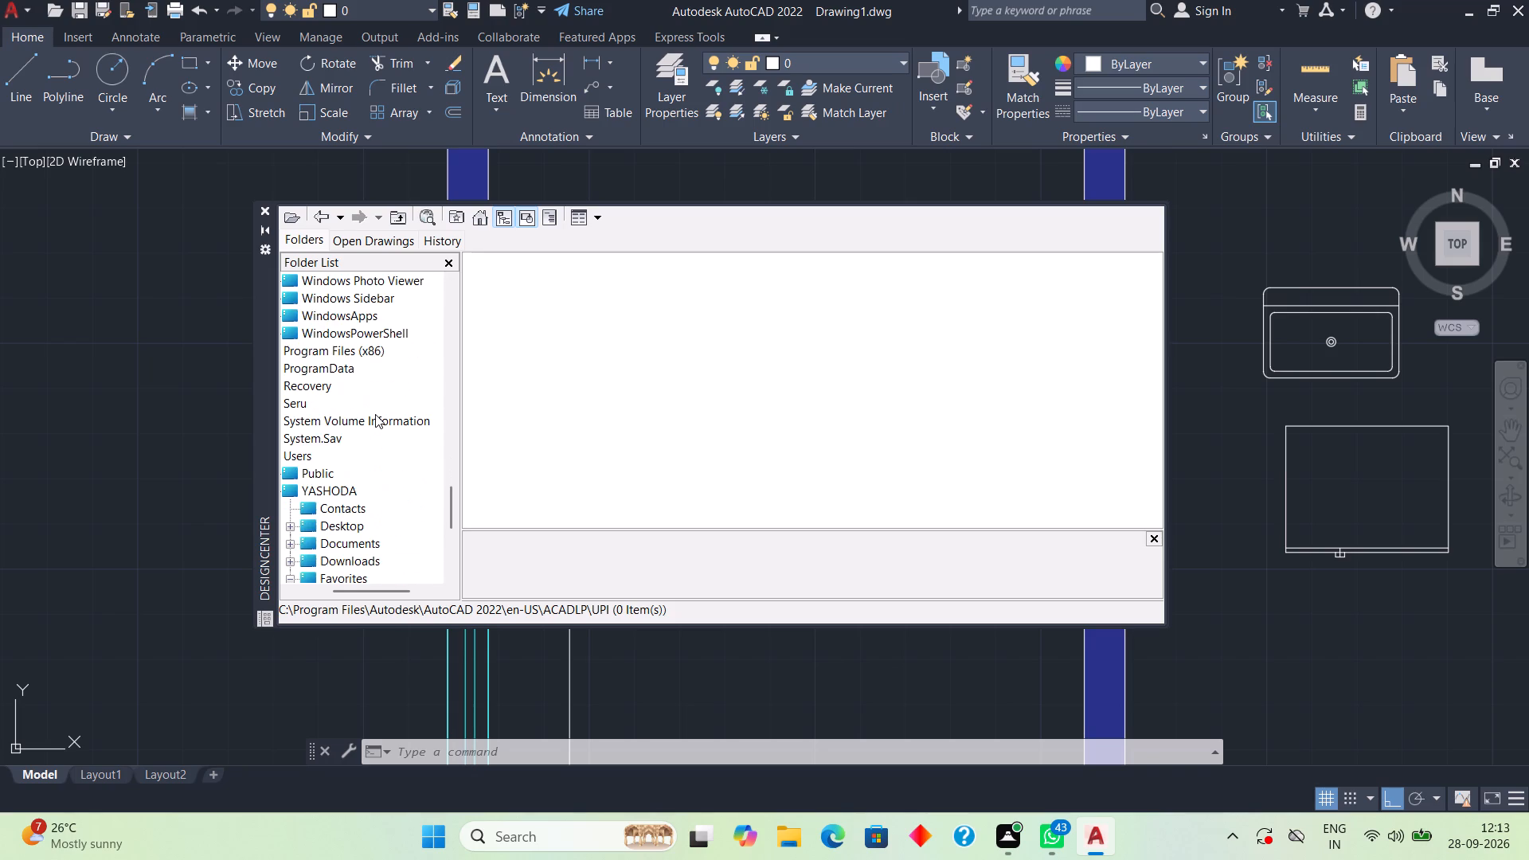
{"action": "scroll", "coordinate": [375, 414], "scroll_direction": "down", "scroll_amount": 4}
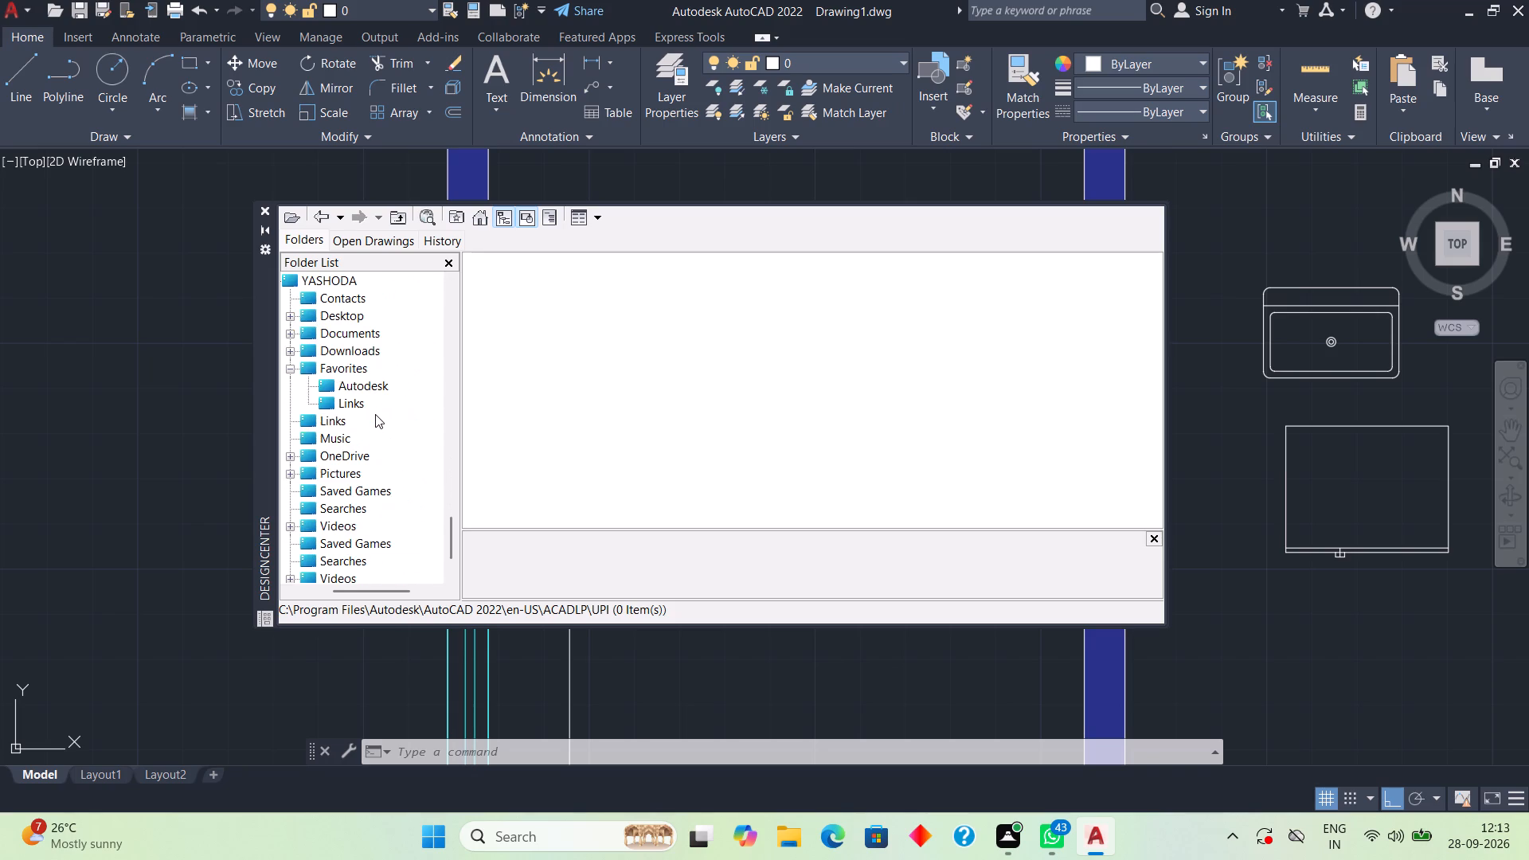
{"action": "scroll", "coordinate": [375, 414], "scroll_direction": "up", "scroll_amount": 17}
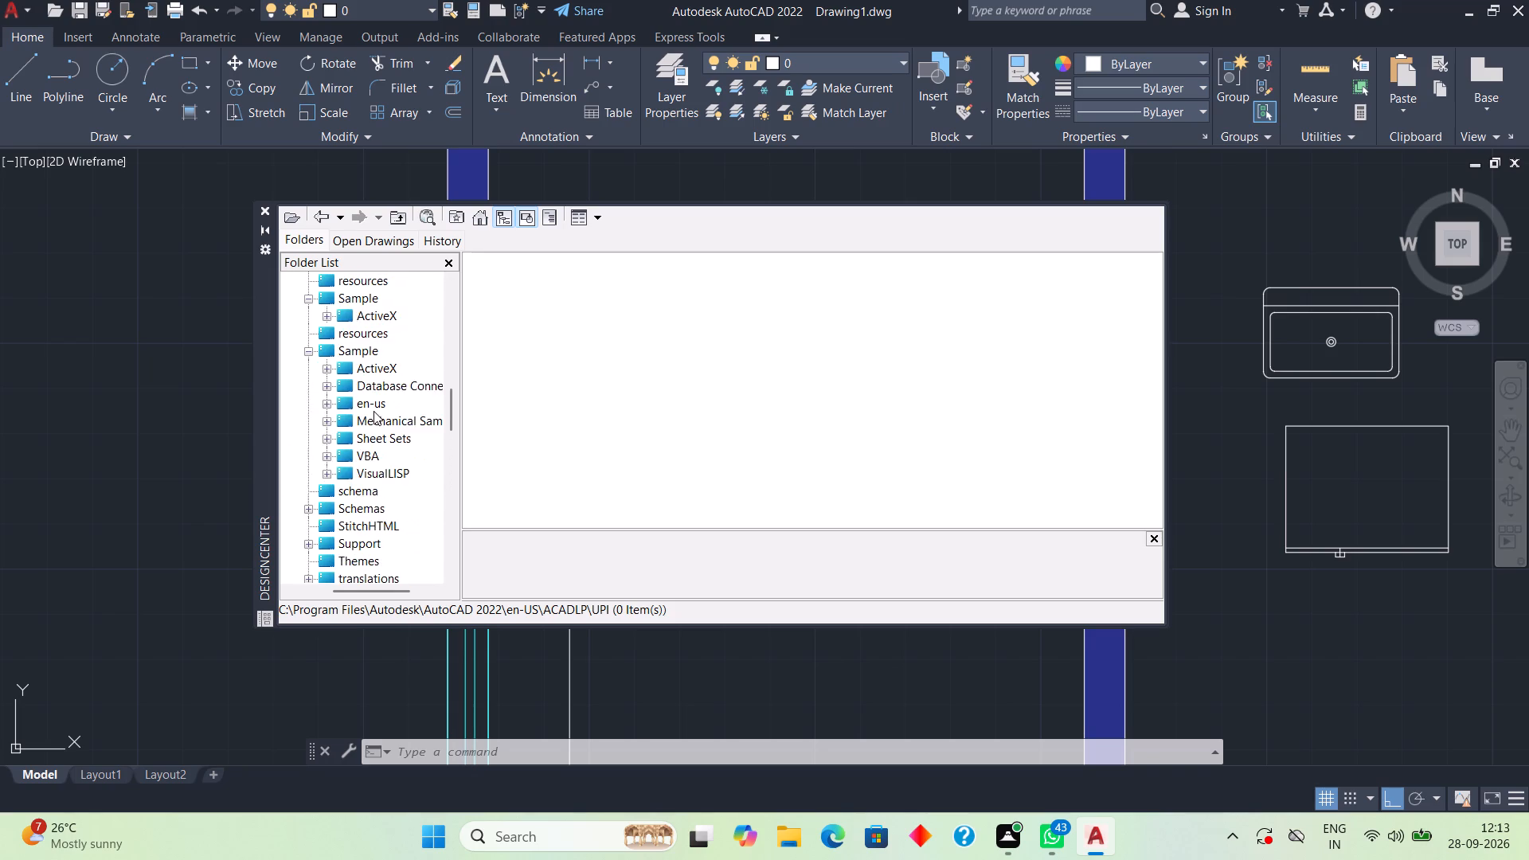
{"action": "scroll", "coordinate": [375, 412], "scroll_direction": "up", "scroll_amount": 16}
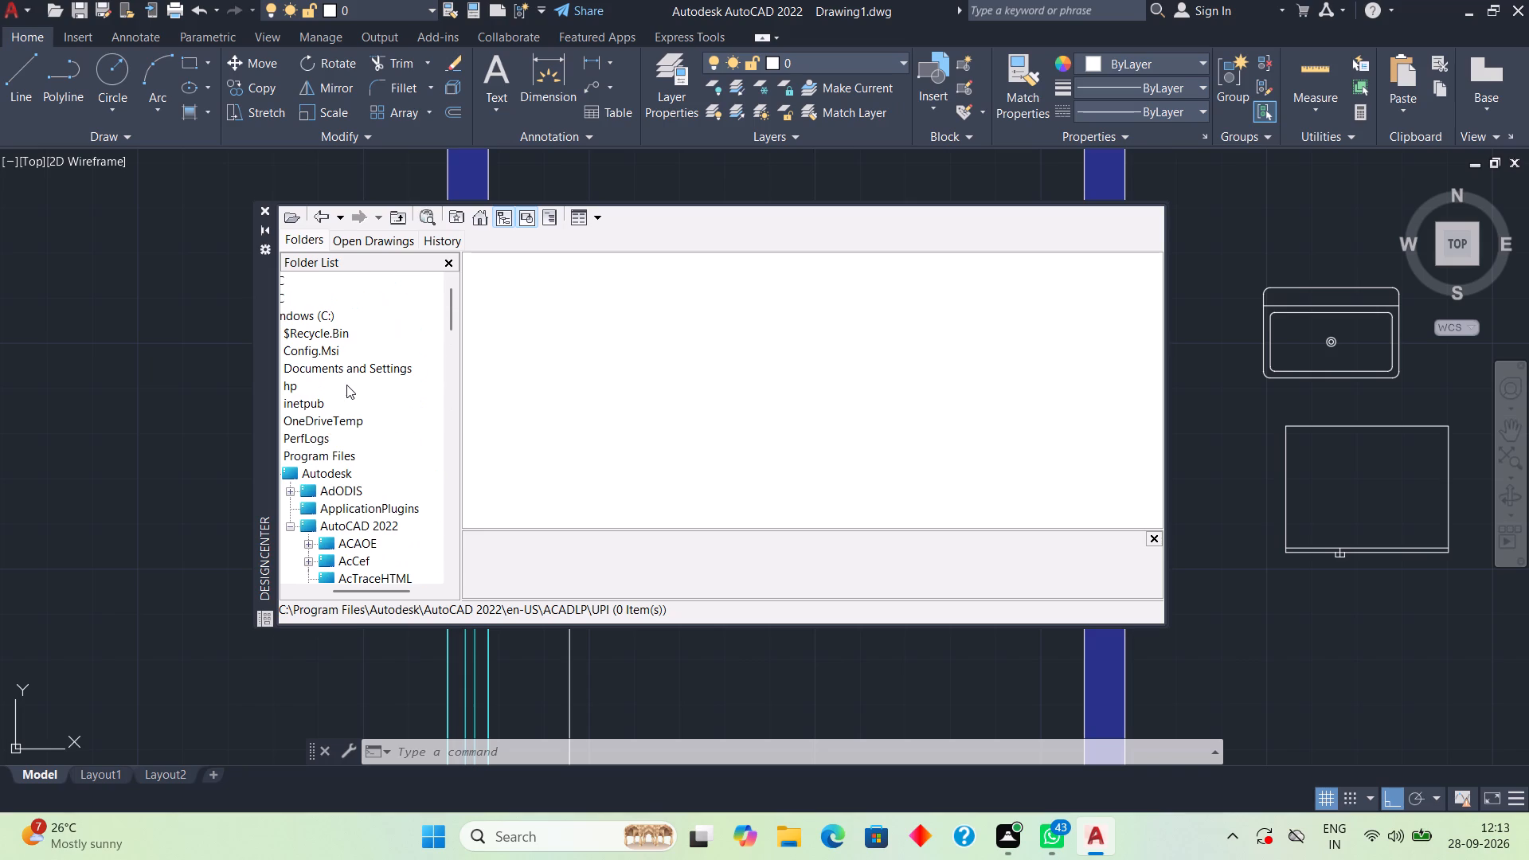
{"action": "scroll", "coordinate": [346, 385], "scroll_direction": "up", "scroll_amount": 3}
{"action": "left_click", "coordinate": [302, 242]}
{"action": "left_click", "coordinate": [304, 232]}
Go back to the Sample folder and display the drawings in its en-us\Dynamic Blocks subfolder.
{"action": "left_click", "coordinate": [320, 206]}
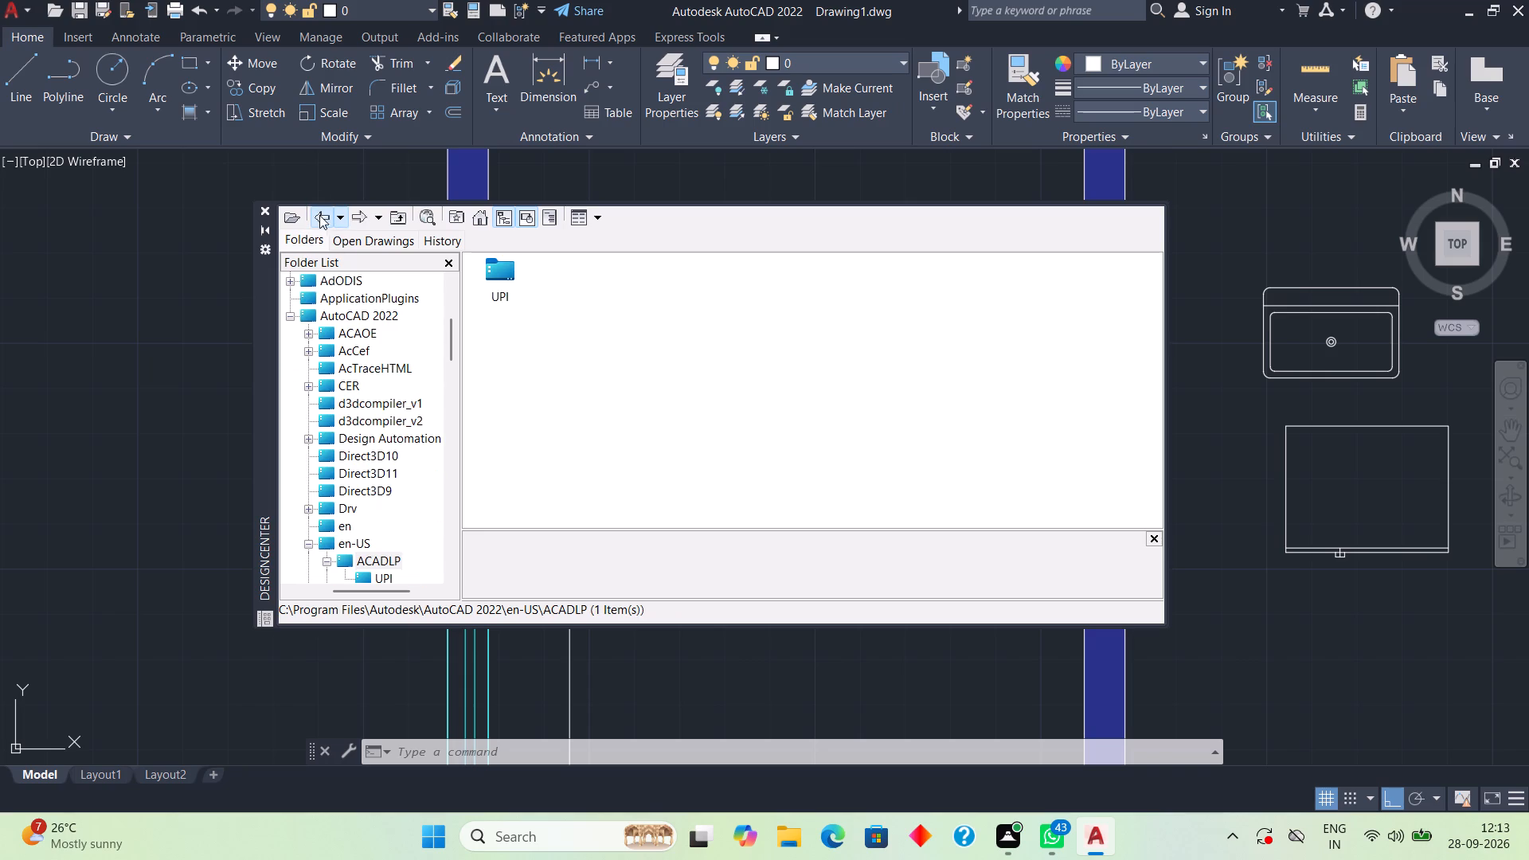
{"action": "left_click", "coordinate": [318, 213]}
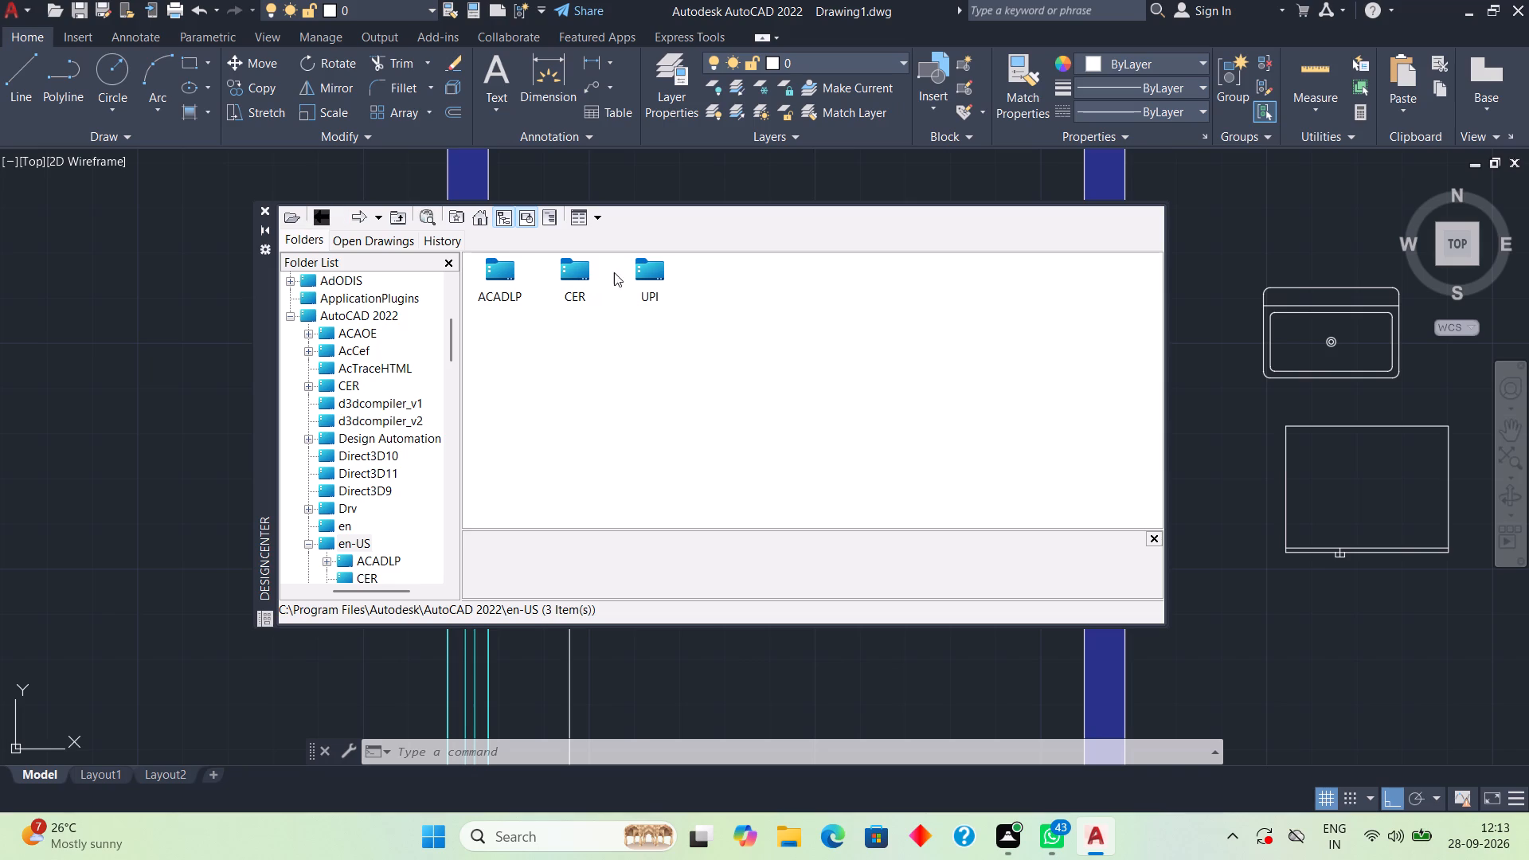
{"action": "left_click", "coordinate": [324, 217]}
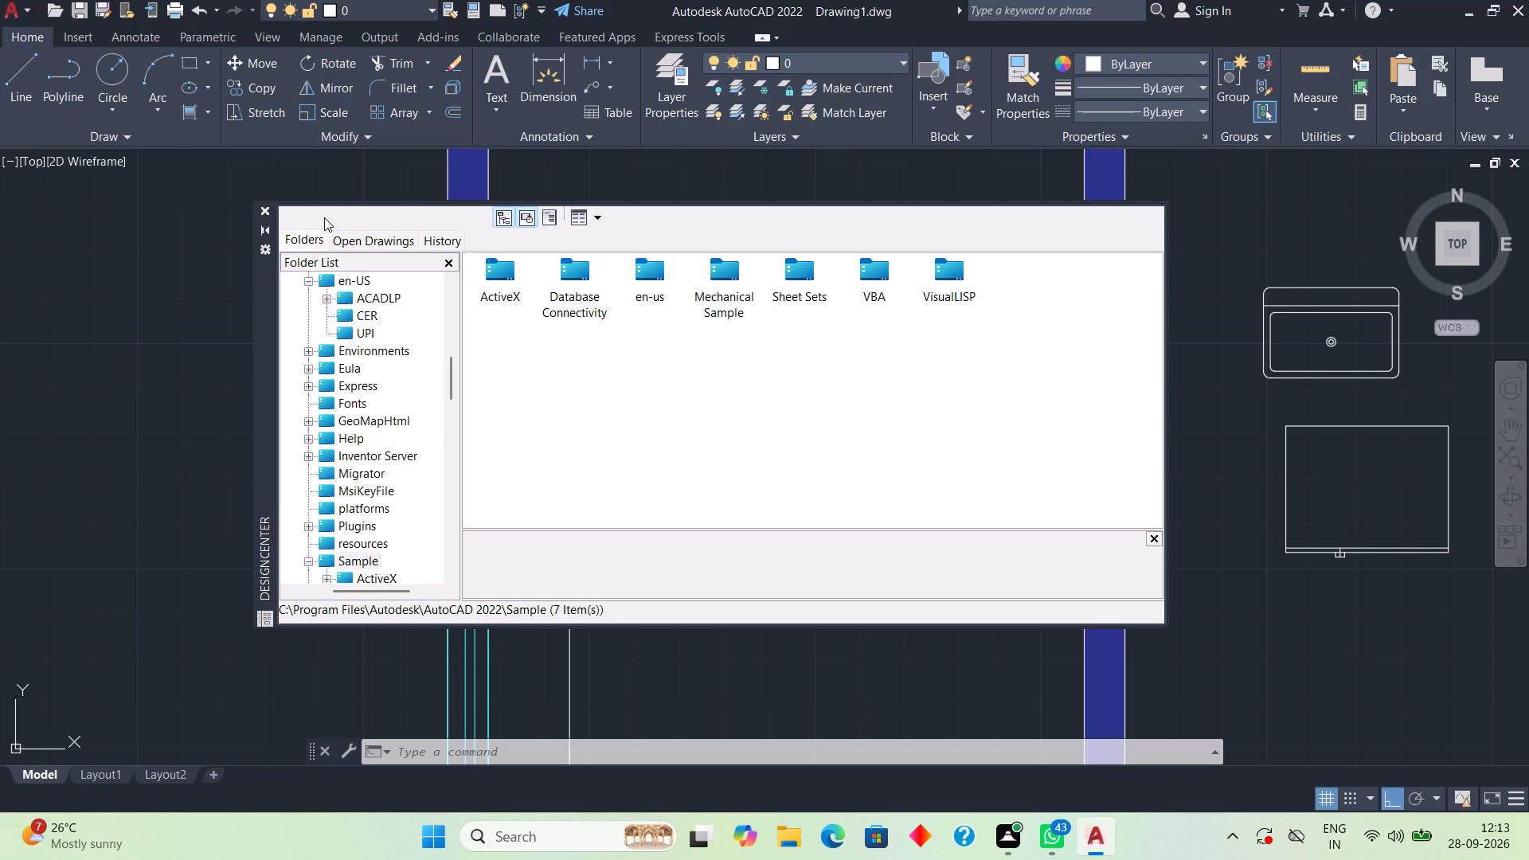
{"action": "double_click", "coordinate": [648, 280]}
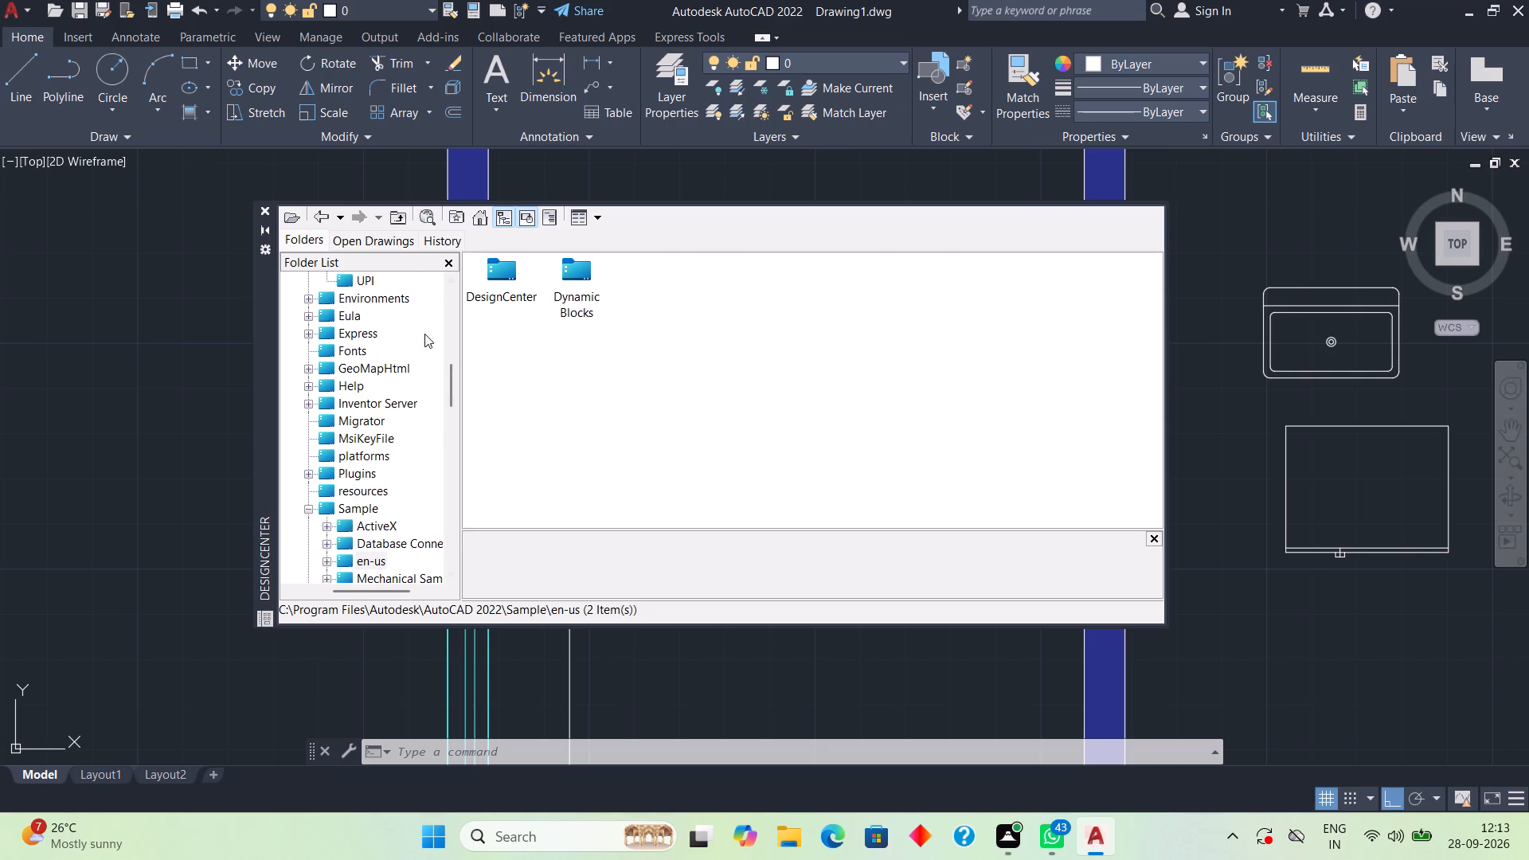
{"action": "double_click", "coordinate": [569, 282]}
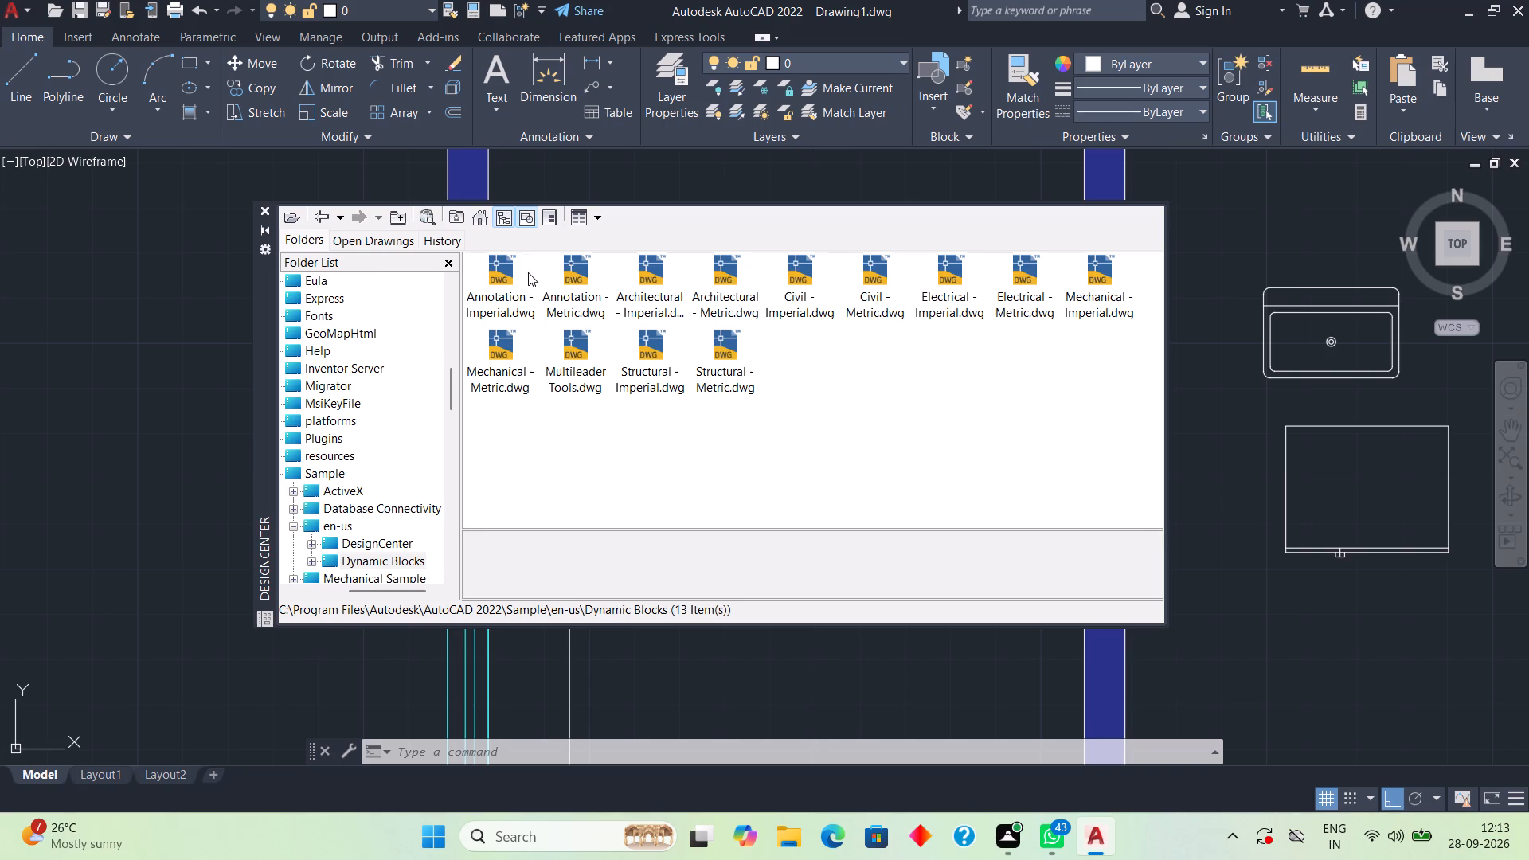
Examine the blocks and detail view styles of Annotation - Imperial.dwg, returning to its content categories.
{"action": "double_click", "coordinate": [508, 283]}
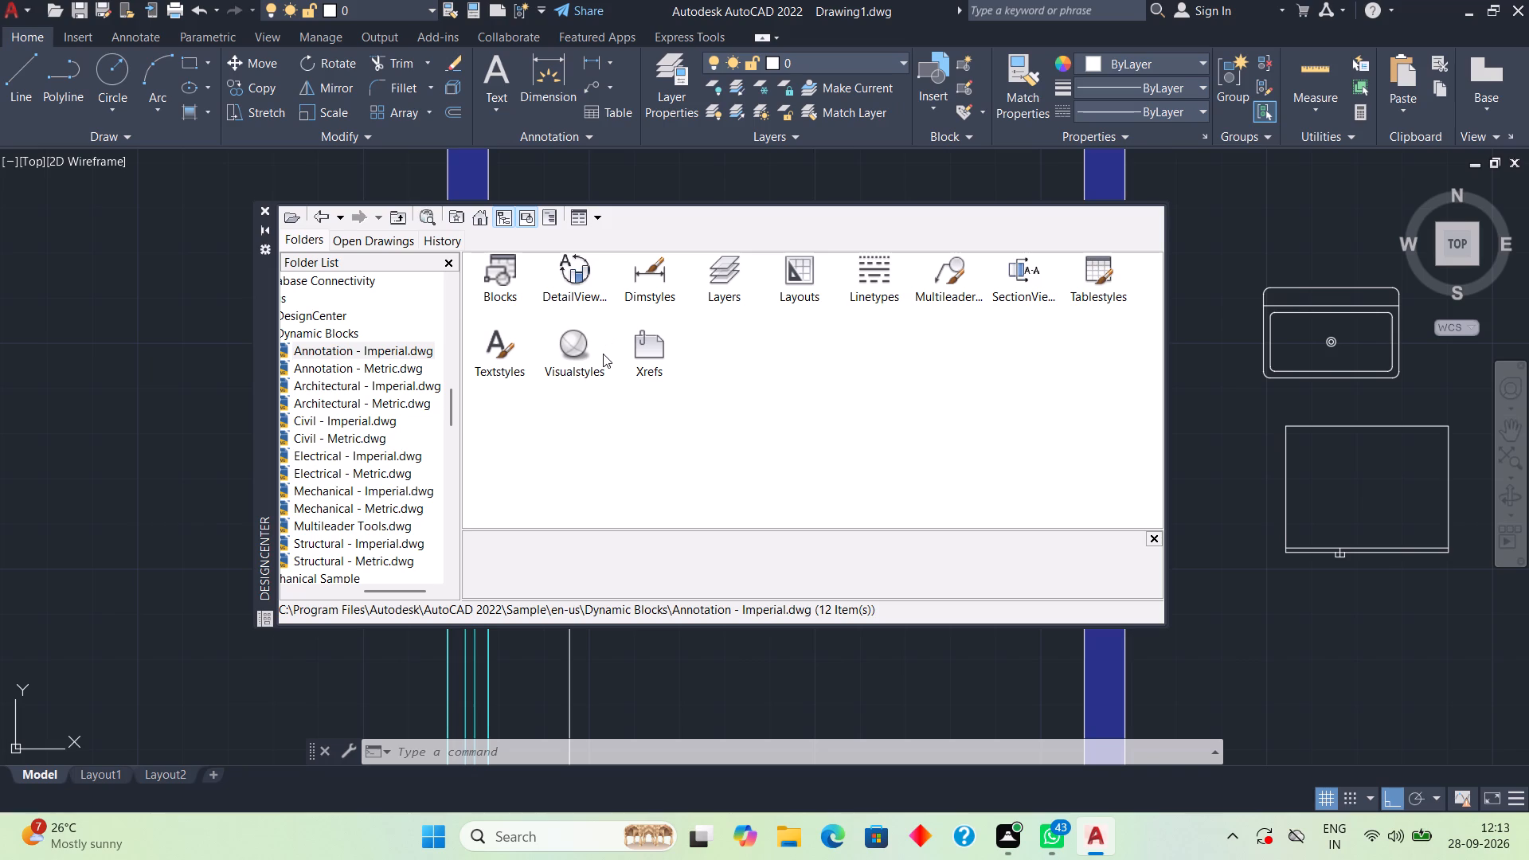
{"action": "double_click", "coordinate": [504, 282]}
{"action": "double_click", "coordinate": [503, 280]}
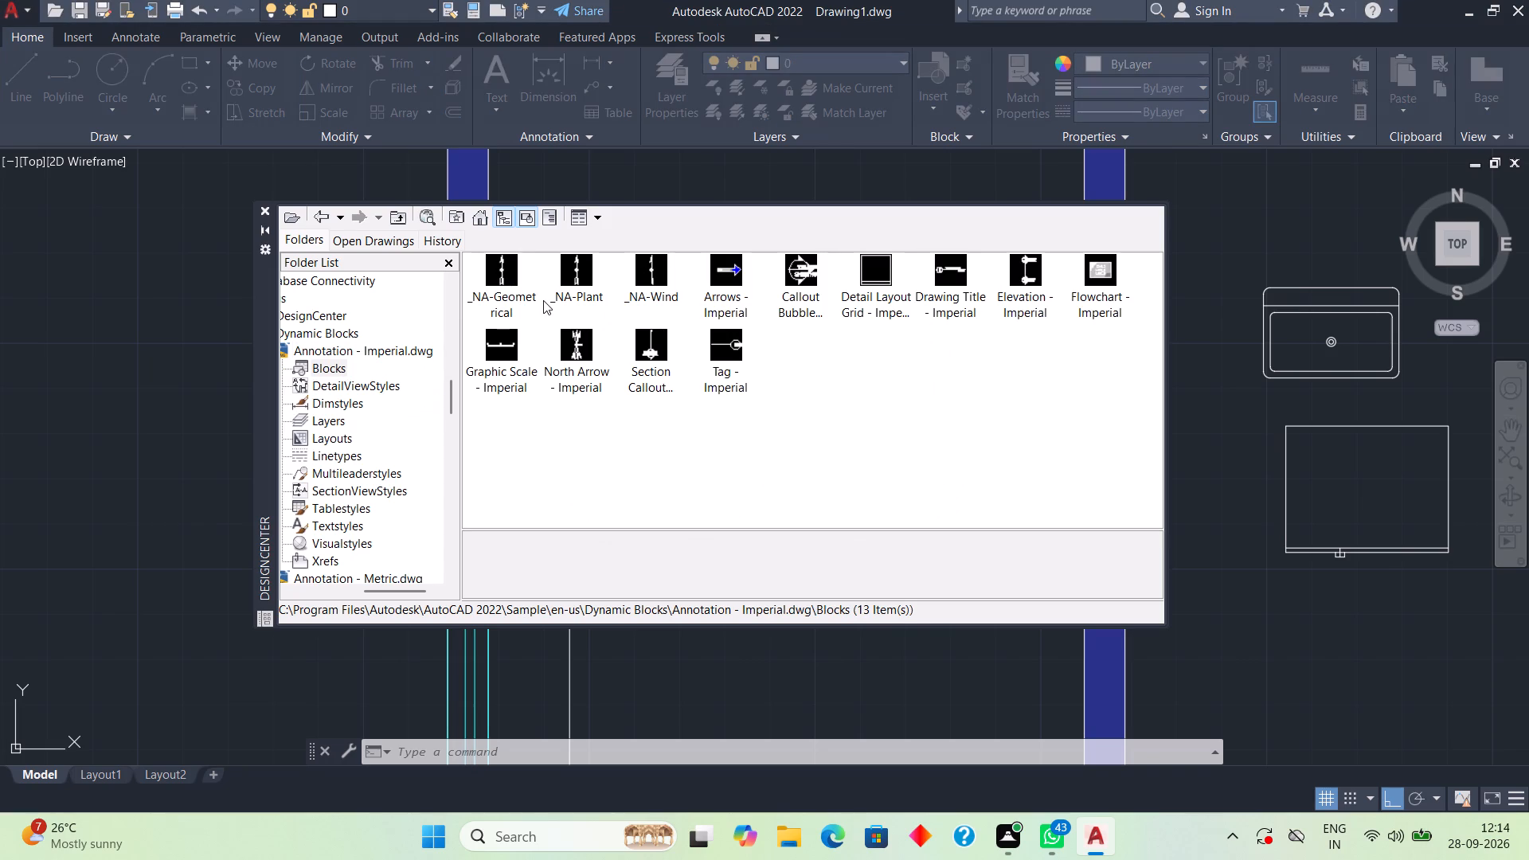
{"action": "left_click", "coordinate": [361, 389]}
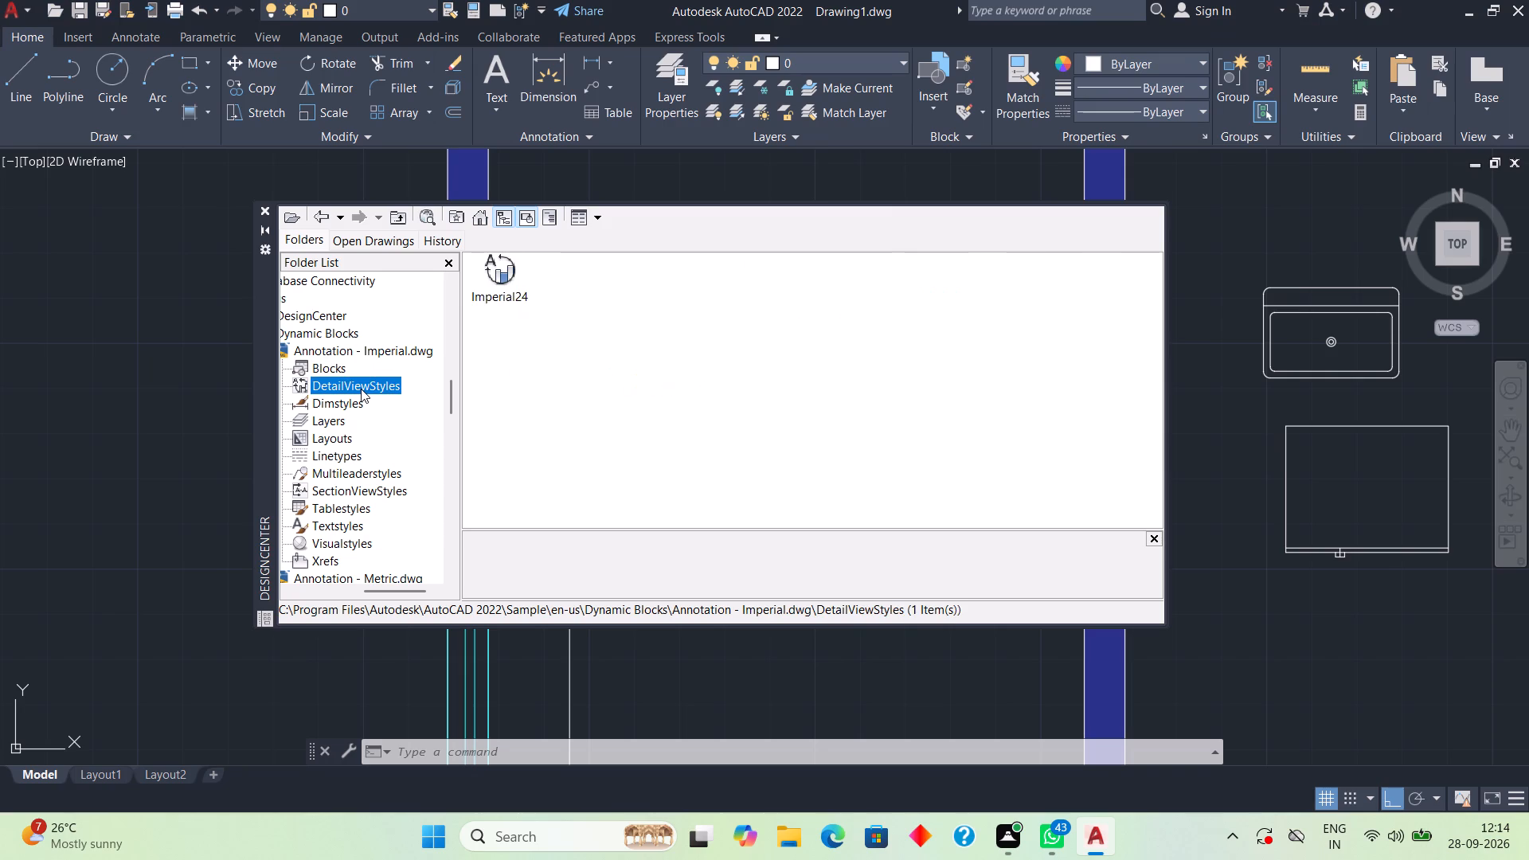
{"action": "double_click", "coordinate": [361, 389]}
{"action": "left_click", "coordinate": [325, 221]}
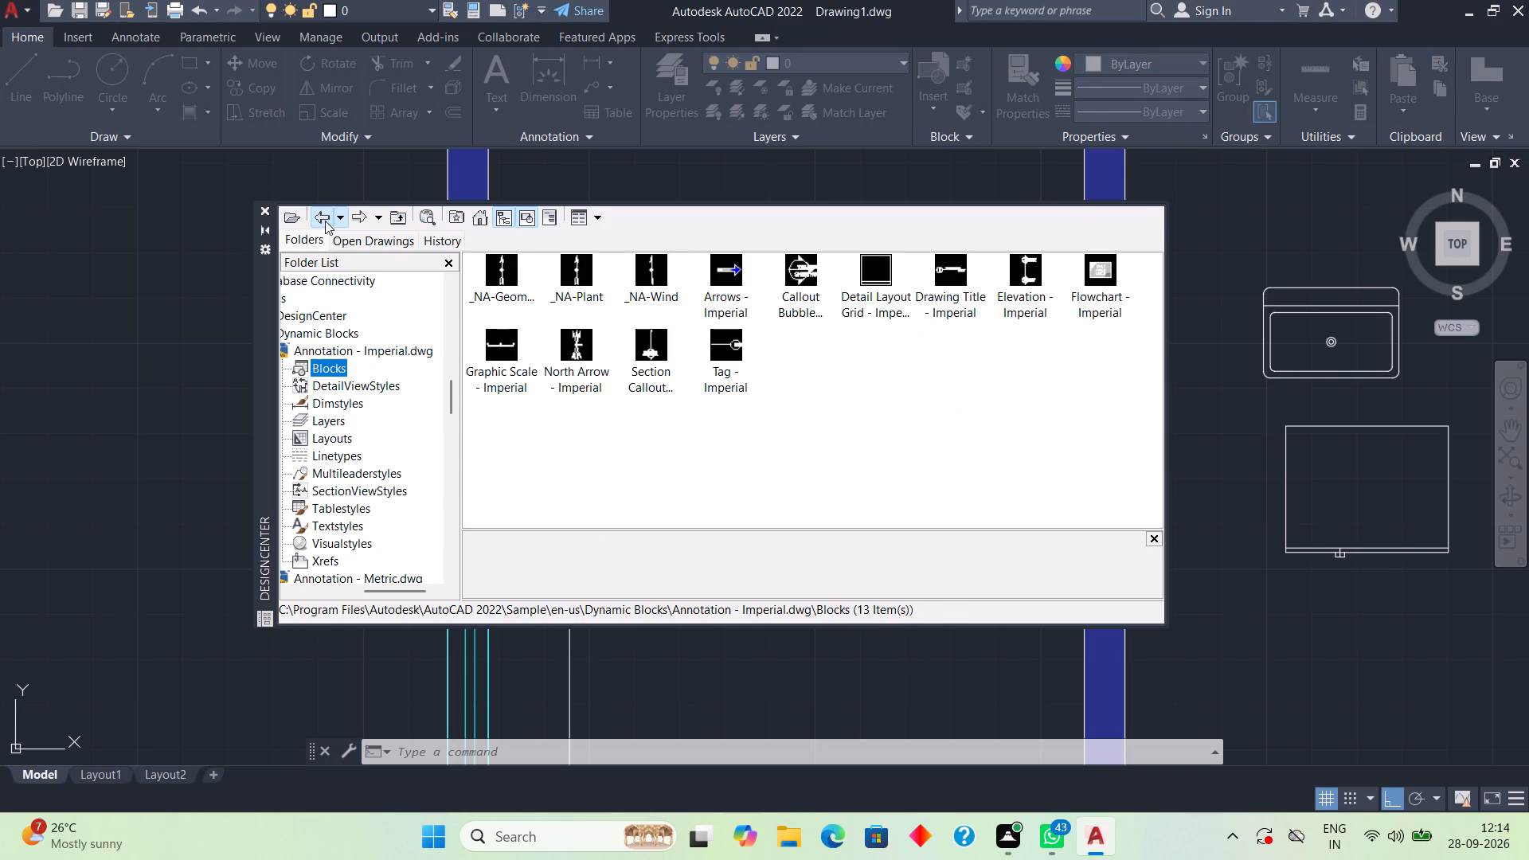
{"action": "double_click", "coordinate": [325, 221]}
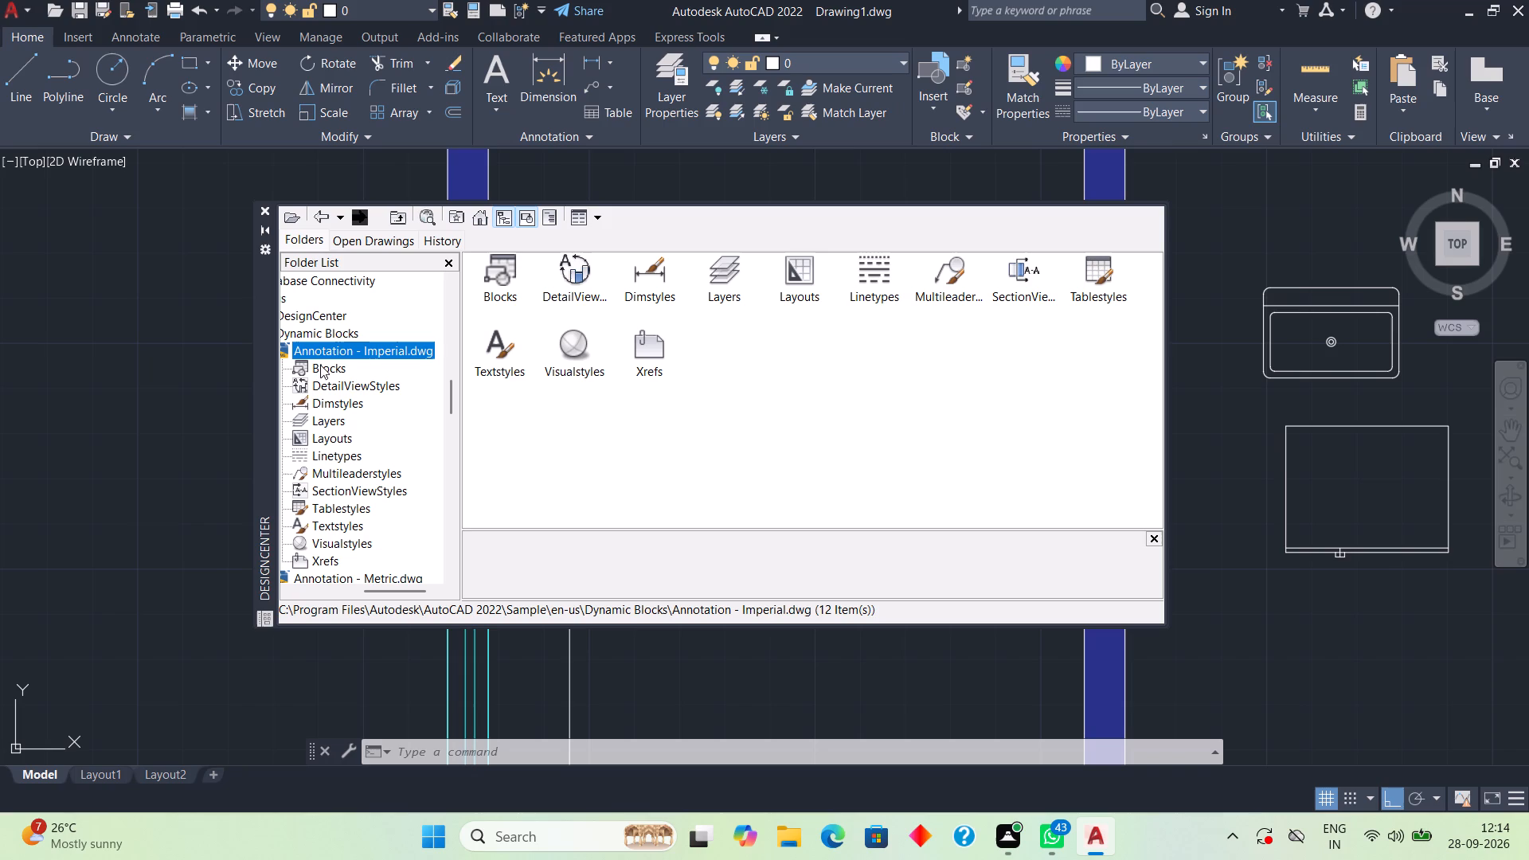
Go back to the Dynamic Blocks folder and display the blocks of Civil - Metric.dwg.
{"action": "left_click", "coordinate": [323, 218]}
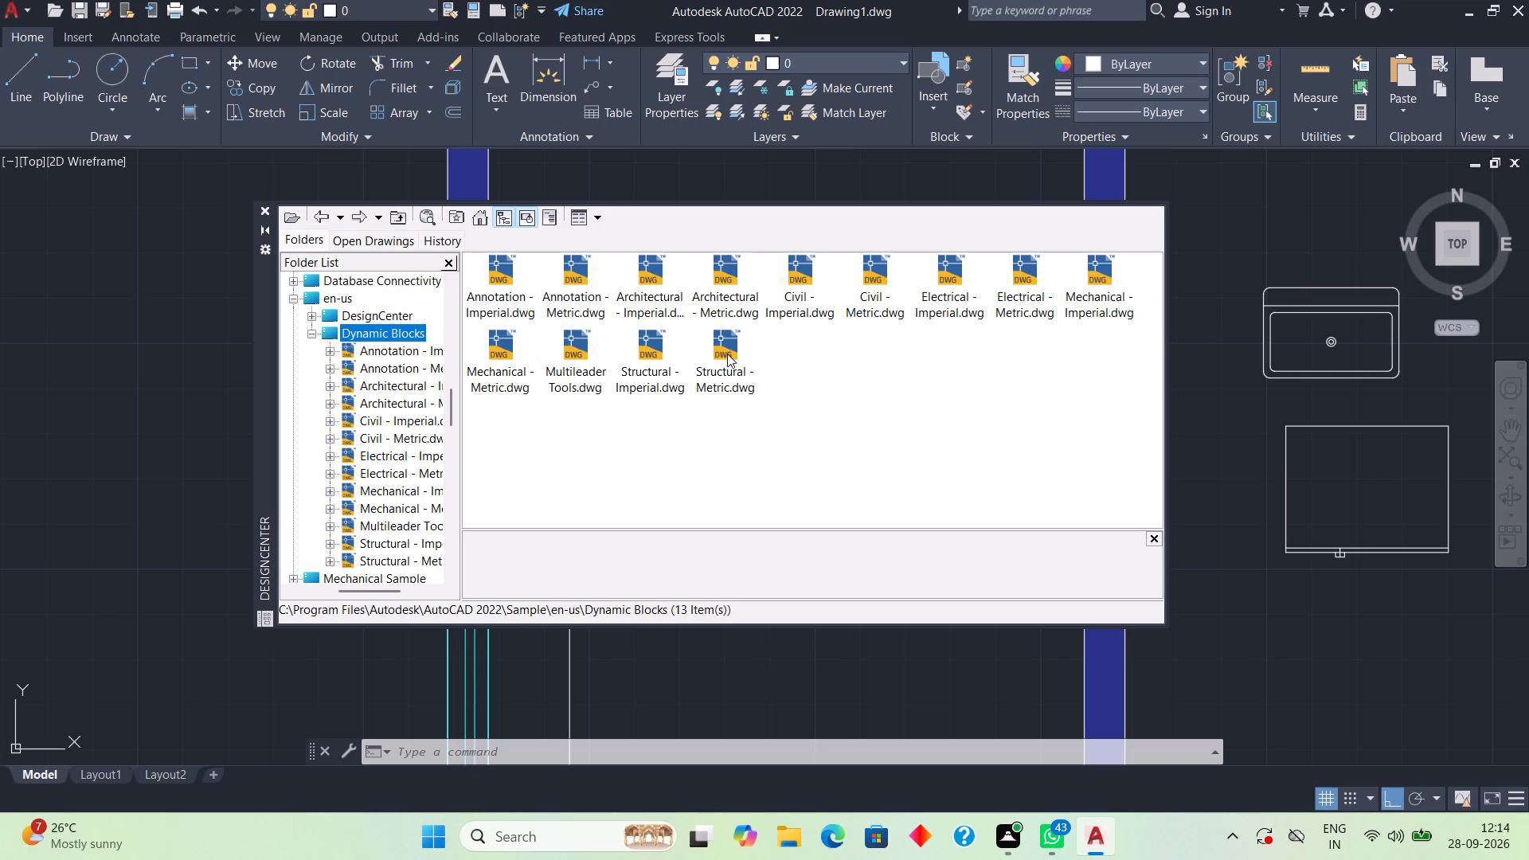
{"action": "double_click", "coordinate": [870, 260]}
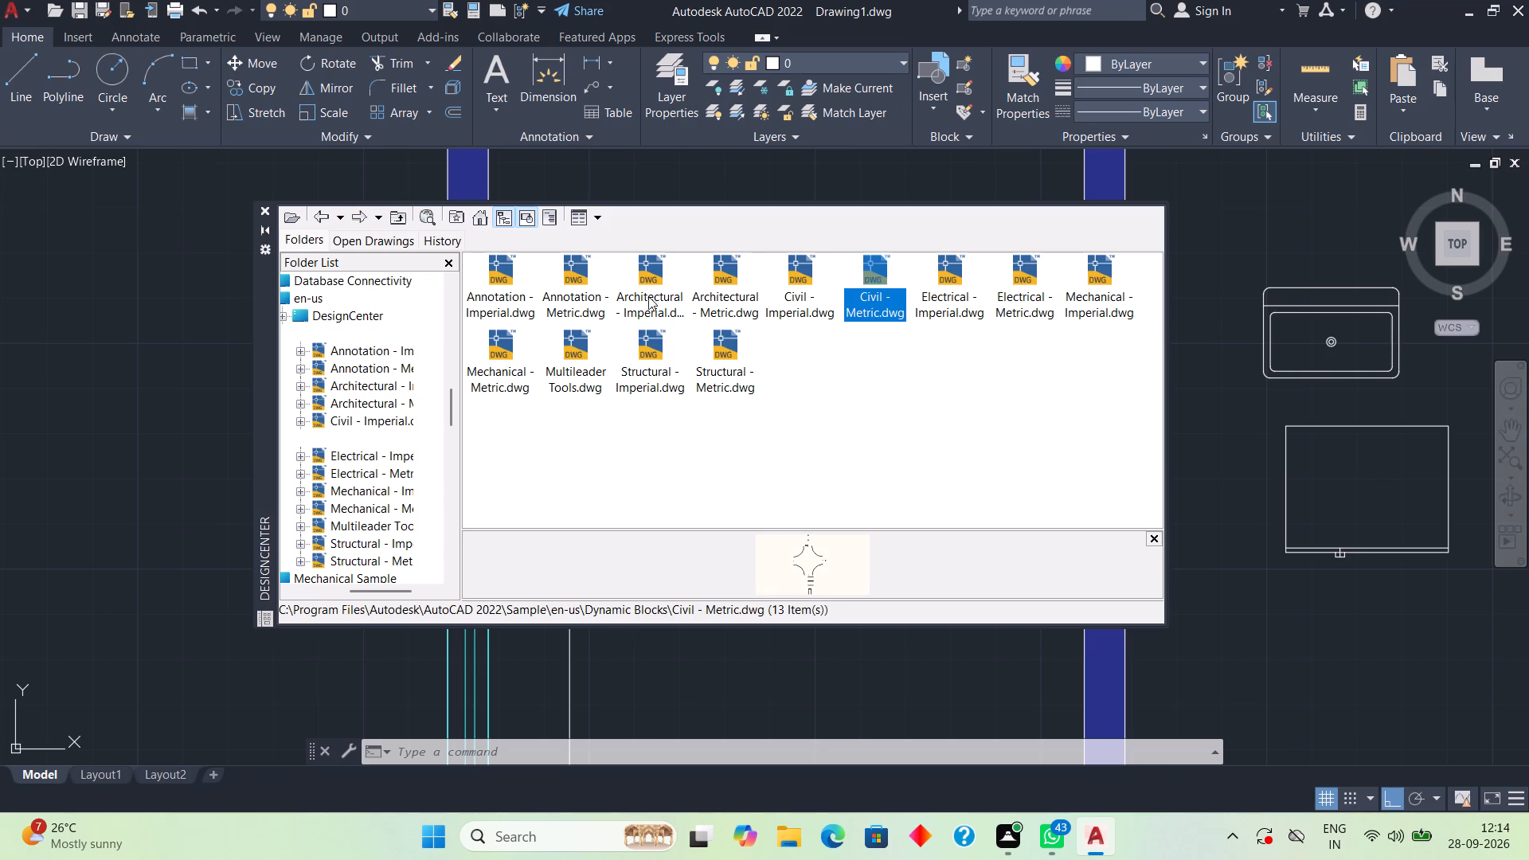
{"action": "double_click", "coordinate": [510, 263]}
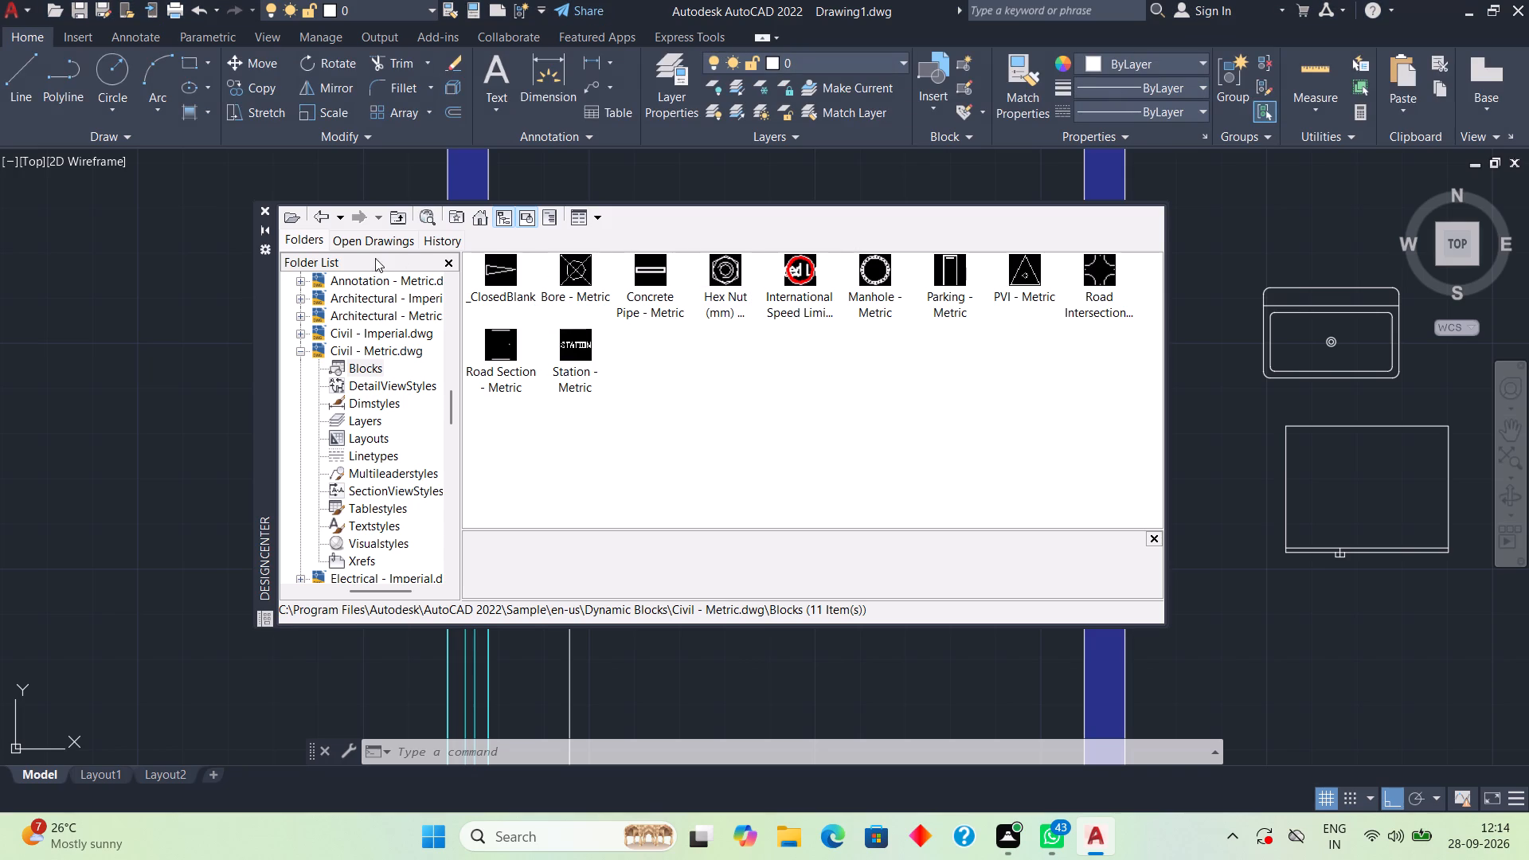
Examine the blocks of Annotation - Metric.dwg and Annotation - Imperial.dwg, returning to the Dynamic Blocks folder.
{"action": "left_click", "coordinate": [365, 279]}
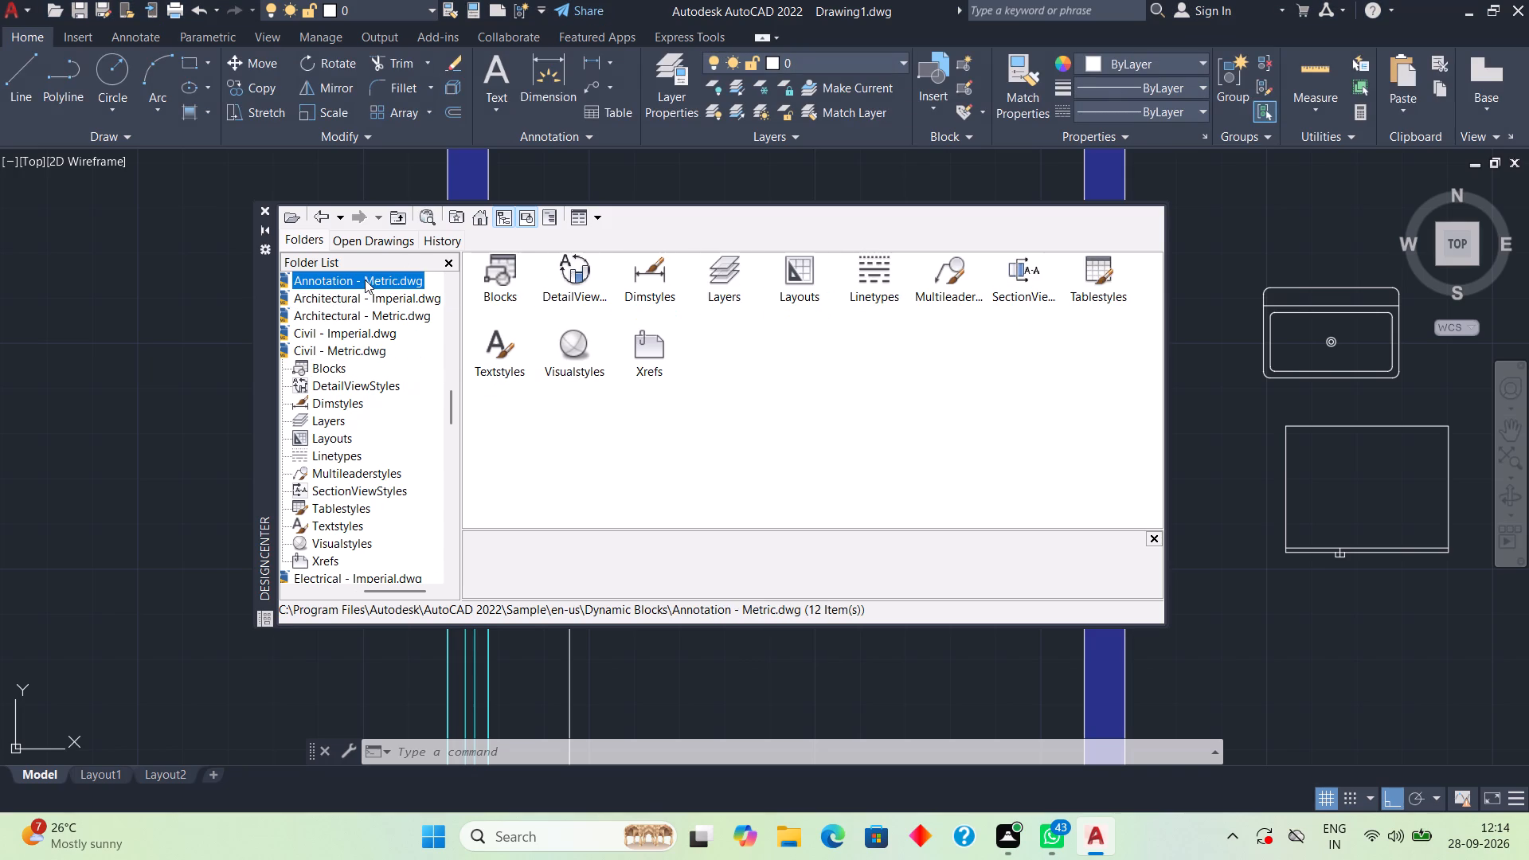
{"action": "double_click", "coordinate": [512, 276]}
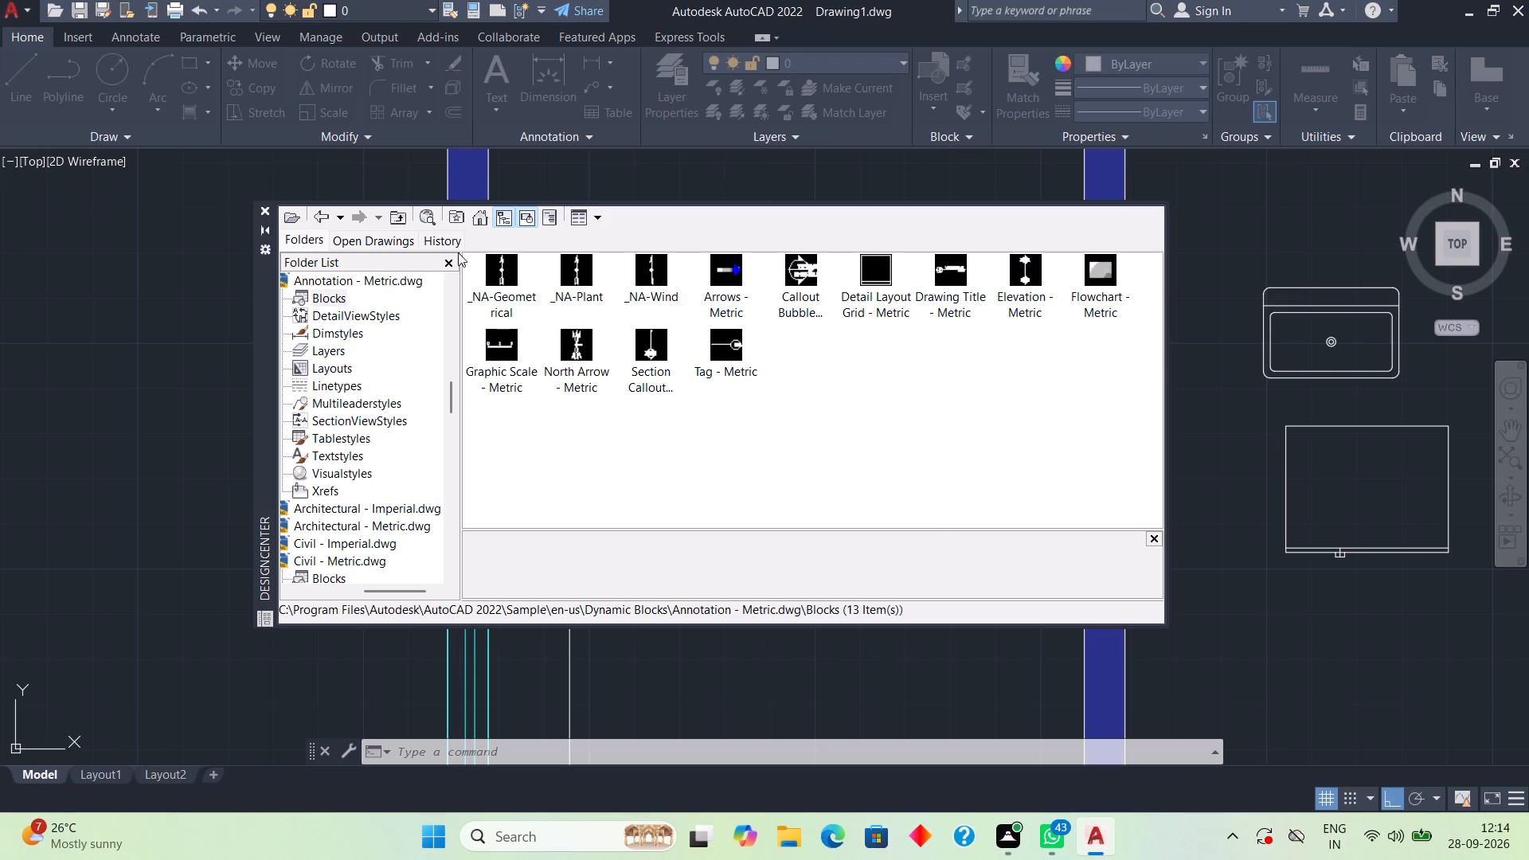
{"action": "left_click", "coordinate": [325, 210]}
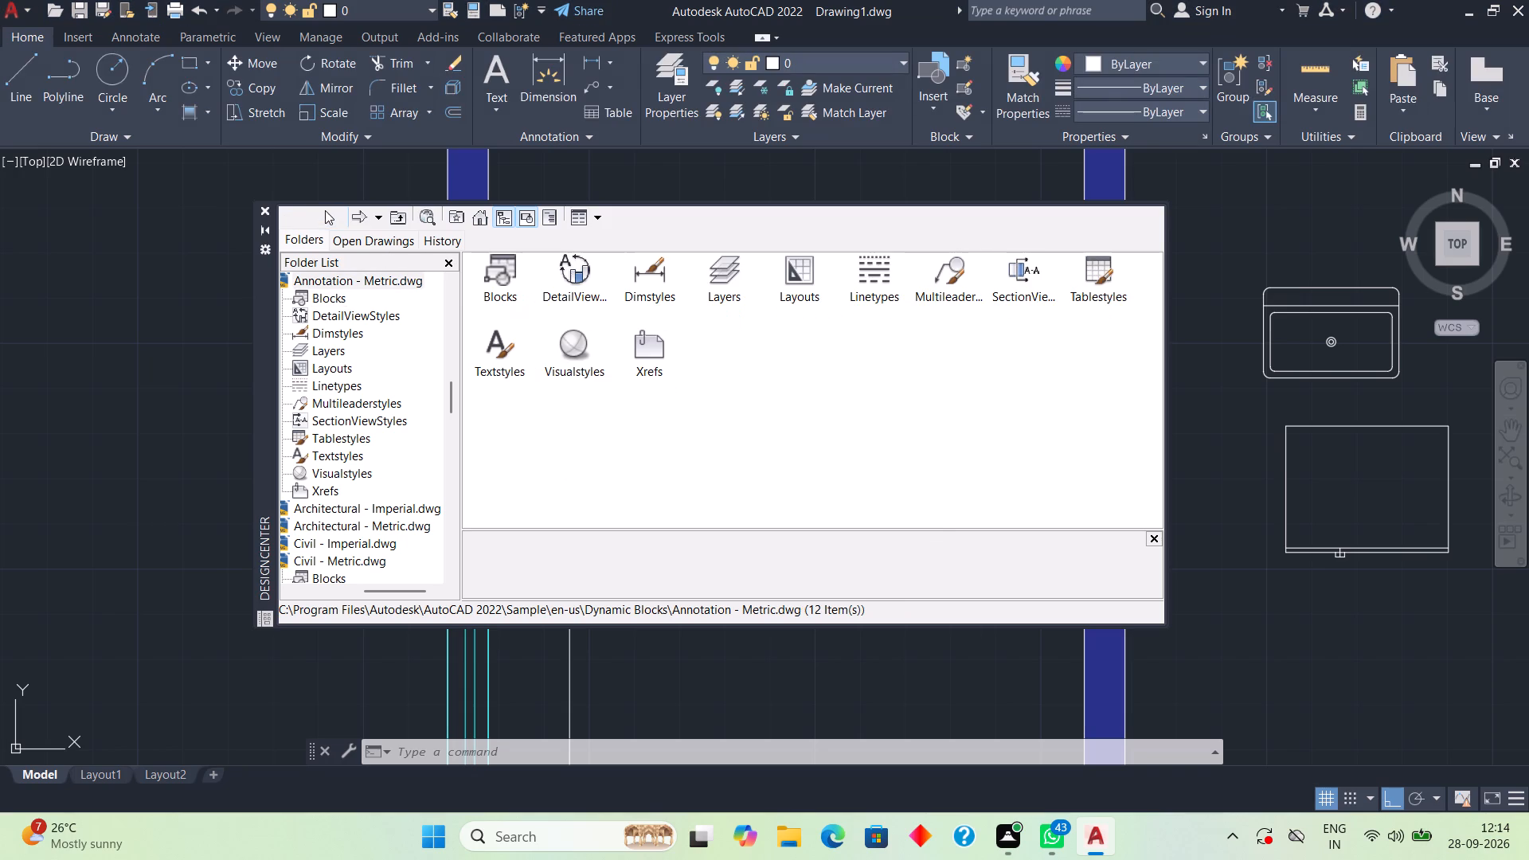
{"action": "left_click", "coordinate": [325, 210]}
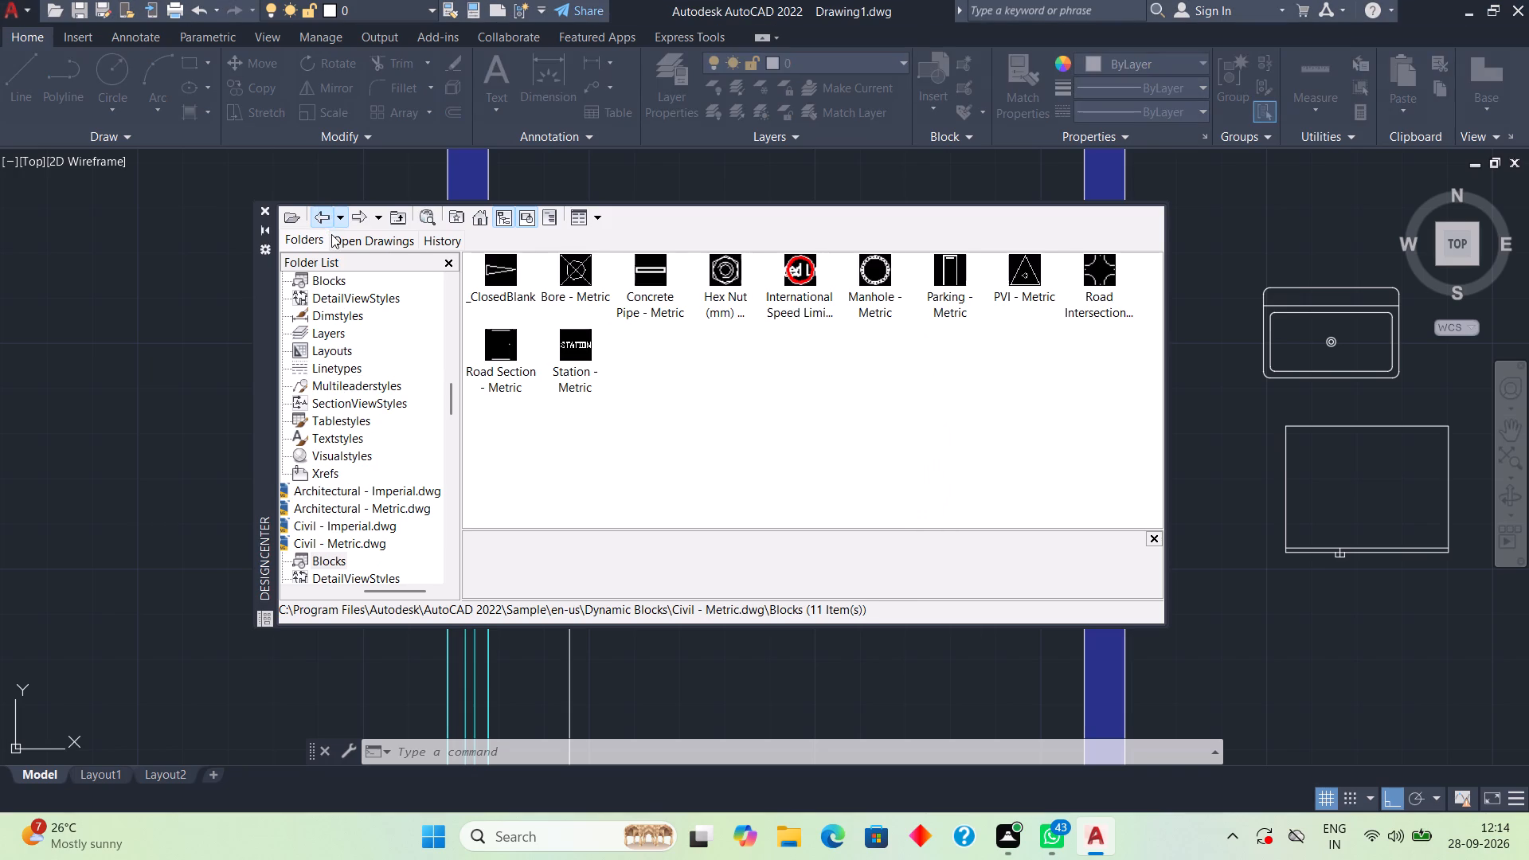
{"action": "left_click", "coordinate": [326, 219]}
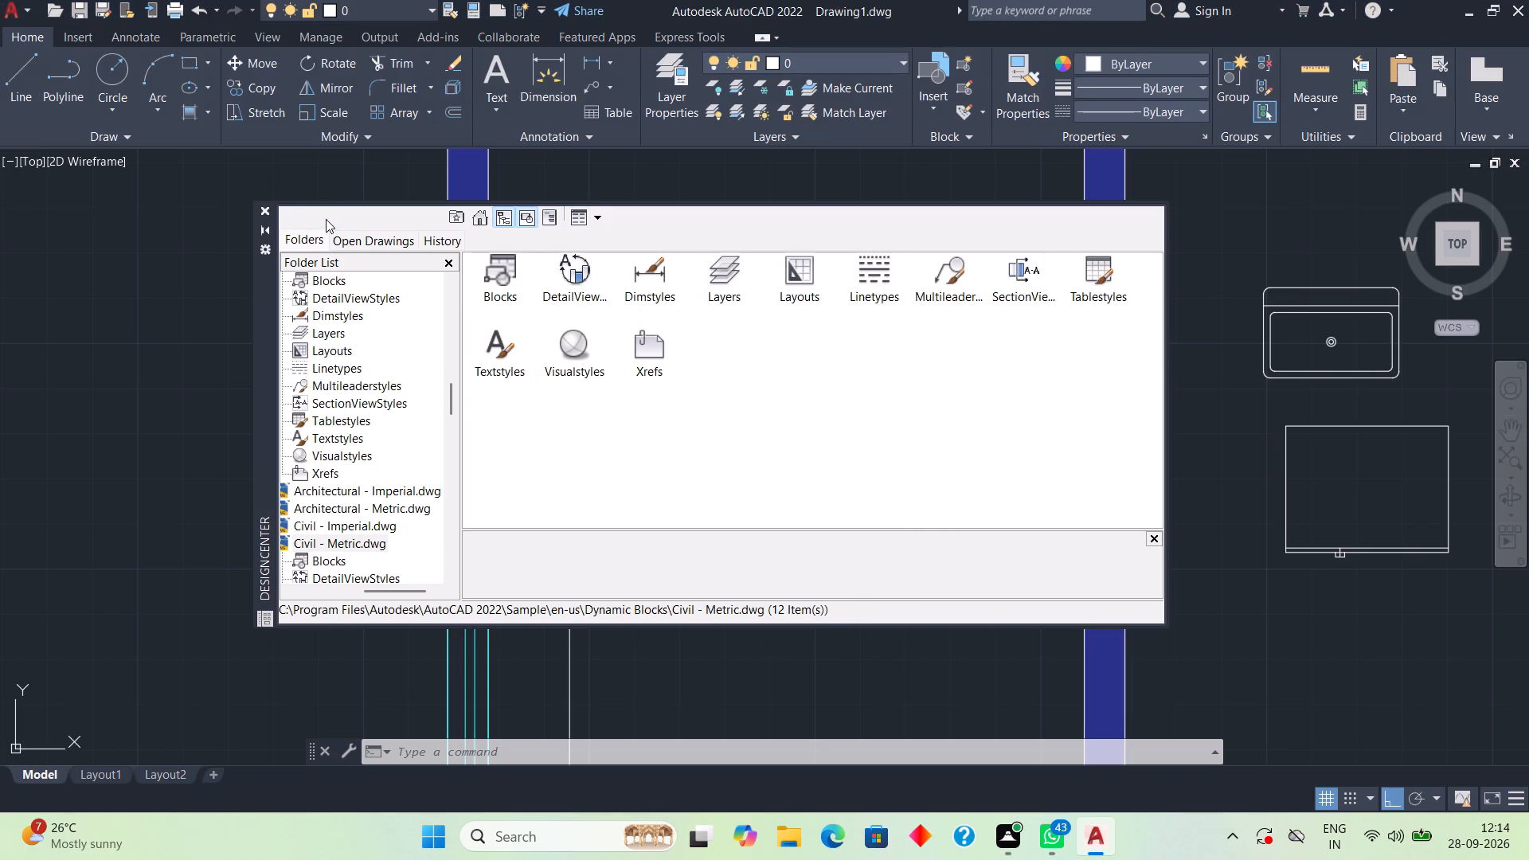
{"action": "left_click", "coordinate": [336, 220]}
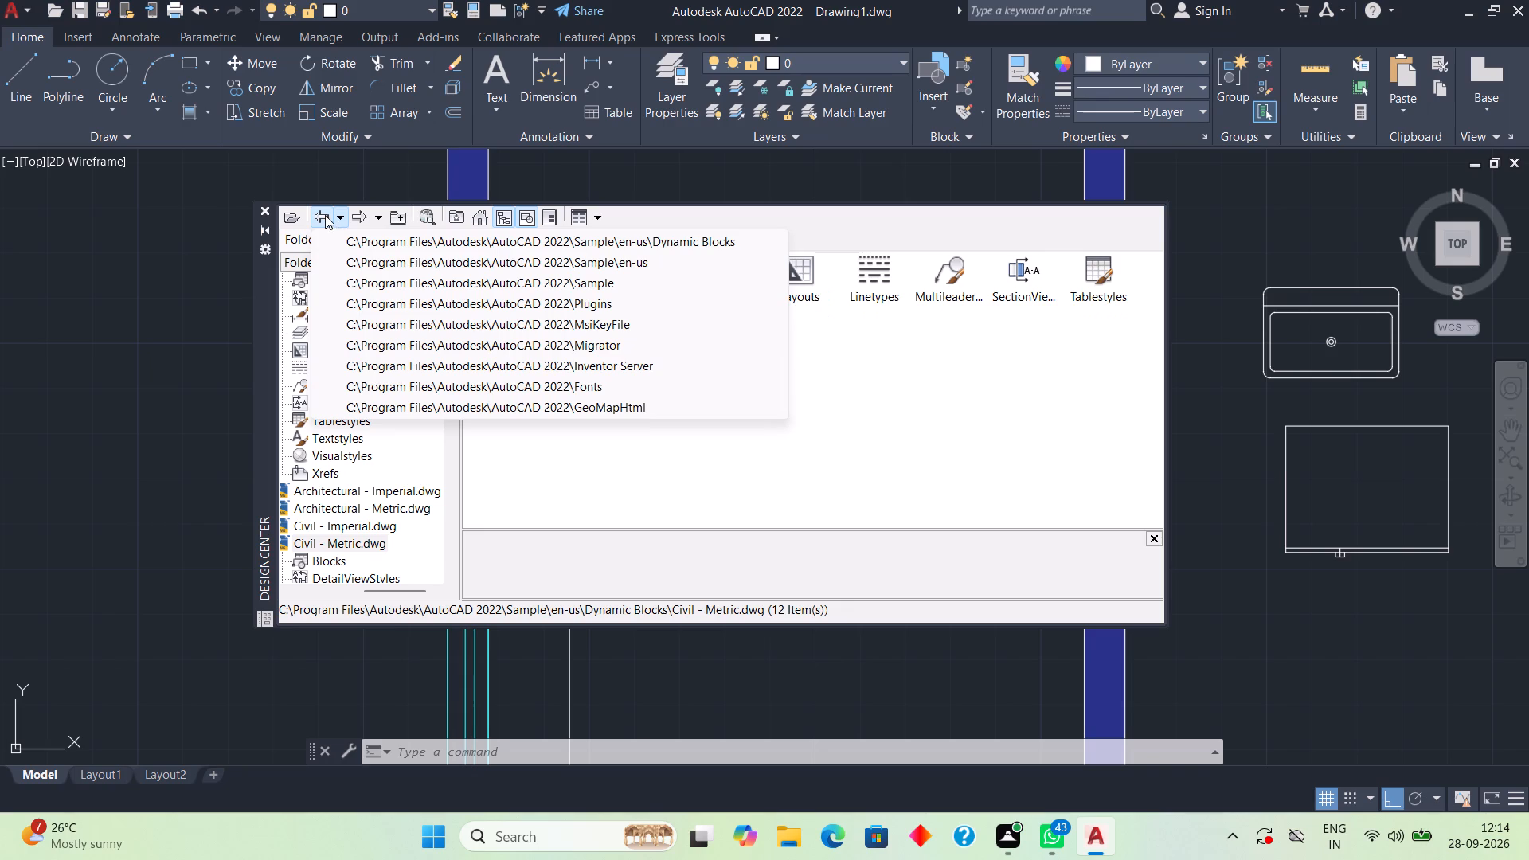
{"action": "left_click", "coordinate": [324, 214]}
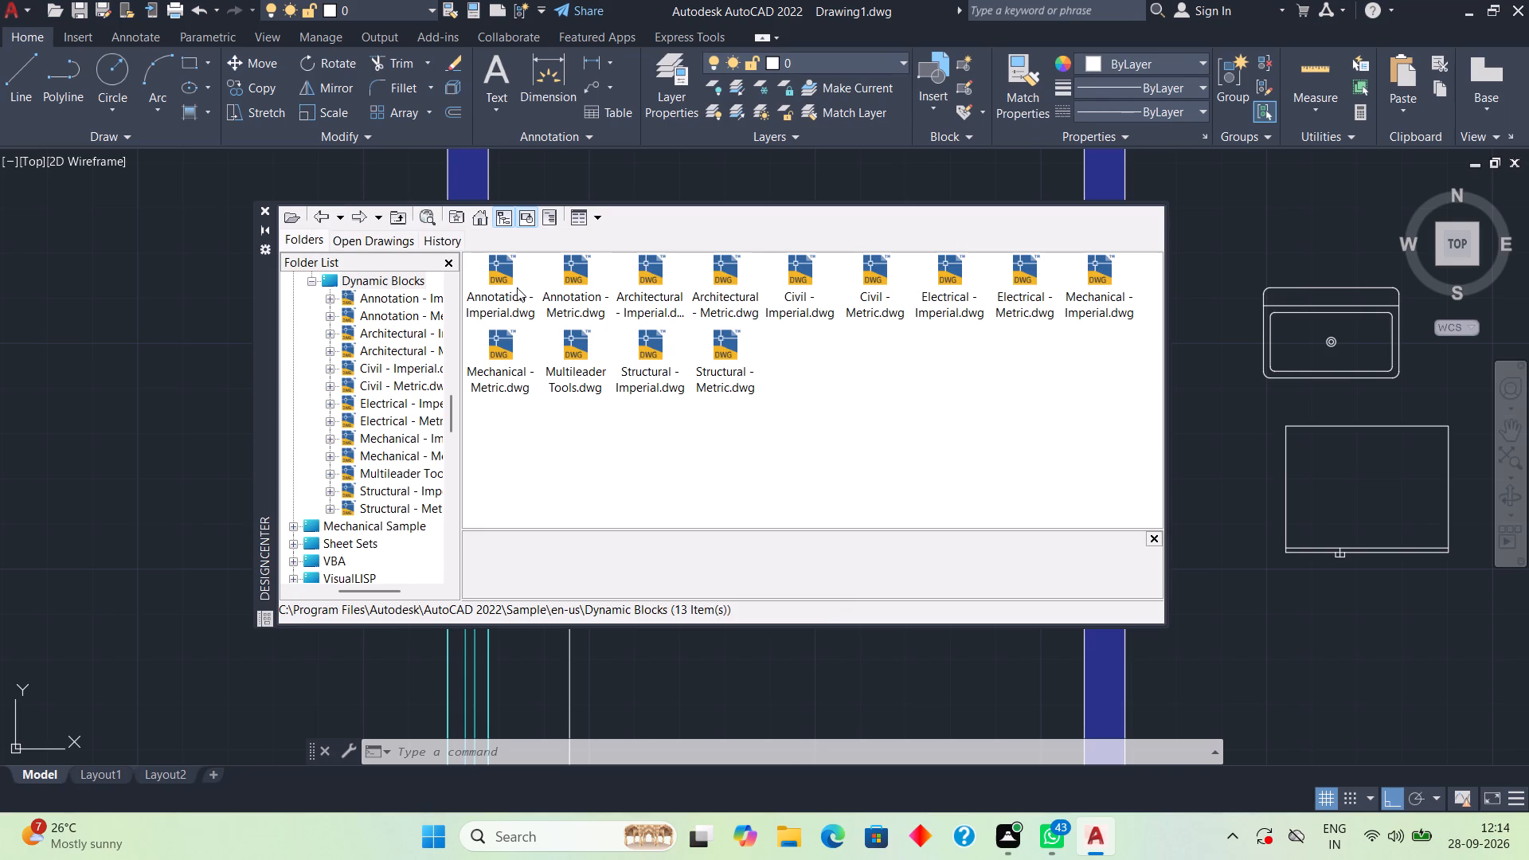
{"action": "double_click", "coordinate": [503, 284]}
{"action": "double_click", "coordinate": [503, 284]}
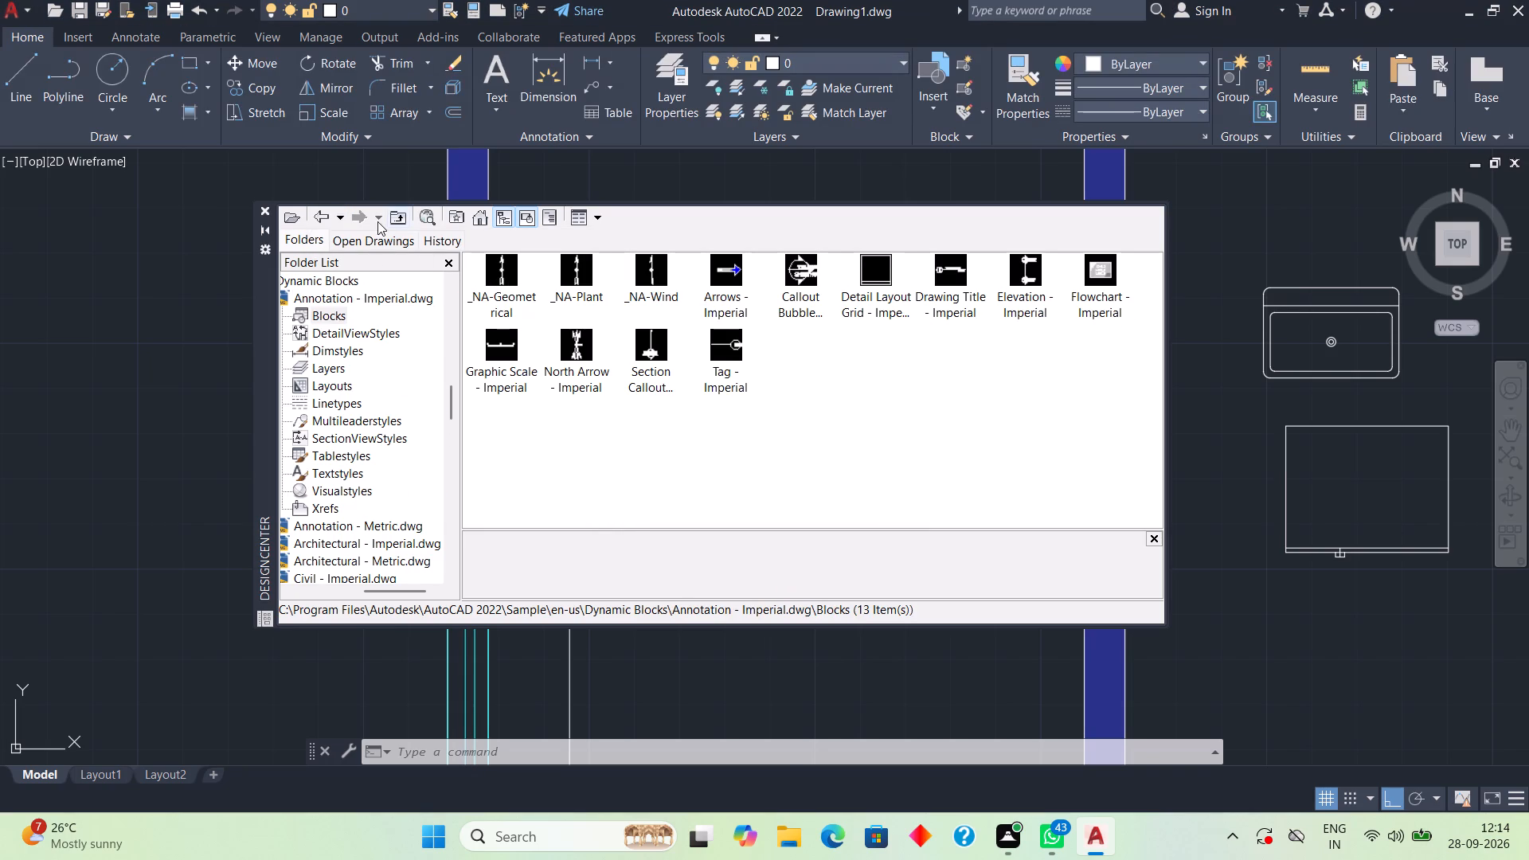
{"action": "left_click", "coordinate": [323, 211]}
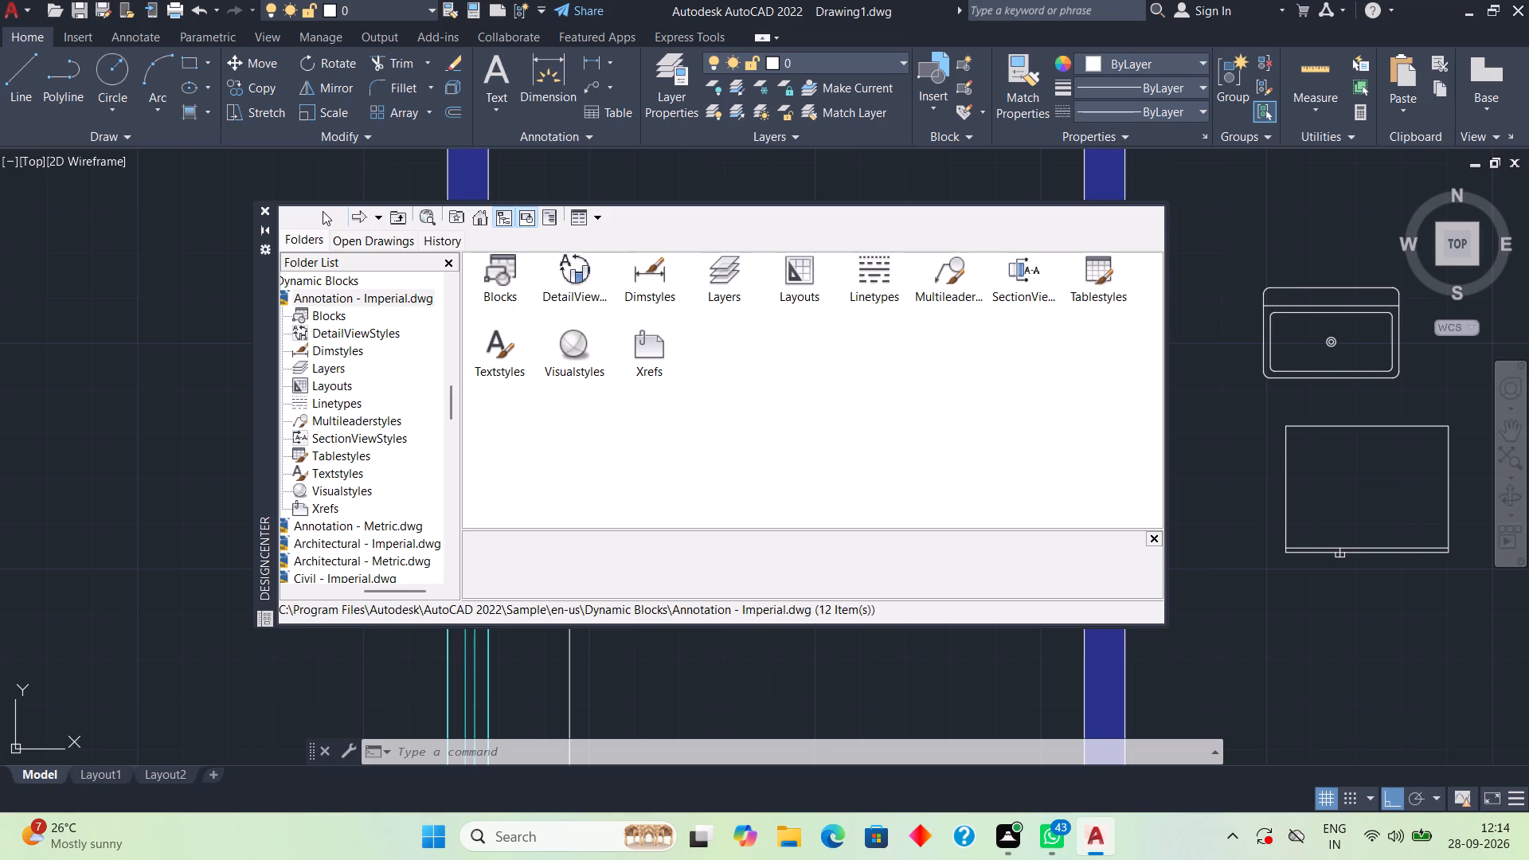
{"action": "left_click", "coordinate": [322, 211]}
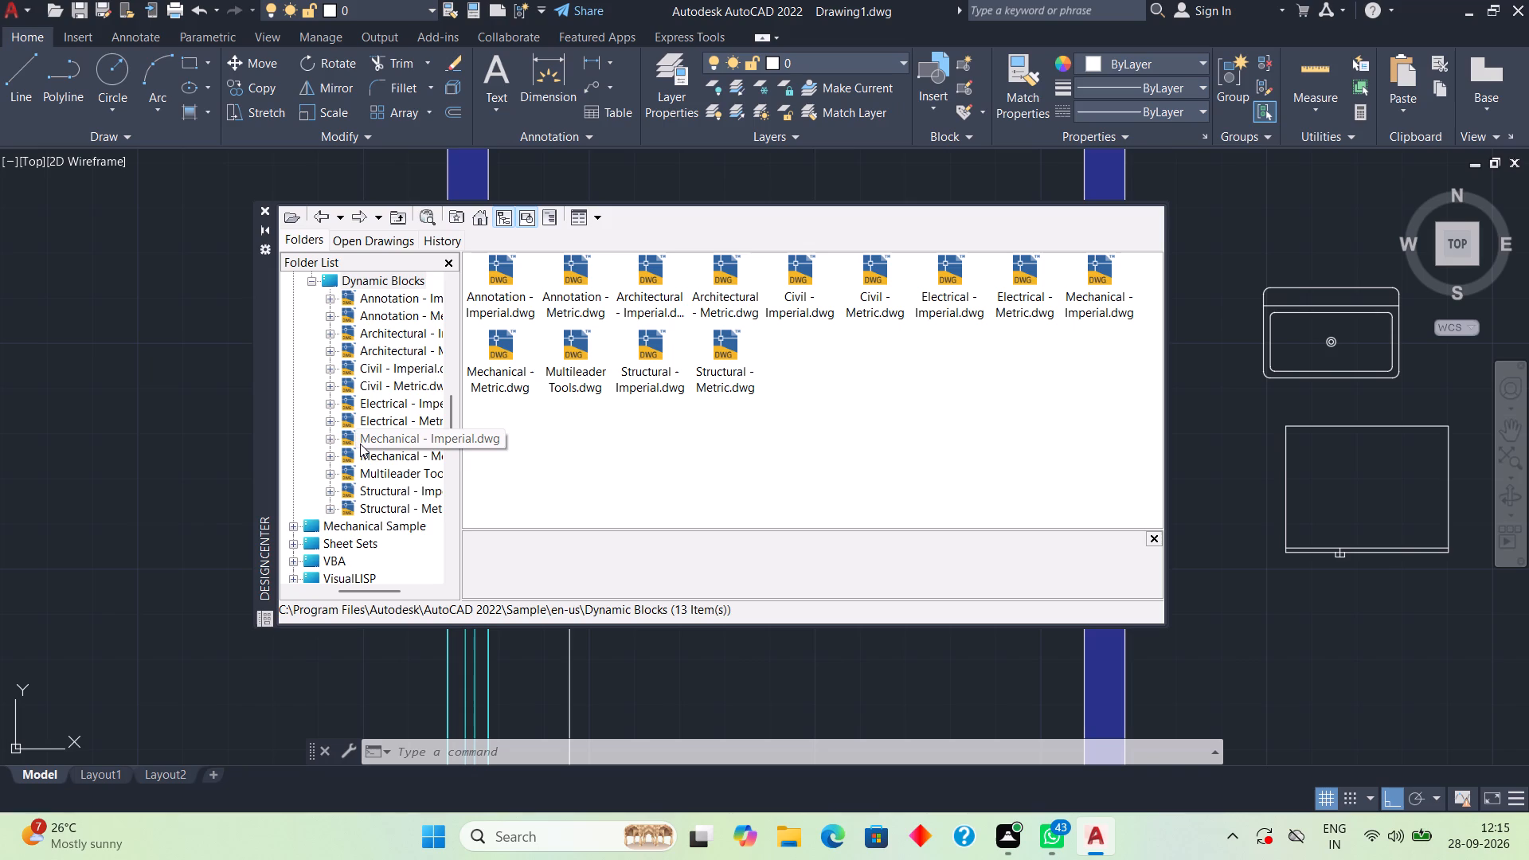
Insert the Toilet - Imperial block from Architectural - Imperial.dwg just above the sink beside the floor plan.
{"action": "scroll", "coordinate": [360, 444], "scroll_direction": "down", "scroll_amount": 2}
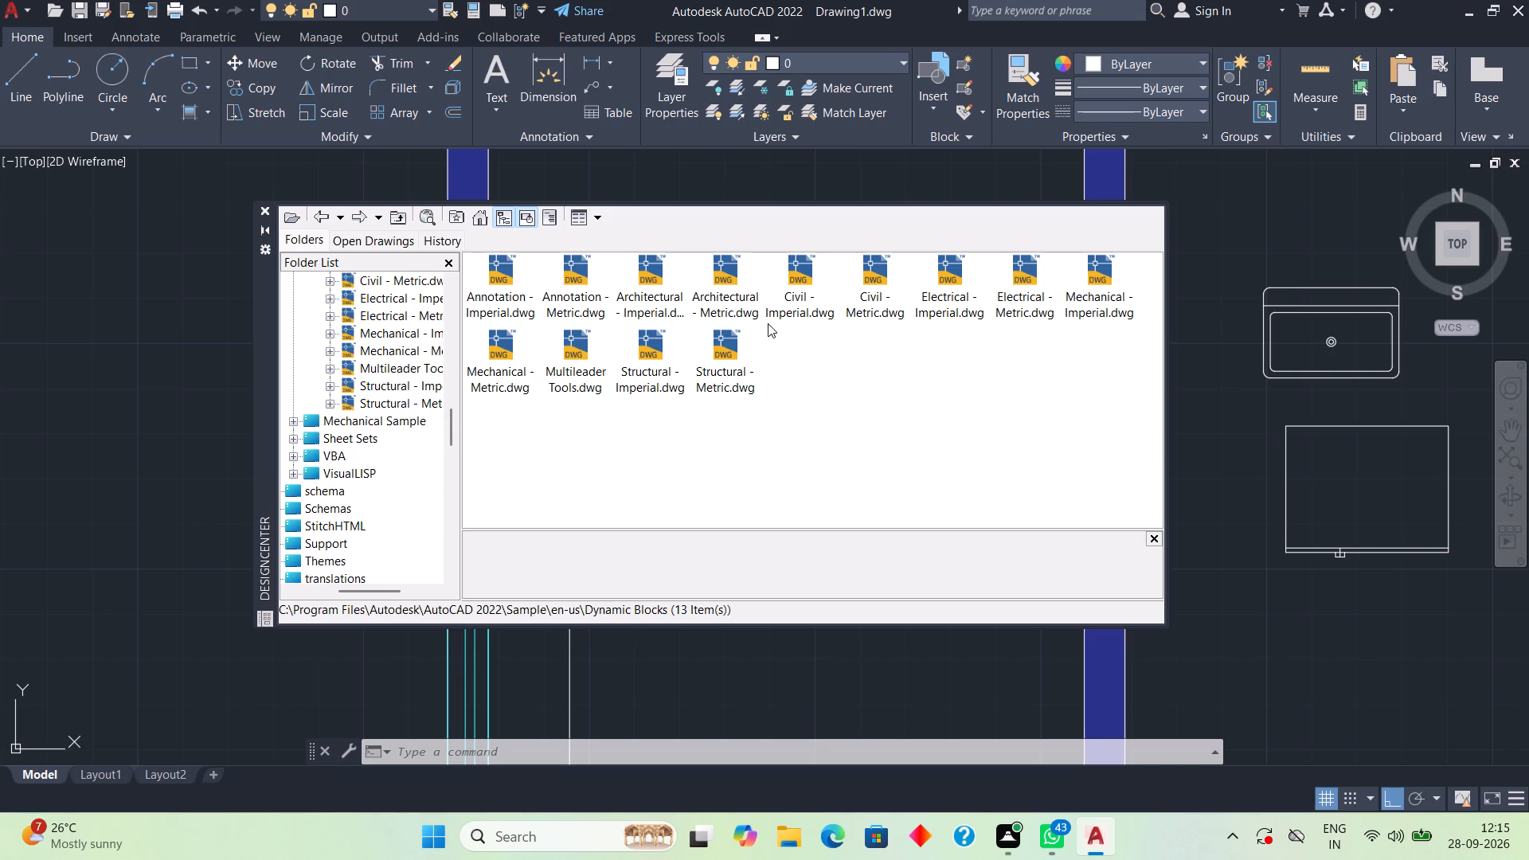
{"action": "double_click", "coordinate": [649, 263]}
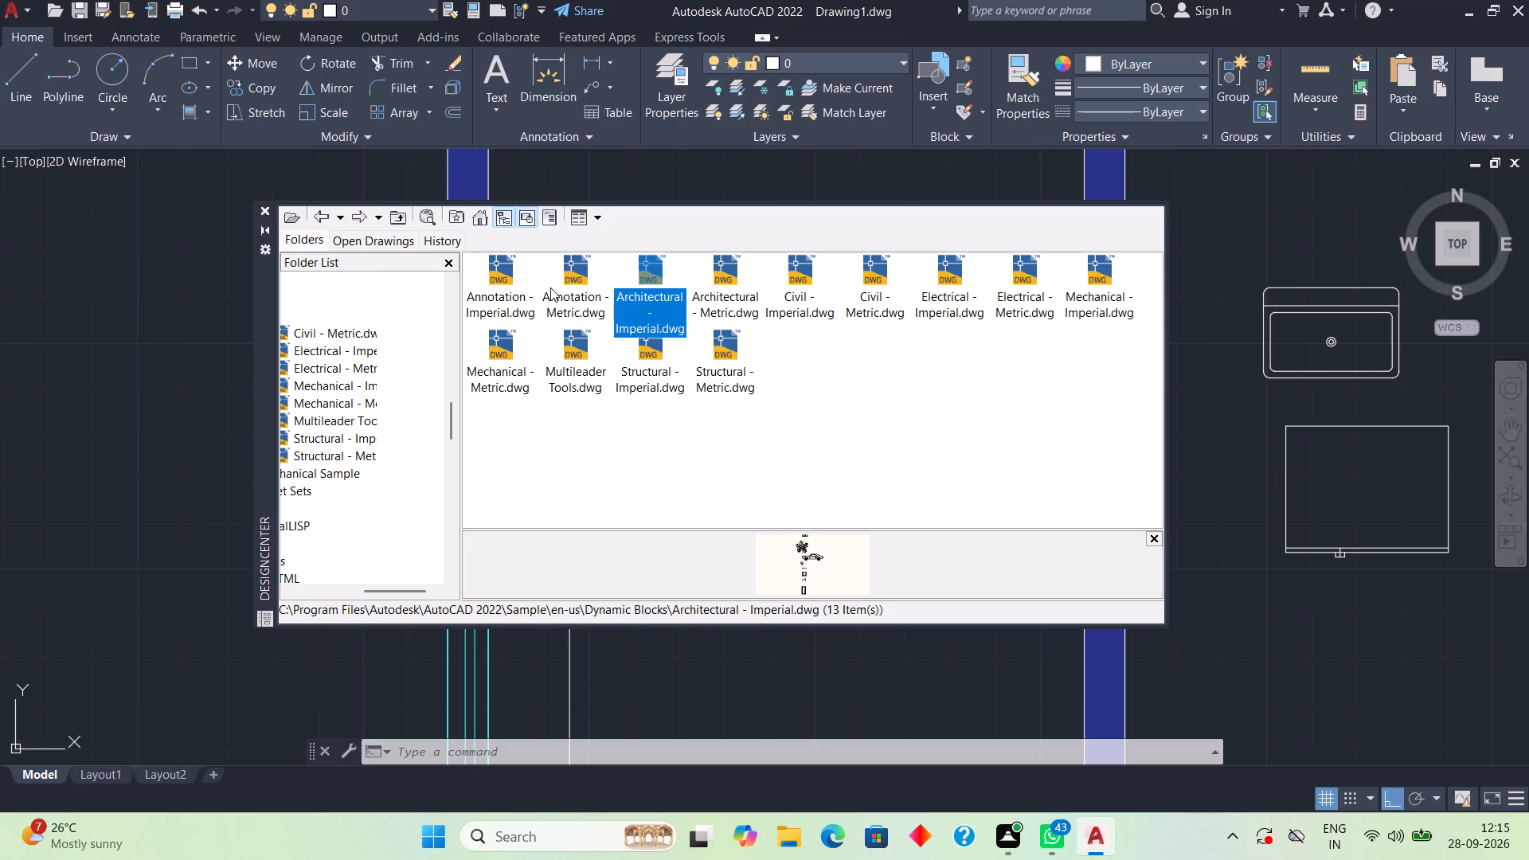
{"action": "double_click", "coordinate": [489, 270]}
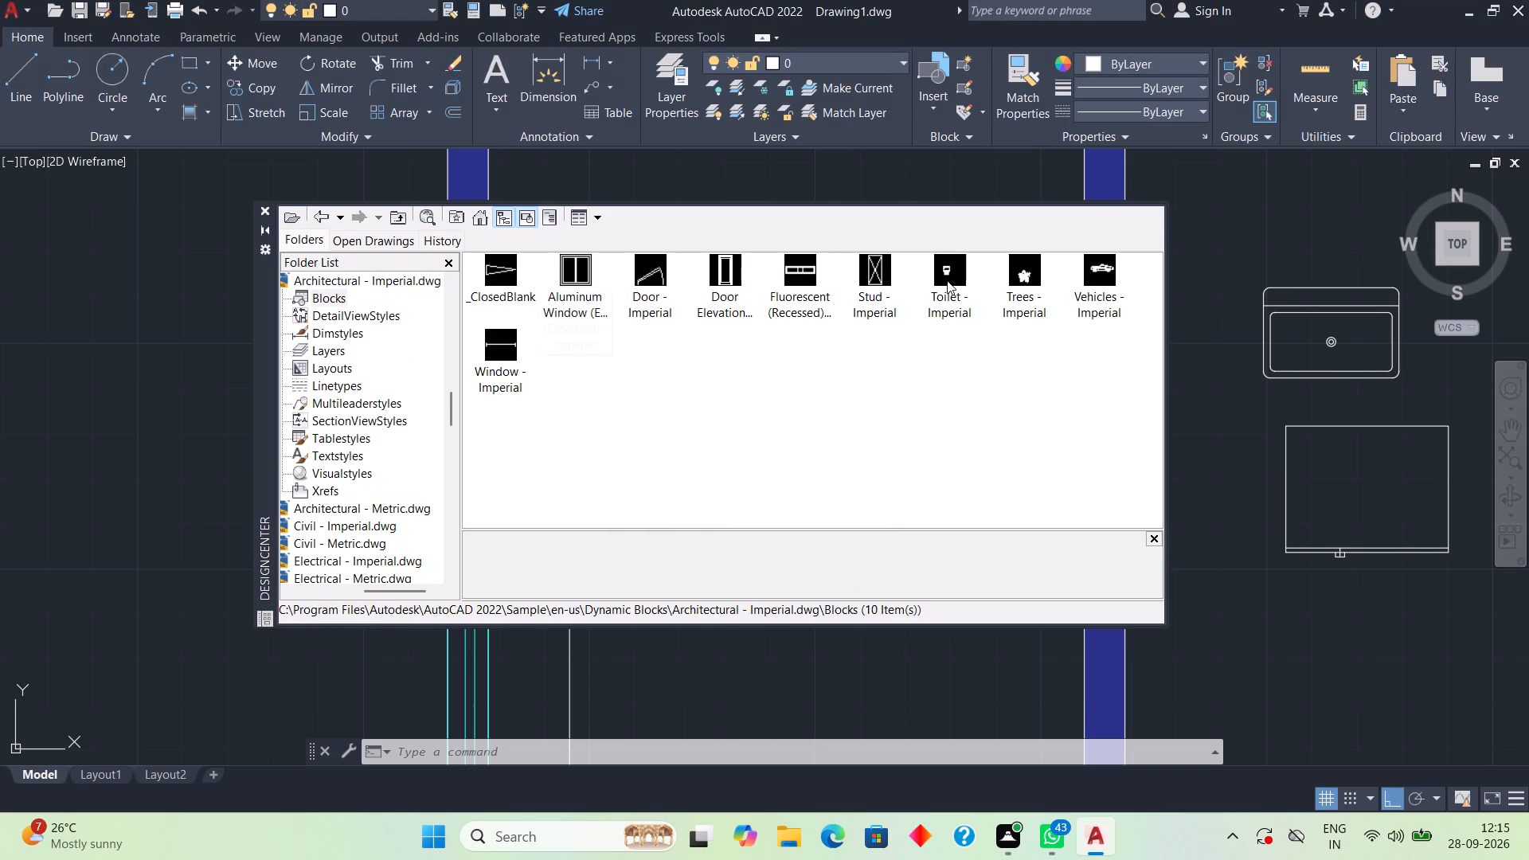
{"action": "left_click_drag", "start_coordinate": [947, 280], "coordinate": [1246, 328]}
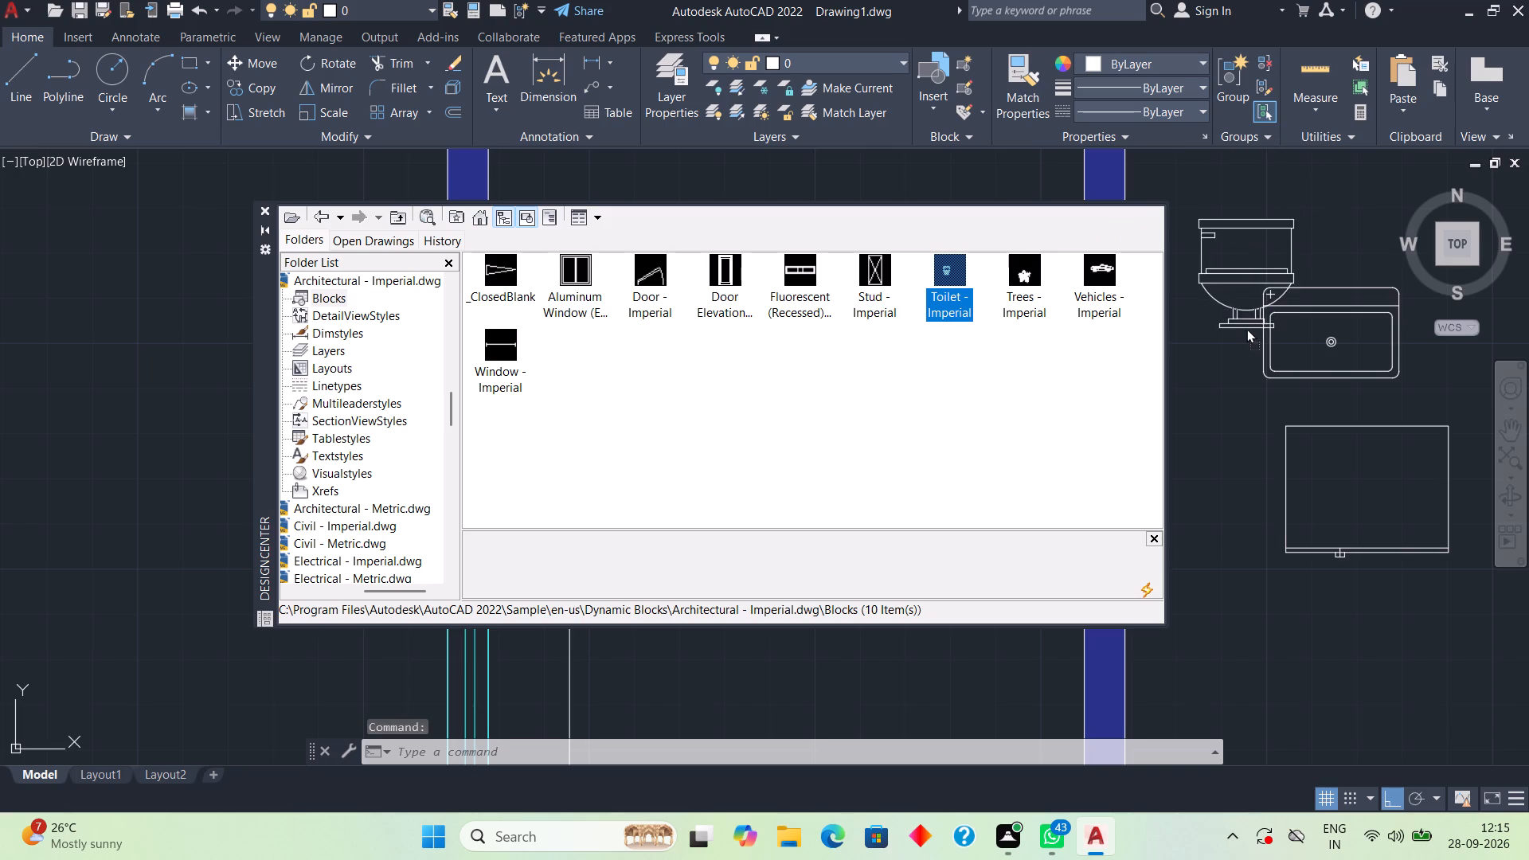
{"action": "left_click_drag", "start_coordinate": [1246, 328], "coordinate": [1230, 303]}
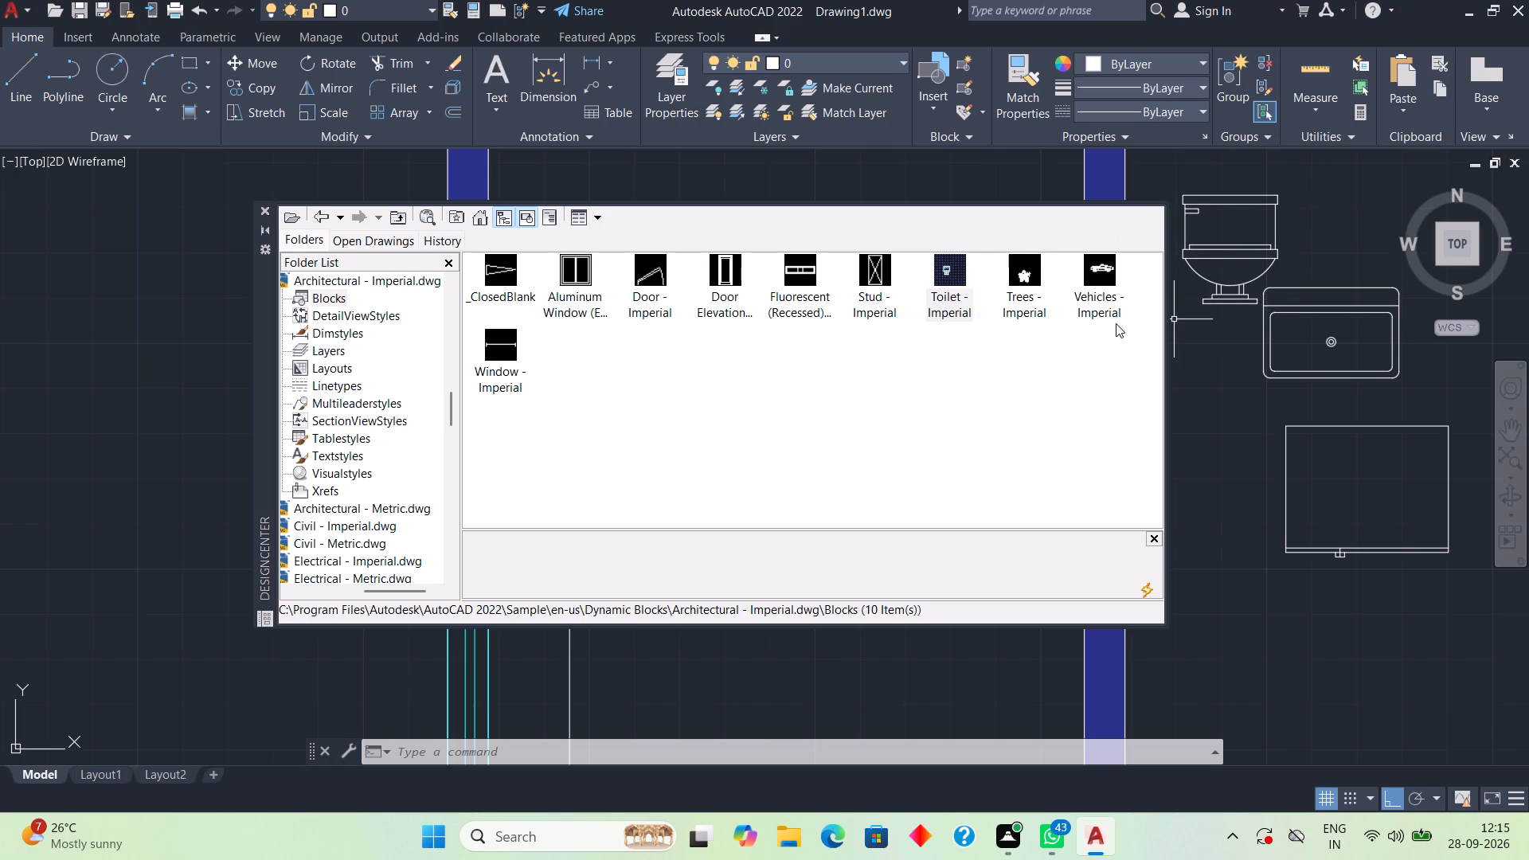
Insert the Vehicles - Imperial block beside the floor plan, below the toilet and sink.
{"action": "left_click_drag", "start_coordinate": [1092, 275], "coordinate": [1113, 342]}
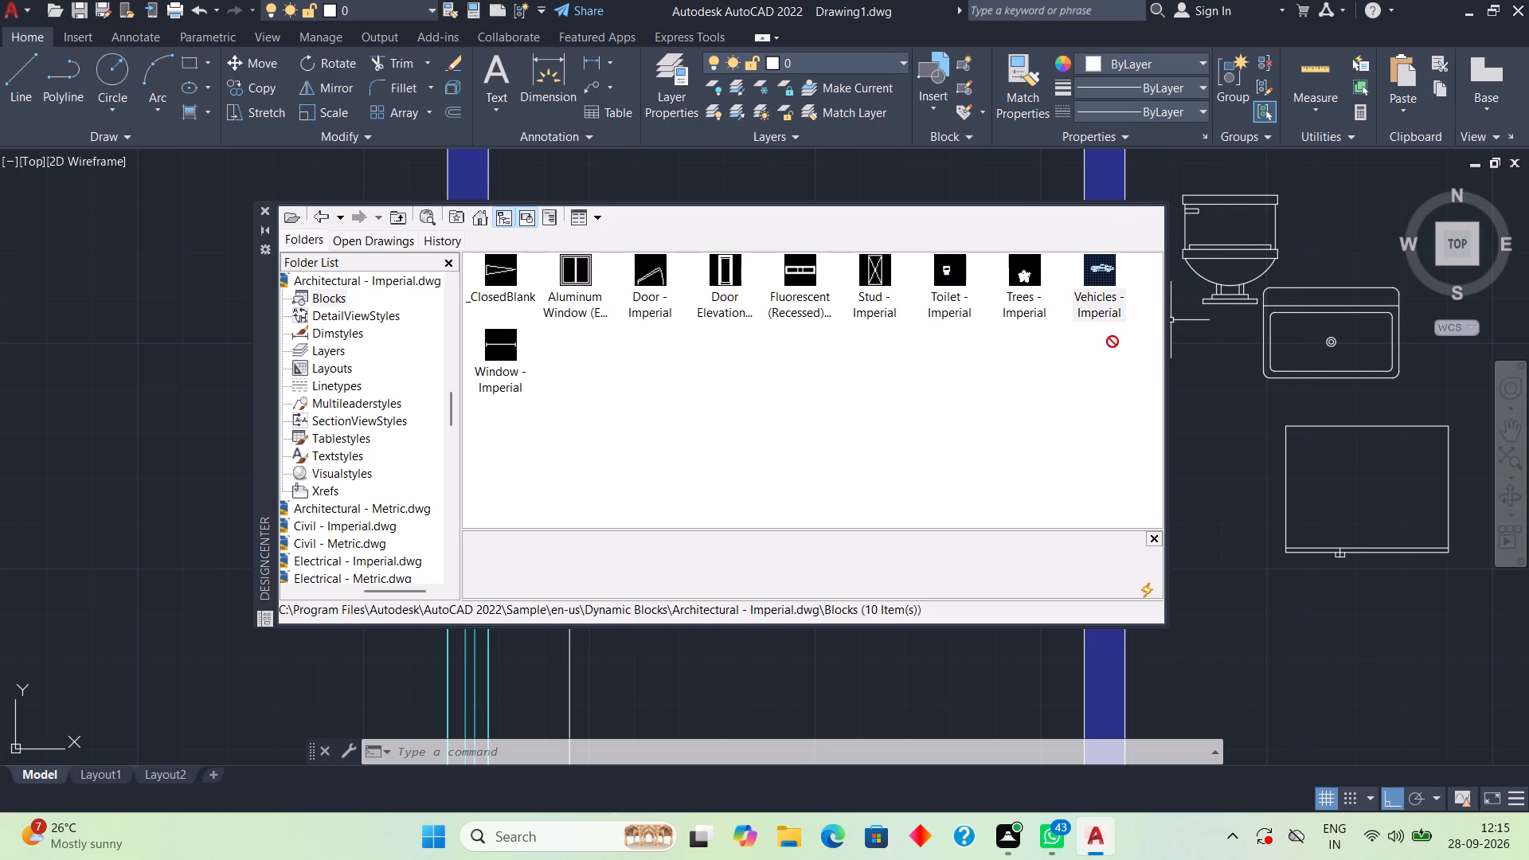
{"action": "left_click_drag", "start_coordinate": [1113, 342], "coordinate": [1187, 721]}
{"action": "left_click", "coordinate": [1187, 721]}
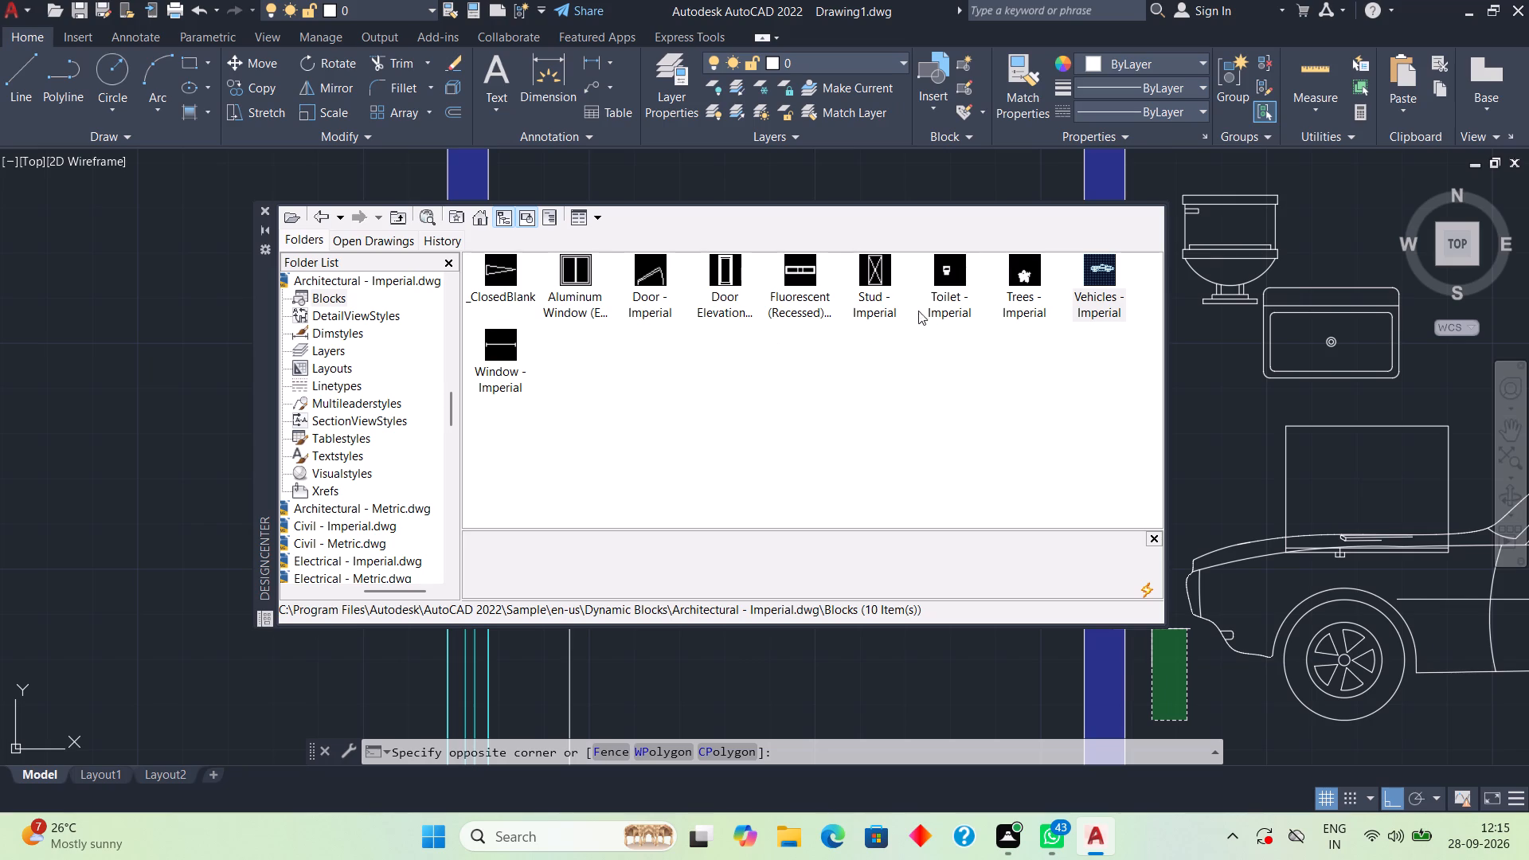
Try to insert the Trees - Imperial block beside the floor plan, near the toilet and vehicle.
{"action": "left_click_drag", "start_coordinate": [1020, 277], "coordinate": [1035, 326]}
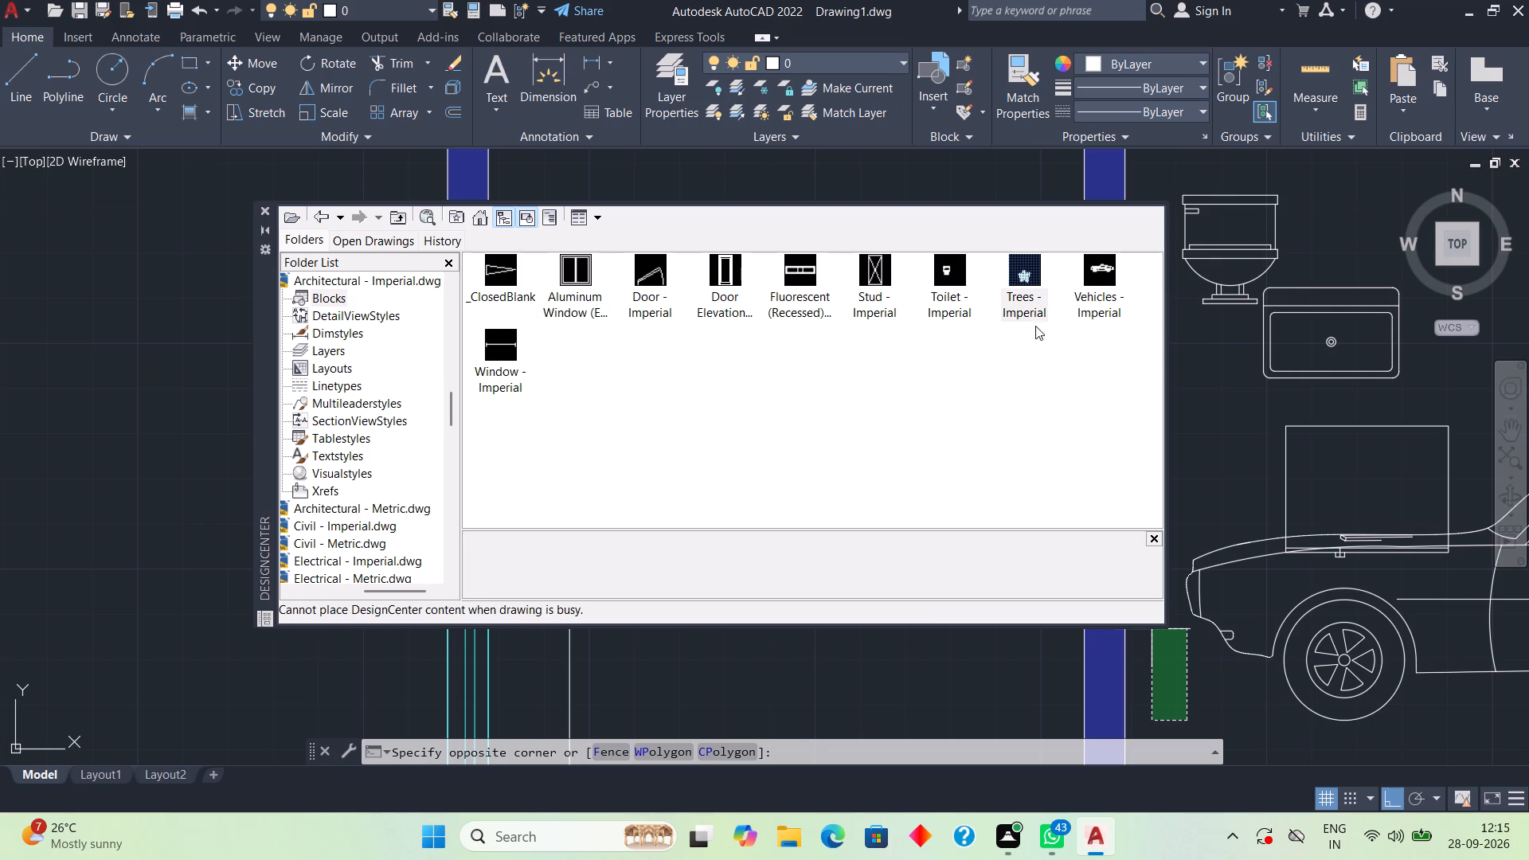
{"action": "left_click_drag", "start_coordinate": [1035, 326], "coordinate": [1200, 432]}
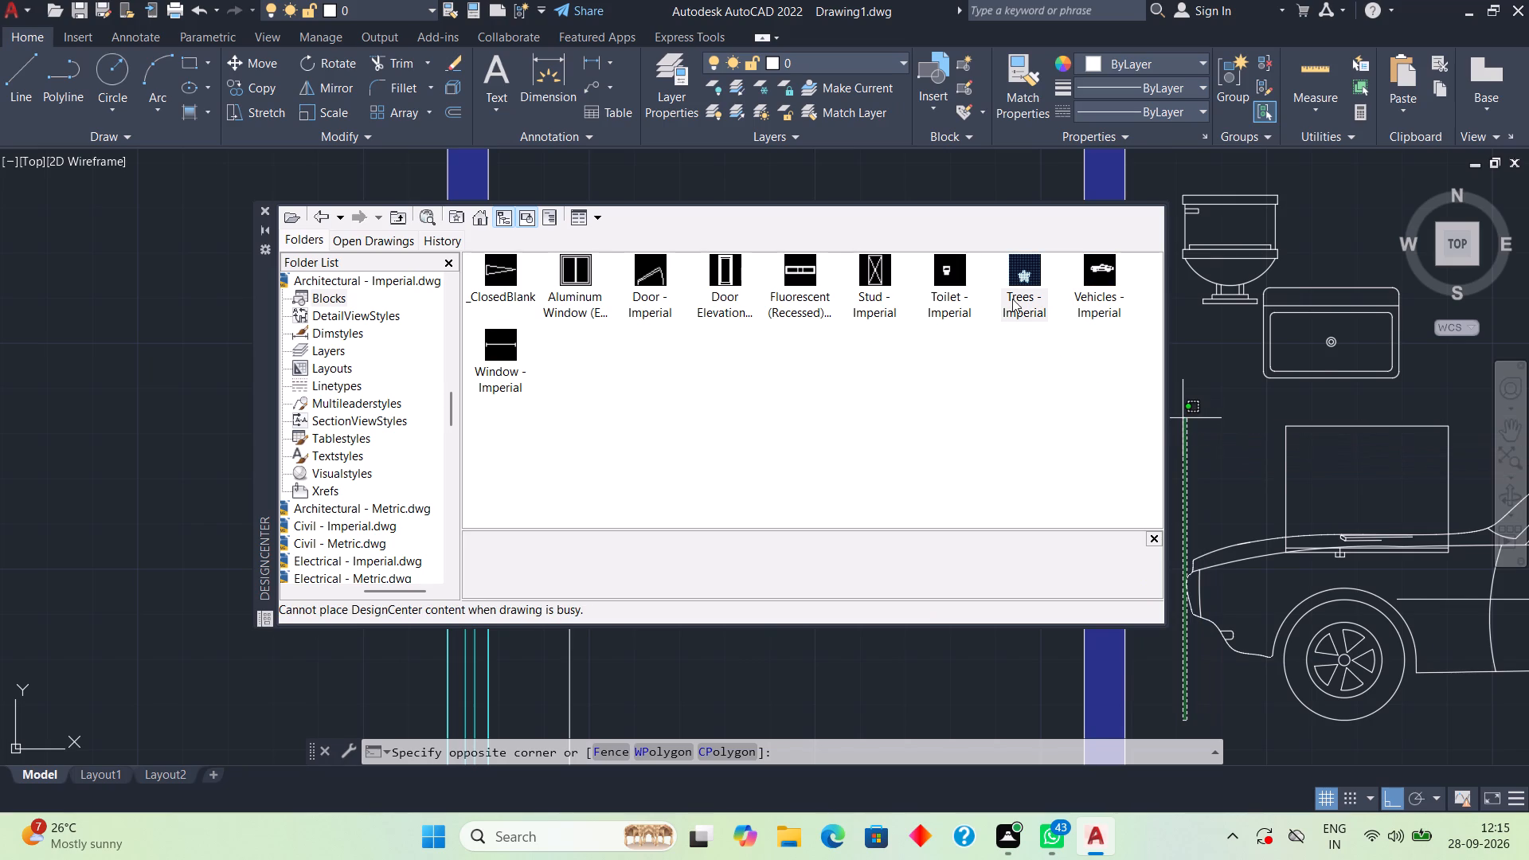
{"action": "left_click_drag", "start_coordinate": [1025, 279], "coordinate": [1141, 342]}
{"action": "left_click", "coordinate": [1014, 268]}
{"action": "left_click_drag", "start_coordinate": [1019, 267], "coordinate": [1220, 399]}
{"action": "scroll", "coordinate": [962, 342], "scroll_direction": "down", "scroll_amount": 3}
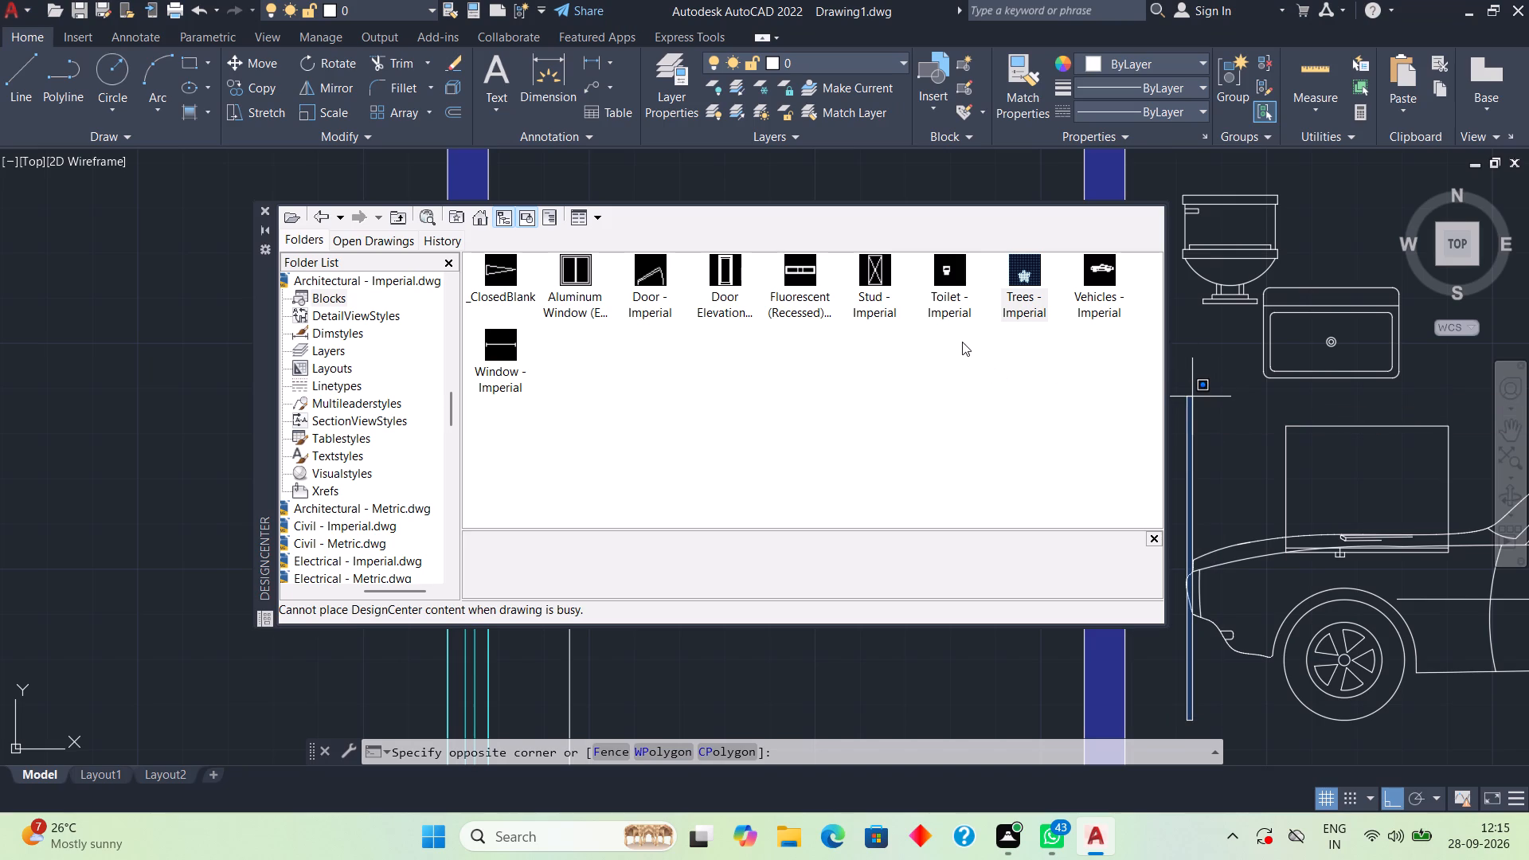
Examine the blocks of Architectural - Metric.dwg, returning to the Dynamic Blocks folder.
{"action": "left_click", "coordinate": [319, 207]}
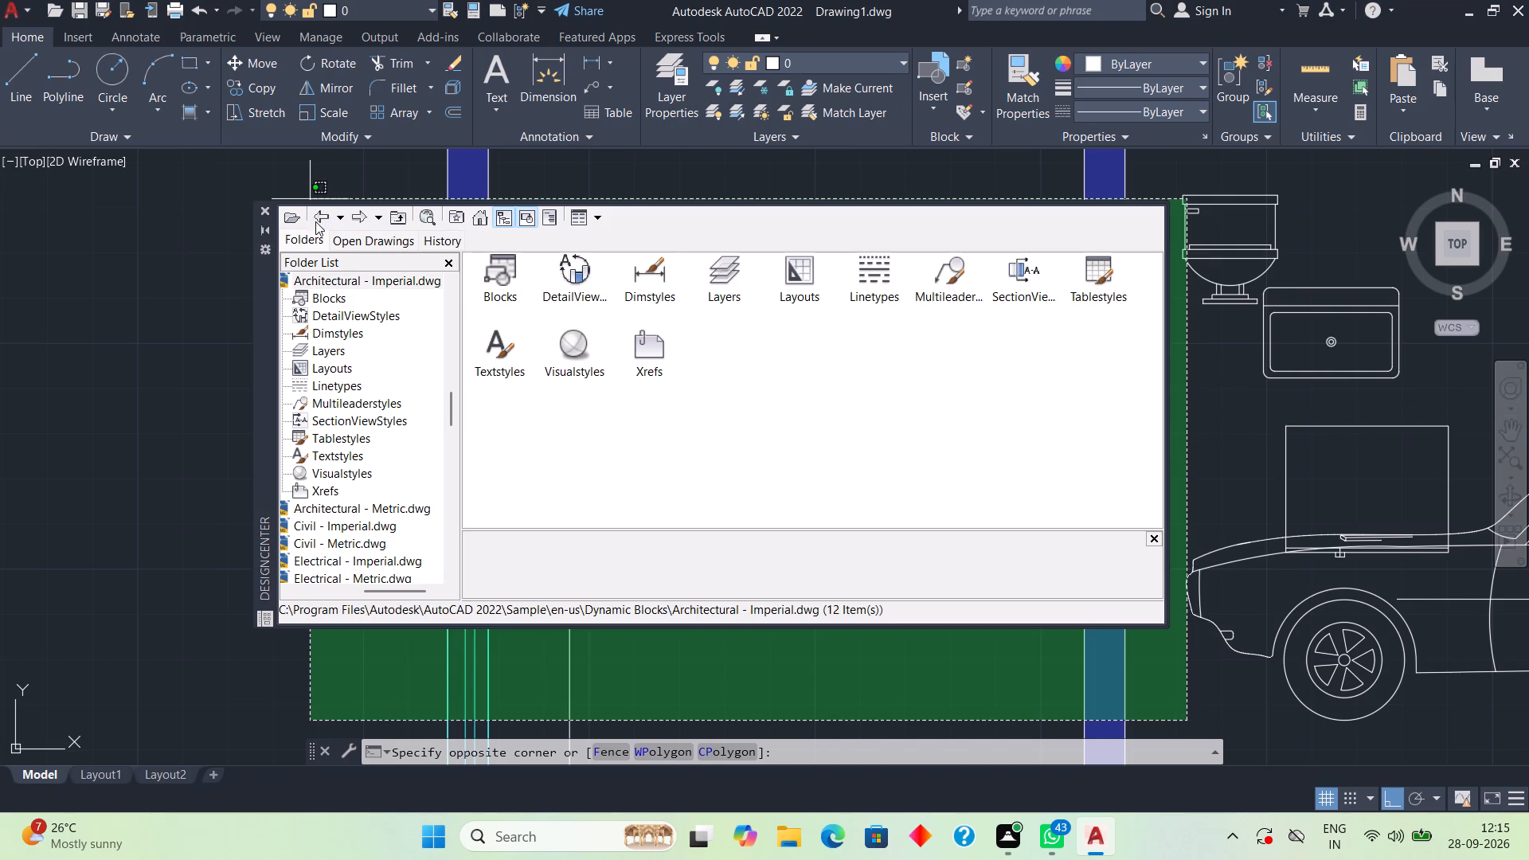
{"action": "left_click", "coordinate": [319, 219]}
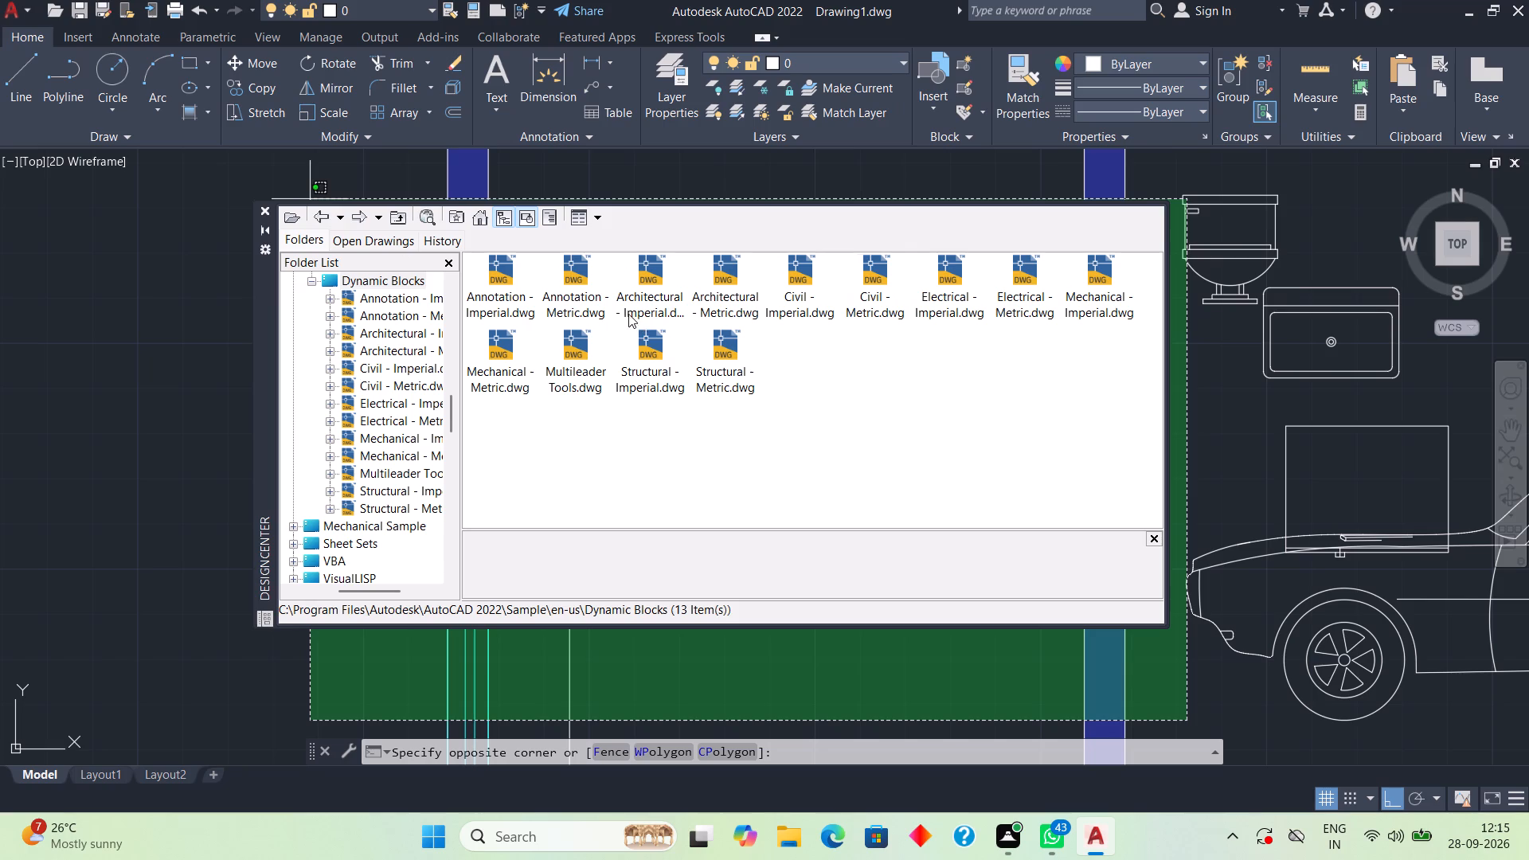
{"action": "double_click", "coordinate": [719, 269]}
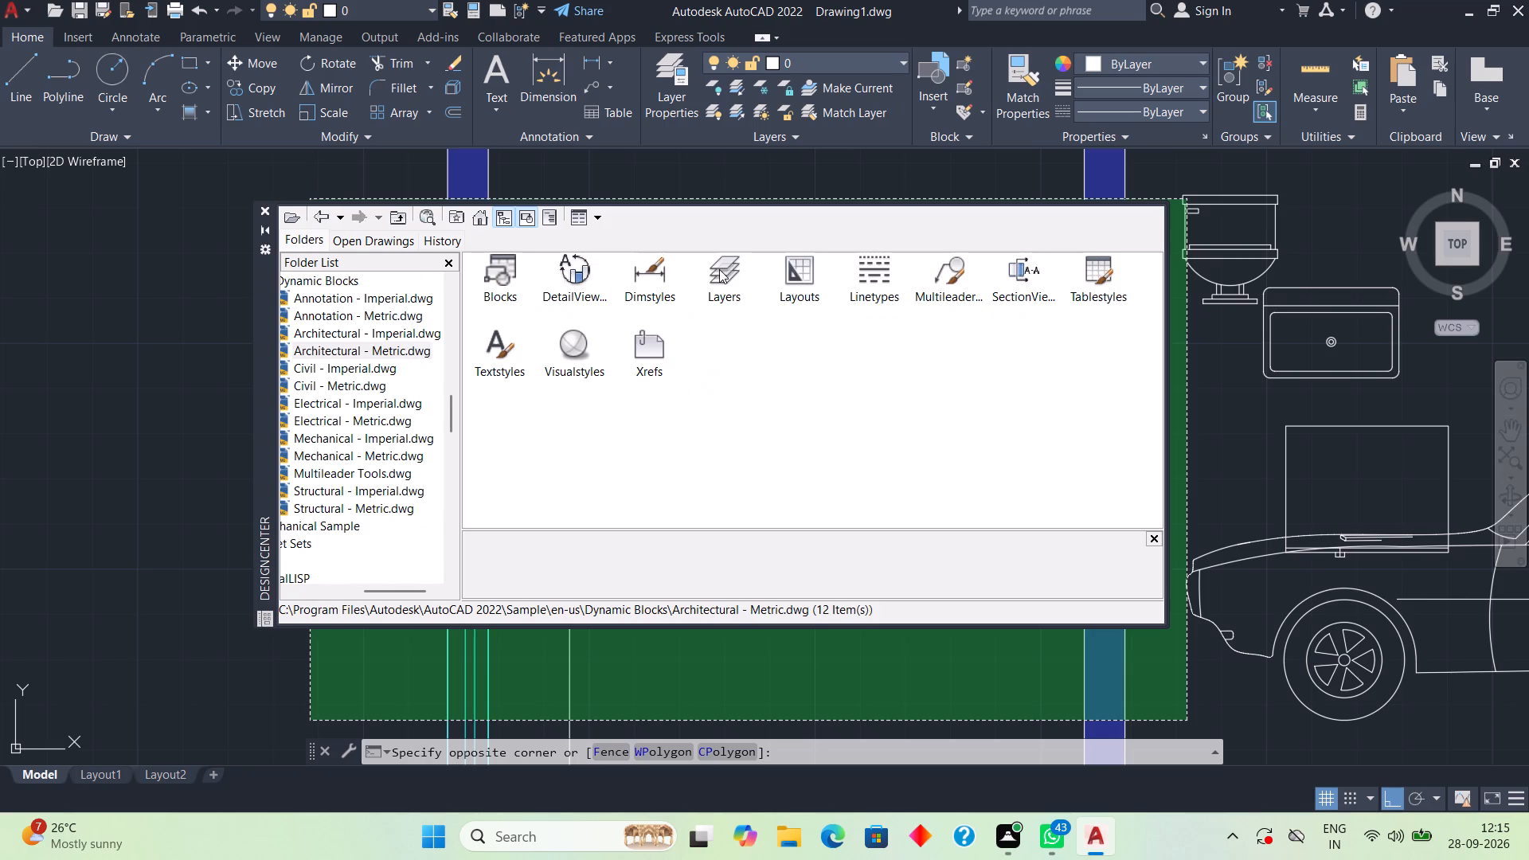
{"action": "double_click", "coordinate": [508, 276]}
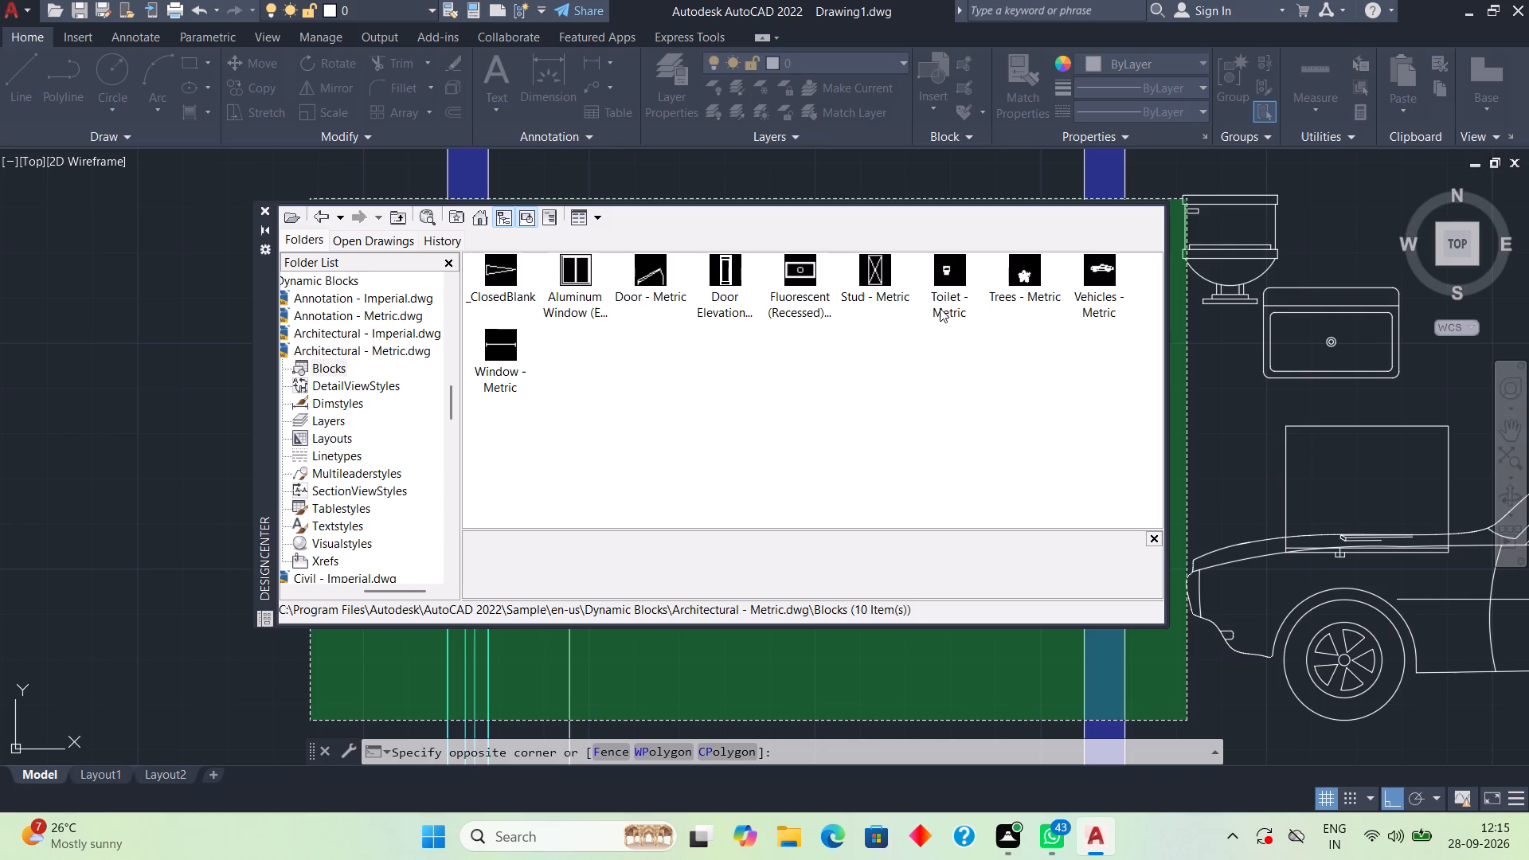
{"action": "left_click", "coordinate": [323, 216]}
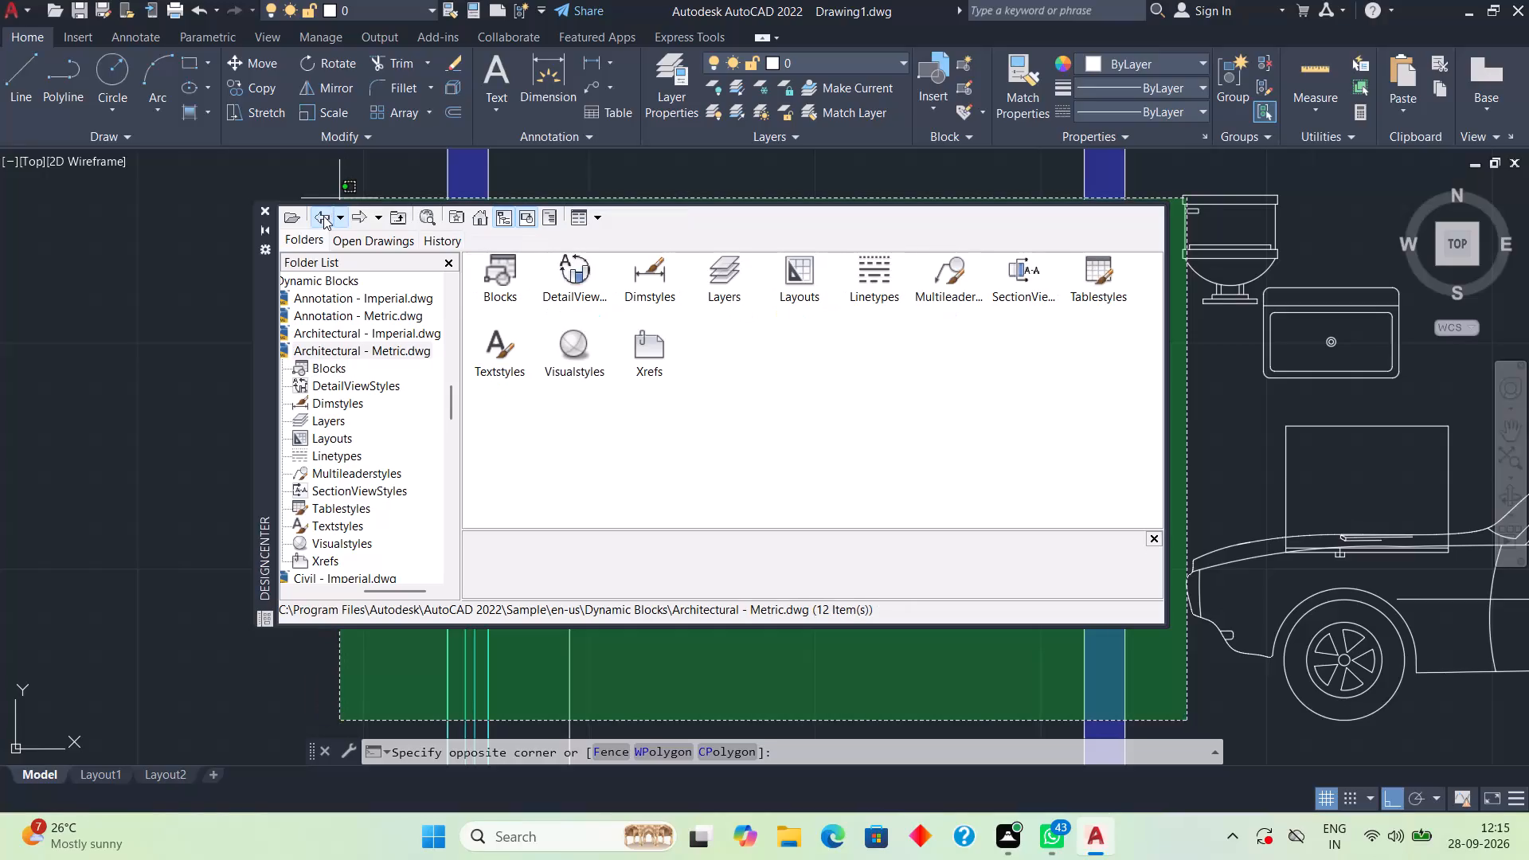
{"action": "left_click", "coordinate": [323, 216]}
Examine the blocks of Civil - Imperial.dwg, cancel the pending selection window and return to the Dynamic Blocks folder.
{"action": "double_click", "coordinate": [792, 289]}
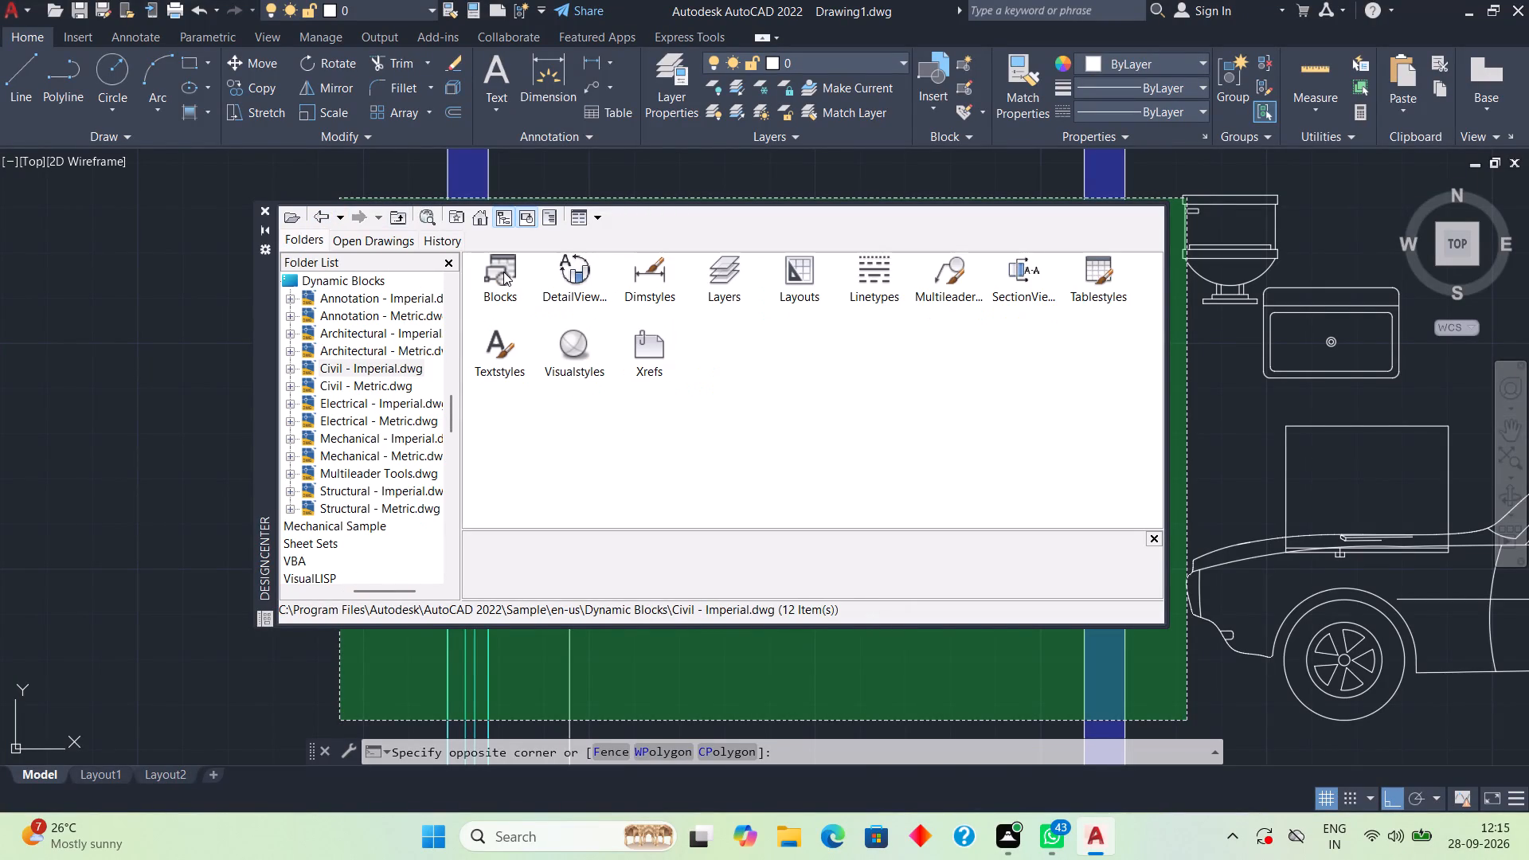
{"action": "left_click", "coordinate": [503, 272]}
{"action": "double_click", "coordinate": [503, 272]}
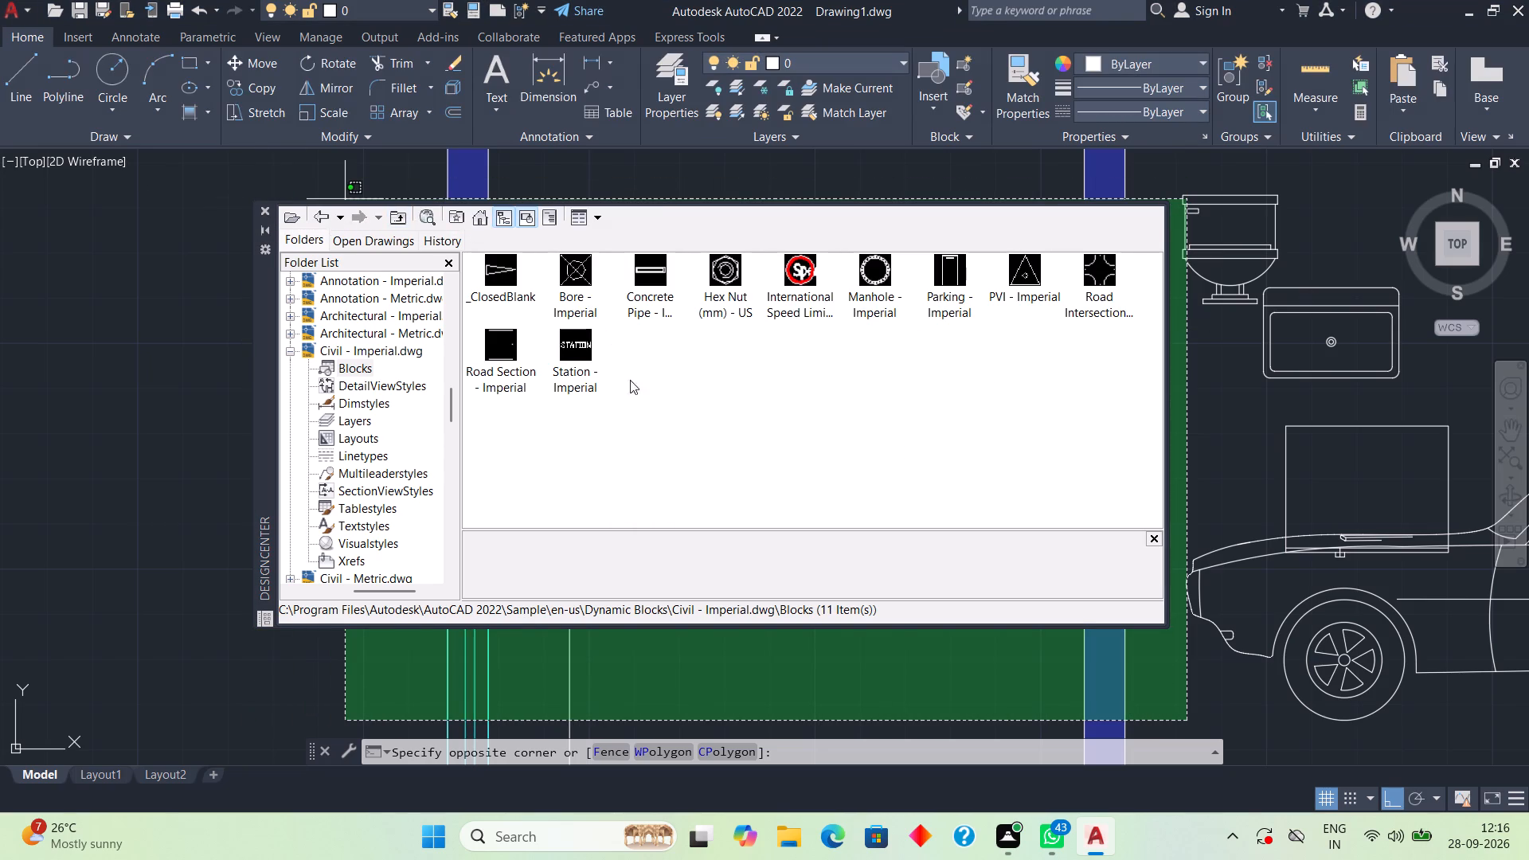
{"action": "key", "text": "Escape"}
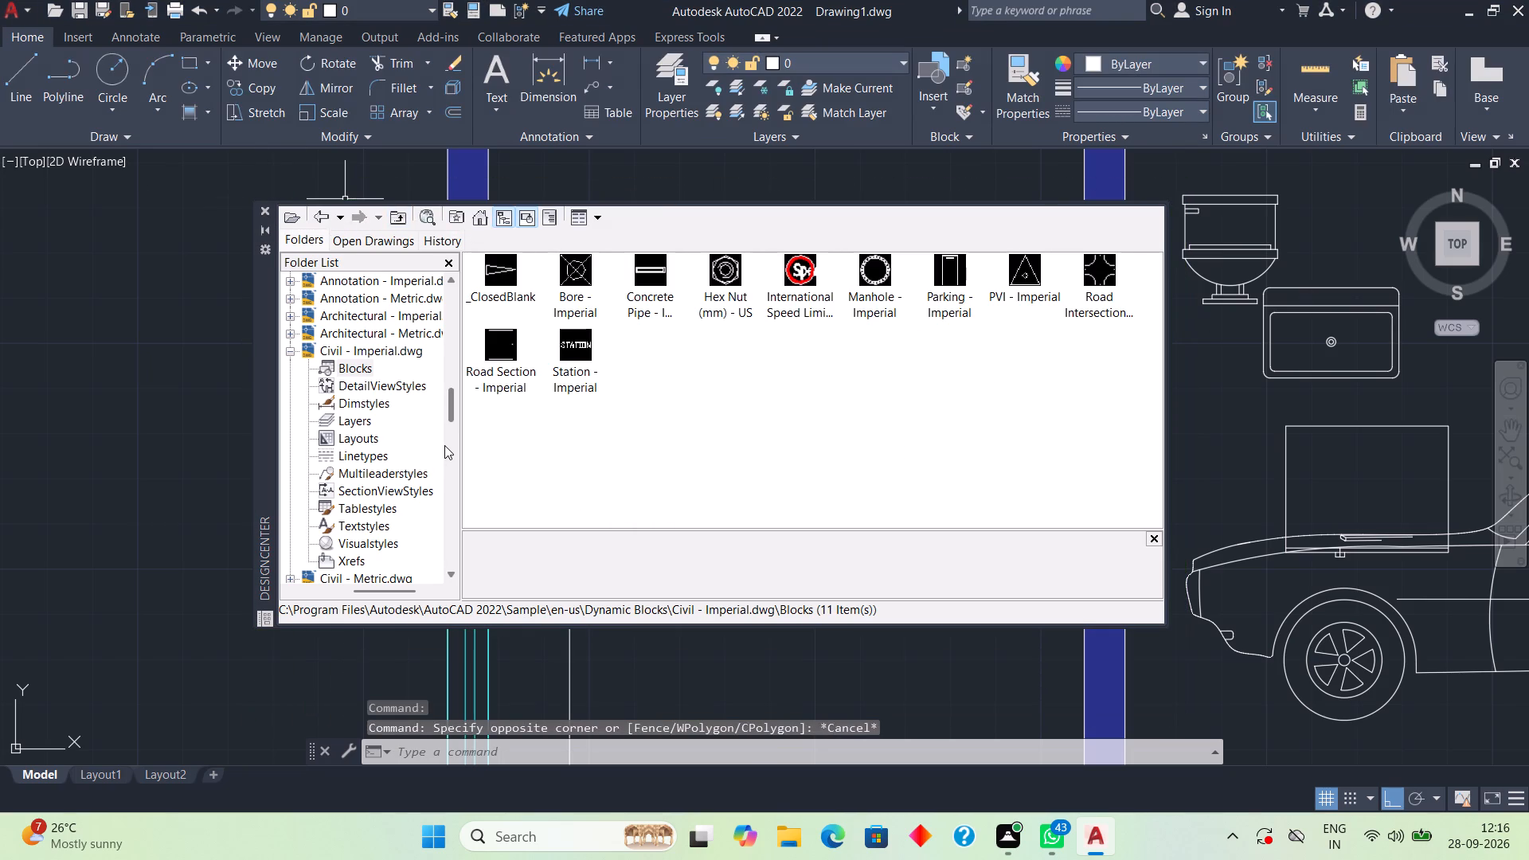
{"action": "left_click", "coordinate": [315, 213]}
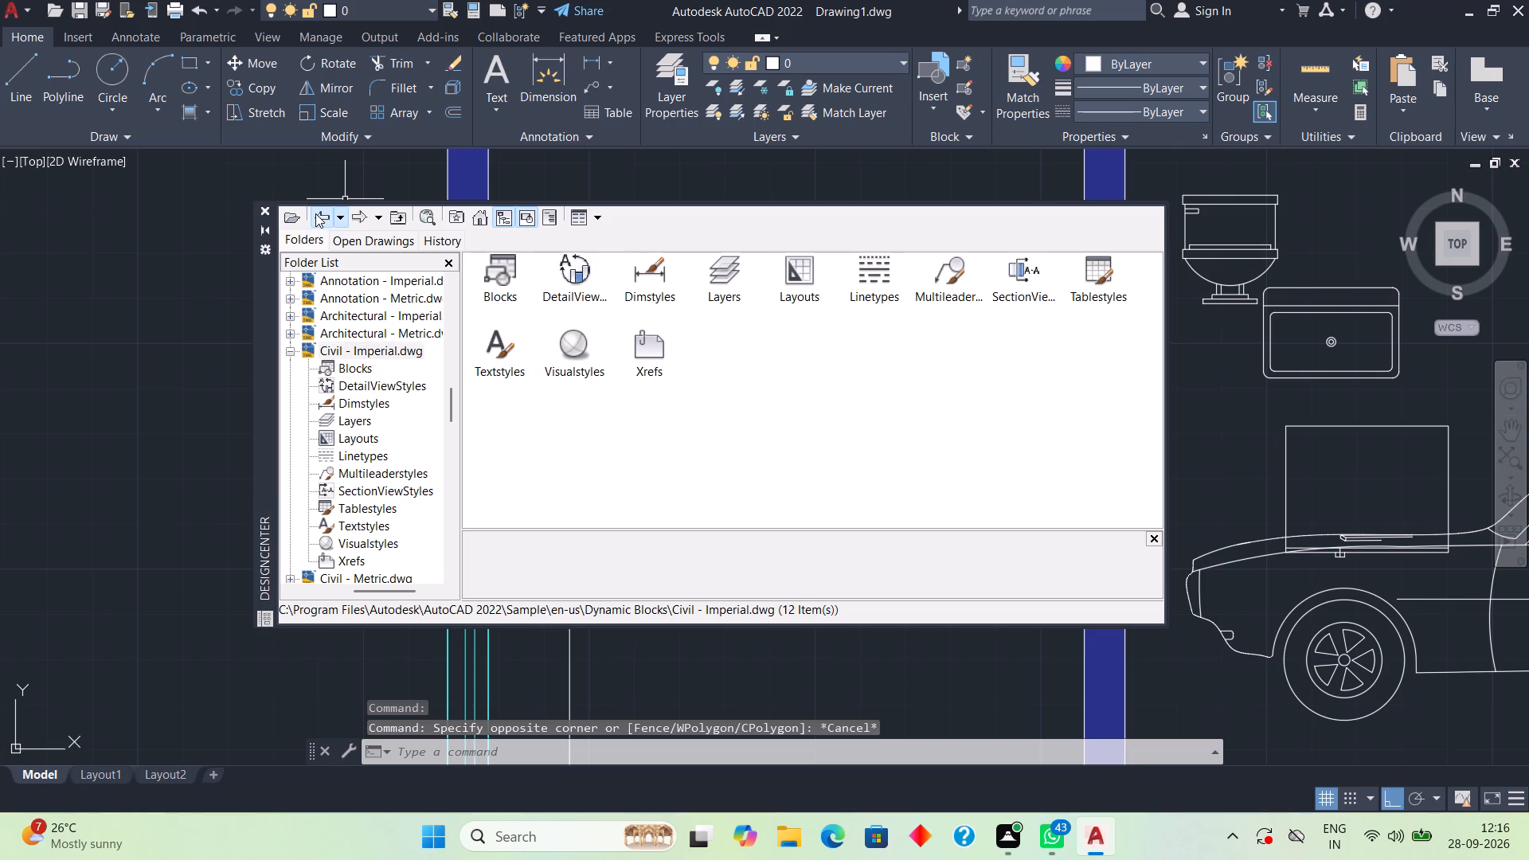
{"action": "left_click", "coordinate": [311, 212]}
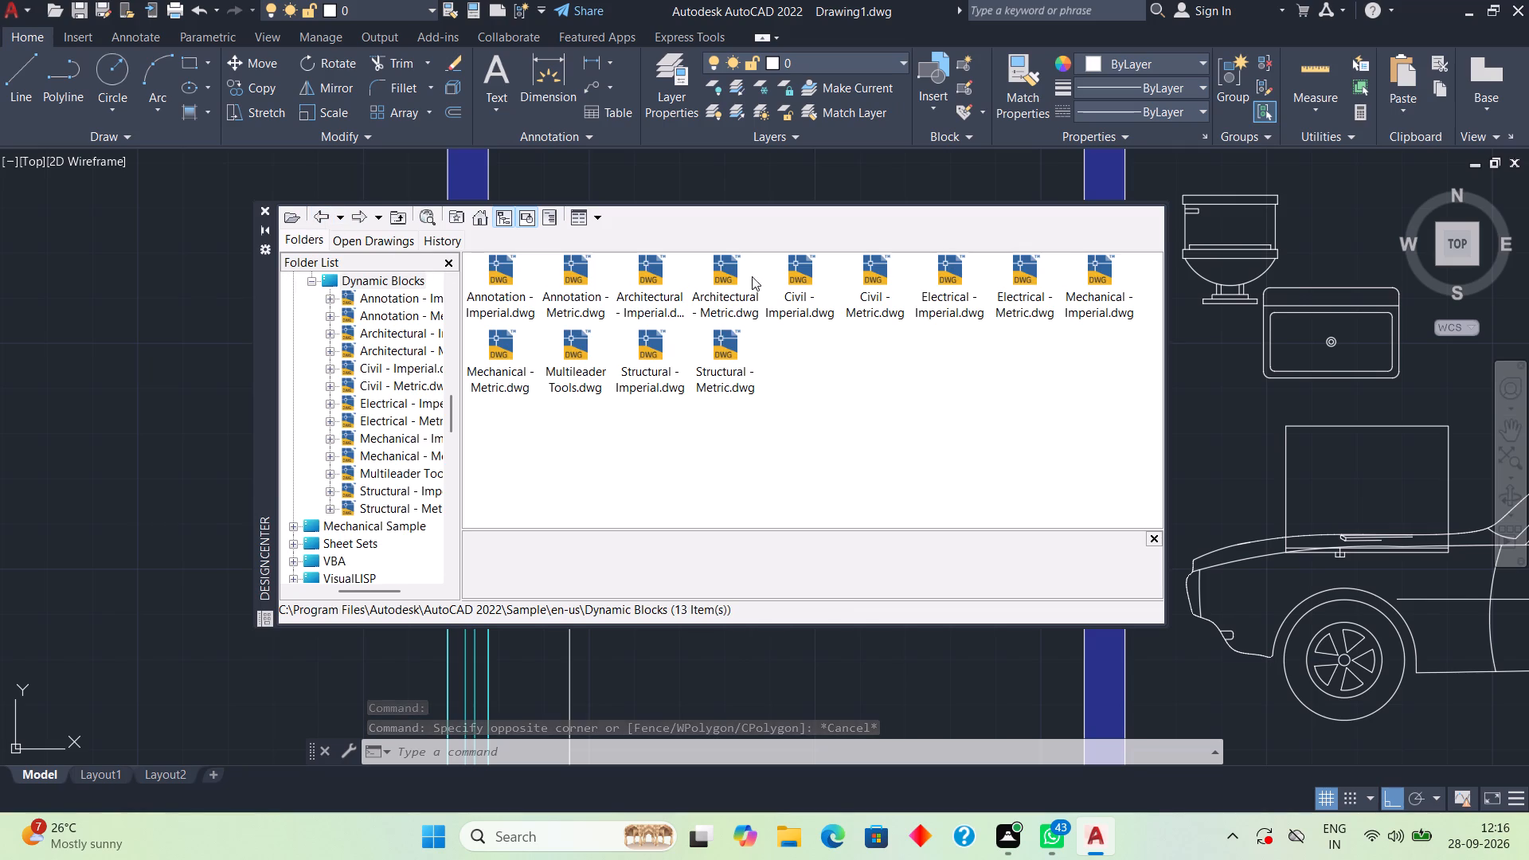
Examine the blocks of Electrical - Imperial.dwg, returning to the Dynamic Blocks folder.
{"action": "double_click", "coordinate": [953, 271]}
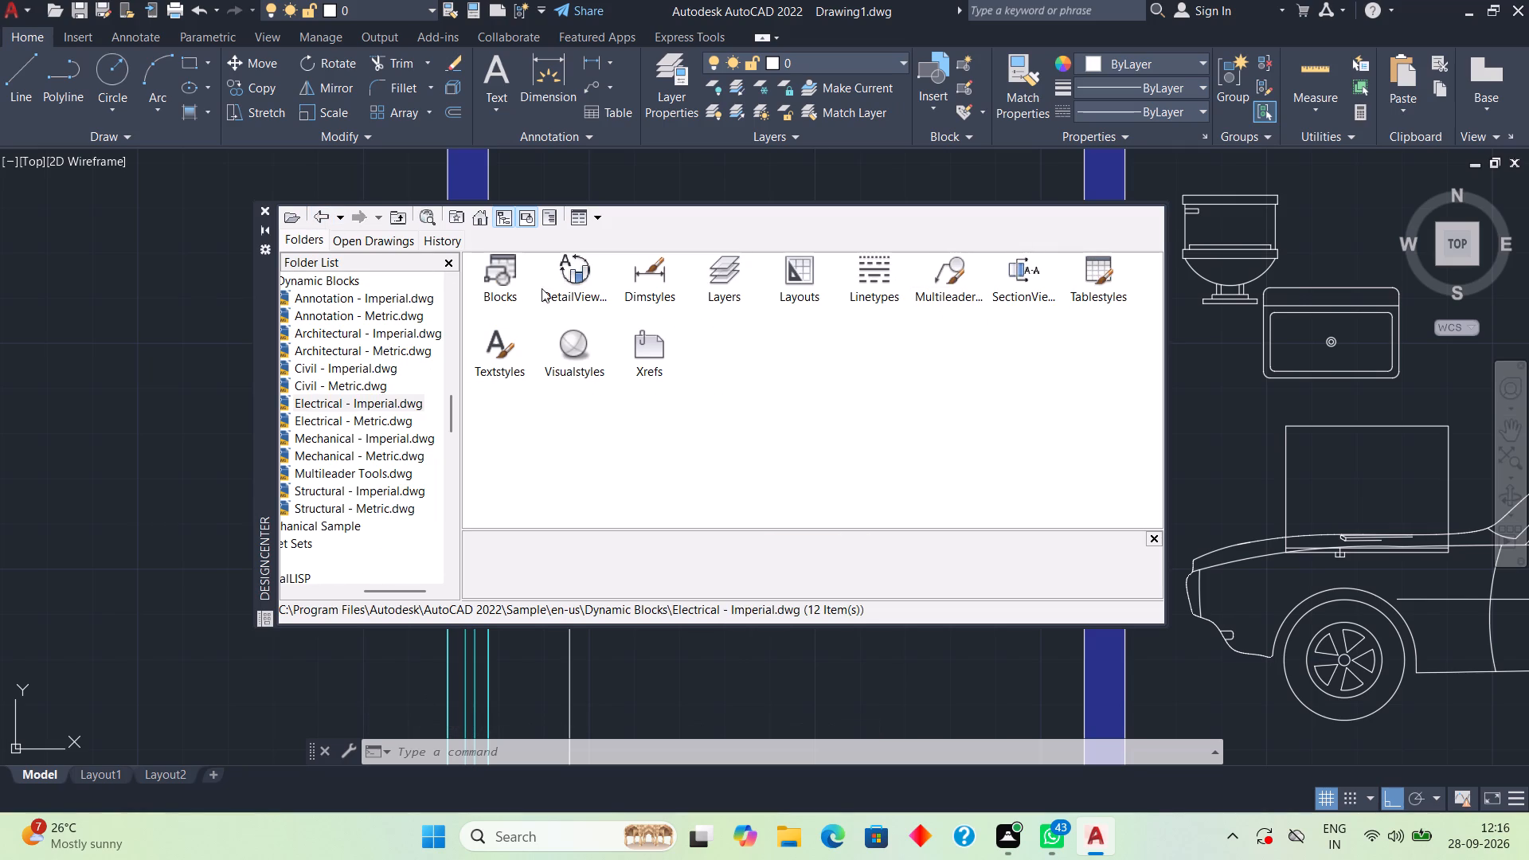
{"action": "double_click", "coordinate": [502, 270]}
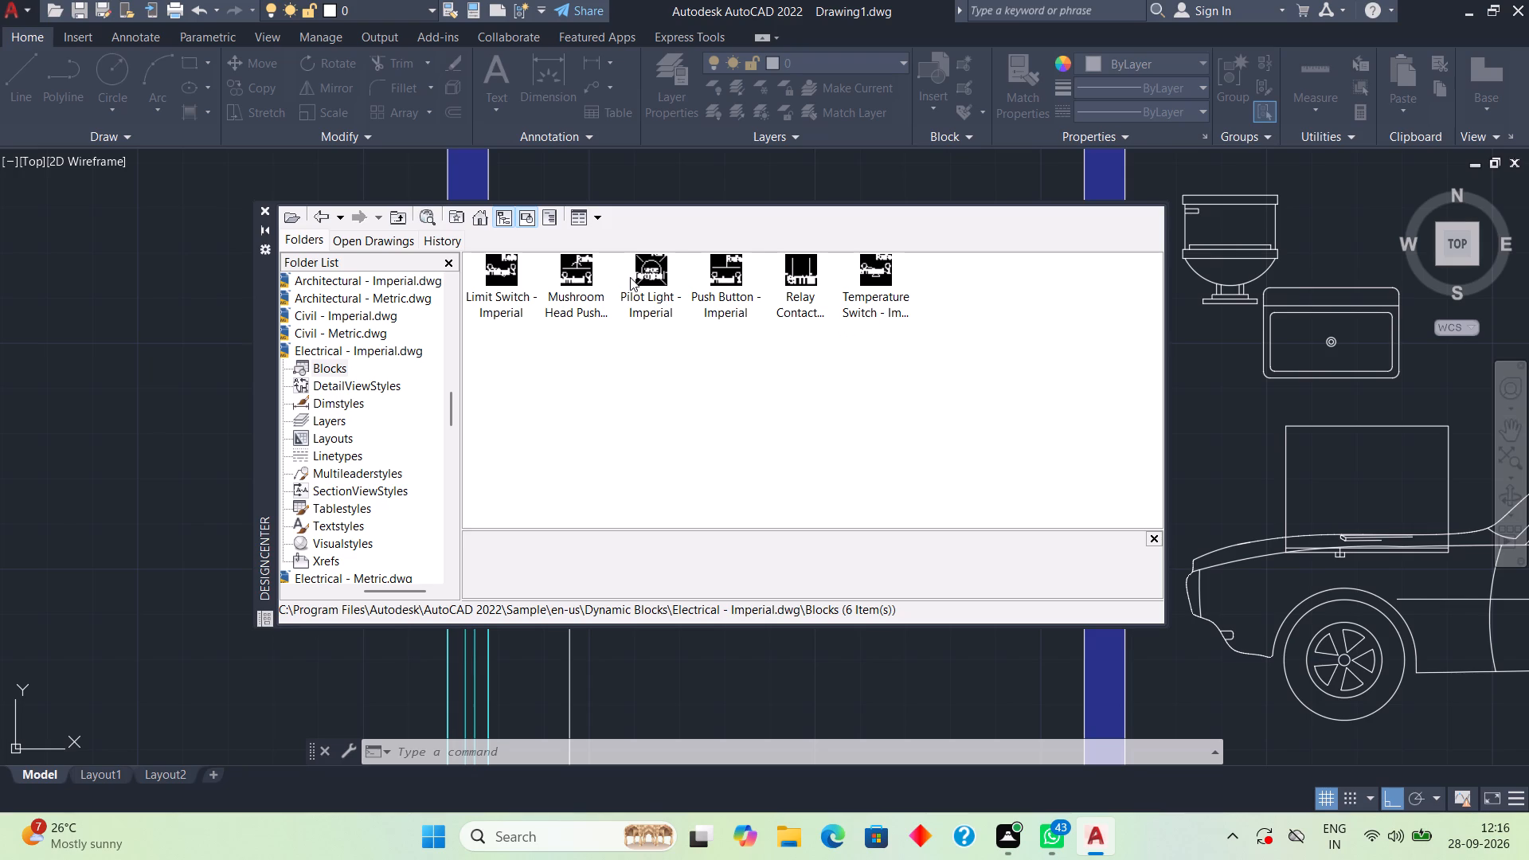
{"action": "left_click", "coordinate": [318, 215]}
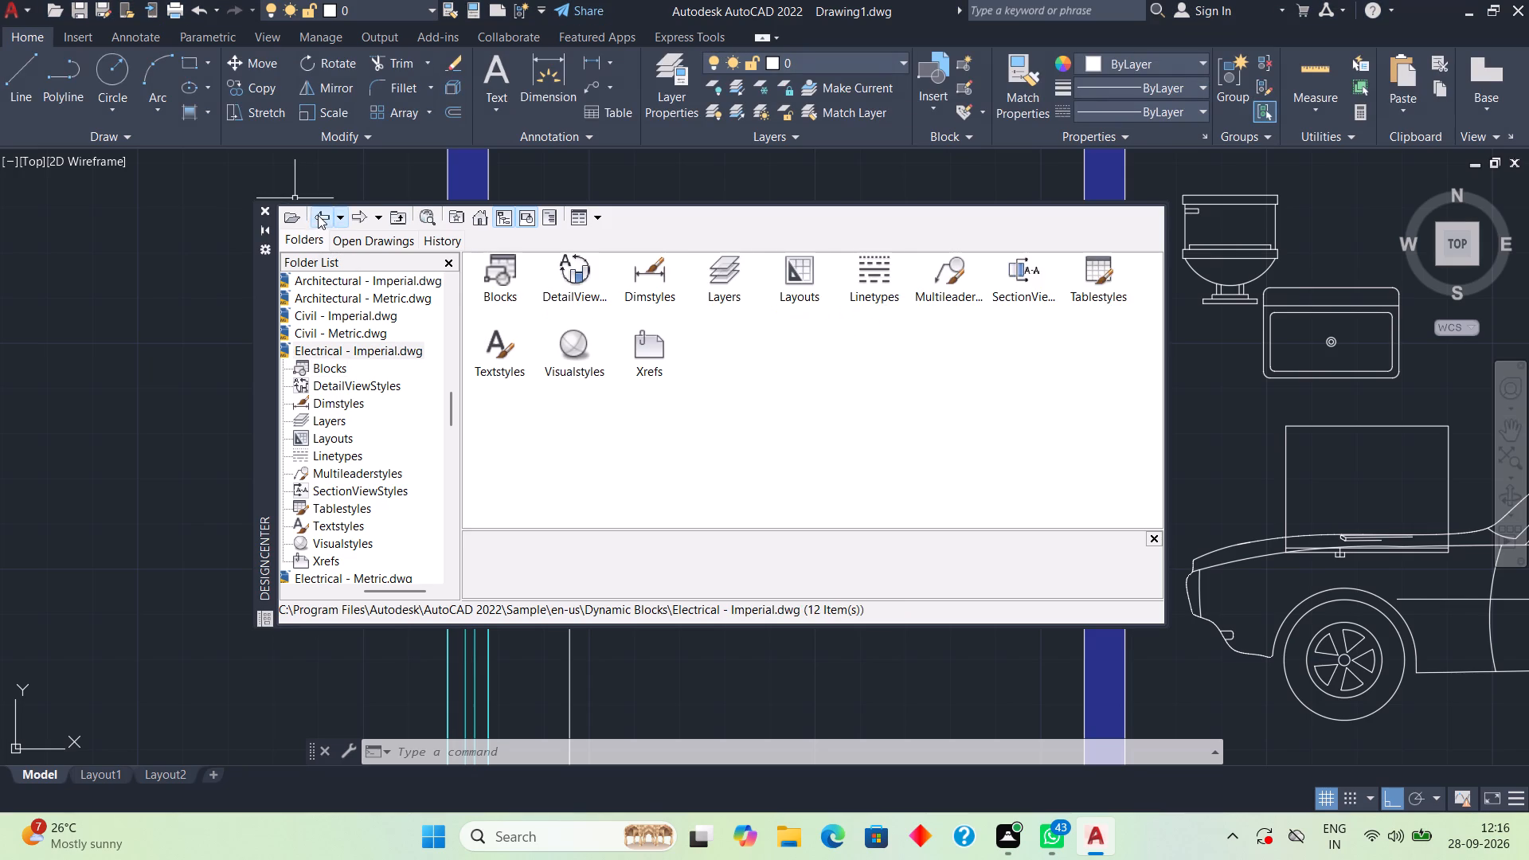
{"action": "left_click", "coordinate": [318, 215]}
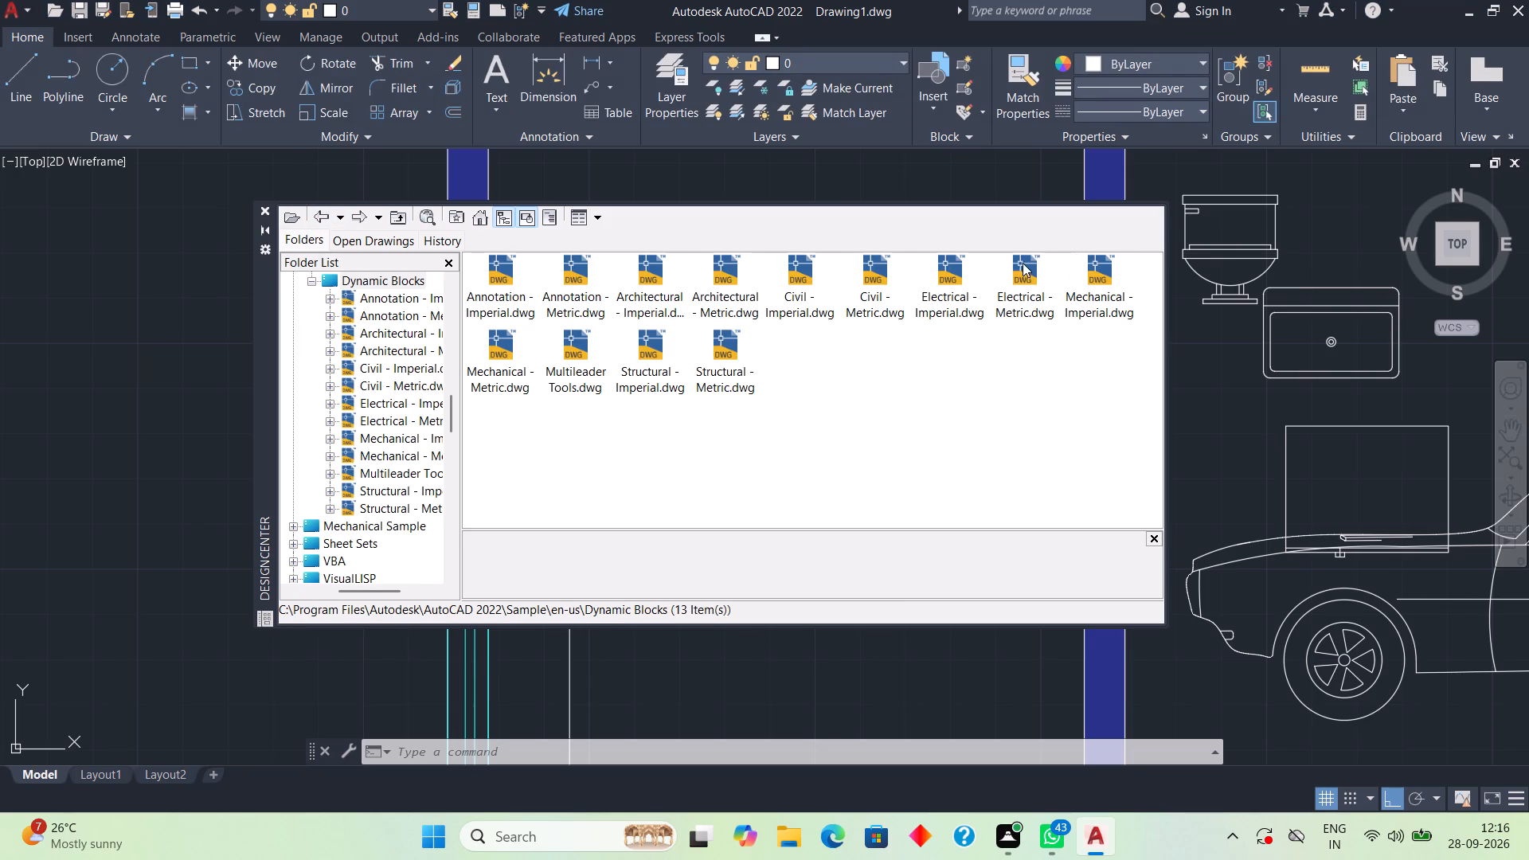
Examine the blocks of Electrical - Metric.dwg, returning to the Dynamic Blocks folder.
{"action": "double_click", "coordinate": [1022, 264]}
{"action": "double_click", "coordinate": [488, 283]}
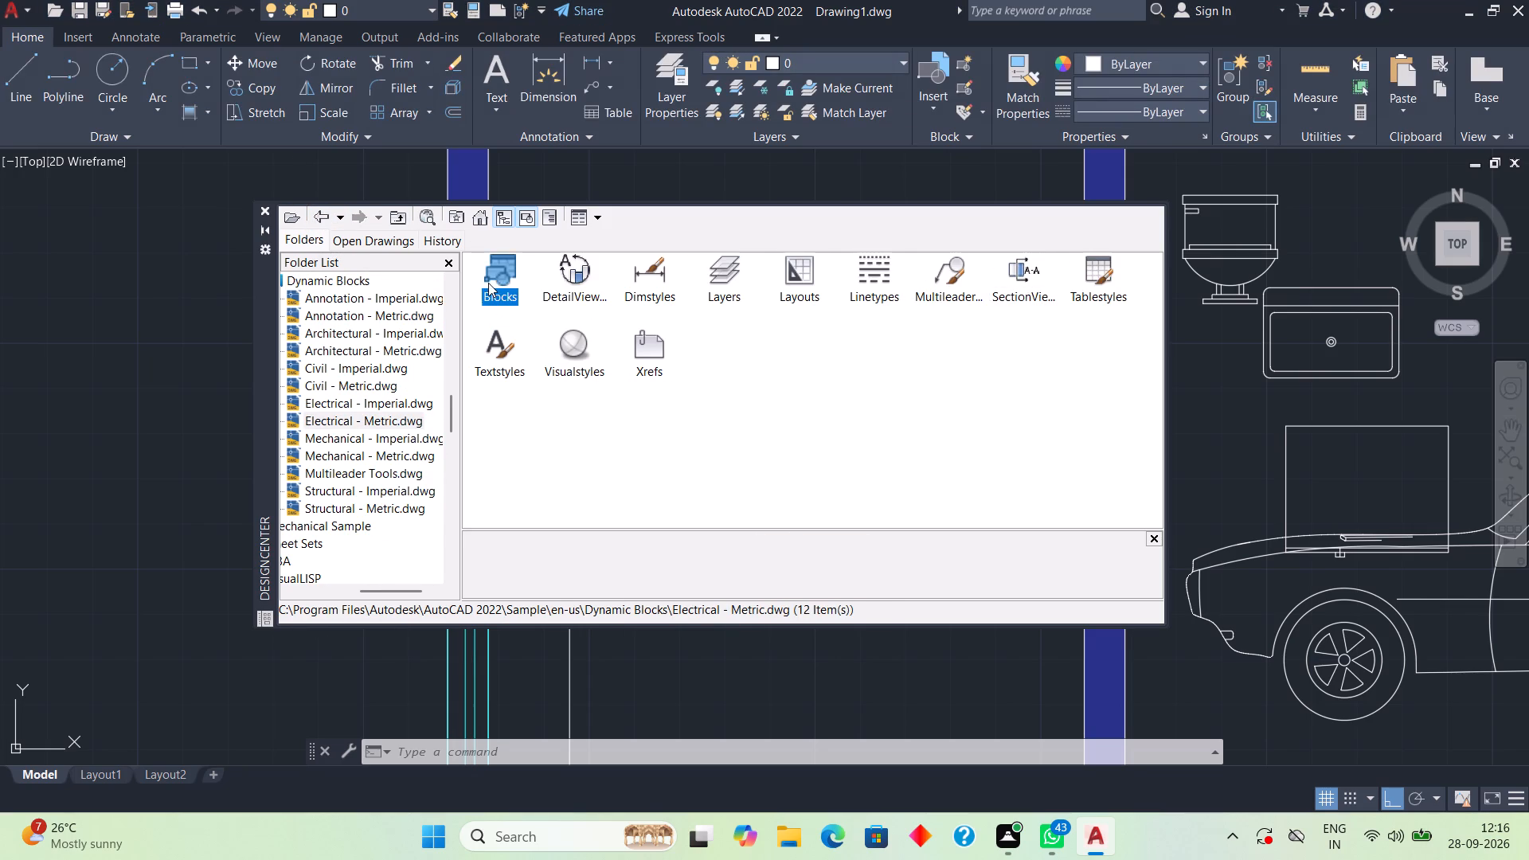
{"action": "scroll", "coordinate": [974, 182], "scroll_direction": "up", "scroll_amount": 1}
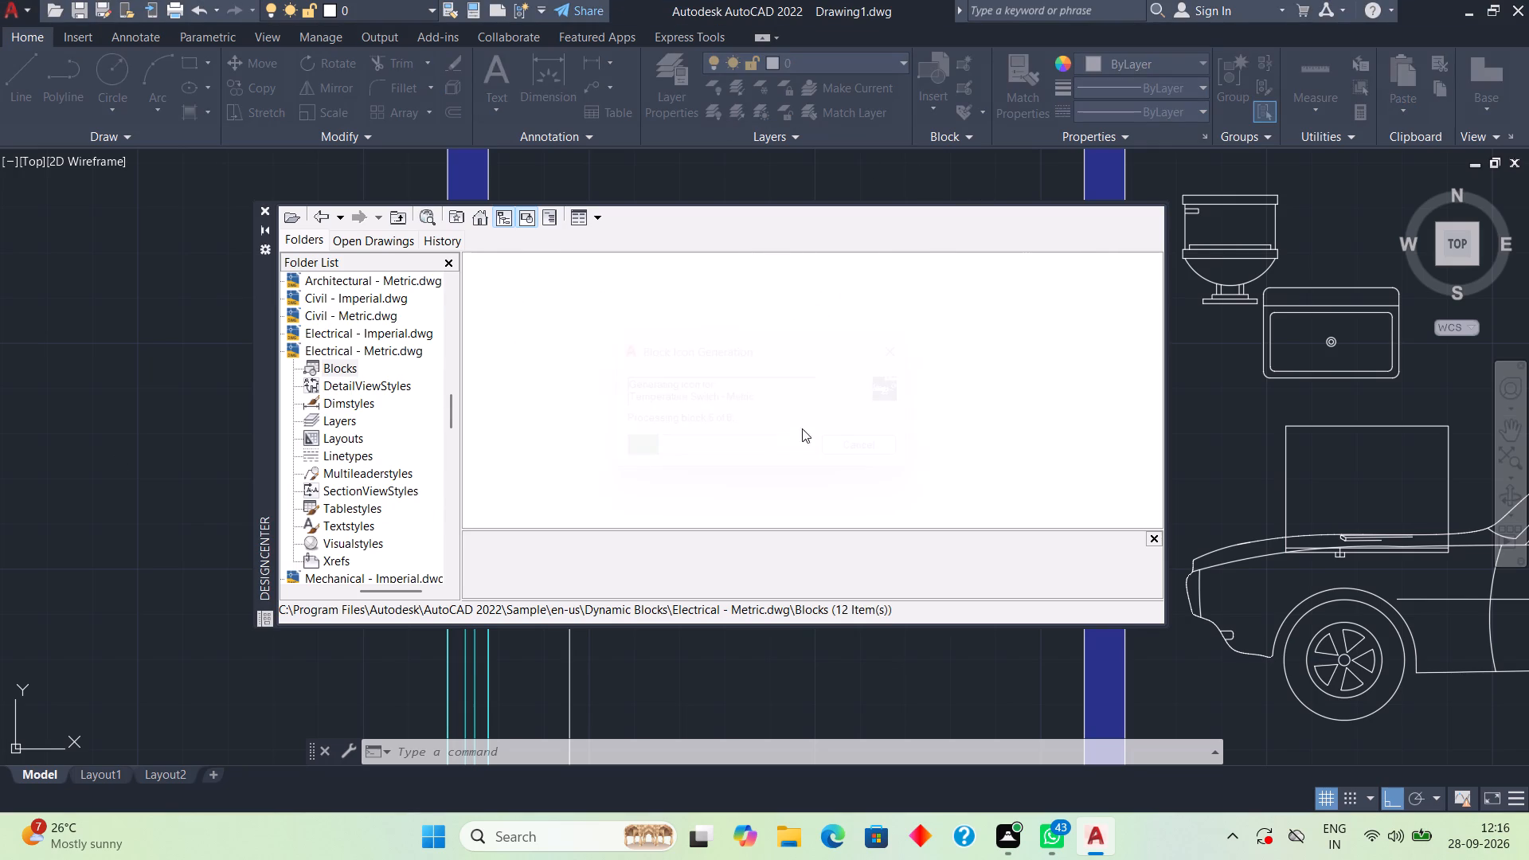
{"action": "left_click", "coordinate": [325, 216]}
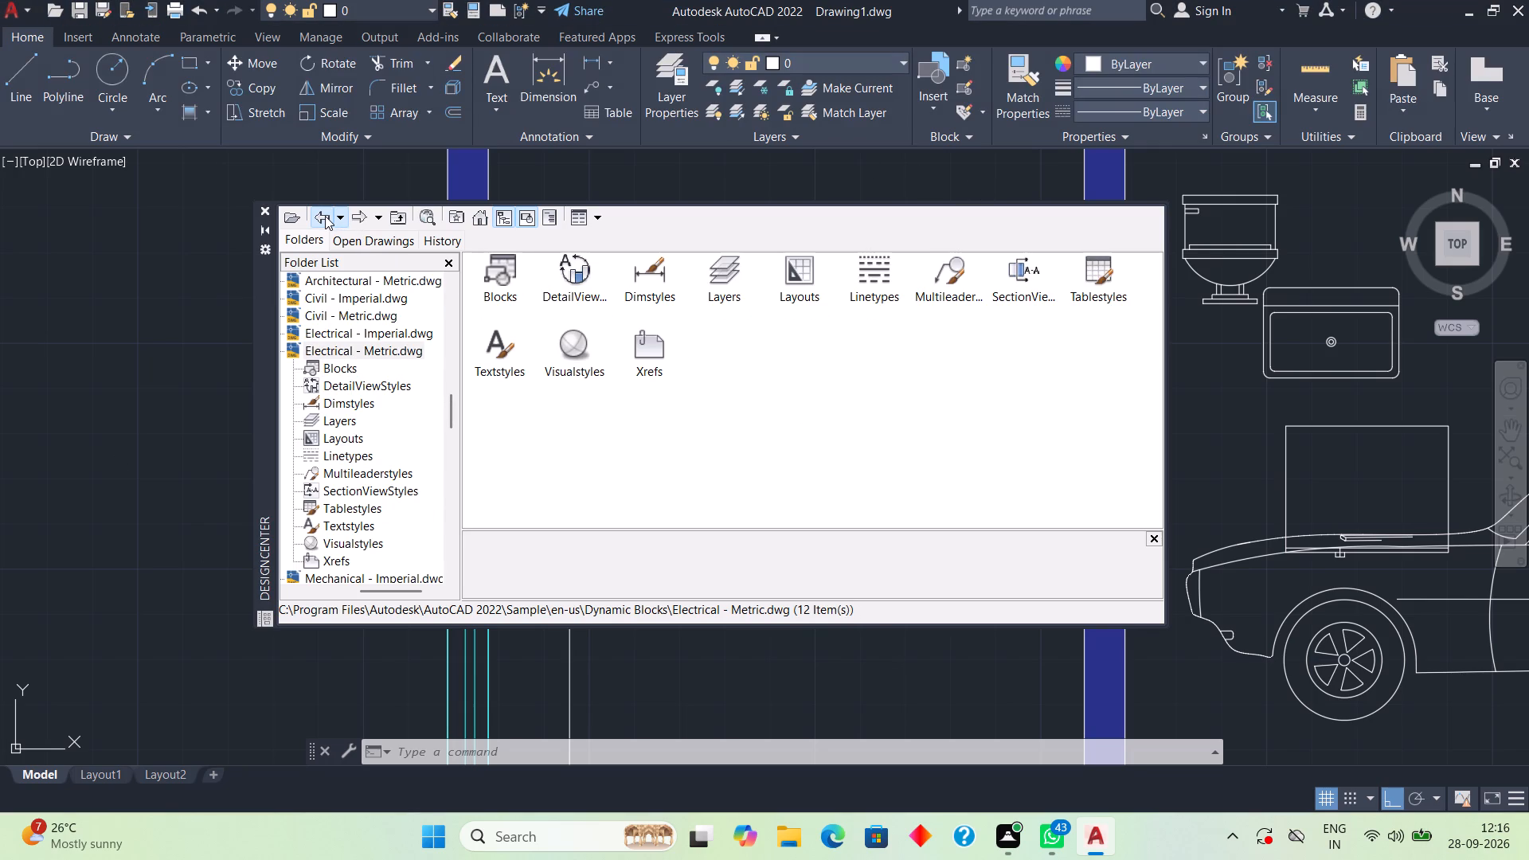
{"action": "left_click", "coordinate": [325, 216]}
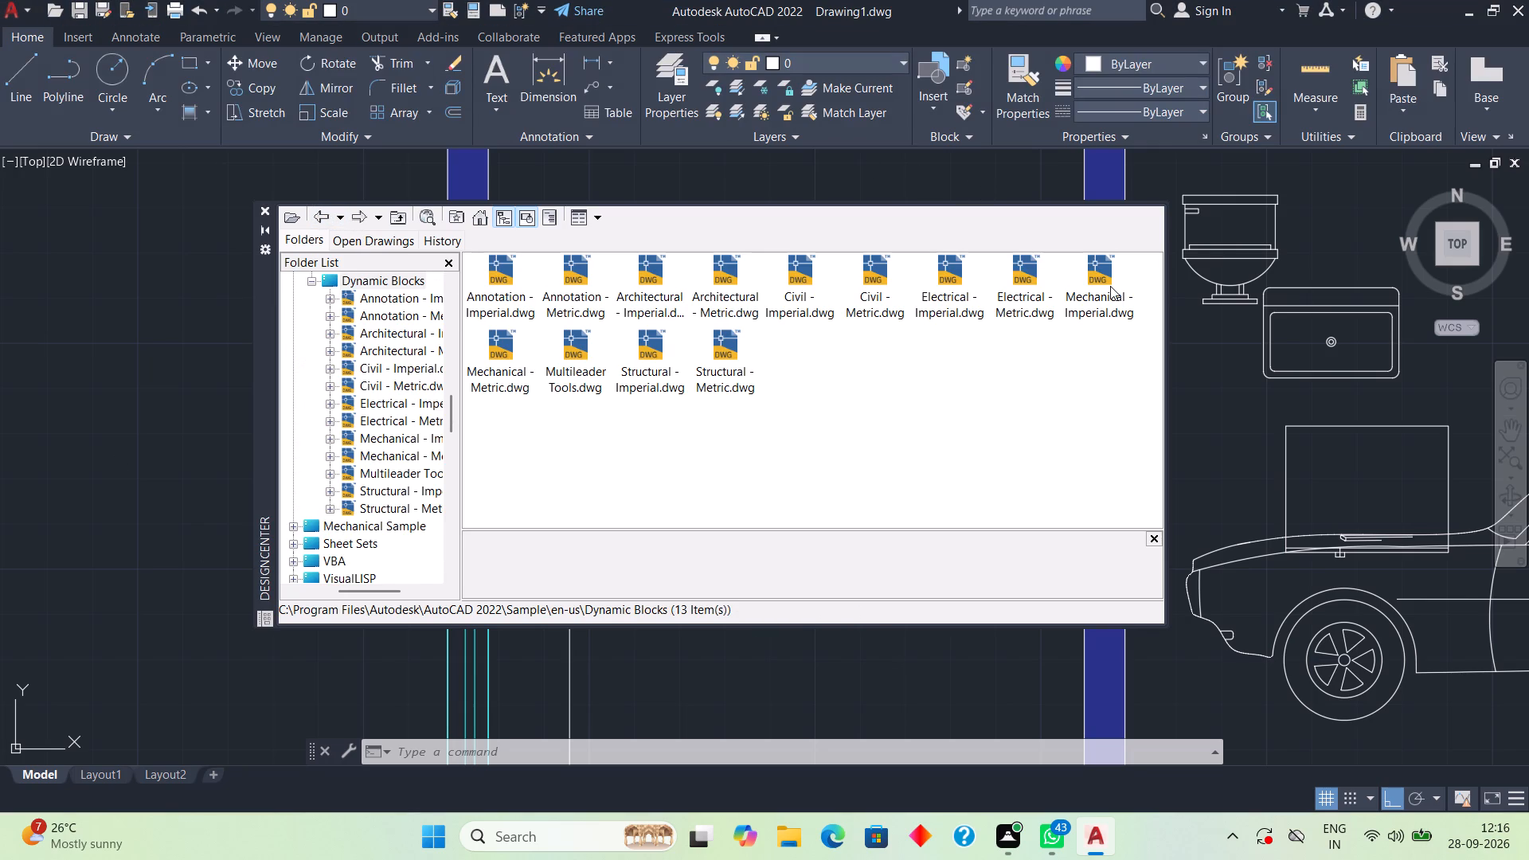
Examine the blocks of Mechanical - Imperial.dwg and Mechanical - Metric.dwg, returning to the Dynamic Blocks folder.
{"action": "double_click", "coordinate": [1110, 286]}
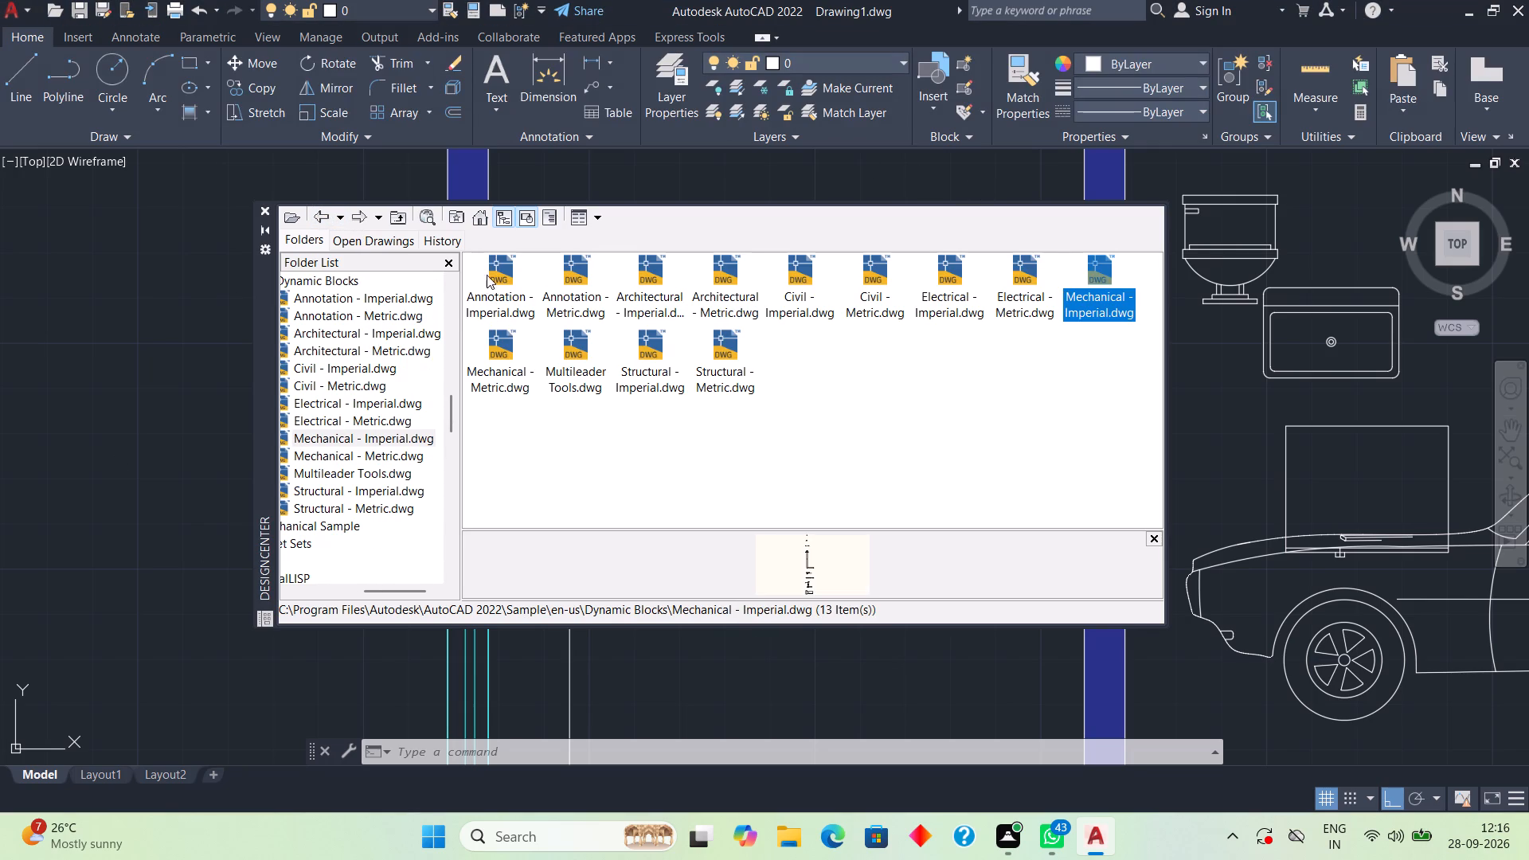
{"action": "double_click", "coordinate": [487, 274]}
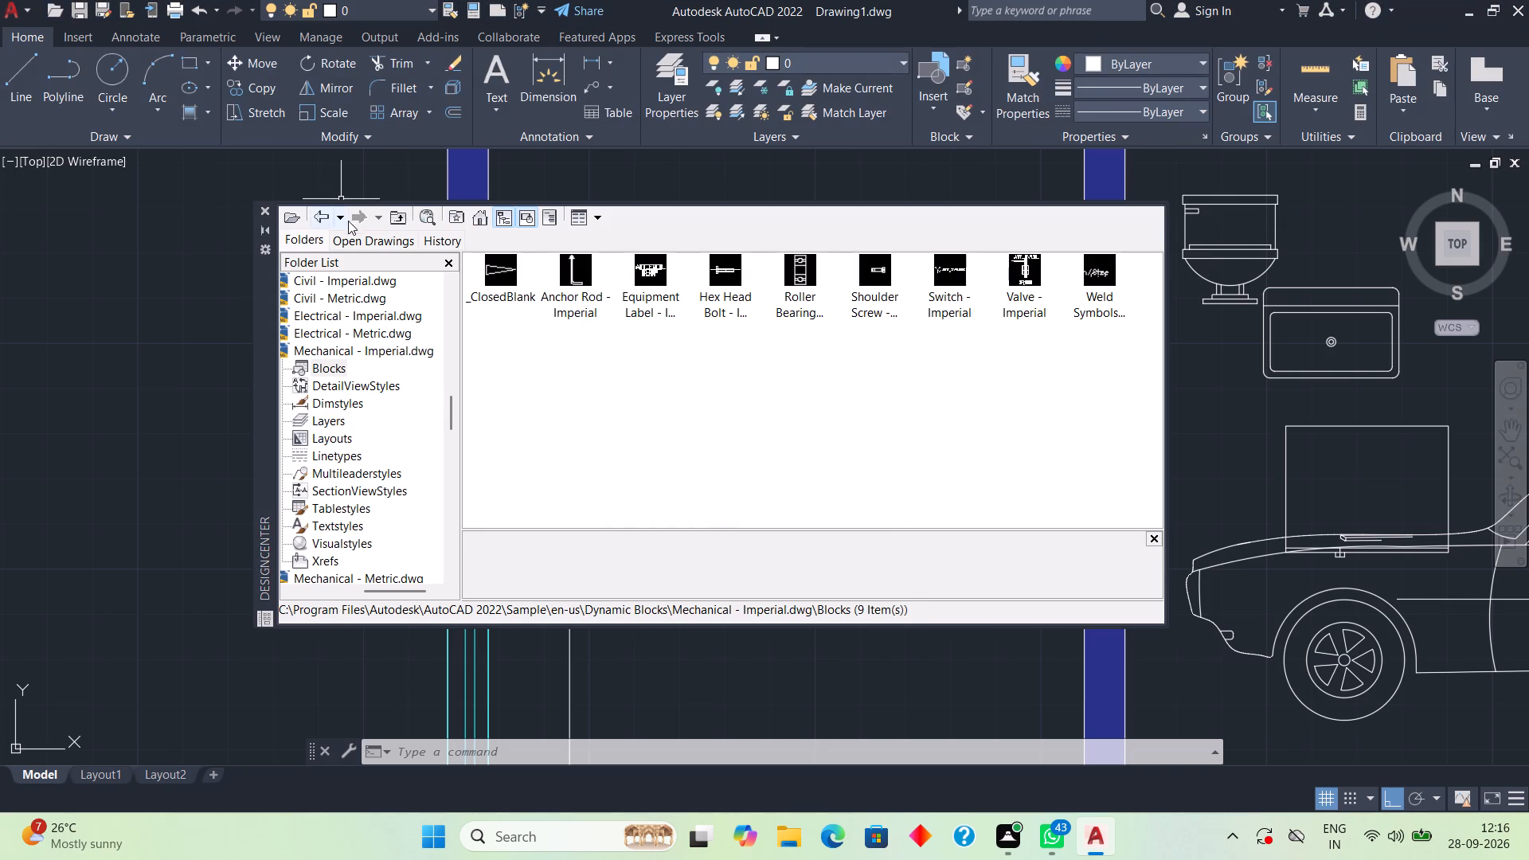
{"action": "left_click", "coordinate": [323, 212]}
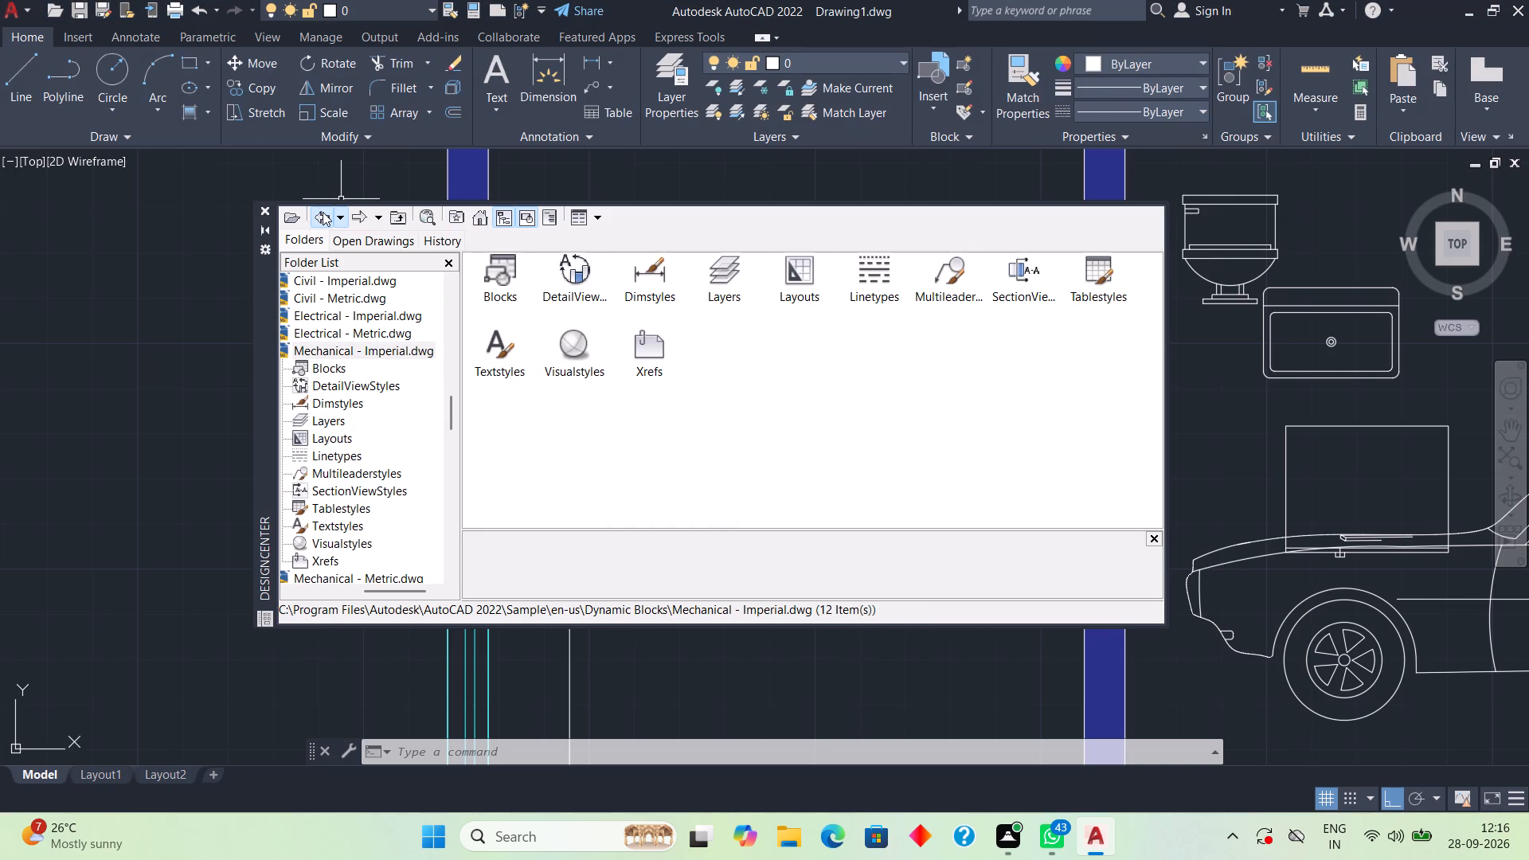
{"action": "left_click", "coordinate": [323, 212]}
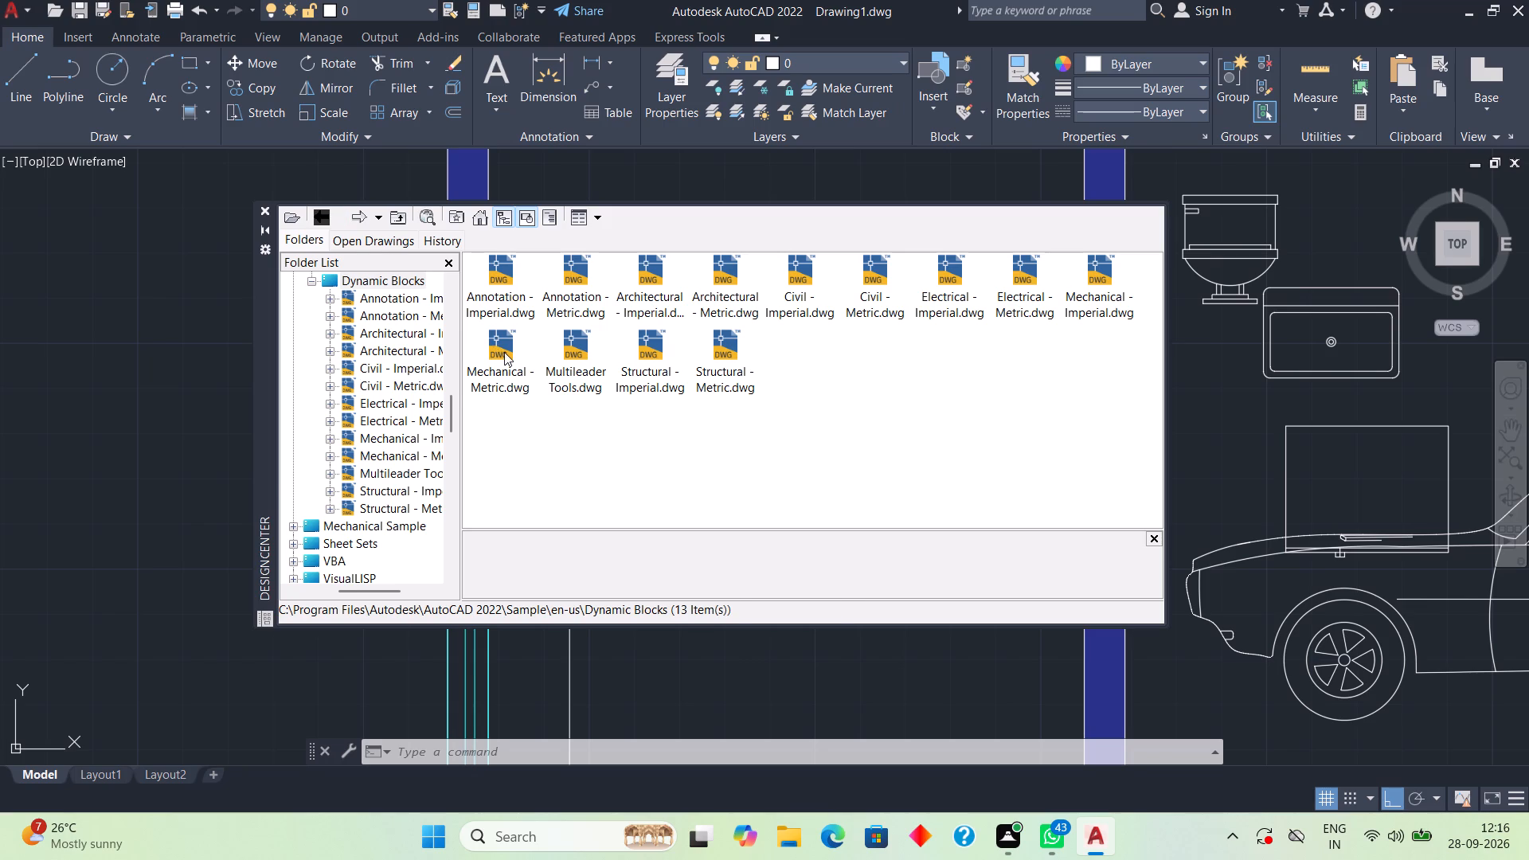
{"action": "double_click", "coordinate": [505, 353]}
{"action": "double_click", "coordinate": [489, 280]}
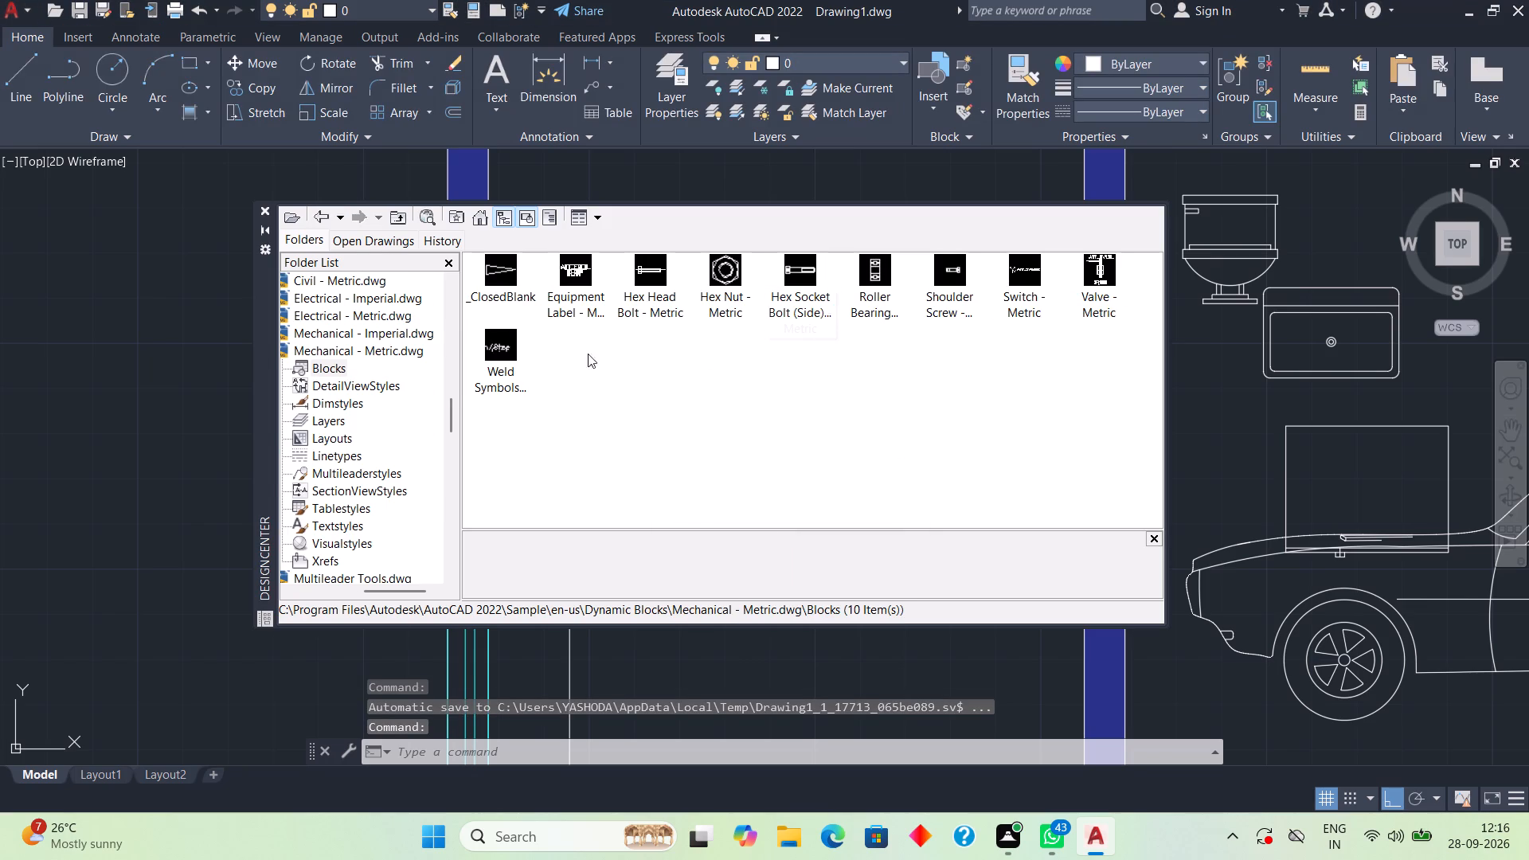
{"action": "left_click", "coordinate": [317, 209]}
{"action": "left_click", "coordinate": [317, 209]}
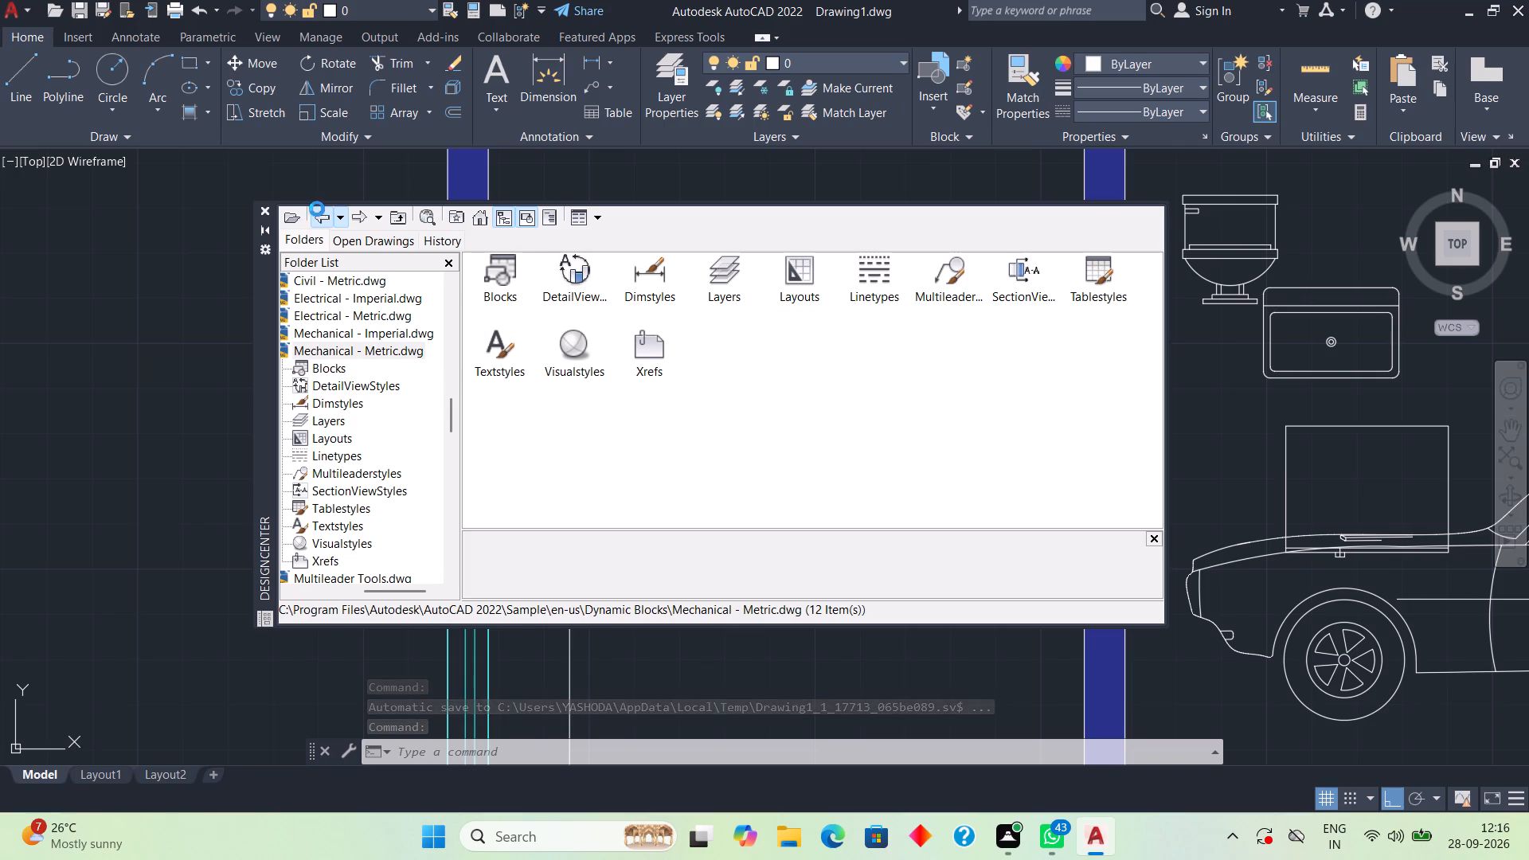
Examine the blocks of Multileader Tools.dwg, returning to the Dynamic Blocks folder.
{"action": "double_click", "coordinate": [592, 337]}
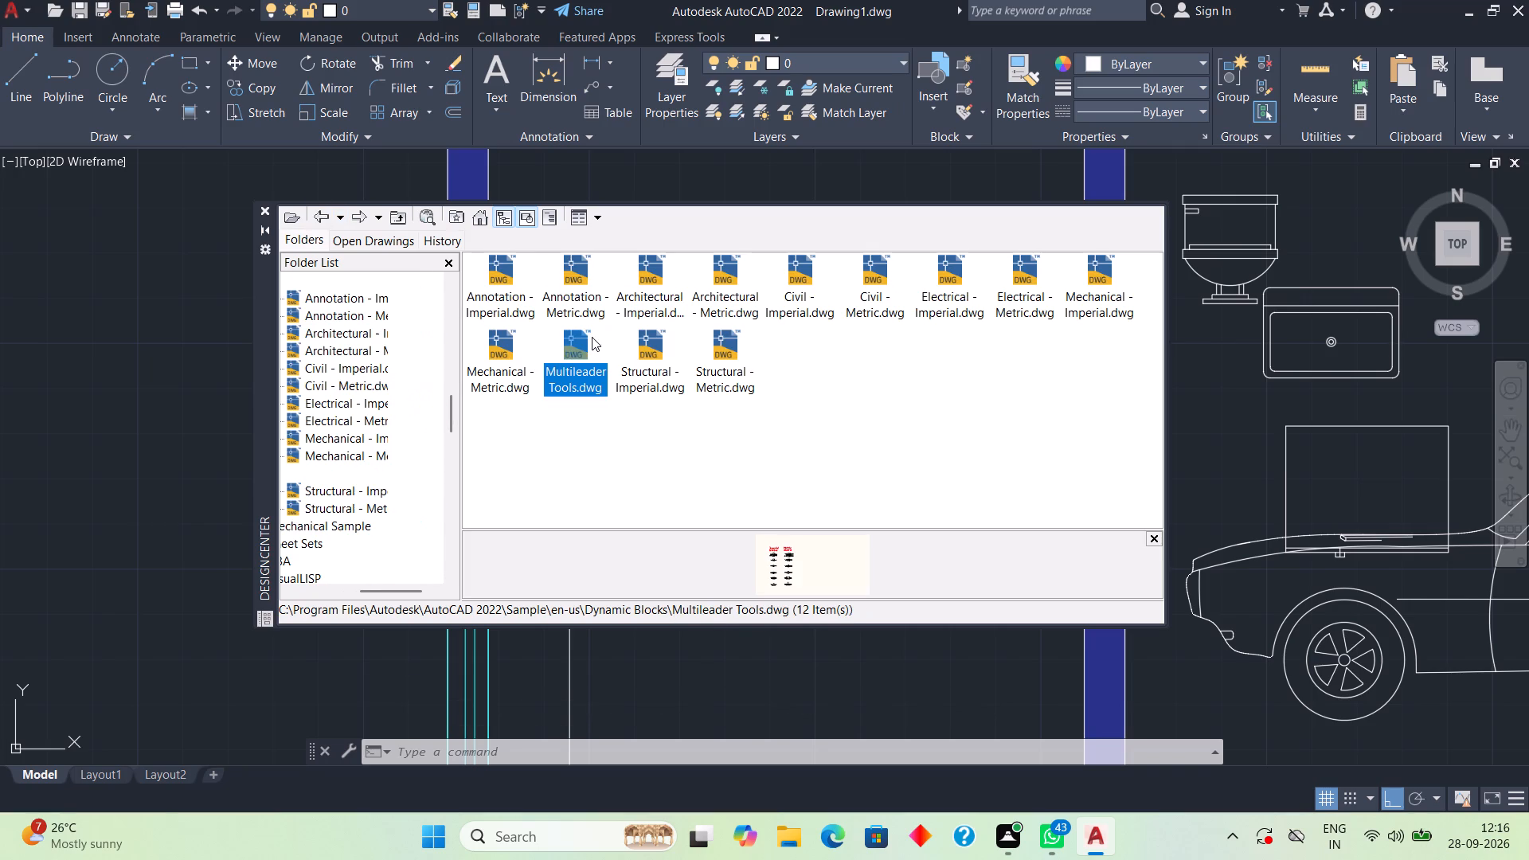
{"action": "double_click", "coordinate": [492, 269]}
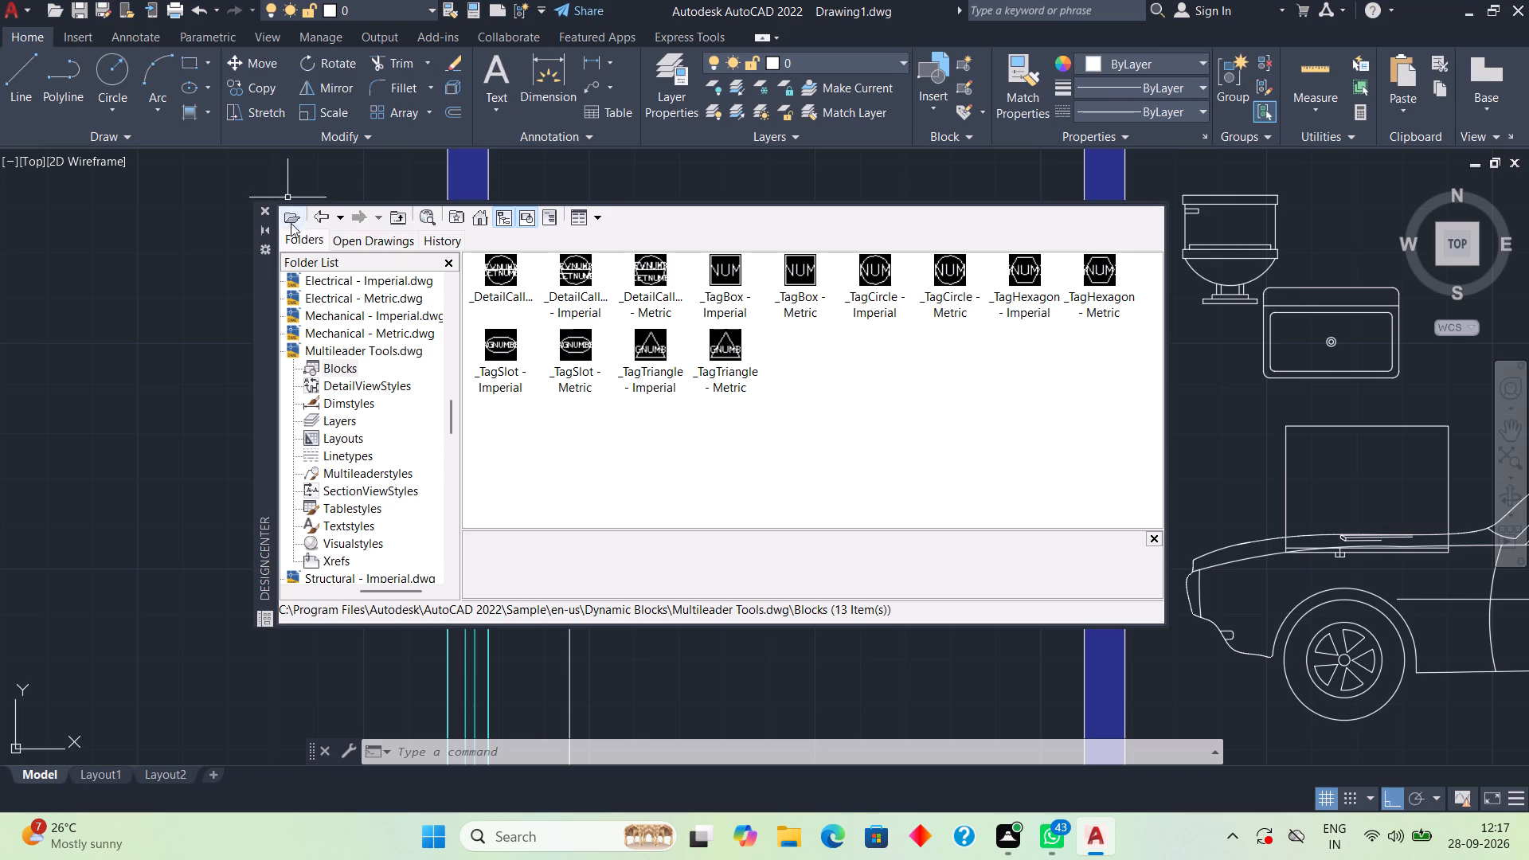
{"action": "left_click", "coordinate": [311, 218]}
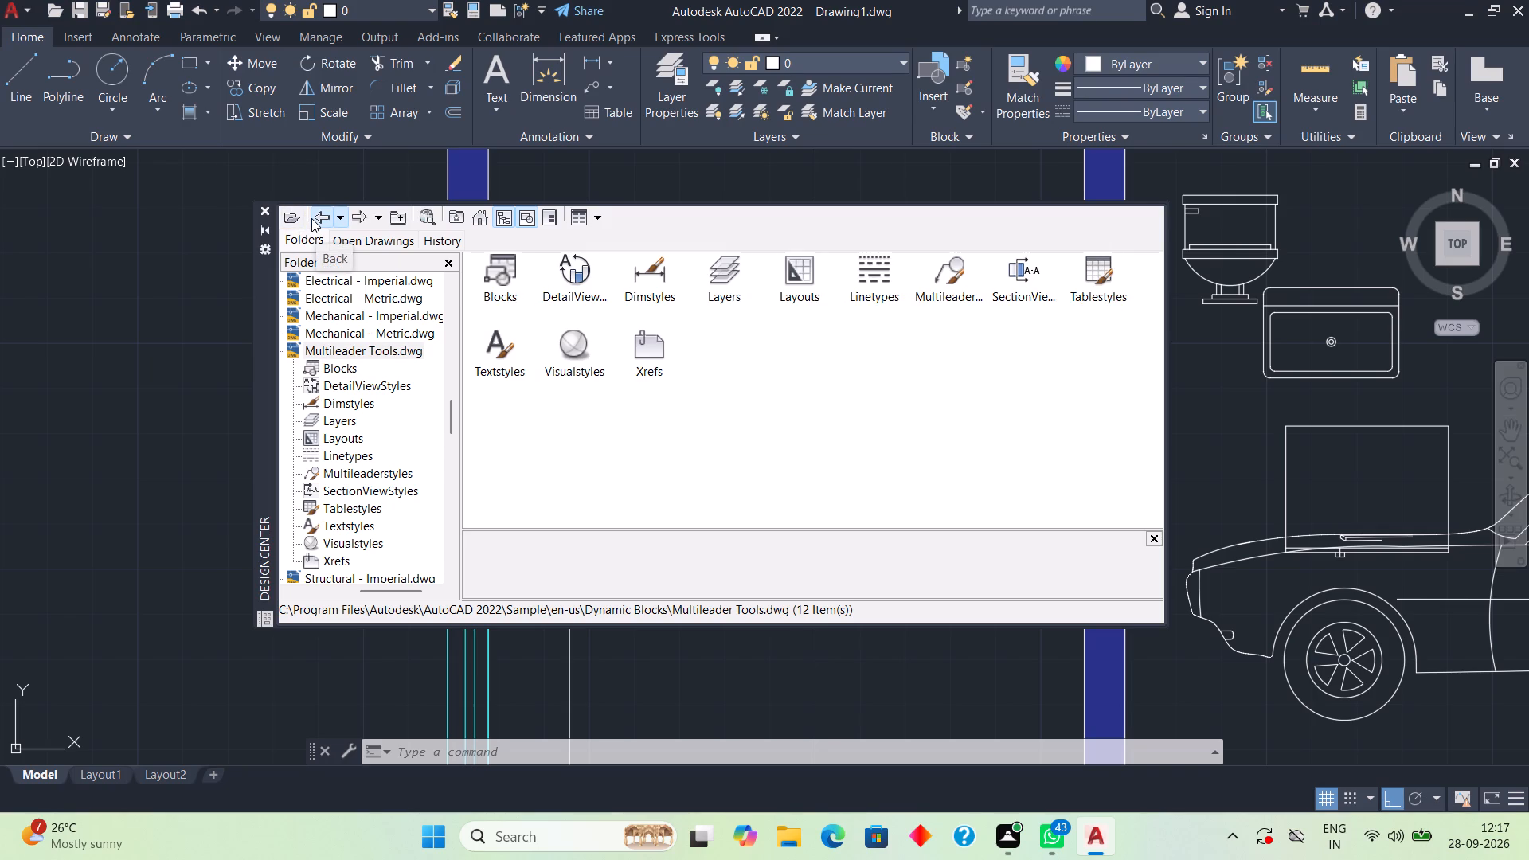
{"action": "left_click", "coordinate": [311, 218]}
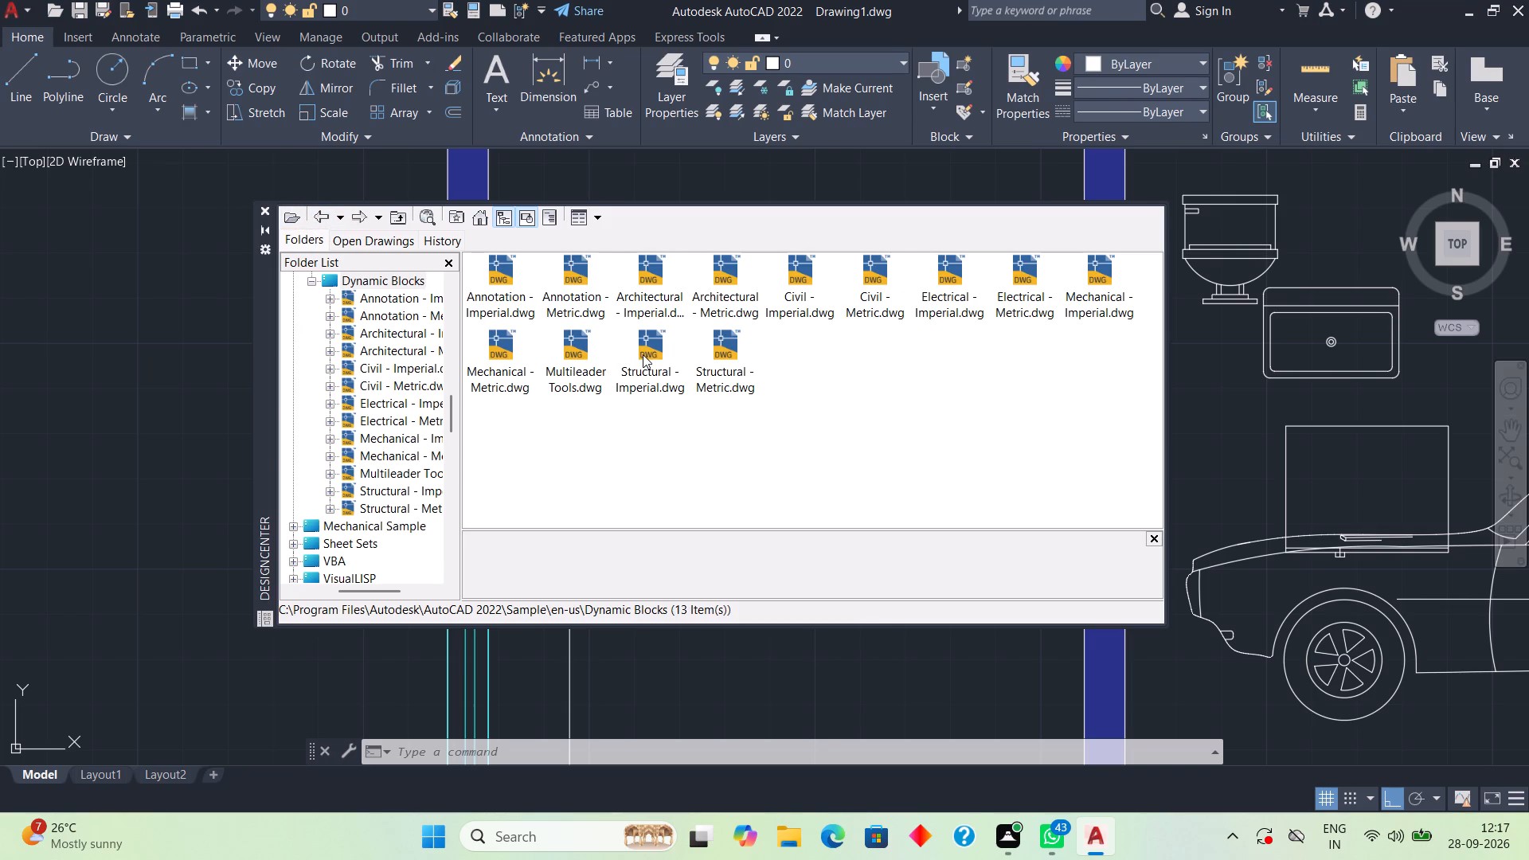
Examine the blocks of Structural - Imperial.dwg and Structural - Metric.dwg, closing DesignCenter at the end.
{"action": "double_click", "coordinate": [643, 354]}
{"action": "double_click", "coordinate": [501, 276]}
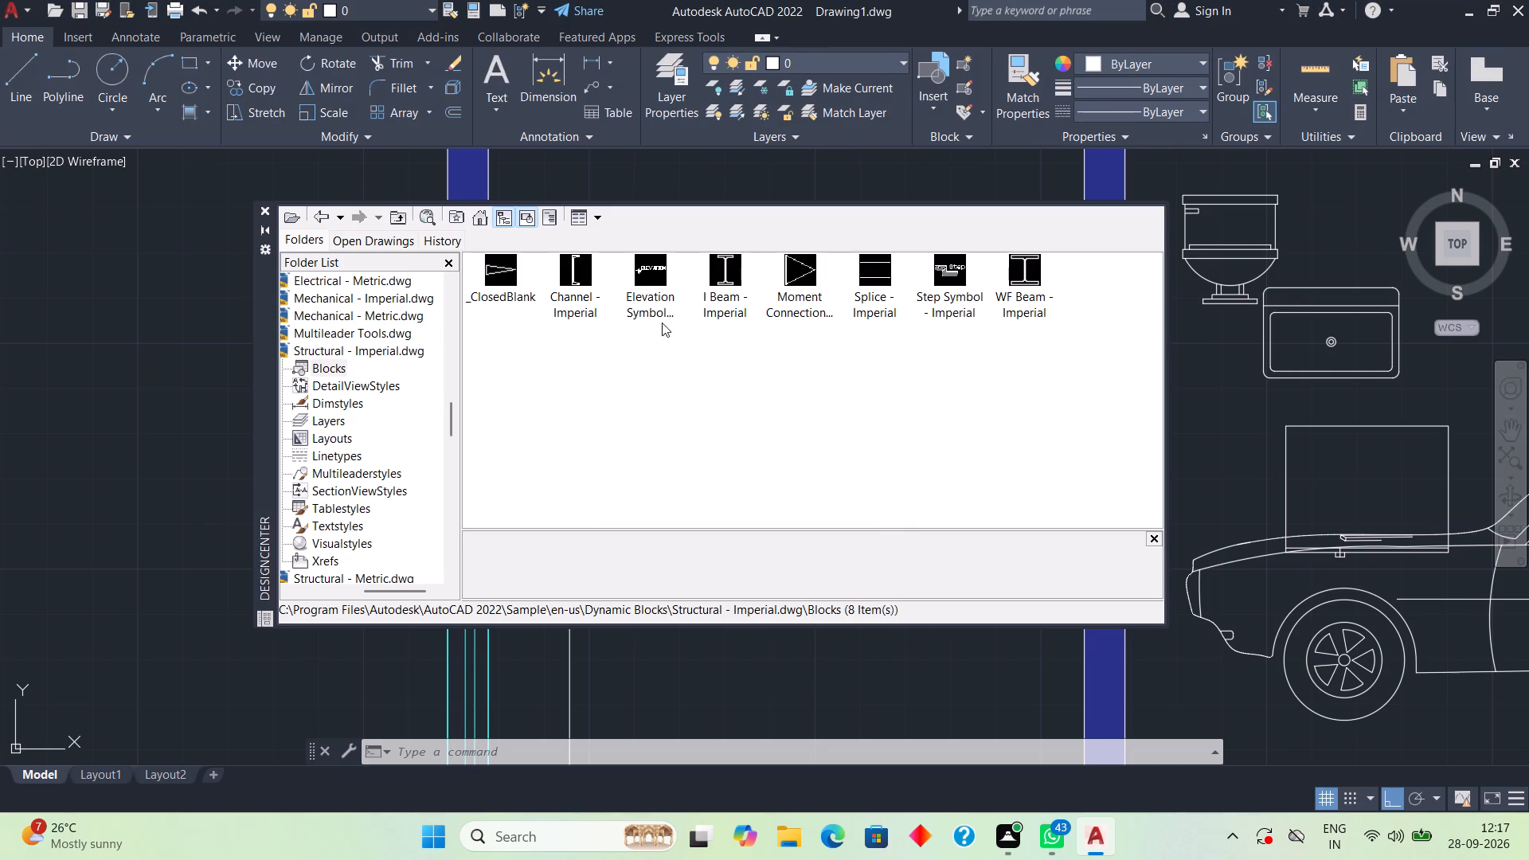
{"action": "left_click", "coordinate": [312, 217]}
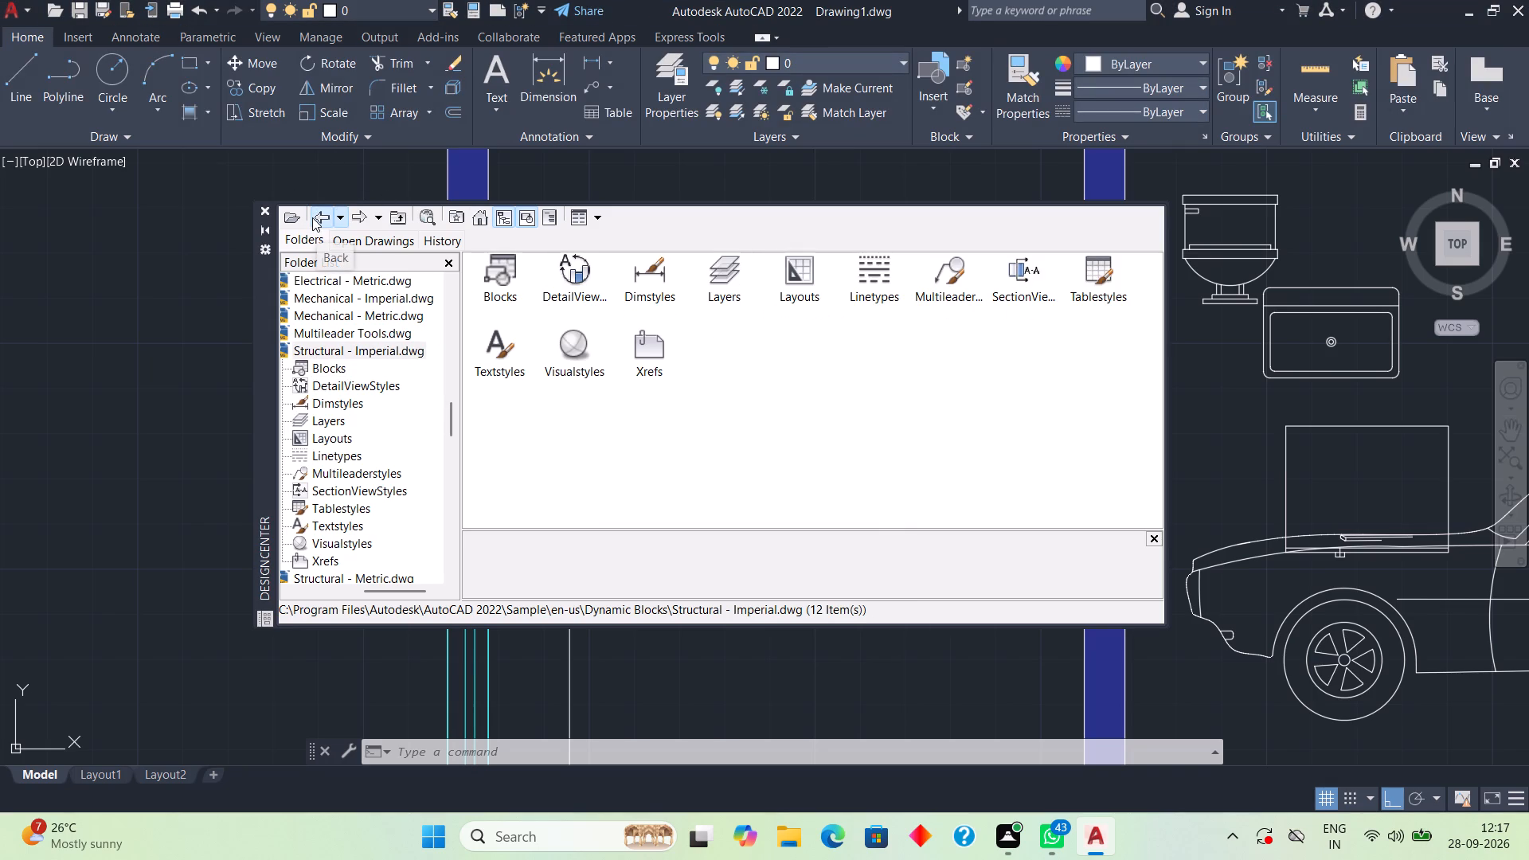
{"action": "left_click", "coordinate": [312, 217]}
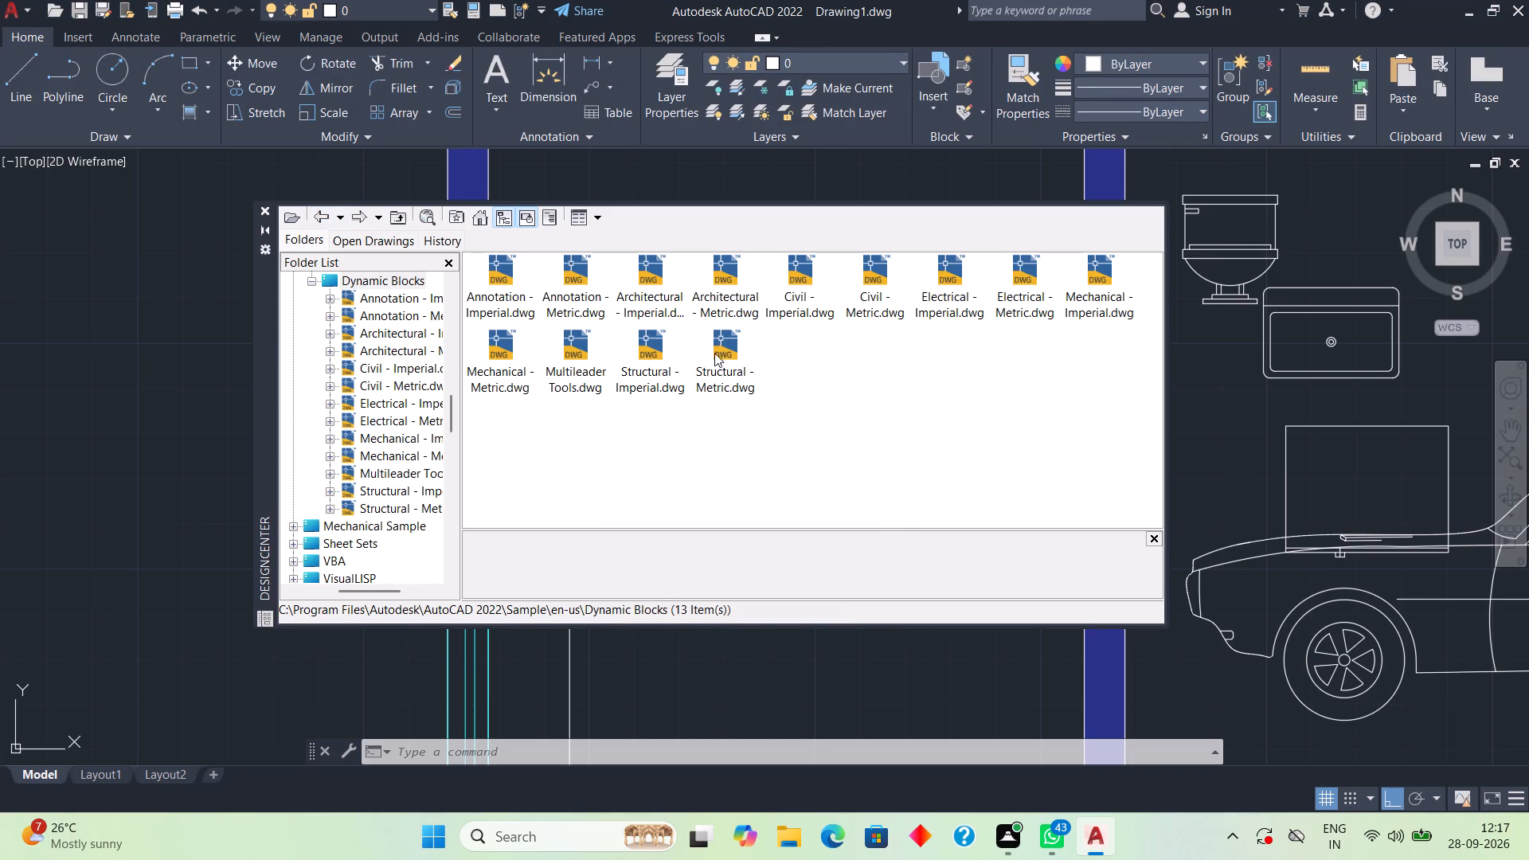
{"action": "double_click", "coordinate": [714, 353]}
{"action": "double_click", "coordinate": [510, 267]}
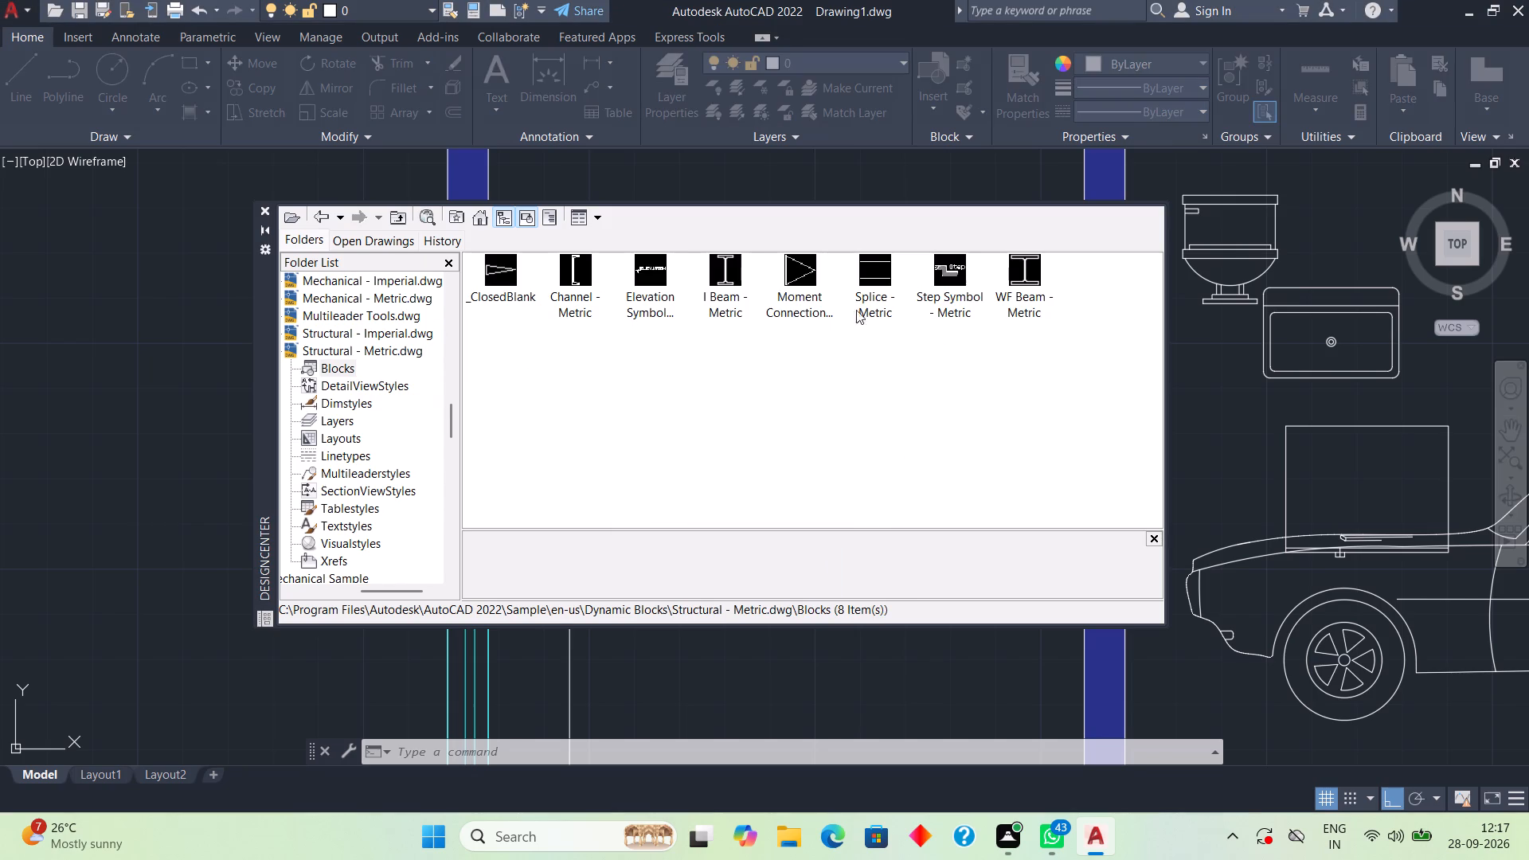
{"action": "left_click", "coordinate": [260, 209]}
Move the car block out of the large room to the empty area east of the floor plan.
{"action": "scroll", "coordinate": [414, 293], "scroll_direction": "down", "scroll_amount": 3}
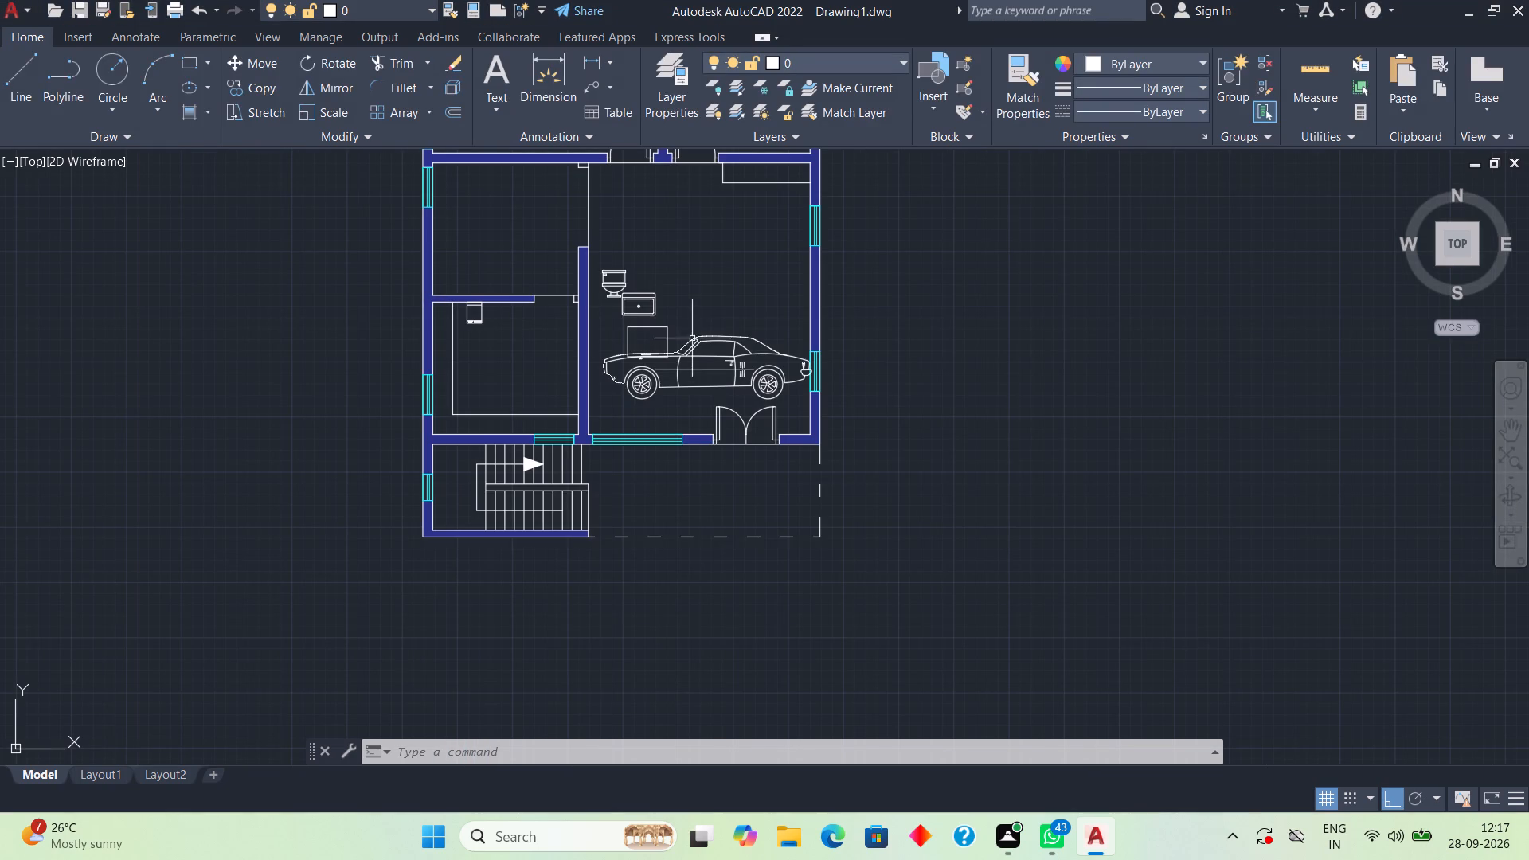
{"action": "left_click_drag", "start_coordinate": [698, 355], "coordinate": [837, 367]}
{"action": "left_click_drag", "start_coordinate": [741, 374], "coordinate": [830, 361]}
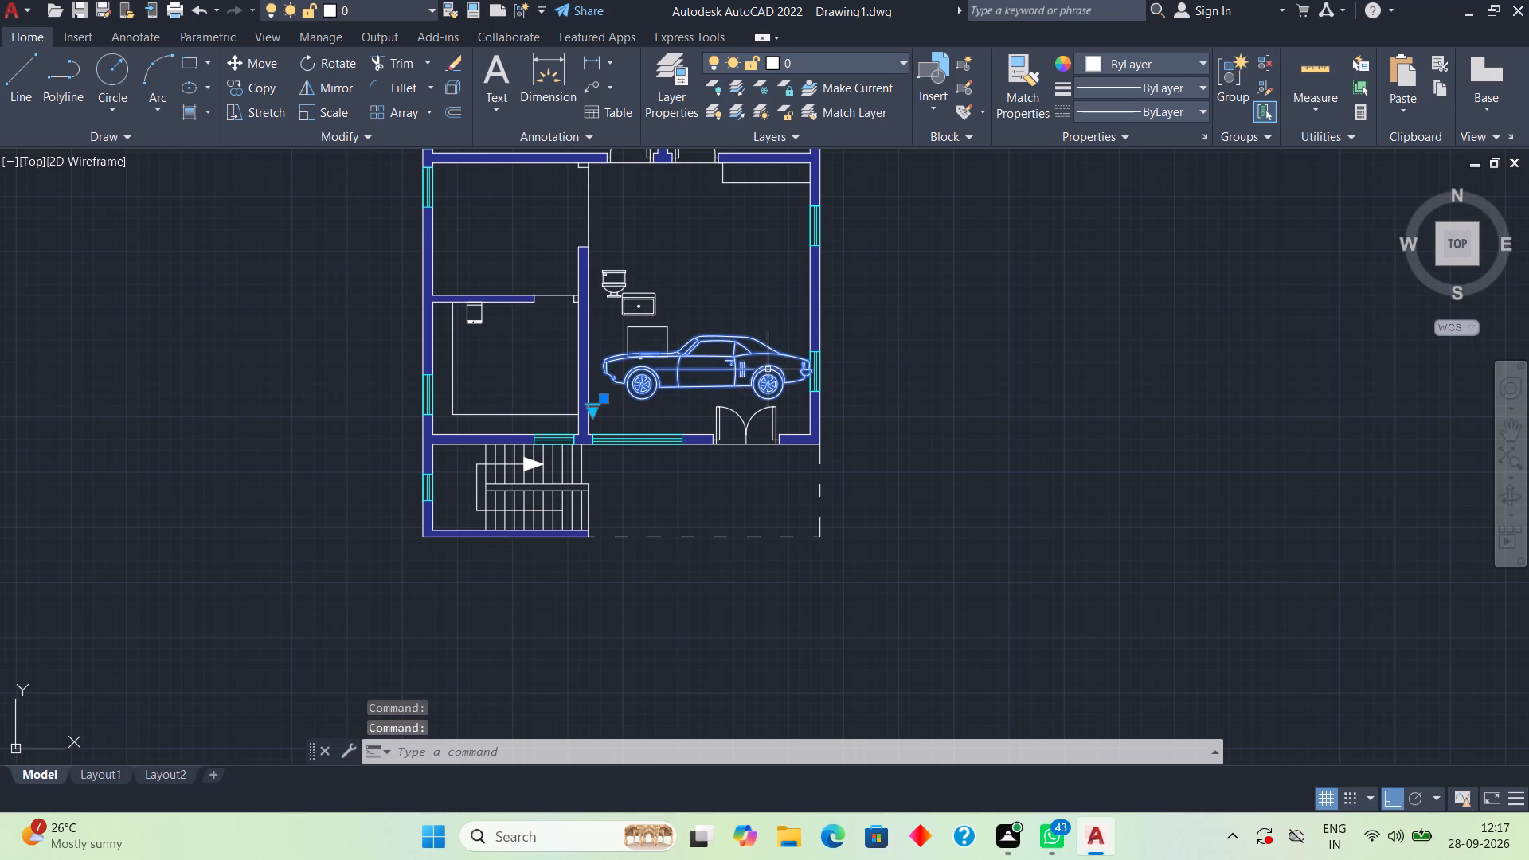
{"action": "left_click_drag", "start_coordinate": [830, 361], "coordinate": [1266, 384]}
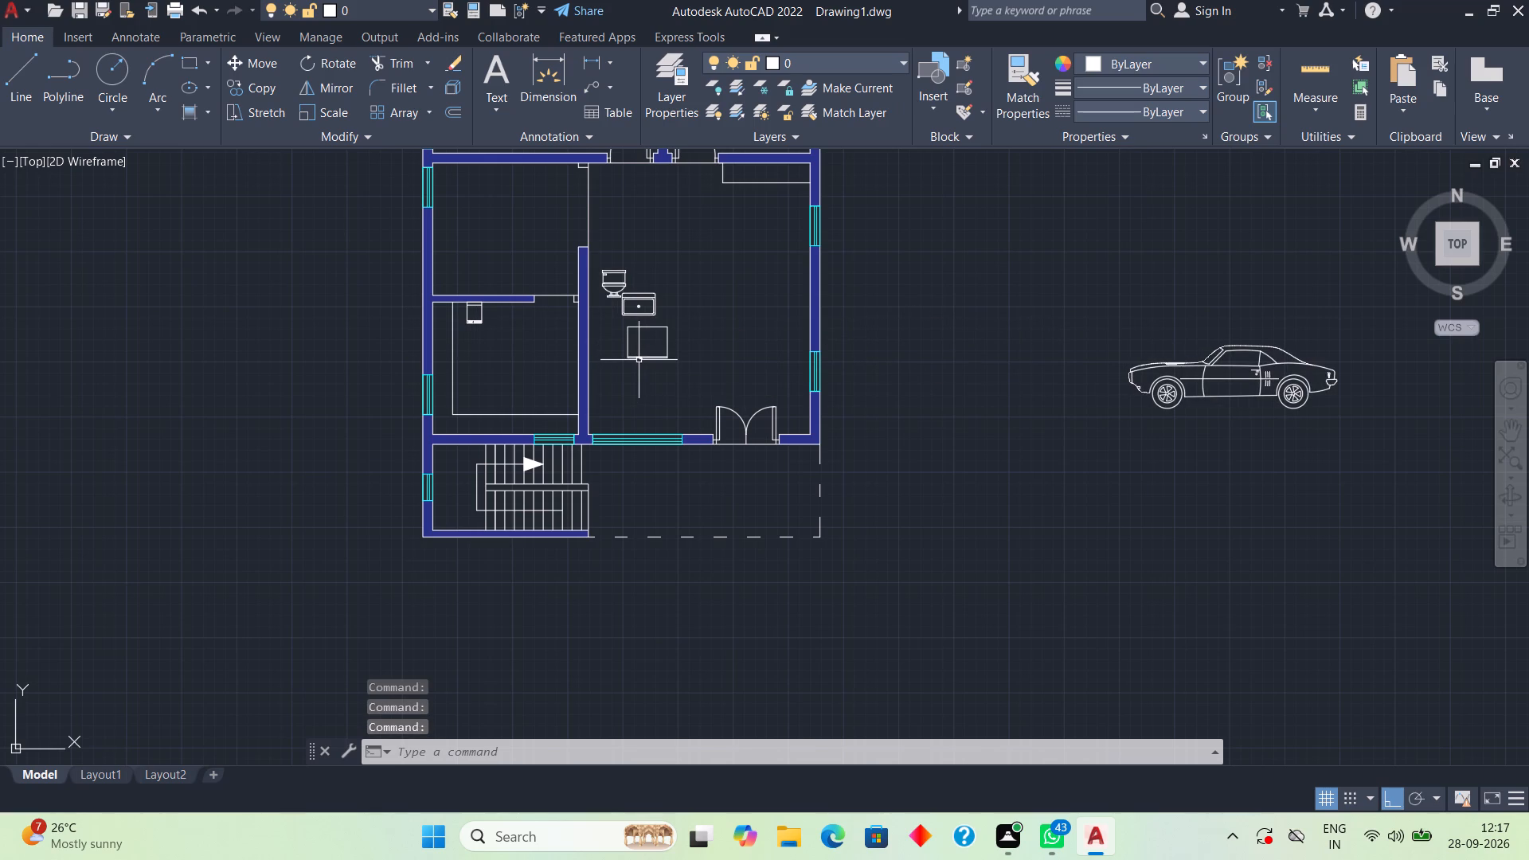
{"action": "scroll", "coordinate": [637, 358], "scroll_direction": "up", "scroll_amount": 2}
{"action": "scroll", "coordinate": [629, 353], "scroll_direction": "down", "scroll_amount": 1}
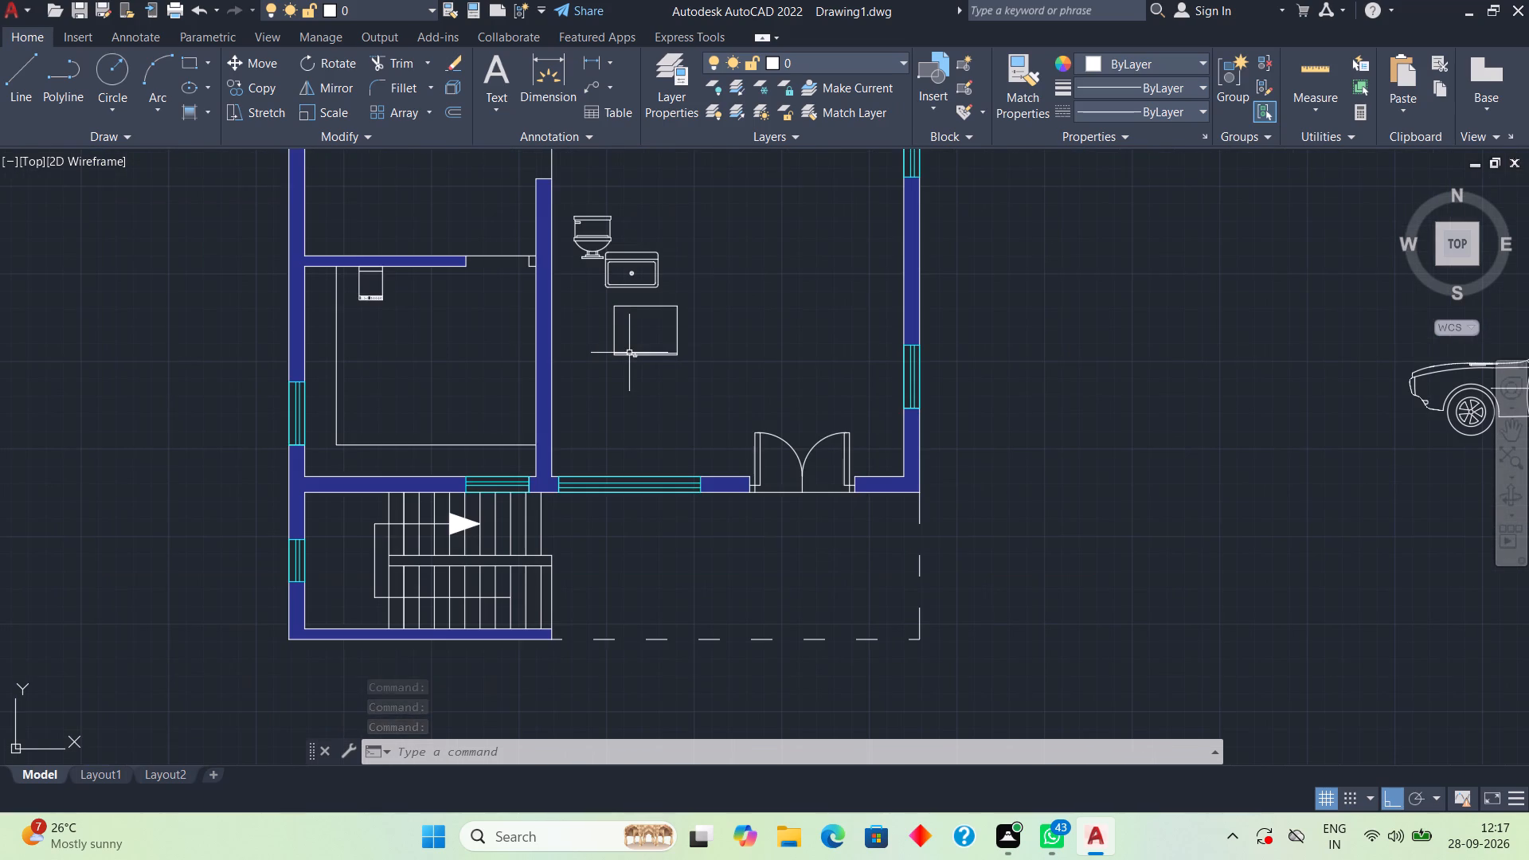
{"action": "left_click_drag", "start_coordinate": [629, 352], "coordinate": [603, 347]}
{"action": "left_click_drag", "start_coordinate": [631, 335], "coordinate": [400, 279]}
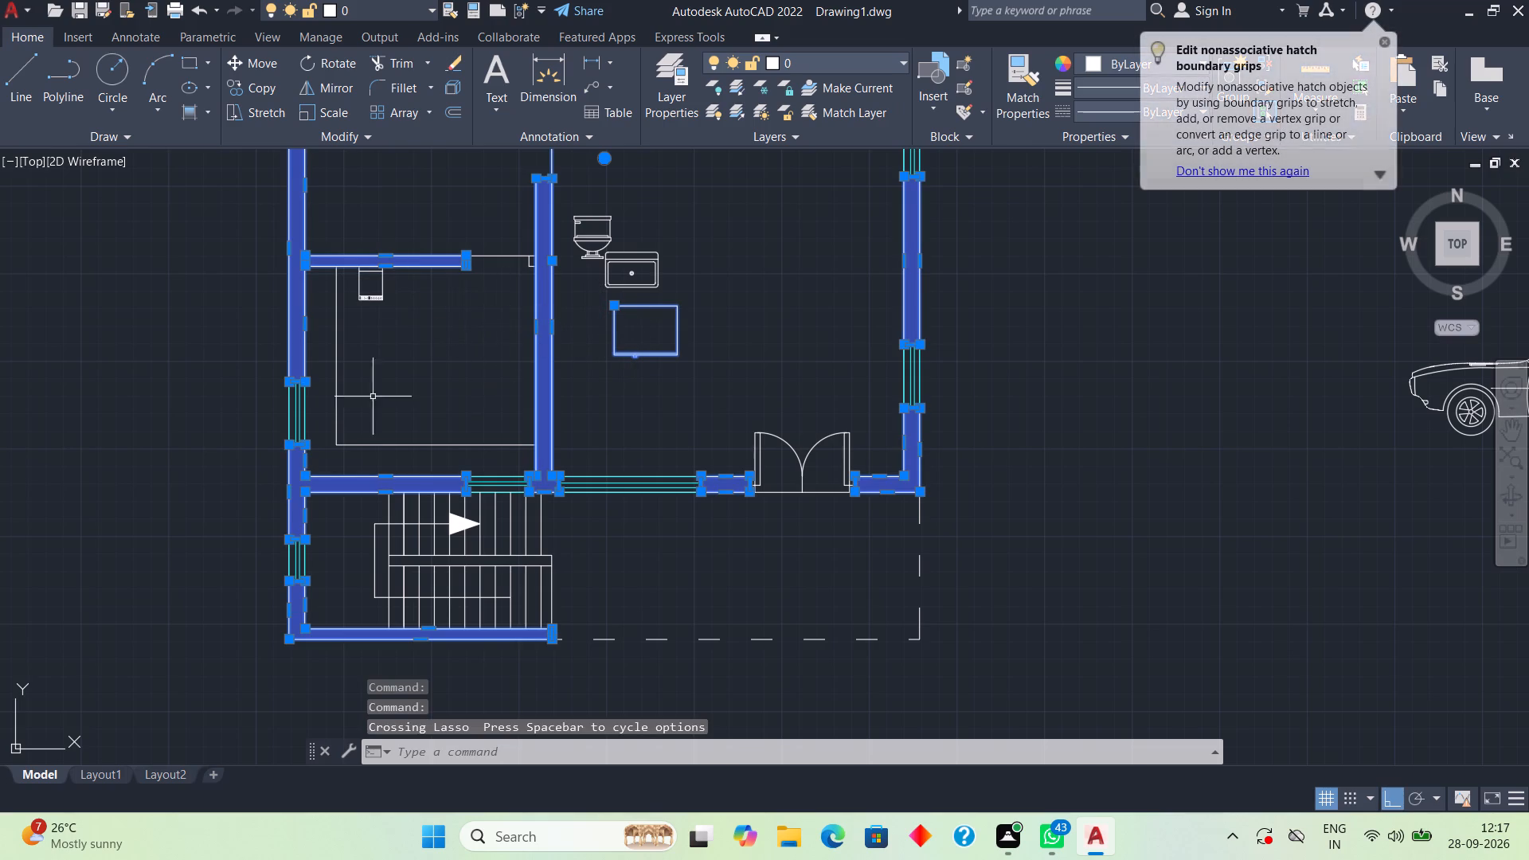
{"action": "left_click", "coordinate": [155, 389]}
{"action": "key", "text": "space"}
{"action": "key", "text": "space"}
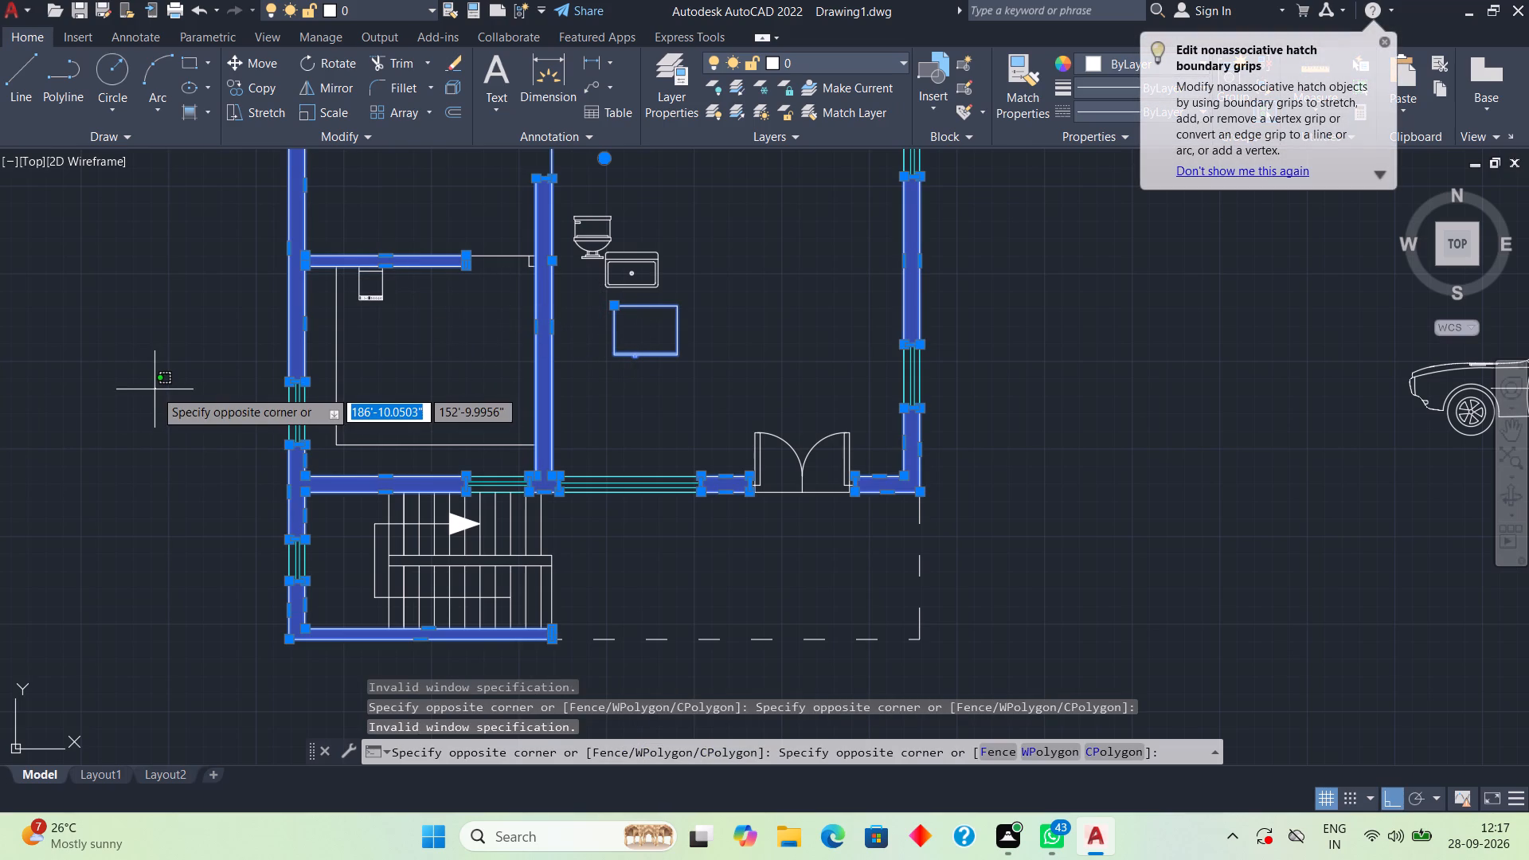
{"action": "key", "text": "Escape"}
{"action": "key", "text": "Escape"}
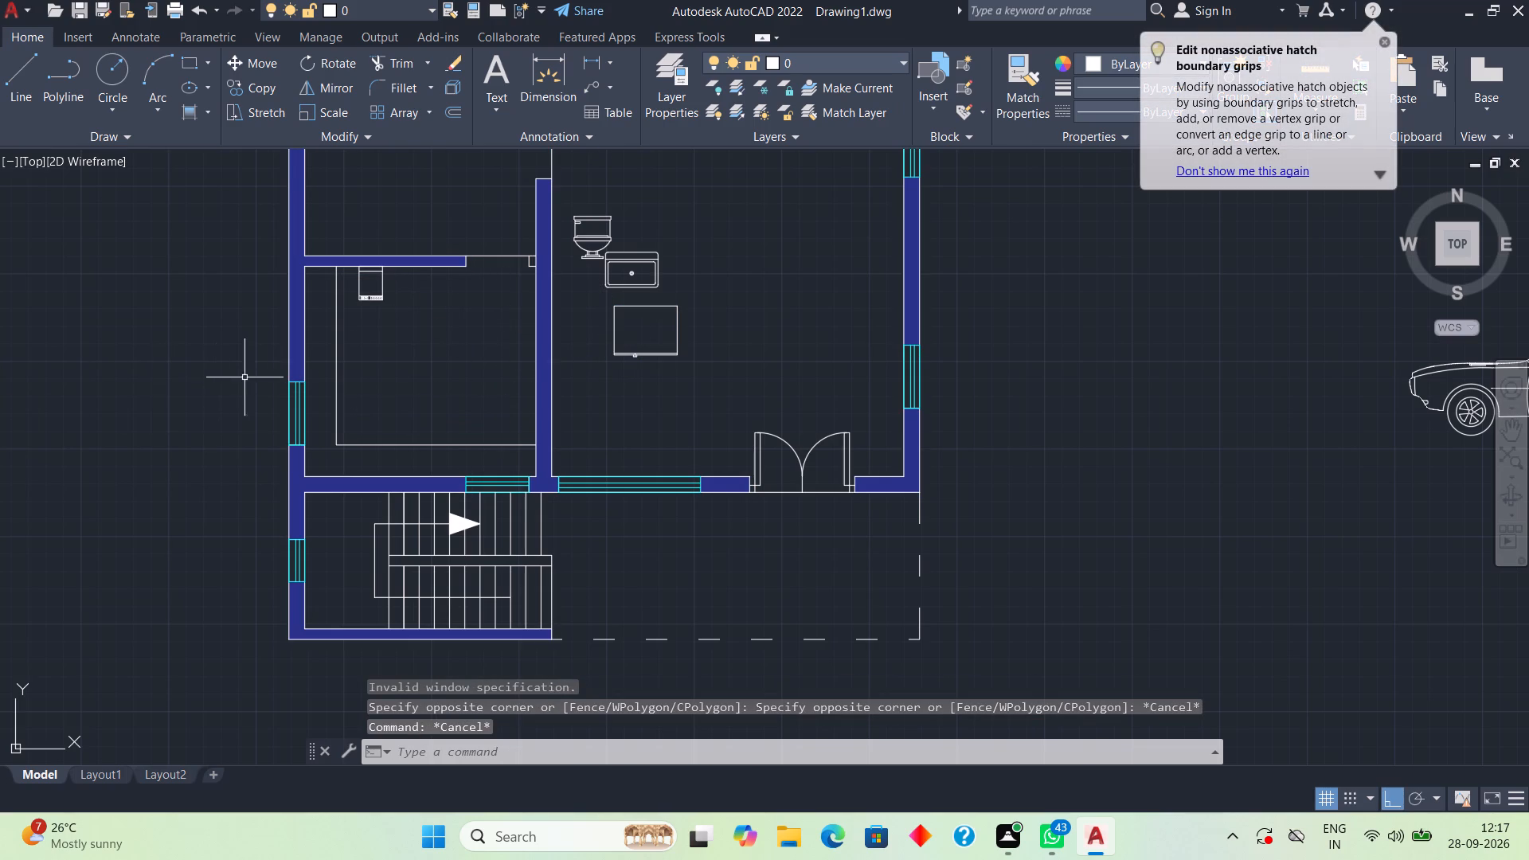
Move the rectangular fixture block from the large room into the adjoining west room, beside the stove.
{"action": "left_click", "coordinate": [639, 350]}
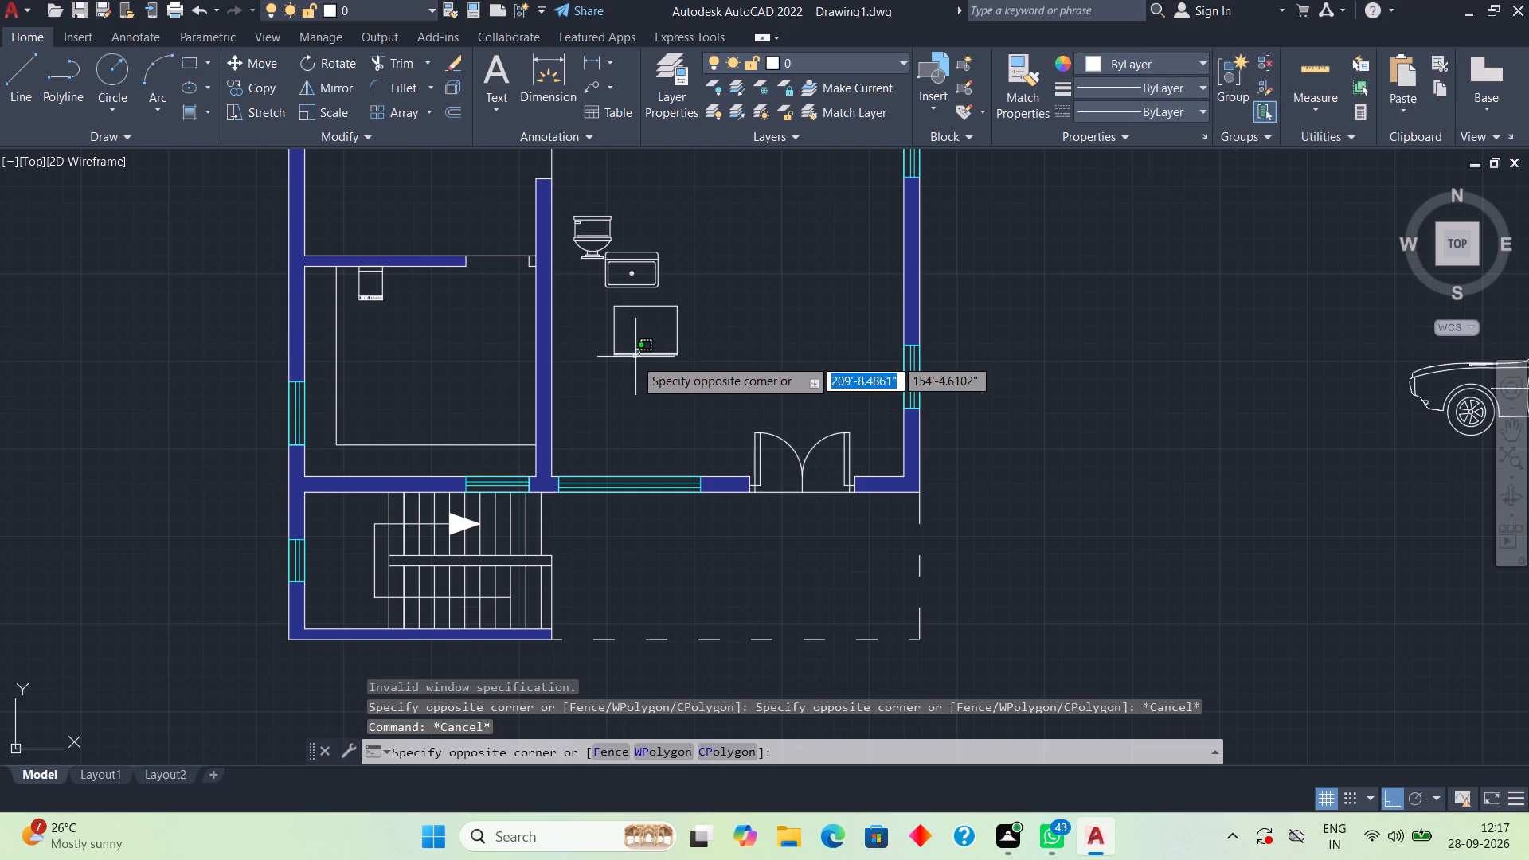
{"action": "left_click", "coordinate": [635, 358]}
{"action": "left_click_drag", "start_coordinate": [632, 356], "coordinate": [473, 341]}
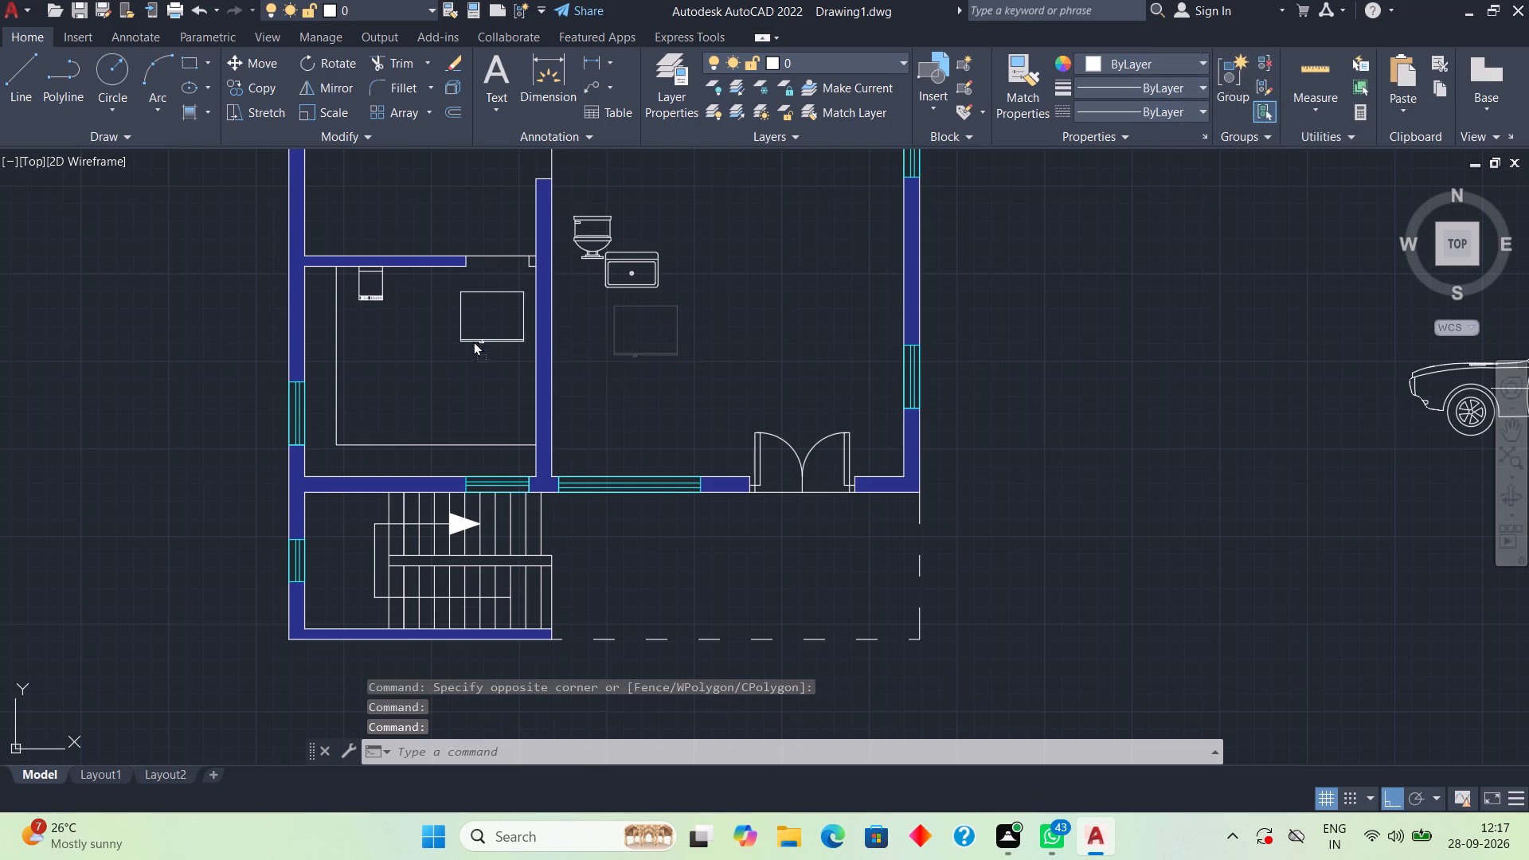
{"action": "left_click_drag", "start_coordinate": [473, 341], "coordinate": [409, 329]}
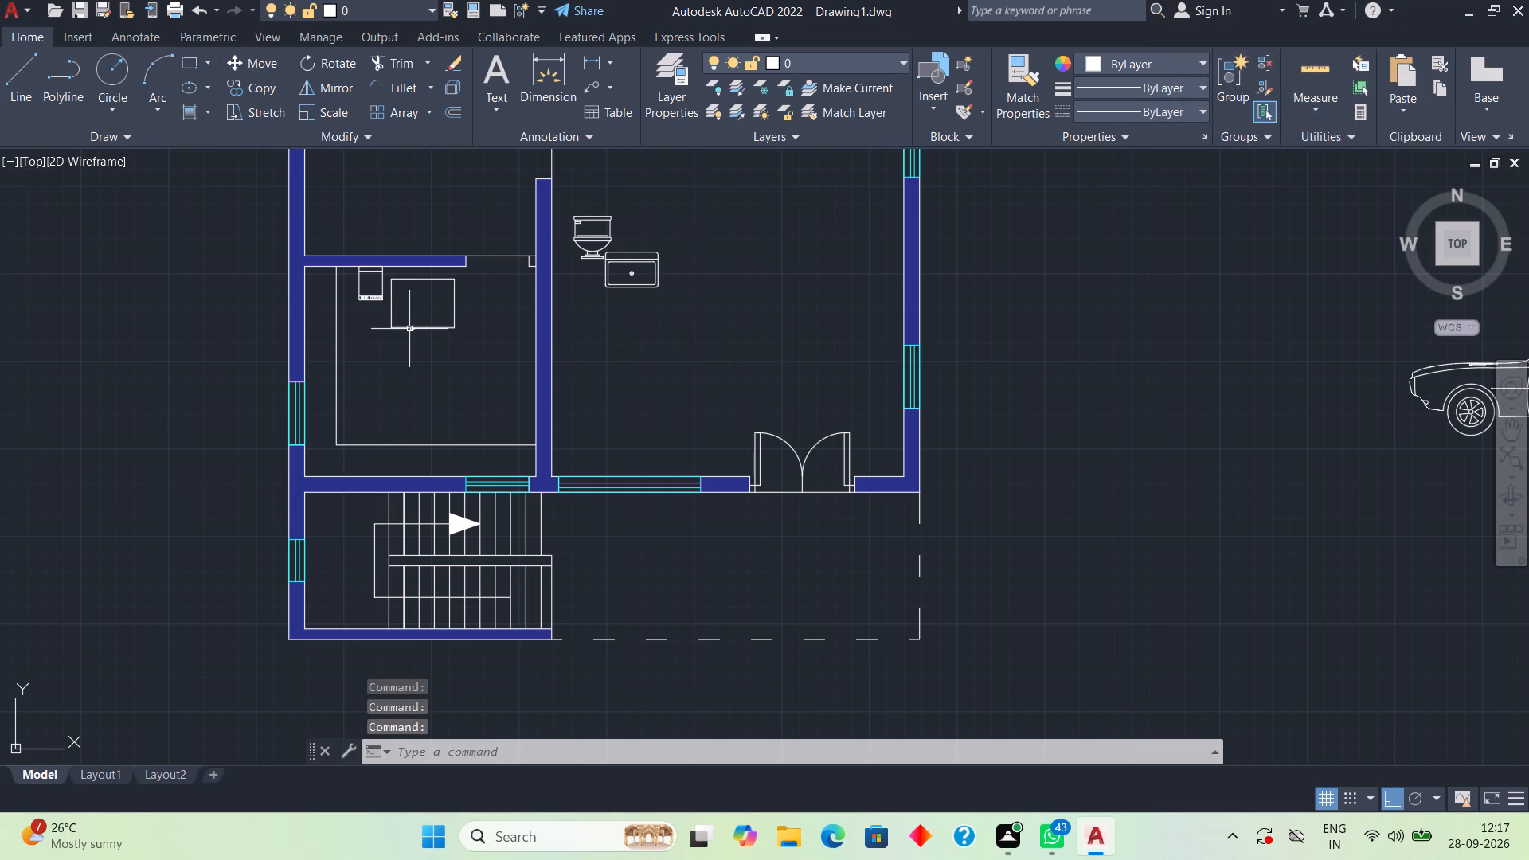
Scale the rectangular fixture block beside the stove down to nearly the stove's width, with the base point near the wall above it.
{"action": "scroll", "coordinate": [428, 322], "scroll_direction": "up", "scroll_amount": 2}
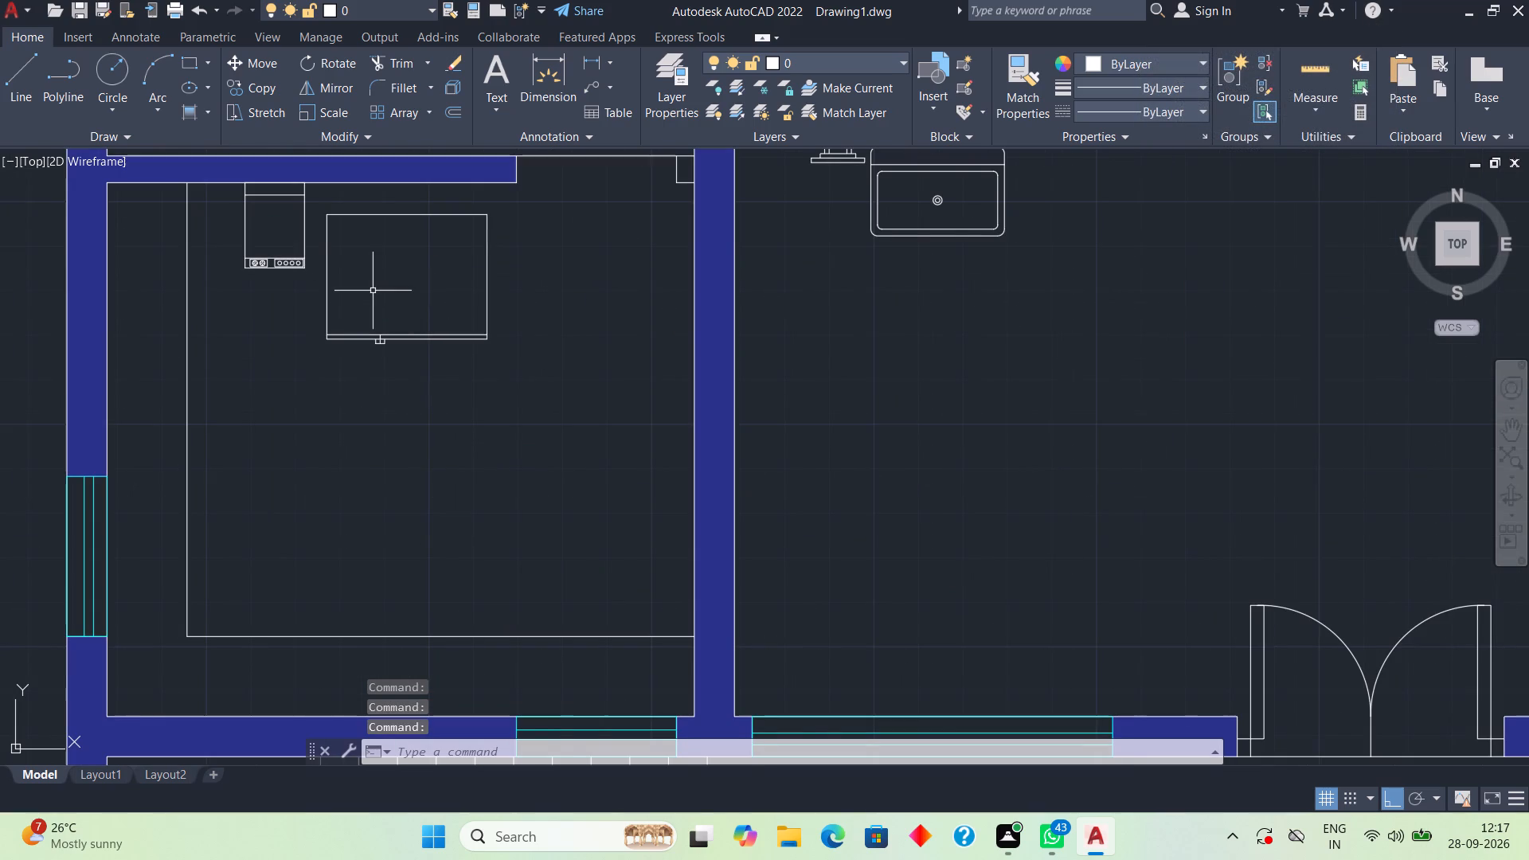
{"action": "left_click", "coordinate": [371, 289]}
{"action": "left_click", "coordinate": [405, 355]}
{"action": "left_click", "coordinate": [423, 357]}
{"action": "left_click", "coordinate": [411, 334]}
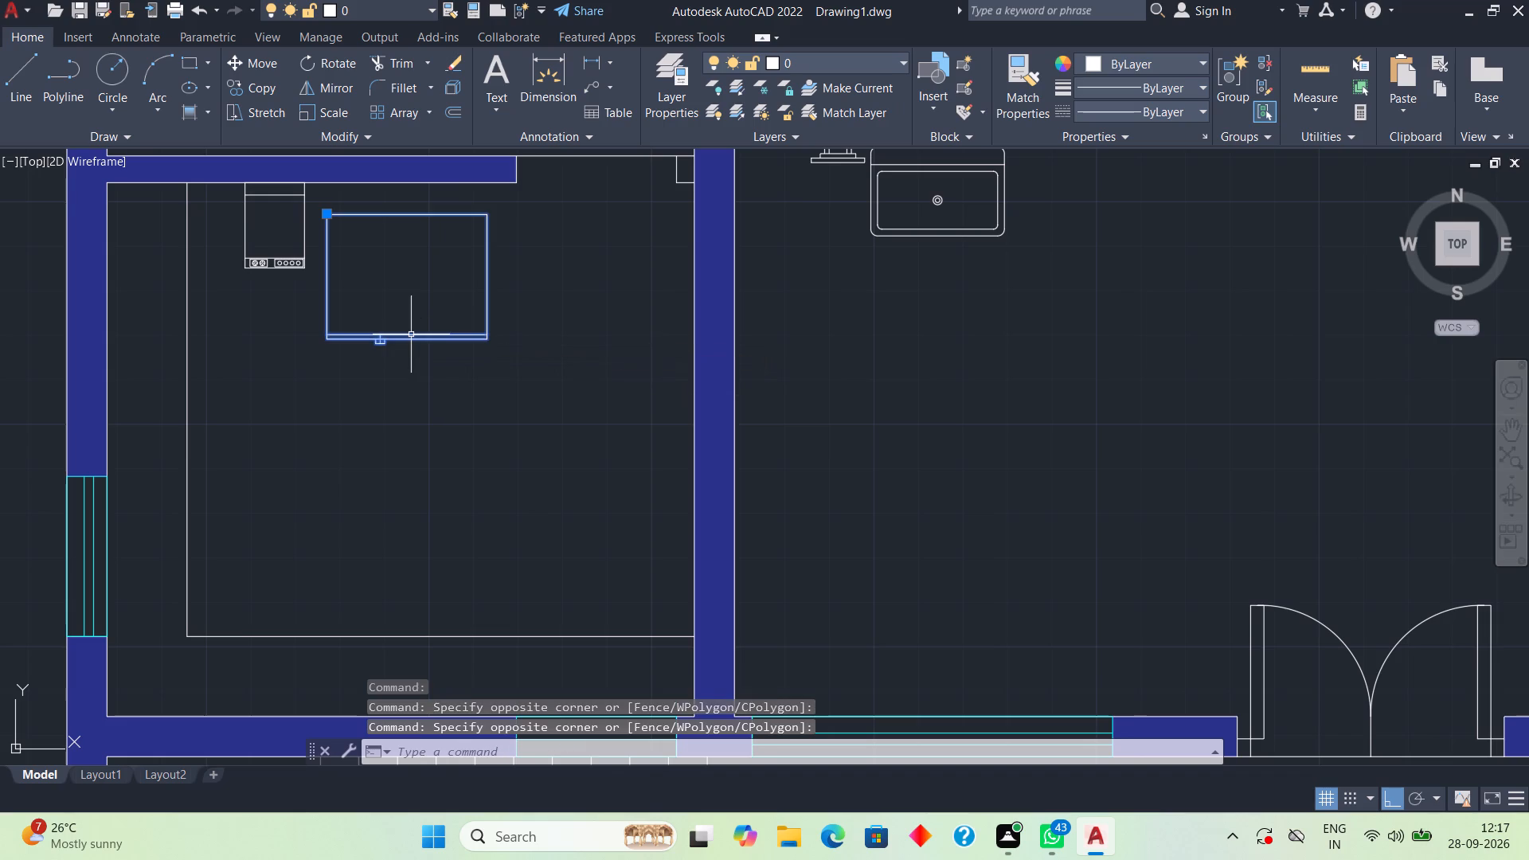
{"action": "type", "text": "sc"}
{"action": "key", "text": "space"}
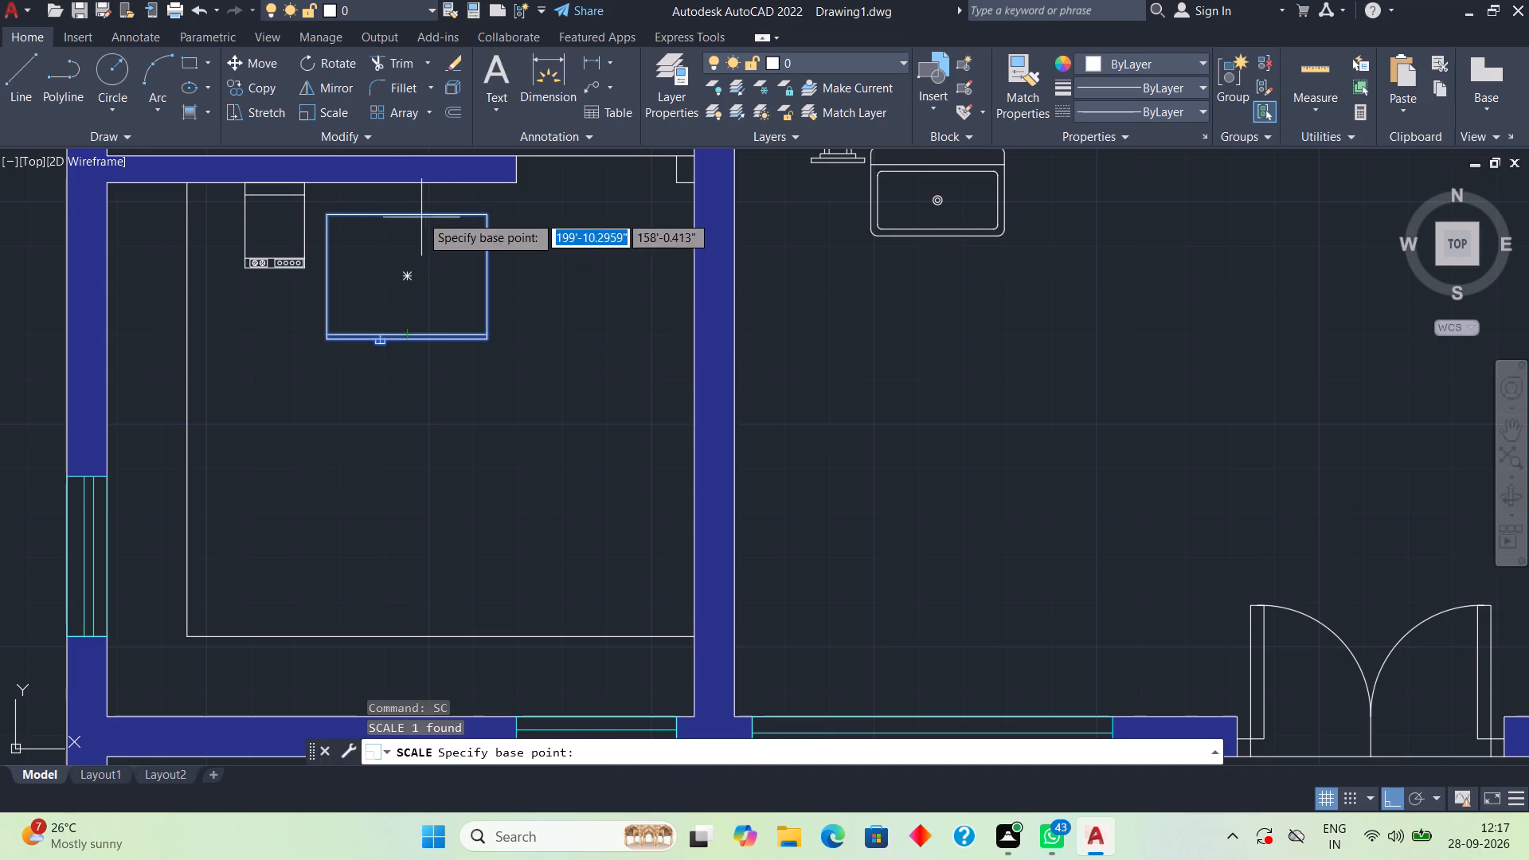
{"action": "left_click", "coordinate": [382, 190]}
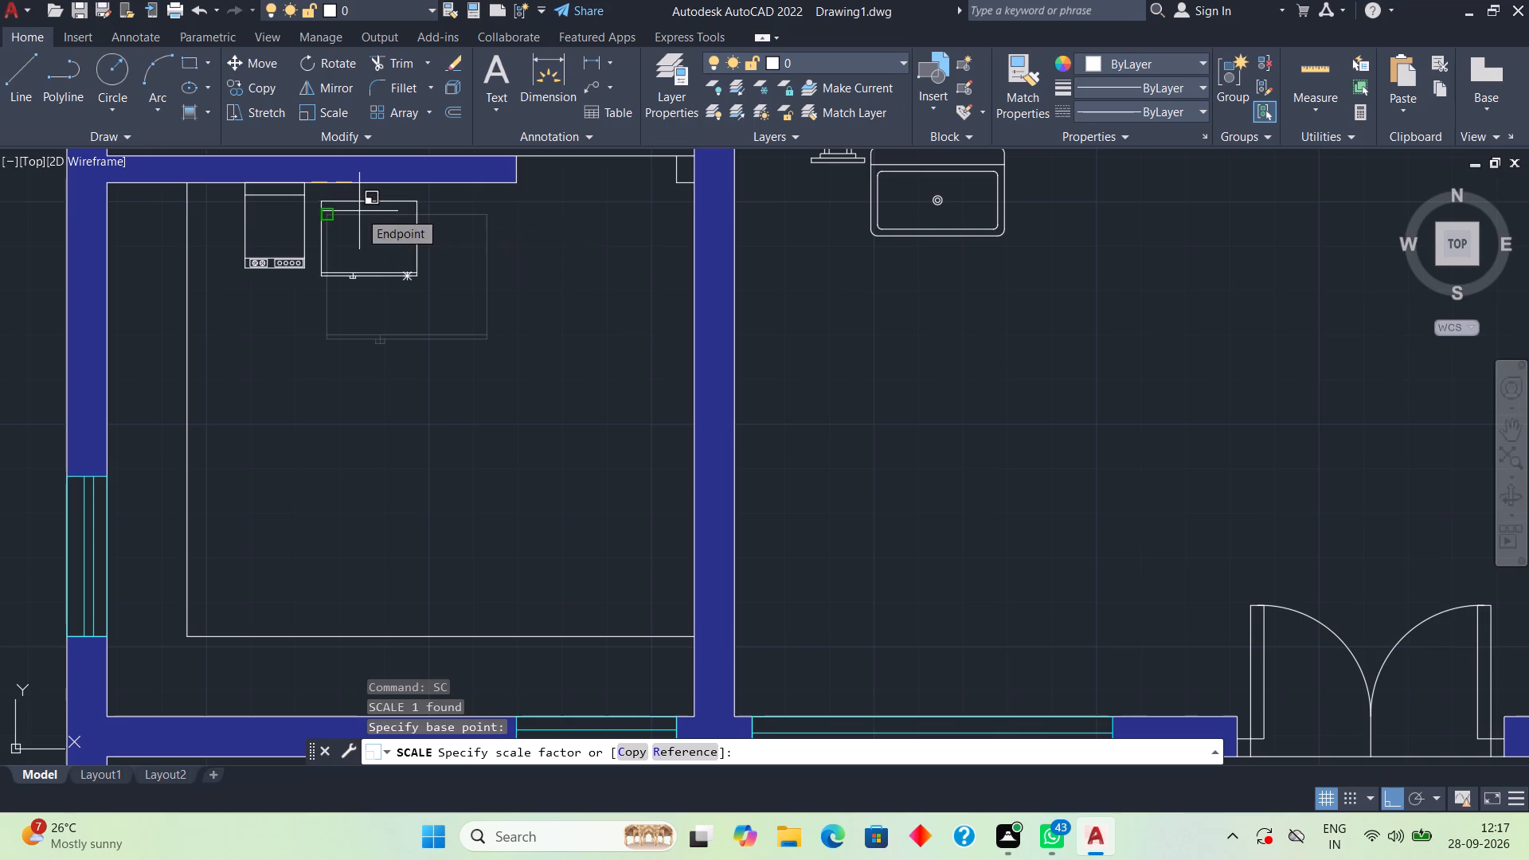
{"action": "left_click", "coordinate": [359, 205]}
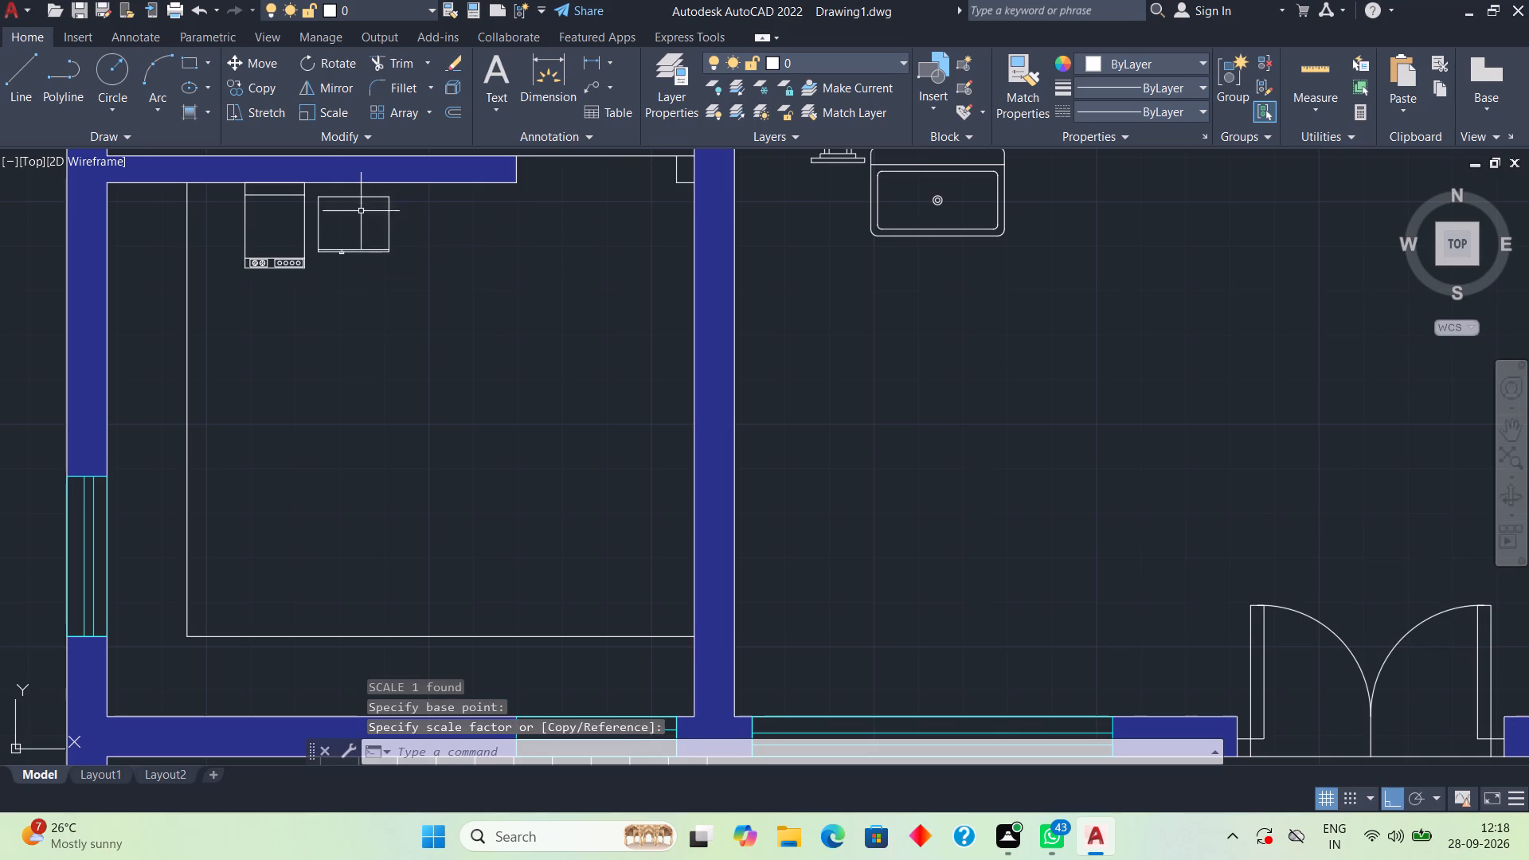
Scale the rectangular fixture block beside the stove up by about 1.5, with the base point just above its top edge.
{"action": "scroll", "coordinate": [363, 237], "scroll_direction": "up", "scroll_amount": 1}
{"action": "middle_click_drag", "start_coordinate": [363, 237], "coordinate": [495, 377]}
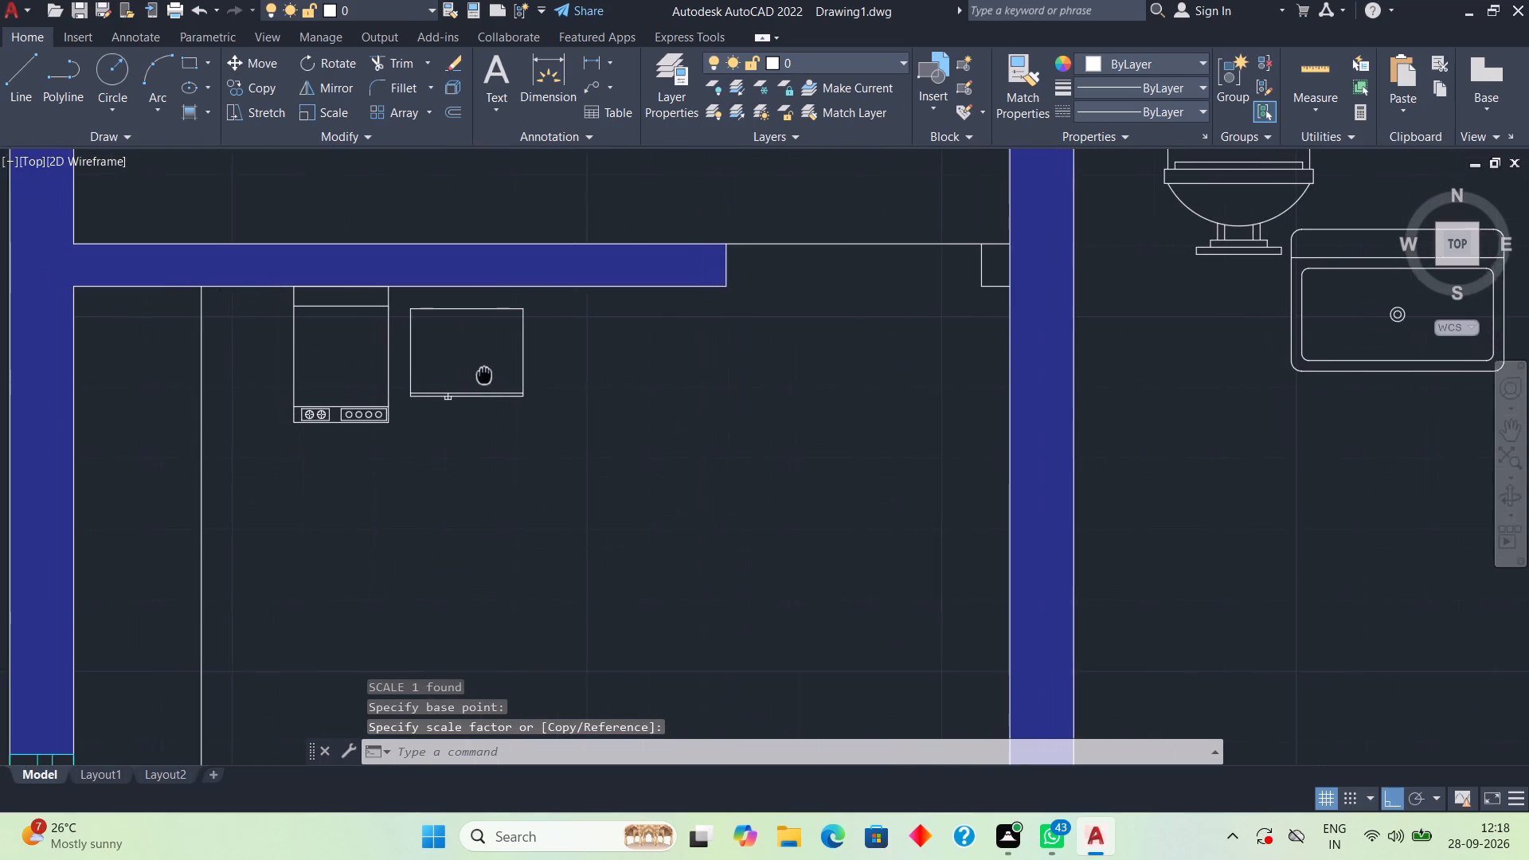
{"action": "middle_click_drag", "start_coordinate": [495, 377], "coordinate": [518, 382]}
{"action": "scroll", "coordinate": [505, 377], "scroll_direction": "up", "scroll_amount": 1}
{"action": "left_click", "coordinate": [495, 373]}
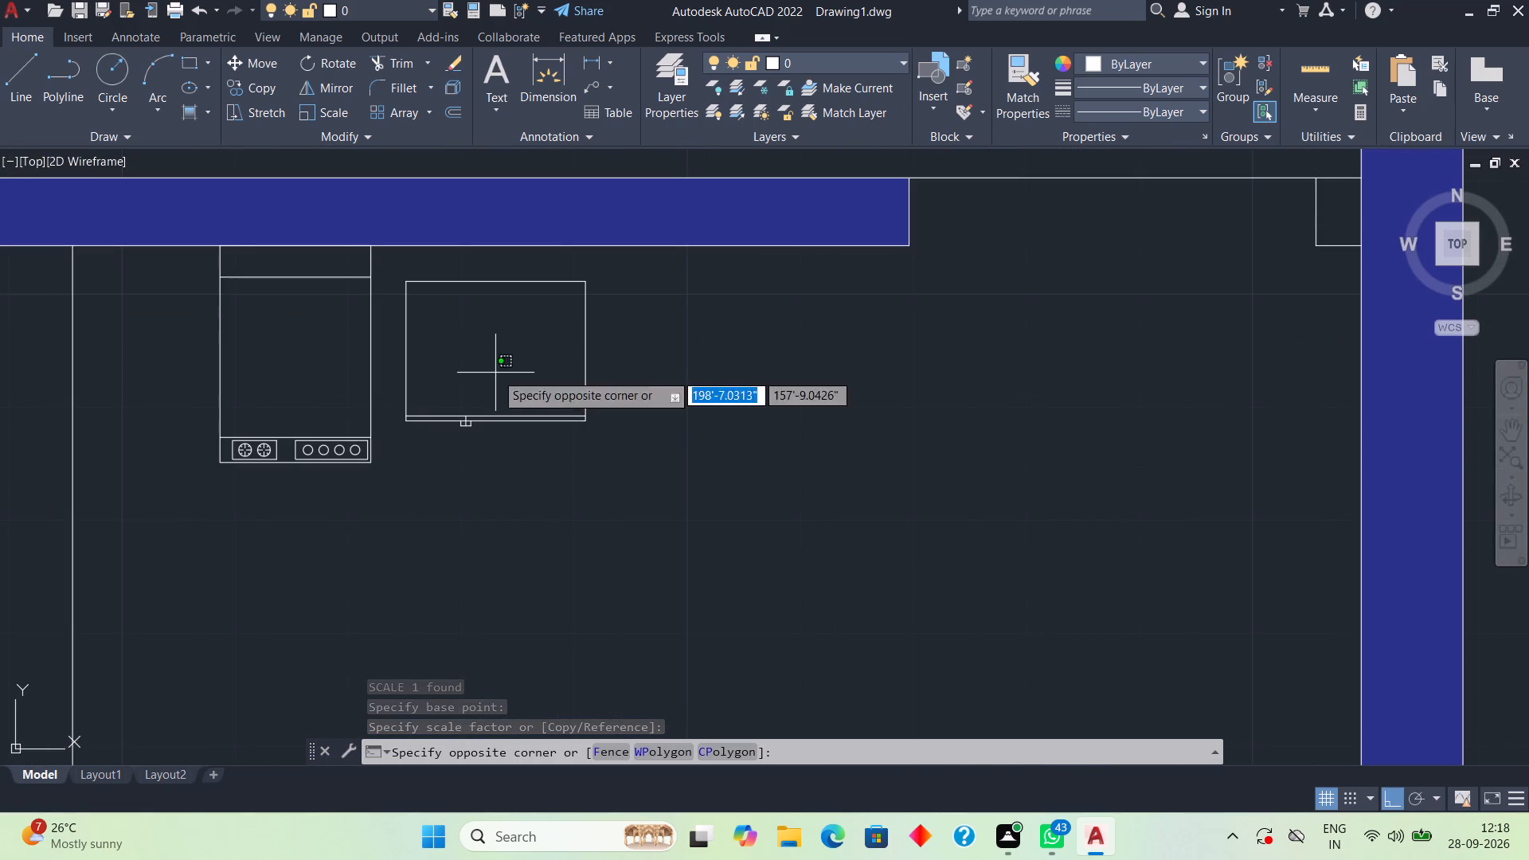
{"action": "double_click", "coordinate": [511, 429]}
{"action": "left_click", "coordinate": [504, 417]}
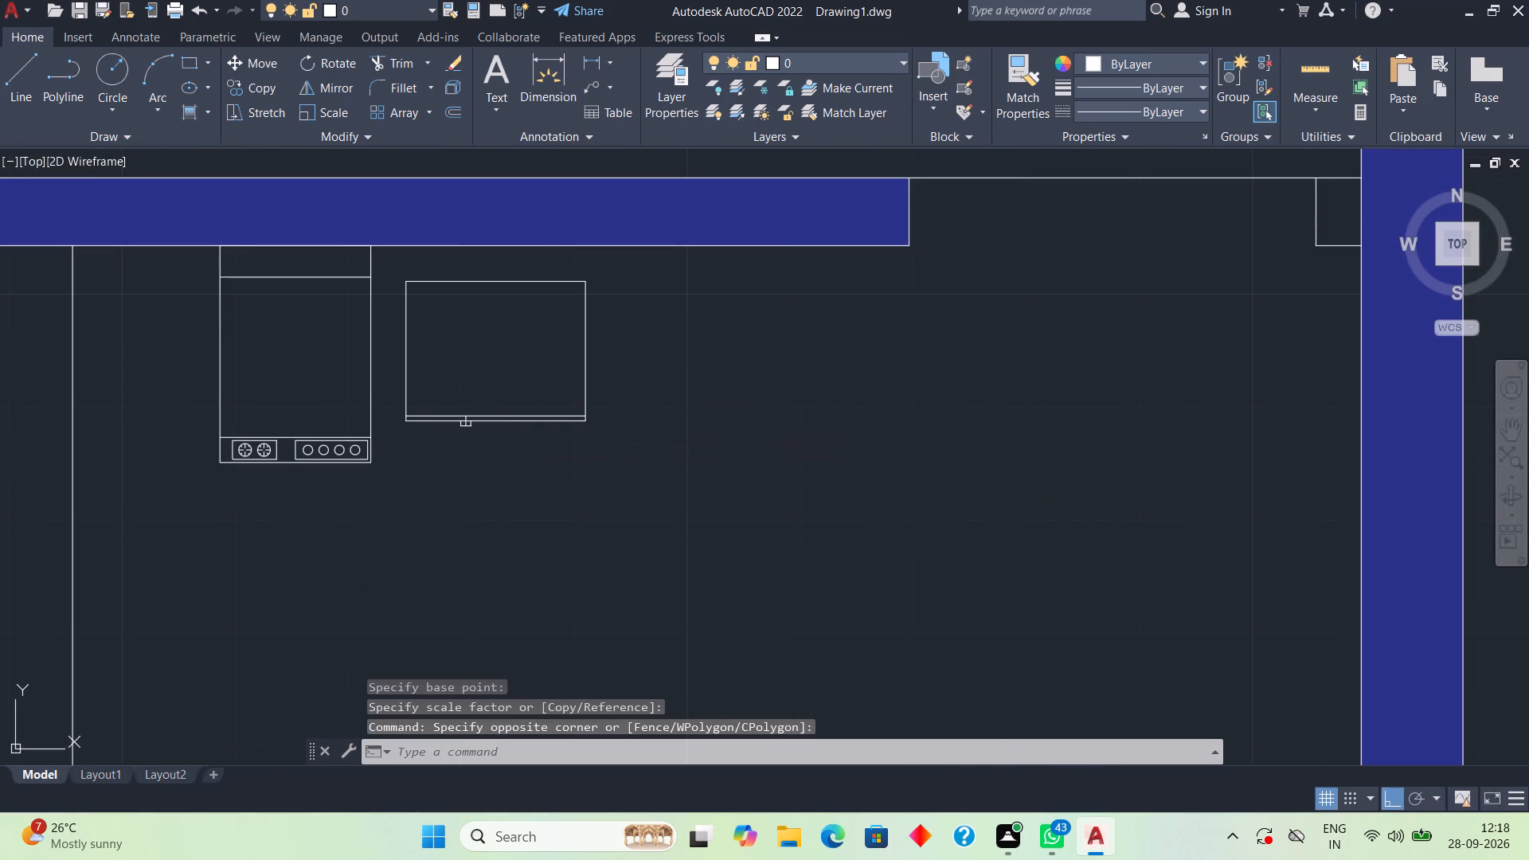
{"action": "type", "text": "sc"}
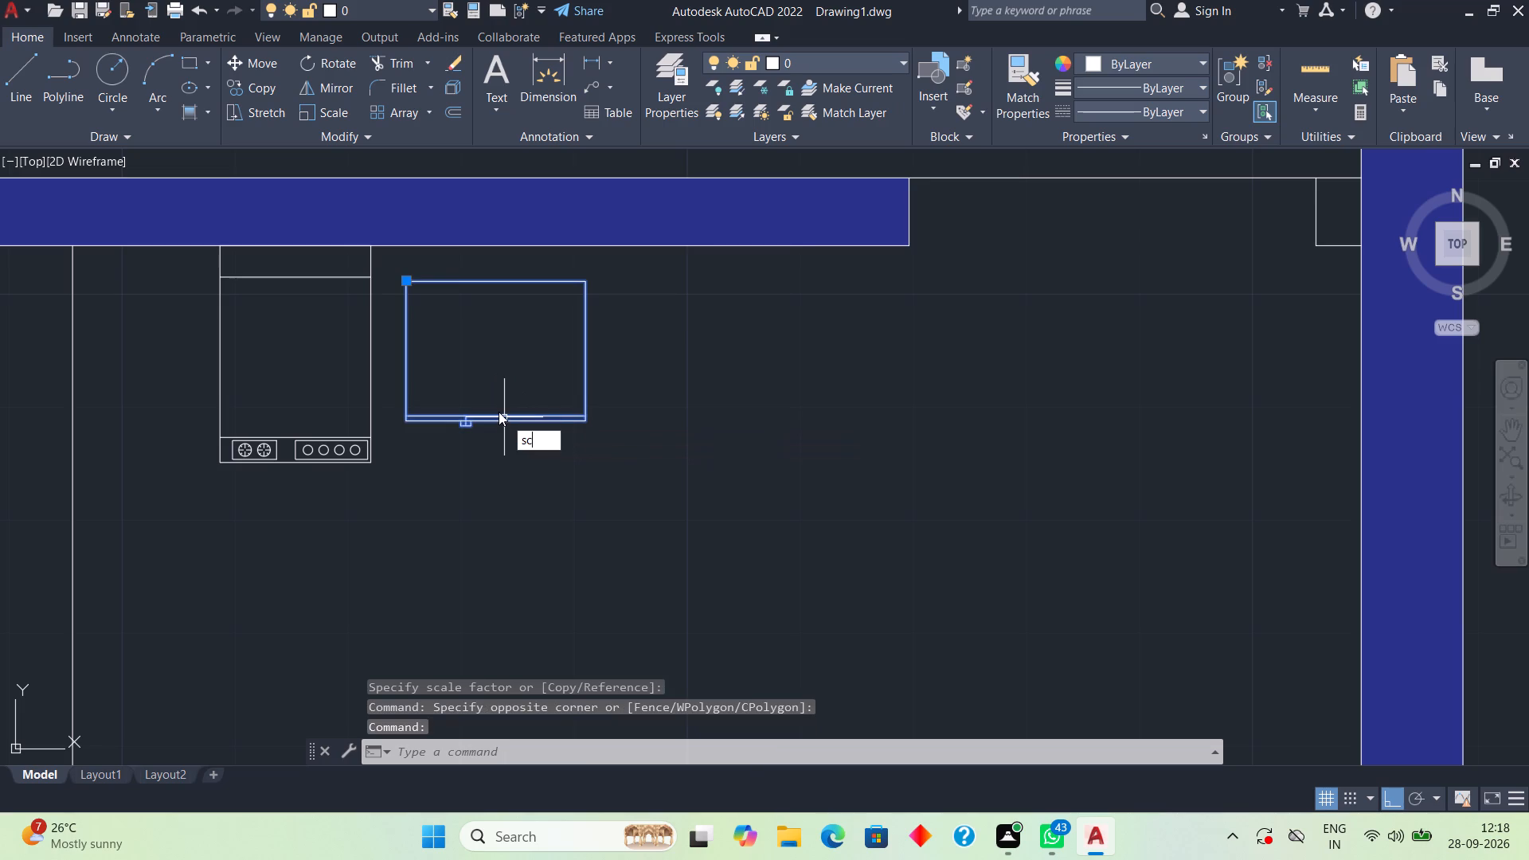
{"action": "key", "text": "space"}
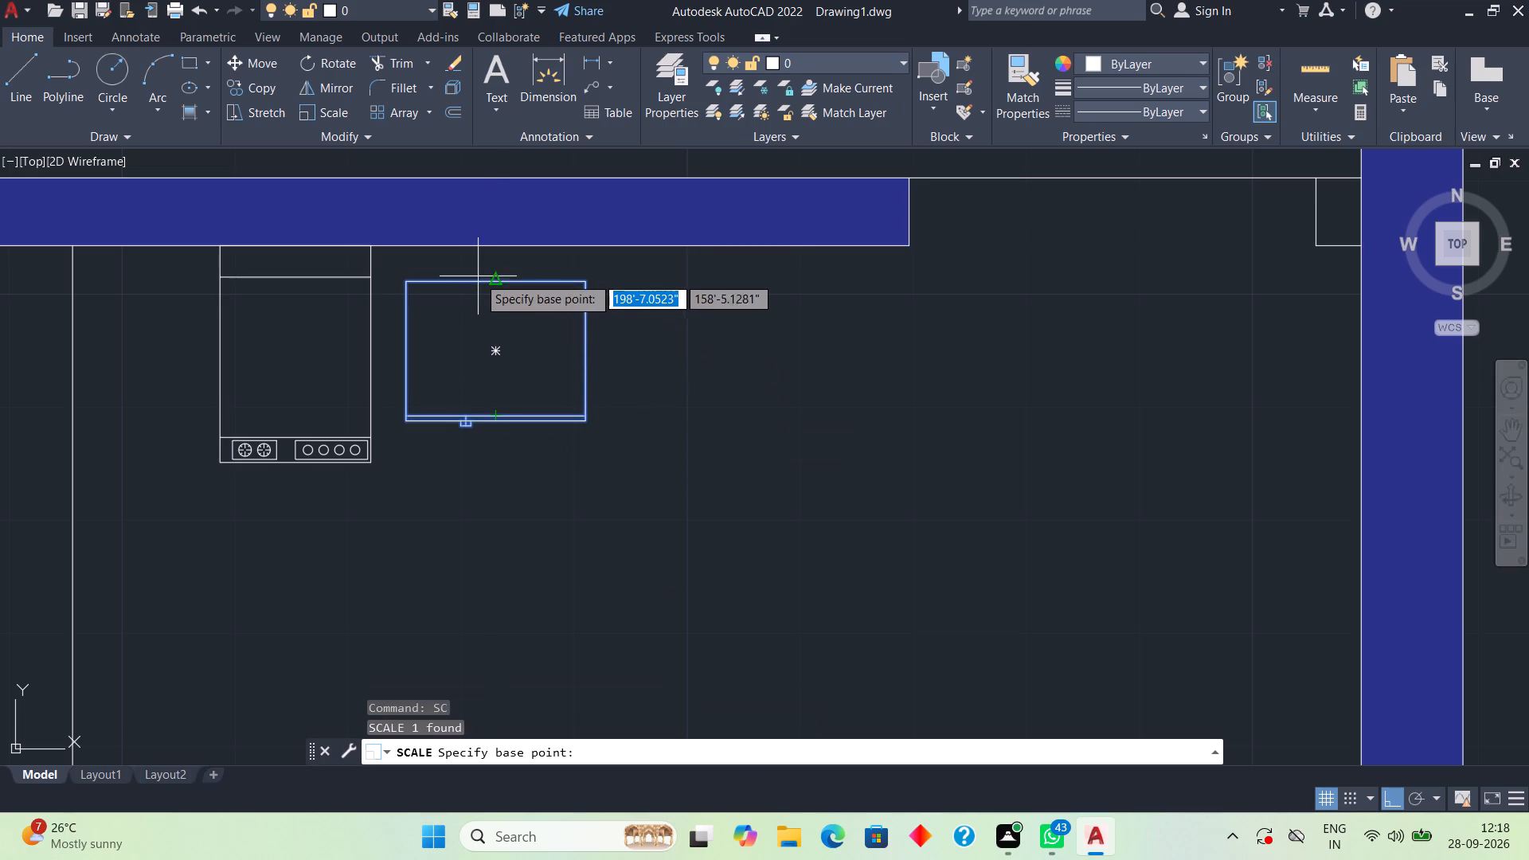
{"action": "left_click", "coordinate": [481, 261]}
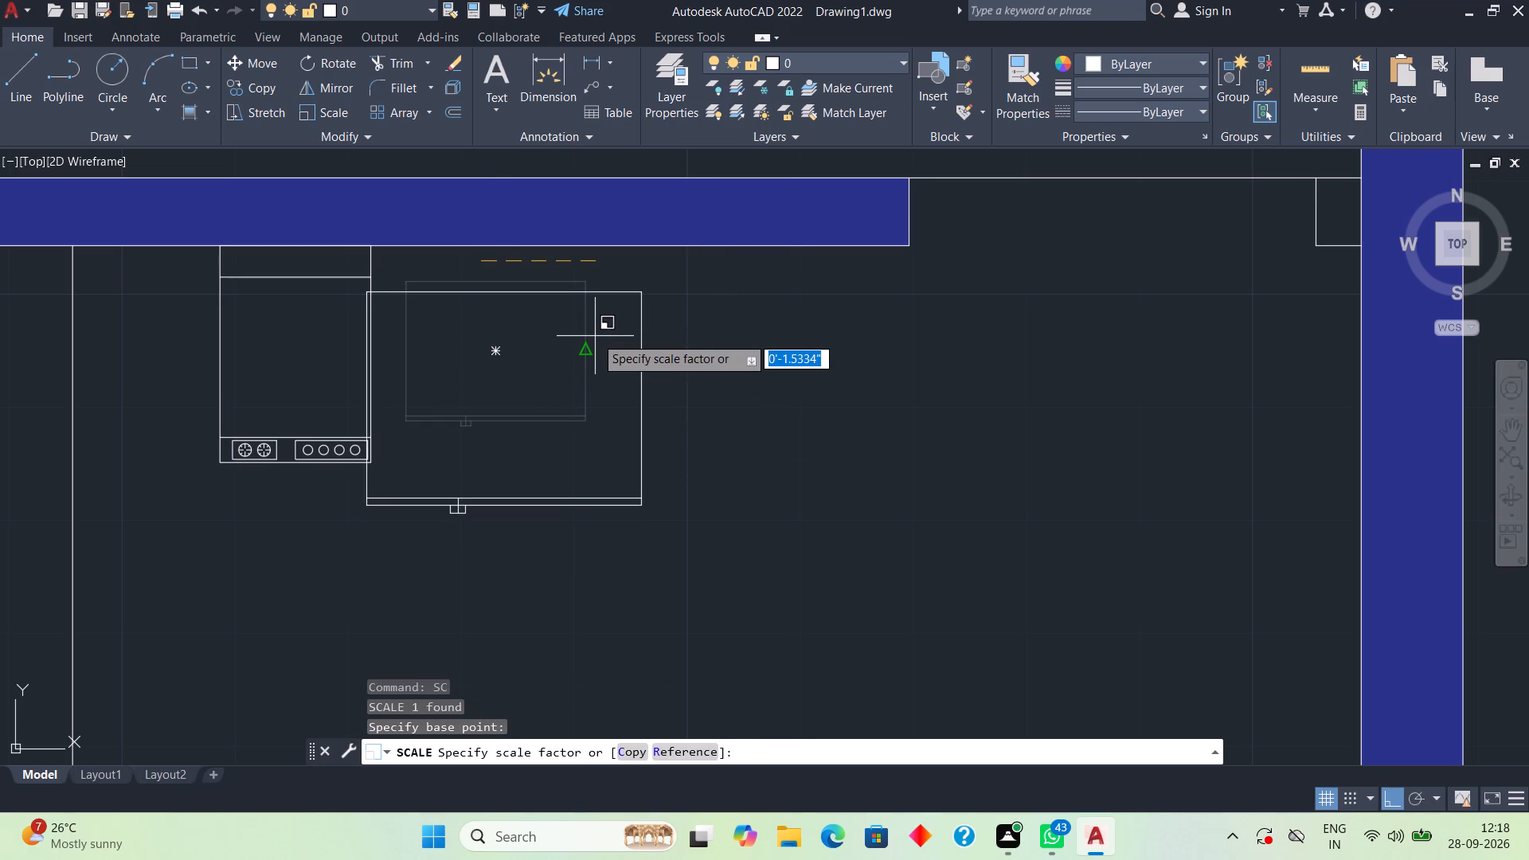
{"action": "left_click", "coordinate": [591, 330]}
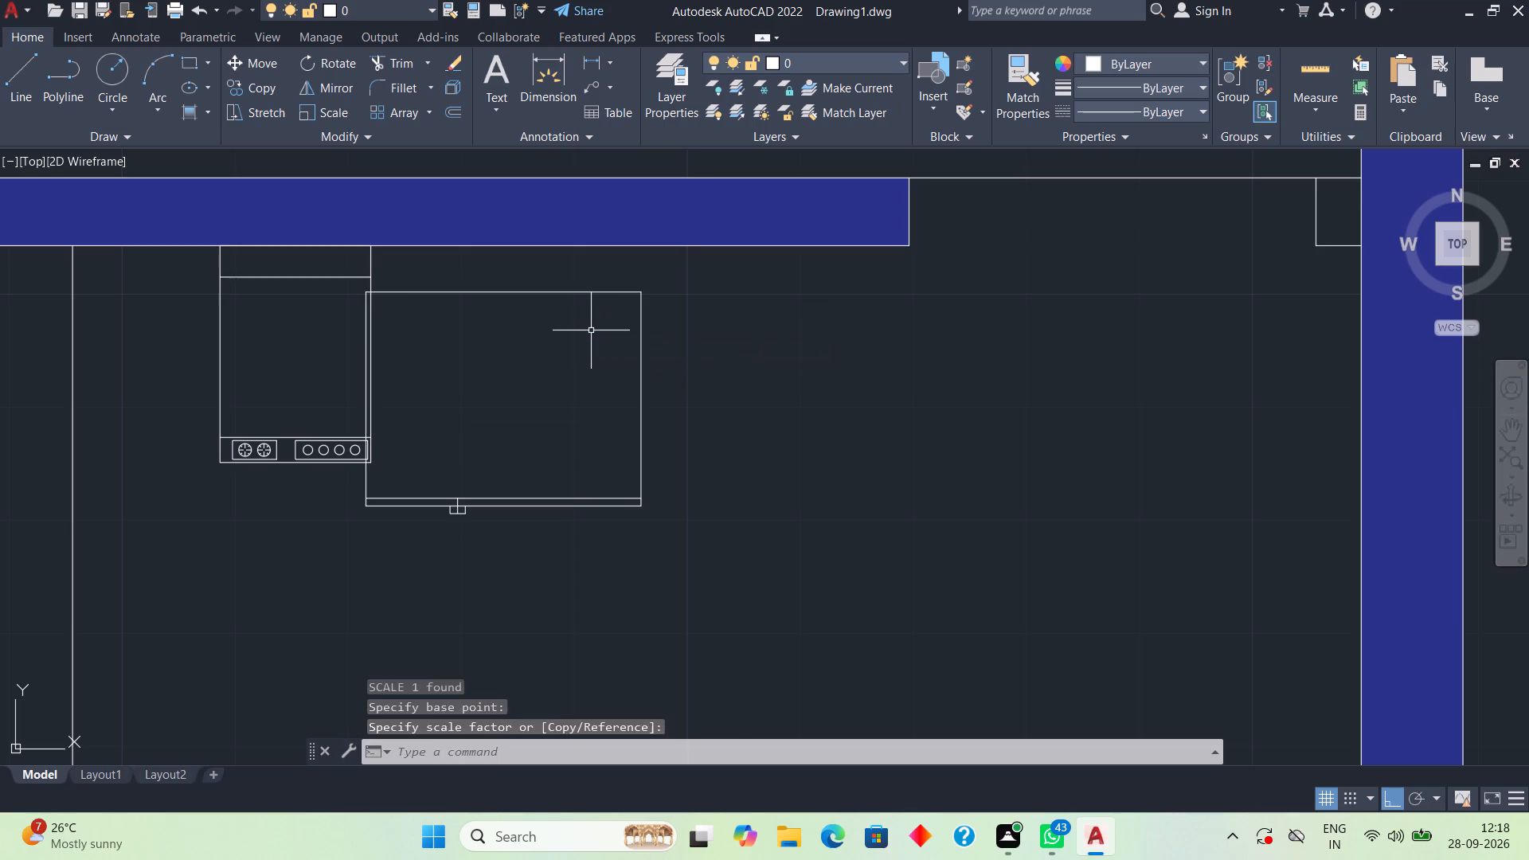
Move the enlarged rectangular fixture block east, clear of the stove, and closer to the wall above it.
{"action": "left_click", "coordinate": [638, 302]}
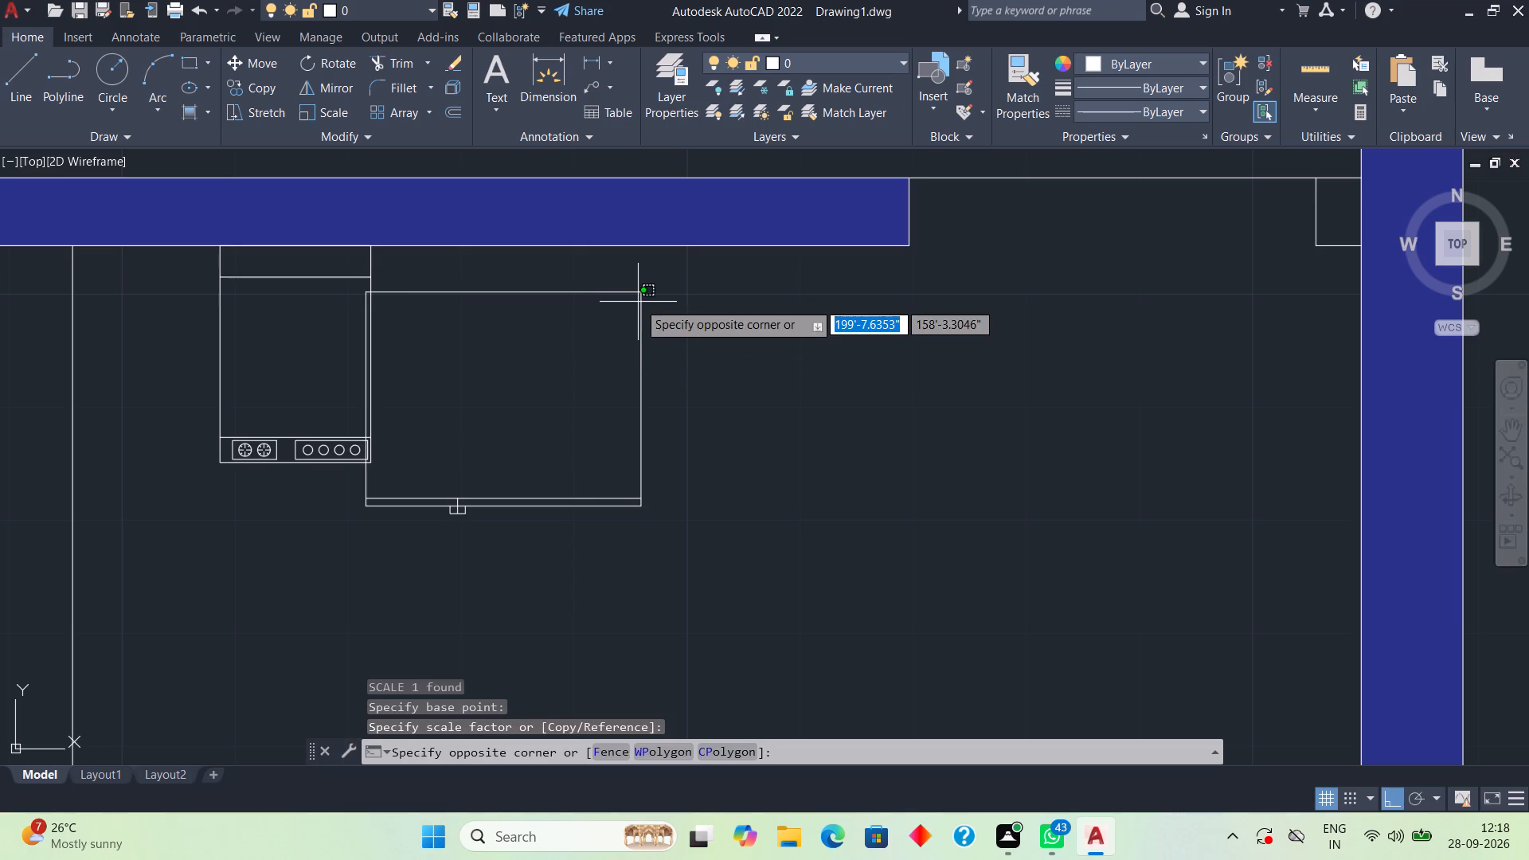
{"action": "left_click", "coordinate": [643, 322]}
{"action": "left_click_drag", "start_coordinate": [668, 352], "coordinate": [659, 353]}
{"action": "left_click", "coordinate": [628, 357]}
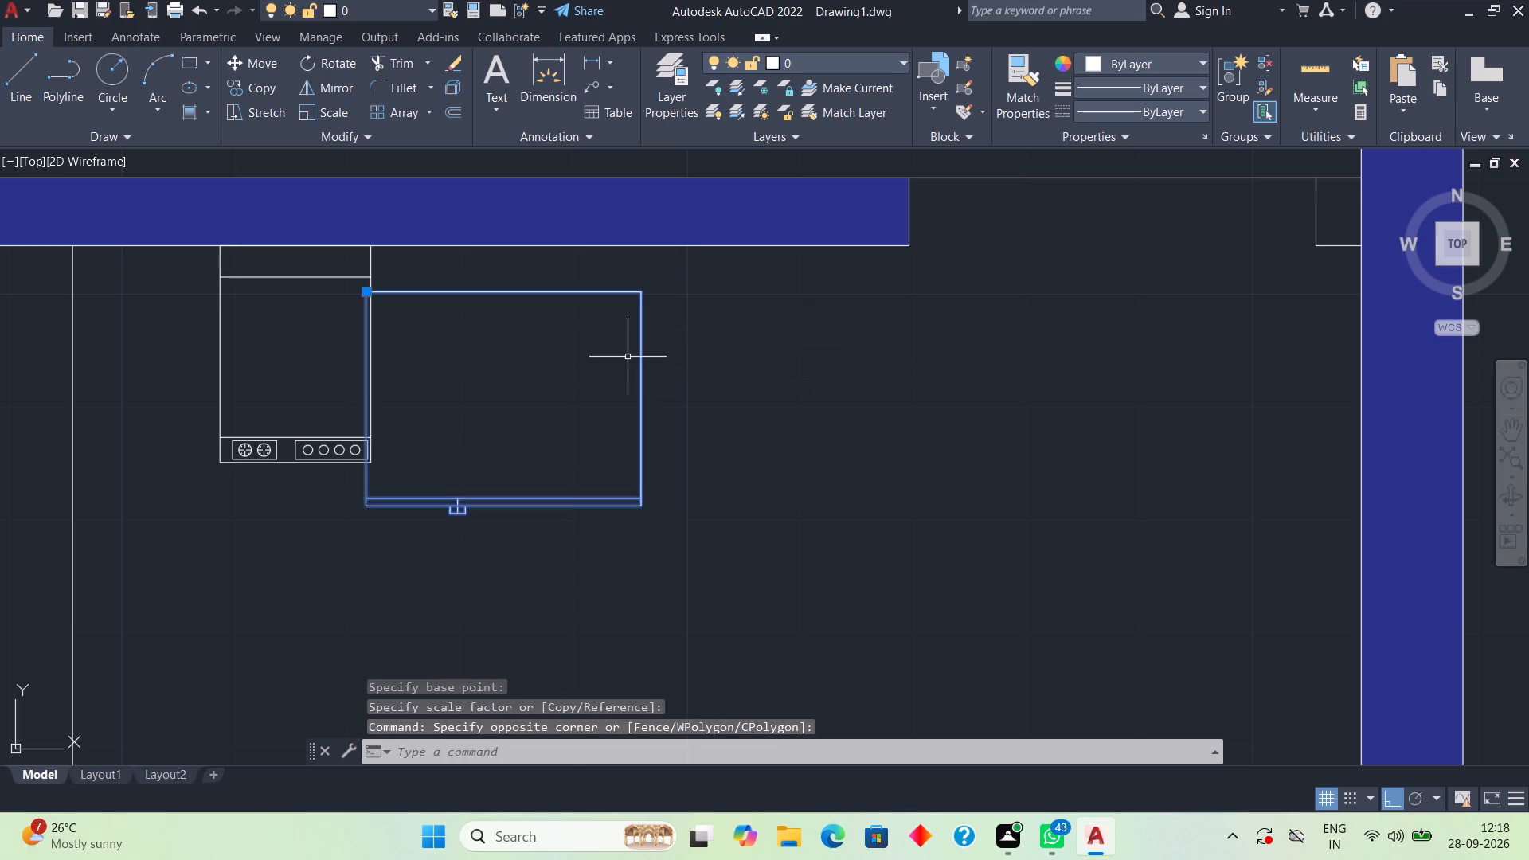
{"action": "left_click_drag", "start_coordinate": [628, 353], "coordinate": [667, 314]}
{"action": "left_click_drag", "start_coordinate": [642, 322], "coordinate": [669, 307]}
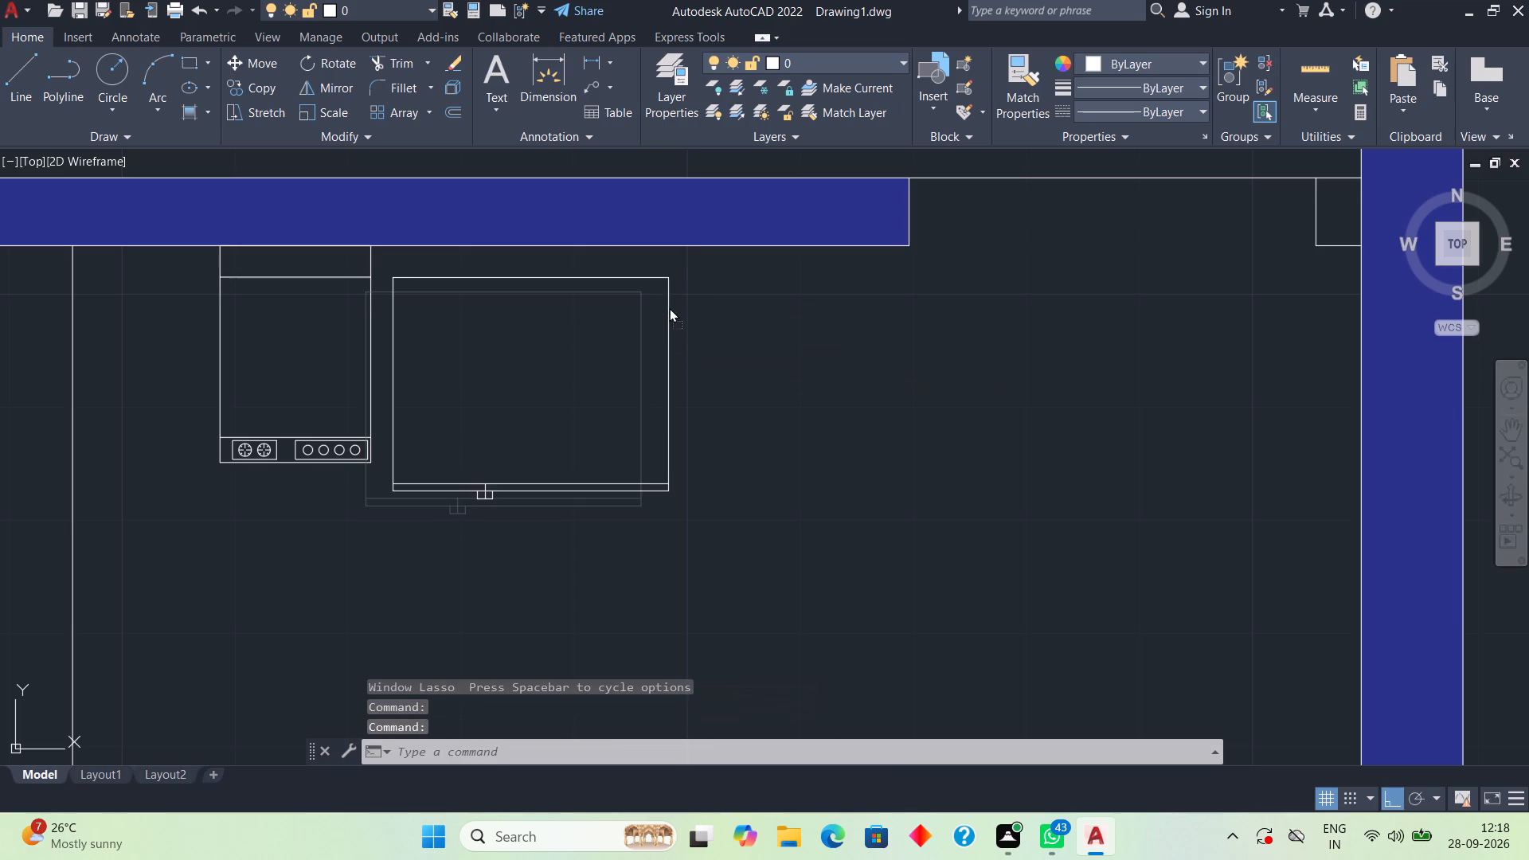
{"action": "left_click_drag", "start_coordinate": [669, 307], "coordinate": [682, 294]}
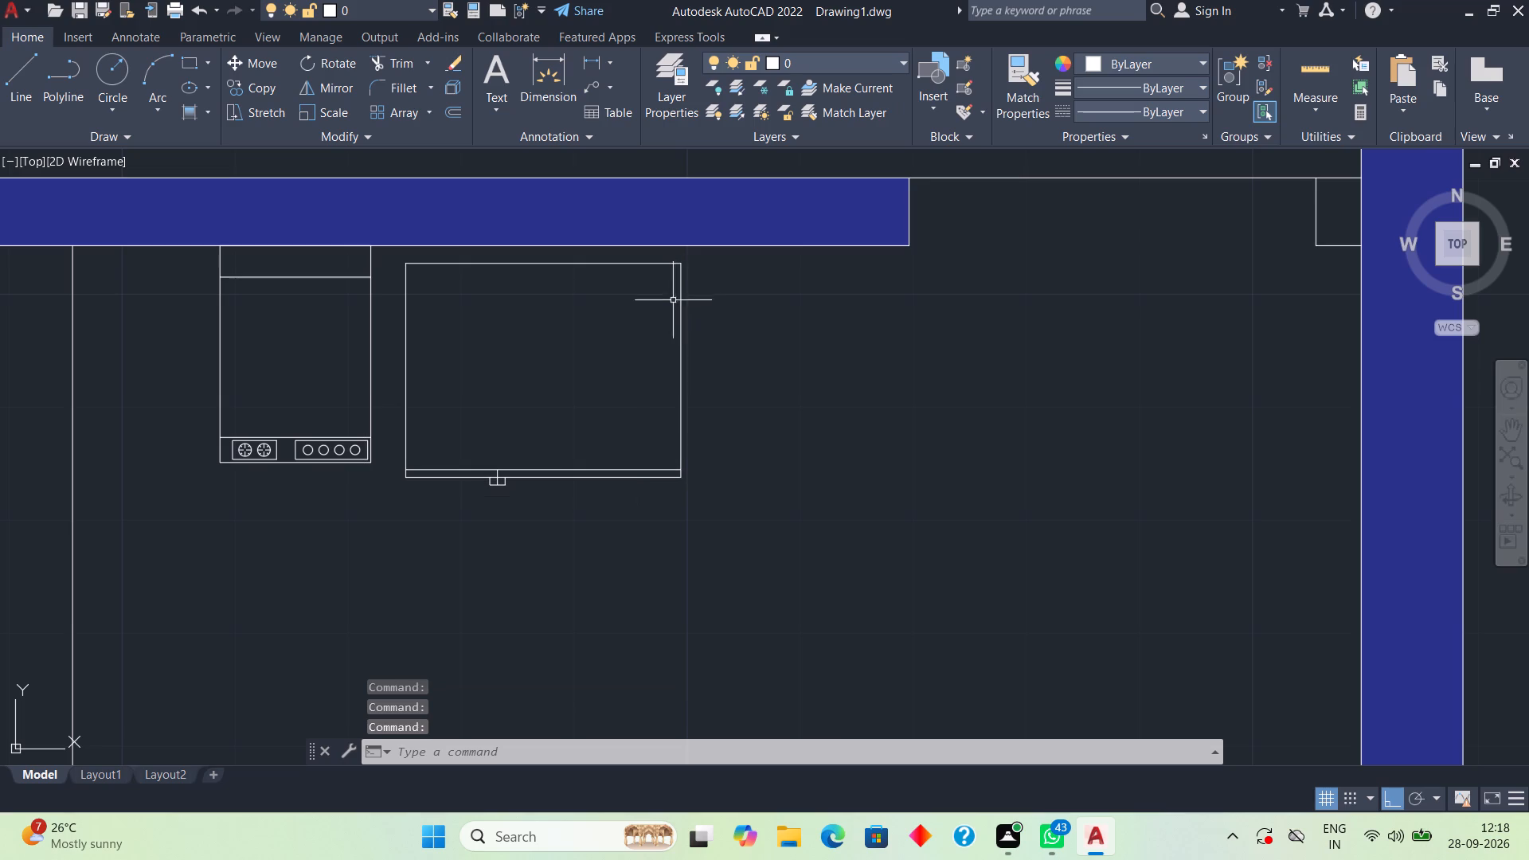
Move the sink block from the large room to the counter along the kitchen's south wall, near the window.
{"action": "middle_click_drag", "start_coordinate": [358, 479], "coordinate": [198, 472]}
{"action": "scroll", "coordinate": [198, 472], "scroll_direction": "down", "scroll_amount": 2}
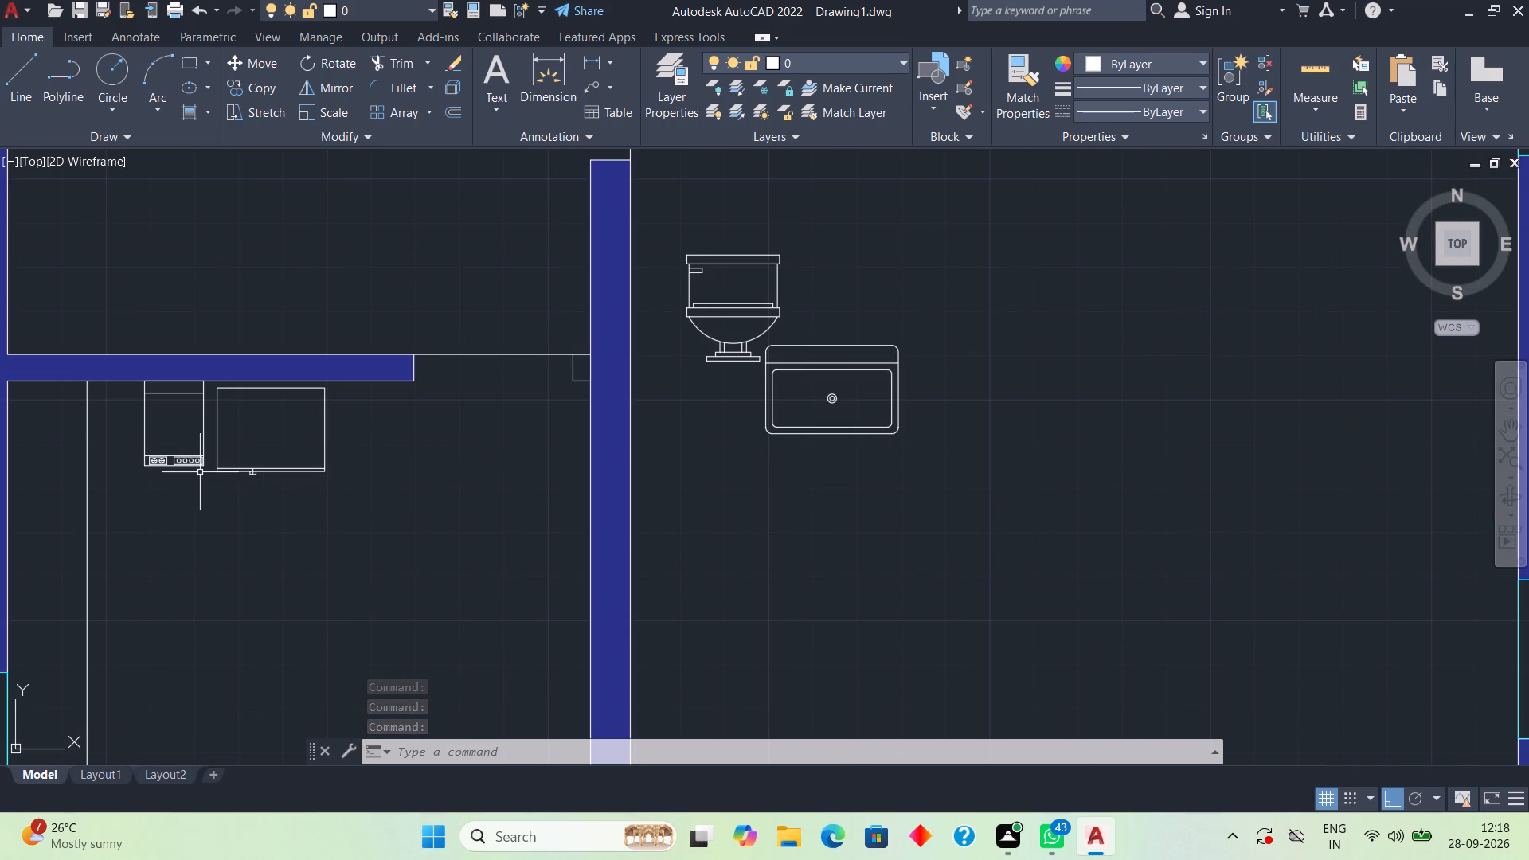
{"action": "scroll", "coordinate": [201, 471], "scroll_direction": "down", "scroll_amount": 2}
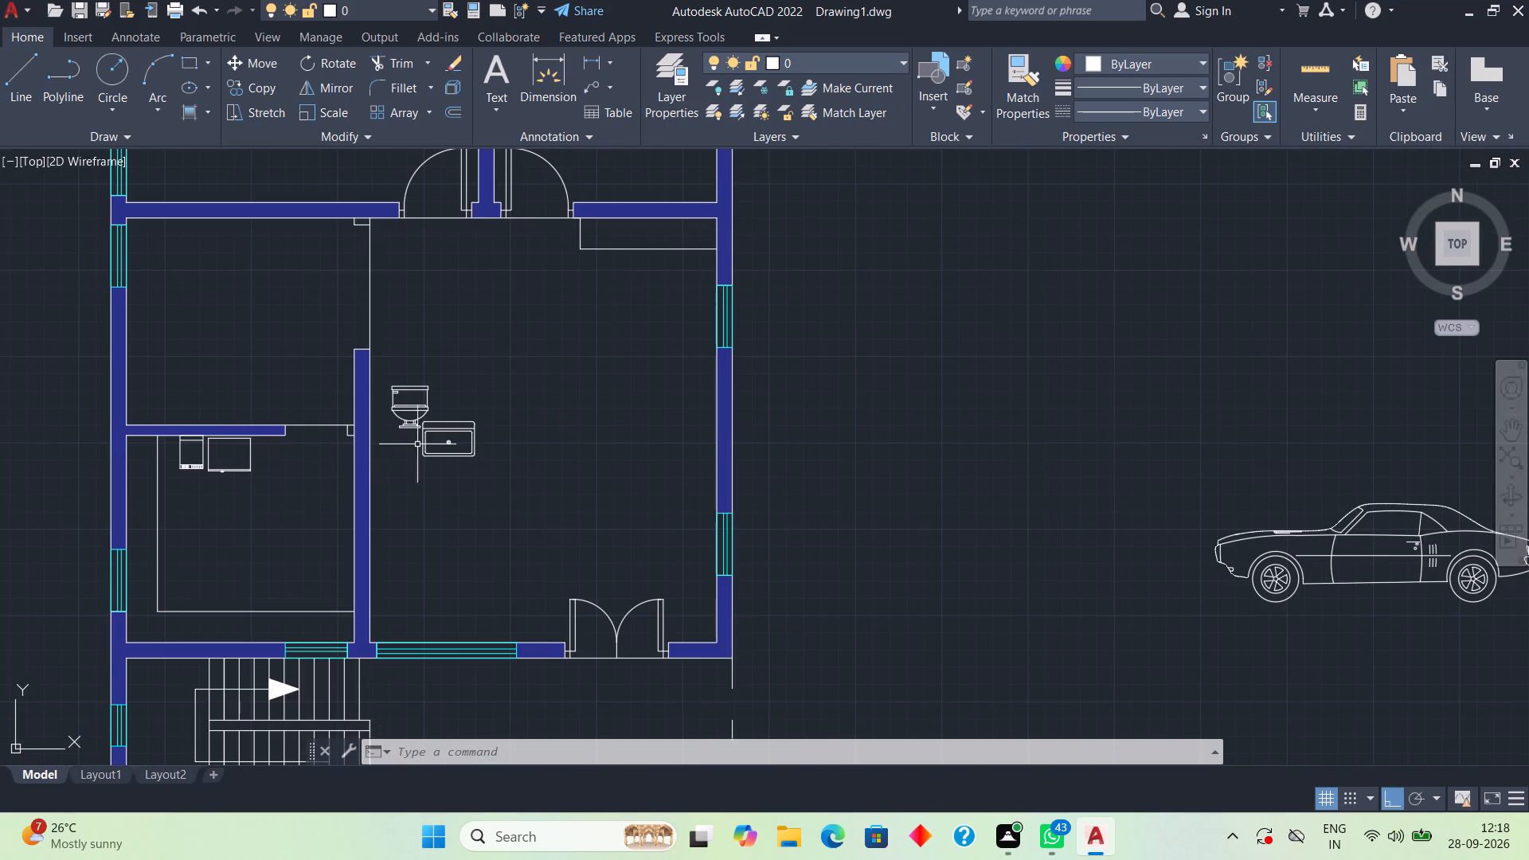
{"action": "left_click", "coordinate": [438, 452]}
{"action": "left_click_drag", "start_coordinate": [438, 453], "coordinate": [438, 459]}
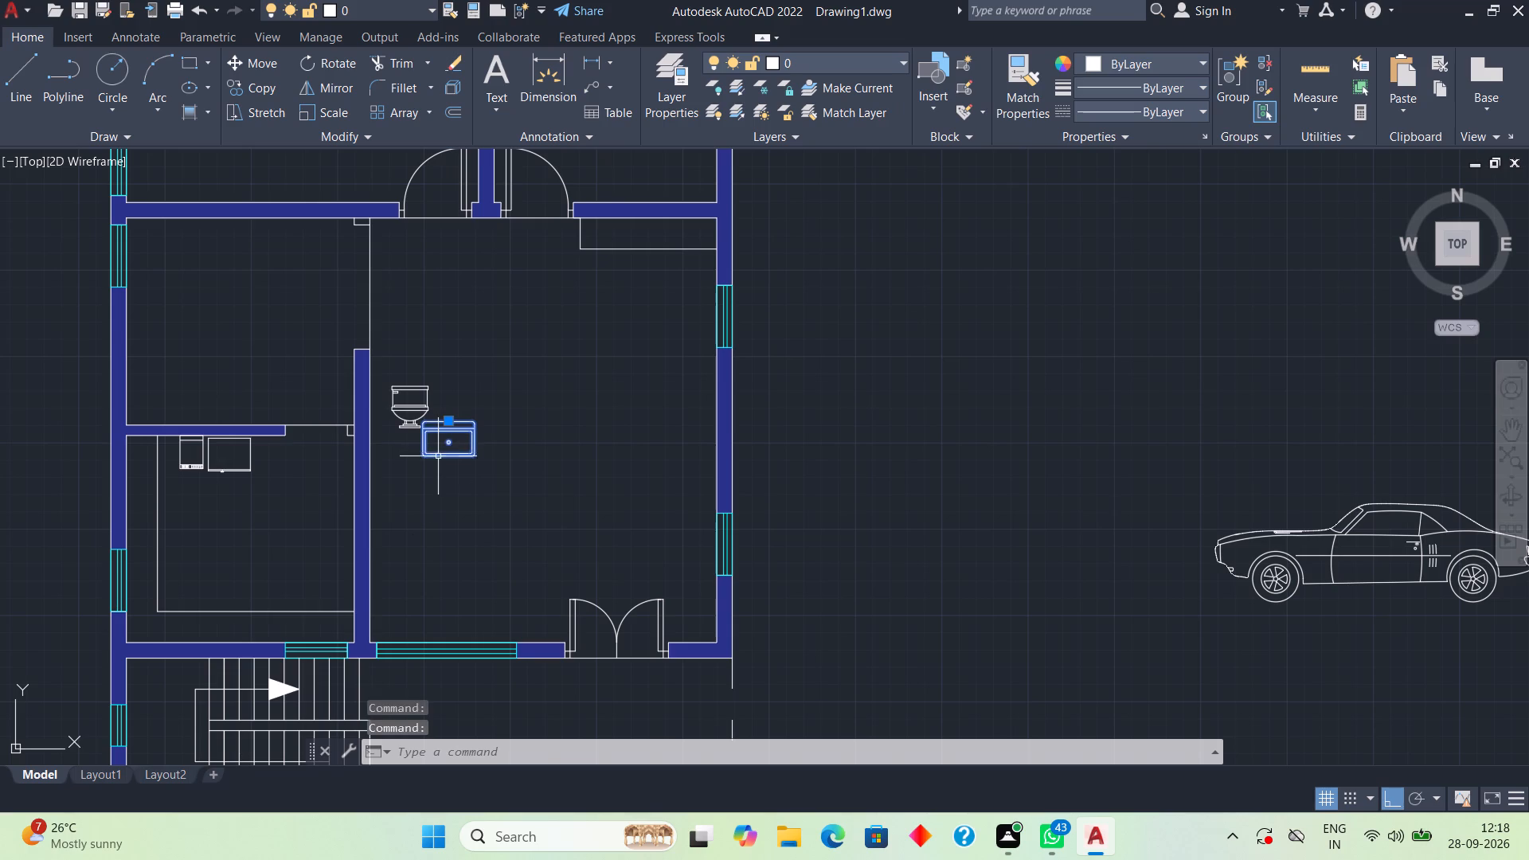
{"action": "left_click_drag", "start_coordinate": [438, 459], "coordinate": [308, 638]}
Rotate the sink block 180 degrees so its back edge faces the south wall.
{"action": "scroll", "coordinate": [303, 588], "scroll_direction": "up", "scroll_amount": 2}
{"action": "middle_click_drag", "start_coordinate": [300, 591], "coordinate": [350, 474]}
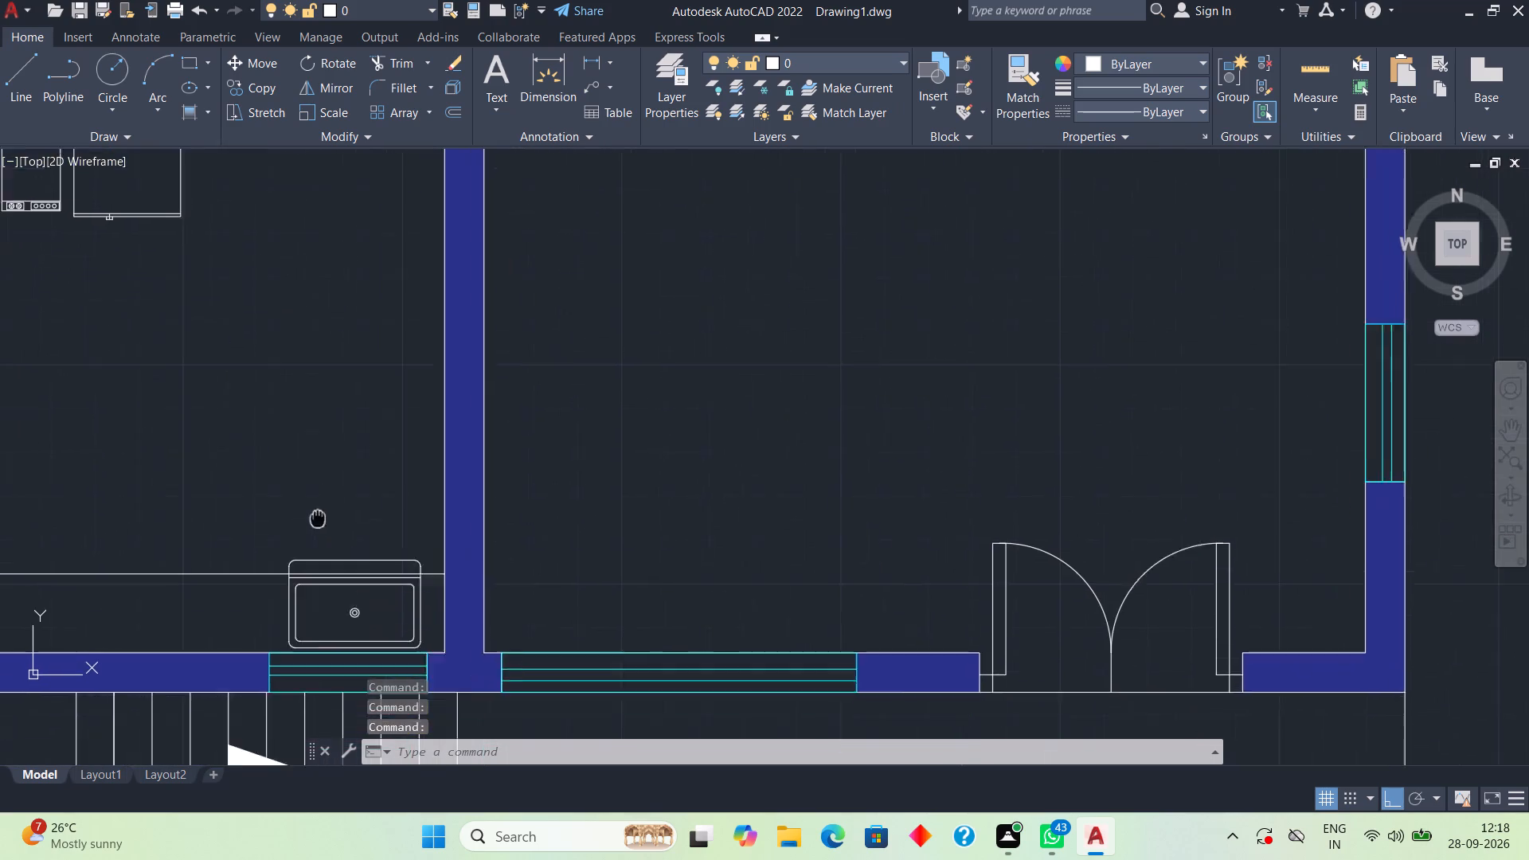
{"action": "middle_click_drag", "start_coordinate": [350, 474], "coordinate": [571, 399]}
{"action": "scroll", "coordinate": [579, 487], "scroll_direction": "up", "scroll_amount": 1}
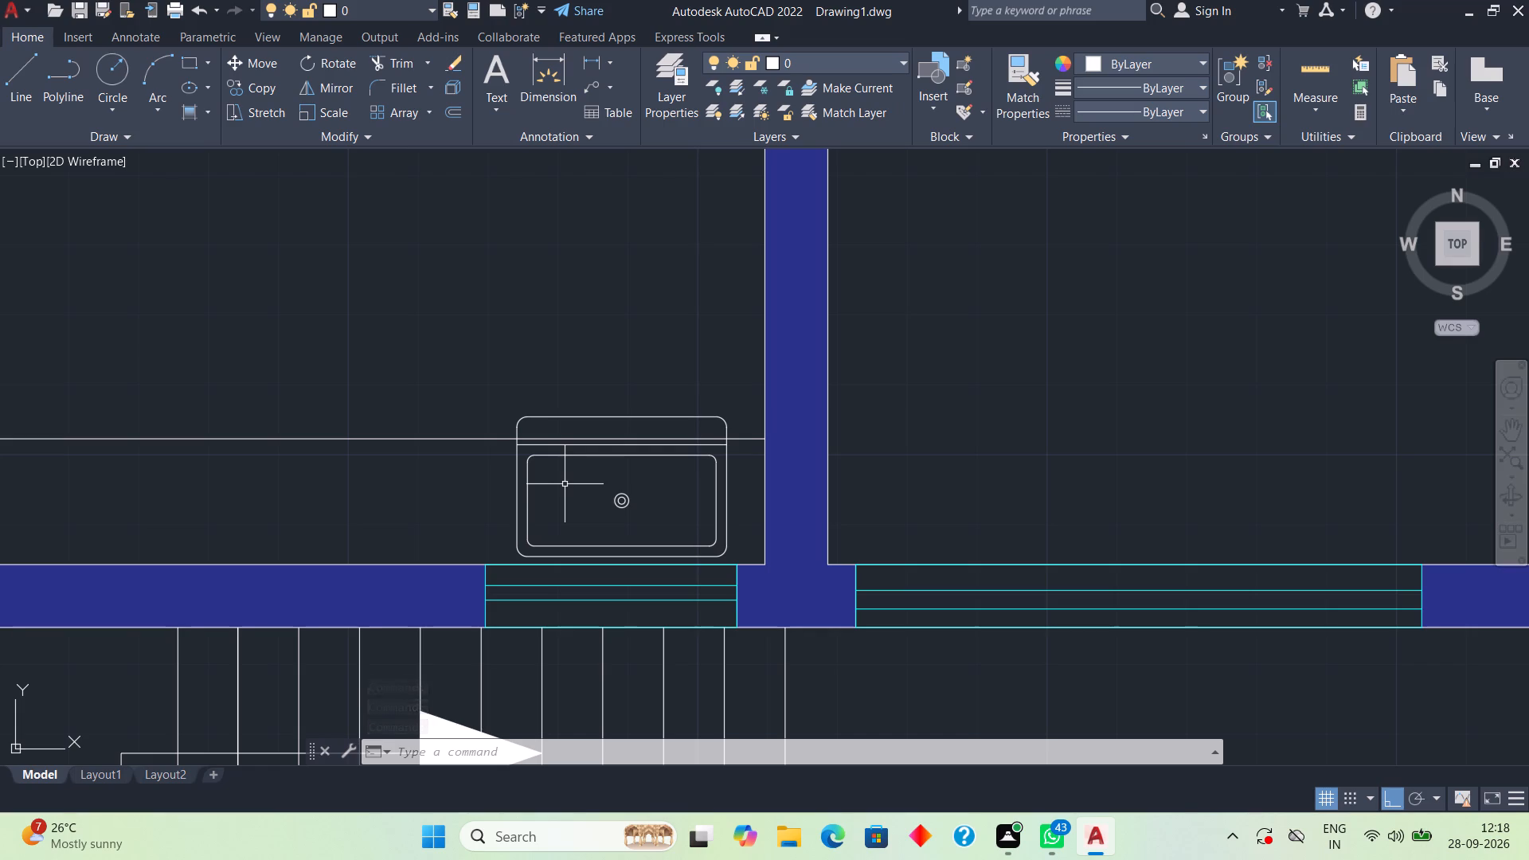
{"action": "left_click", "coordinate": [517, 494]}
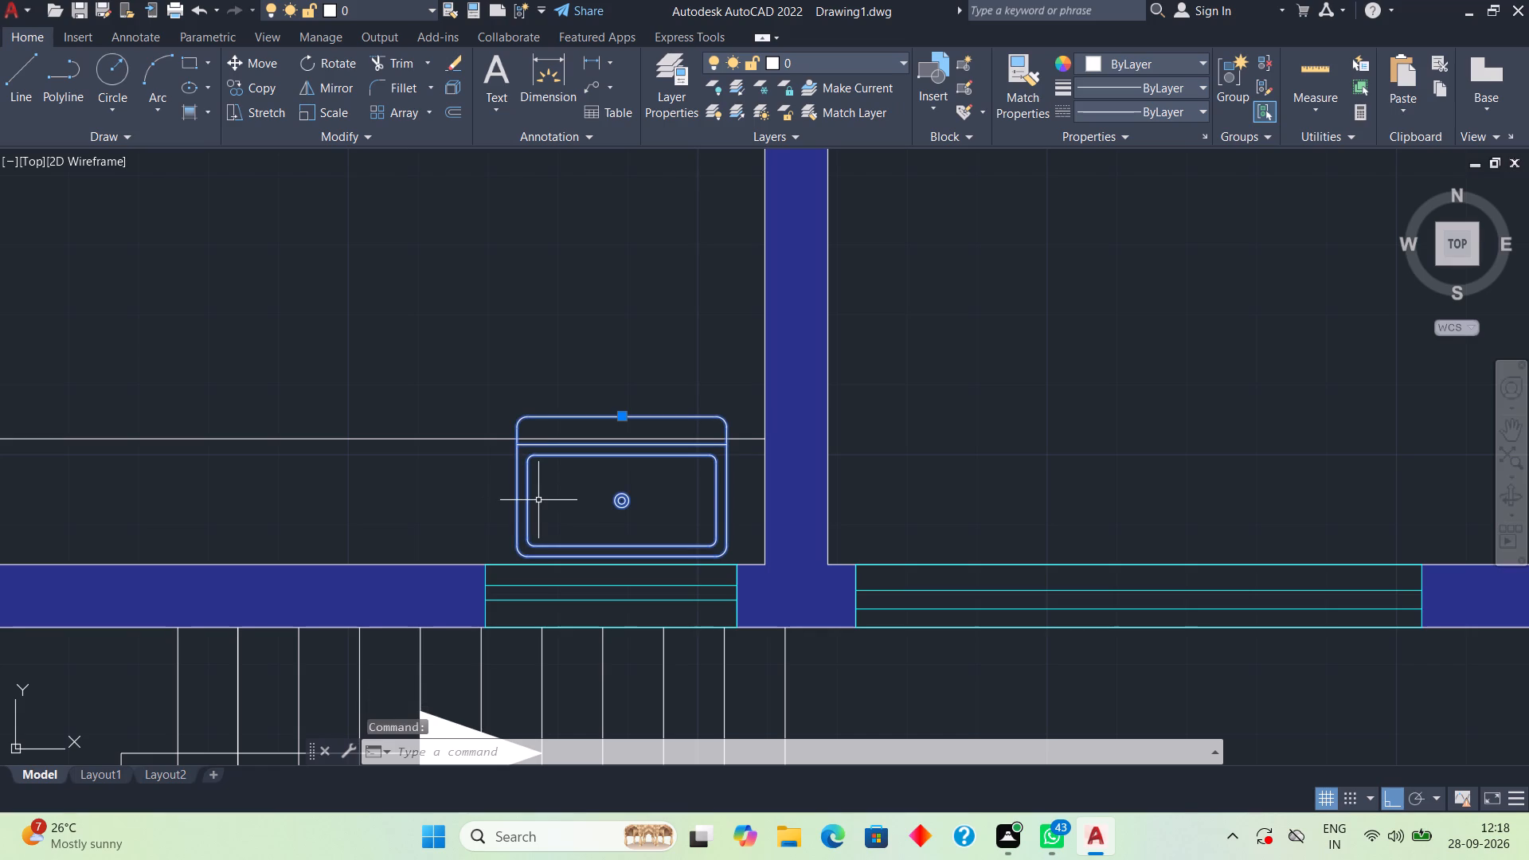
{"action": "type", "text": "ro"}
{"action": "key", "text": "space"}
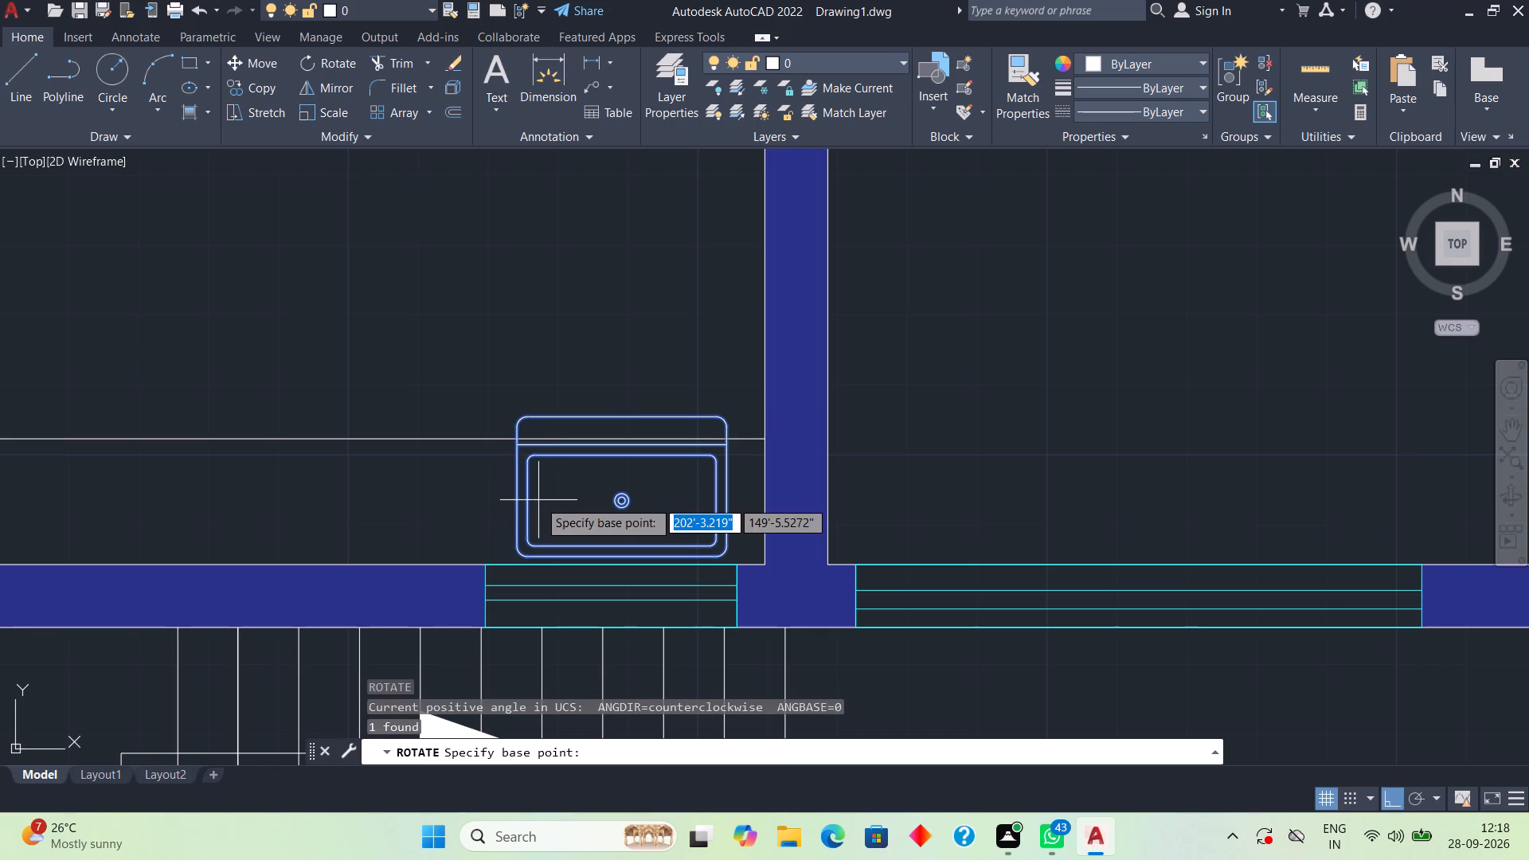
{"action": "left_click", "coordinate": [538, 500]}
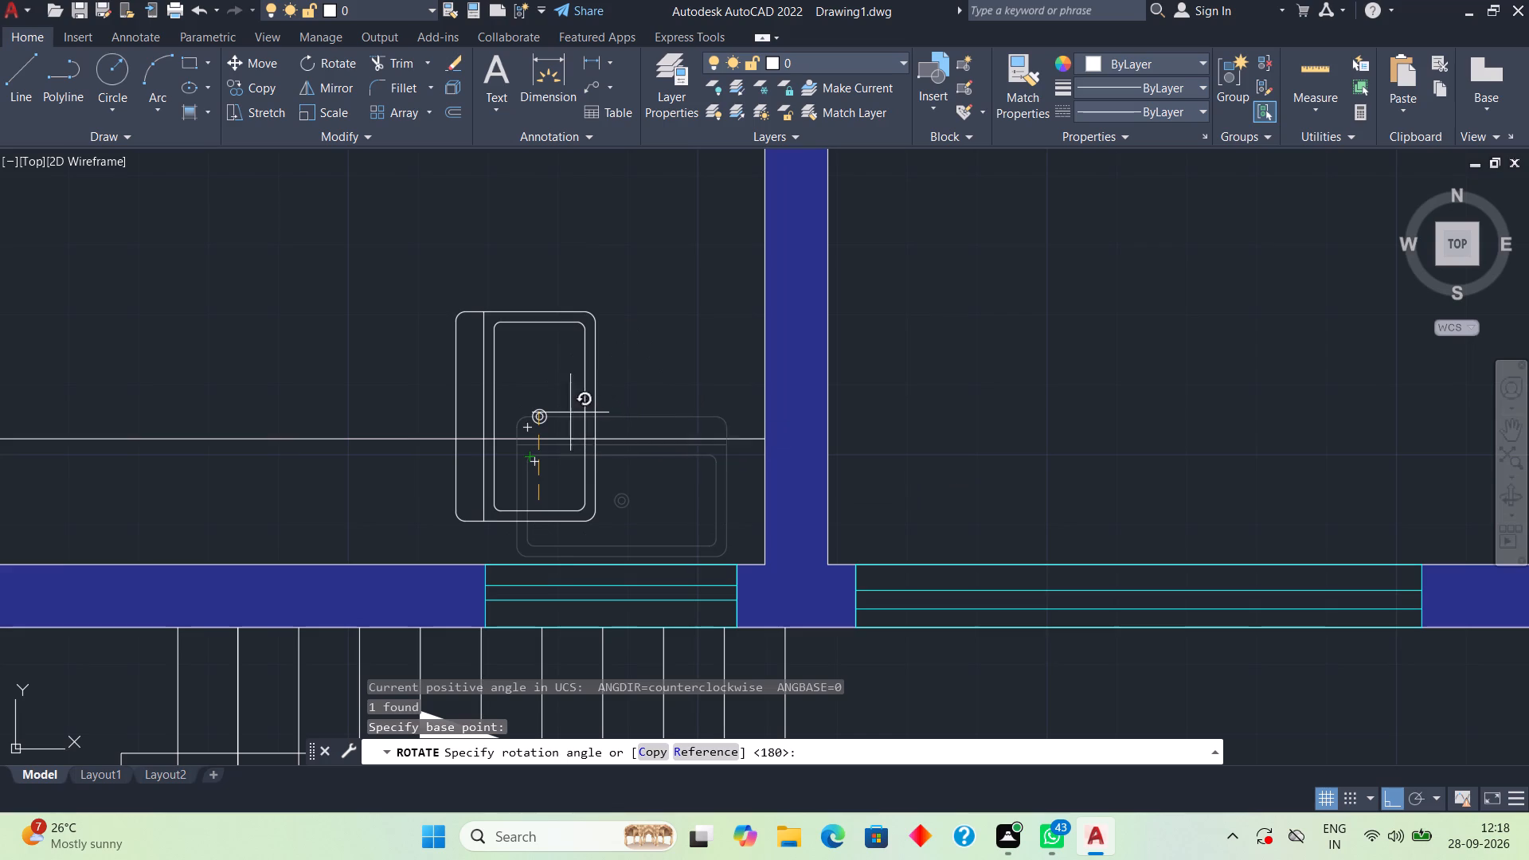
{"action": "left_click", "coordinate": [354, 451]}
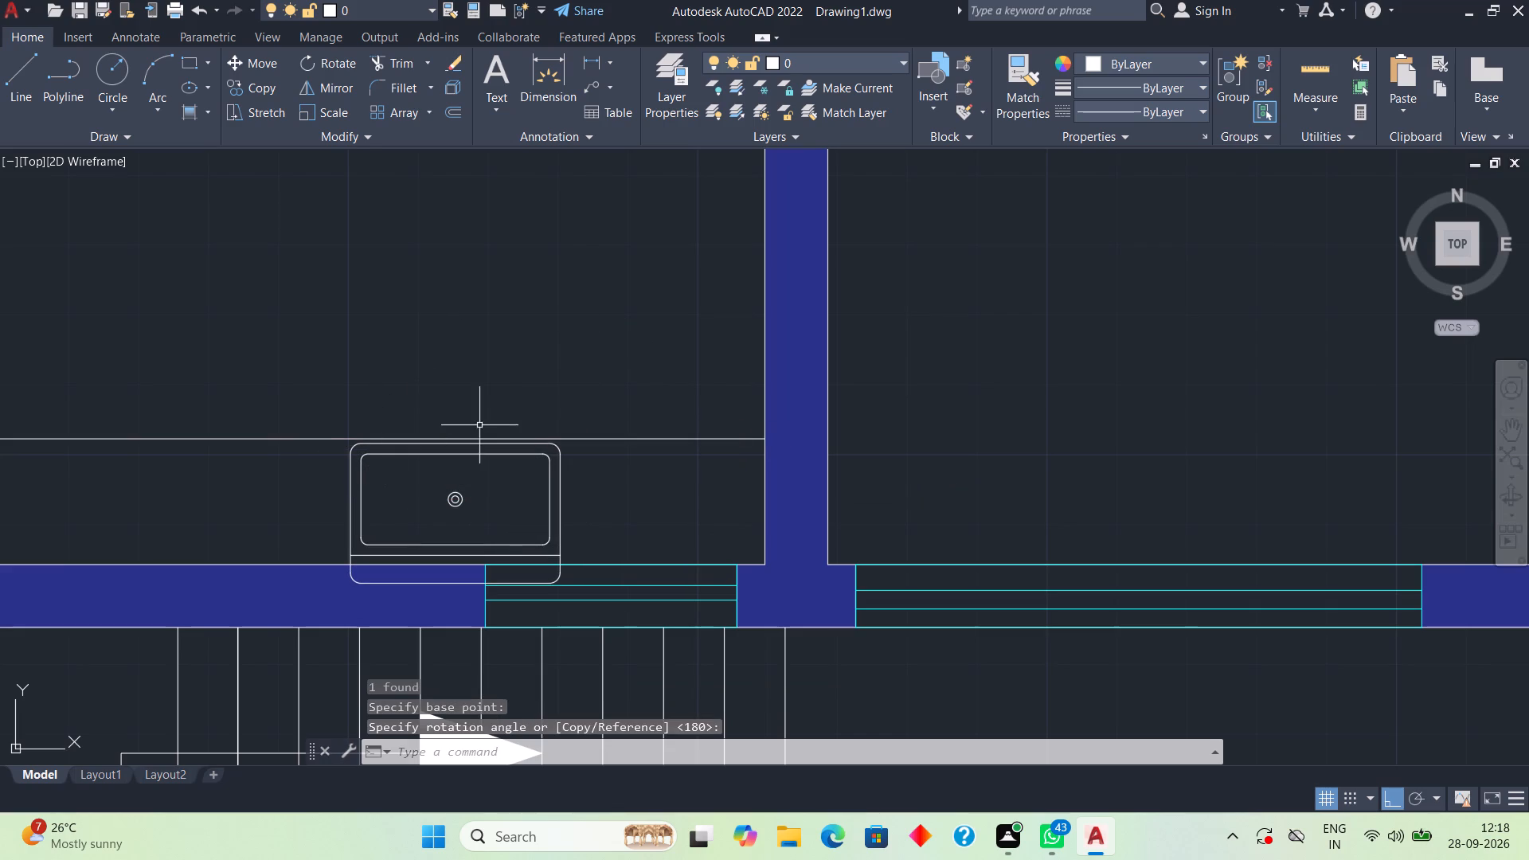
Move the rotated sink block against the inner face of the south wall, near the kitchen's southeast corner.
{"action": "scroll", "coordinate": [500, 468], "scroll_direction": "up", "scroll_amount": 1}
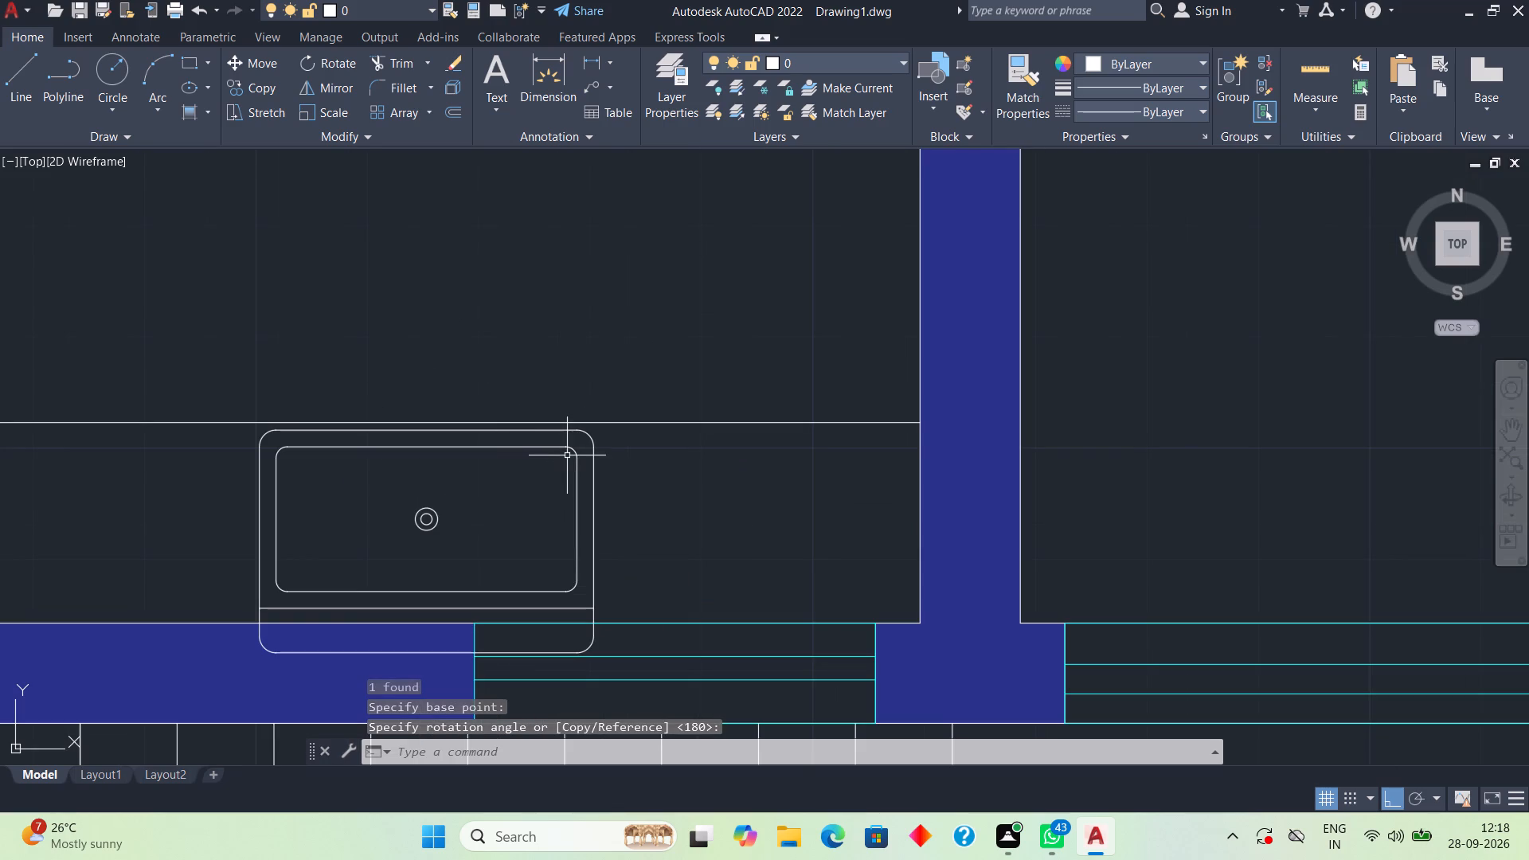
{"action": "scroll", "coordinate": [571, 455], "scroll_direction": "up", "scroll_amount": 1}
{"action": "left_click", "coordinate": [571, 455]}
{"action": "left_click", "coordinate": [592, 455]}
{"action": "left_click_drag", "start_coordinate": [651, 472], "coordinate": [643, 474]}
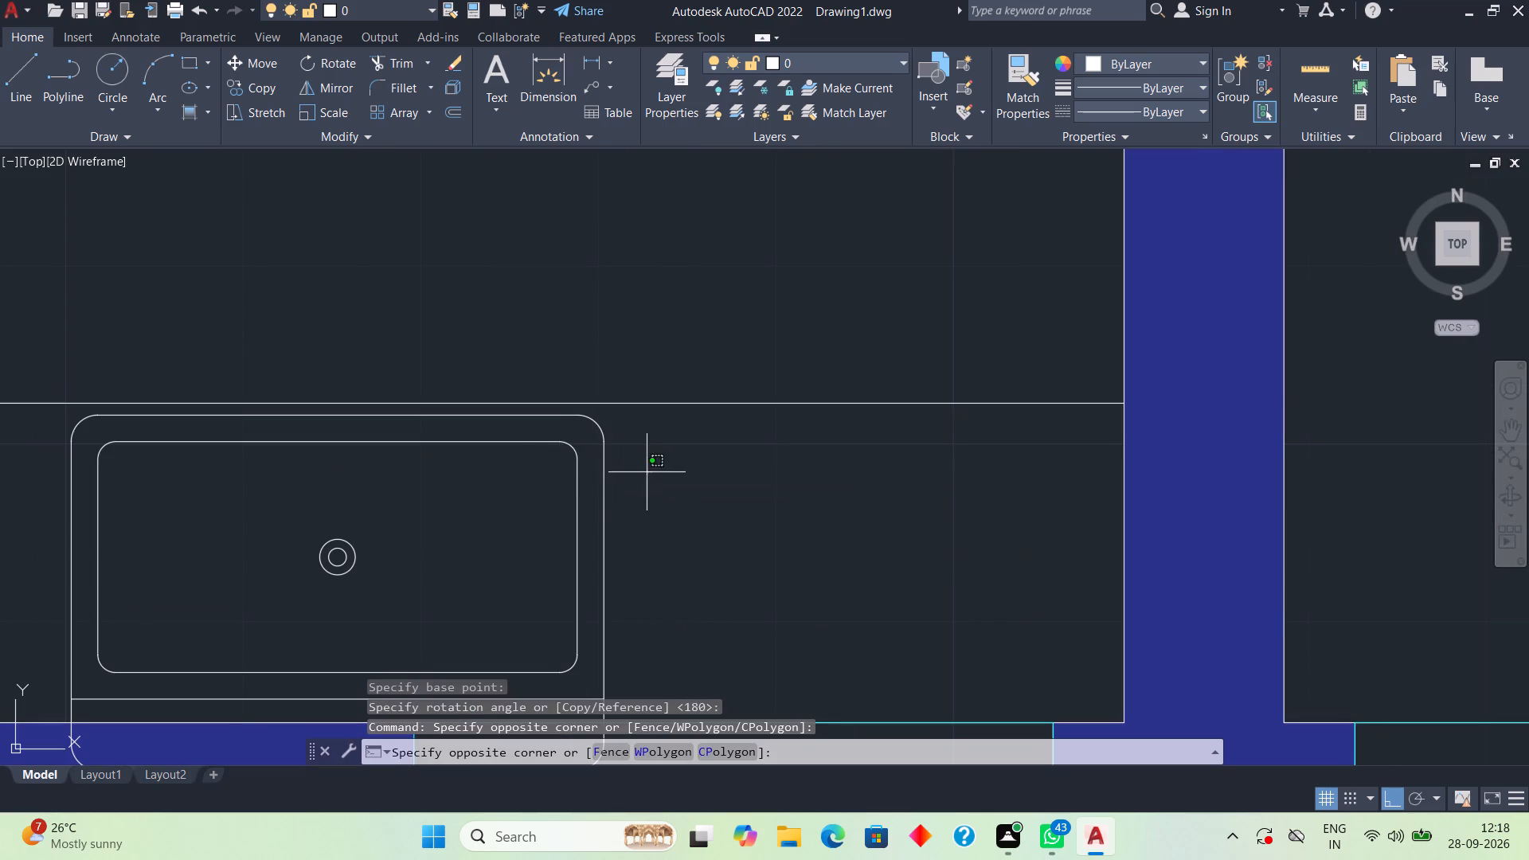
{"action": "left_click_drag", "start_coordinate": [643, 474], "coordinate": [624, 474]}
{"action": "left_click", "coordinate": [559, 475]}
{"action": "left_click_drag", "start_coordinate": [589, 466], "coordinate": [721, 439]}
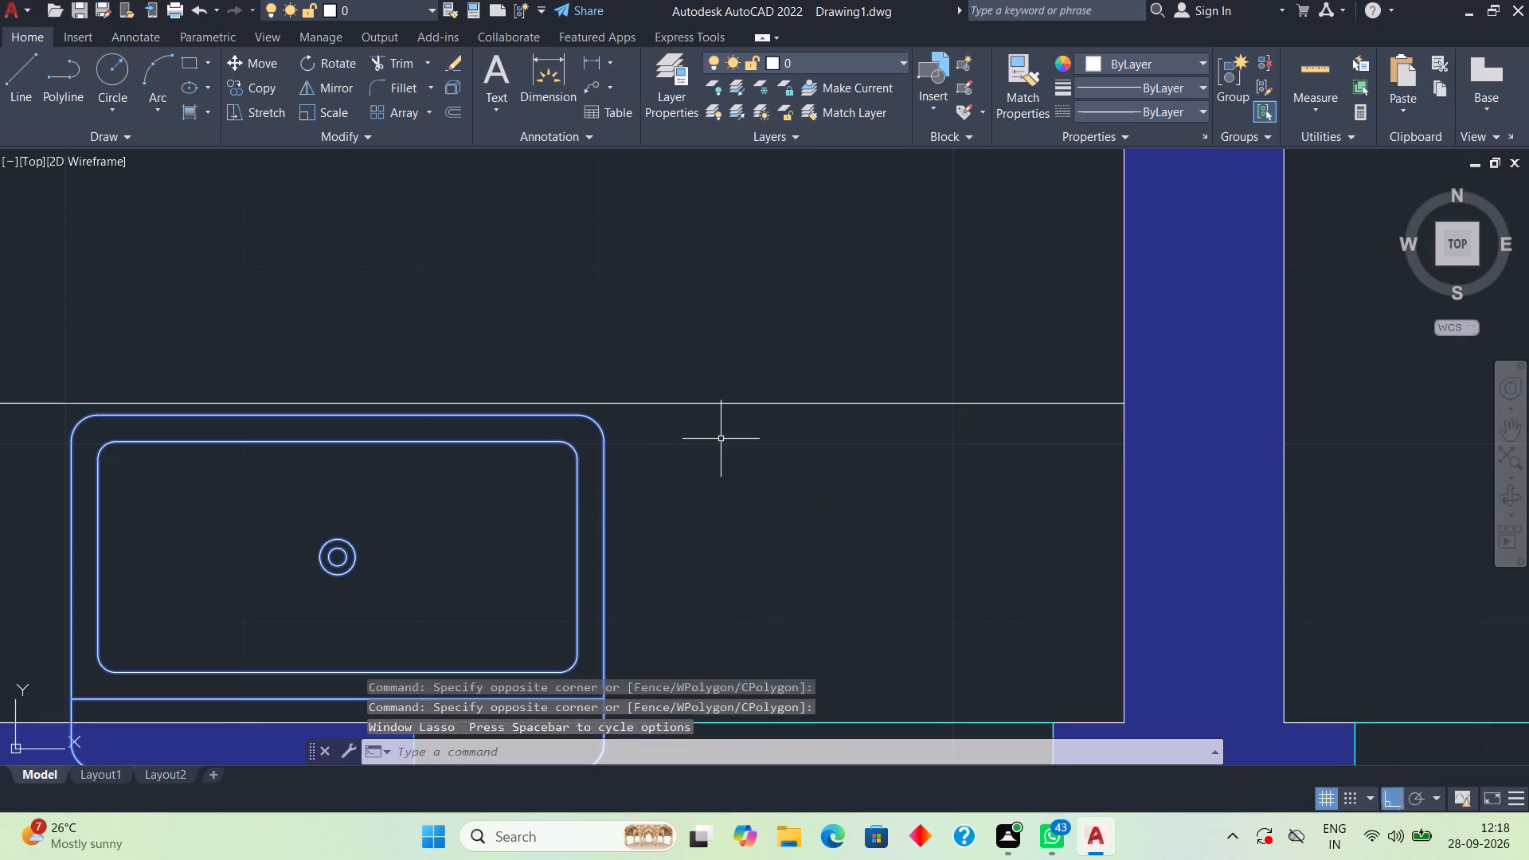
{"action": "left_click_drag", "start_coordinate": [599, 506], "coordinate": [708, 463]}
{"action": "left_click_drag", "start_coordinate": [561, 513], "coordinate": [665, 468]}
{"action": "left_click_drag", "start_coordinate": [604, 515], "coordinate": [697, 467]}
{"action": "left_click_drag", "start_coordinate": [697, 467], "coordinate": [776, 446]}
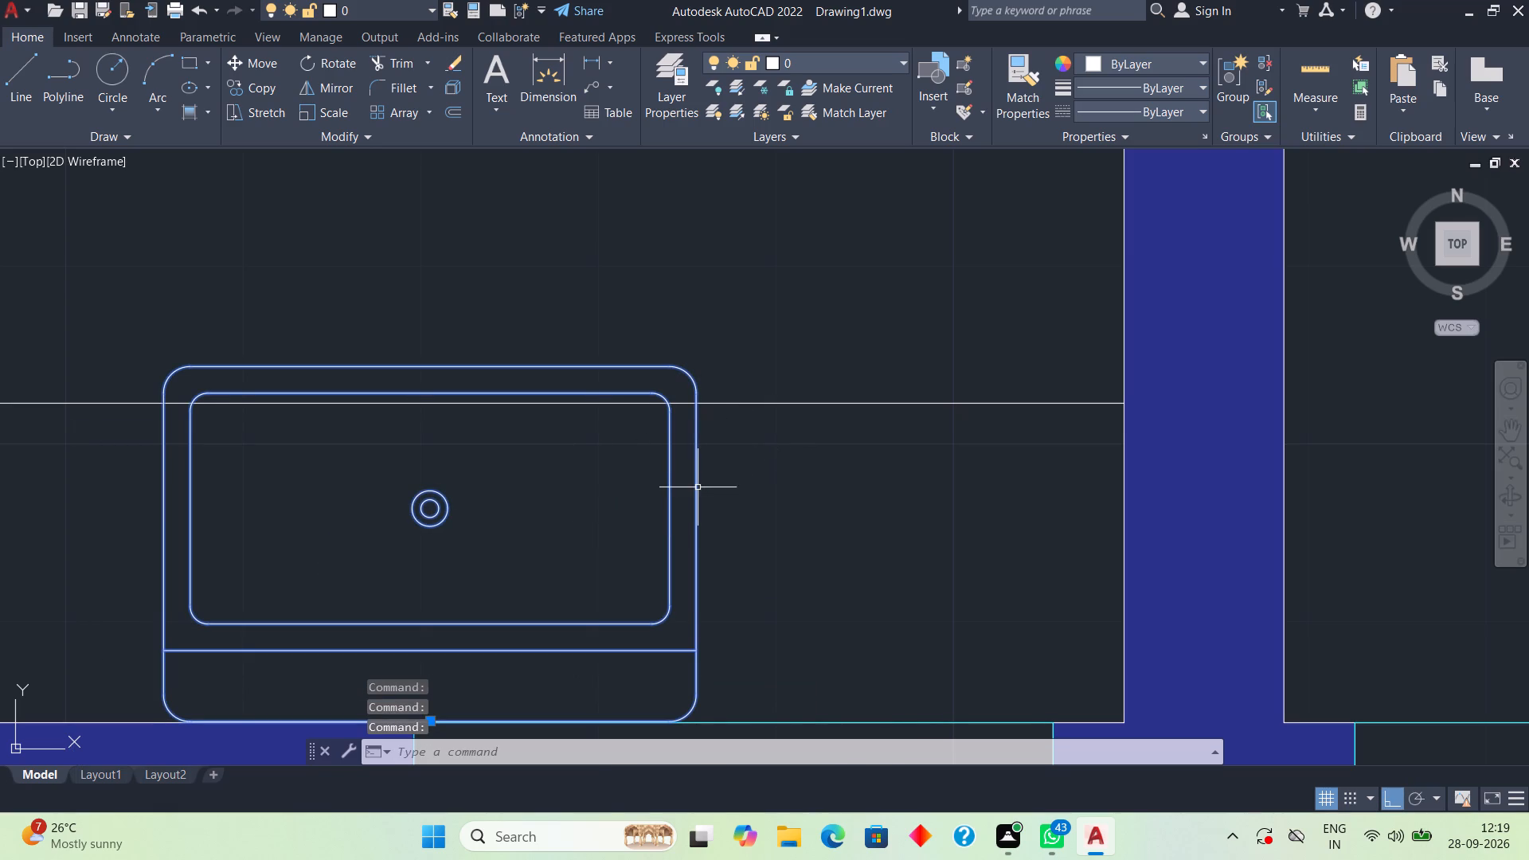
{"action": "left_click_drag", "start_coordinate": [694, 487], "coordinate": [962, 471]}
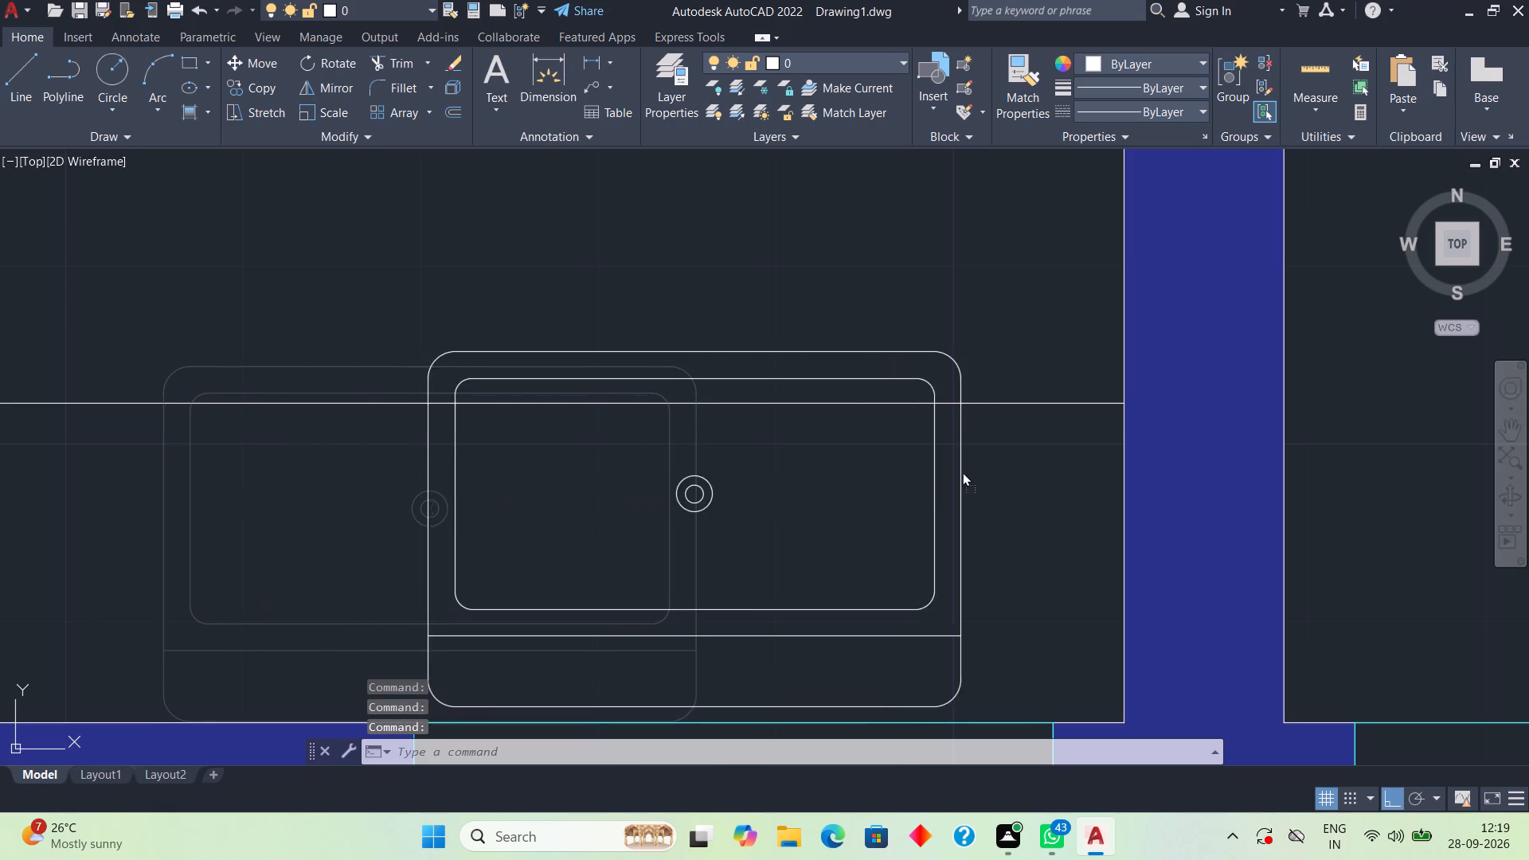
{"action": "left_click_drag", "start_coordinate": [962, 471], "coordinate": [1075, 480]}
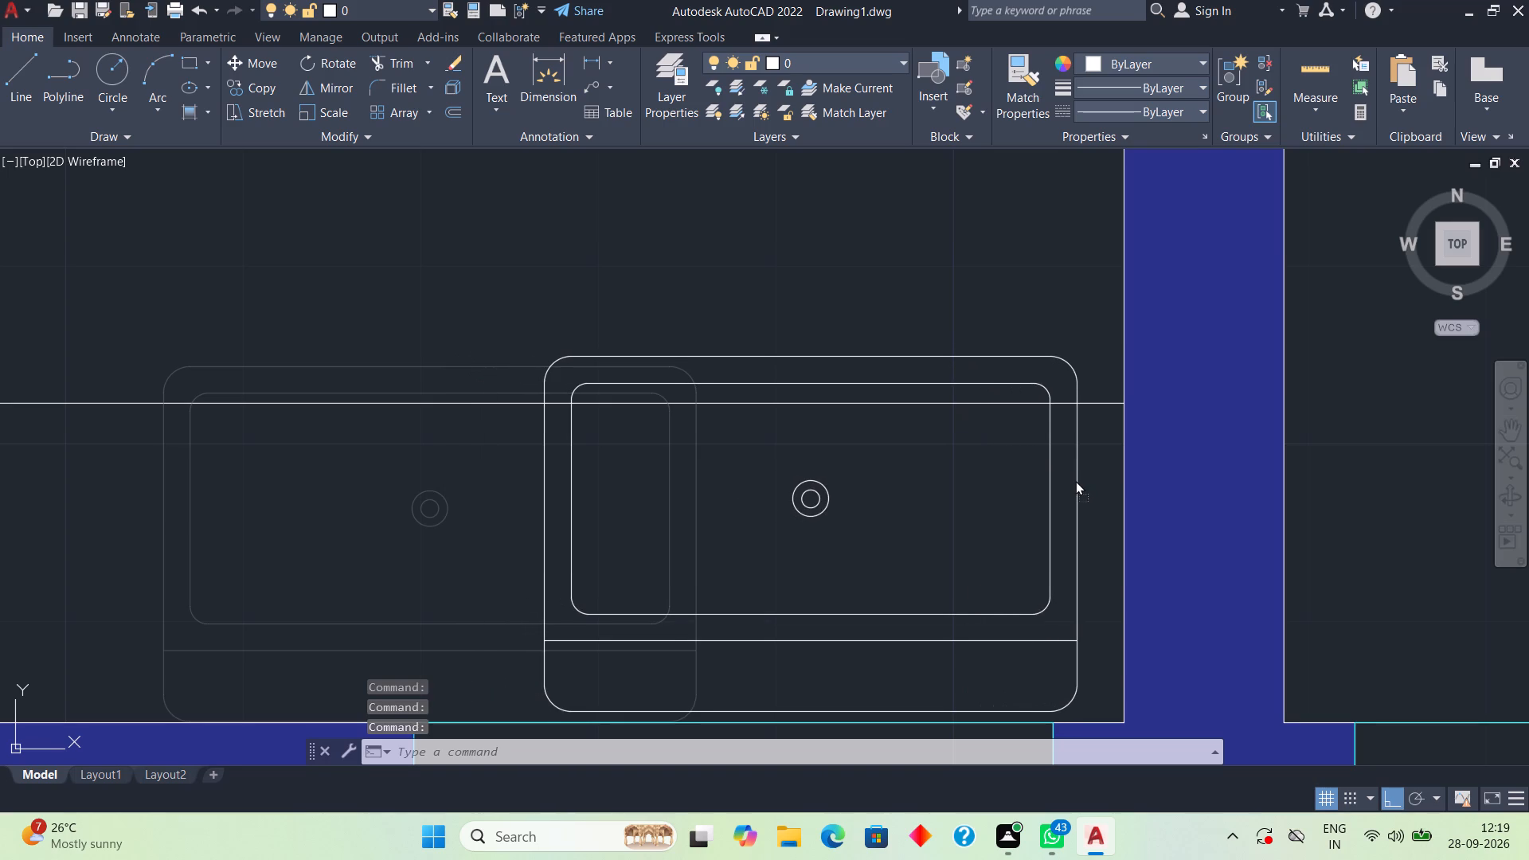
{"action": "left_click_drag", "start_coordinate": [1075, 480], "coordinate": [1075, 484]}
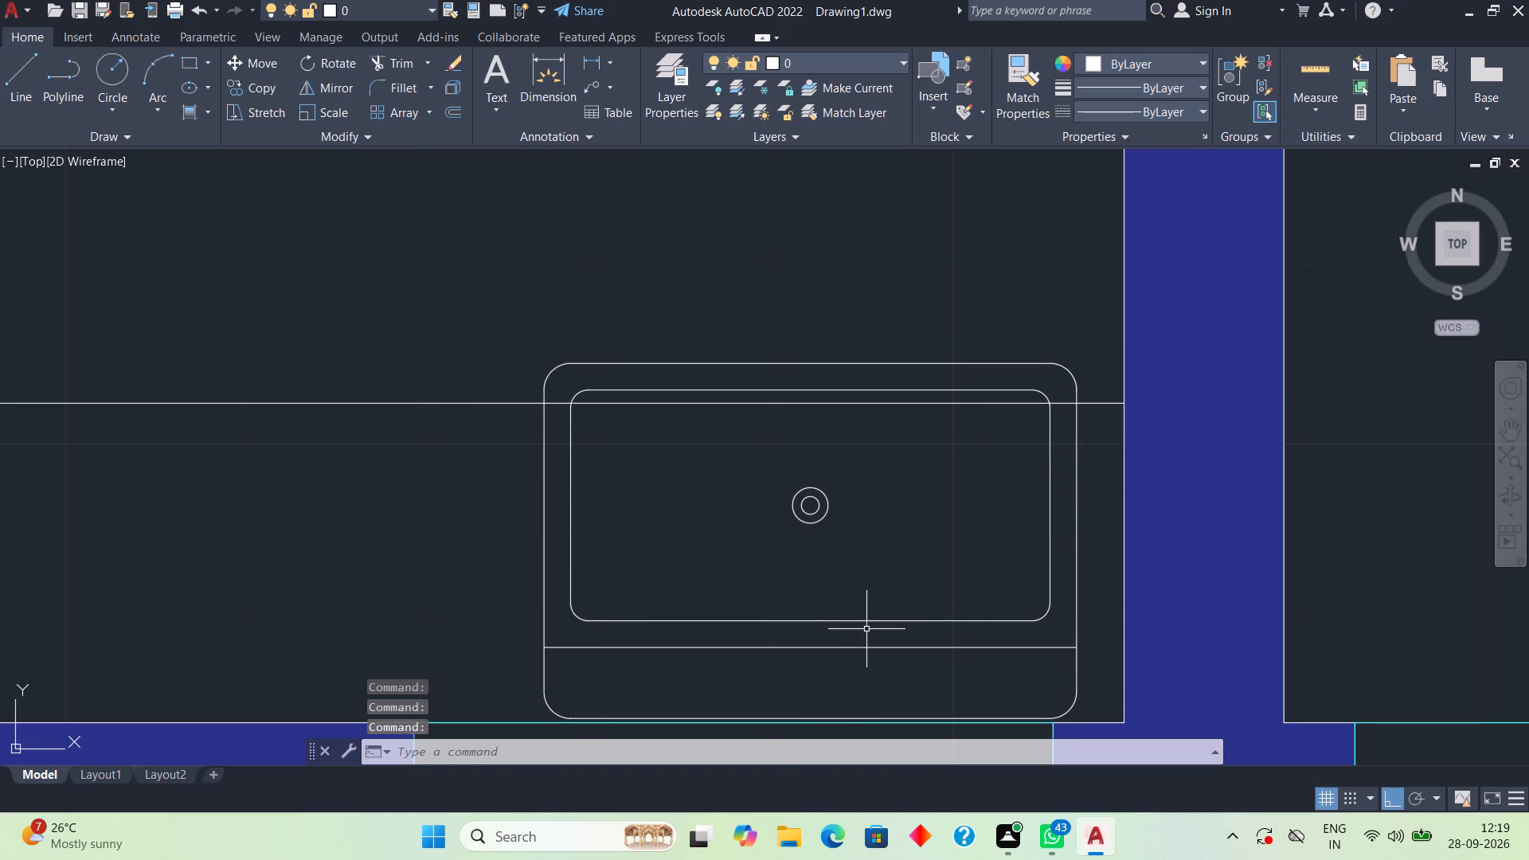
Scale the sink block down to fit within the counter depth, with the base point at its wall-side edge.
{"action": "left_click", "coordinate": [874, 664]}
{"action": "left_click", "coordinate": [851, 604]}
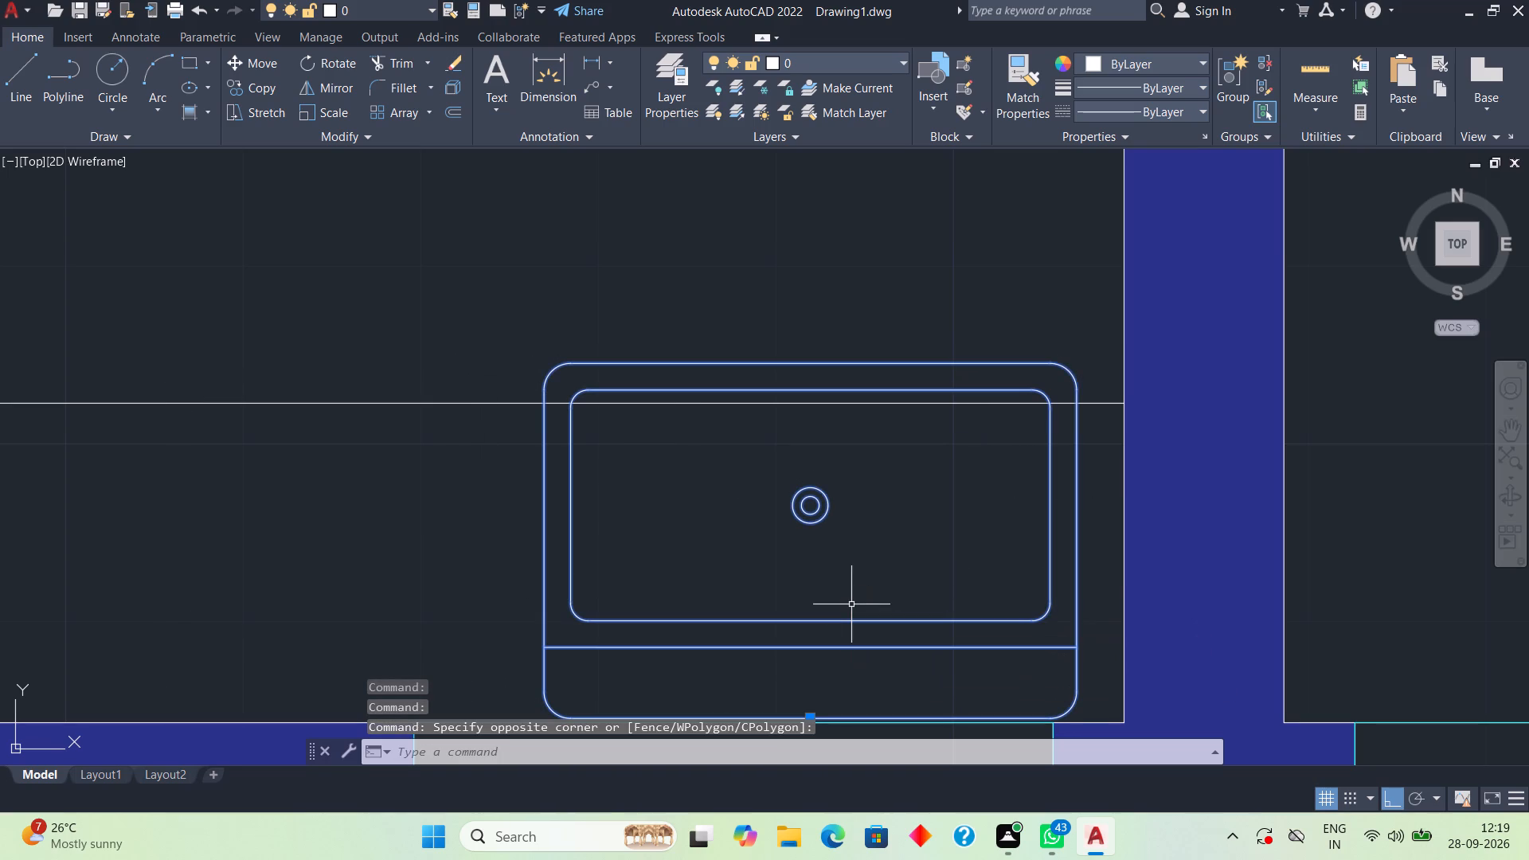
{"action": "type", "text": "sc"}
{"action": "key", "text": "space"}
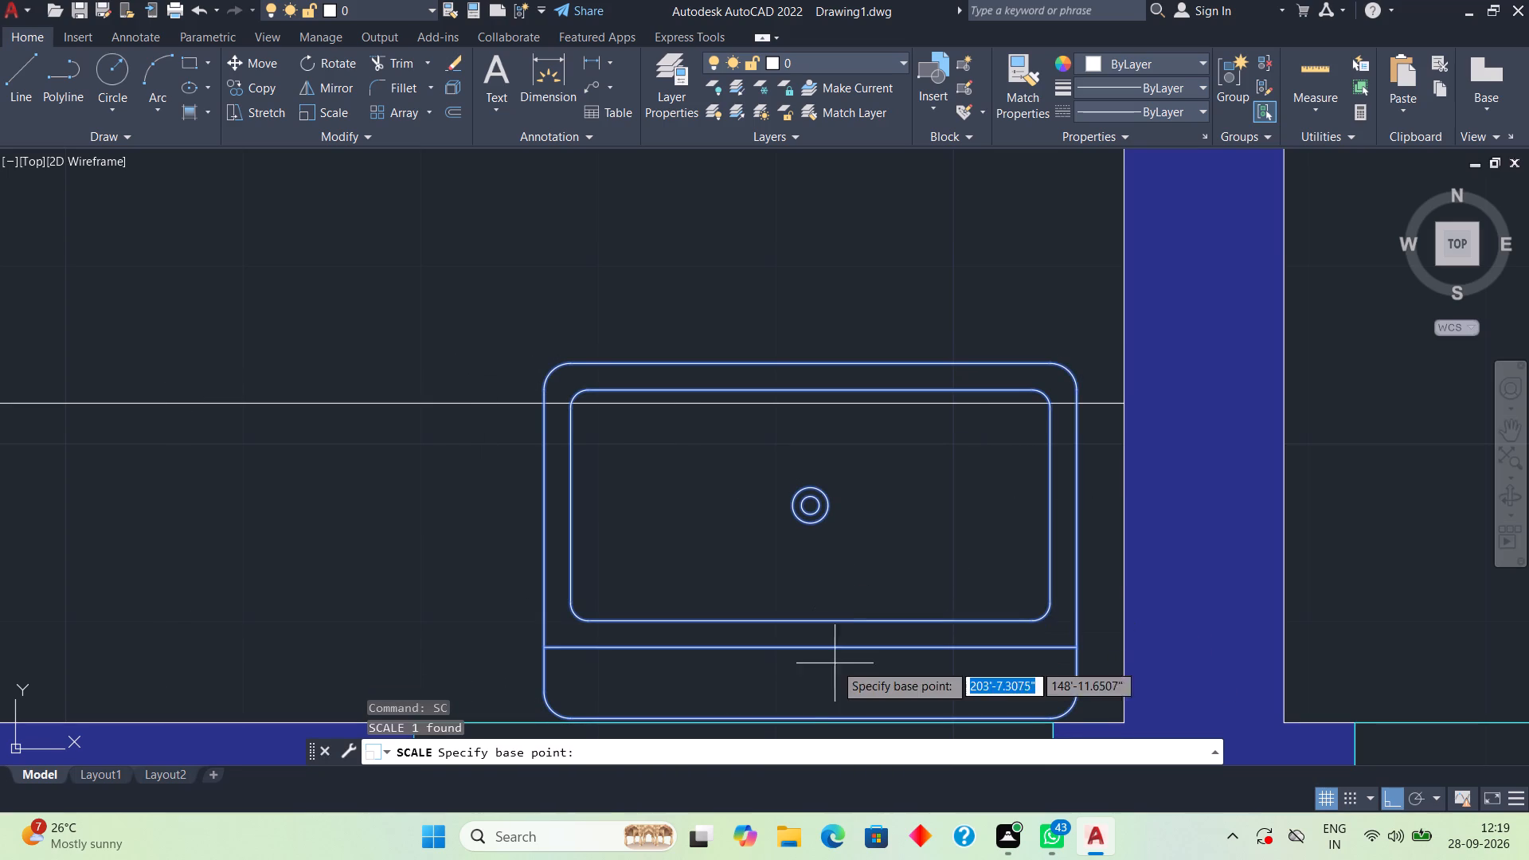
{"action": "left_click", "coordinate": [824, 714]}
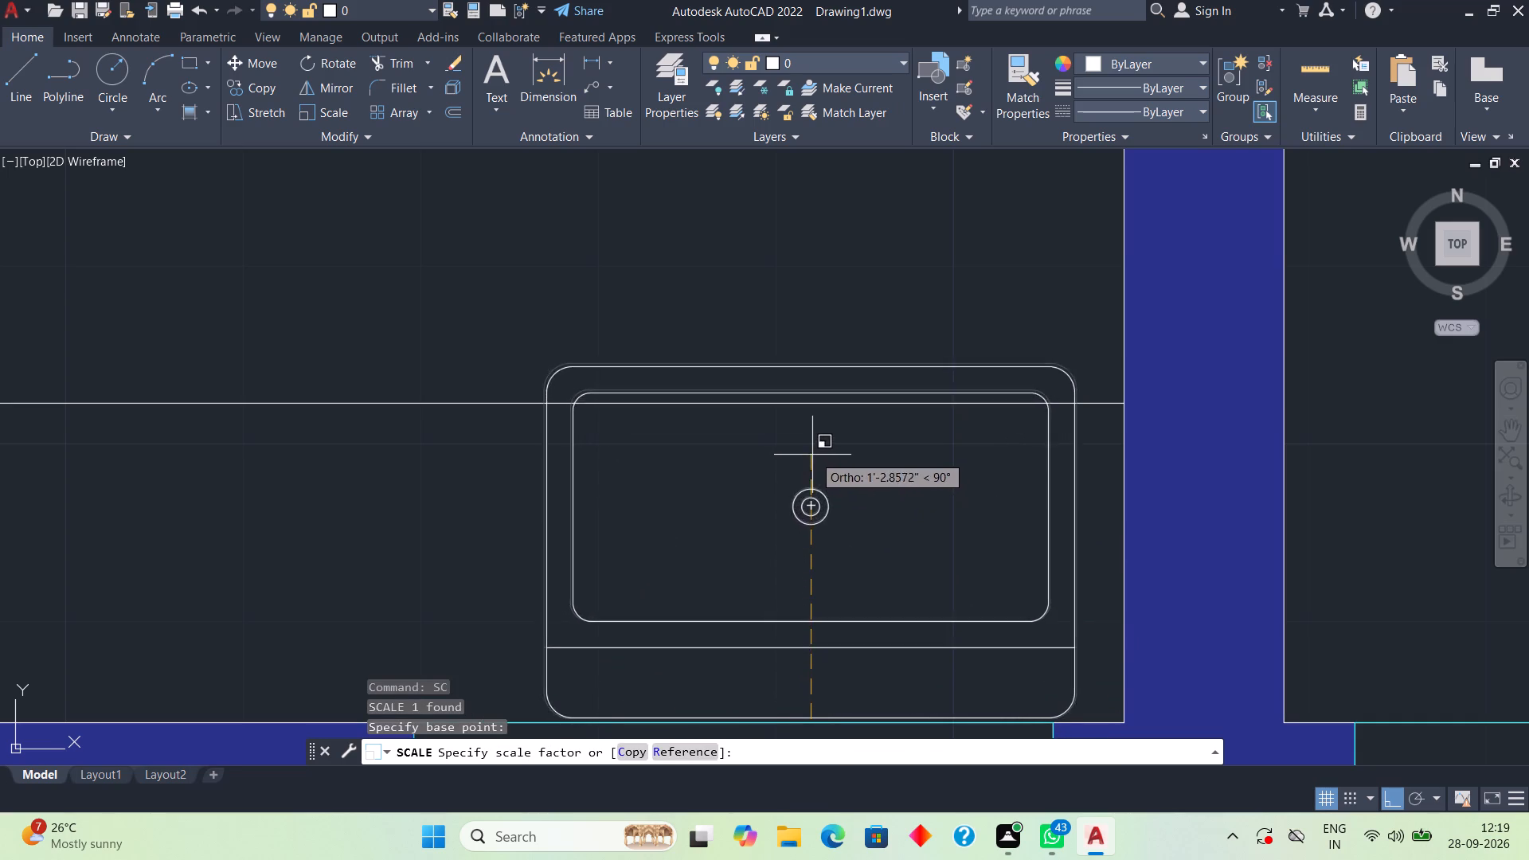
{"action": "left_click", "coordinate": [820, 488]}
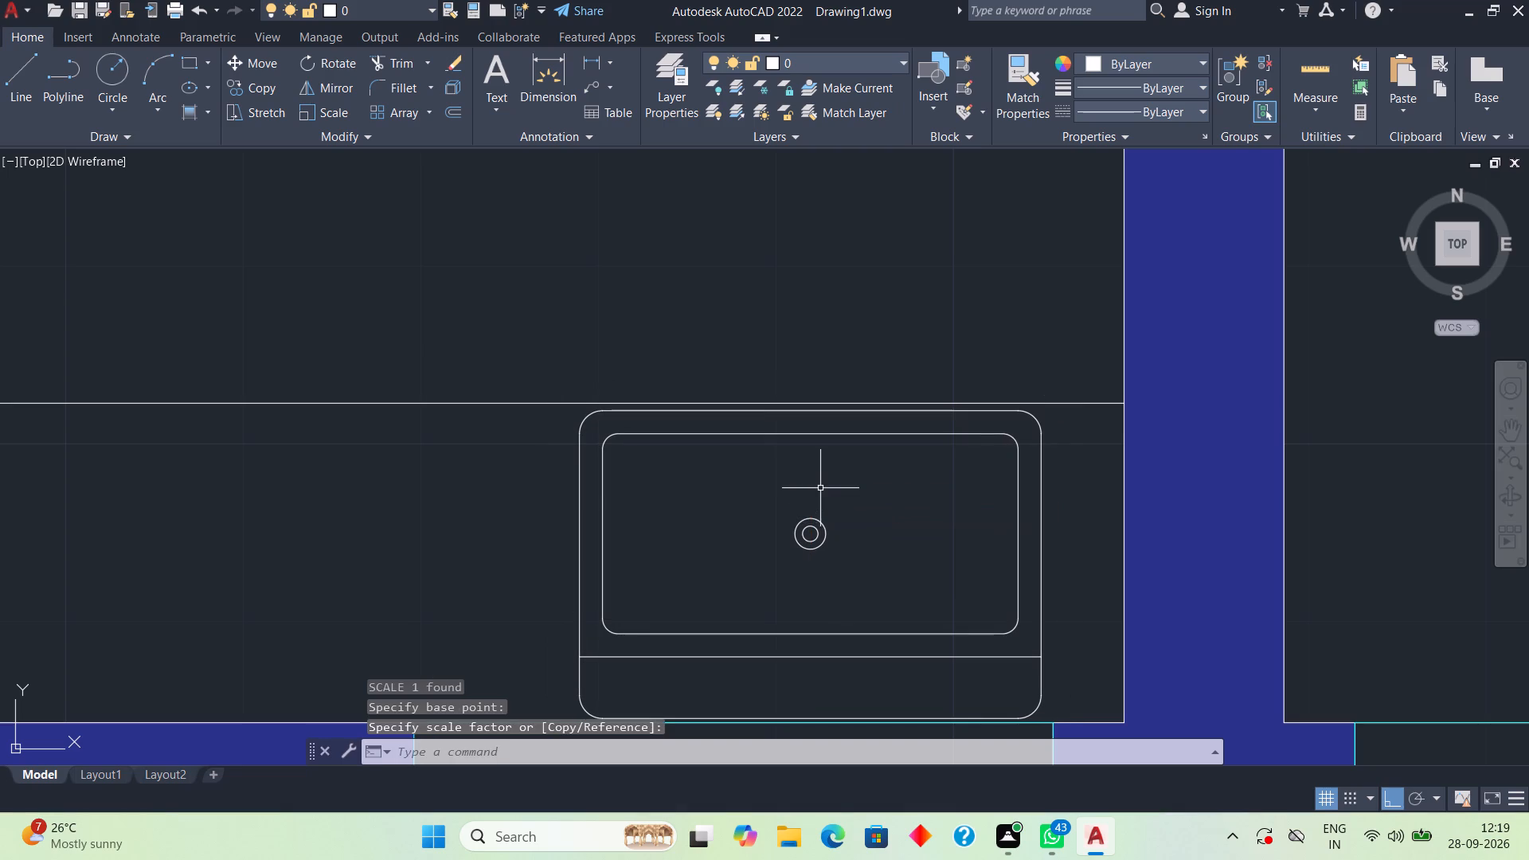
Move the toilet block from the large room to the empty space just outside the east wall.
{"action": "scroll", "coordinate": [874, 549], "scroll_direction": "down", "scroll_amount": 1}
{"action": "scroll", "coordinate": [817, 596], "scroll_direction": "down", "scroll_amount": 1}
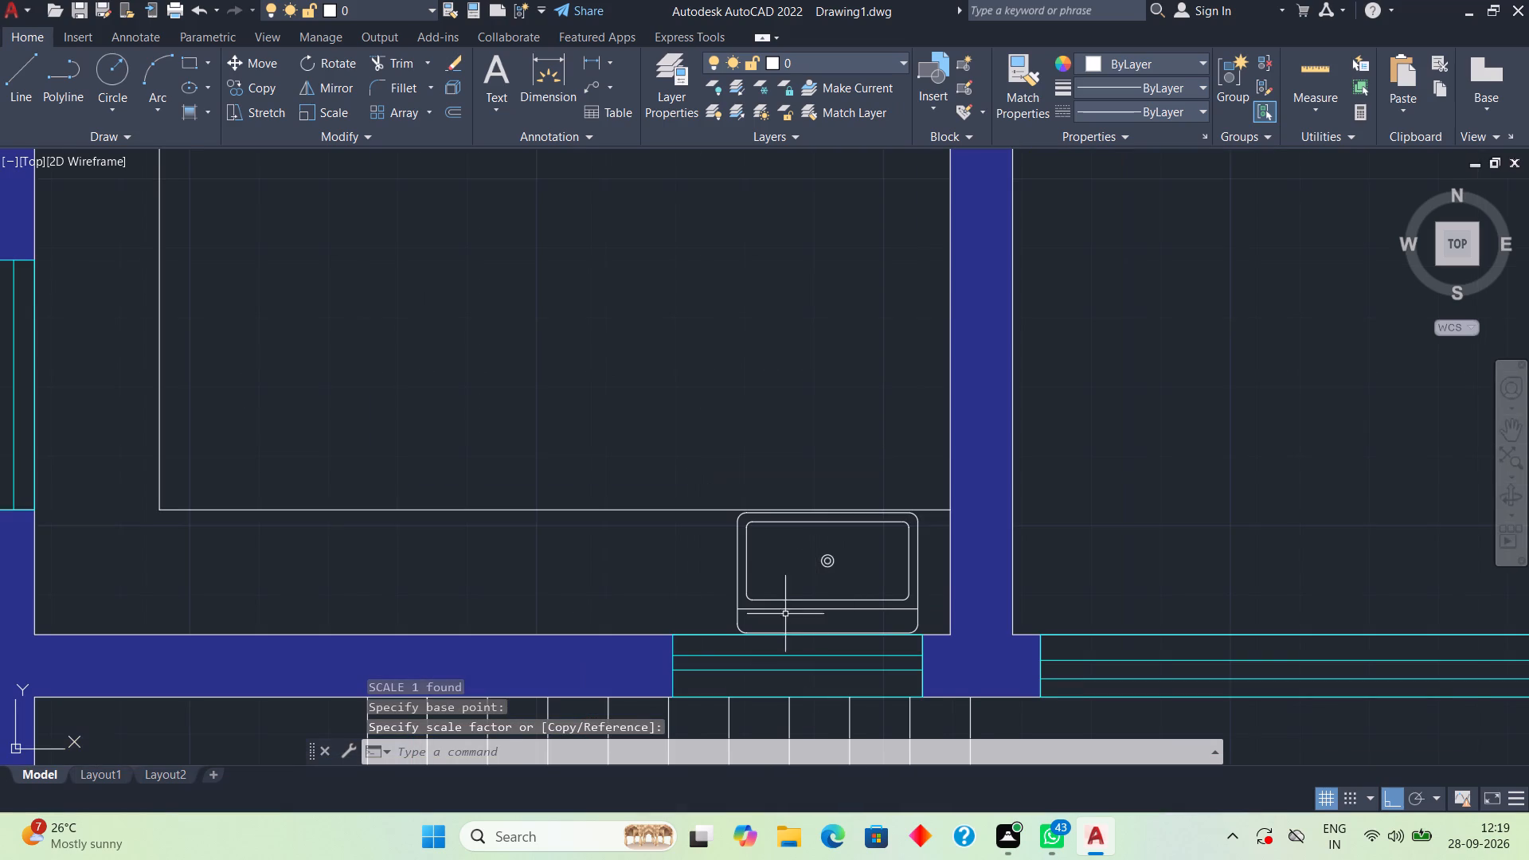
{"action": "scroll", "coordinate": [646, 628], "scroll_direction": "down", "scroll_amount": 3}
{"action": "scroll", "coordinate": [551, 606], "scroll_direction": "up", "scroll_amount": 1}
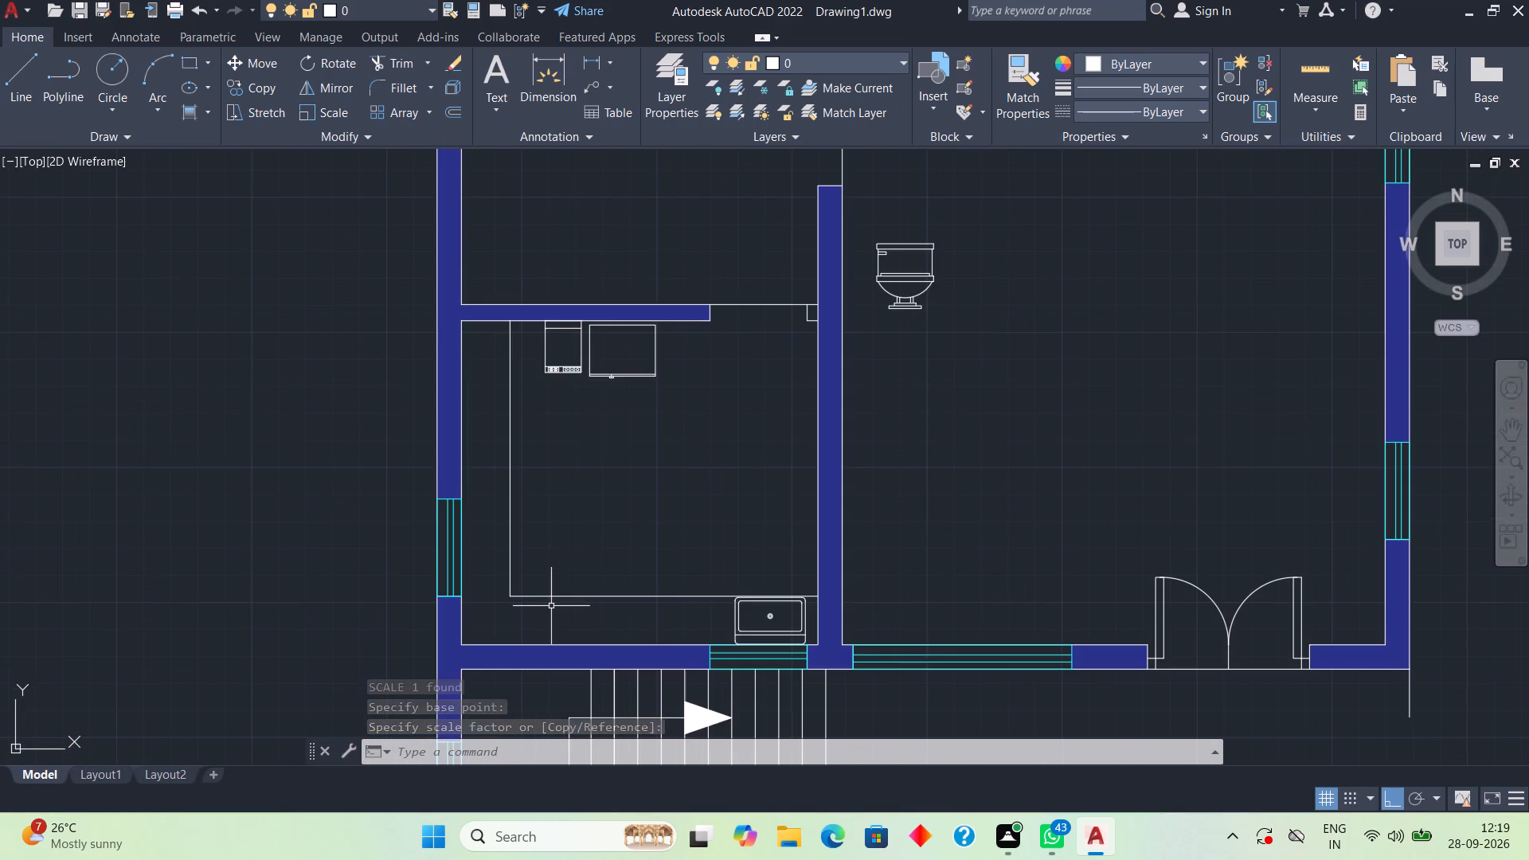
{"action": "middle_click_drag", "start_coordinate": [551, 606], "coordinate": [389, 786]}
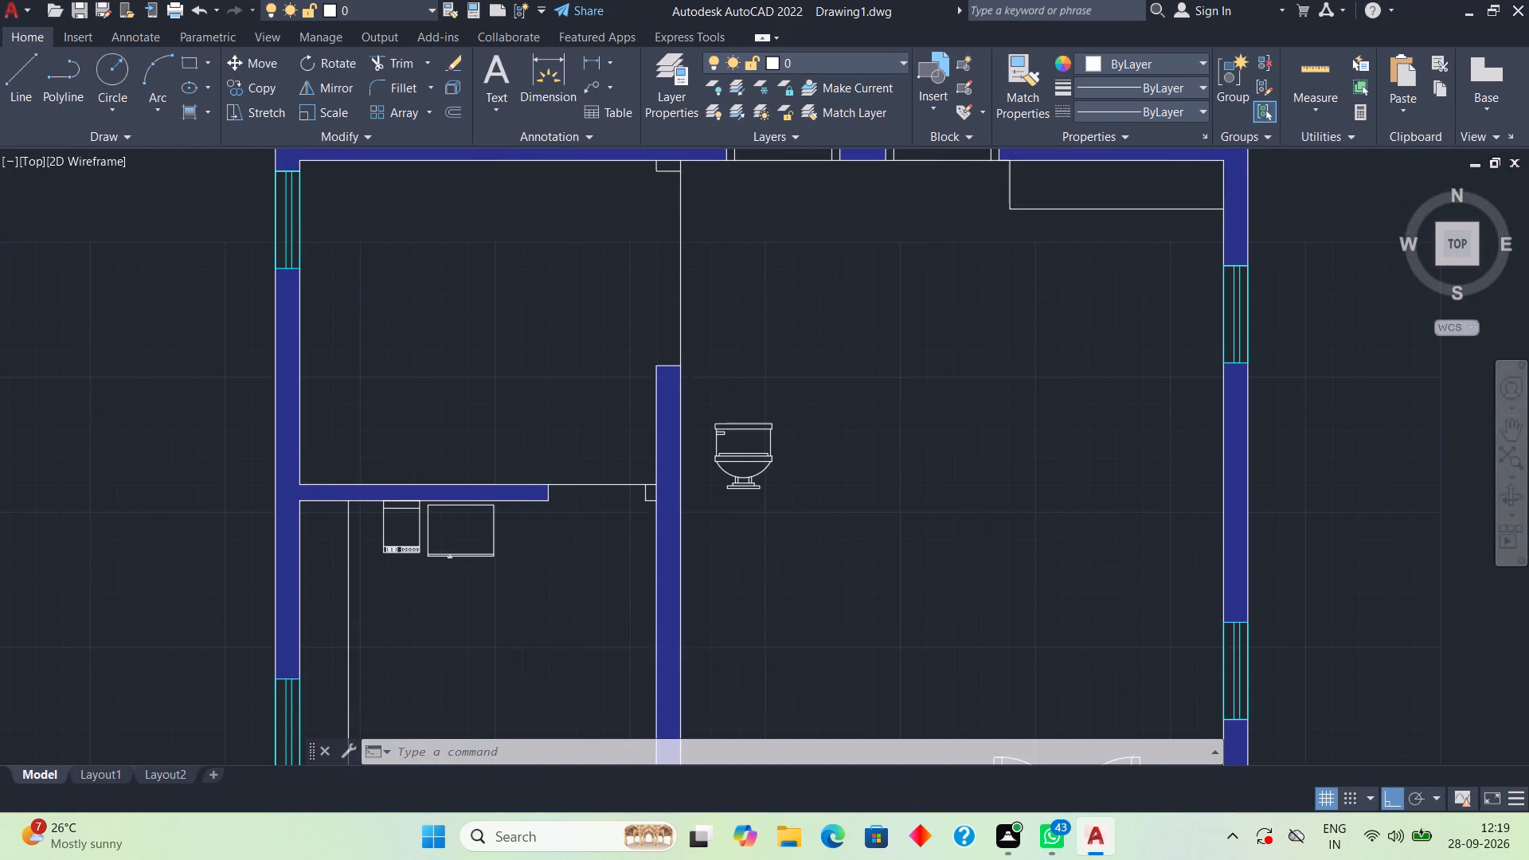
{"action": "left_click", "coordinate": [733, 440]}
{"action": "left_click", "coordinate": [741, 480]}
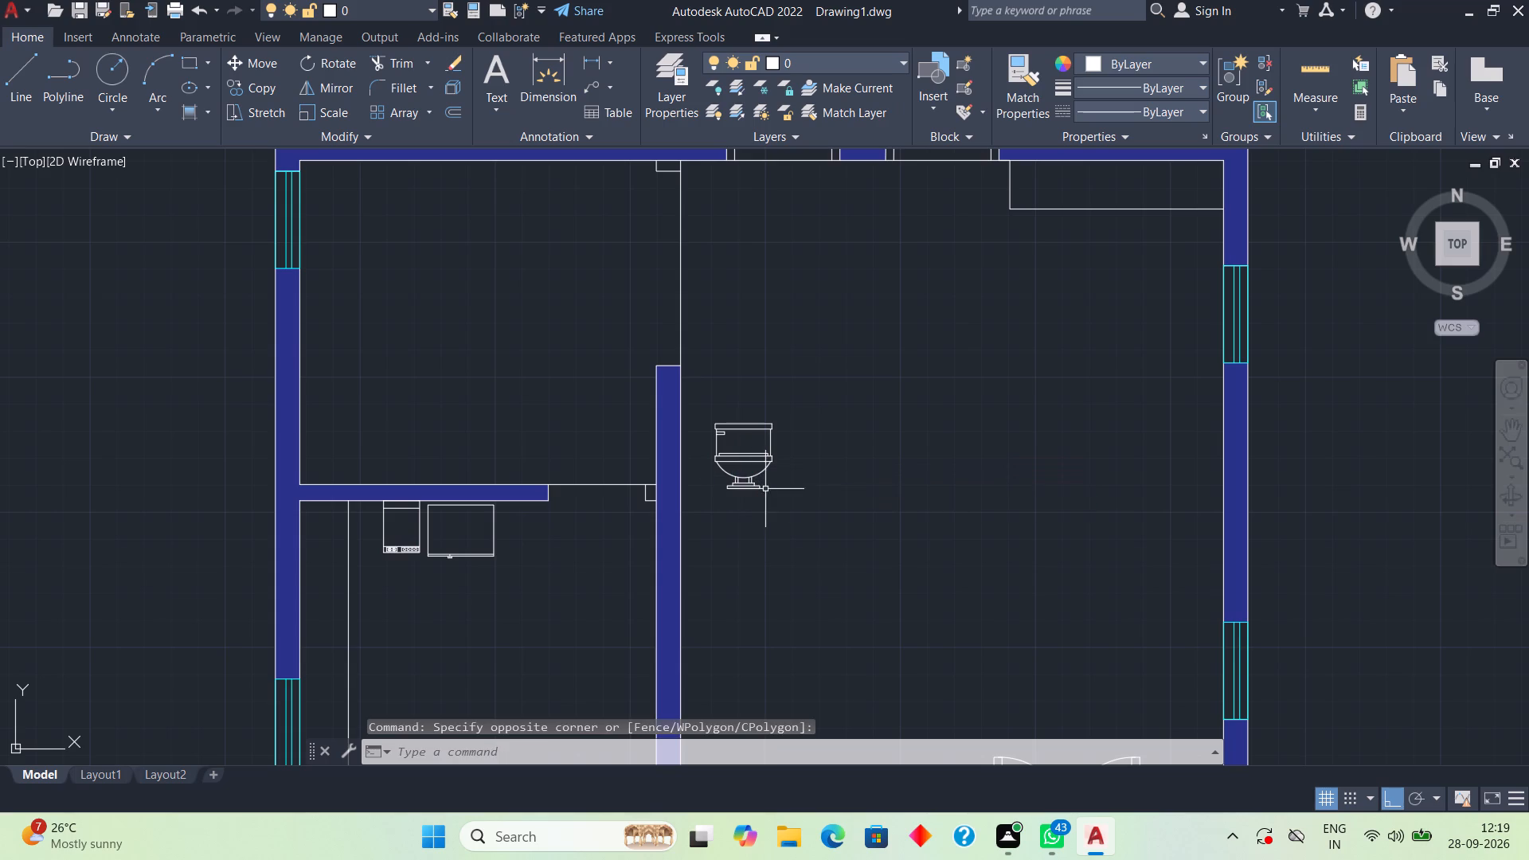
{"action": "left_click", "coordinate": [766, 491]}
{"action": "left_click", "coordinate": [740, 471]}
{"action": "left_click_drag", "start_coordinate": [740, 471], "coordinate": [1019, 477]}
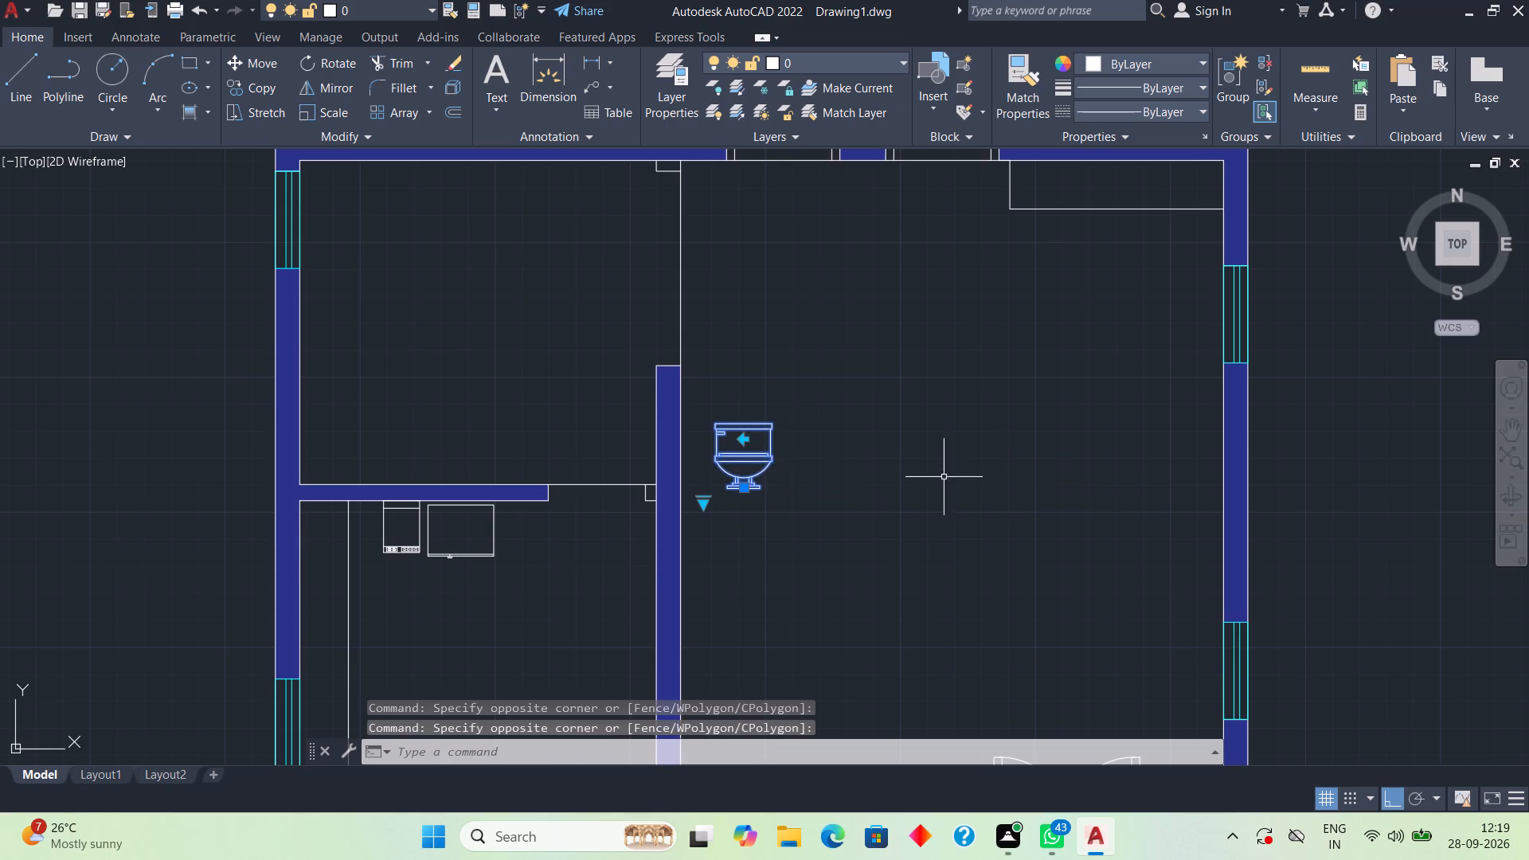
{"action": "left_click_drag", "start_coordinate": [741, 455], "coordinate": [1312, 475]}
{"action": "left_click", "coordinate": [1314, 475]}
{"action": "right_click", "coordinate": [1314, 475]}
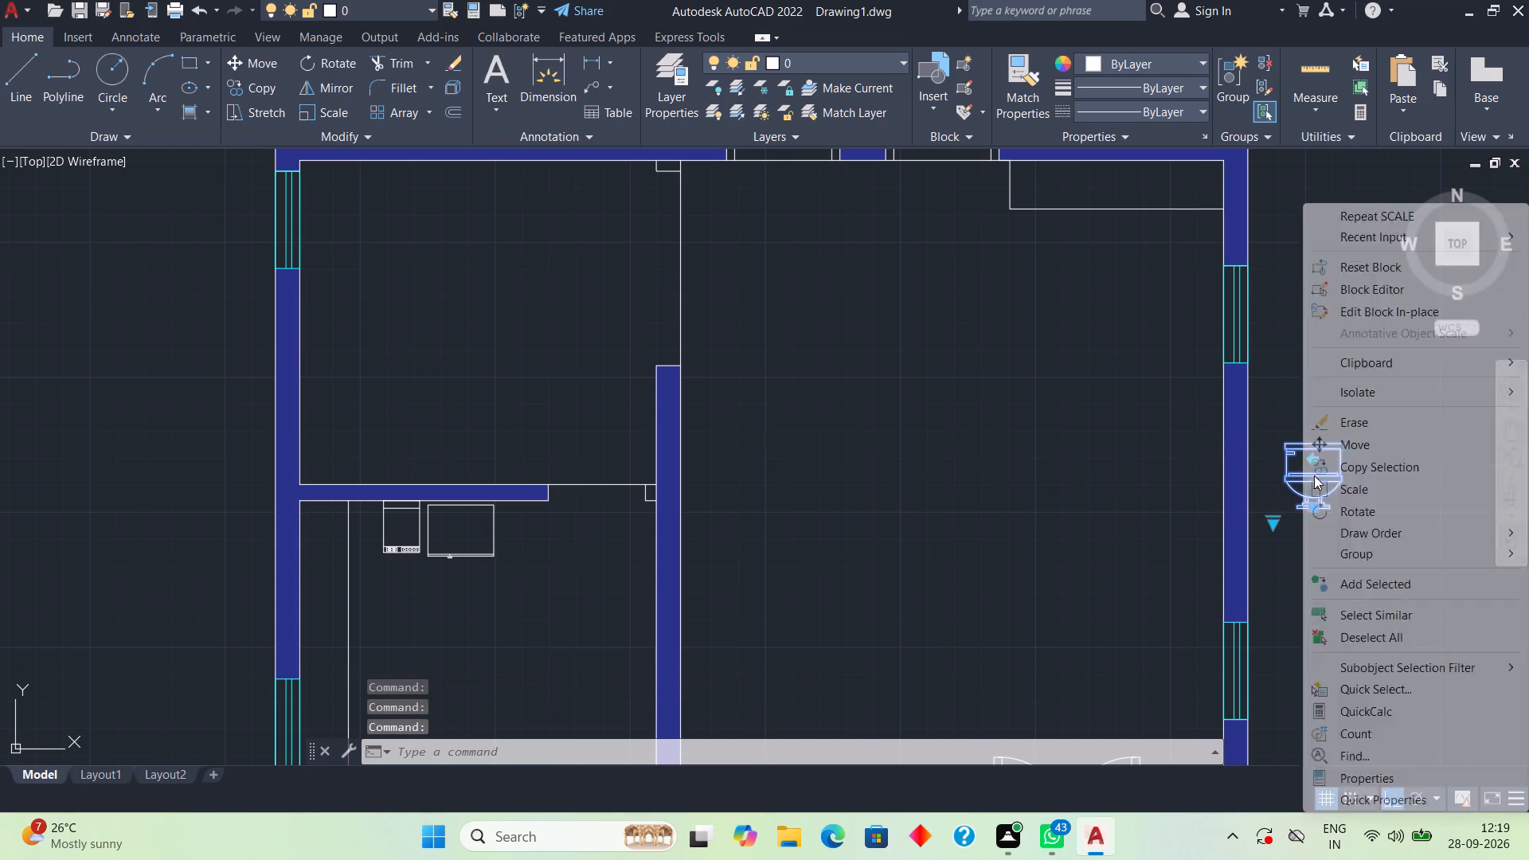
{"action": "left_click", "coordinate": [925, 571]}
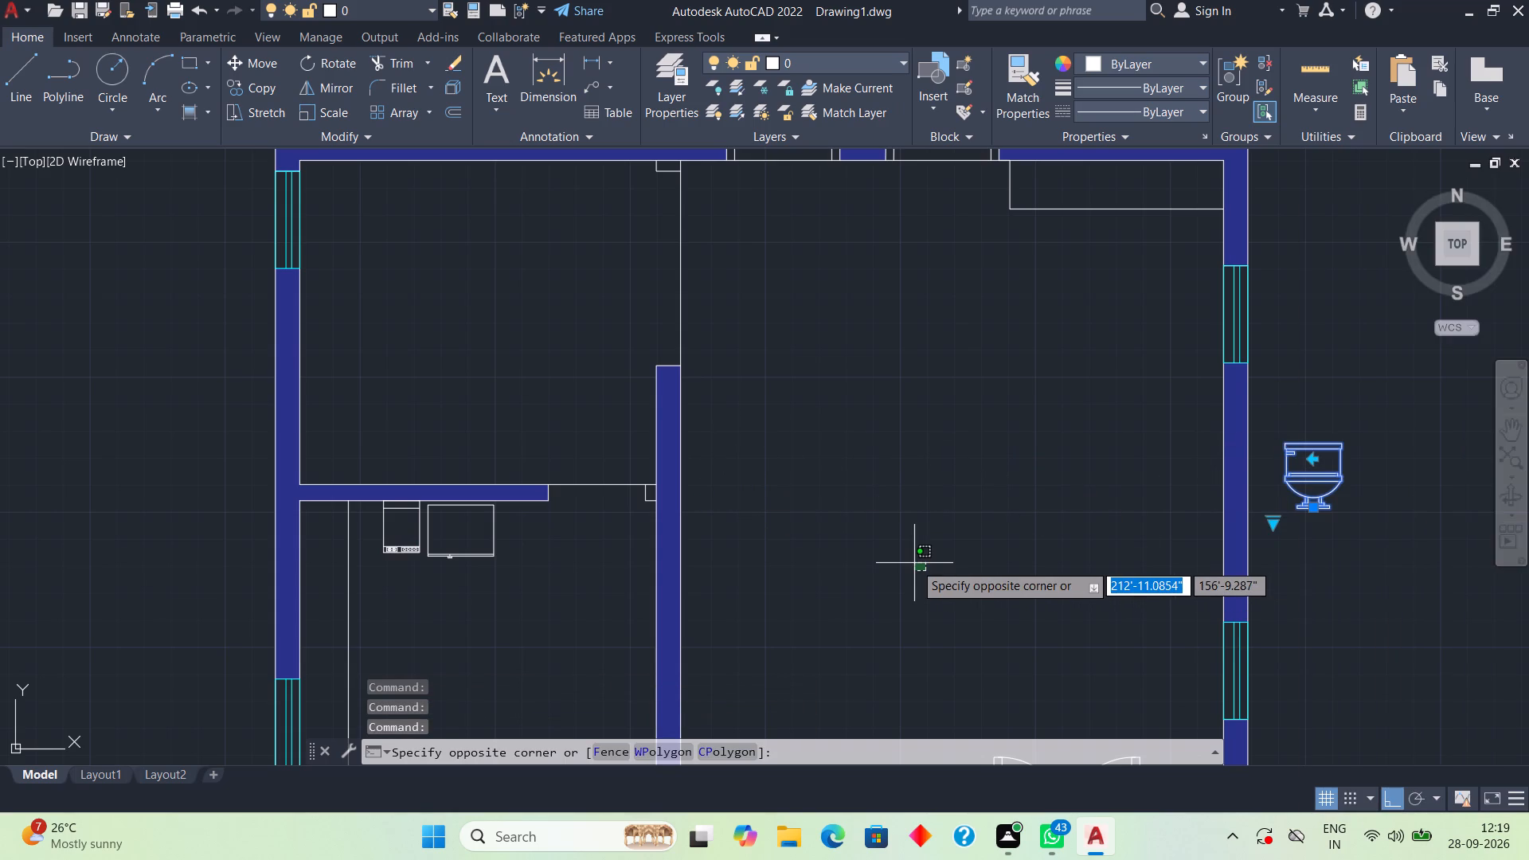
{"action": "key", "text": "space"}
{"action": "key", "text": "Escape"}
Switch the toilet block's view to Round (Plan).
{"action": "scroll", "coordinate": [868, 525], "scroll_direction": "down", "scroll_amount": 1}
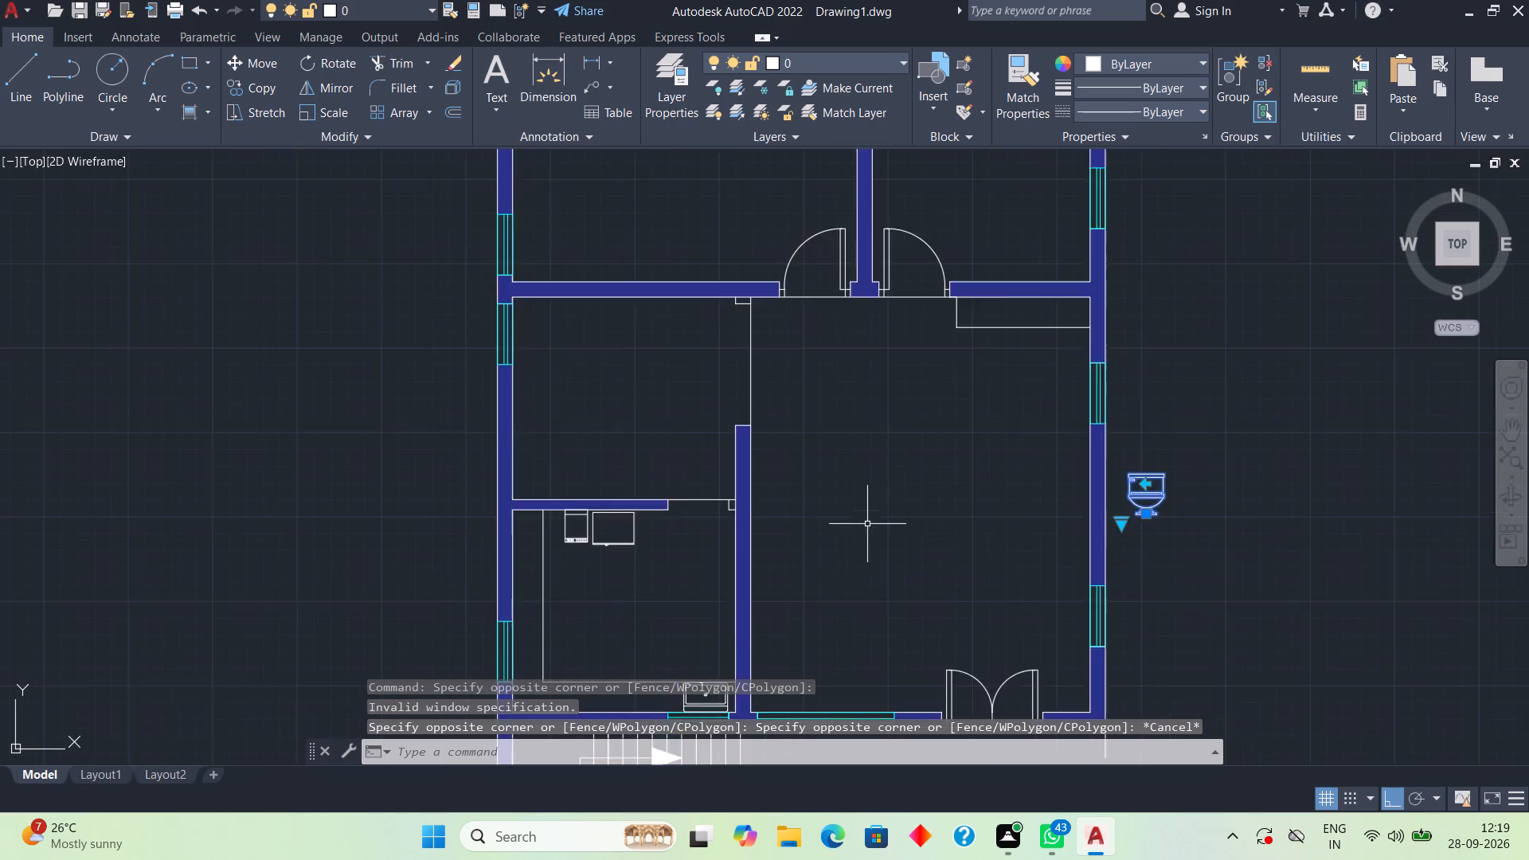
{"action": "scroll", "coordinate": [867, 524], "scroll_direction": "down", "scroll_amount": 1}
{"action": "scroll", "coordinate": [1063, 489], "scroll_direction": "up", "scroll_amount": 2}
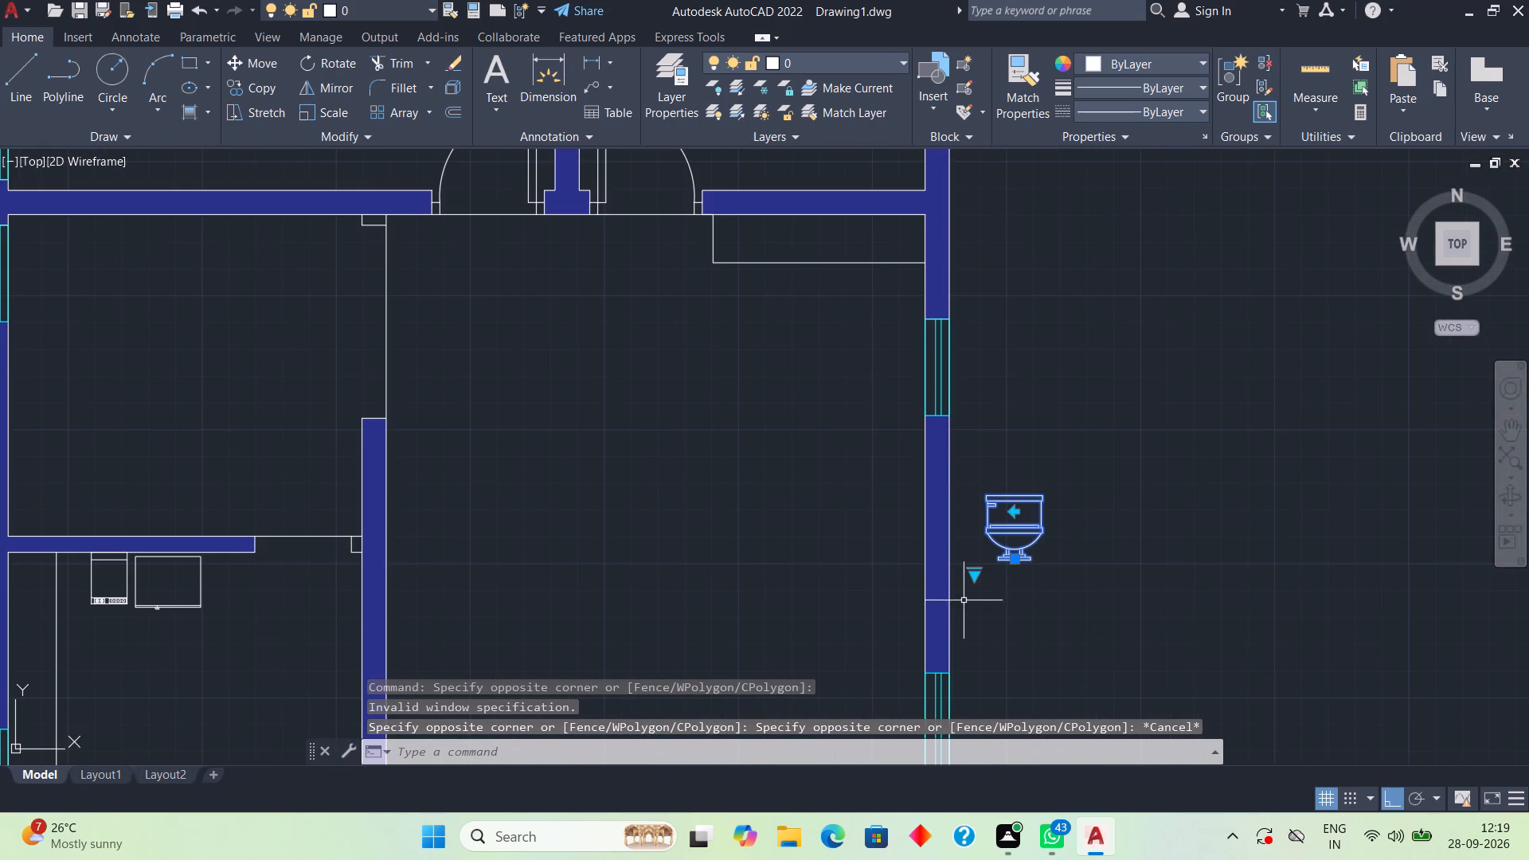
{"action": "left_click", "coordinate": [974, 571]}
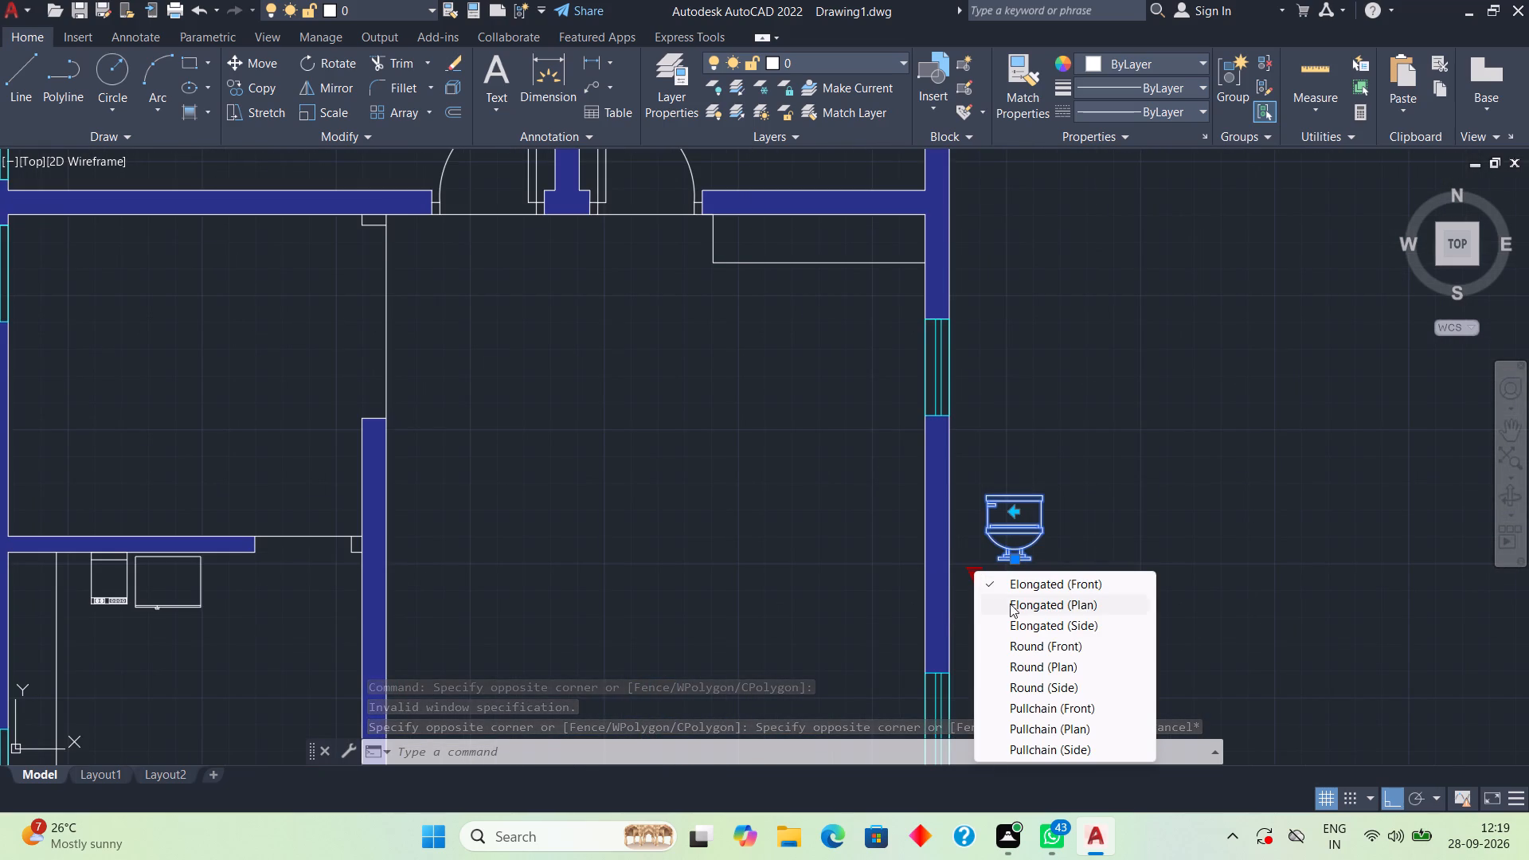
{"action": "left_click", "coordinate": [1029, 665]}
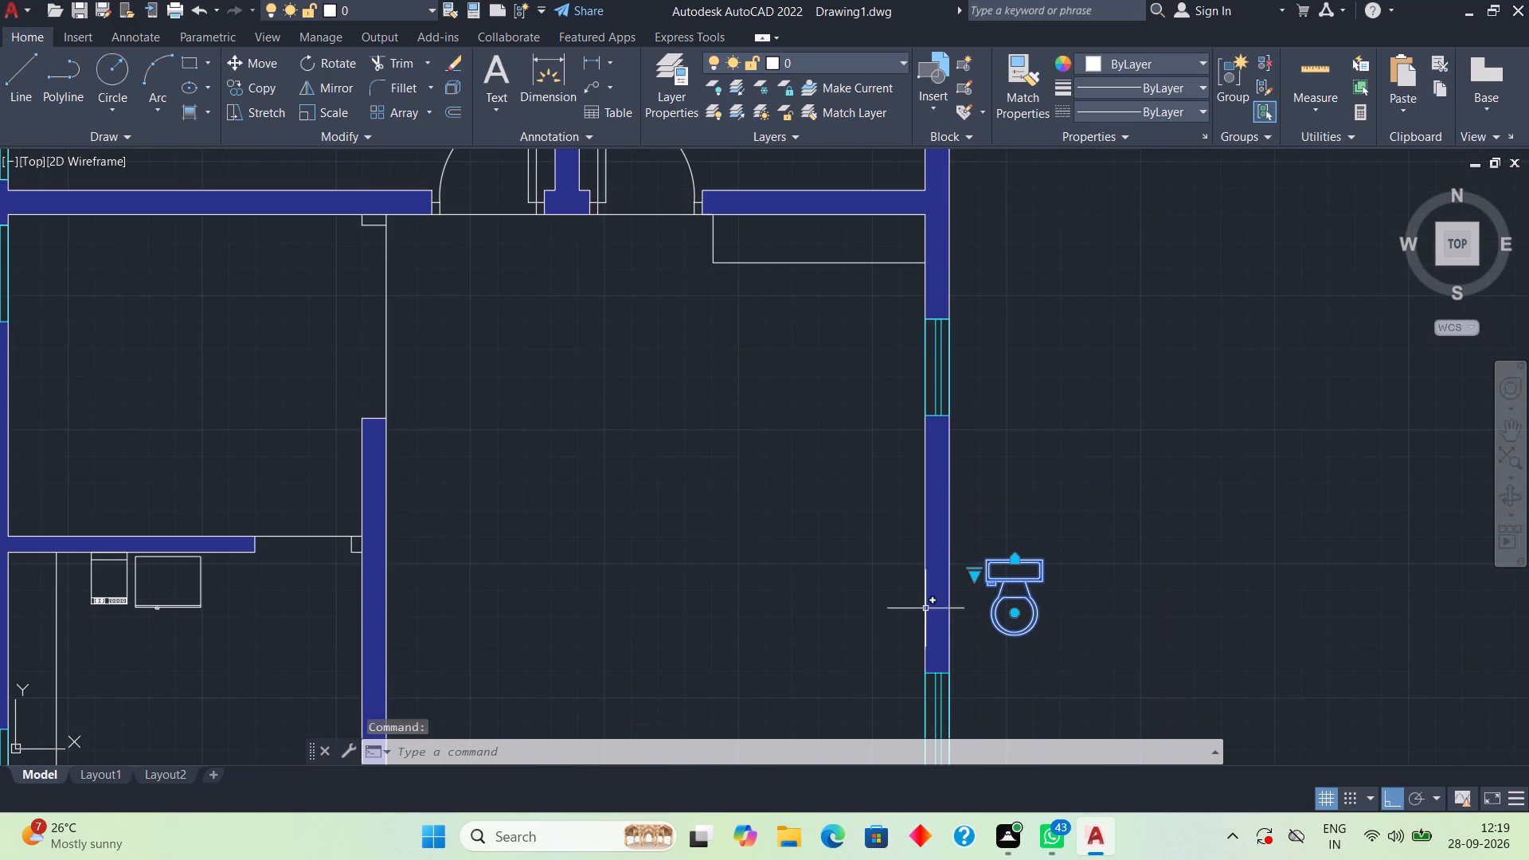
Scale the round toilet block down slightly, with the base point at its tank.
{"action": "key", "text": "space"}
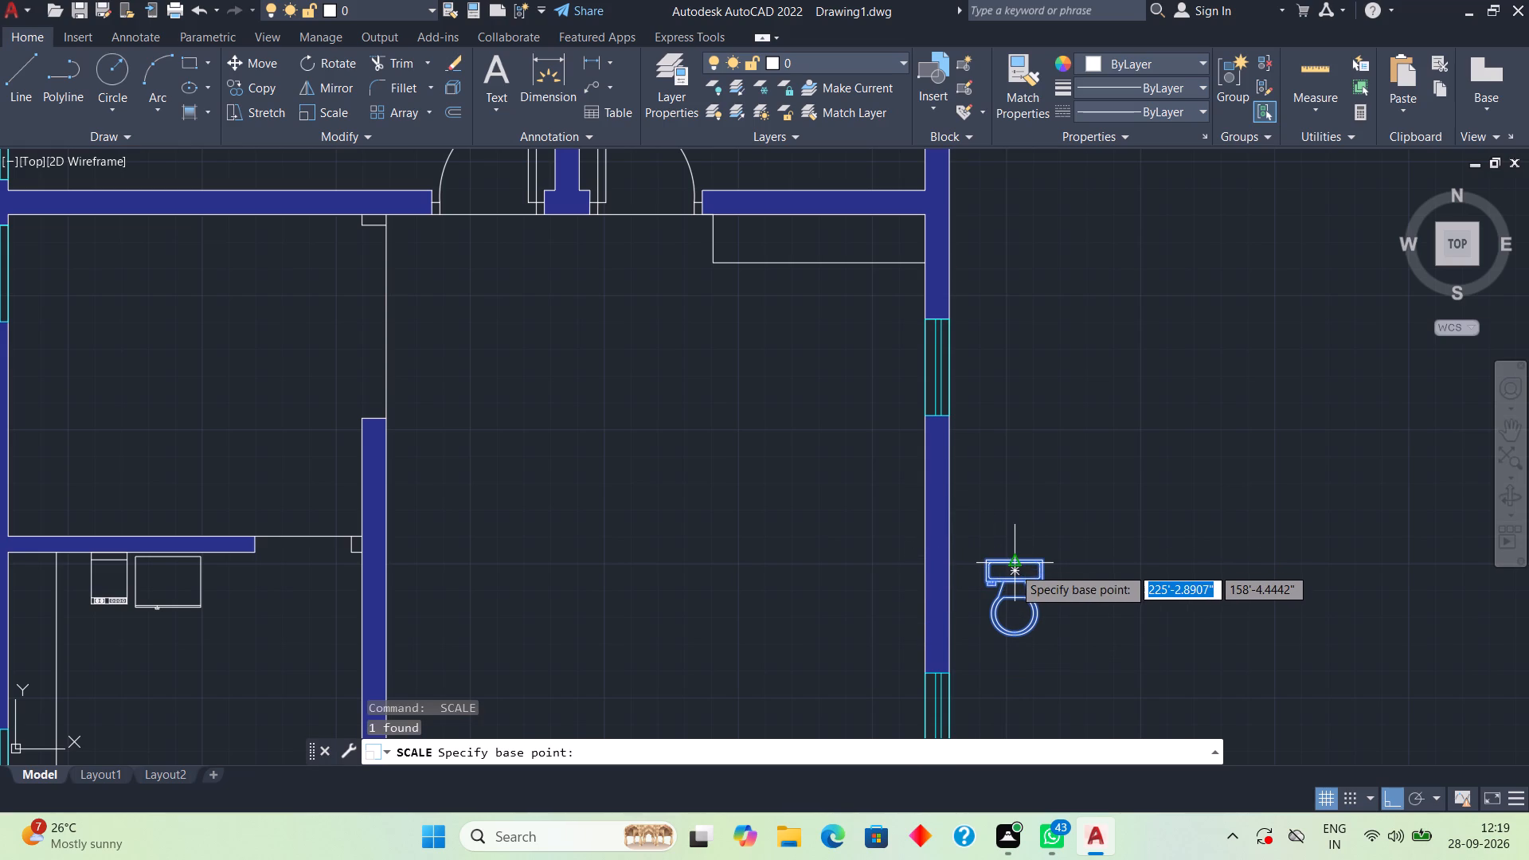
{"action": "left_click_drag", "start_coordinate": [1013, 570], "coordinate": [1008, 477]}
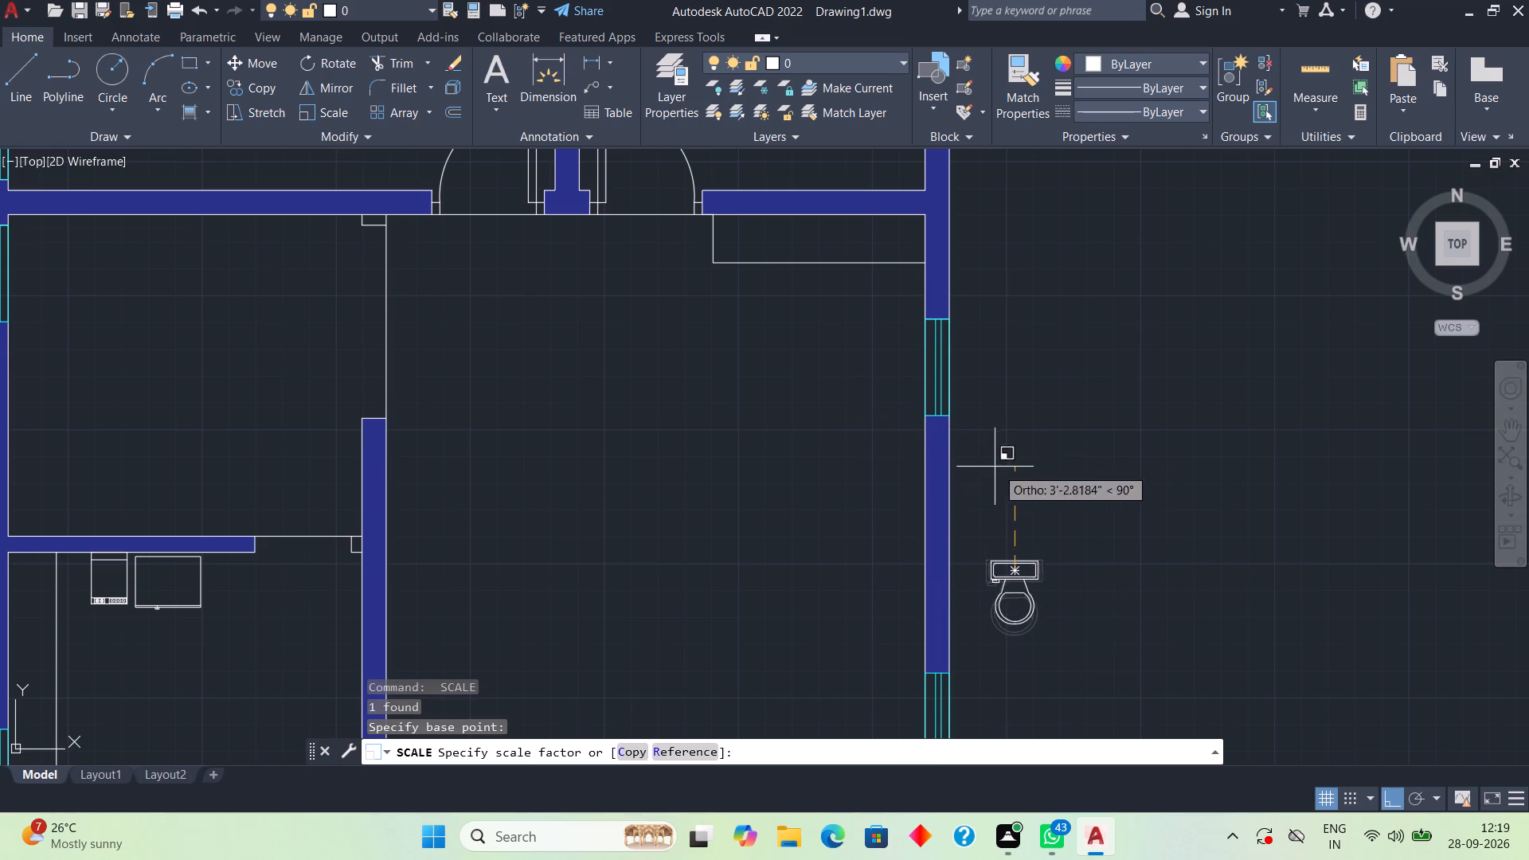
{"action": "left_click_drag", "start_coordinate": [1008, 477], "coordinate": [993, 451]}
{"action": "key", "text": "space"}
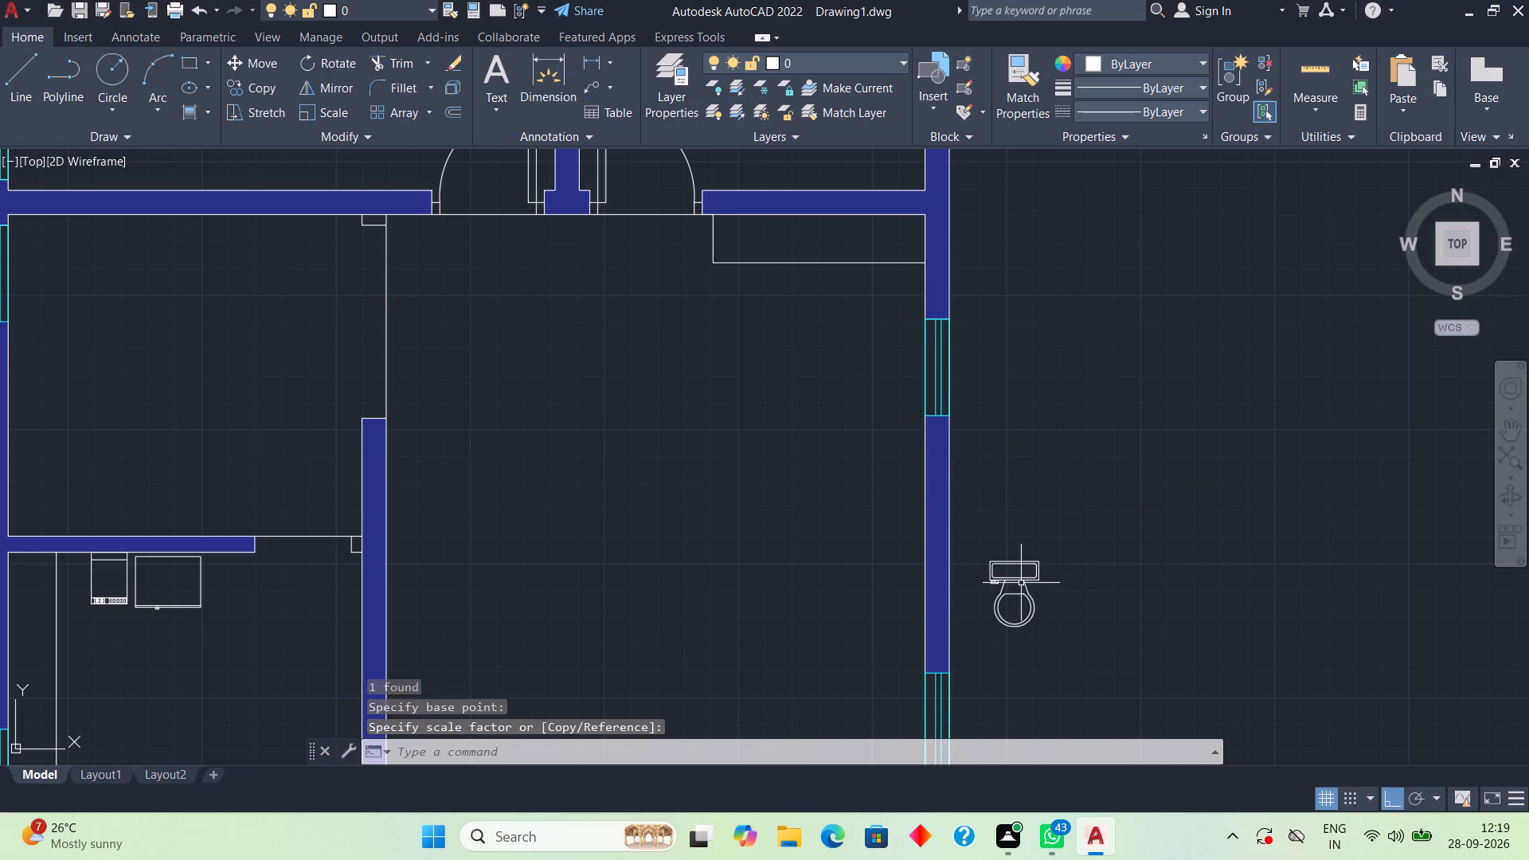
Move the scaled toilet block back inside the large room, north of the double entrance door.
{"action": "left_click", "coordinate": [1021, 584]}
{"action": "left_click", "coordinate": [1029, 588]}
{"action": "left_click", "coordinate": [1029, 588]}
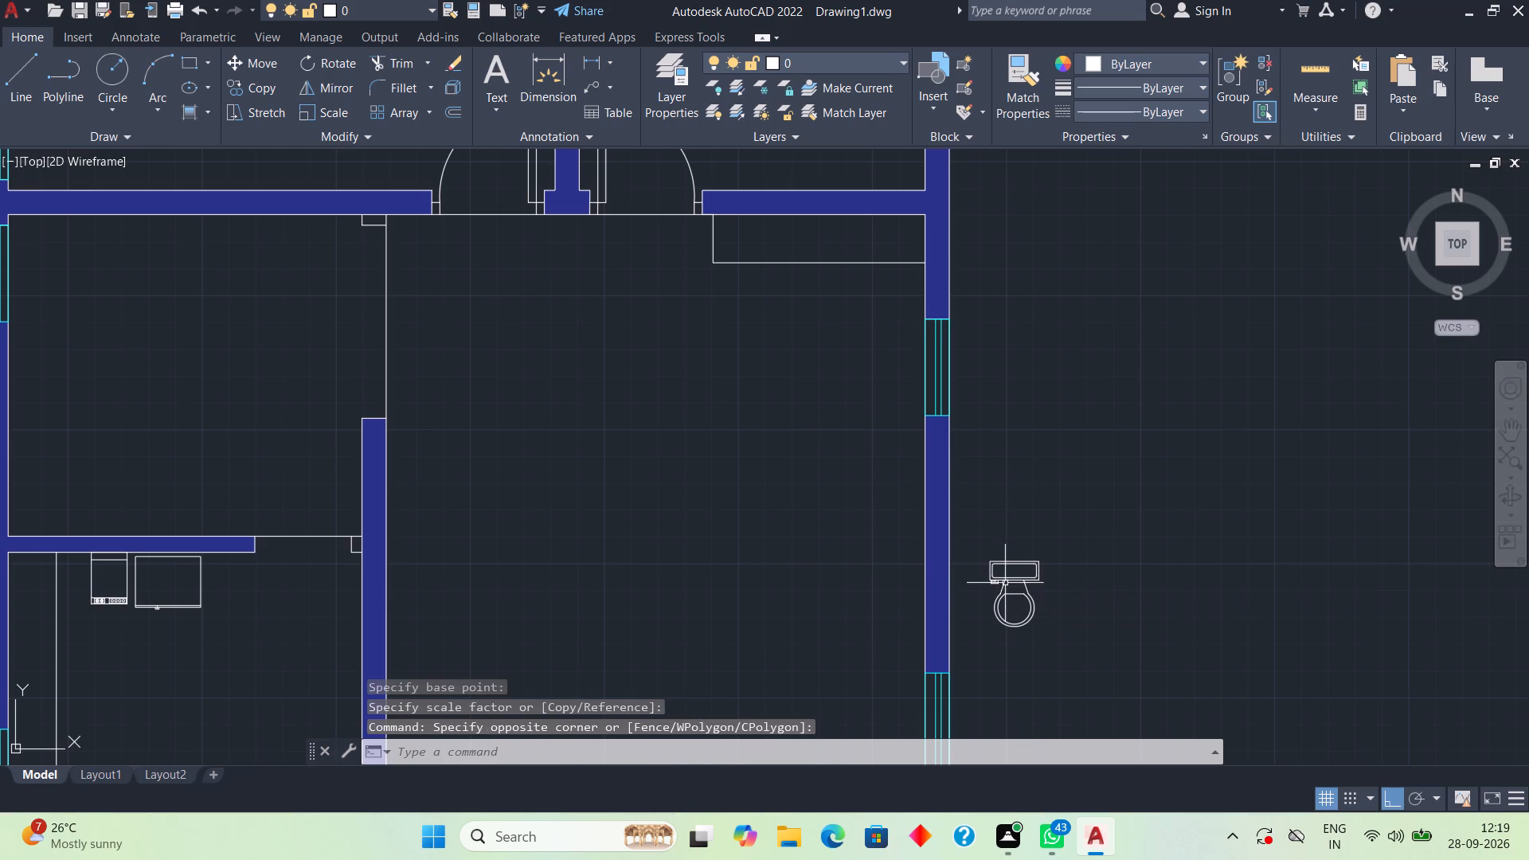
{"action": "left_click", "coordinate": [1003, 582]}
{"action": "left_click_drag", "start_coordinate": [1024, 583], "coordinate": [839, 260]}
{"action": "scroll", "coordinate": [839, 260], "scroll_direction": "down", "scroll_amount": 3}
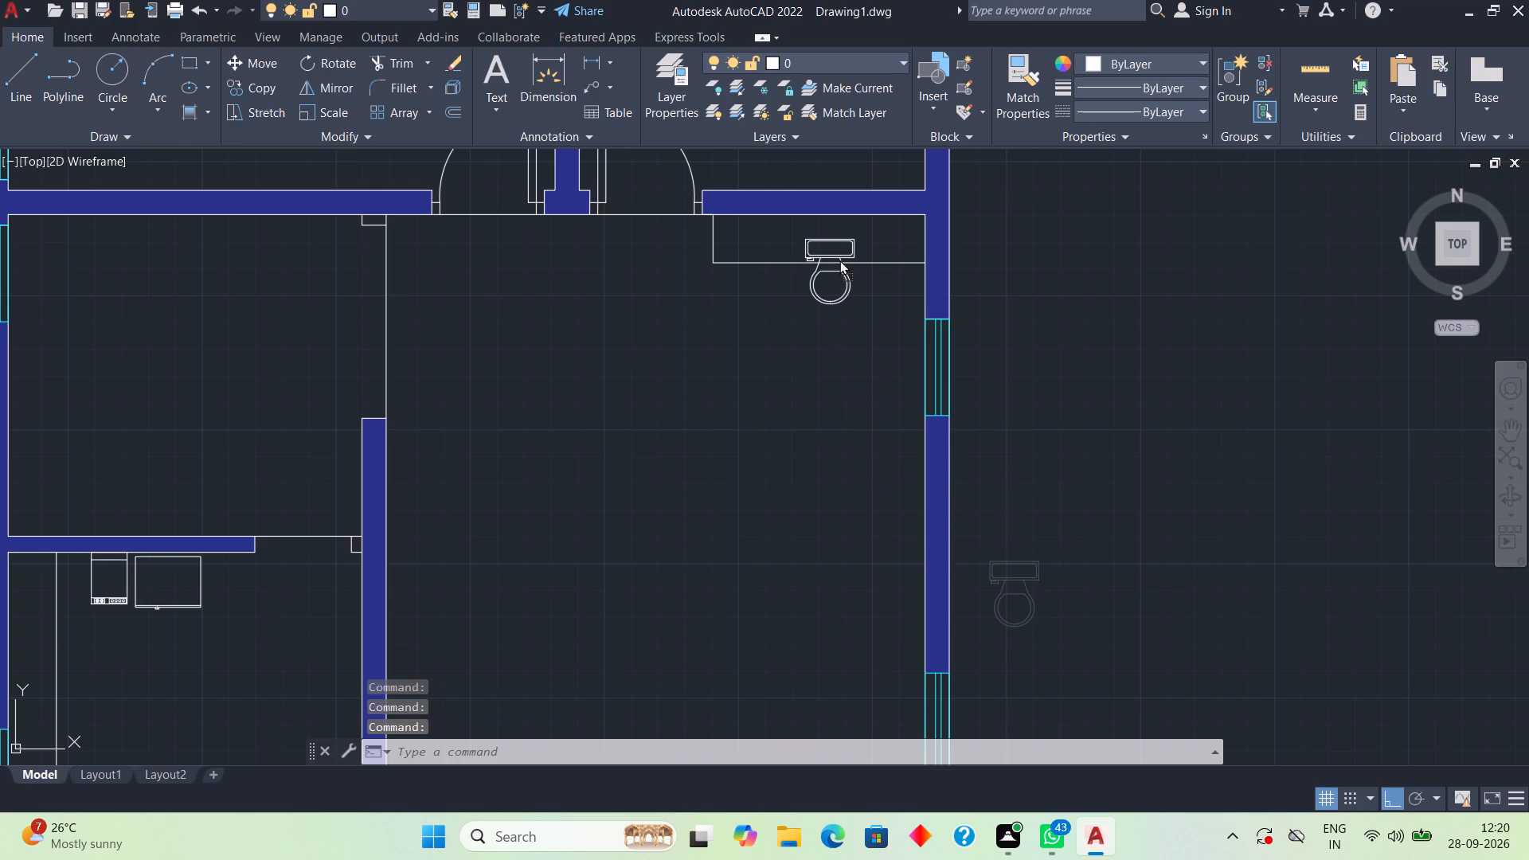
{"action": "scroll", "coordinate": [839, 260], "scroll_direction": "down", "scroll_amount": 9}
{"action": "left_click_drag", "start_coordinate": [839, 260], "coordinate": [801, 573]}
{"action": "scroll", "coordinate": [772, 535], "scroll_direction": "down", "scroll_amount": 2}
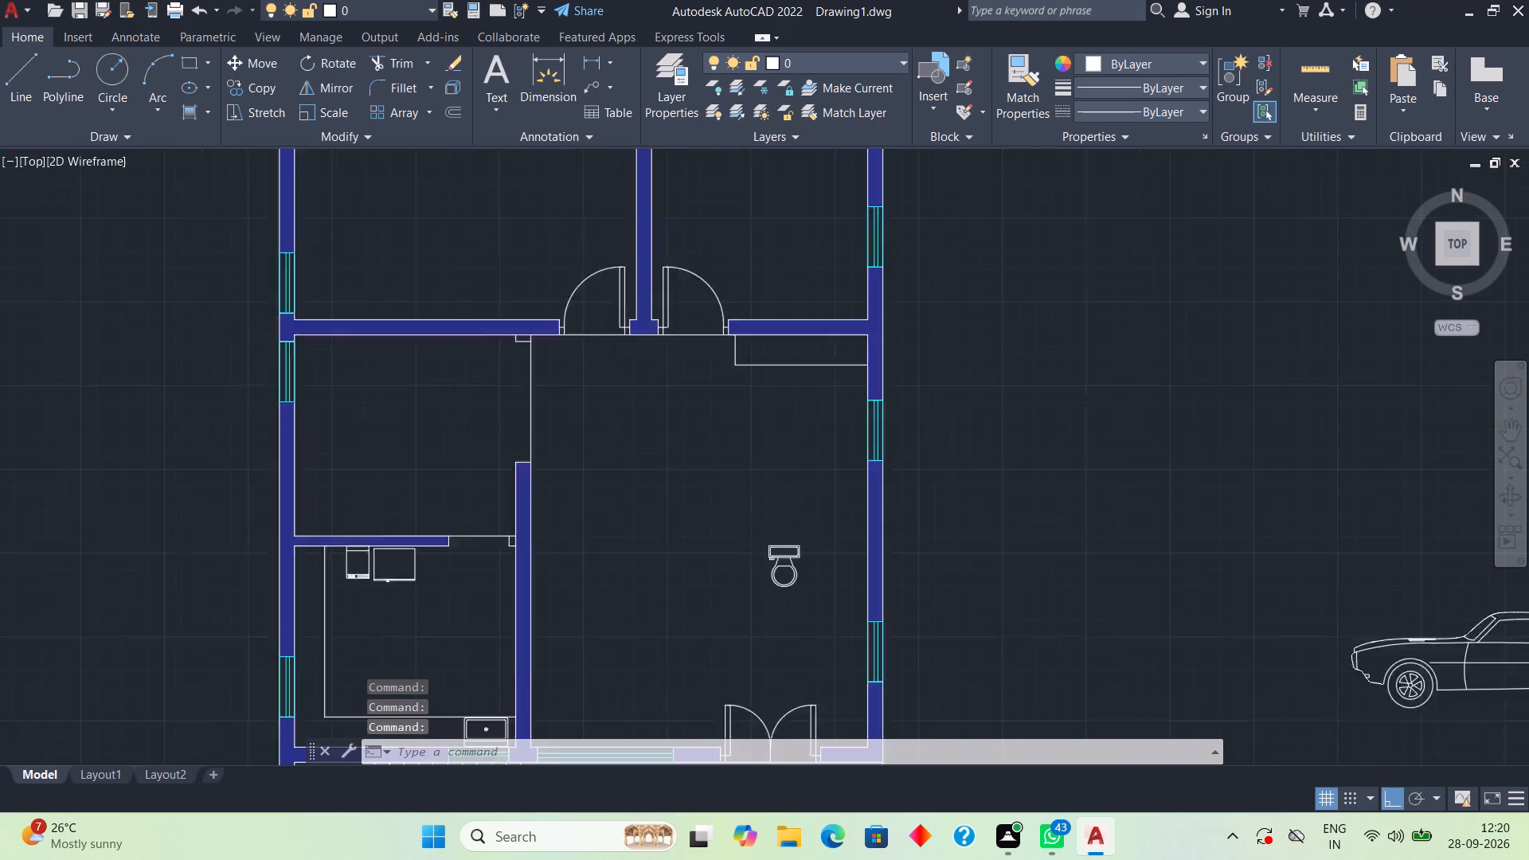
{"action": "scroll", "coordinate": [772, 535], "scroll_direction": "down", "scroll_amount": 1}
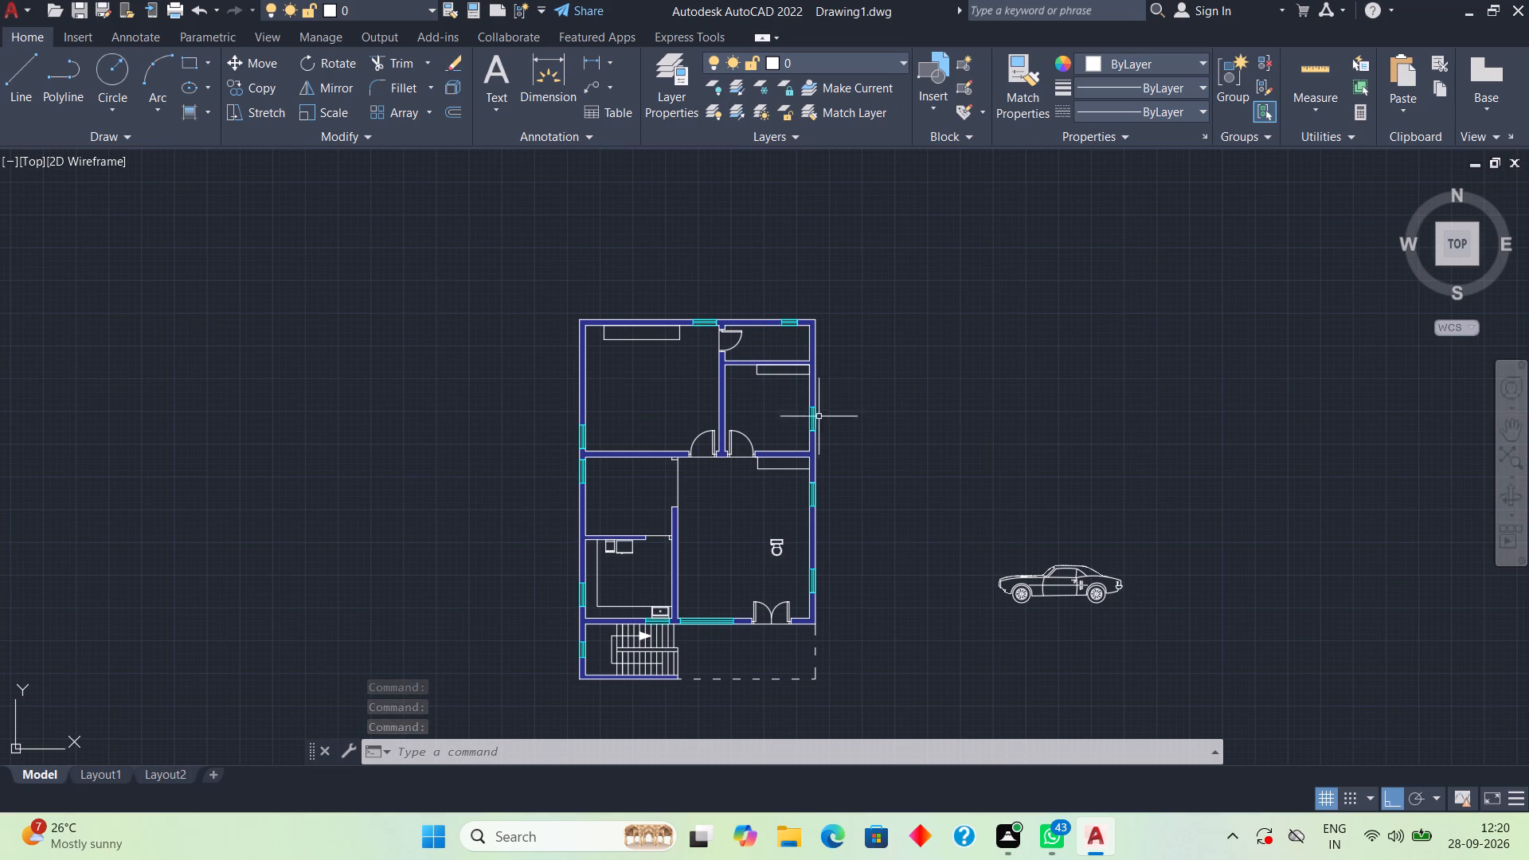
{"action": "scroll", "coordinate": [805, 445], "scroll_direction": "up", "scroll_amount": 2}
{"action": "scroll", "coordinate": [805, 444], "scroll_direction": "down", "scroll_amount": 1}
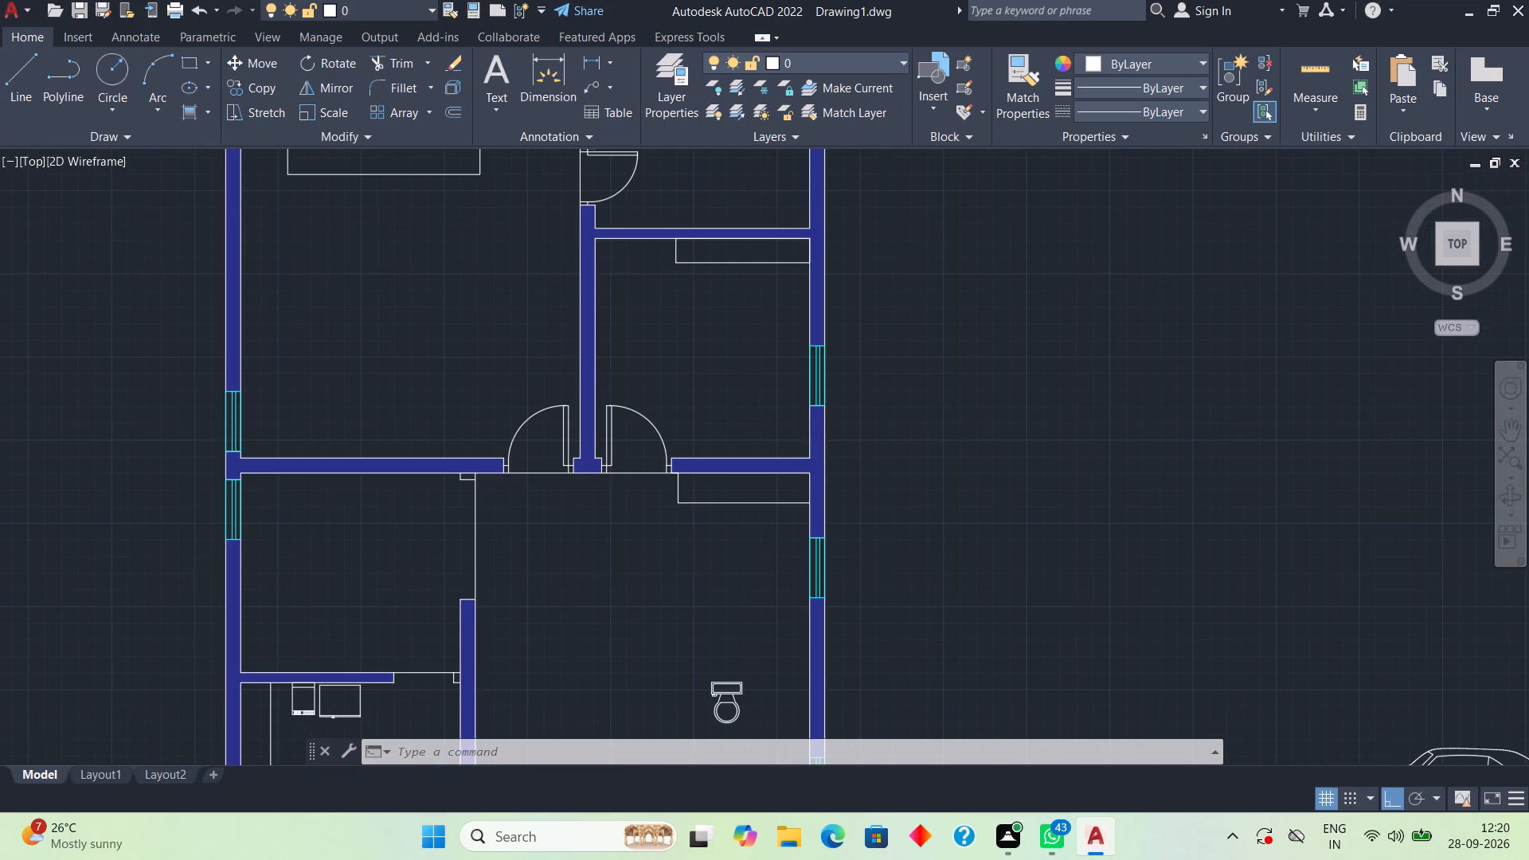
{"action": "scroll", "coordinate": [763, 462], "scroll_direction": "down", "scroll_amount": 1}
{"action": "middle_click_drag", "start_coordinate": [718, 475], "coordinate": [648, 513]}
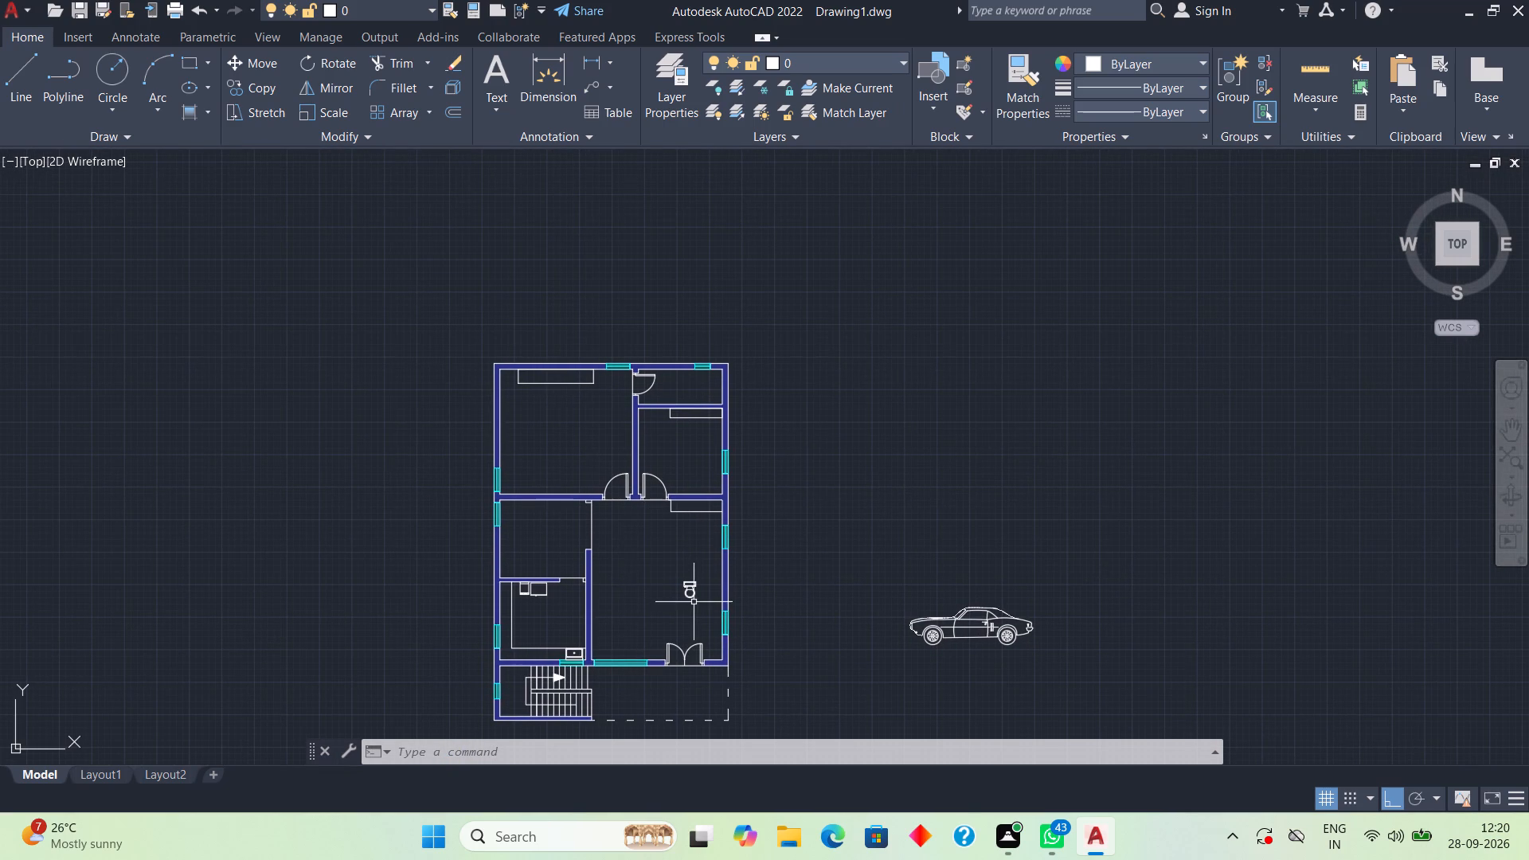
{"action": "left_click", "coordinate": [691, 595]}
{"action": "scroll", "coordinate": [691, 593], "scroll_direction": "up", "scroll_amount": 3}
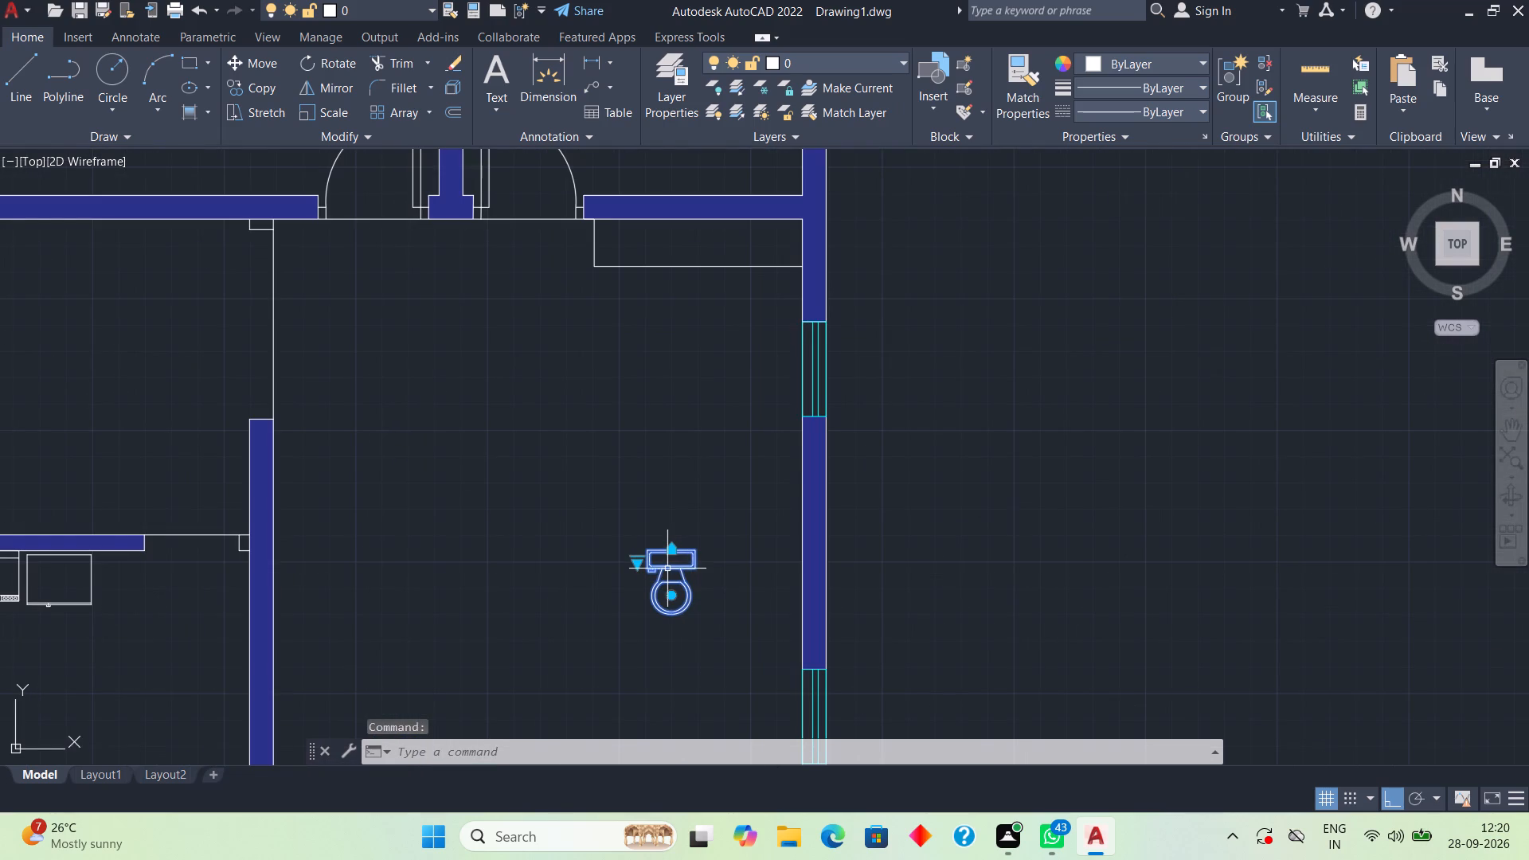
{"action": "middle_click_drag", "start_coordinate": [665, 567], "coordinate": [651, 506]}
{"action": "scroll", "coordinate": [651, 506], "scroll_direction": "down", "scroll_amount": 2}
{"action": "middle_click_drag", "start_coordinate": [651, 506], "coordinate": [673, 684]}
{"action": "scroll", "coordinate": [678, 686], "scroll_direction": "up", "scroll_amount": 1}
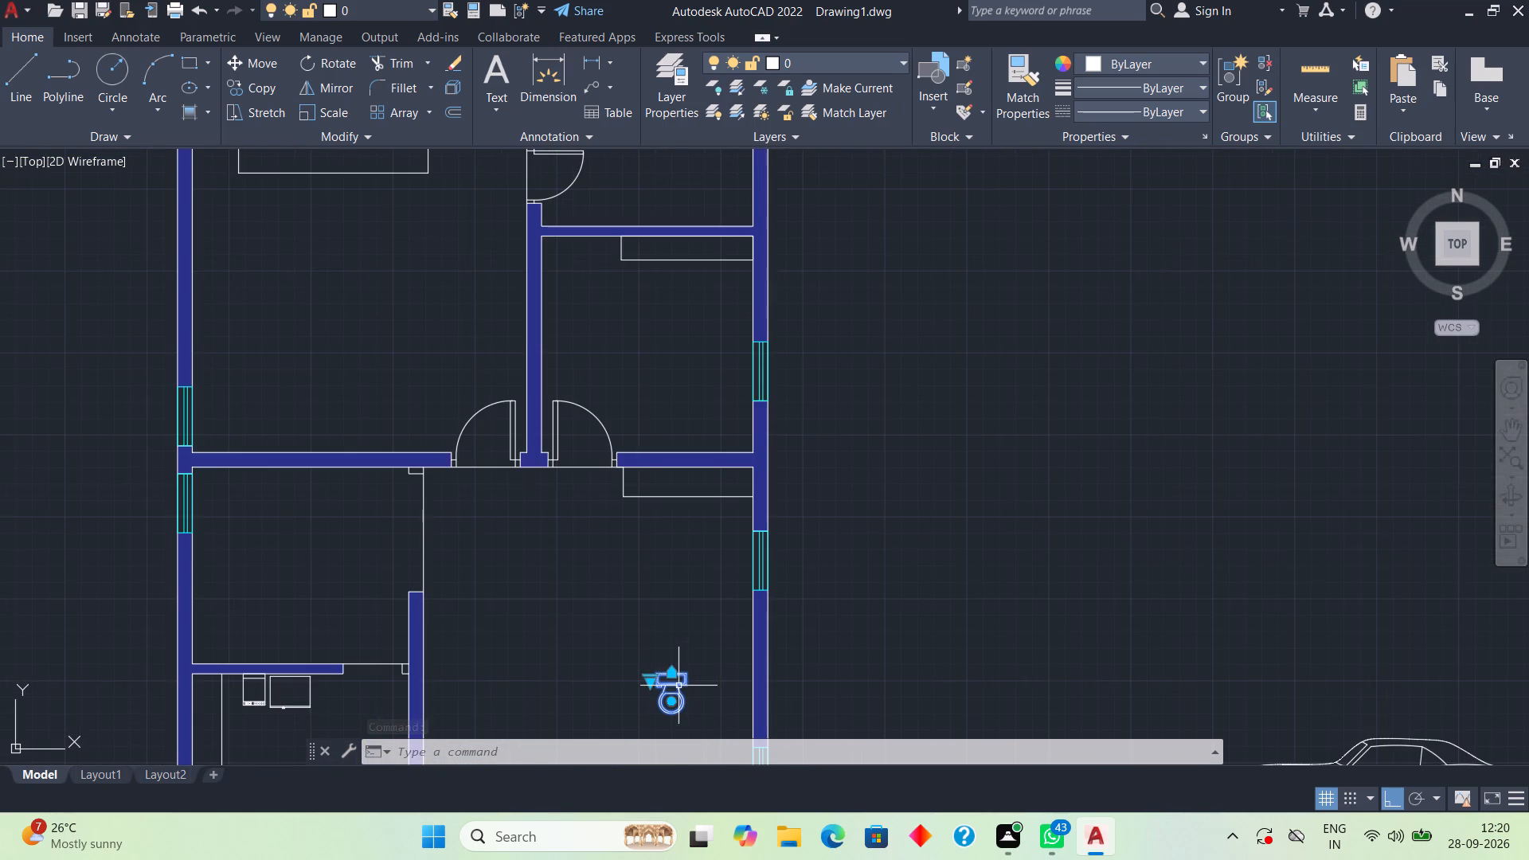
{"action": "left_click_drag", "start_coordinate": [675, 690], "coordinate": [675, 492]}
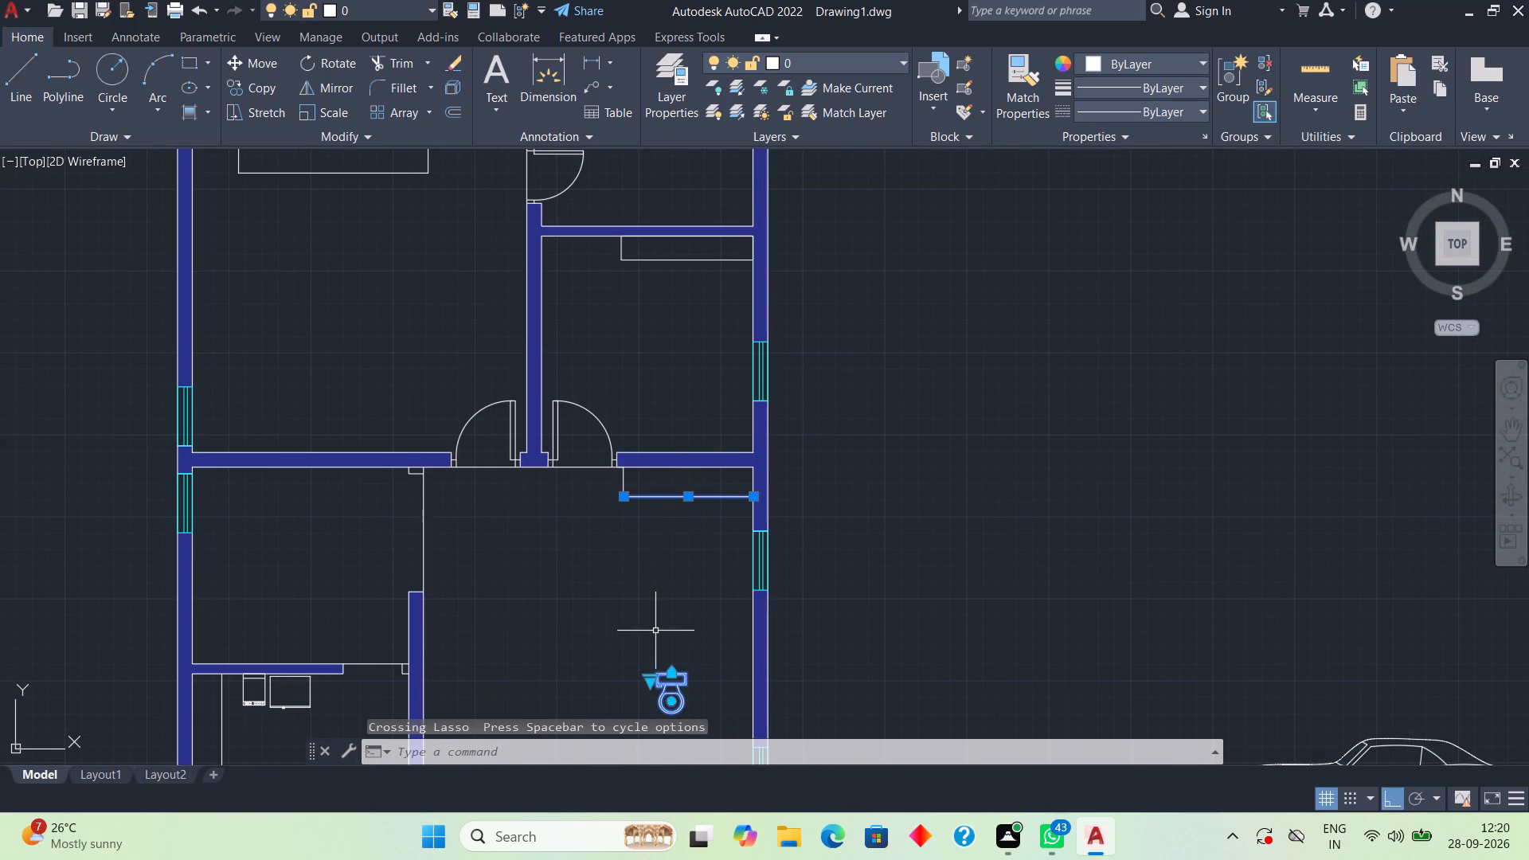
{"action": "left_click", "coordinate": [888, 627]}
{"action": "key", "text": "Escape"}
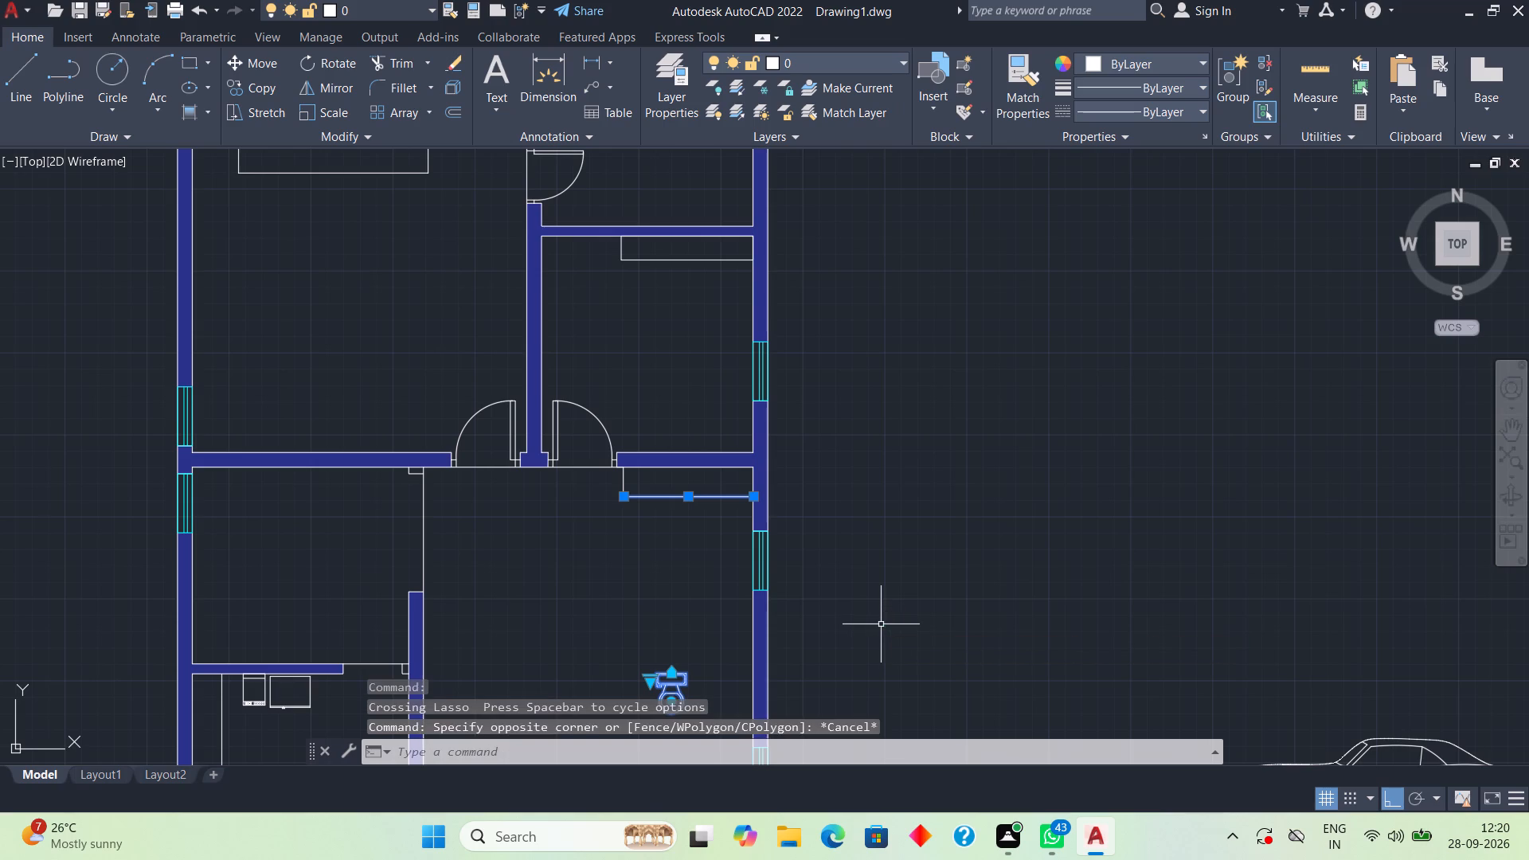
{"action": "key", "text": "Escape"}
Move the toilet block straight north about 26'-9" into the small bathroom at the plan's northeast corner.
{"action": "middle_click_drag", "start_coordinate": [744, 617], "coordinate": [731, 518]}
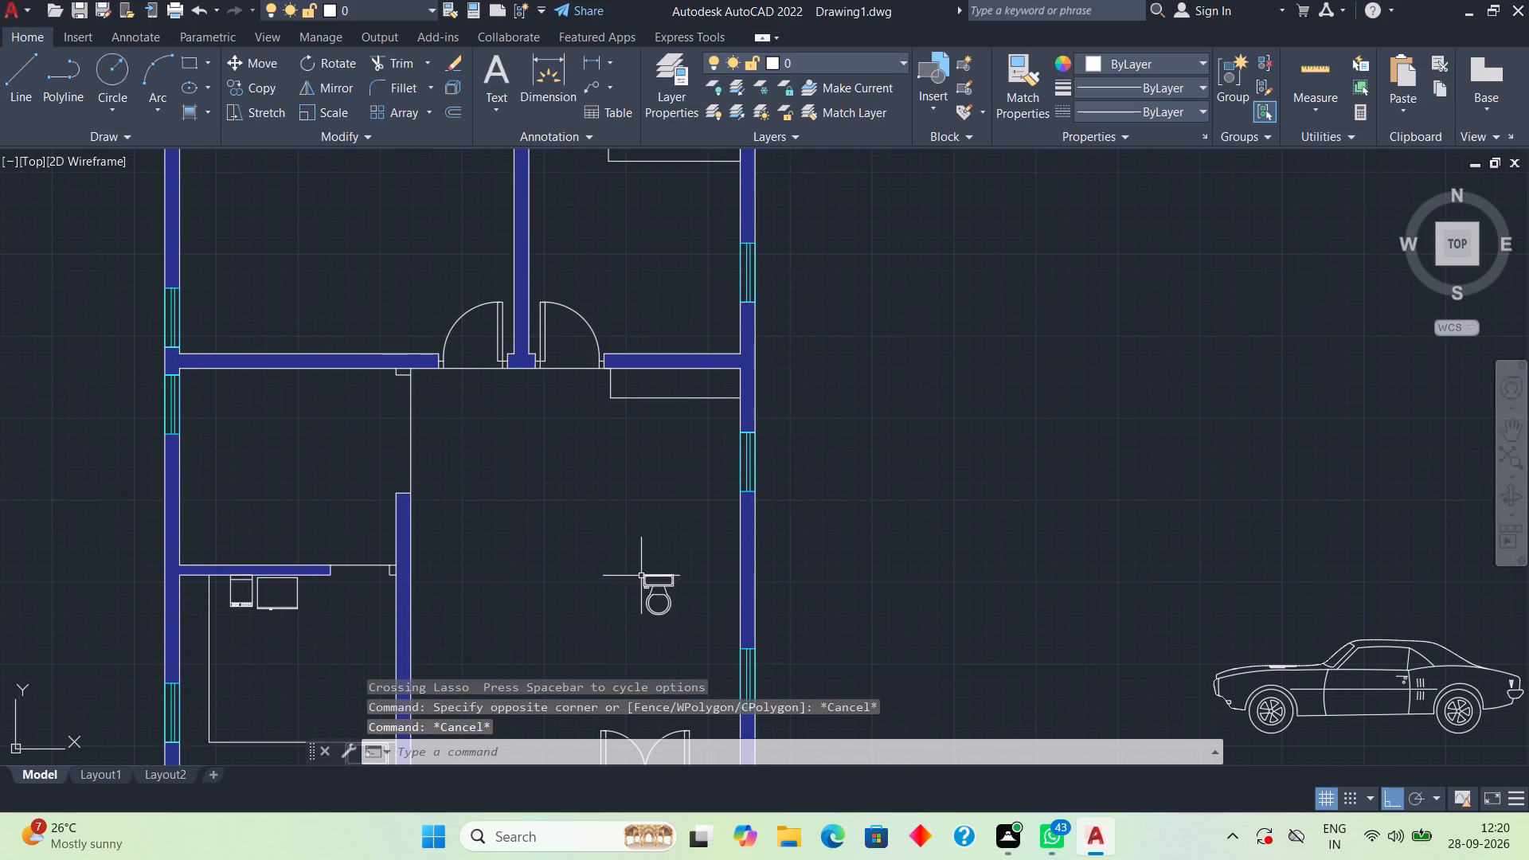
{"action": "left_click", "coordinate": [647, 580]}
{"action": "type", "text": "m"}
{"action": "key", "text": "space"}
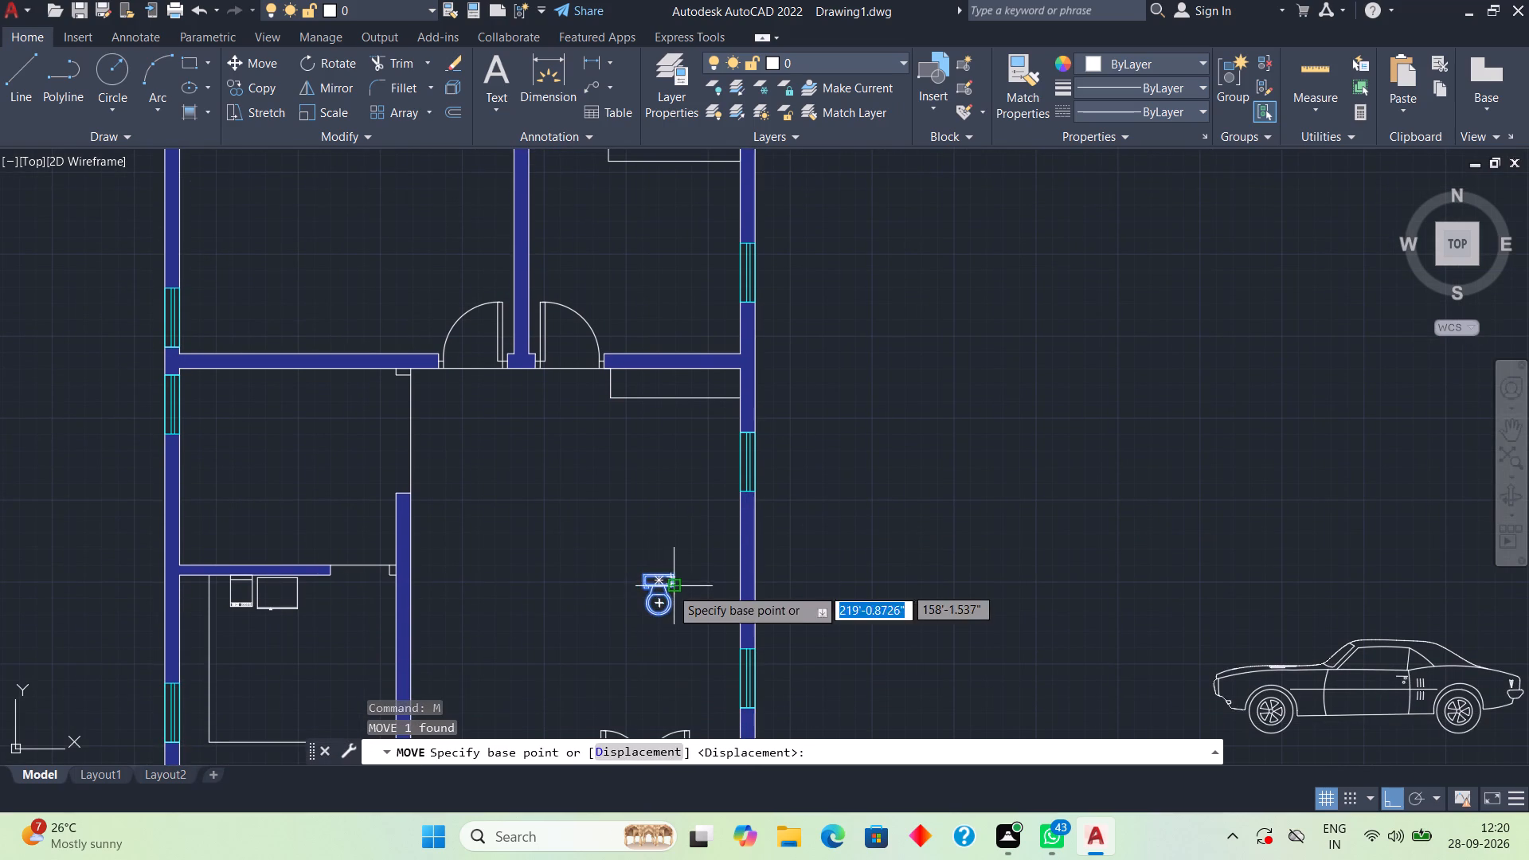
{"action": "left_click", "coordinate": [657, 587]}
{"action": "scroll", "coordinate": [641, 479], "scroll_direction": "down", "scroll_amount": 4}
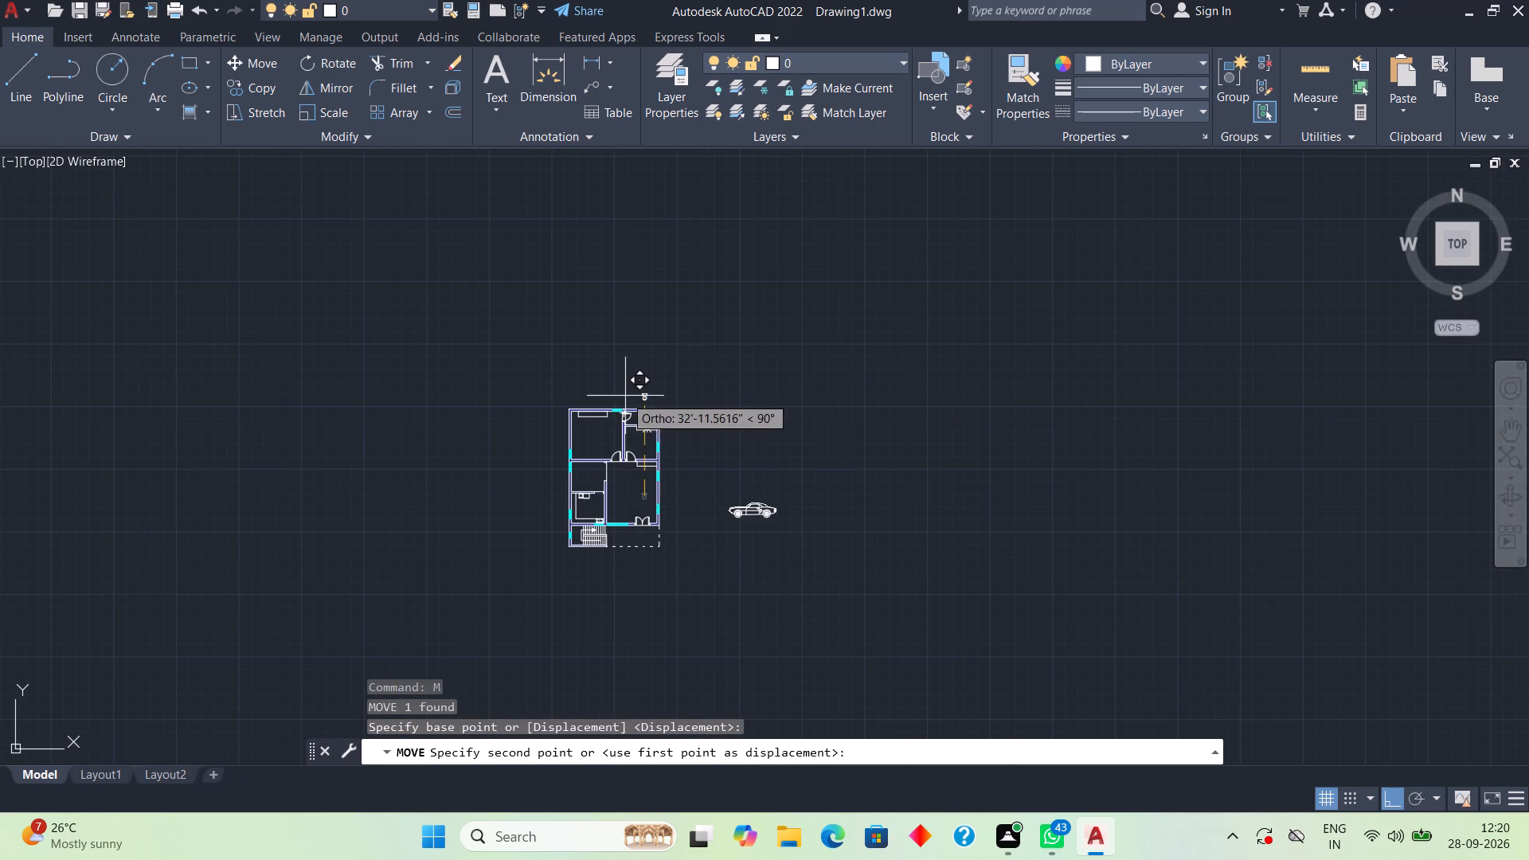
{"action": "scroll", "coordinate": [624, 428], "scroll_direction": "up", "scroll_amount": 5}
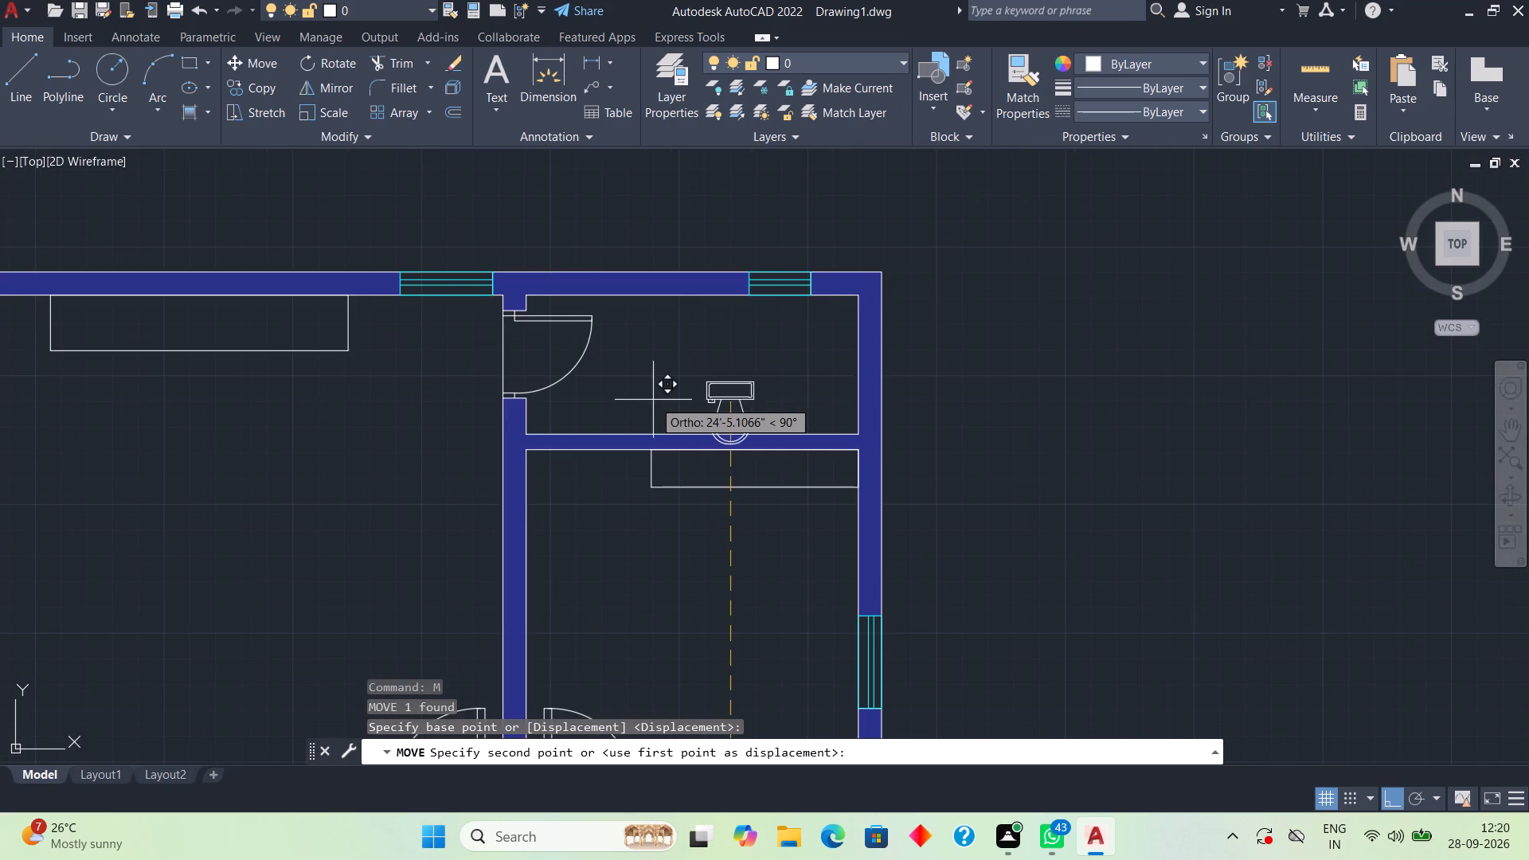
{"action": "scroll", "coordinate": [663, 369], "scroll_direction": "up", "scroll_amount": 1}
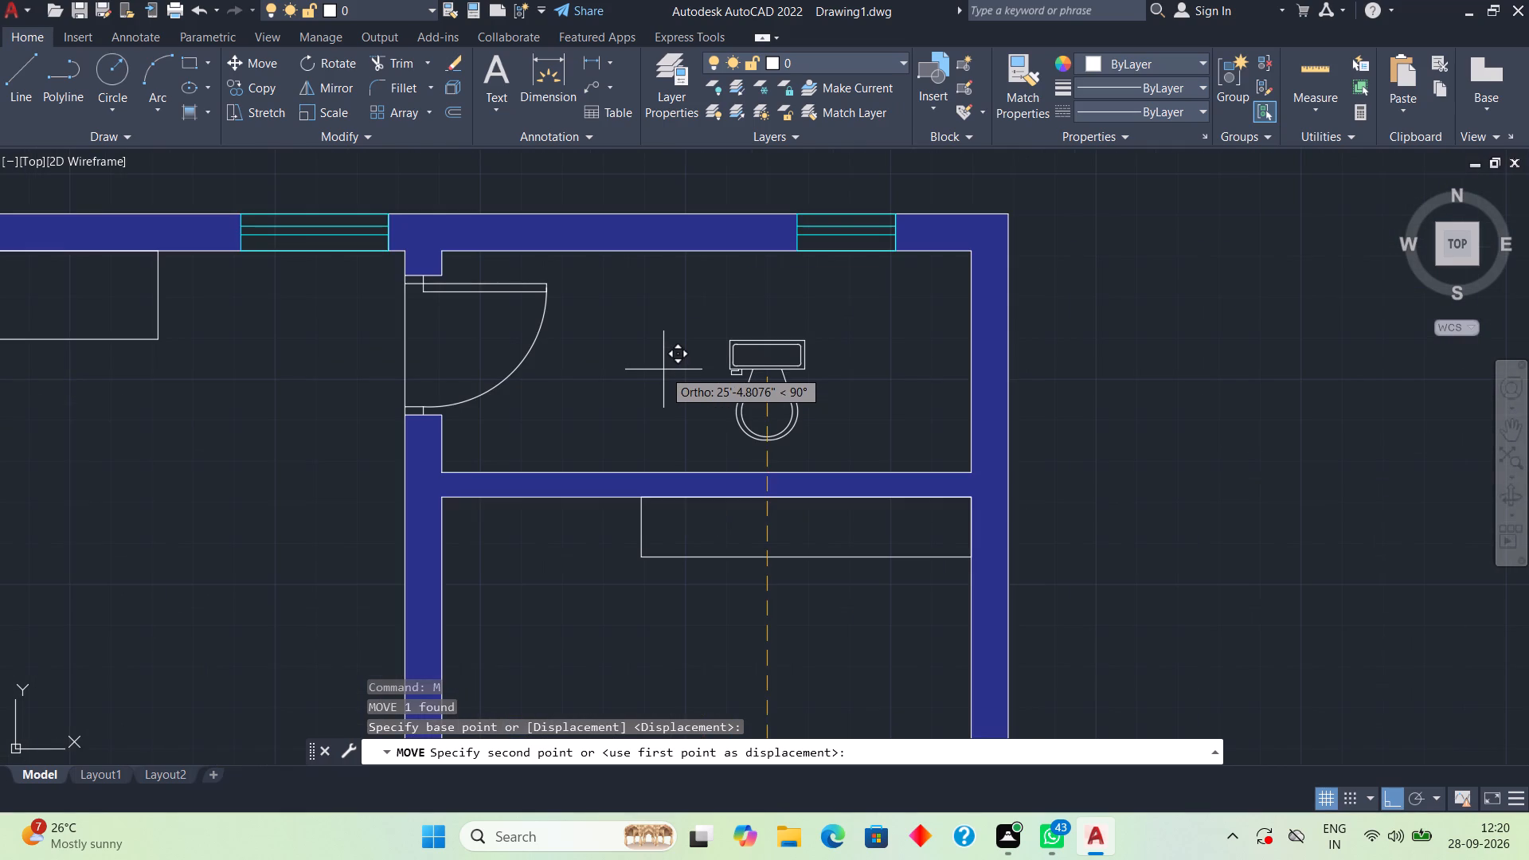
{"action": "left_click", "coordinate": [666, 304]}
Rotate the toilet block about its bowl centre so the tank faces the bathroom's east wall.
{"action": "left_click", "coordinate": [757, 318]}
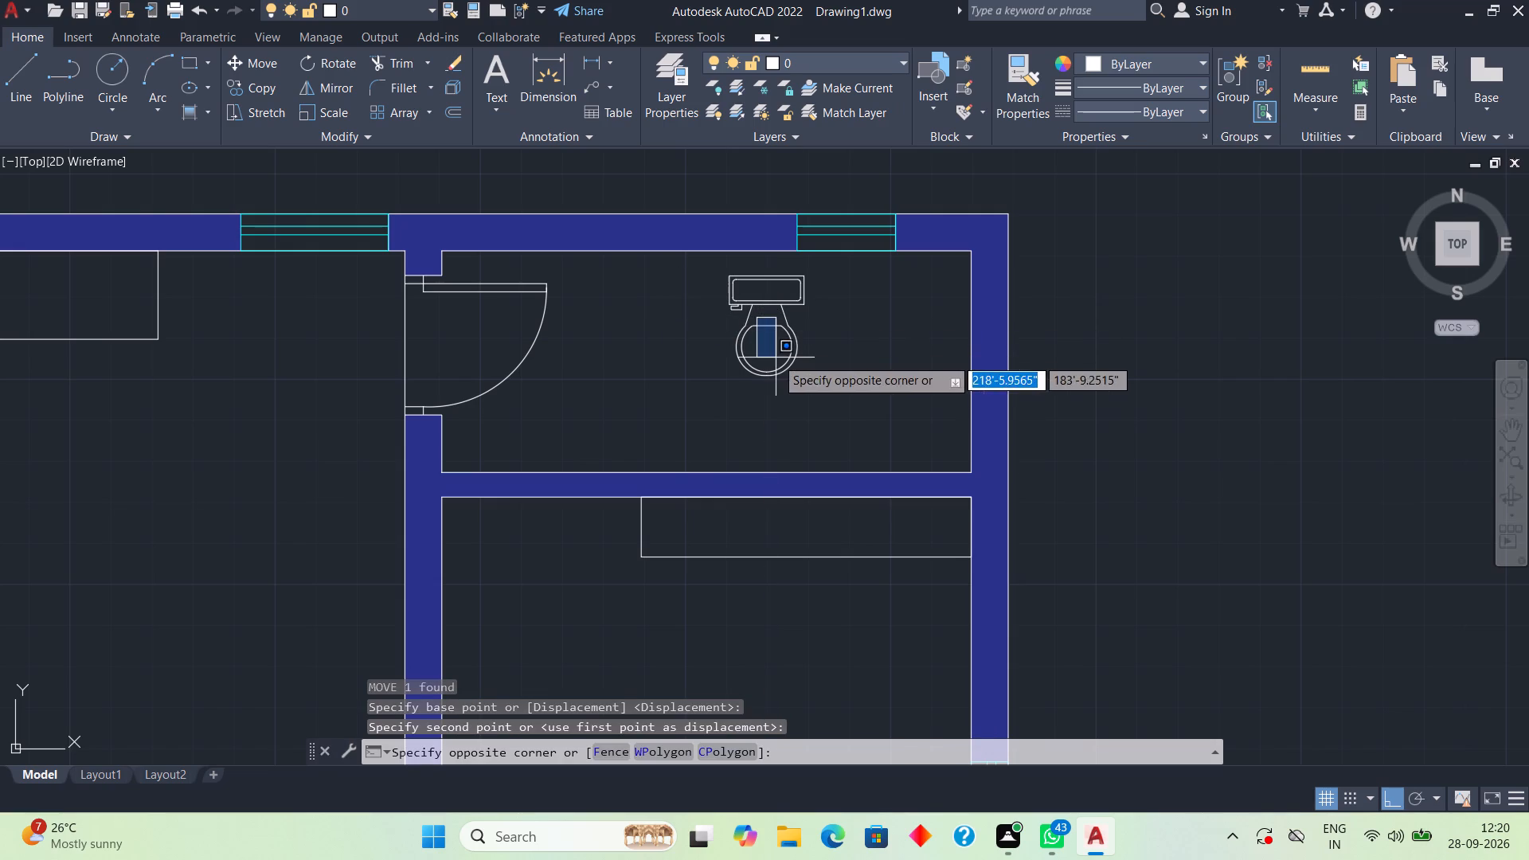
{"action": "left_click", "coordinate": [776, 358]}
{"action": "left_click", "coordinate": [803, 381]}
{"action": "left_click", "coordinate": [772, 358]}
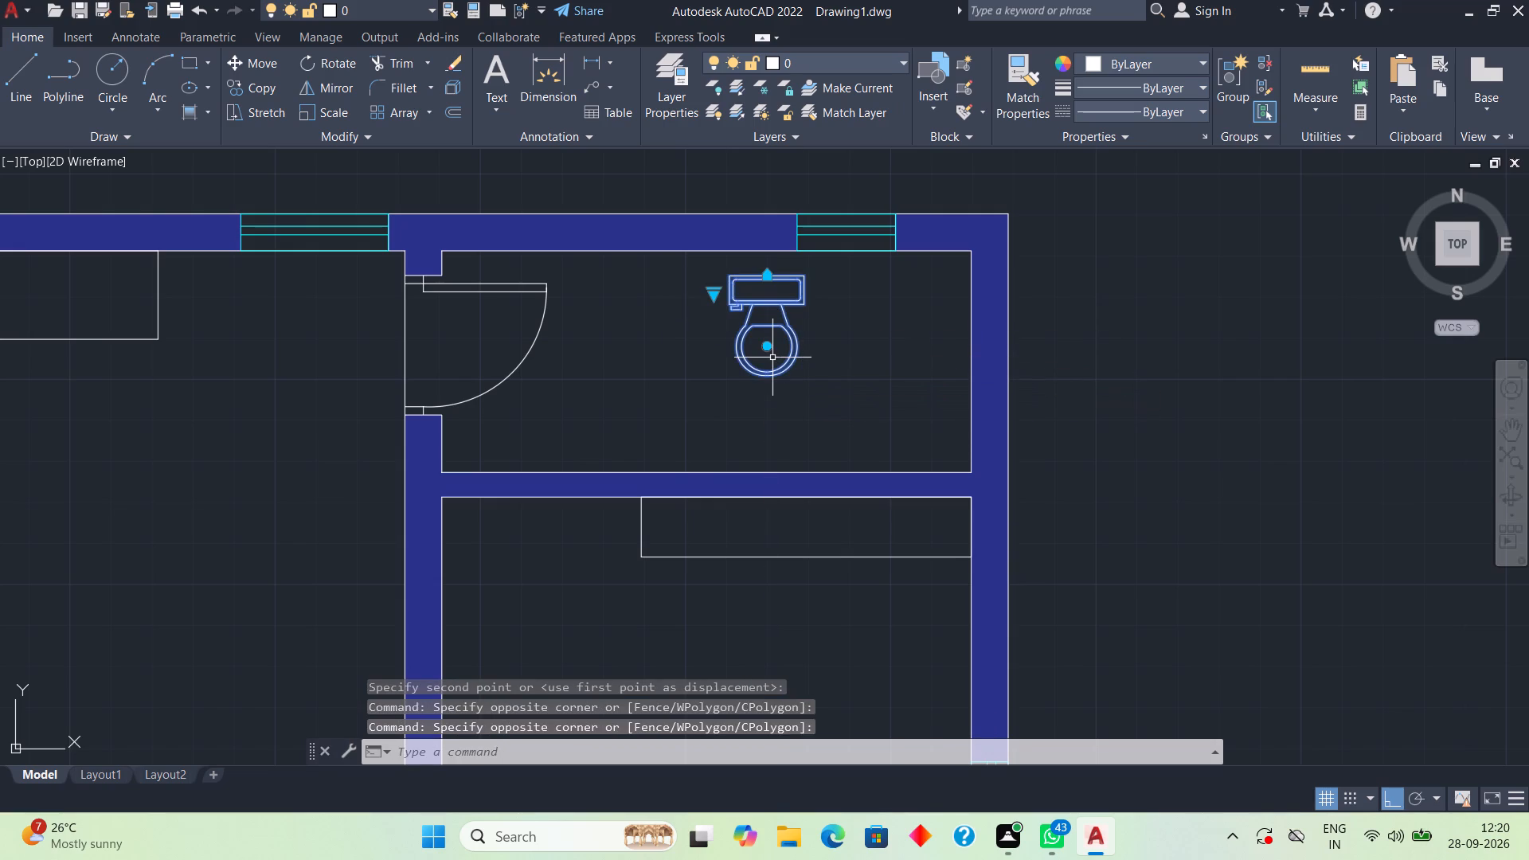
{"action": "type", "text": "ro"}
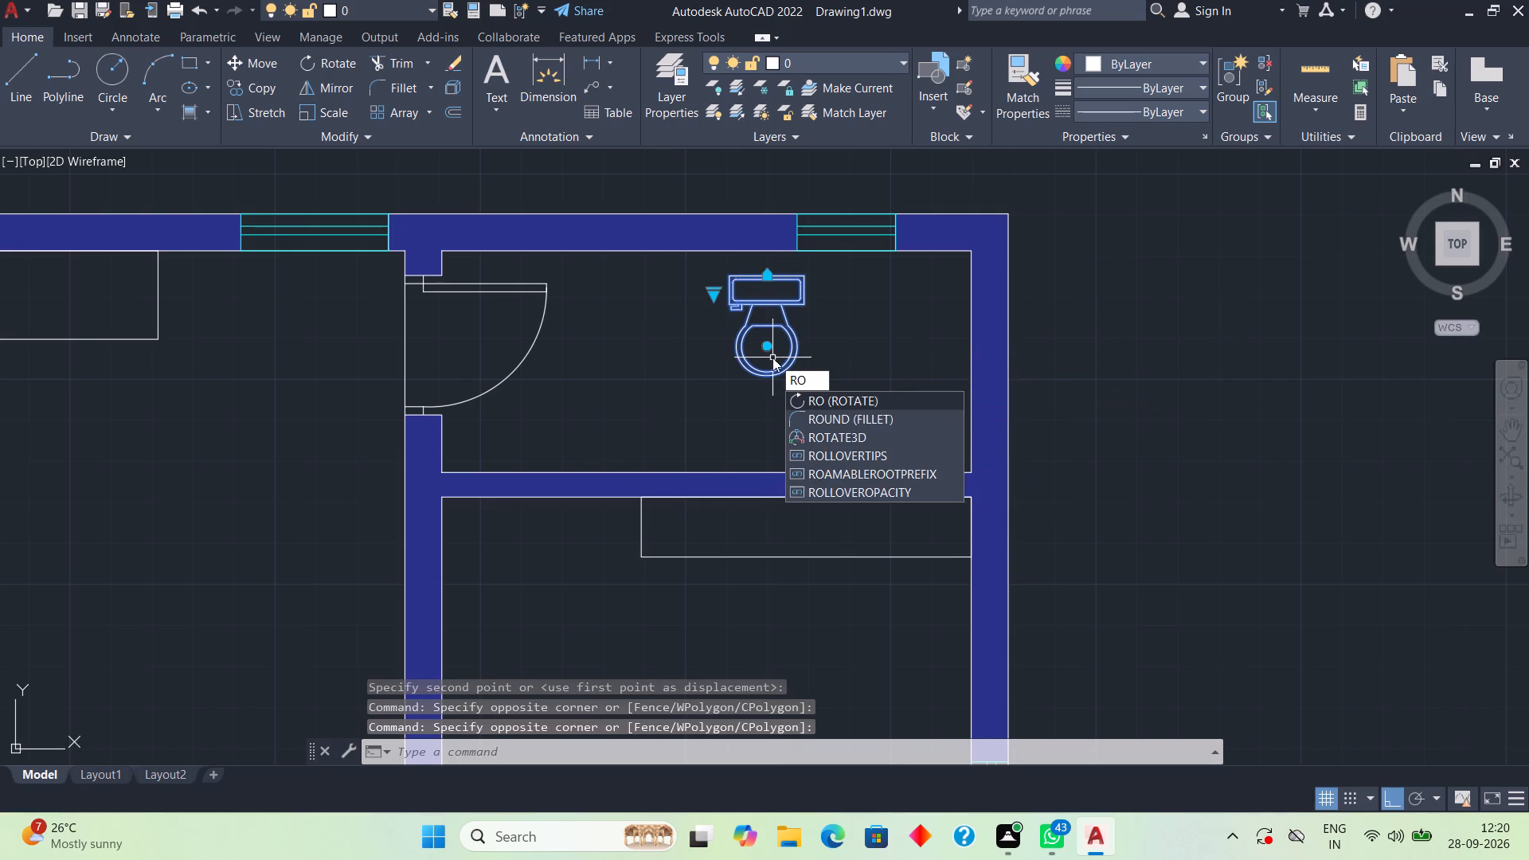
{"action": "key", "text": "space"}
{"action": "left_click", "coordinate": [765, 345]}
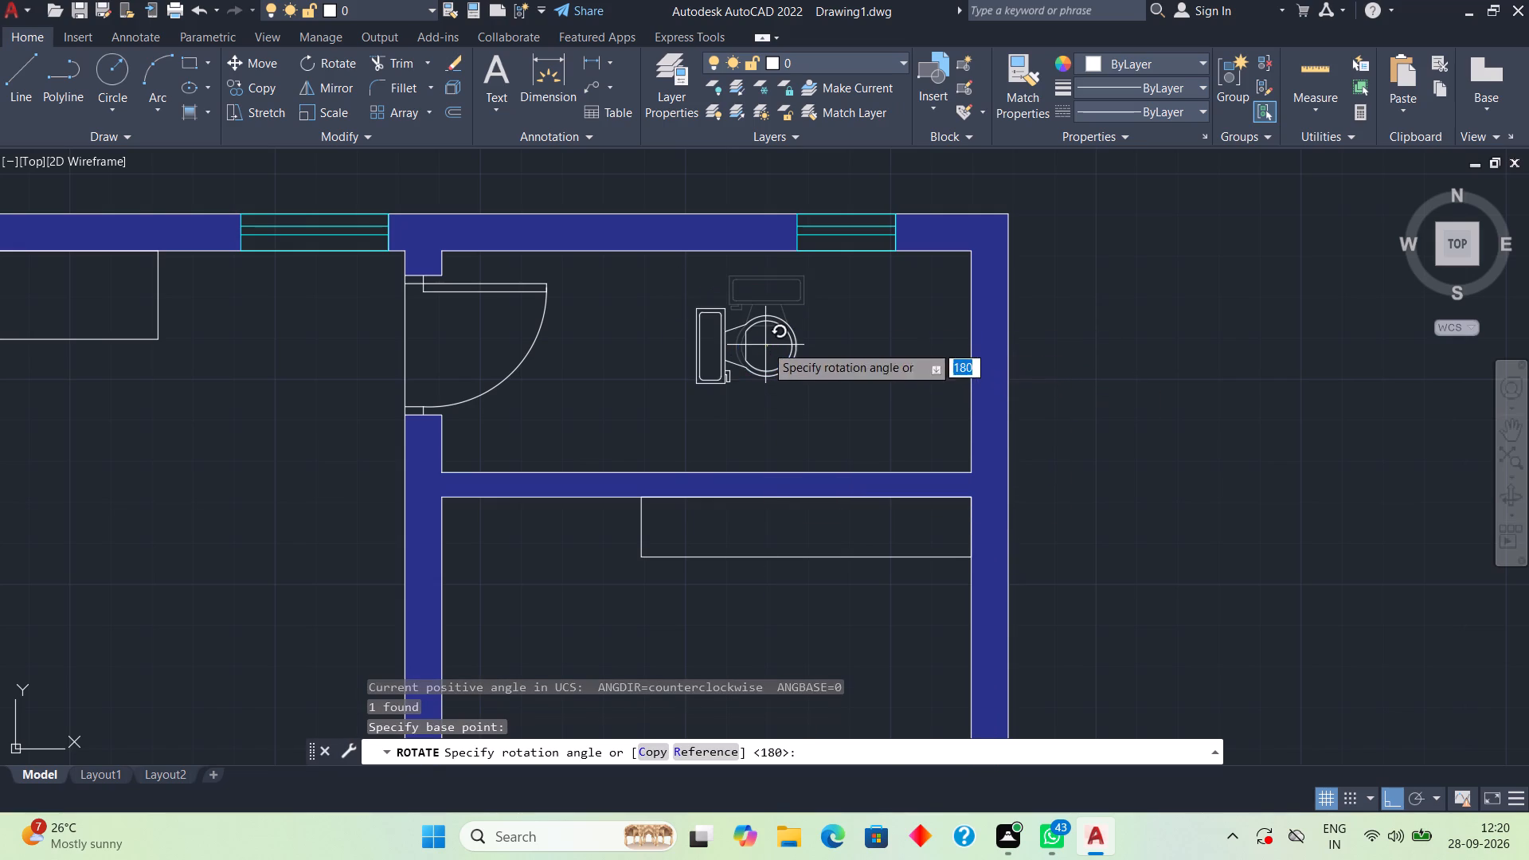
{"action": "left_click", "coordinate": [782, 424]}
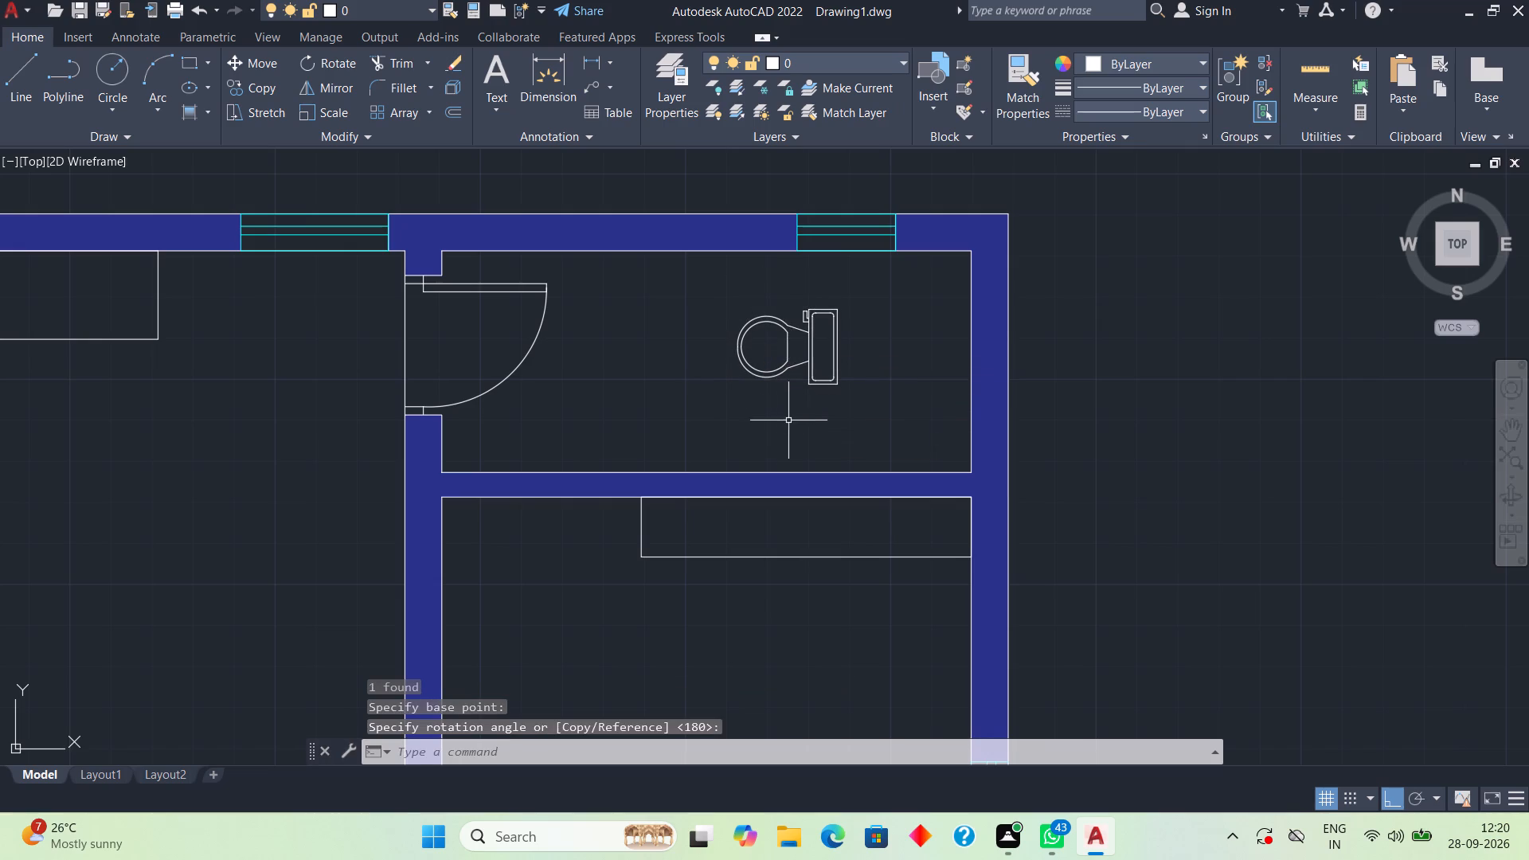
Move the rotated toilet block eastward from its tank toward the bathroom's east wall.
{"action": "left_click", "coordinate": [823, 355]}
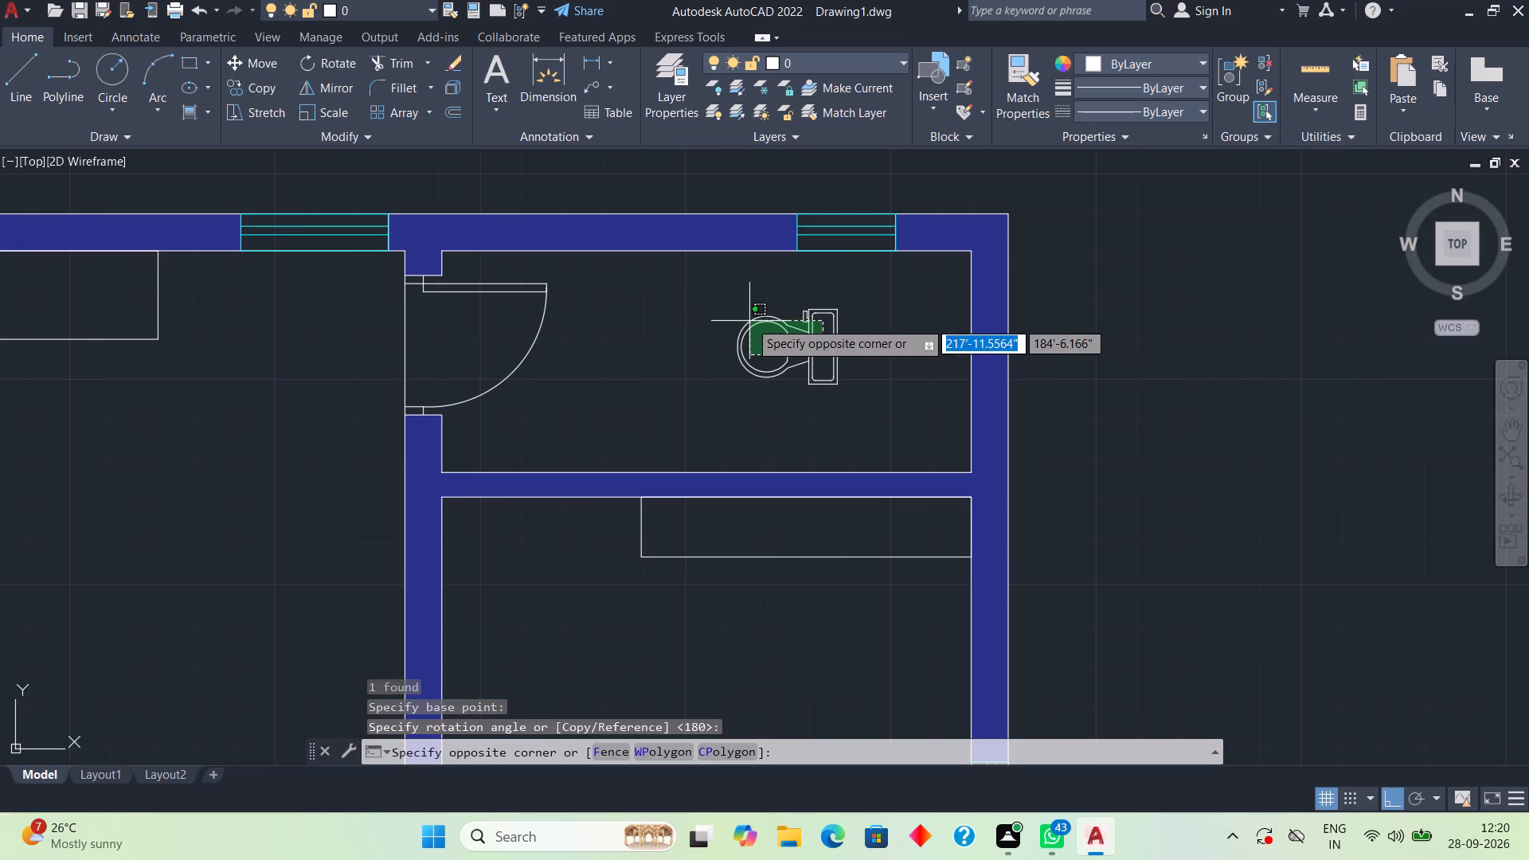
{"action": "left_click", "coordinate": [749, 321]}
{"action": "key", "text": "m"}
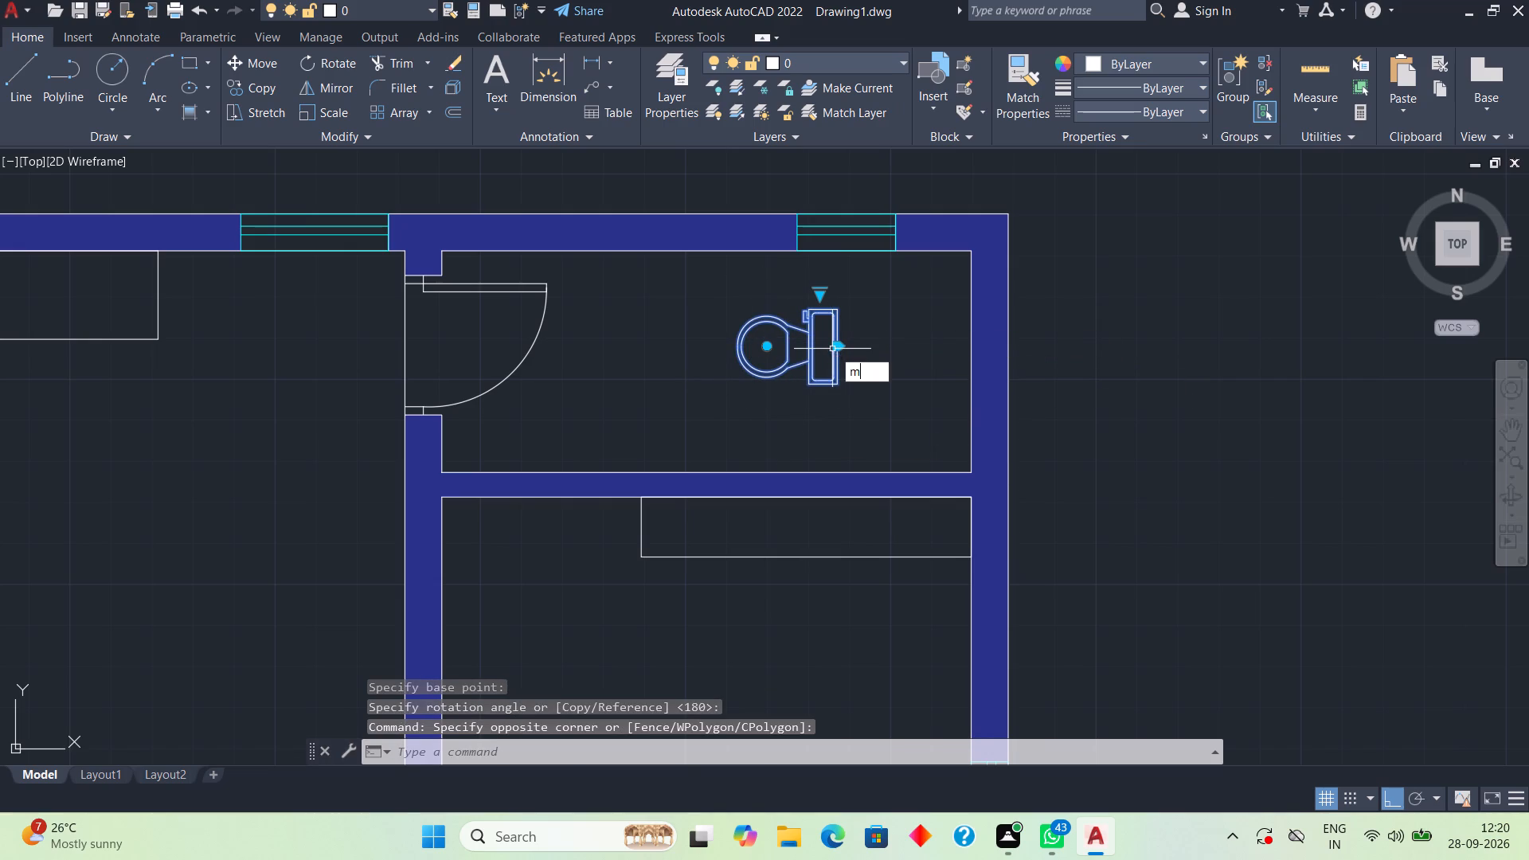
{"action": "key", "text": "space"}
{"action": "left_click", "coordinate": [832, 350]}
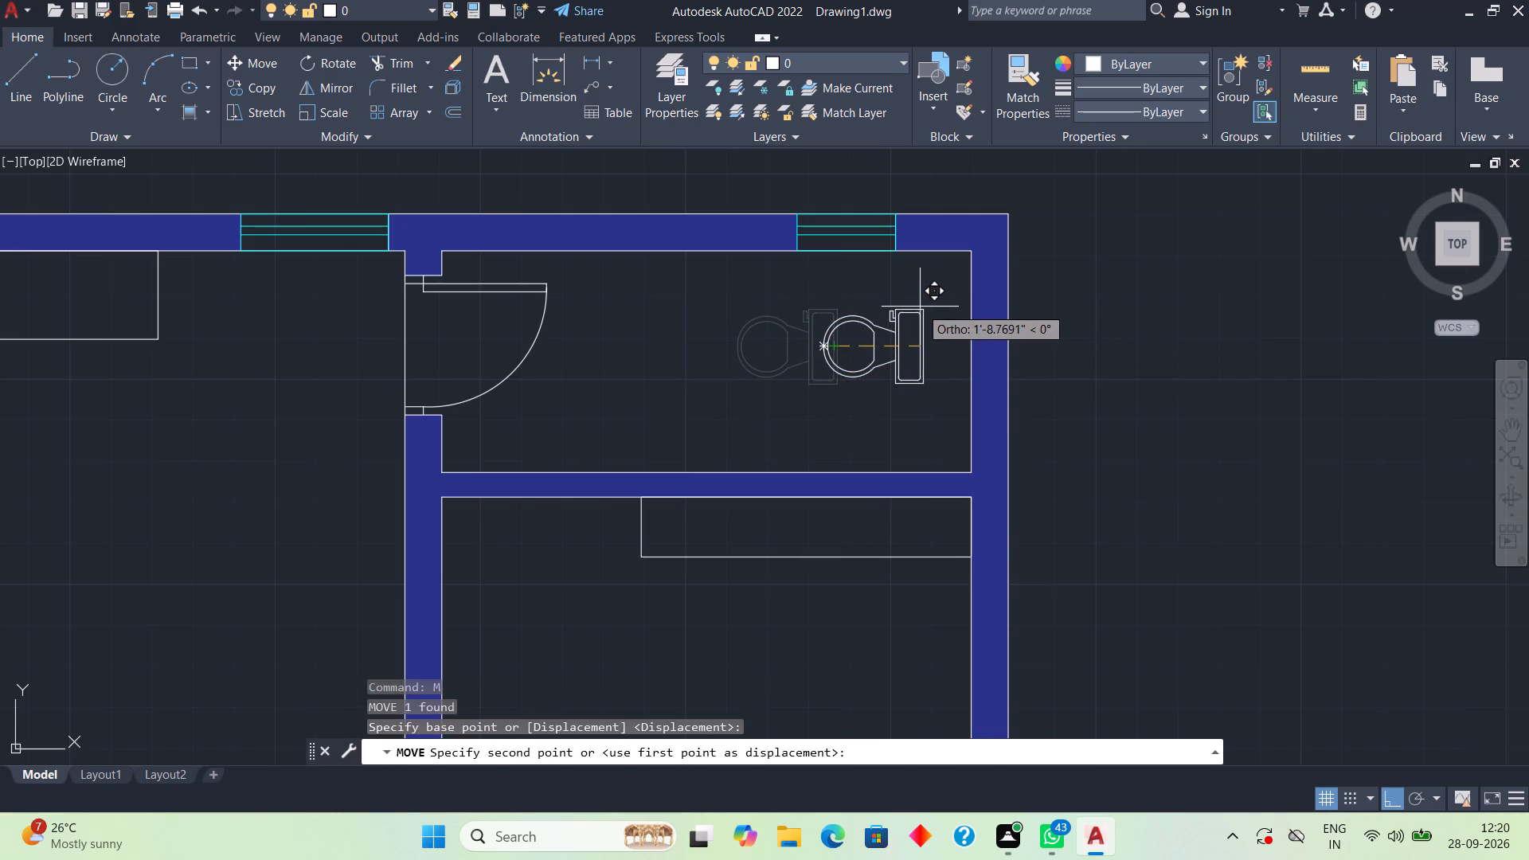